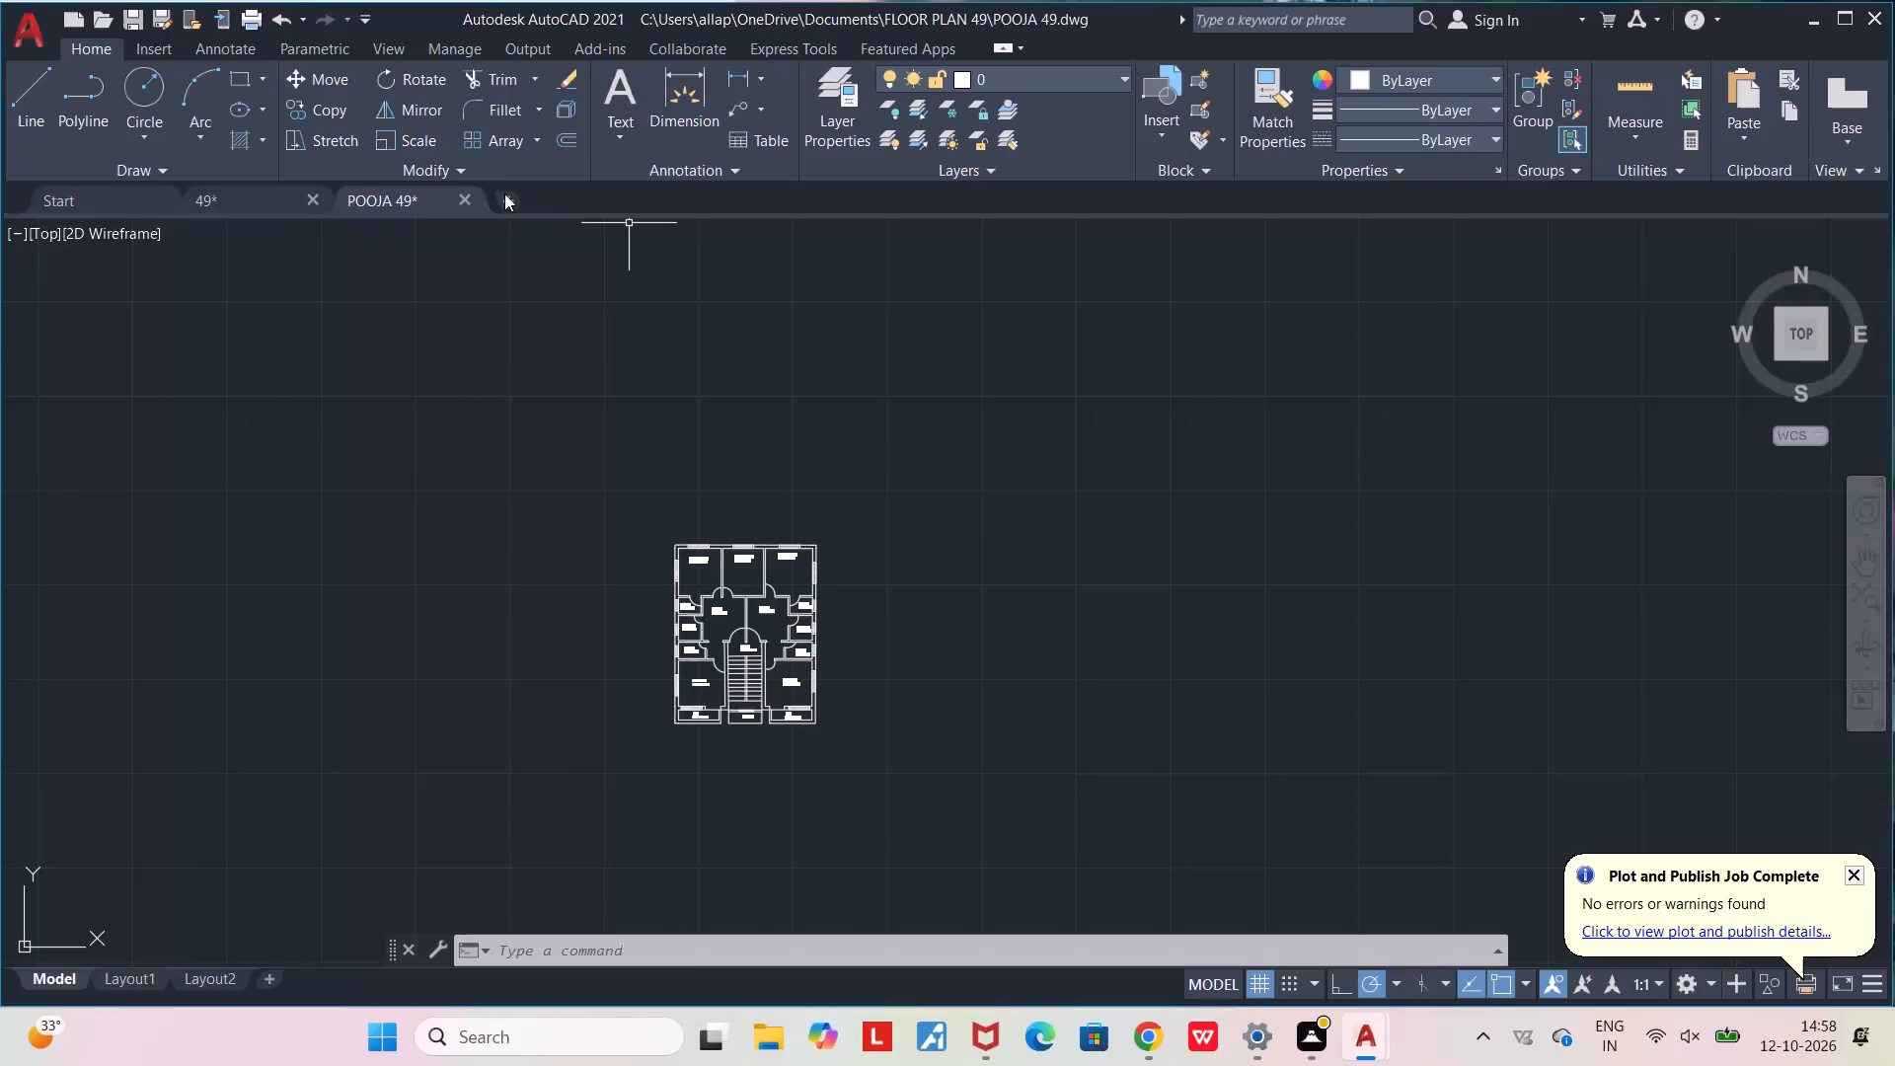
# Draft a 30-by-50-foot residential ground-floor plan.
# Create a new blank drawing.
pyautogui.click(506, 195)
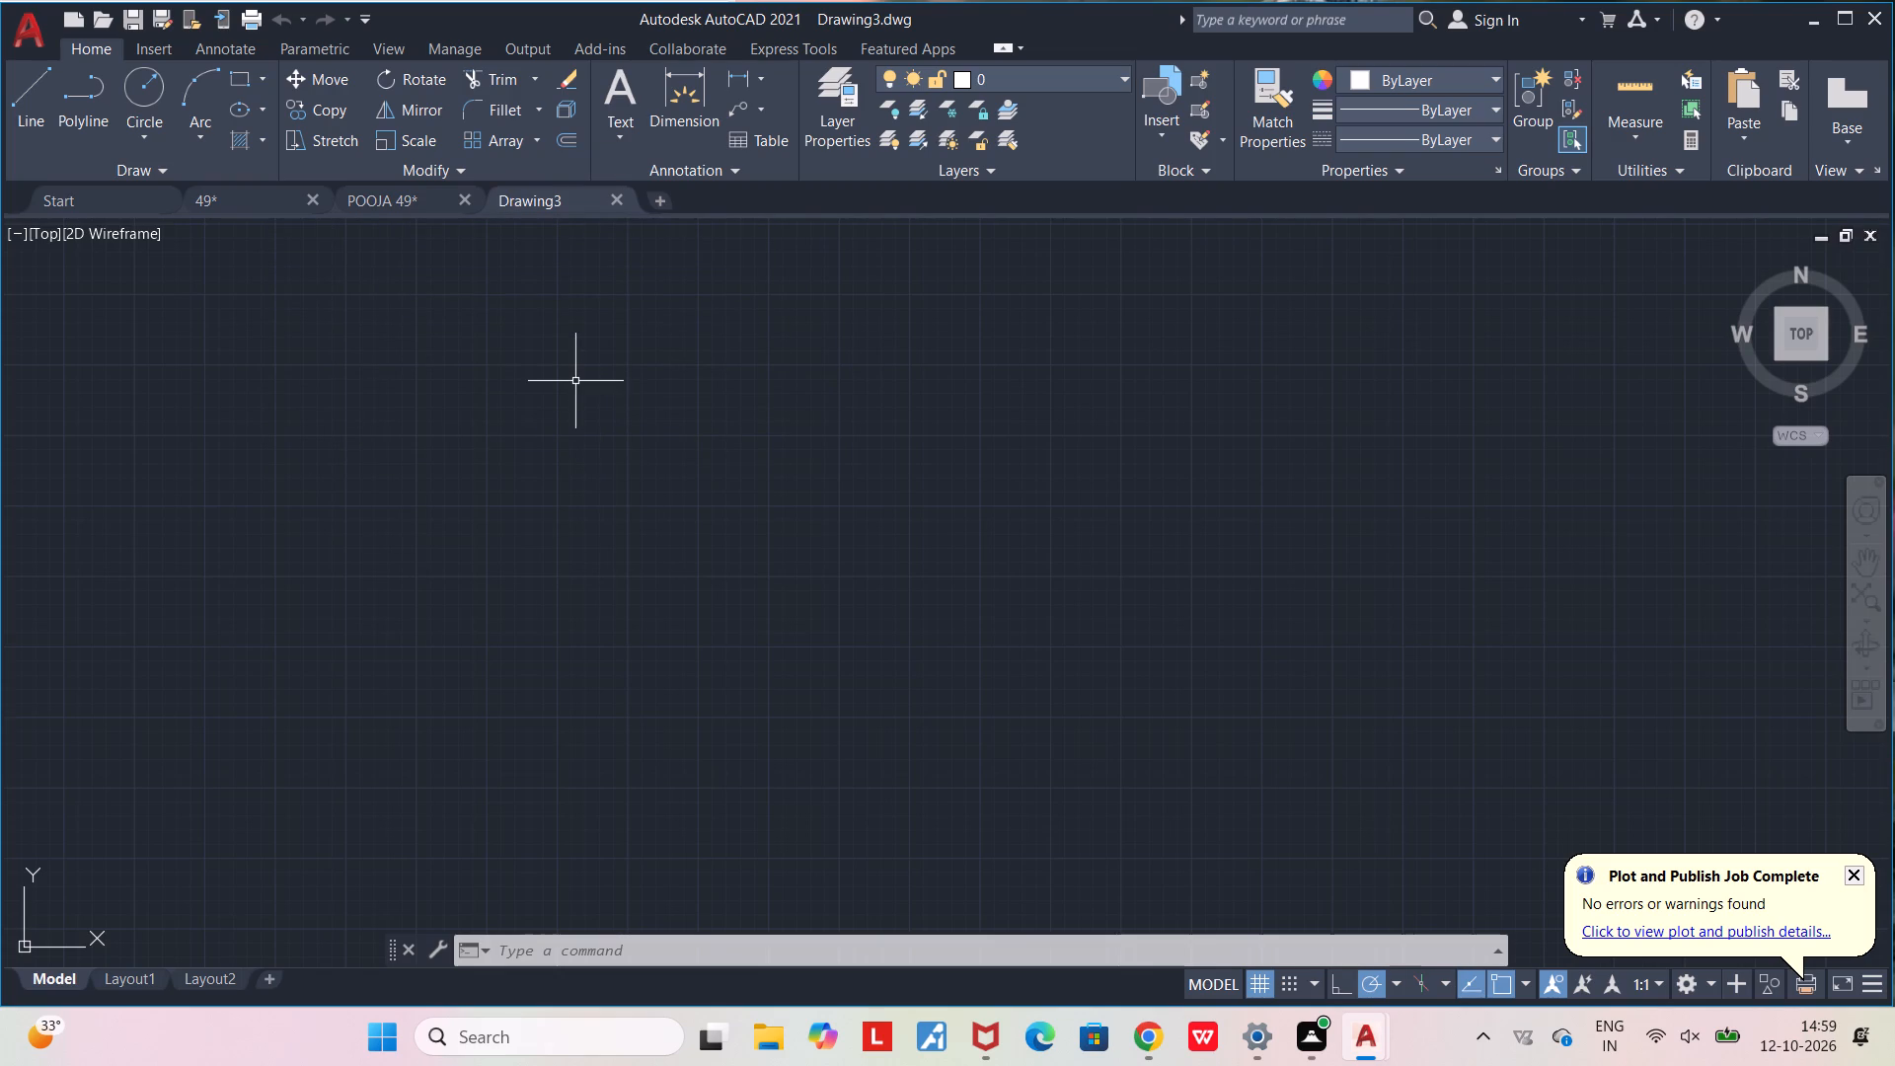
# Configure the drawing units to Architectural length type with Inches as the insertion scale.
pyautogui.write('UN')
pyautogui.press('Return')
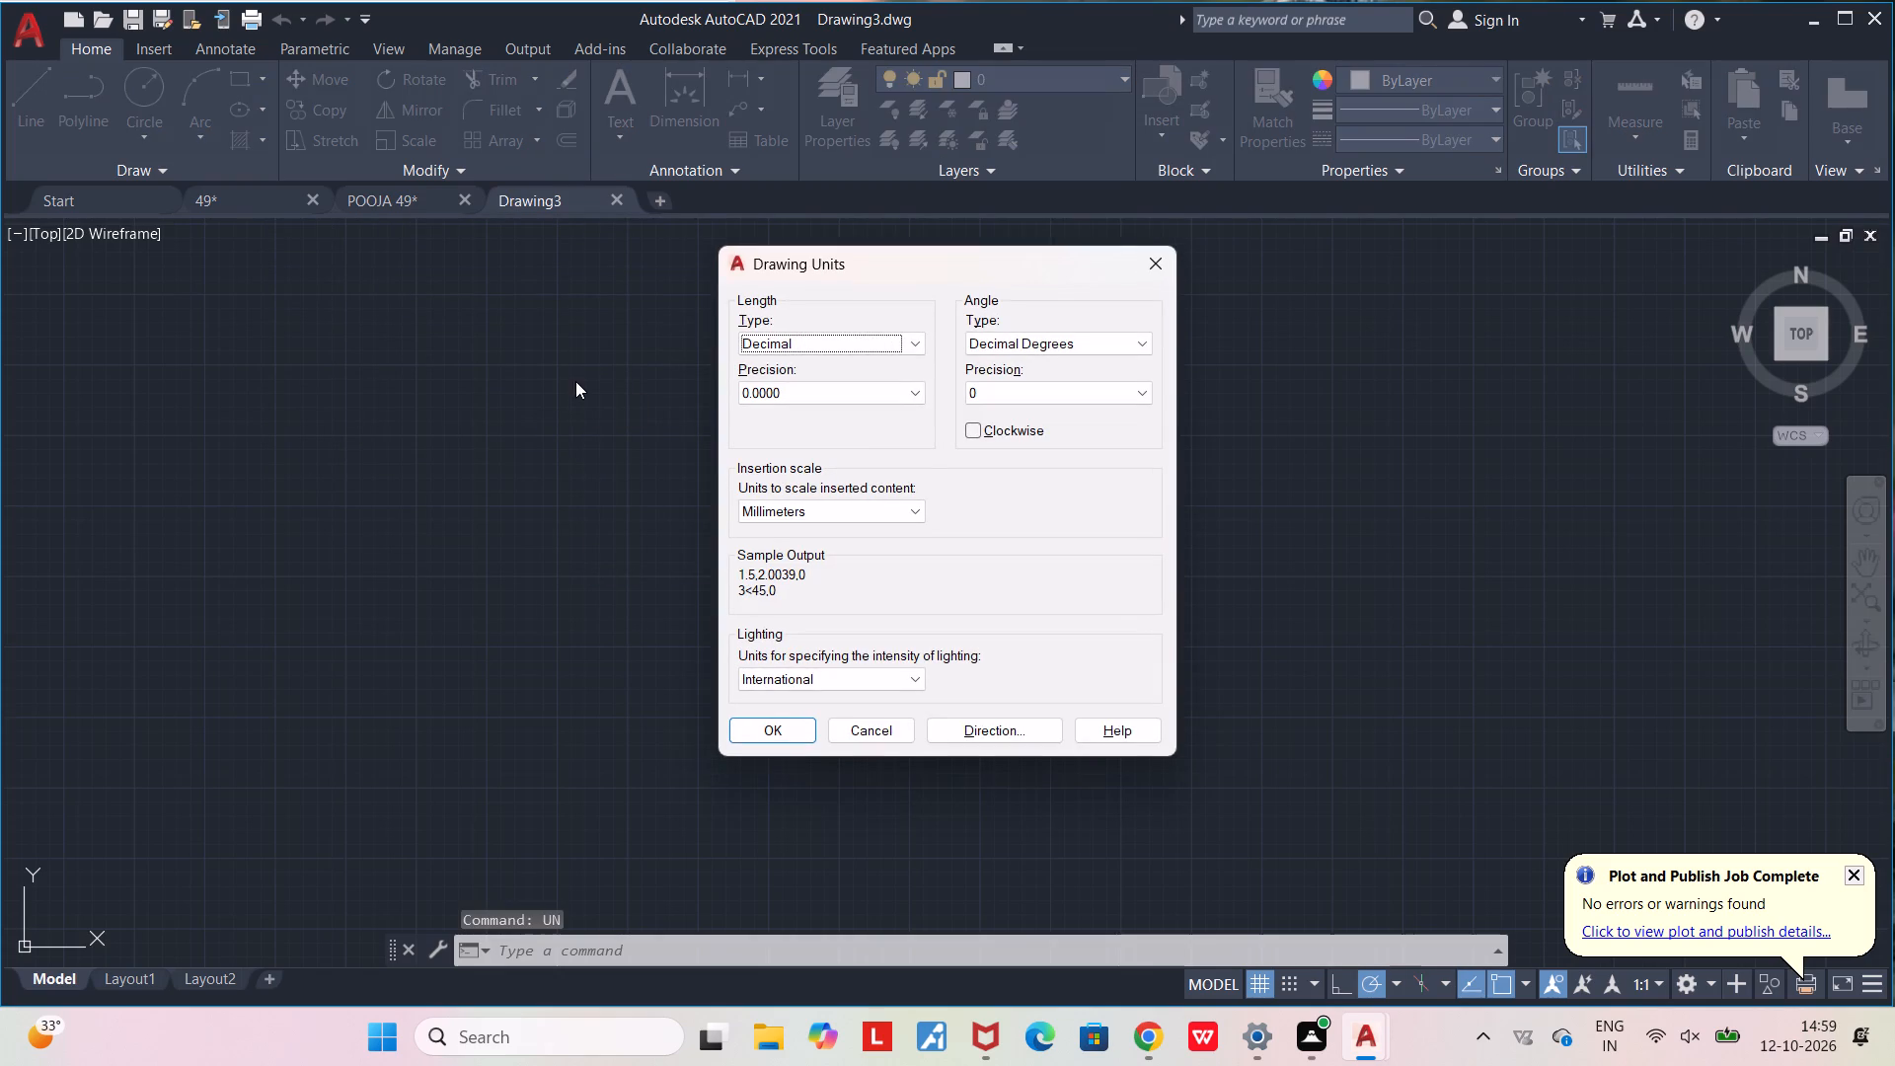
pyautogui.click(871, 341)
pyautogui.click(850, 367)
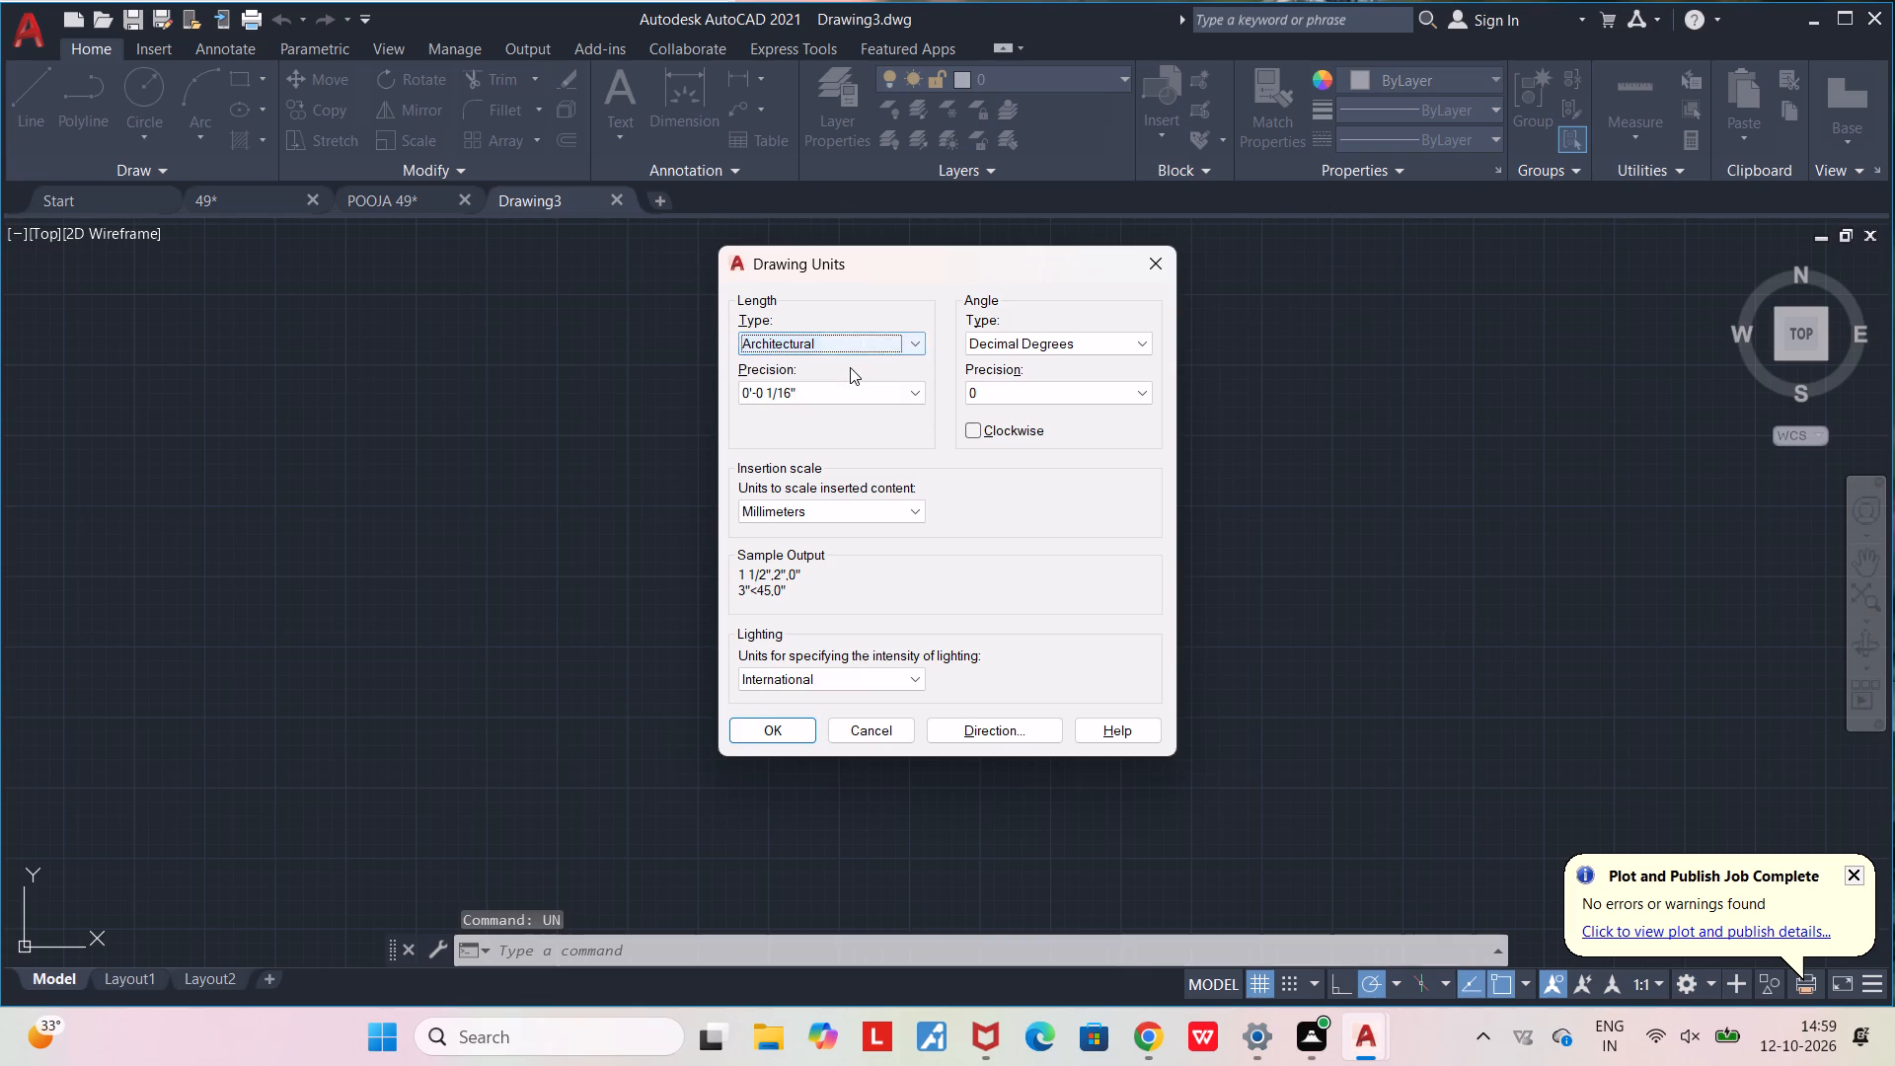
pyautogui.click(827, 514)
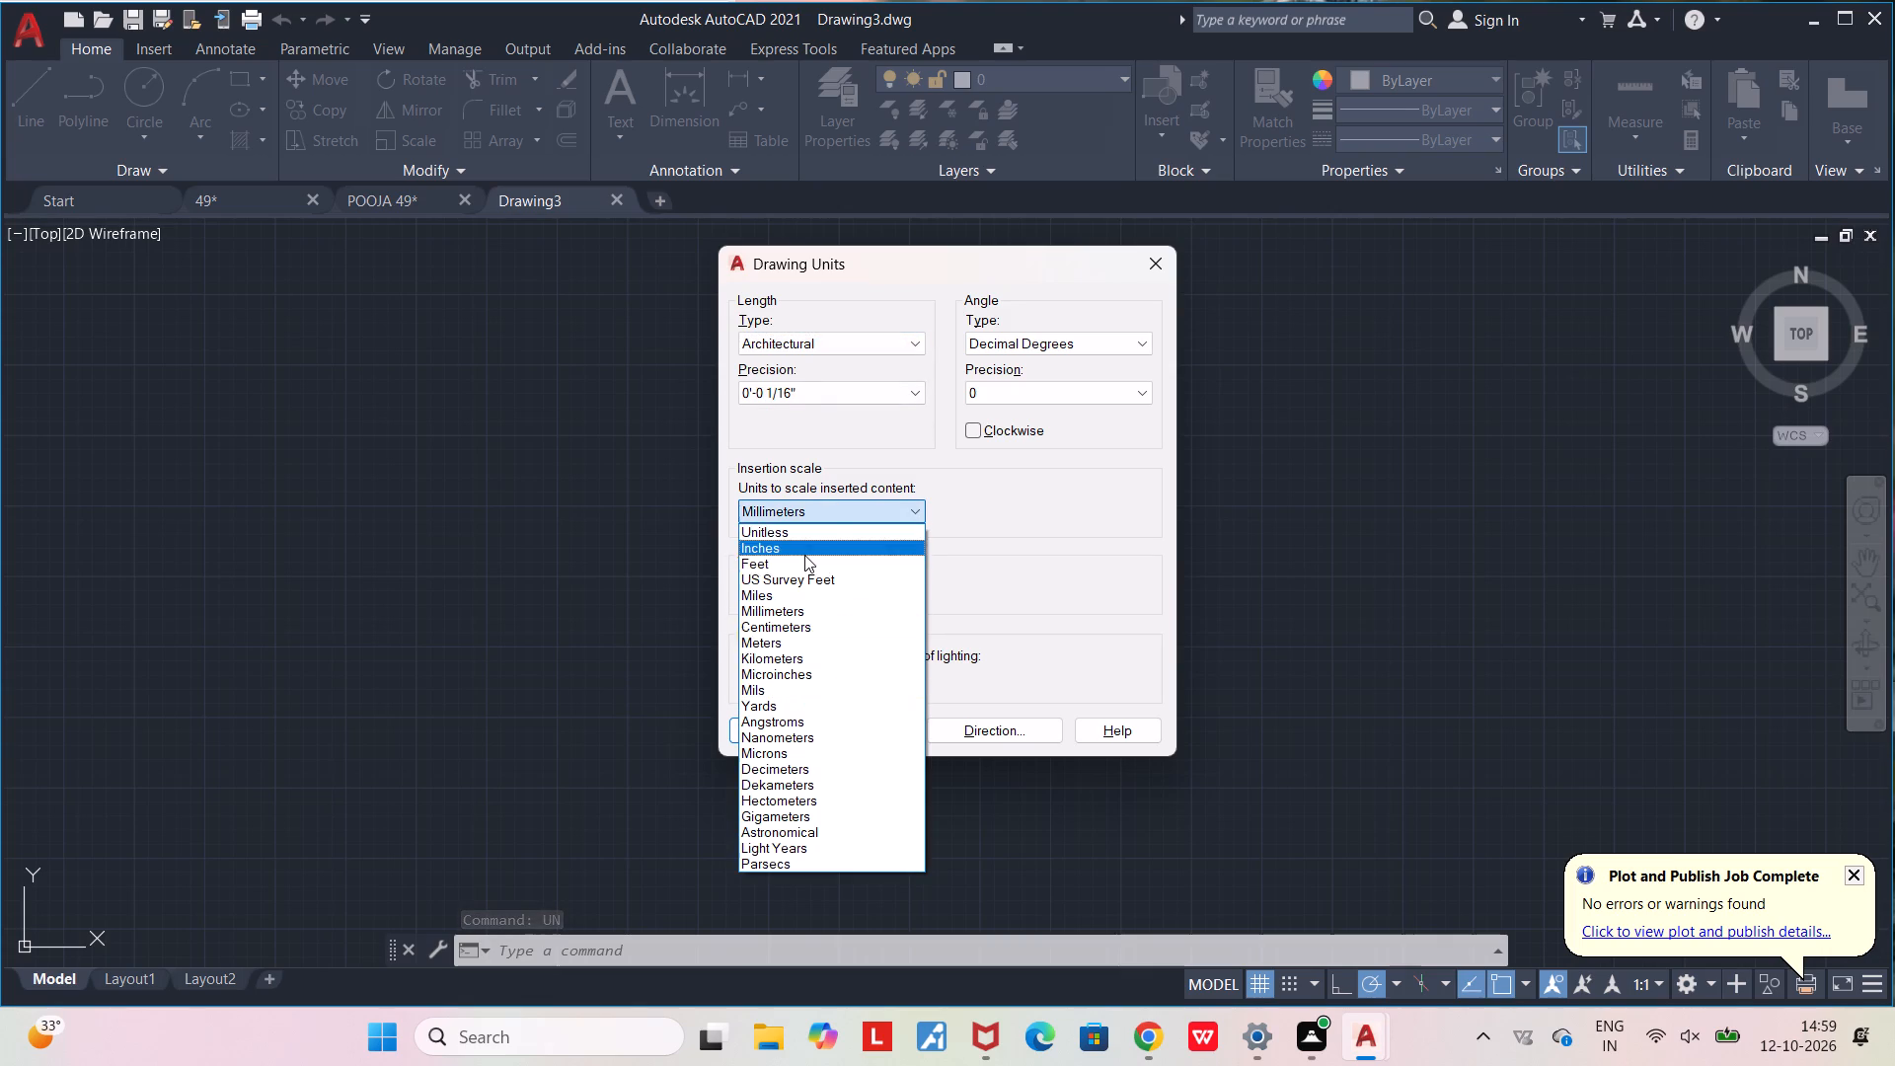
pyautogui.click(804, 555)
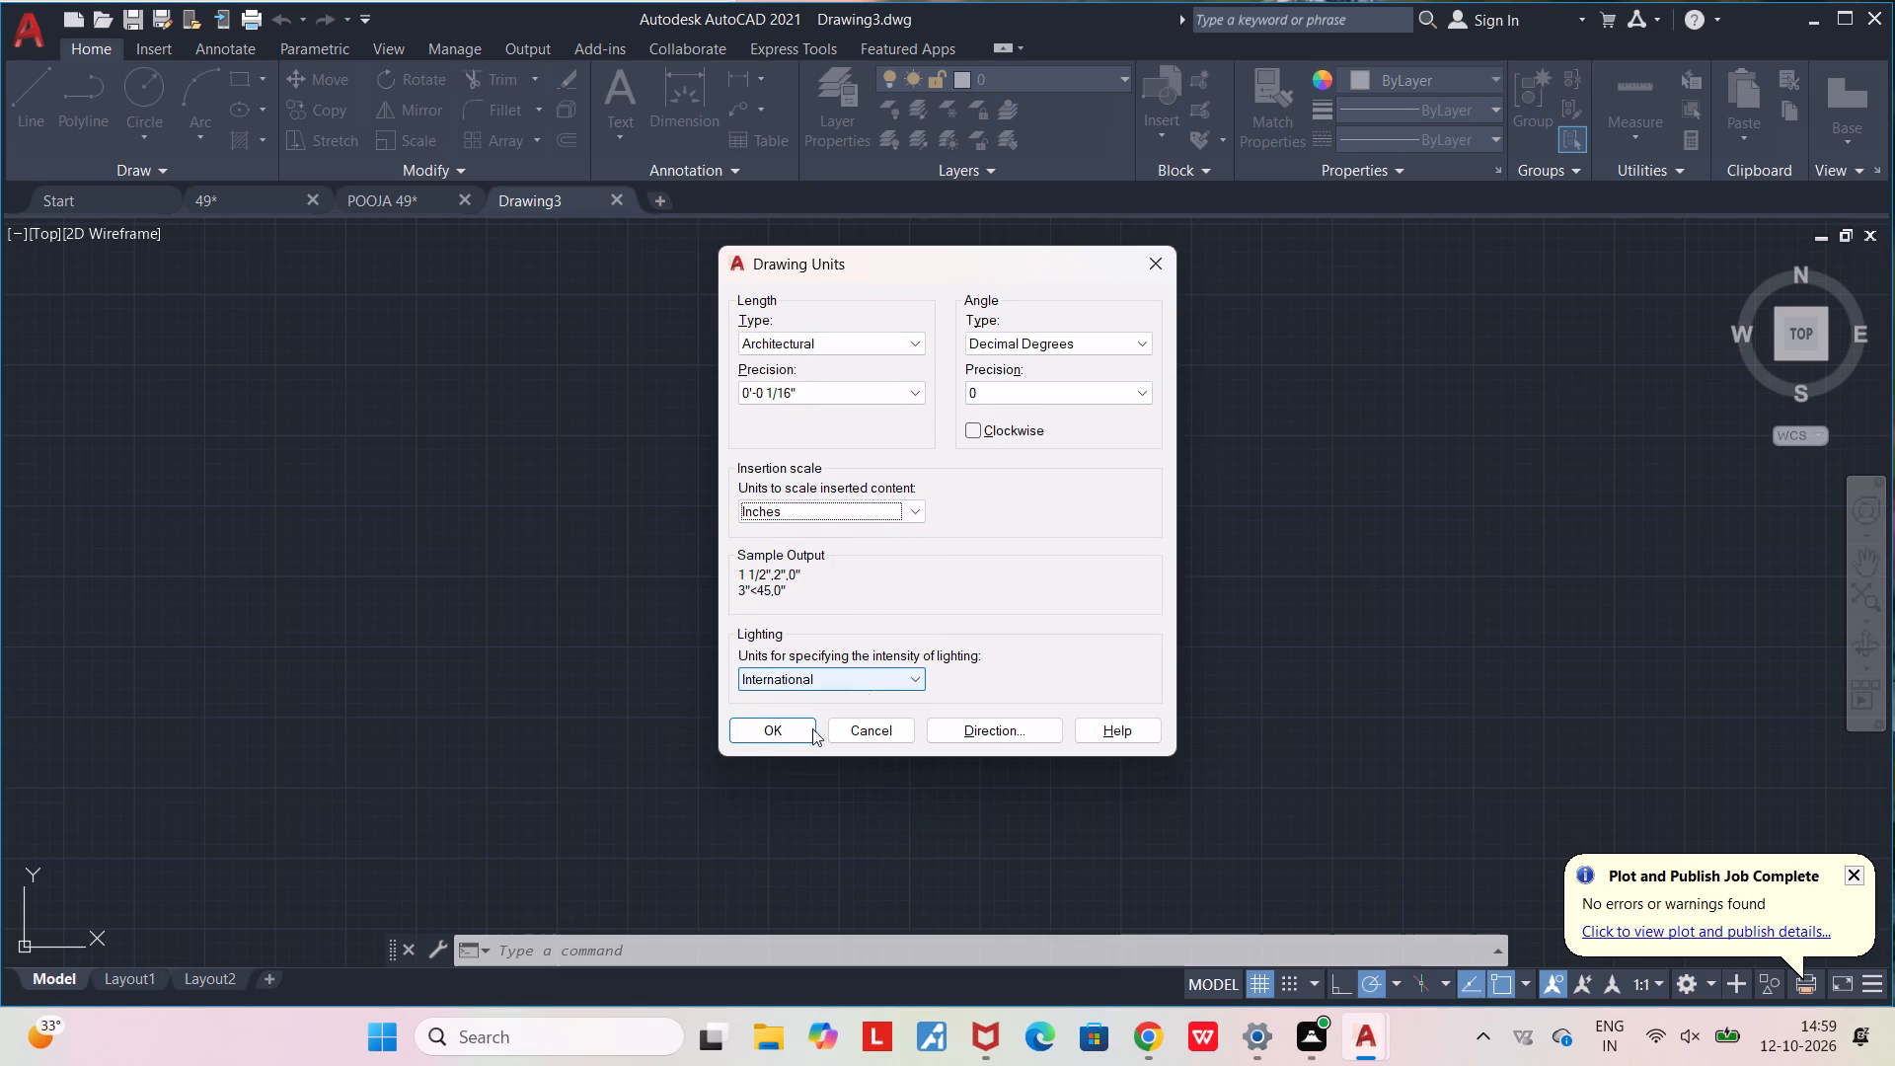
pyautogui.click(782, 738)
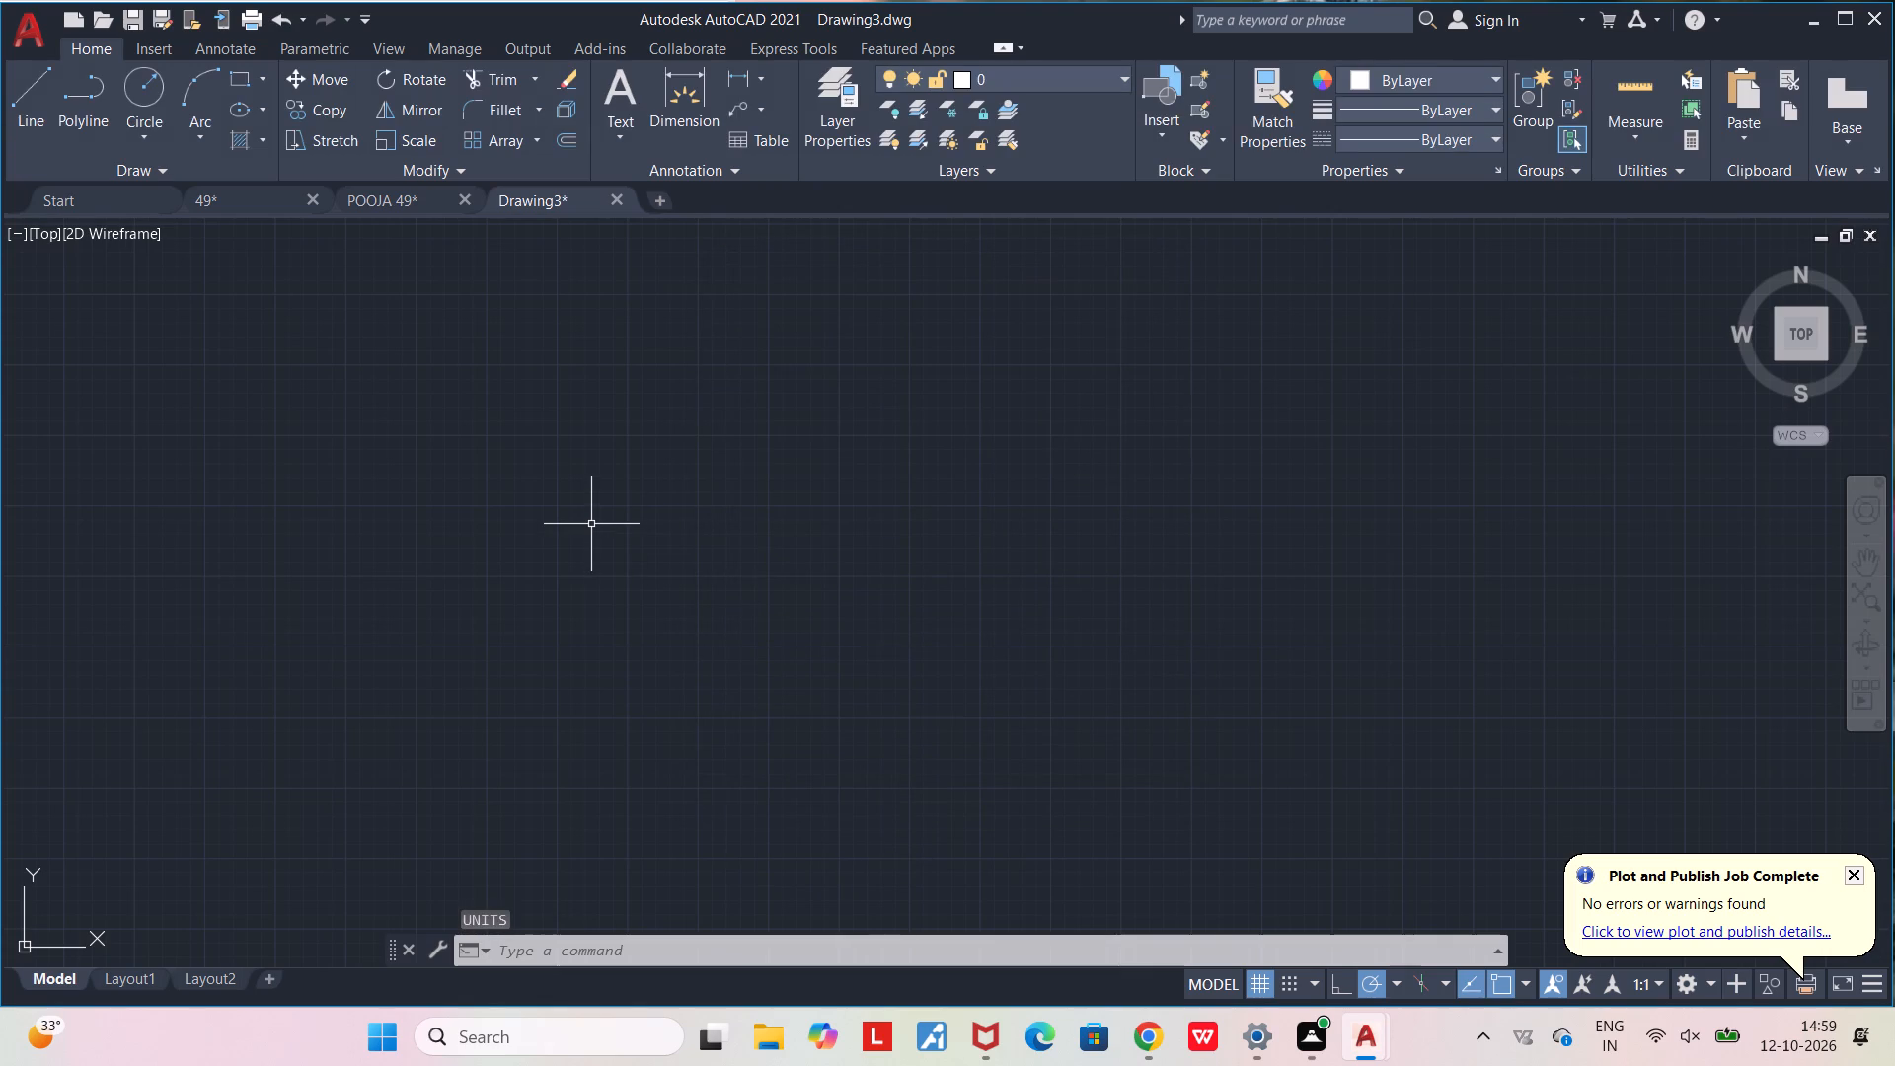
# Draw a closed rectangular outline with the Line tool, 30' wide and 50' high.
pyautogui.moveTo(591, 544); pyautogui.dragTo(584, 611, button='middle')
pyautogui.press('l')
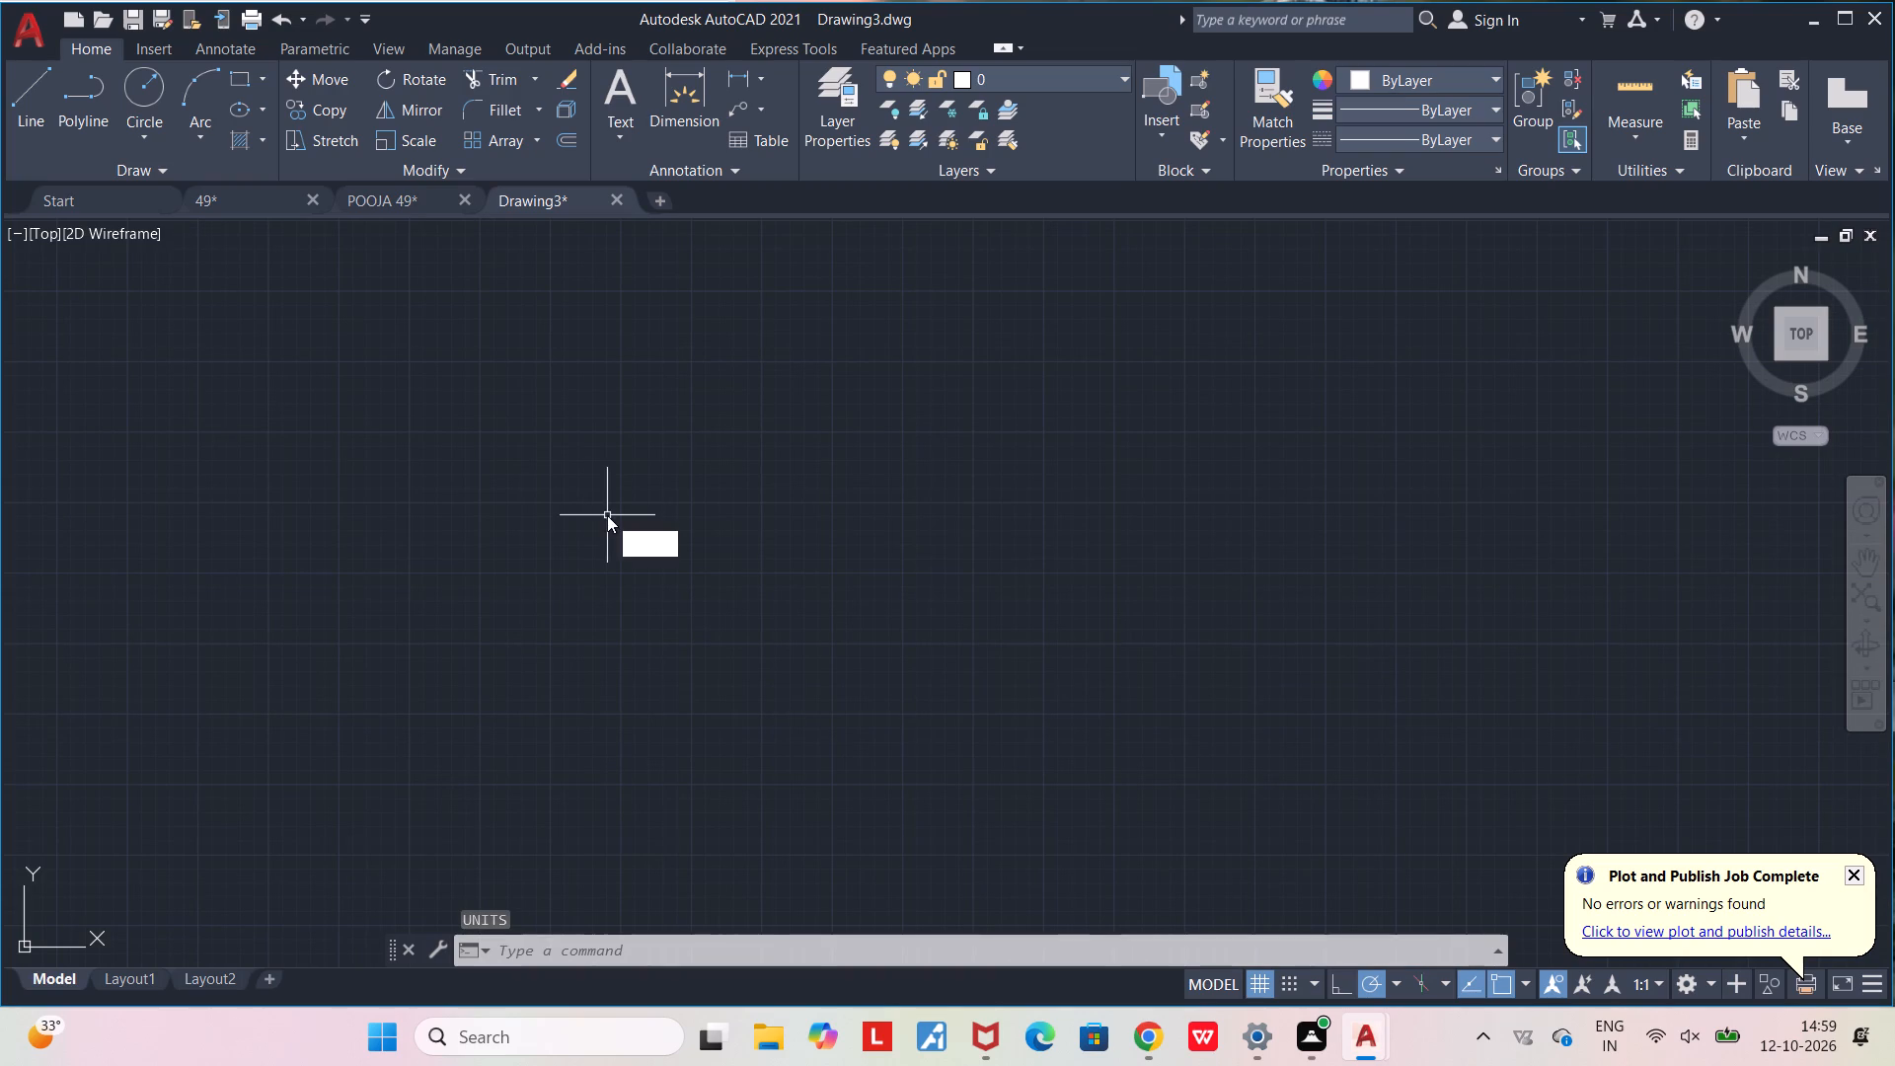
pyautogui.press('Return')
pyautogui.click(584, 288)
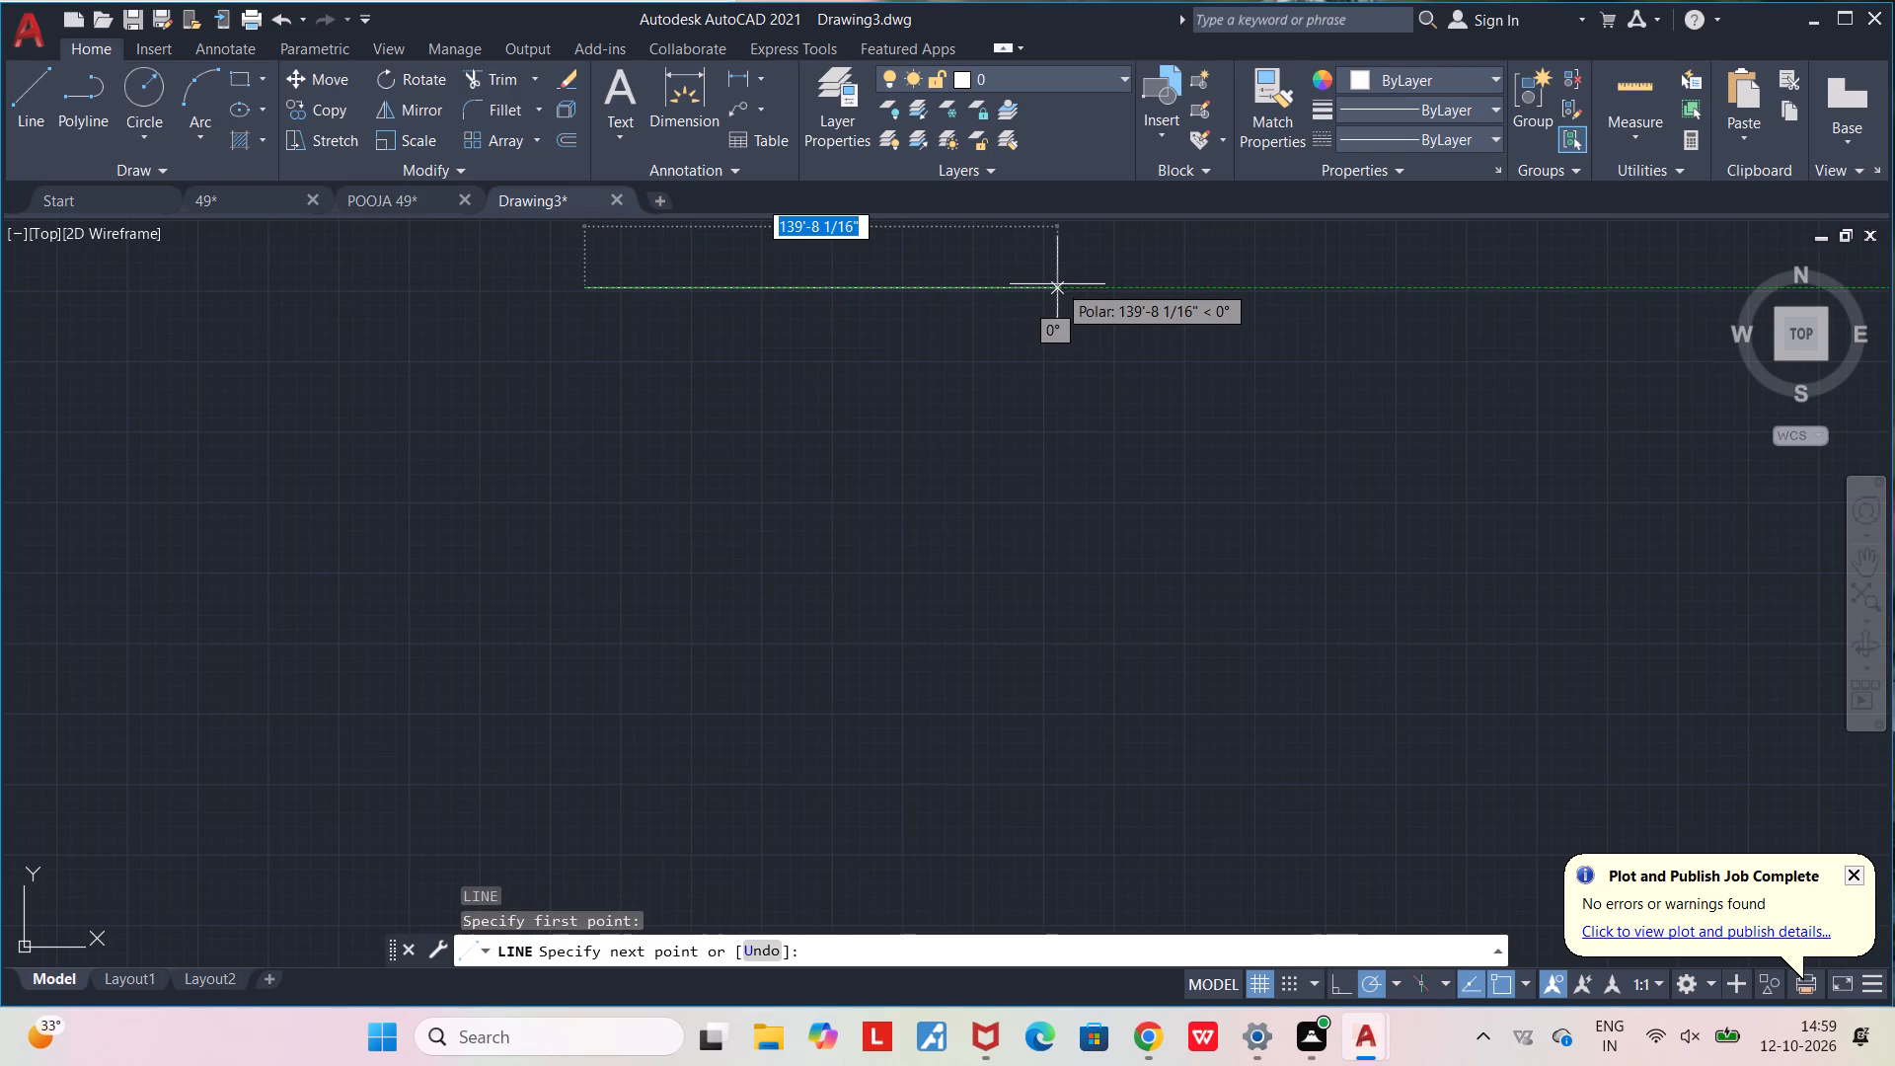
pyautogui.write("30'")
pyautogui.press('Return')
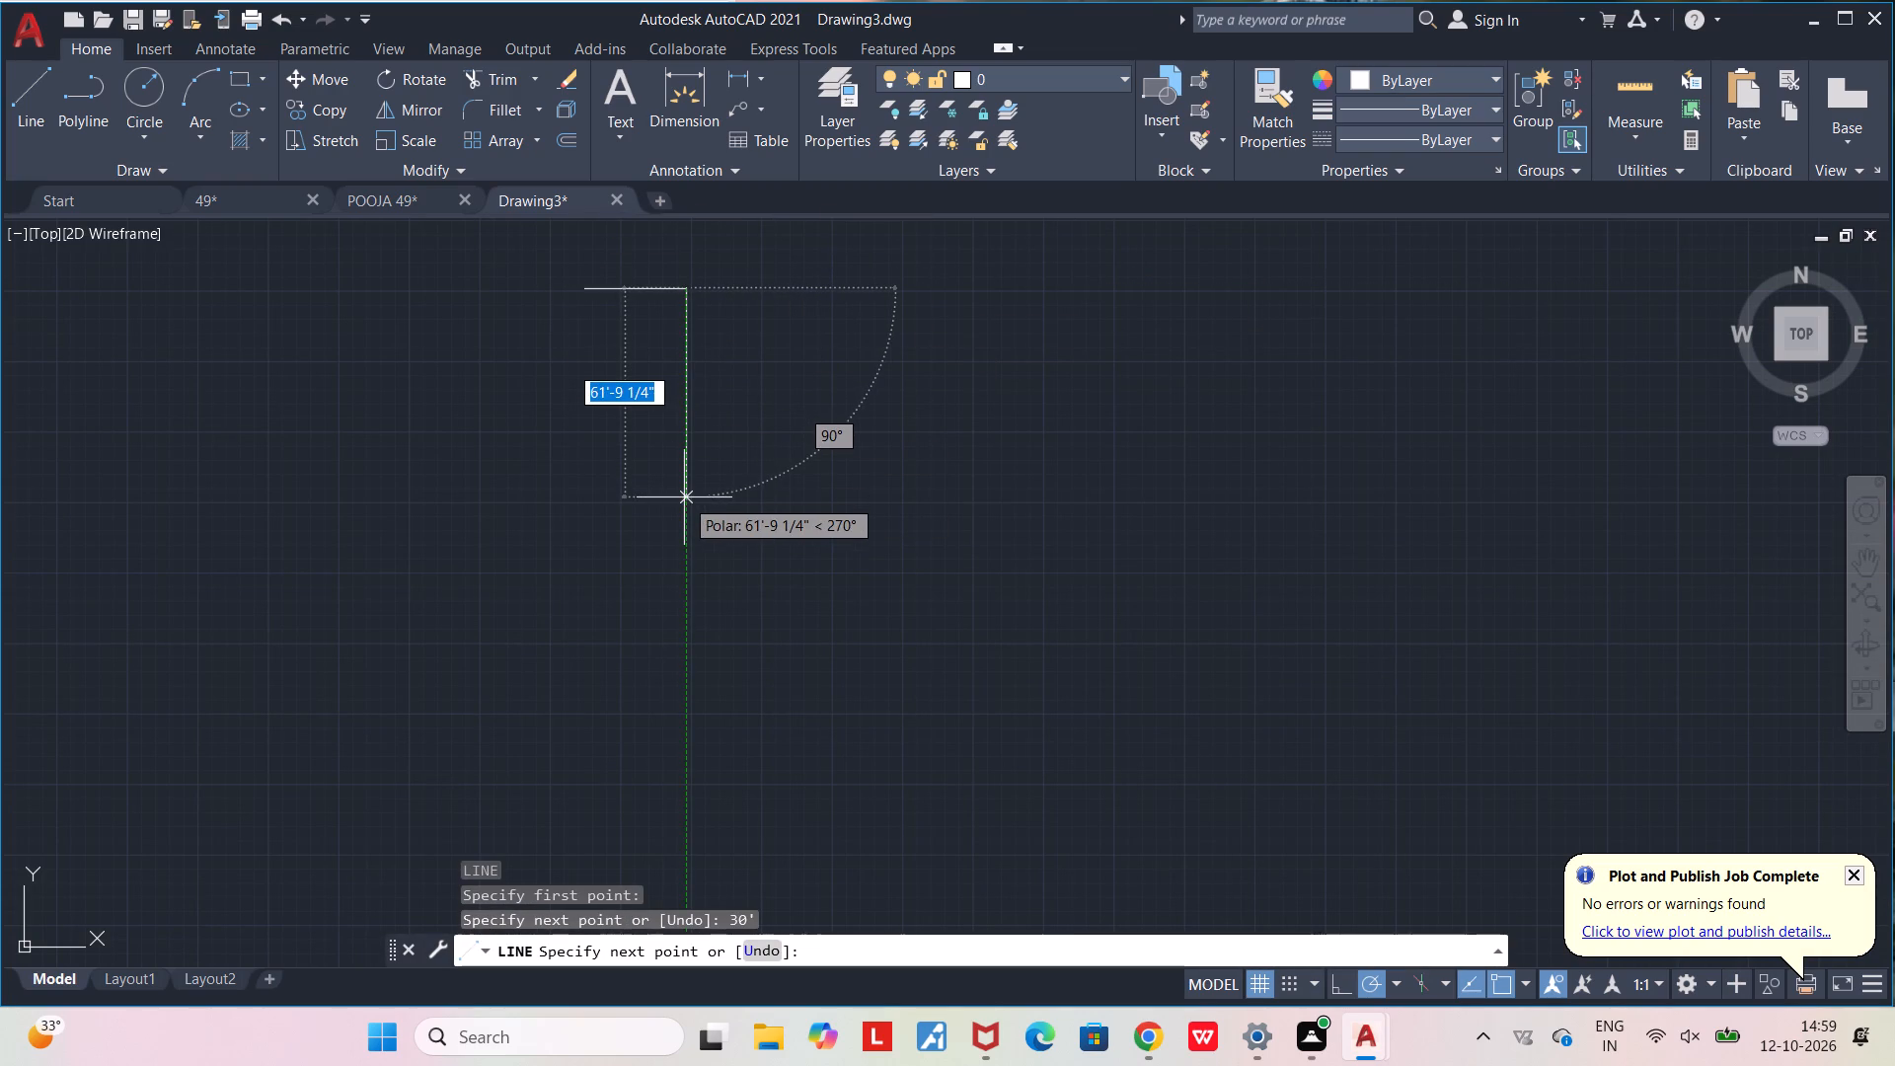
pyautogui.write("50'")
pyautogui.press('Return')
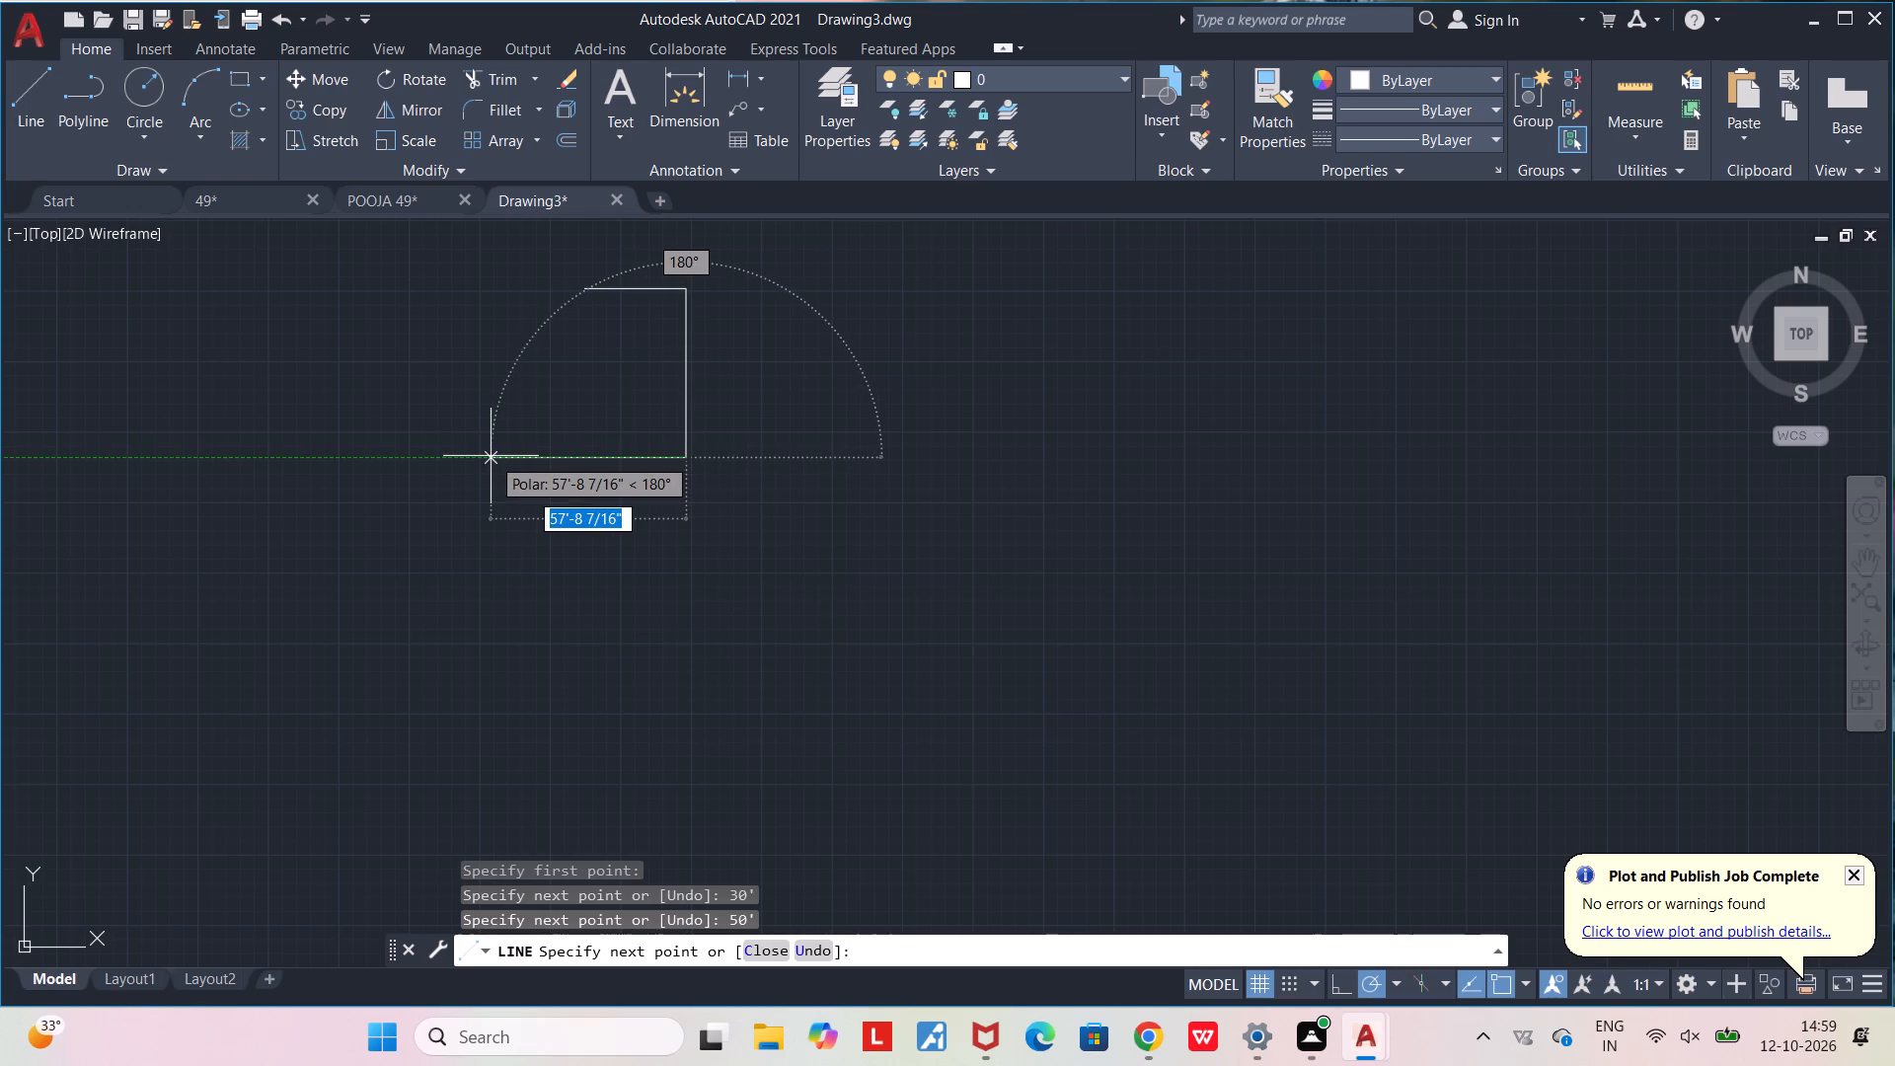
pyautogui.write("30'")
pyautogui.press('Return')
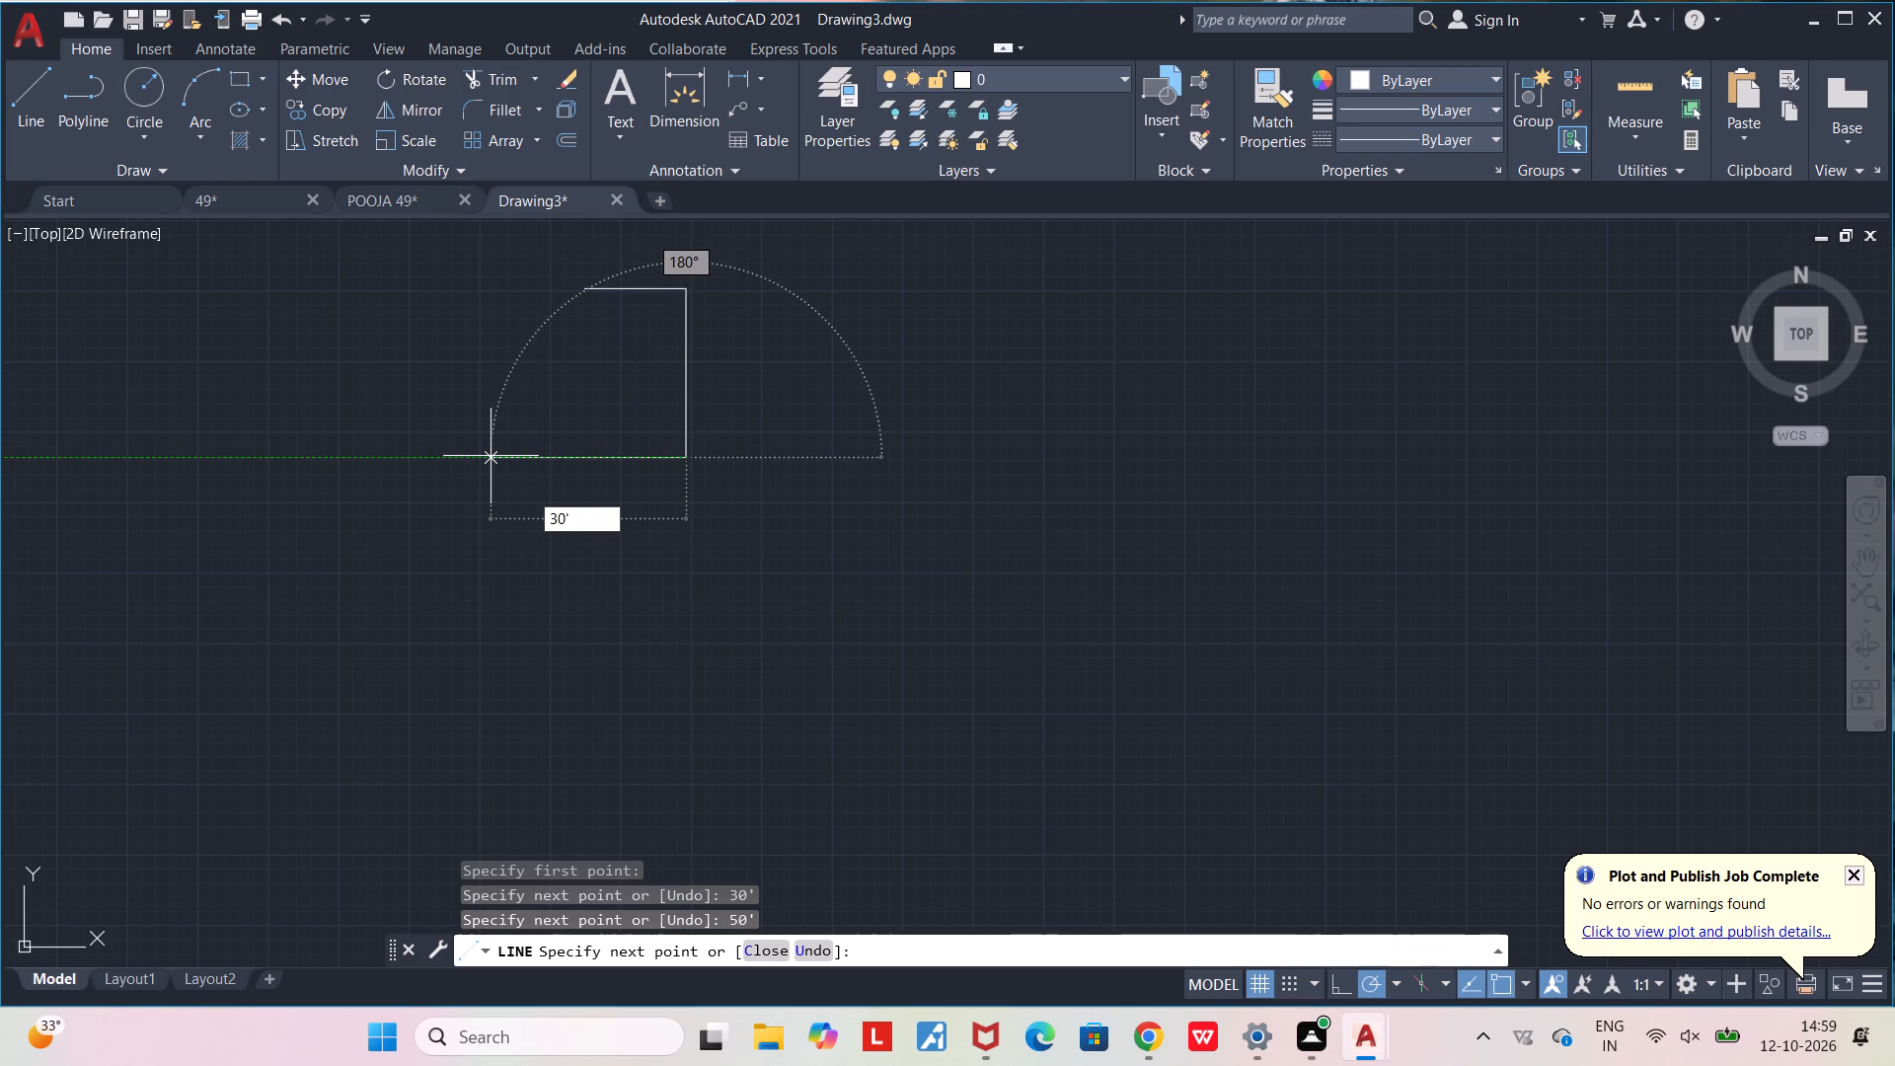
pyautogui.click(590, 289)
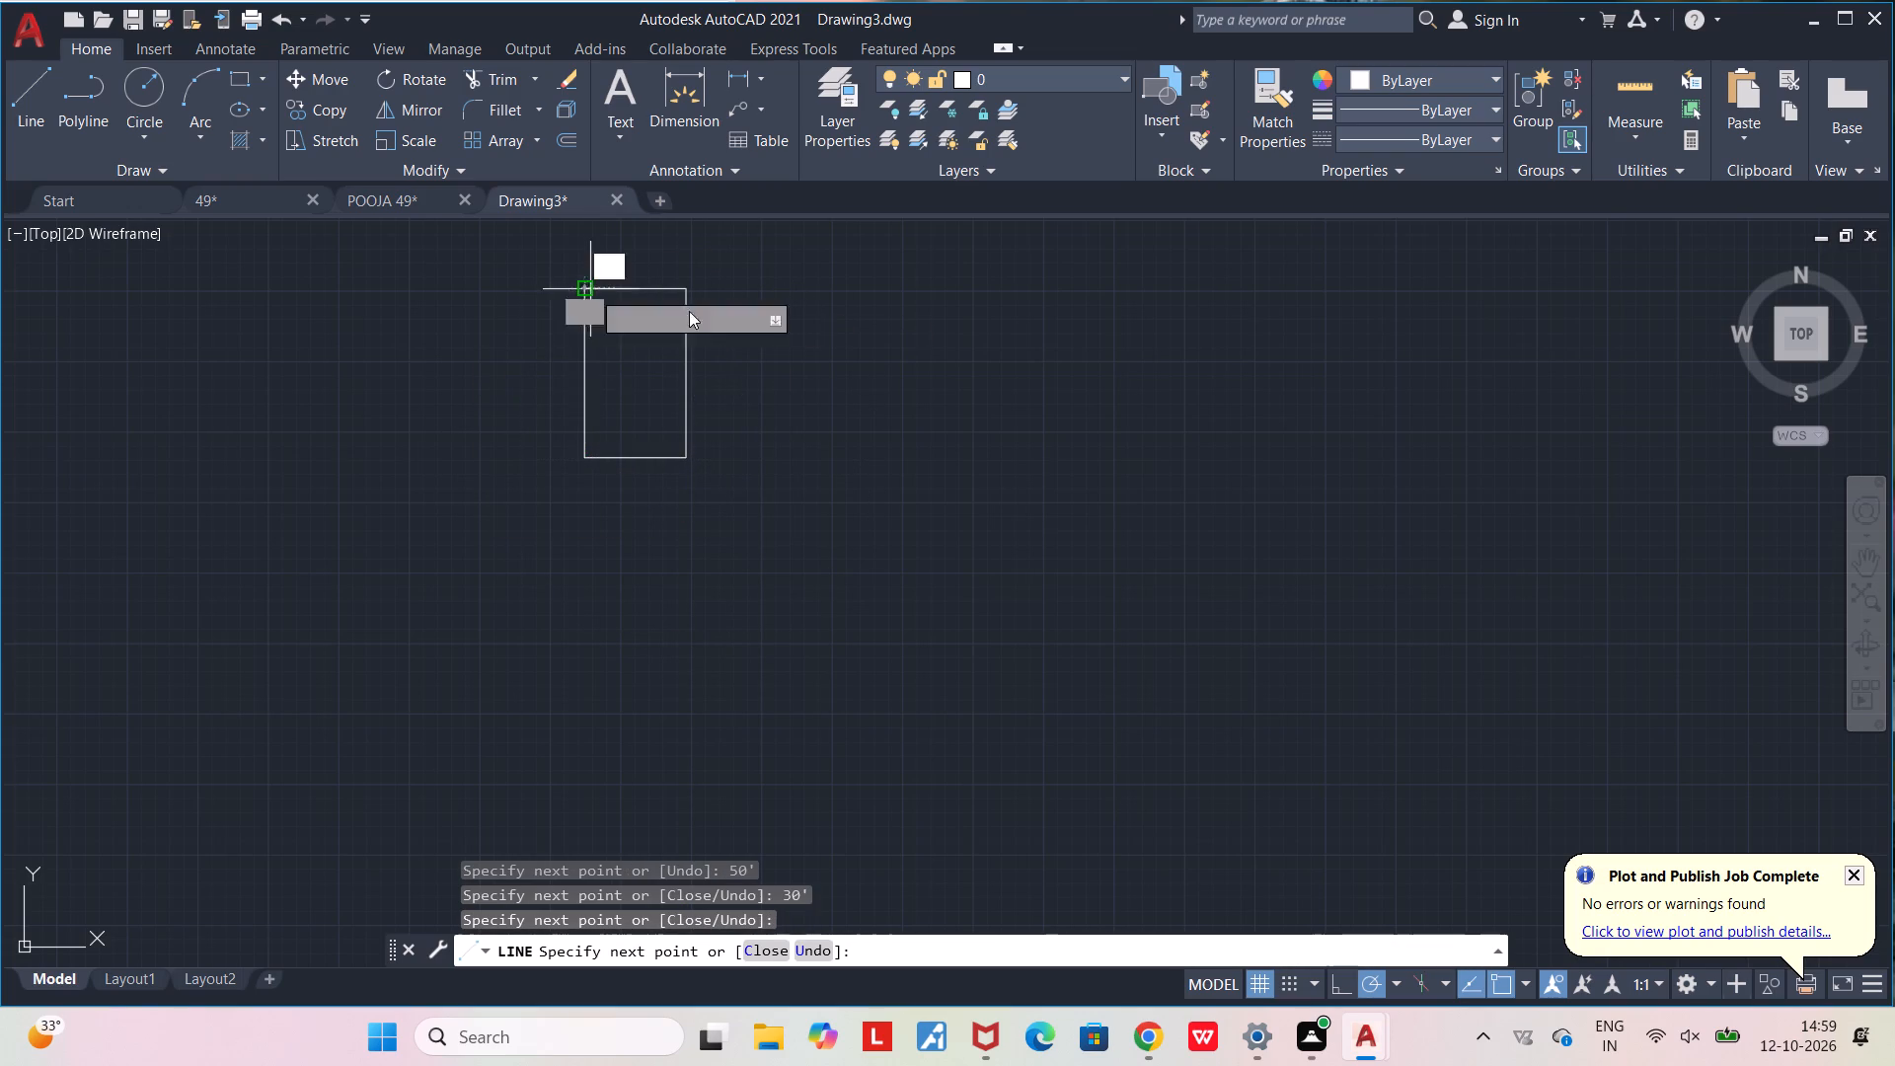
pyautogui.press('Escape')
pyautogui.scroll(1, 609, 391)
pyautogui.moveTo(643, 423); pyautogui.dragTo(758, 707, button='middle')
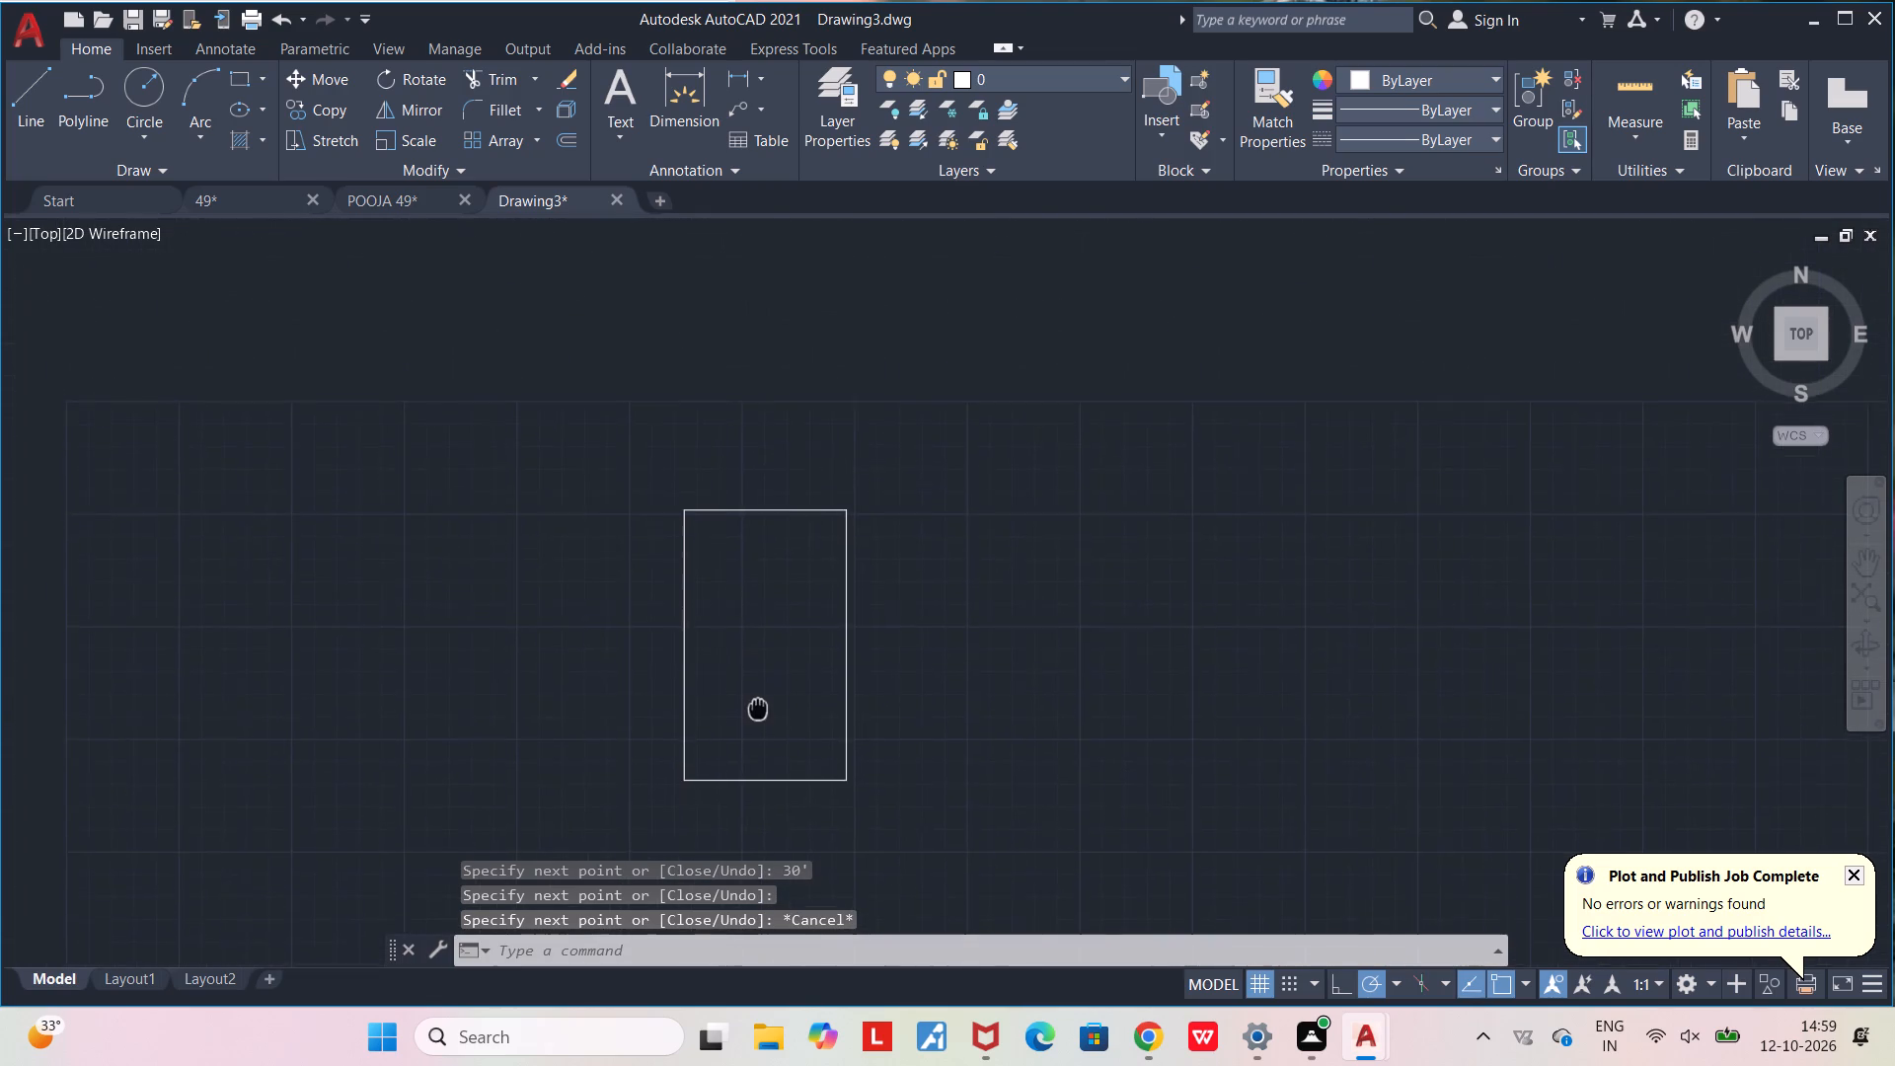
pyautogui.moveTo(758, 707); pyautogui.dragTo(752, 708, button='middle')
pyautogui.scroll(2, 753, 708)
pyautogui.moveTo(750, 718); pyautogui.dragTo(930, 757, button='middle')
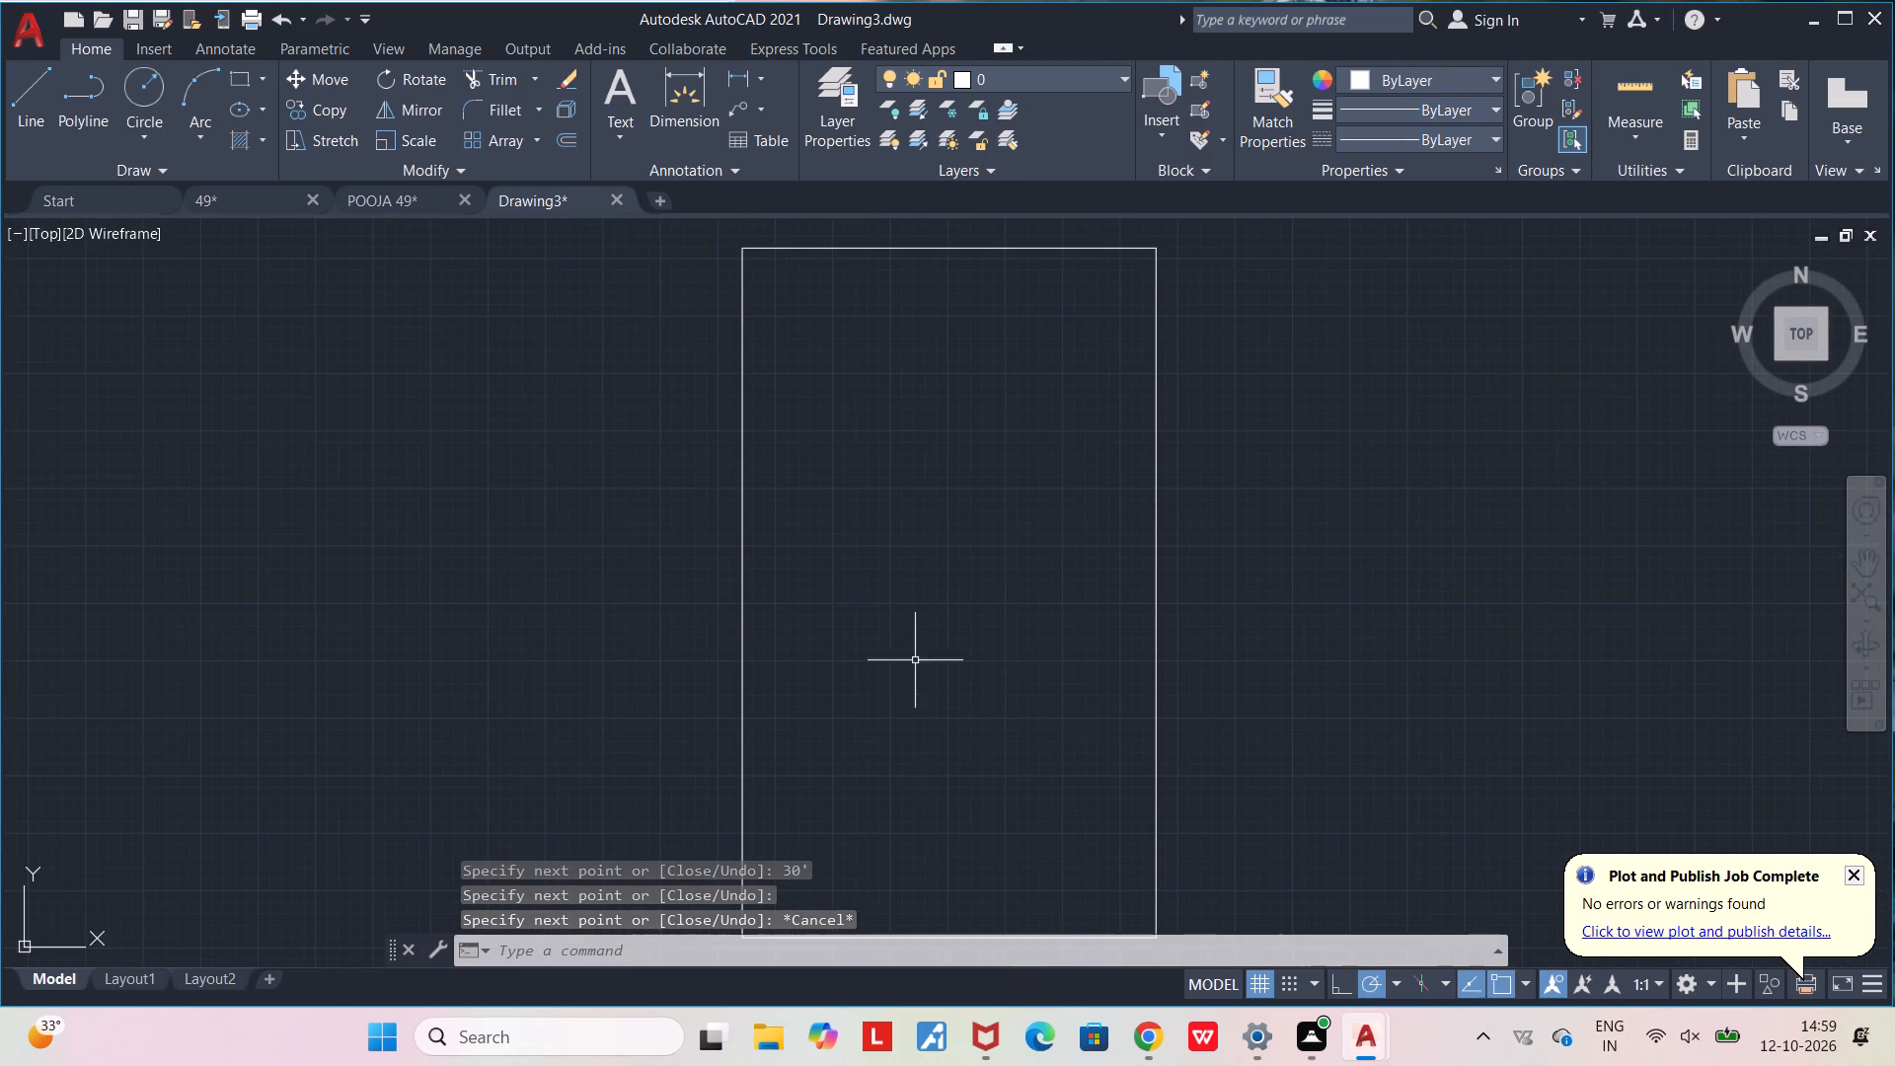
pyautogui.moveTo(900, 581); pyautogui.dragTo(872, 531, button='middle')
pyautogui.scroll(-1, 872, 531)
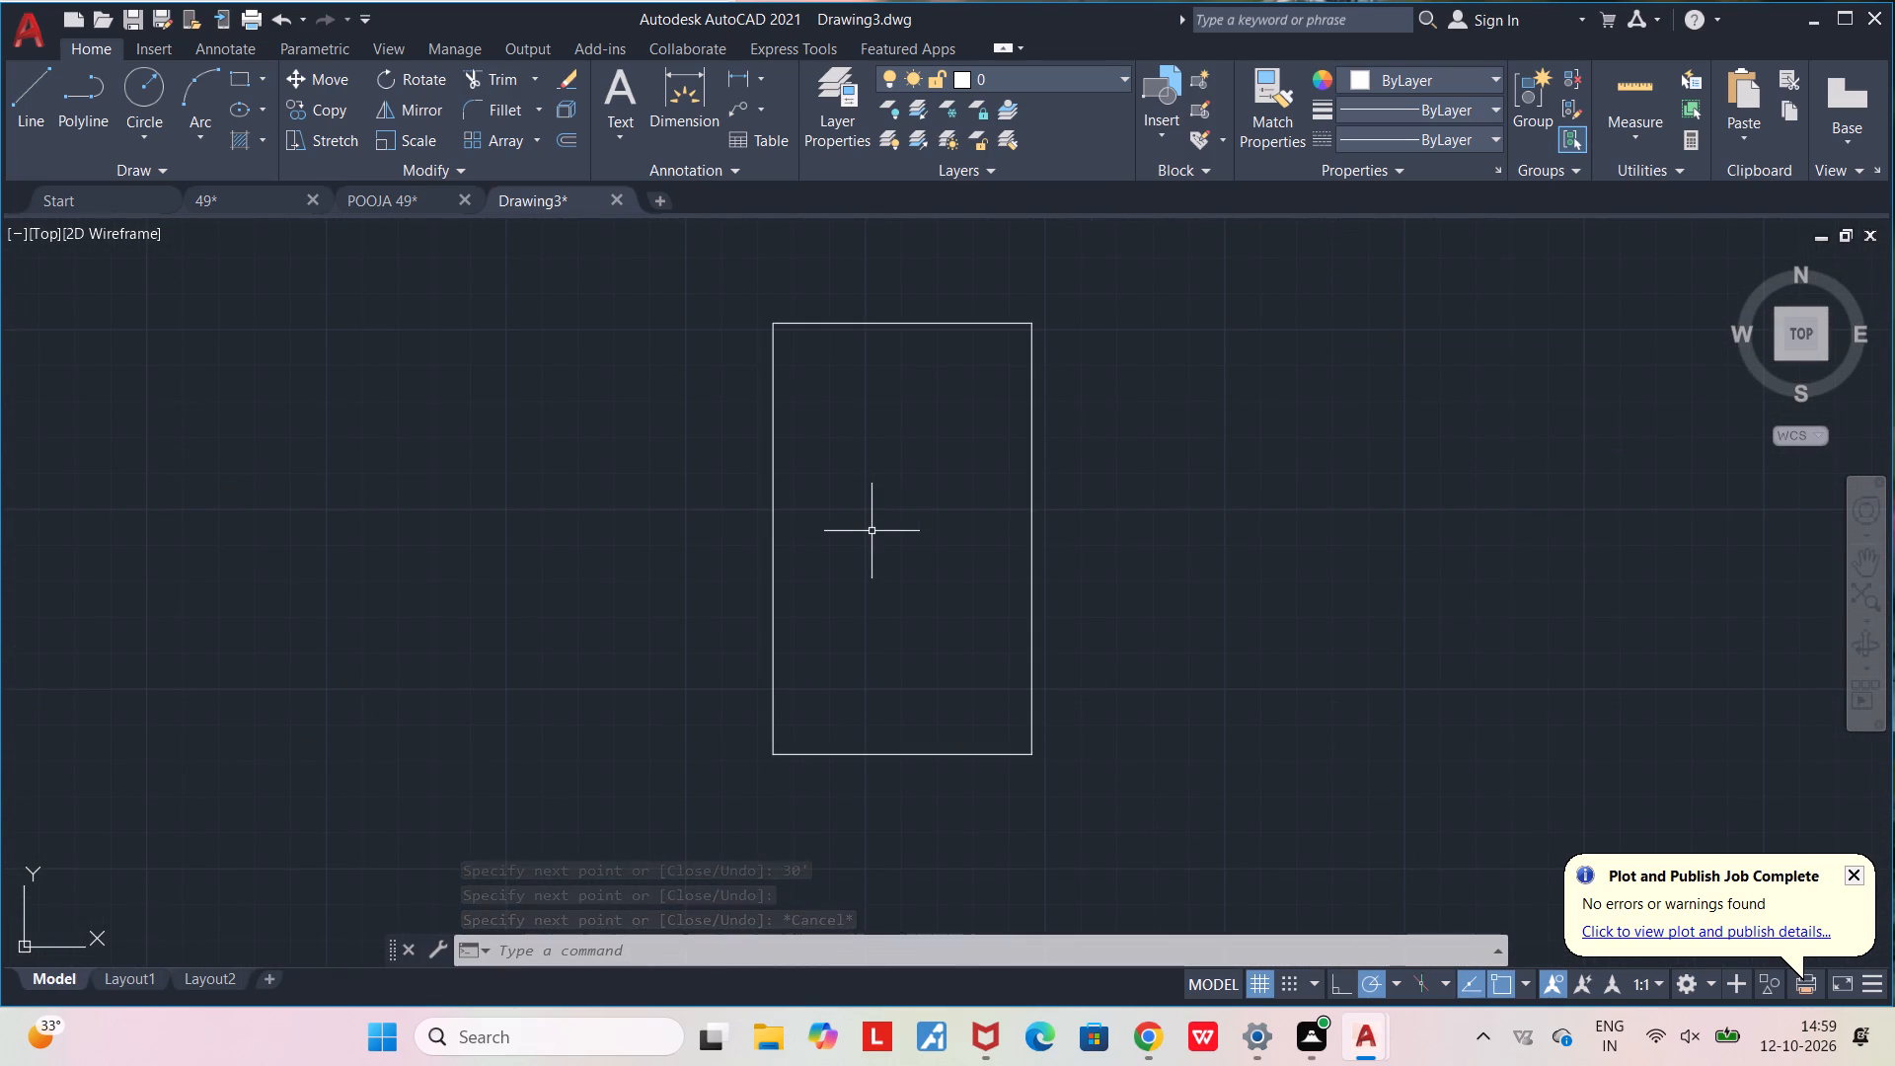
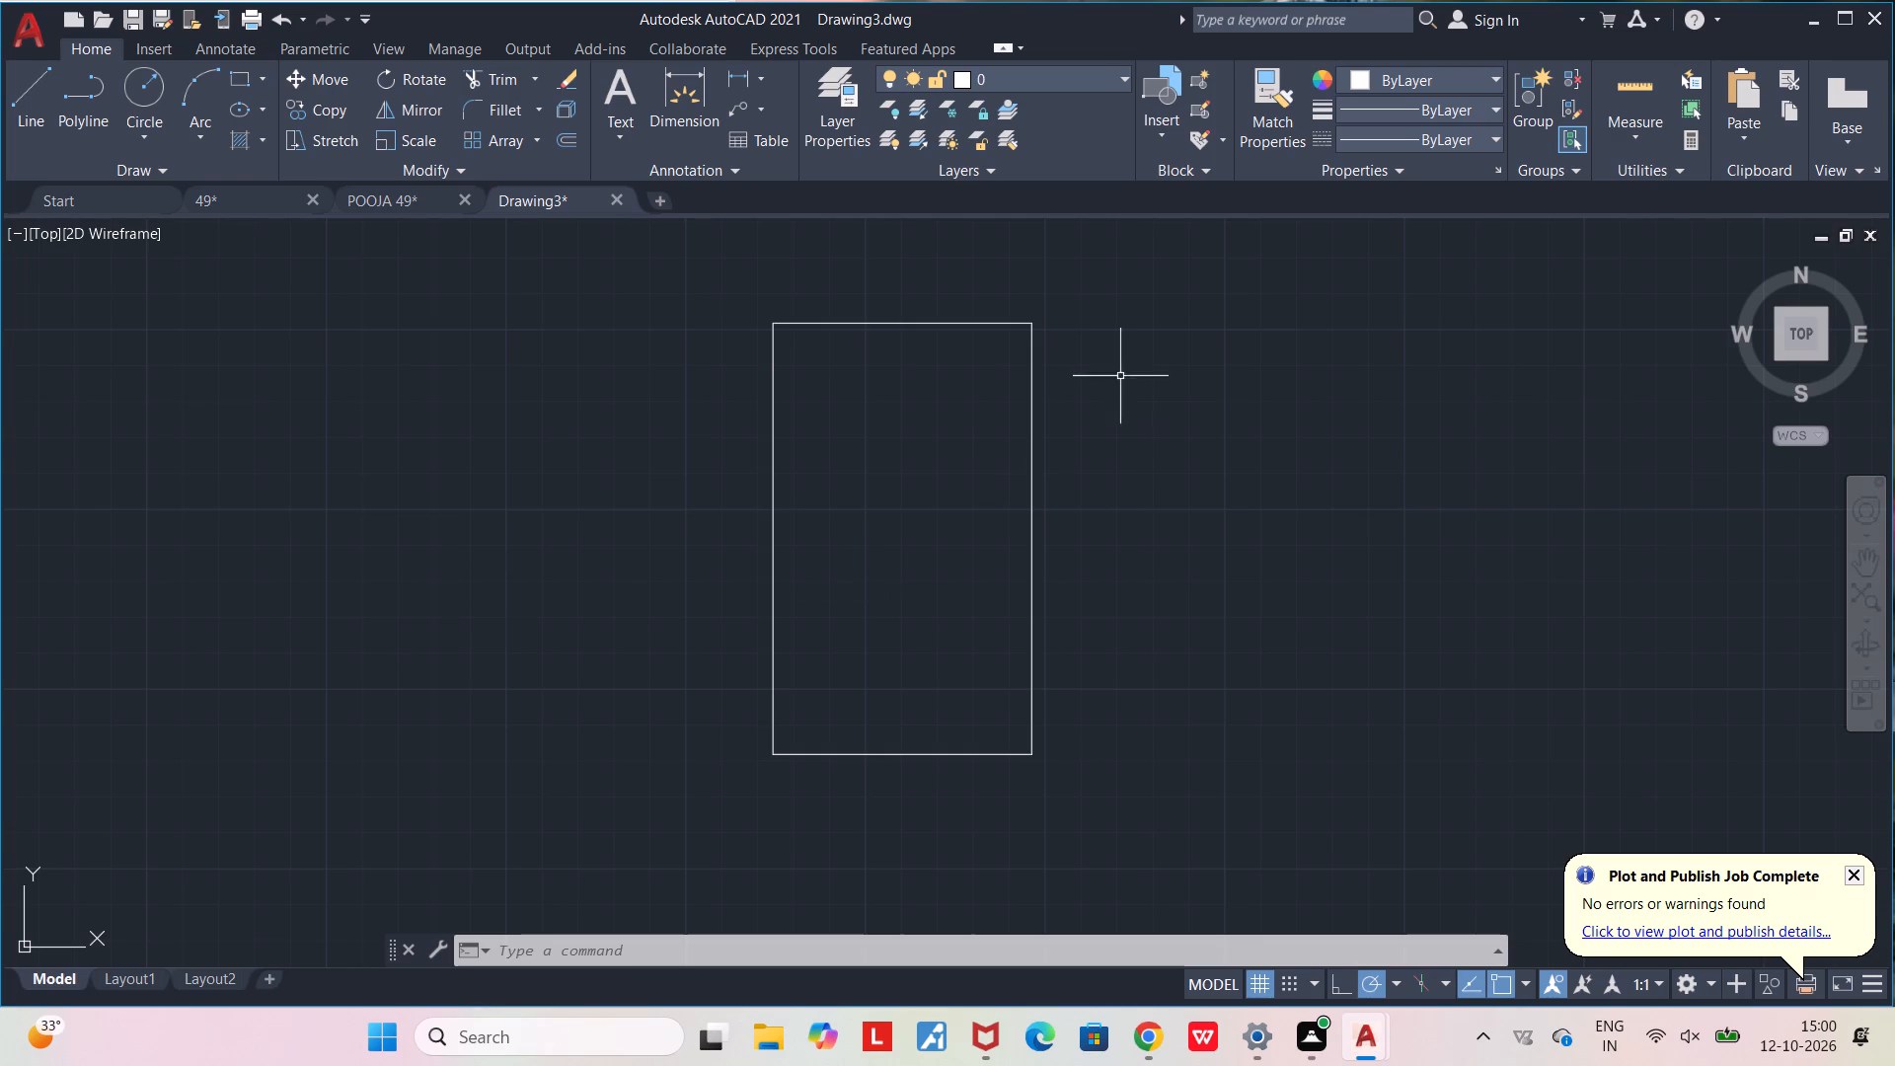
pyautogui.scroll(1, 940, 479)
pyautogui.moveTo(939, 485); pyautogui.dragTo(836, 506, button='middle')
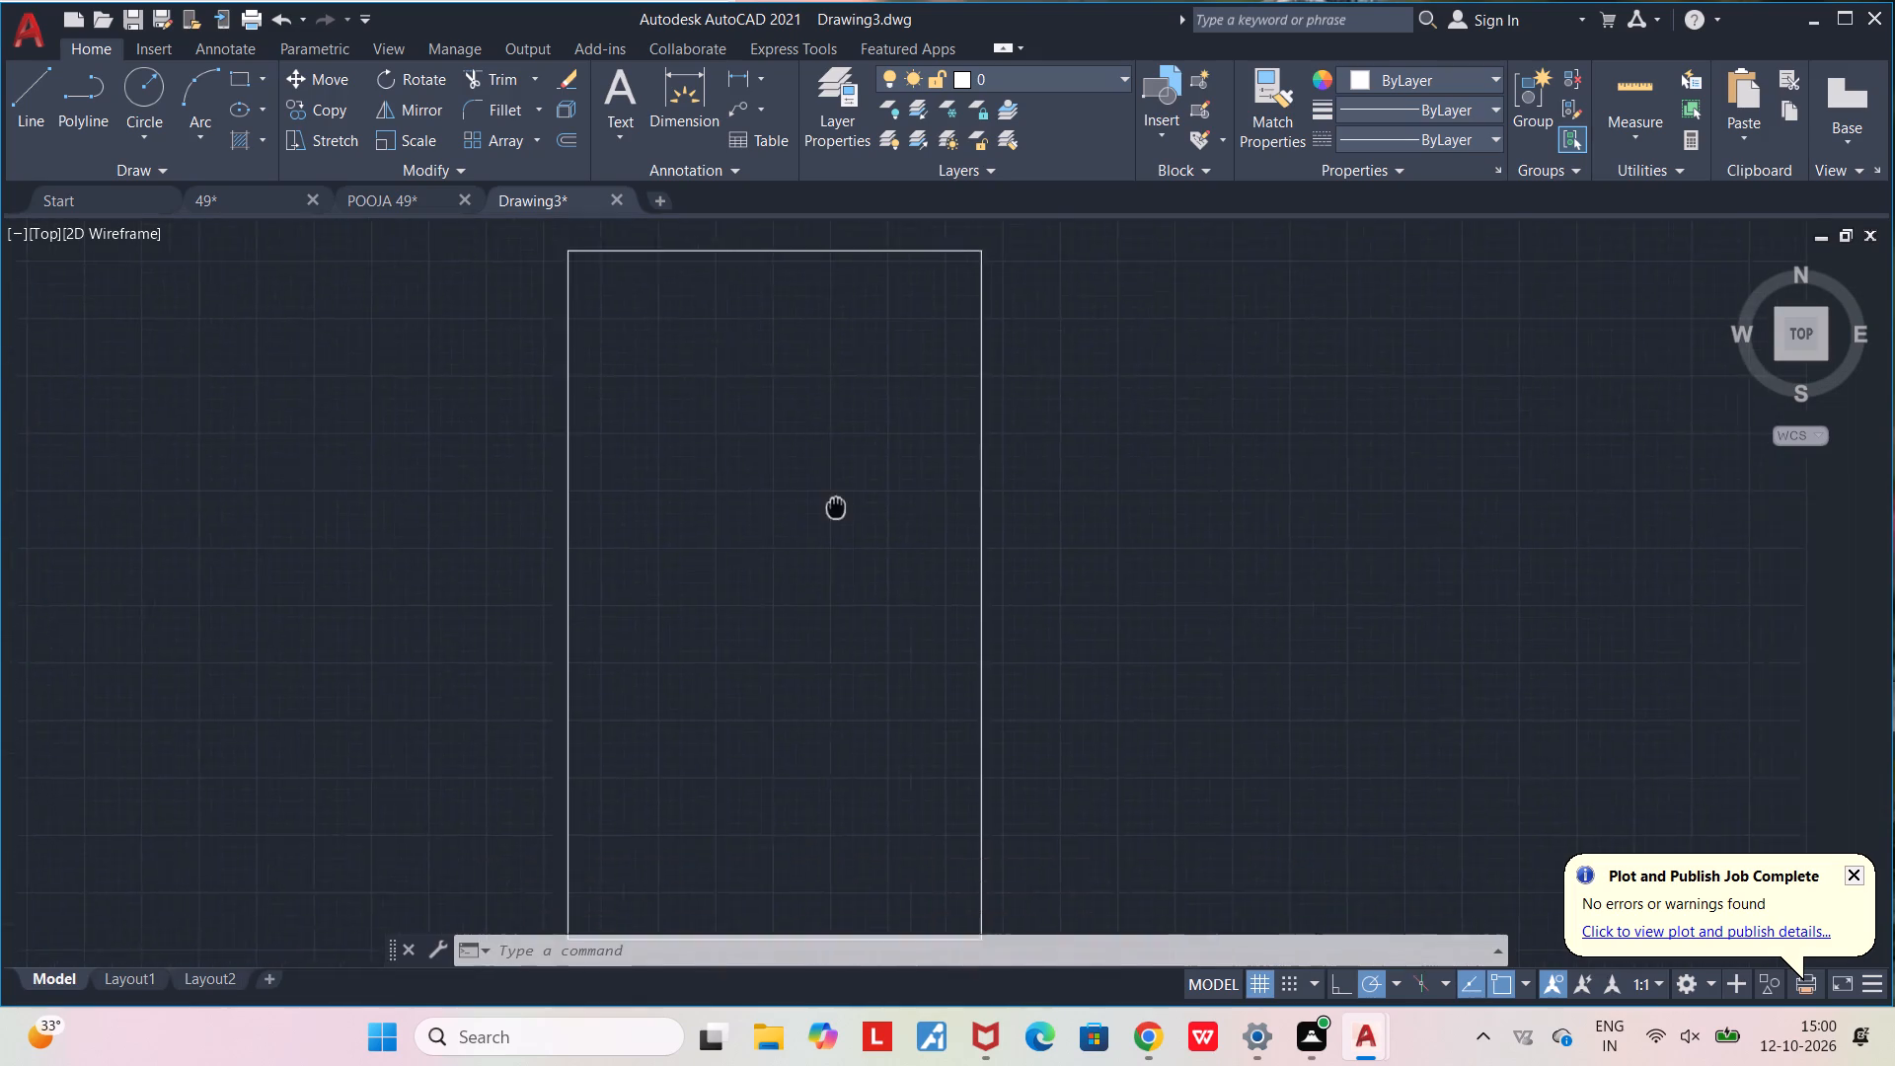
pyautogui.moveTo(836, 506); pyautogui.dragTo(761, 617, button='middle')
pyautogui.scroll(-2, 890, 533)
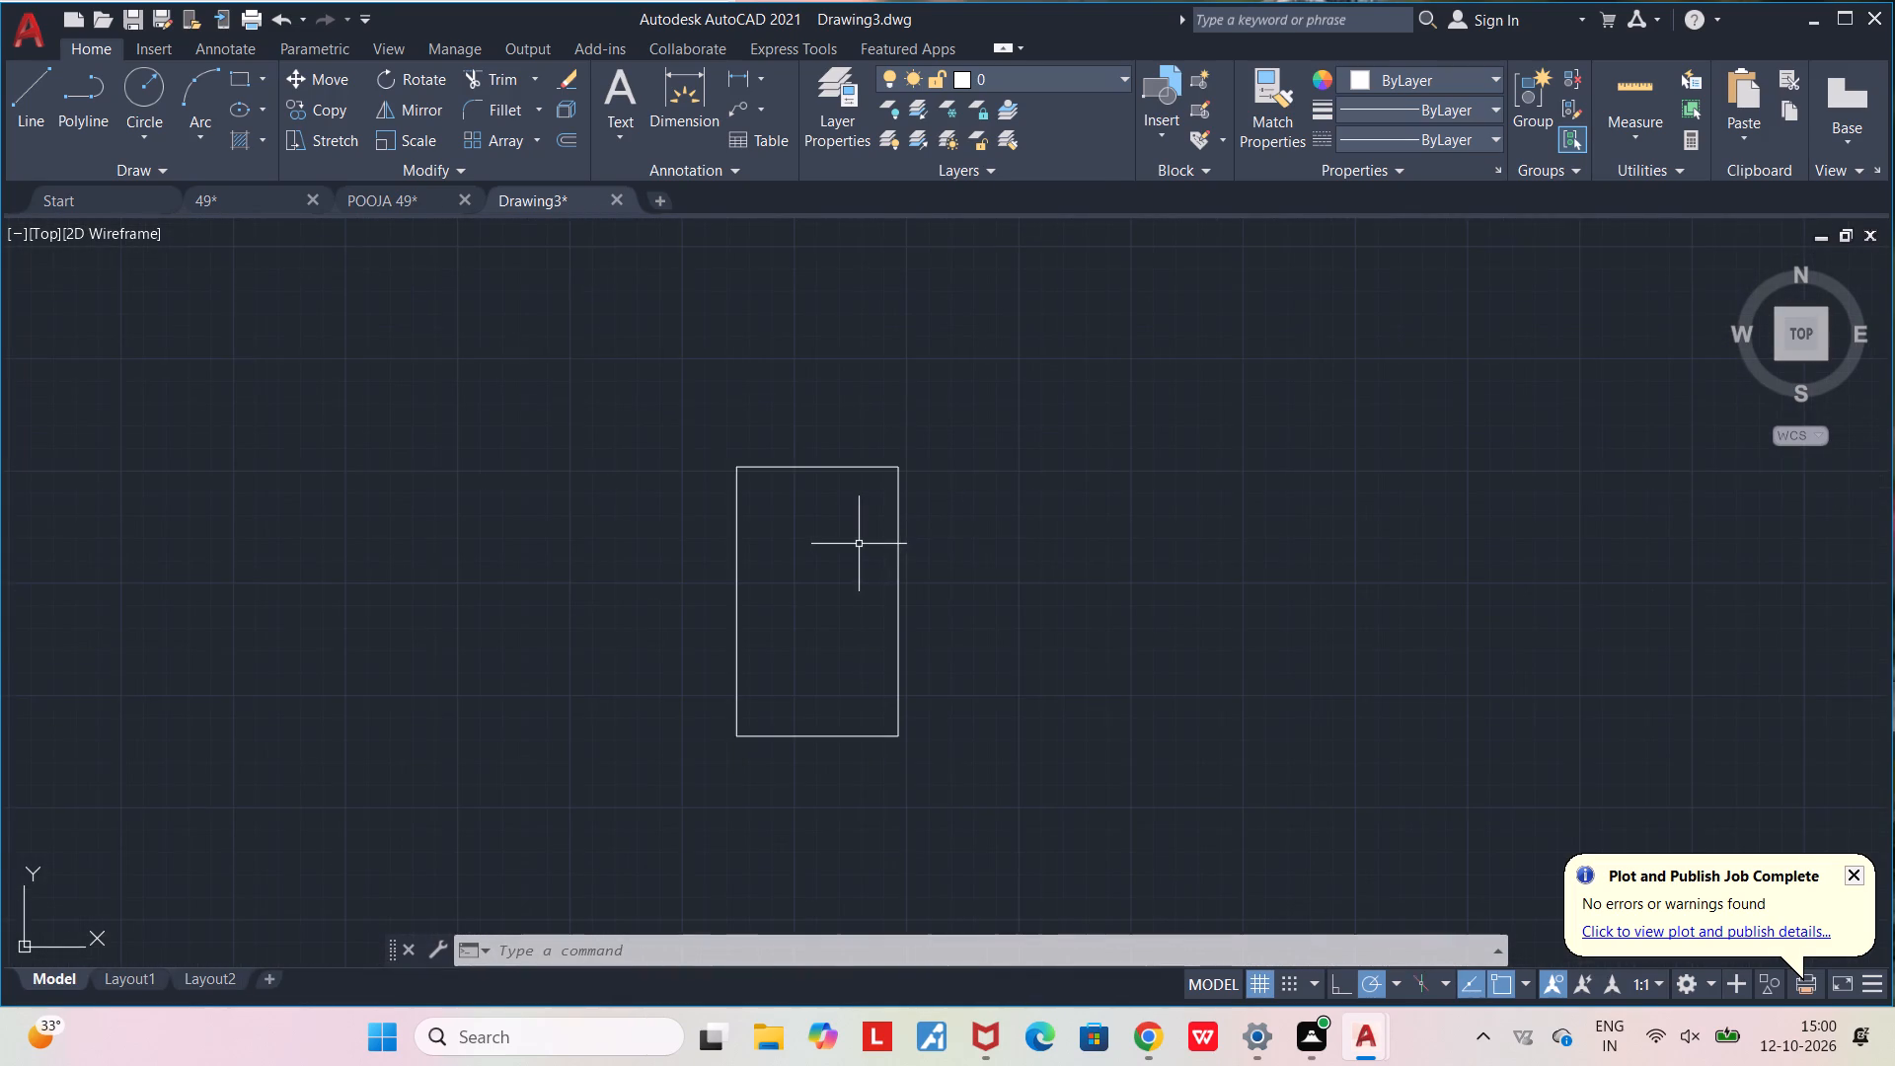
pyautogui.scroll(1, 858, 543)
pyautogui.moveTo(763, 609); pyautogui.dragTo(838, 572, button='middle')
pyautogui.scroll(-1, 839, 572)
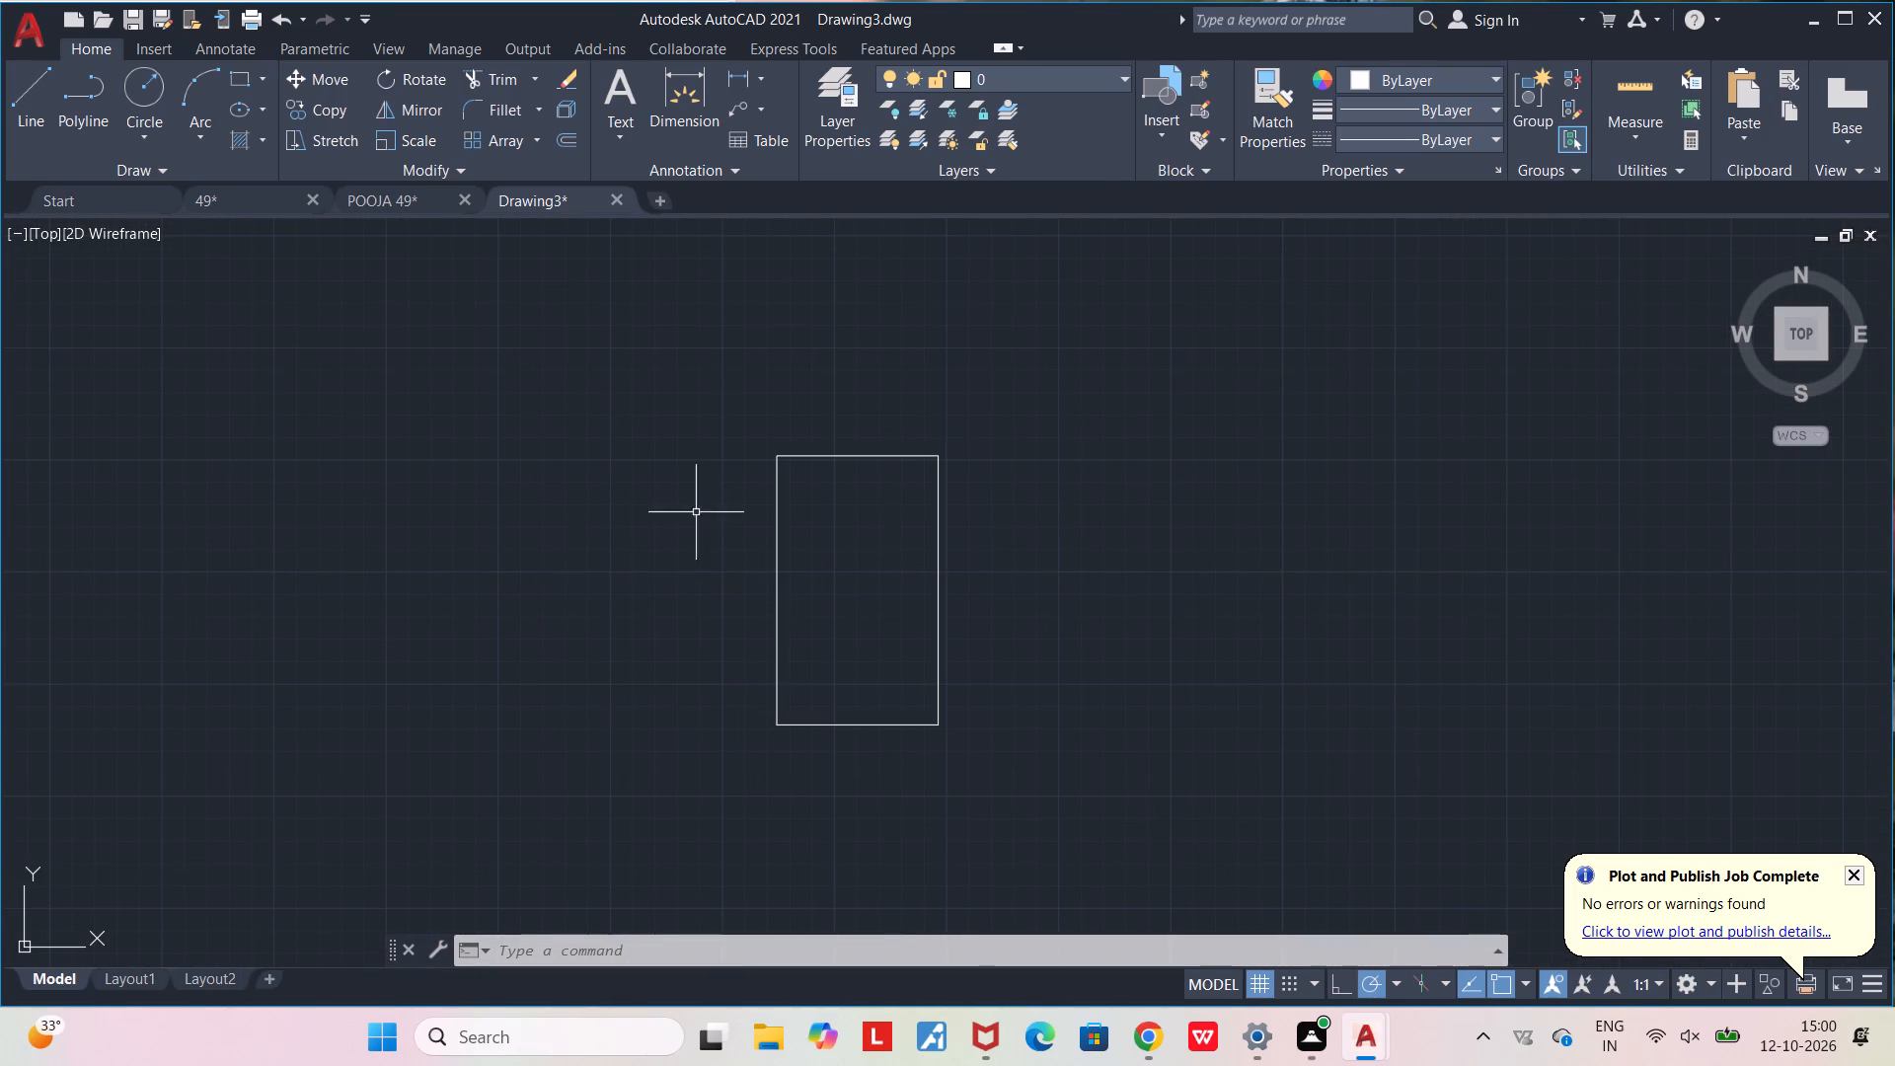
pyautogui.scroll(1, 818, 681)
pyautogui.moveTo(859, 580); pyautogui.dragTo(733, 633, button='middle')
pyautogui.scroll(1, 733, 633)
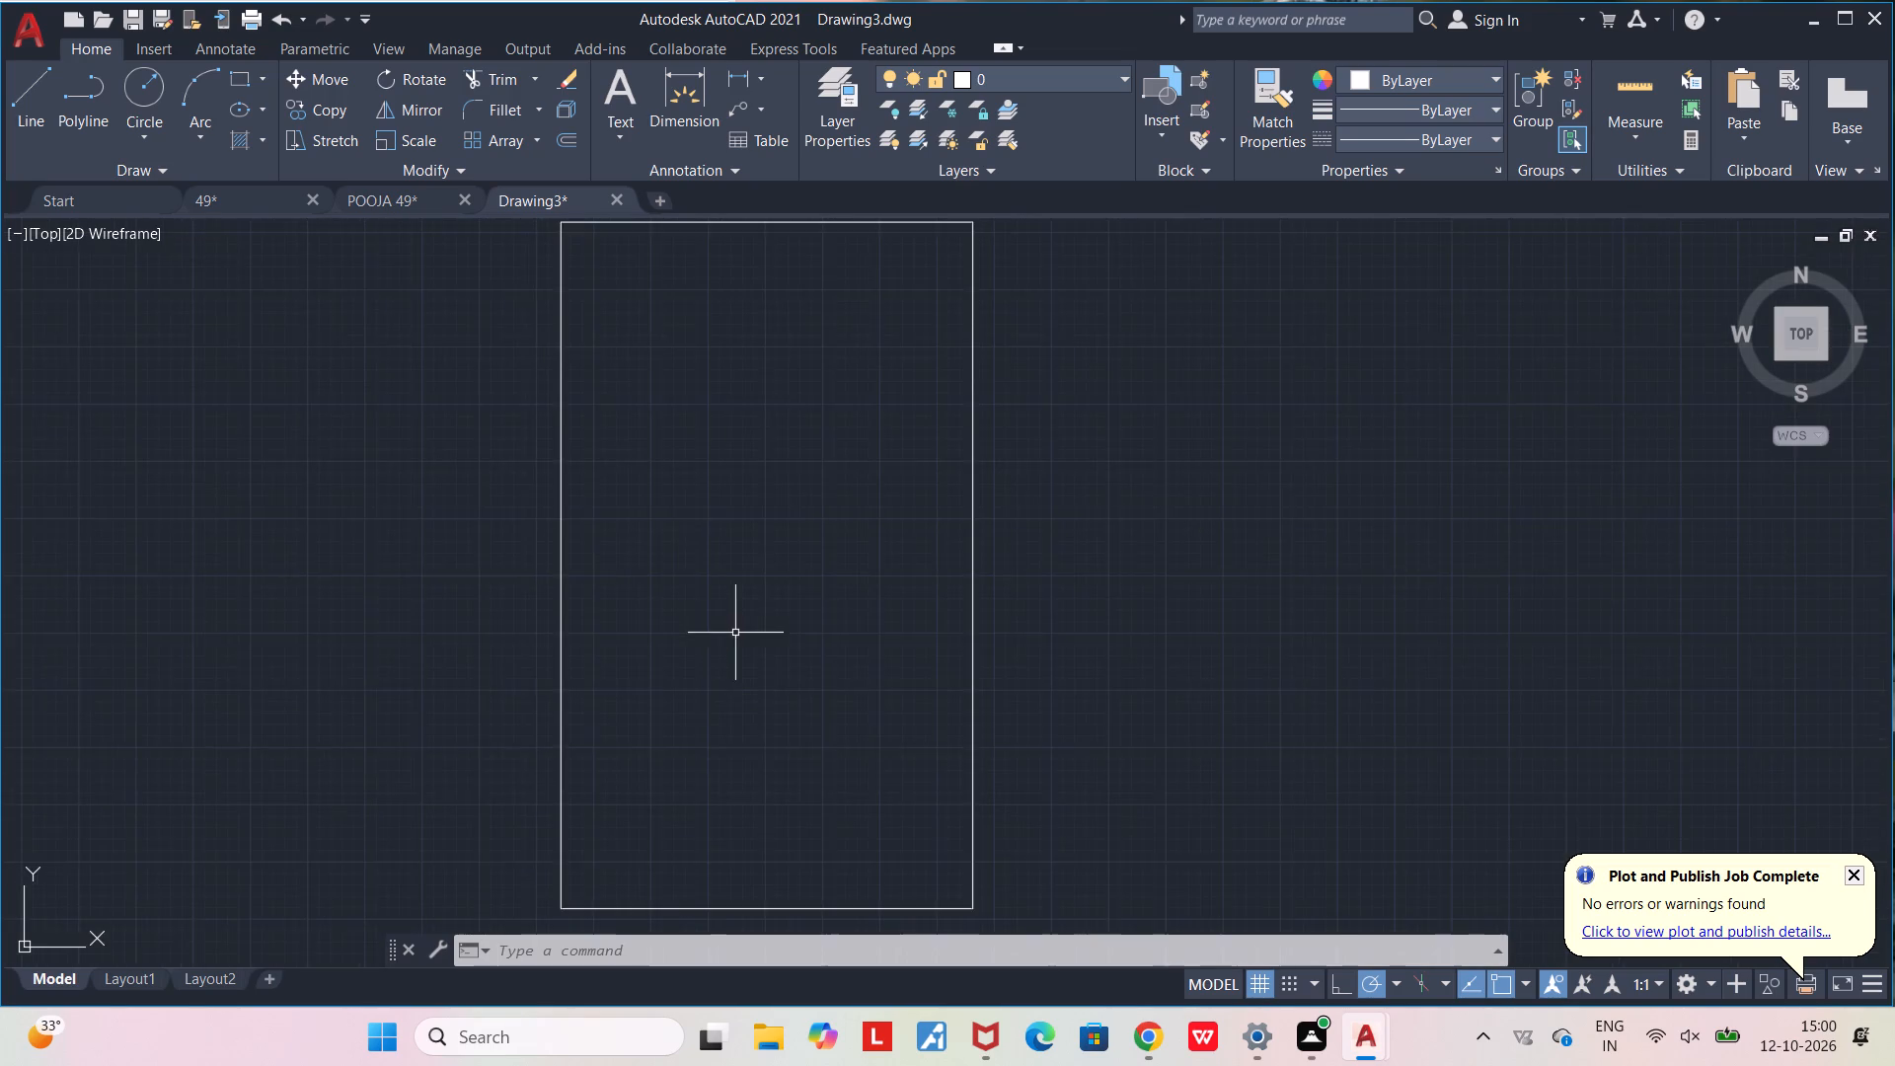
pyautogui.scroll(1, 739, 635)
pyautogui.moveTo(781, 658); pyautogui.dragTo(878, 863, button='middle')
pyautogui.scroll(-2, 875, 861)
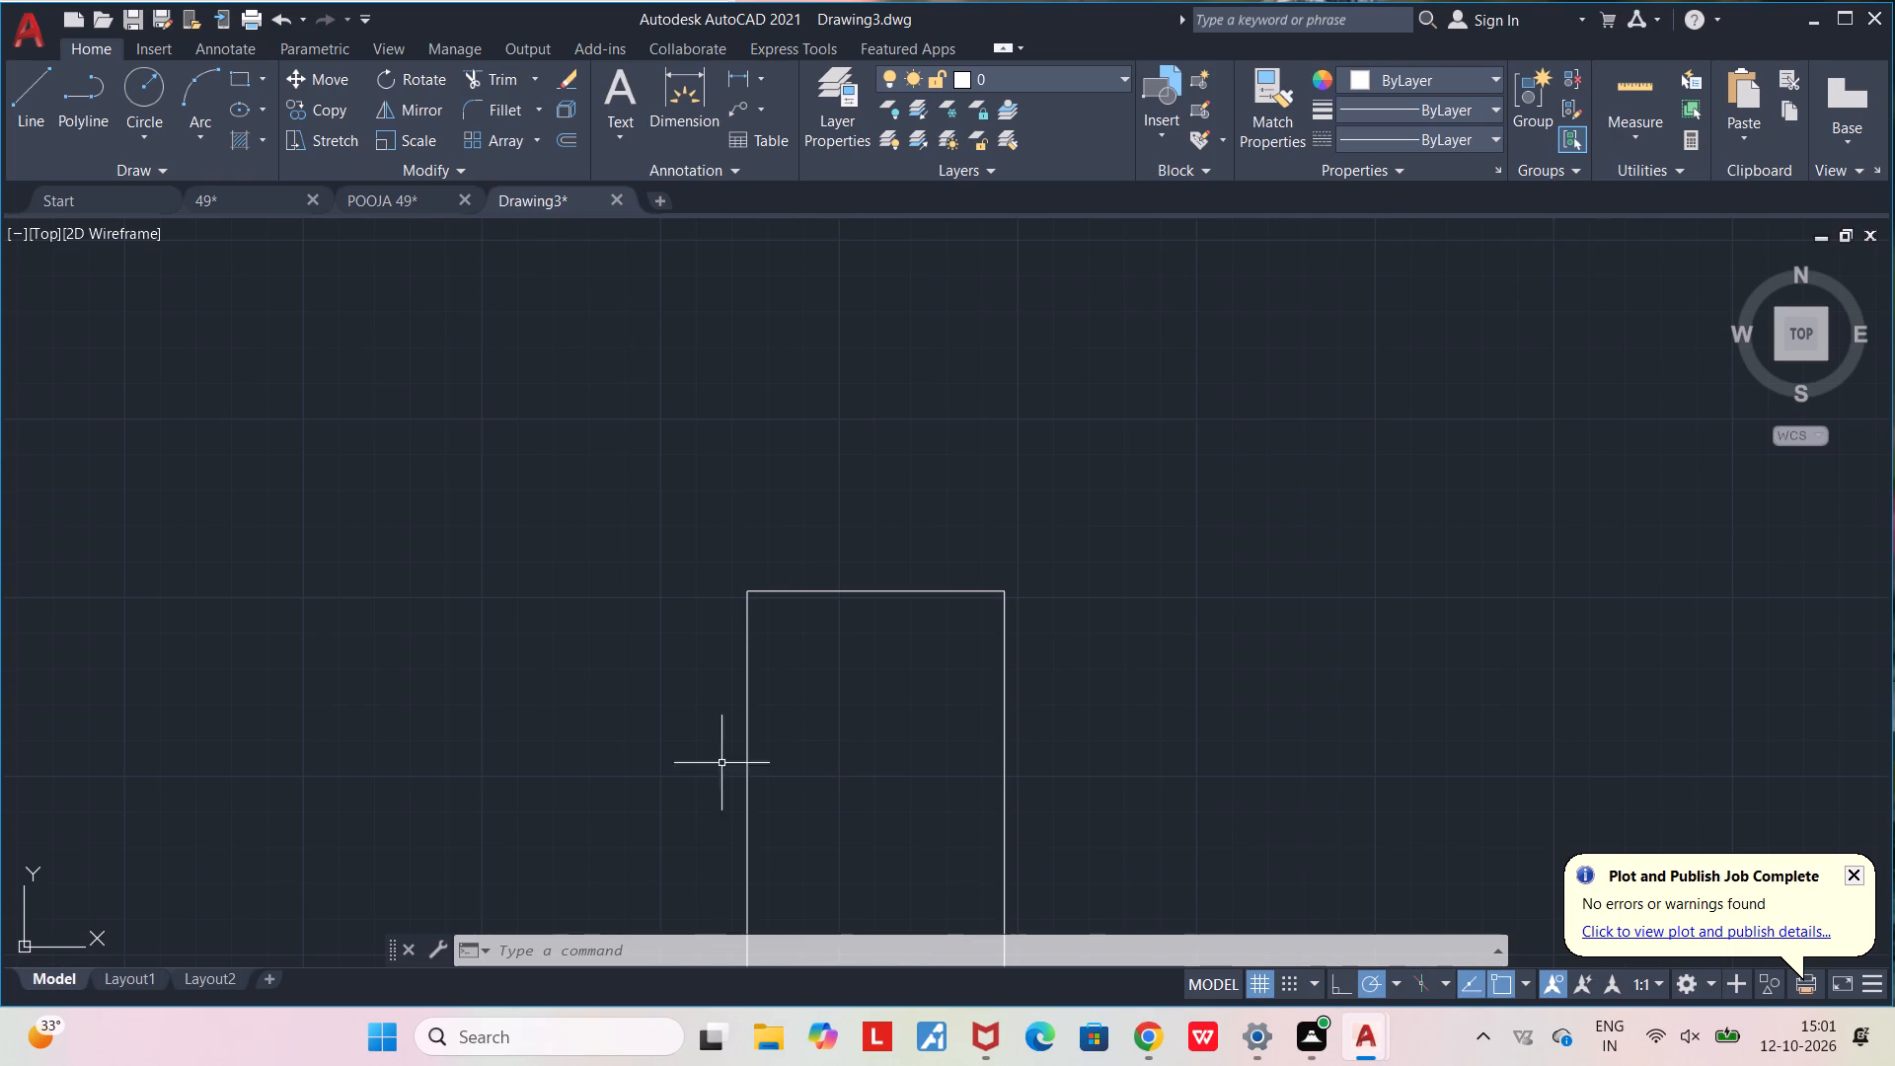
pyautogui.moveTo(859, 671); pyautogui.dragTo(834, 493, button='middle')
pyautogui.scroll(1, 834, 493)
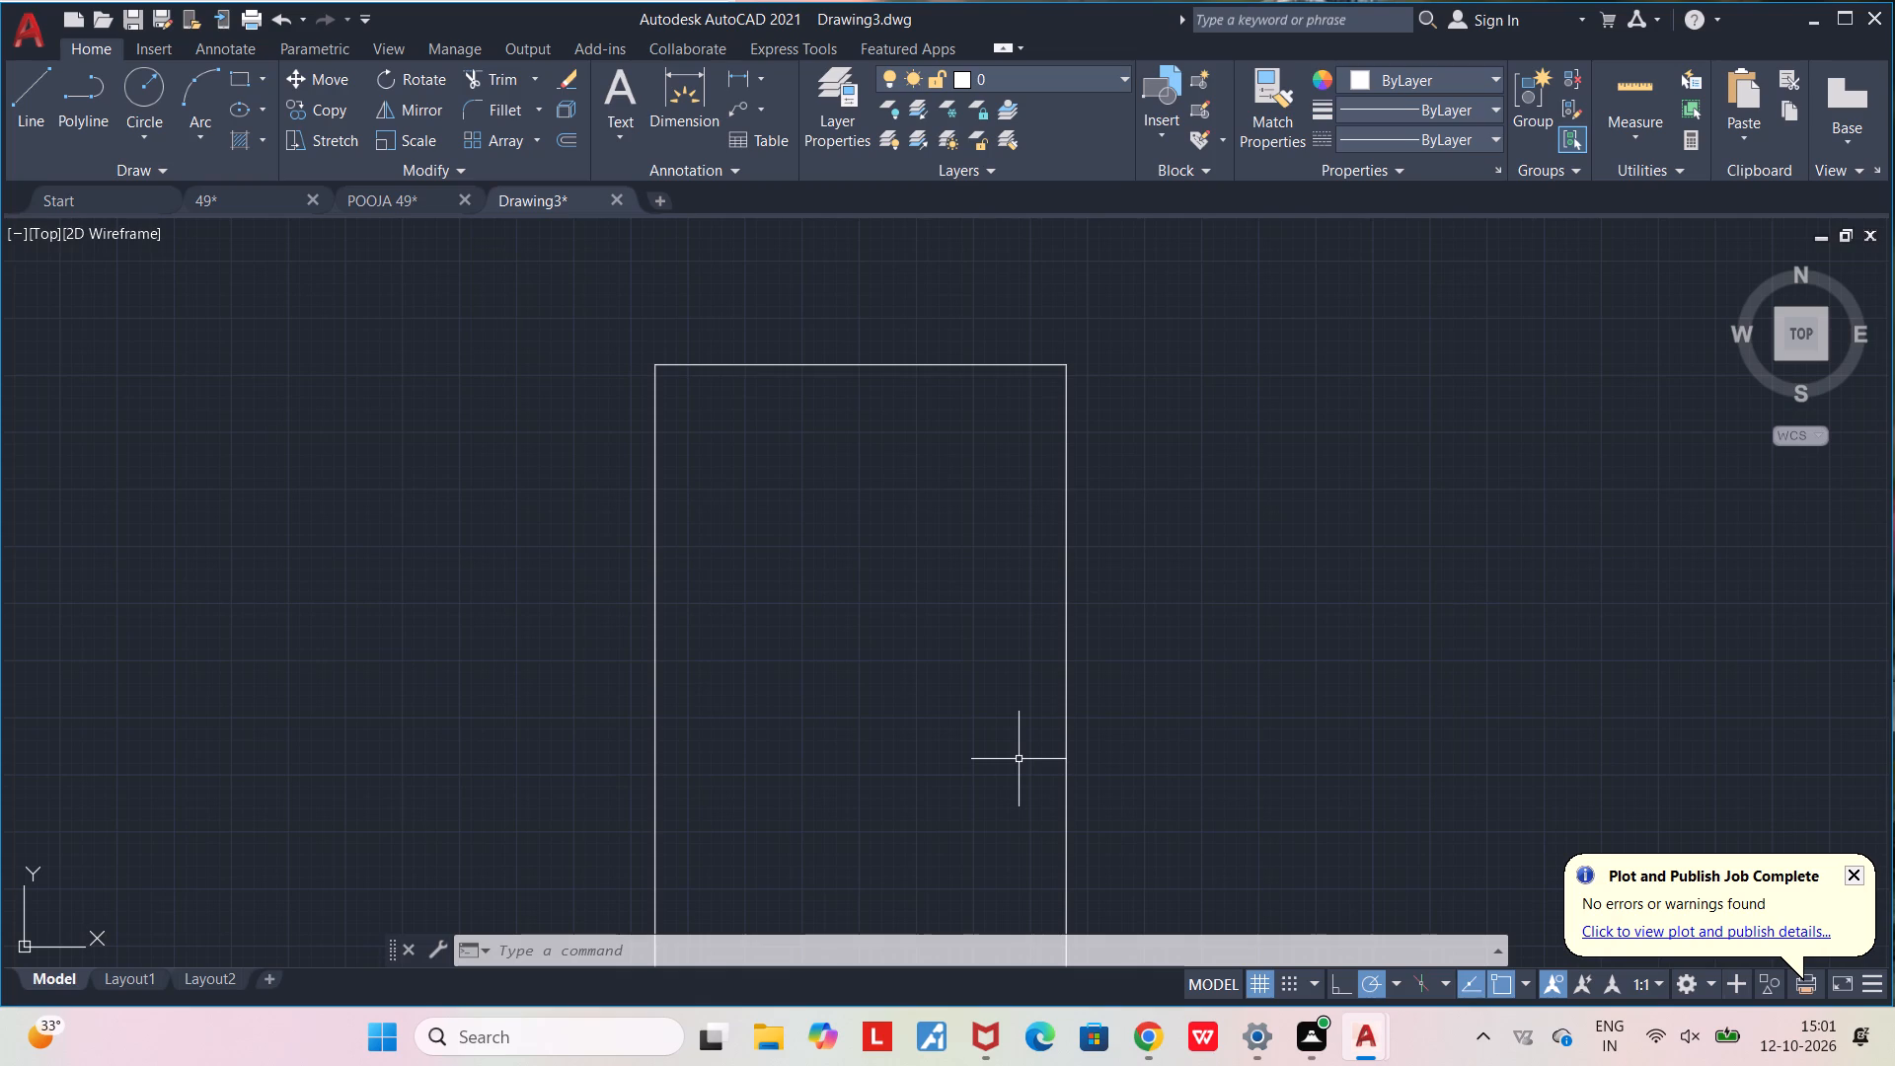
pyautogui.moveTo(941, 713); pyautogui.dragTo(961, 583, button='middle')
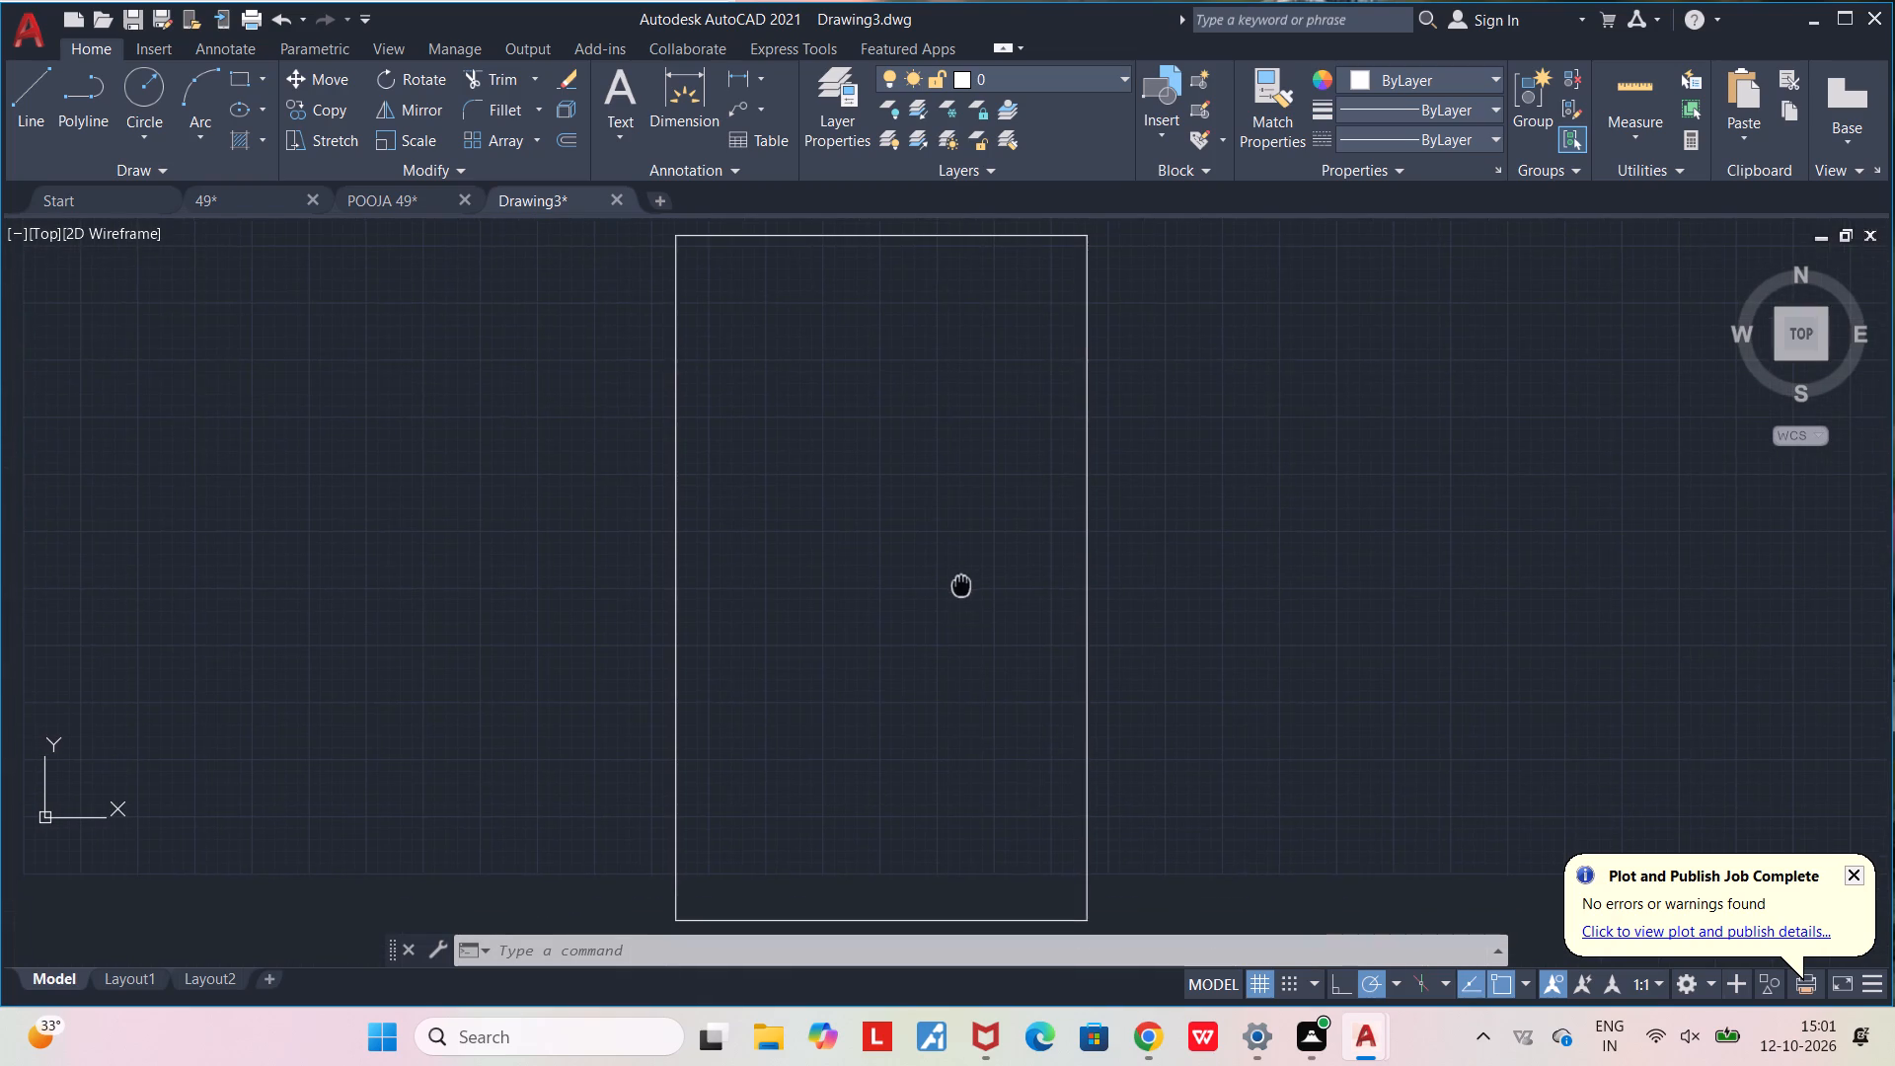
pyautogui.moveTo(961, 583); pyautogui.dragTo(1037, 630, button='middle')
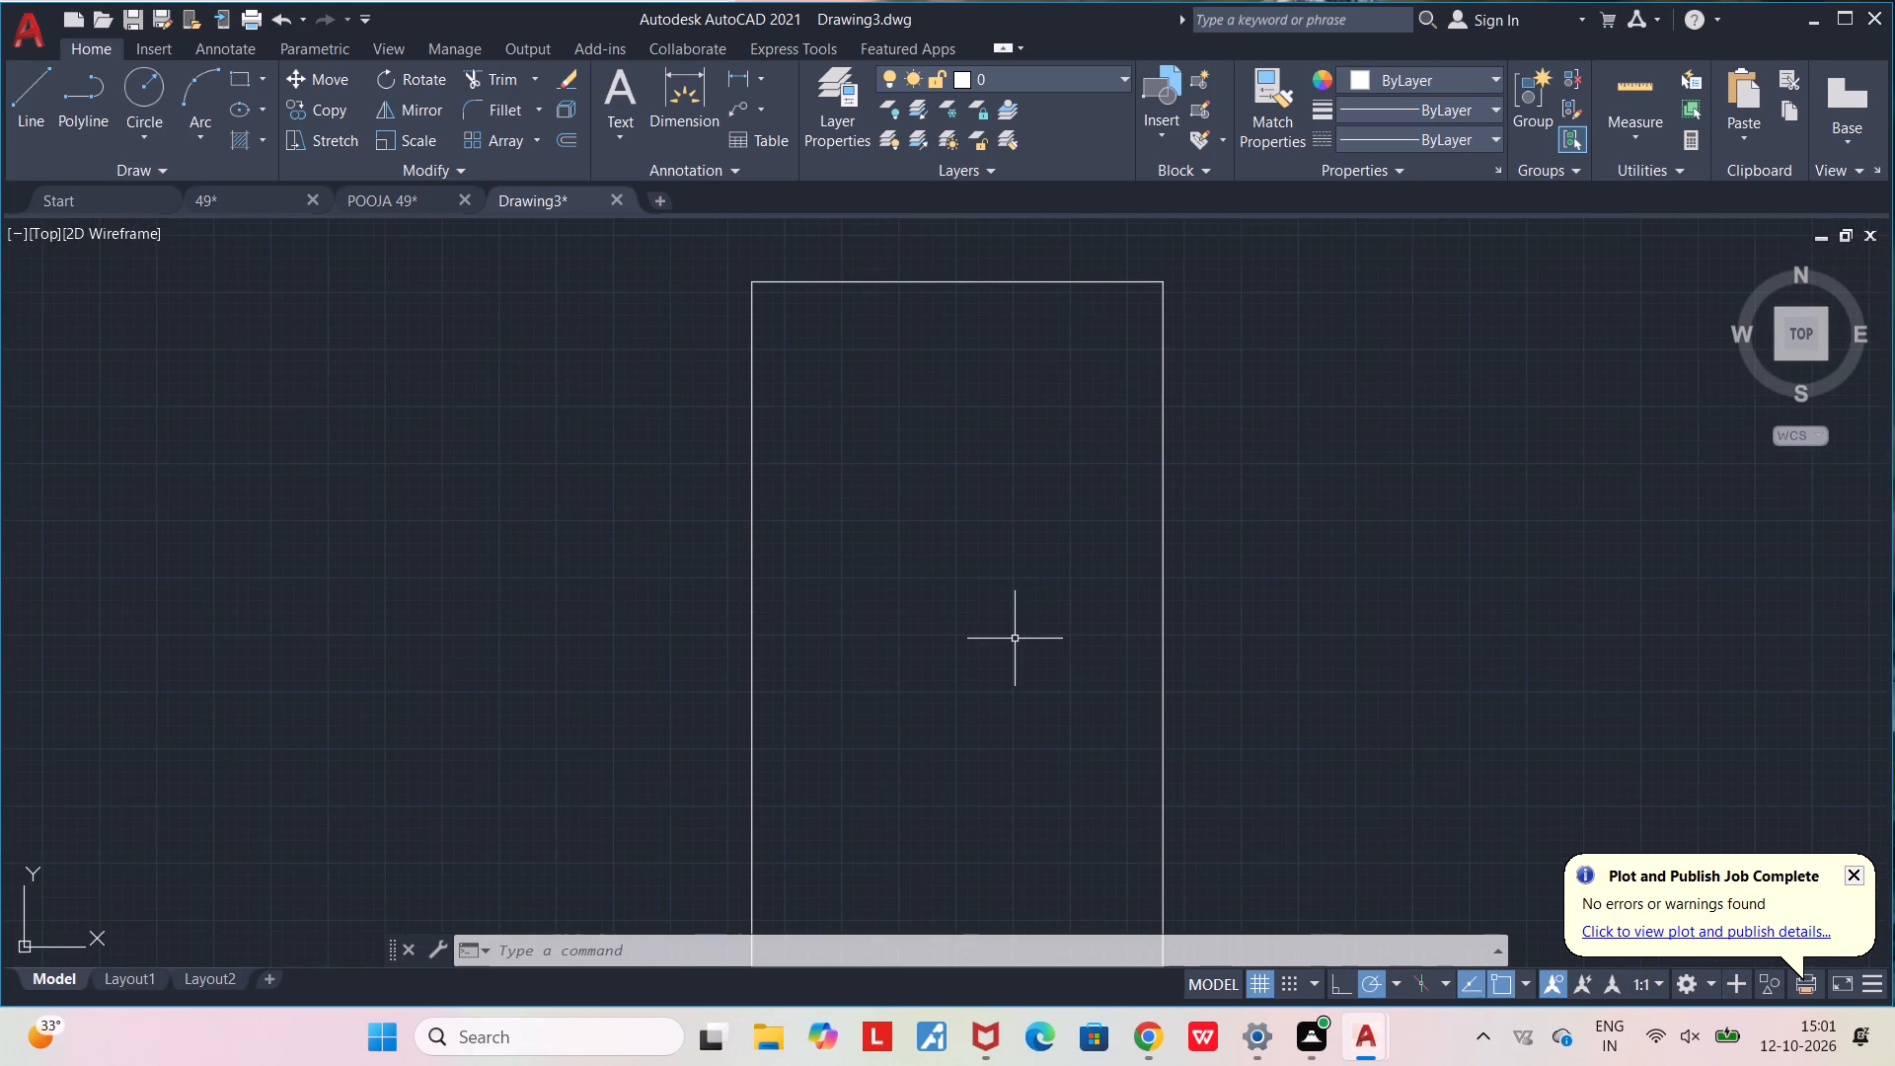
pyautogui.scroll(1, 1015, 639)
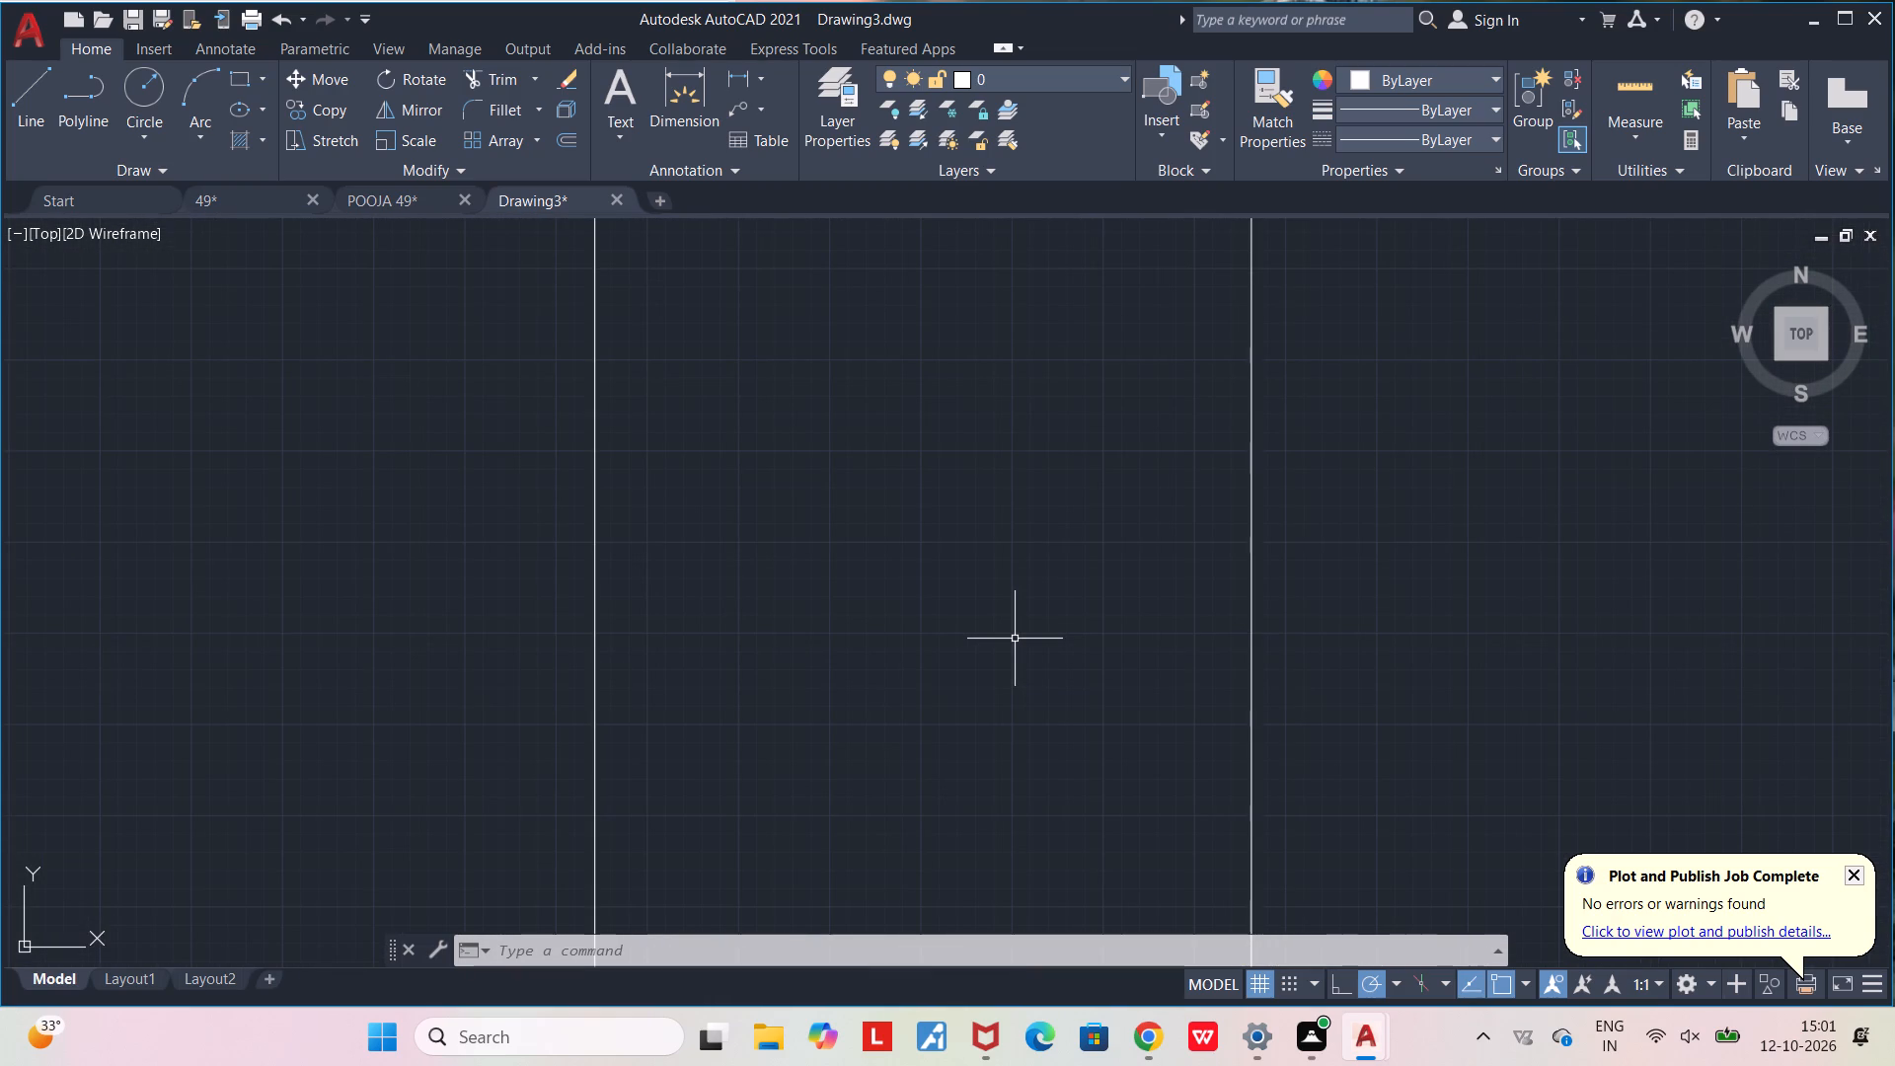
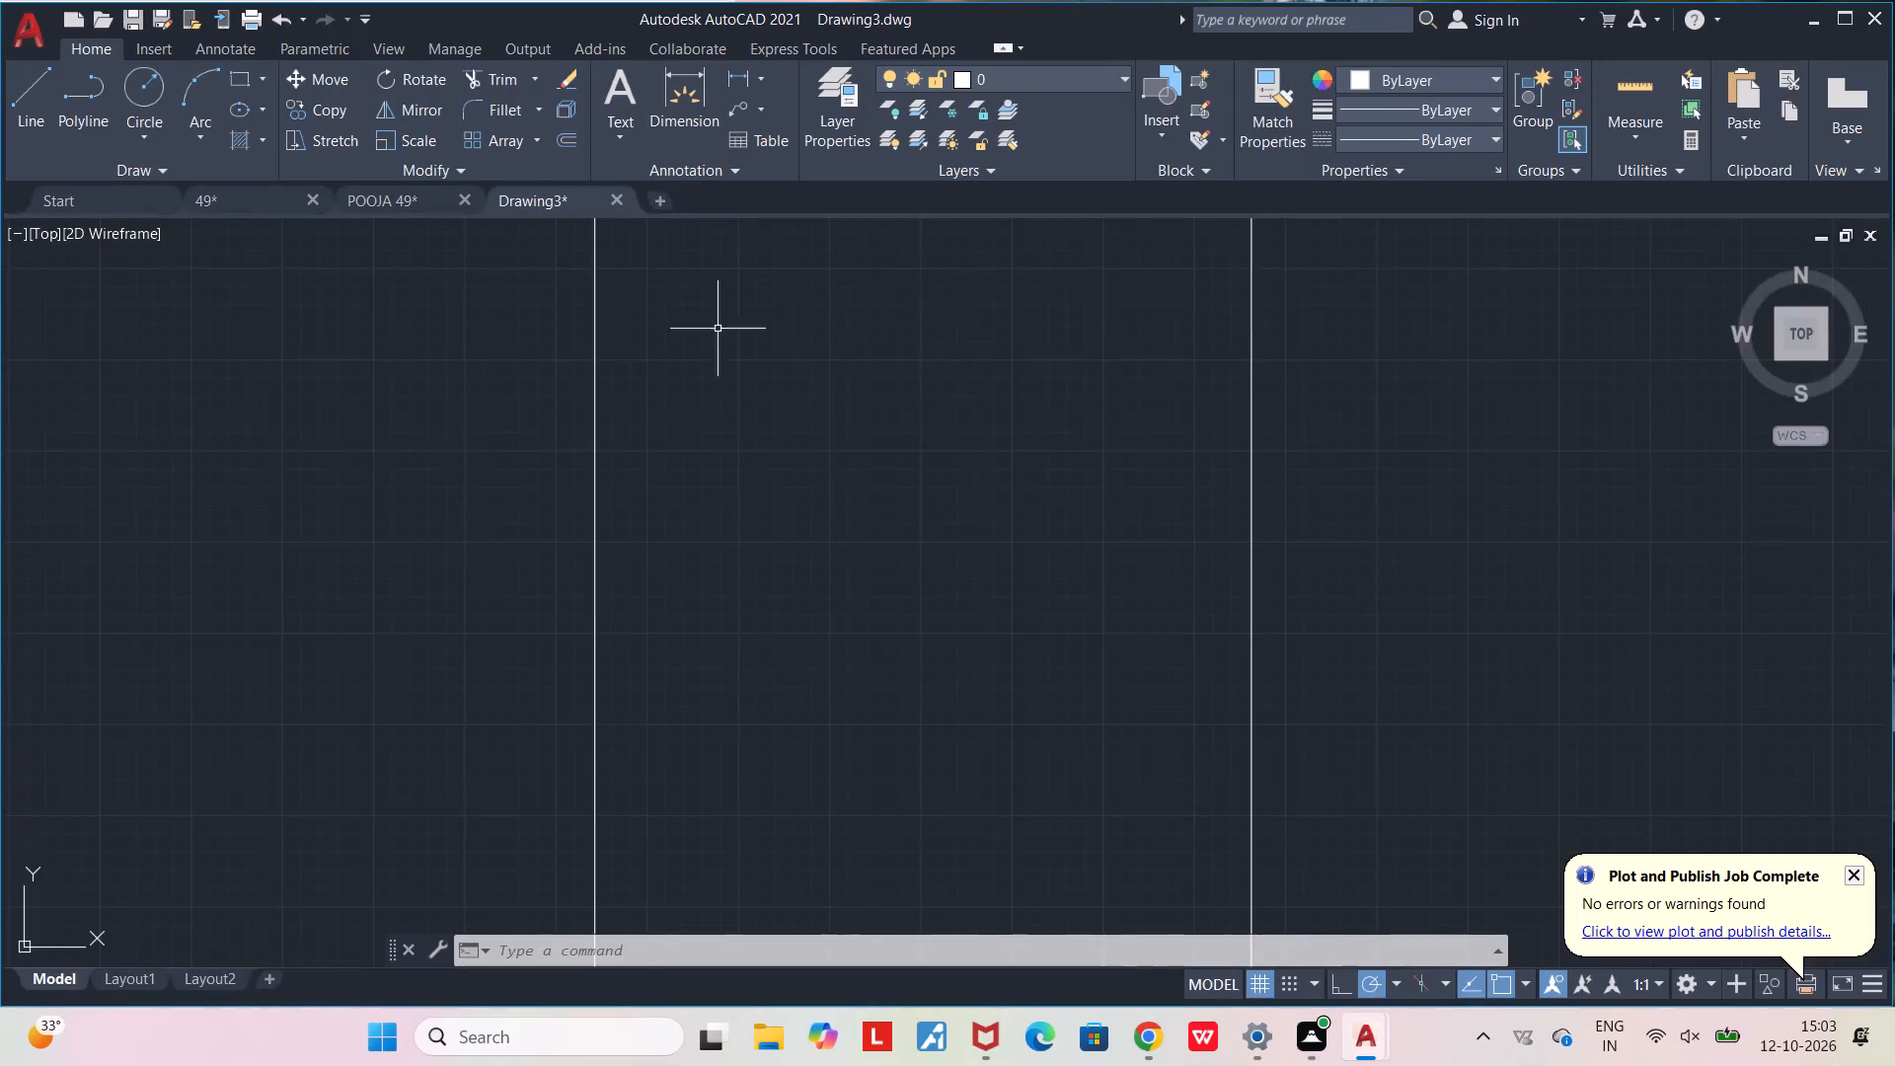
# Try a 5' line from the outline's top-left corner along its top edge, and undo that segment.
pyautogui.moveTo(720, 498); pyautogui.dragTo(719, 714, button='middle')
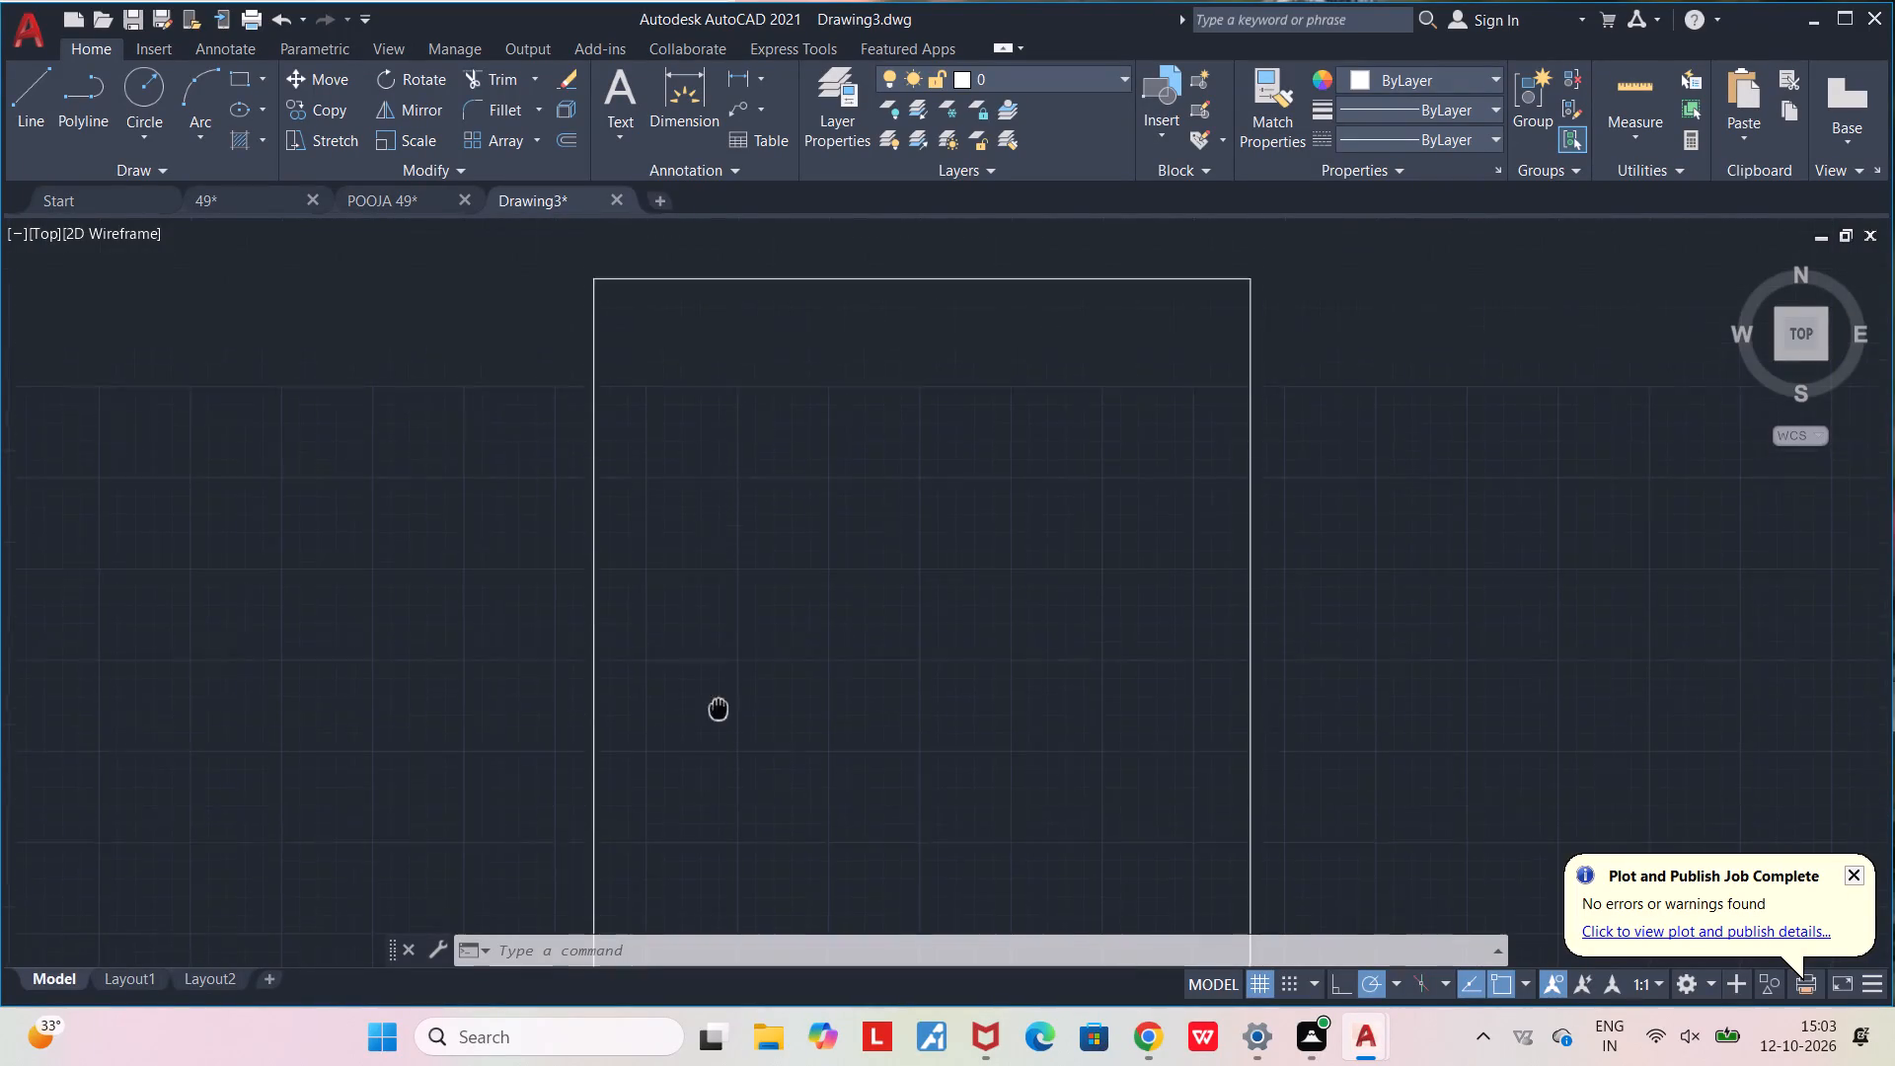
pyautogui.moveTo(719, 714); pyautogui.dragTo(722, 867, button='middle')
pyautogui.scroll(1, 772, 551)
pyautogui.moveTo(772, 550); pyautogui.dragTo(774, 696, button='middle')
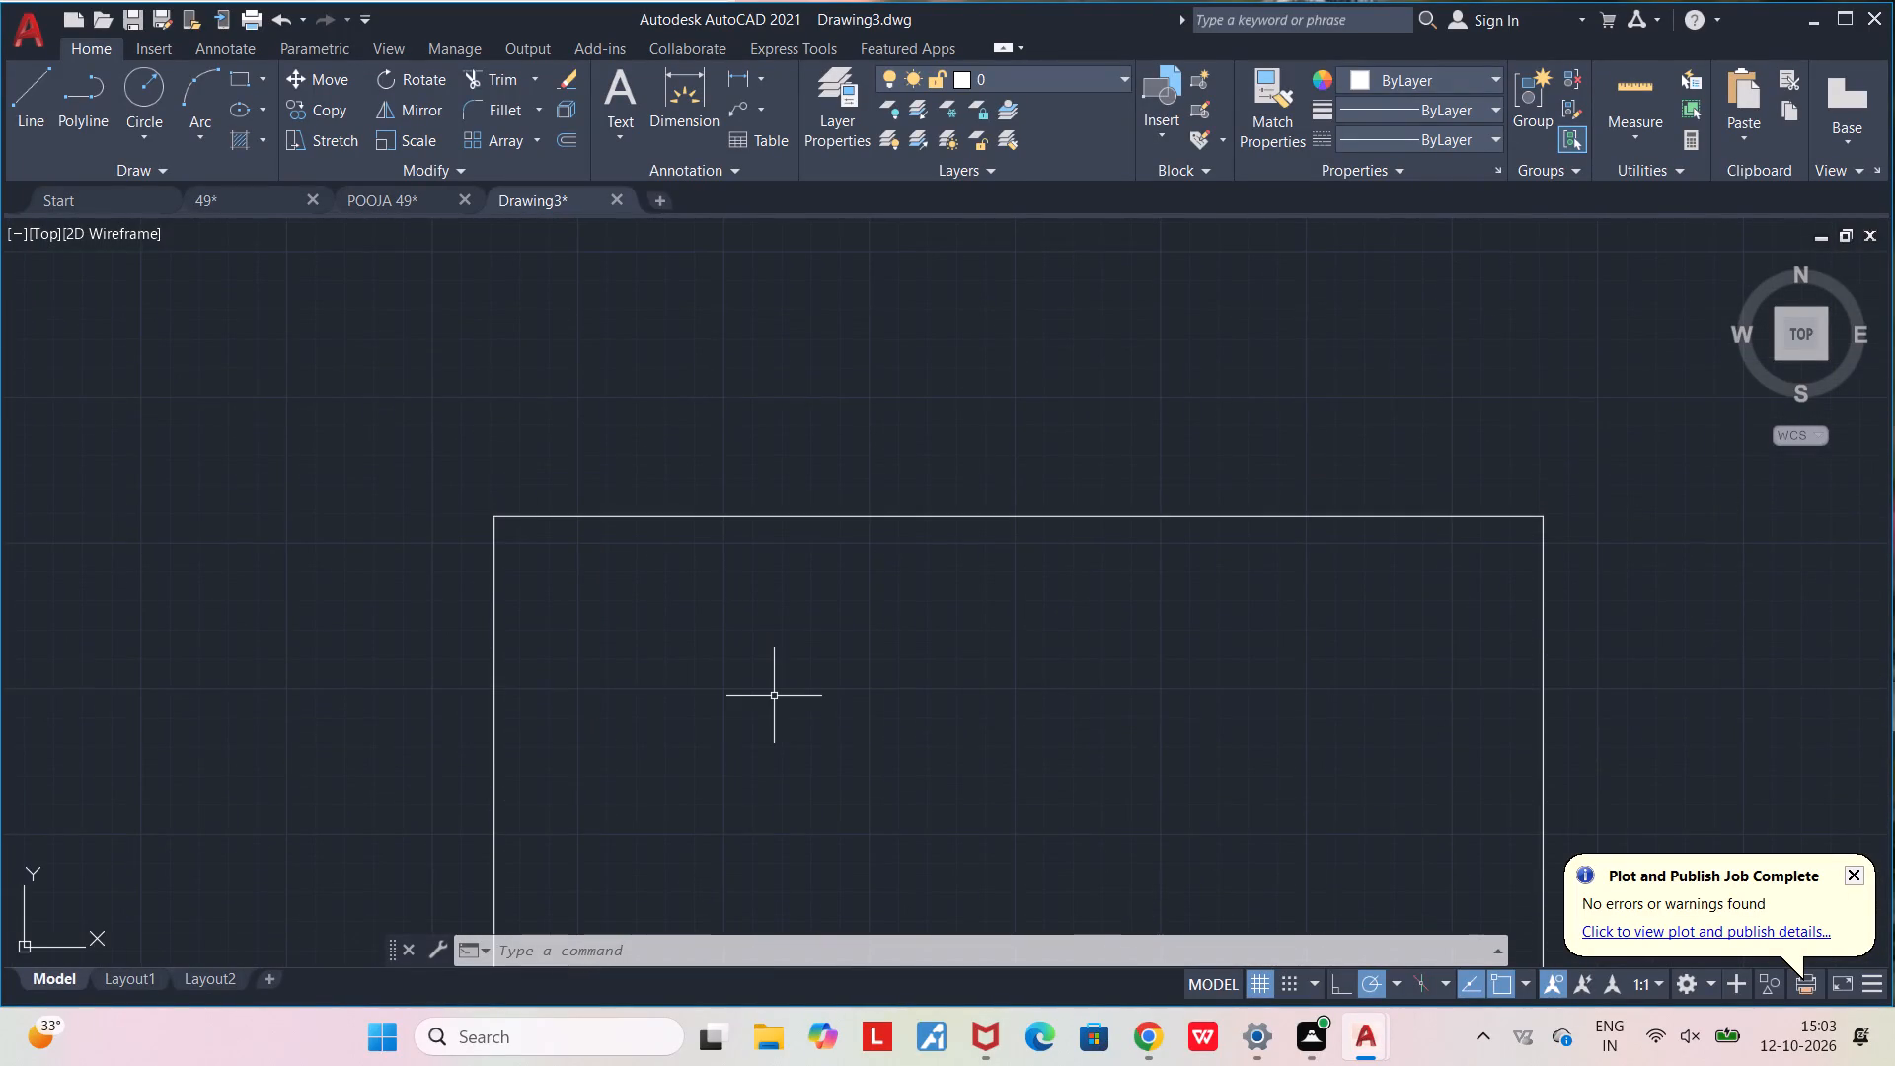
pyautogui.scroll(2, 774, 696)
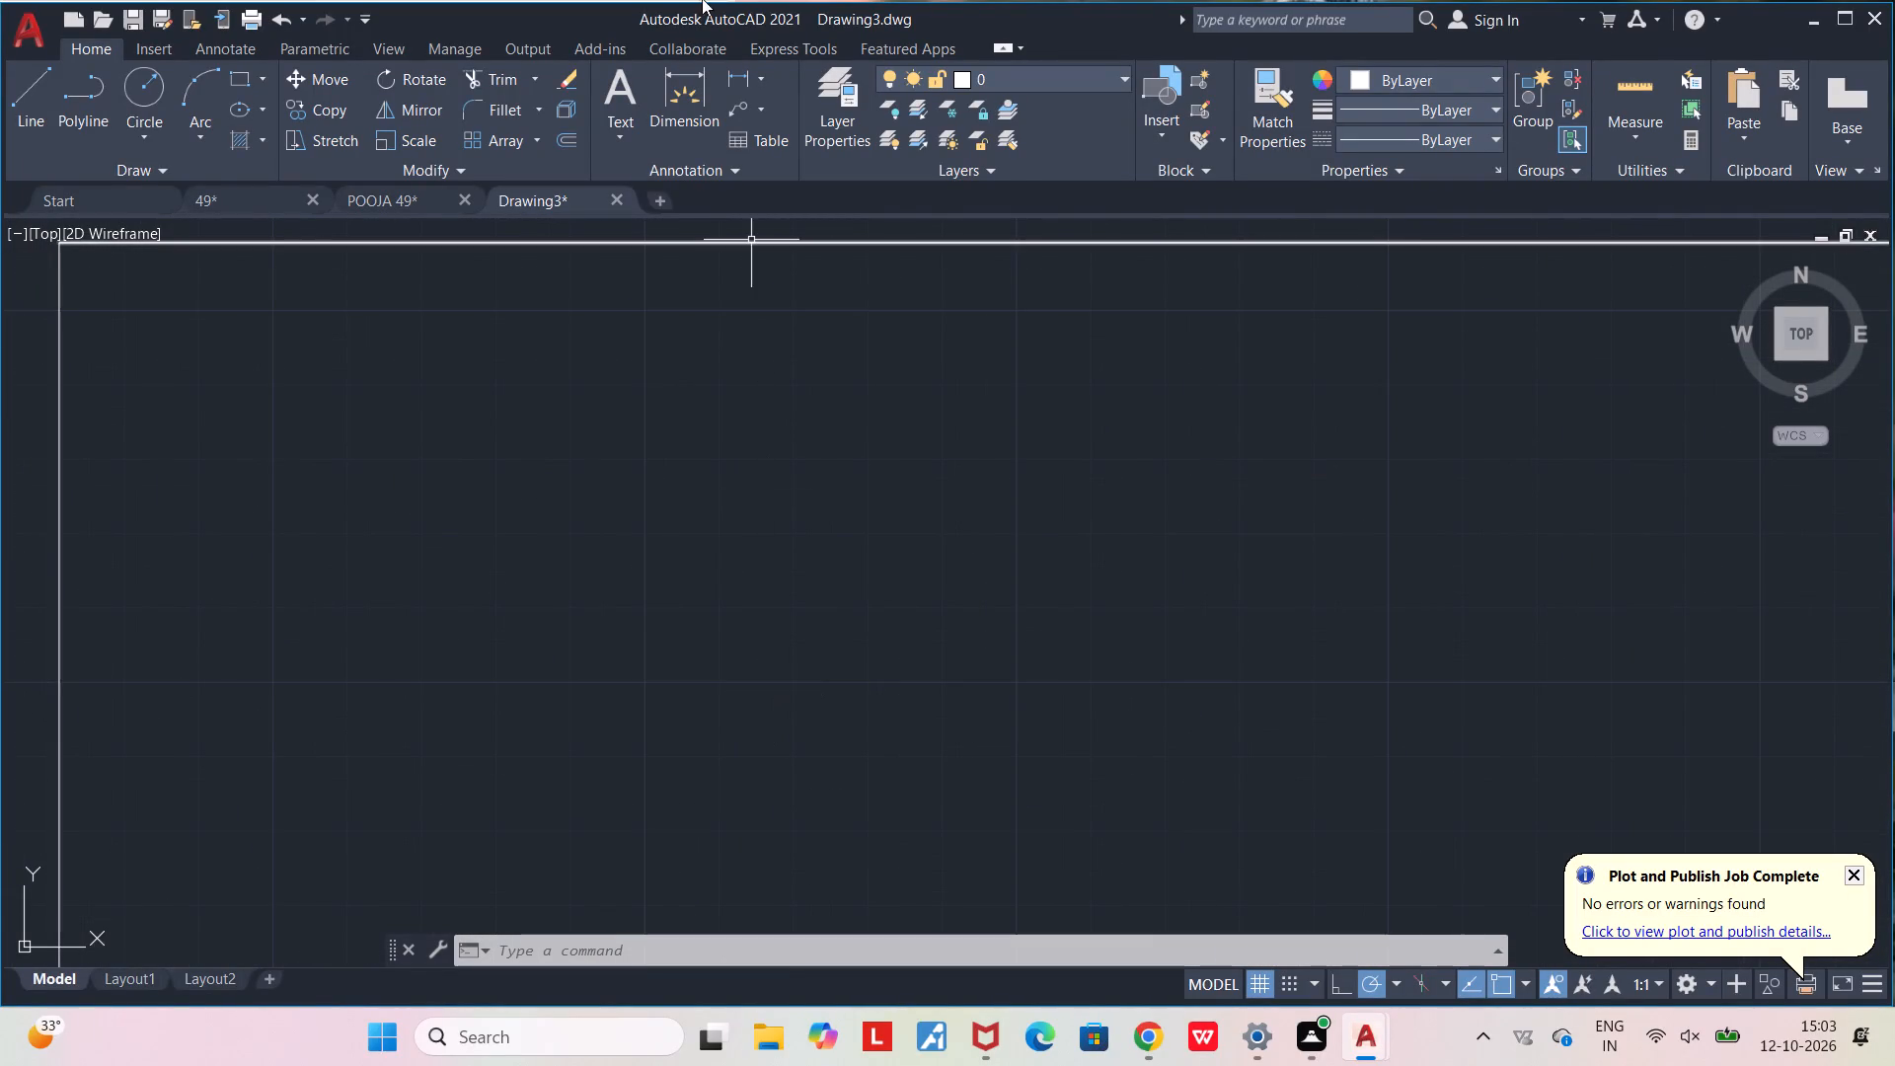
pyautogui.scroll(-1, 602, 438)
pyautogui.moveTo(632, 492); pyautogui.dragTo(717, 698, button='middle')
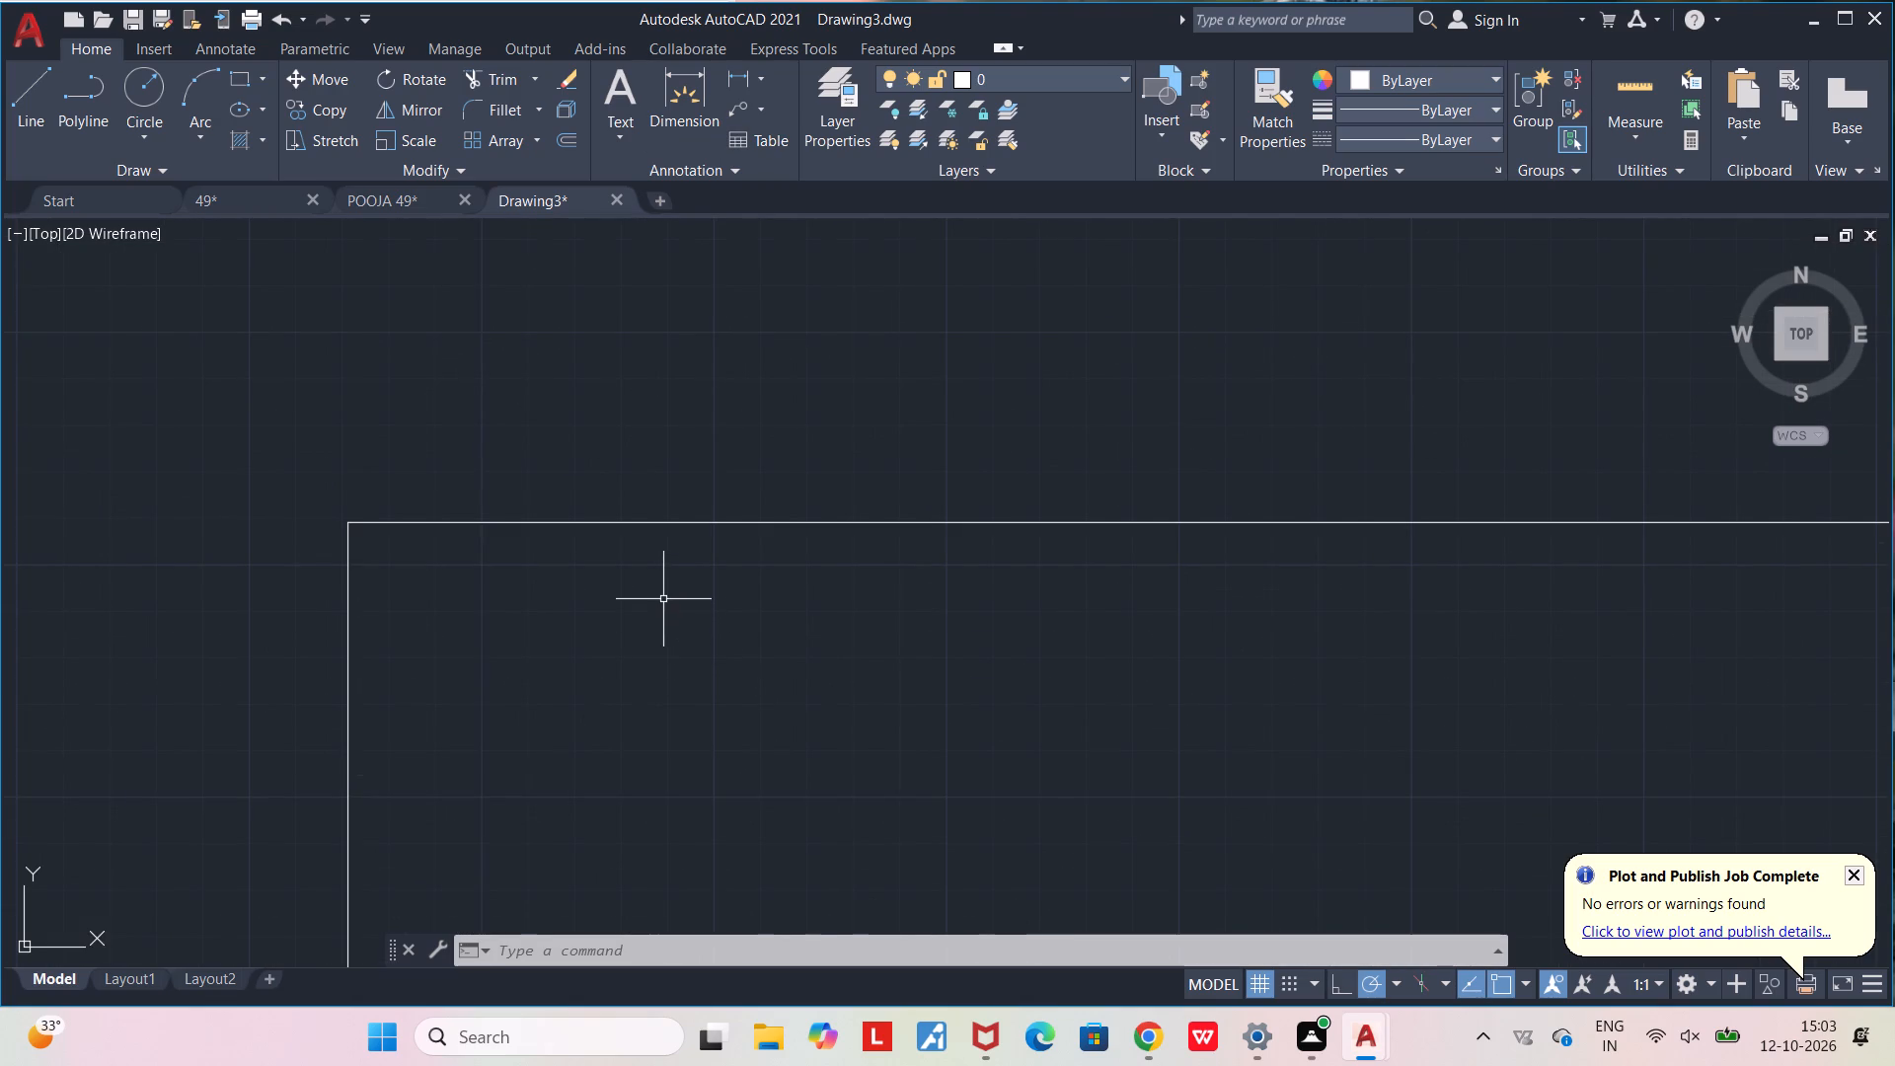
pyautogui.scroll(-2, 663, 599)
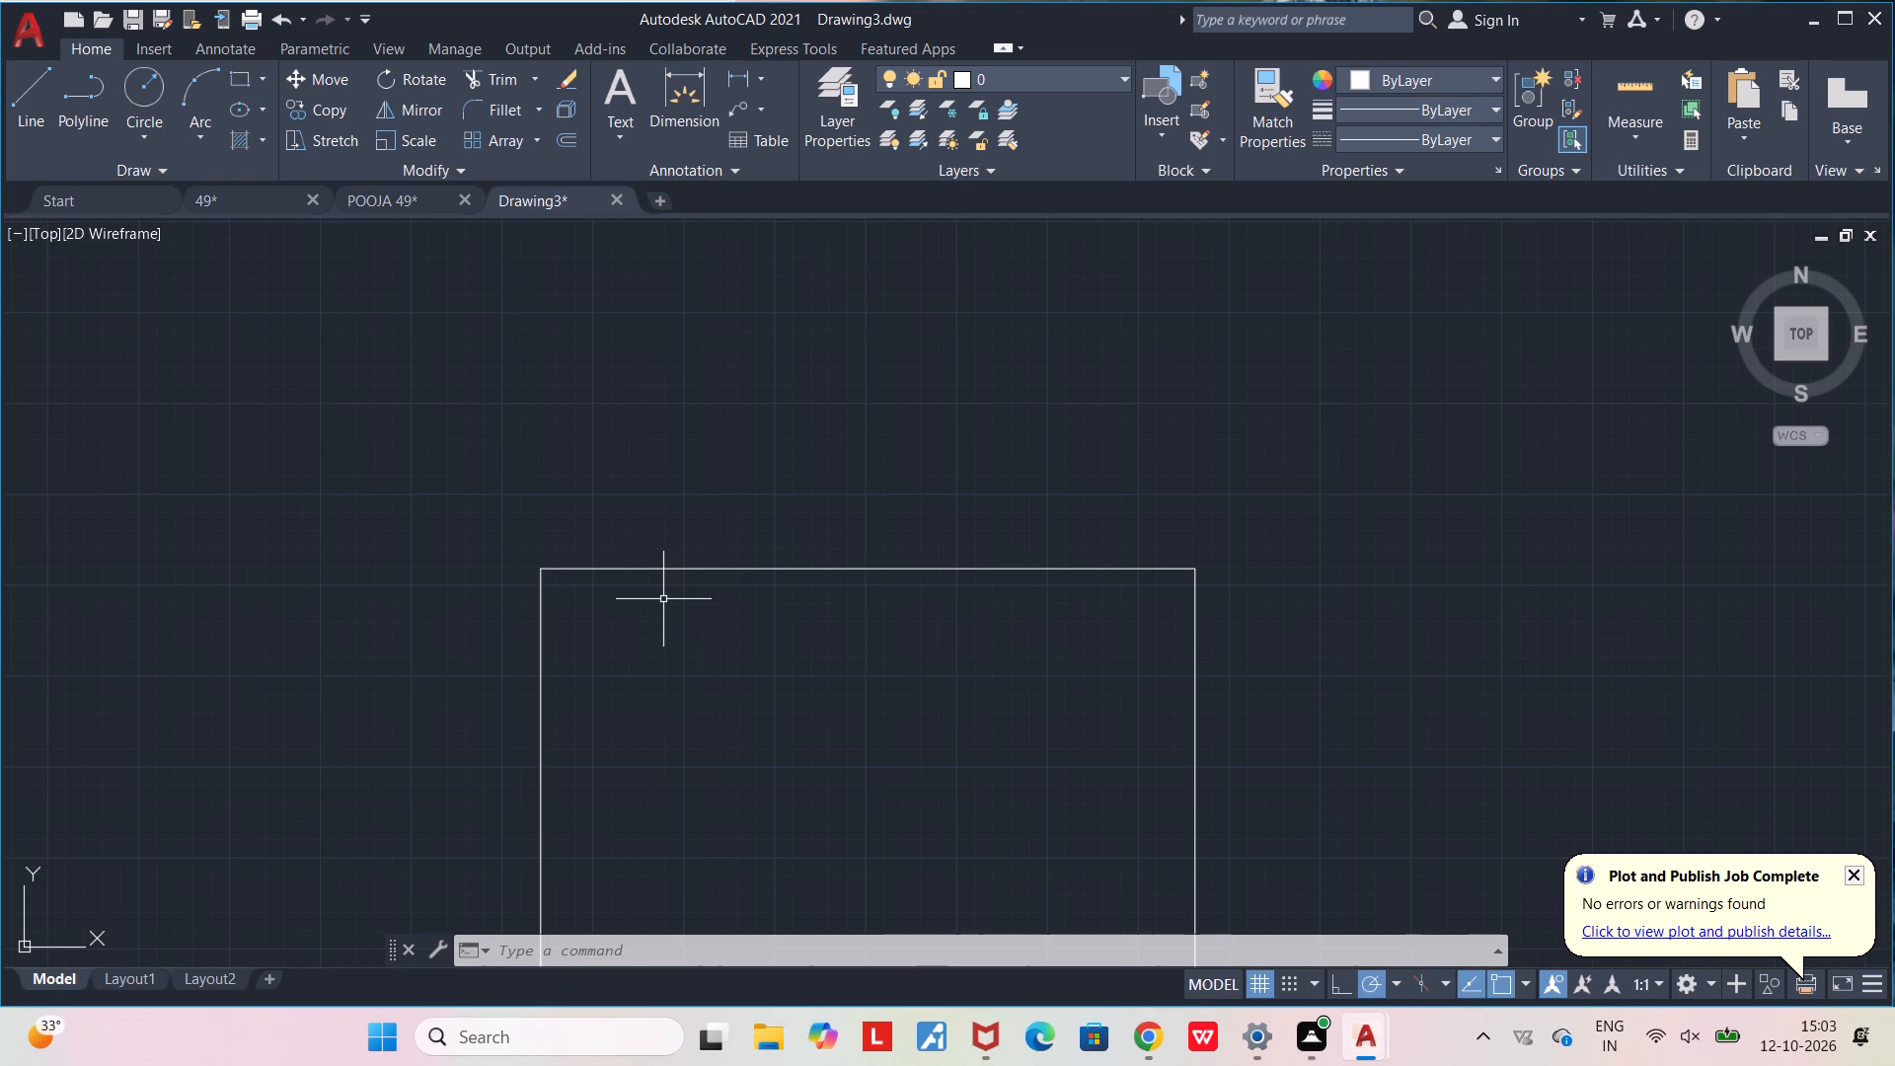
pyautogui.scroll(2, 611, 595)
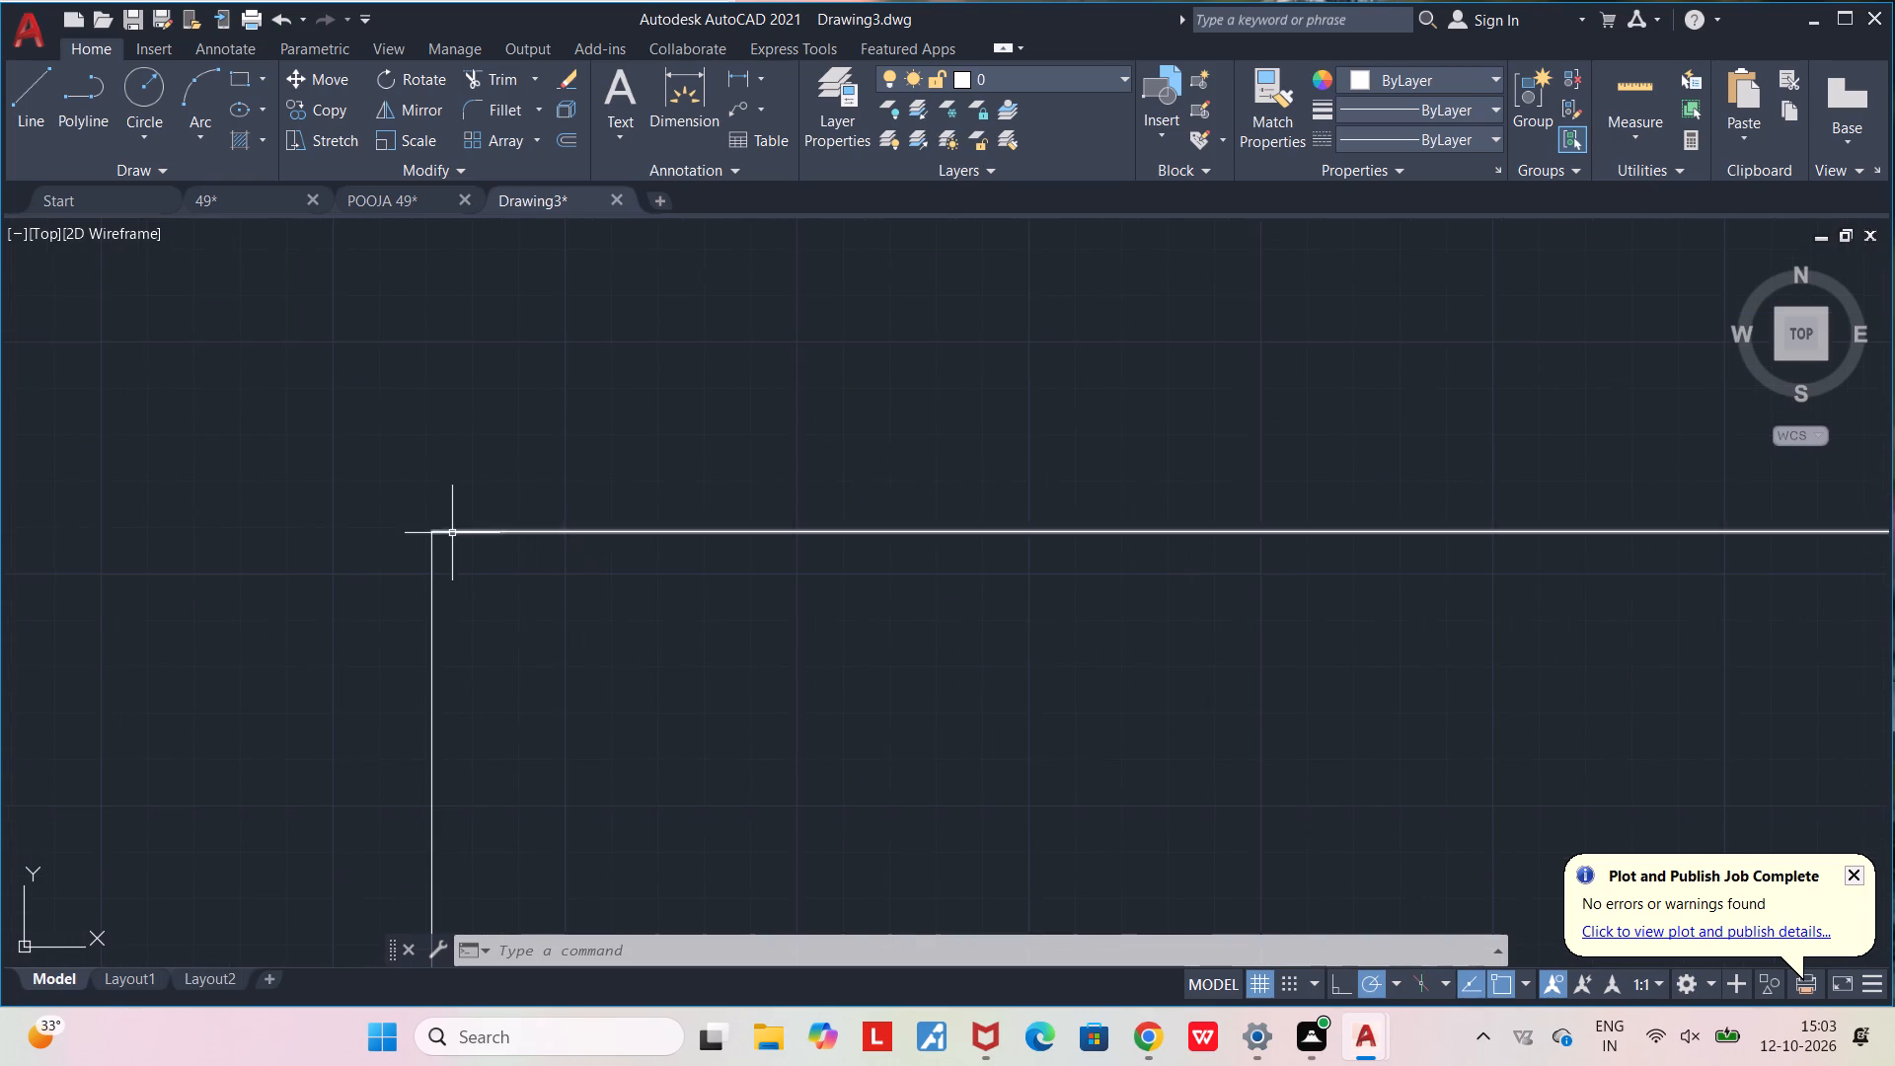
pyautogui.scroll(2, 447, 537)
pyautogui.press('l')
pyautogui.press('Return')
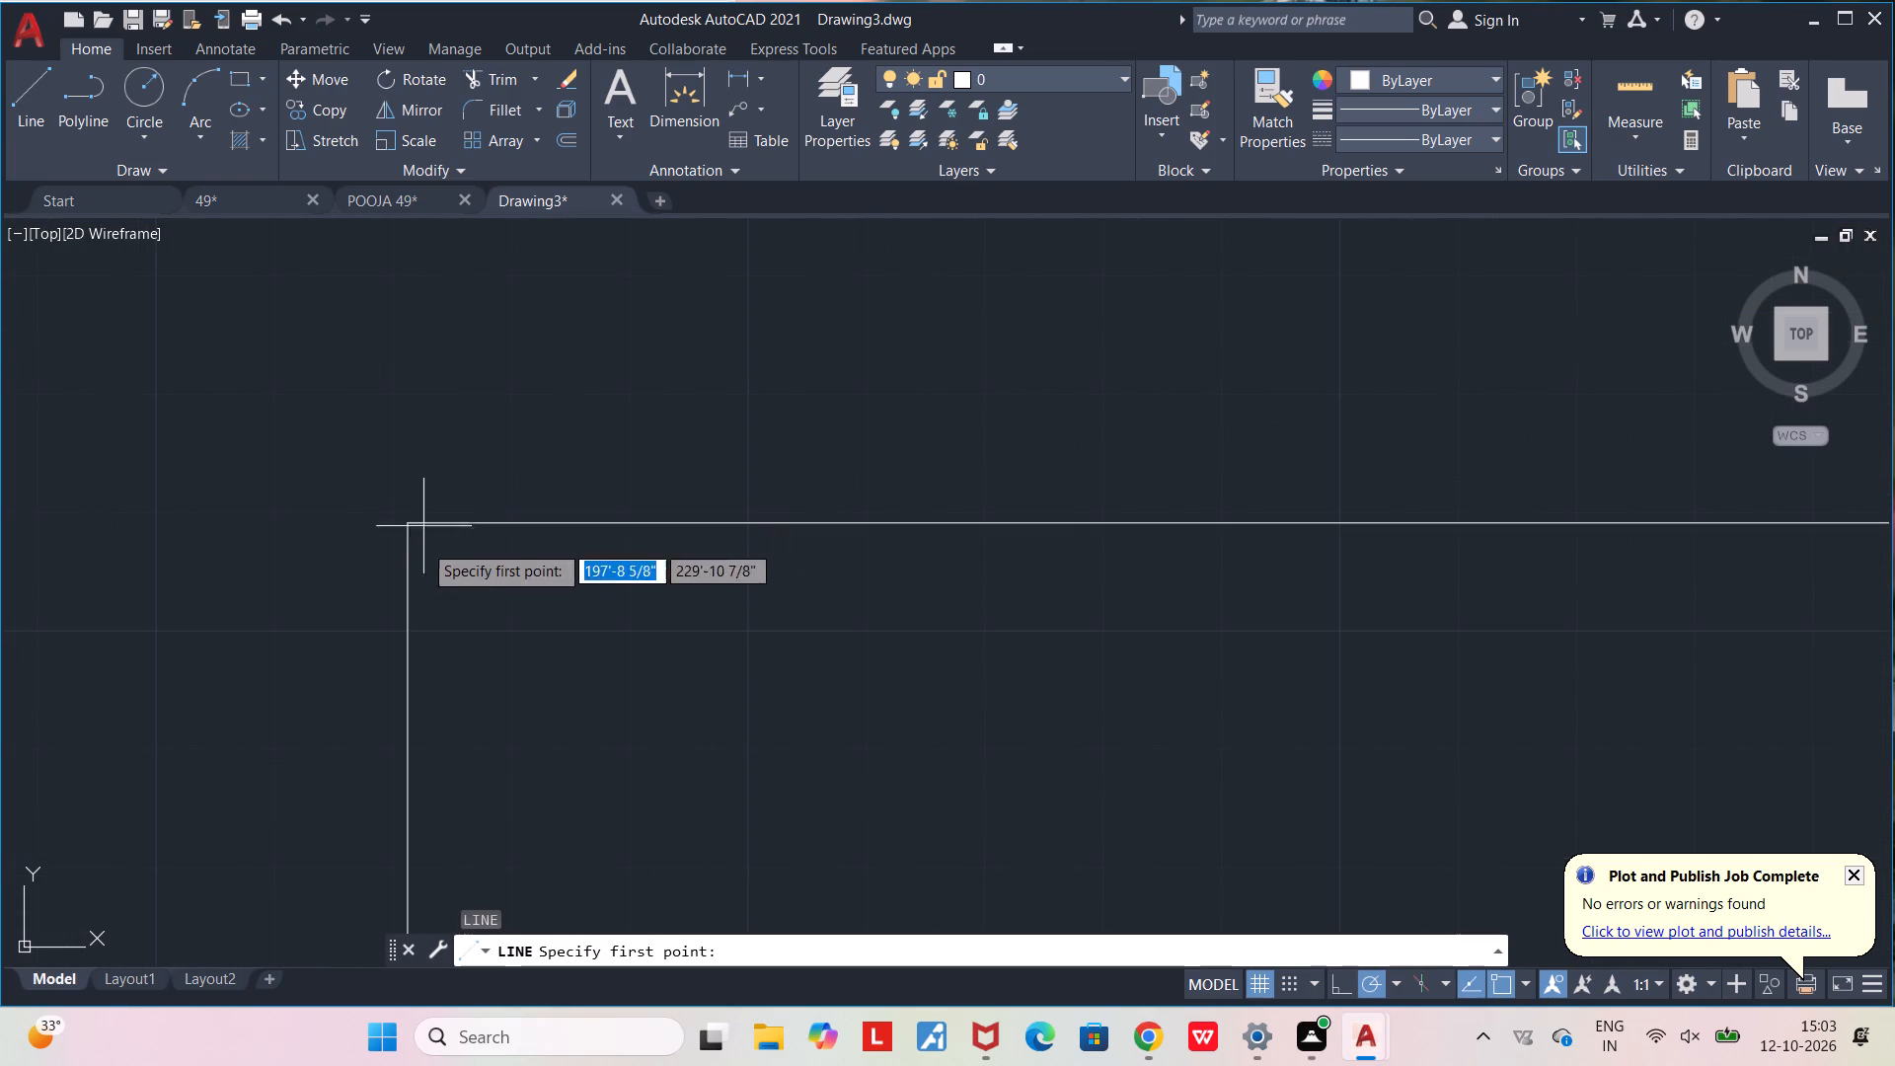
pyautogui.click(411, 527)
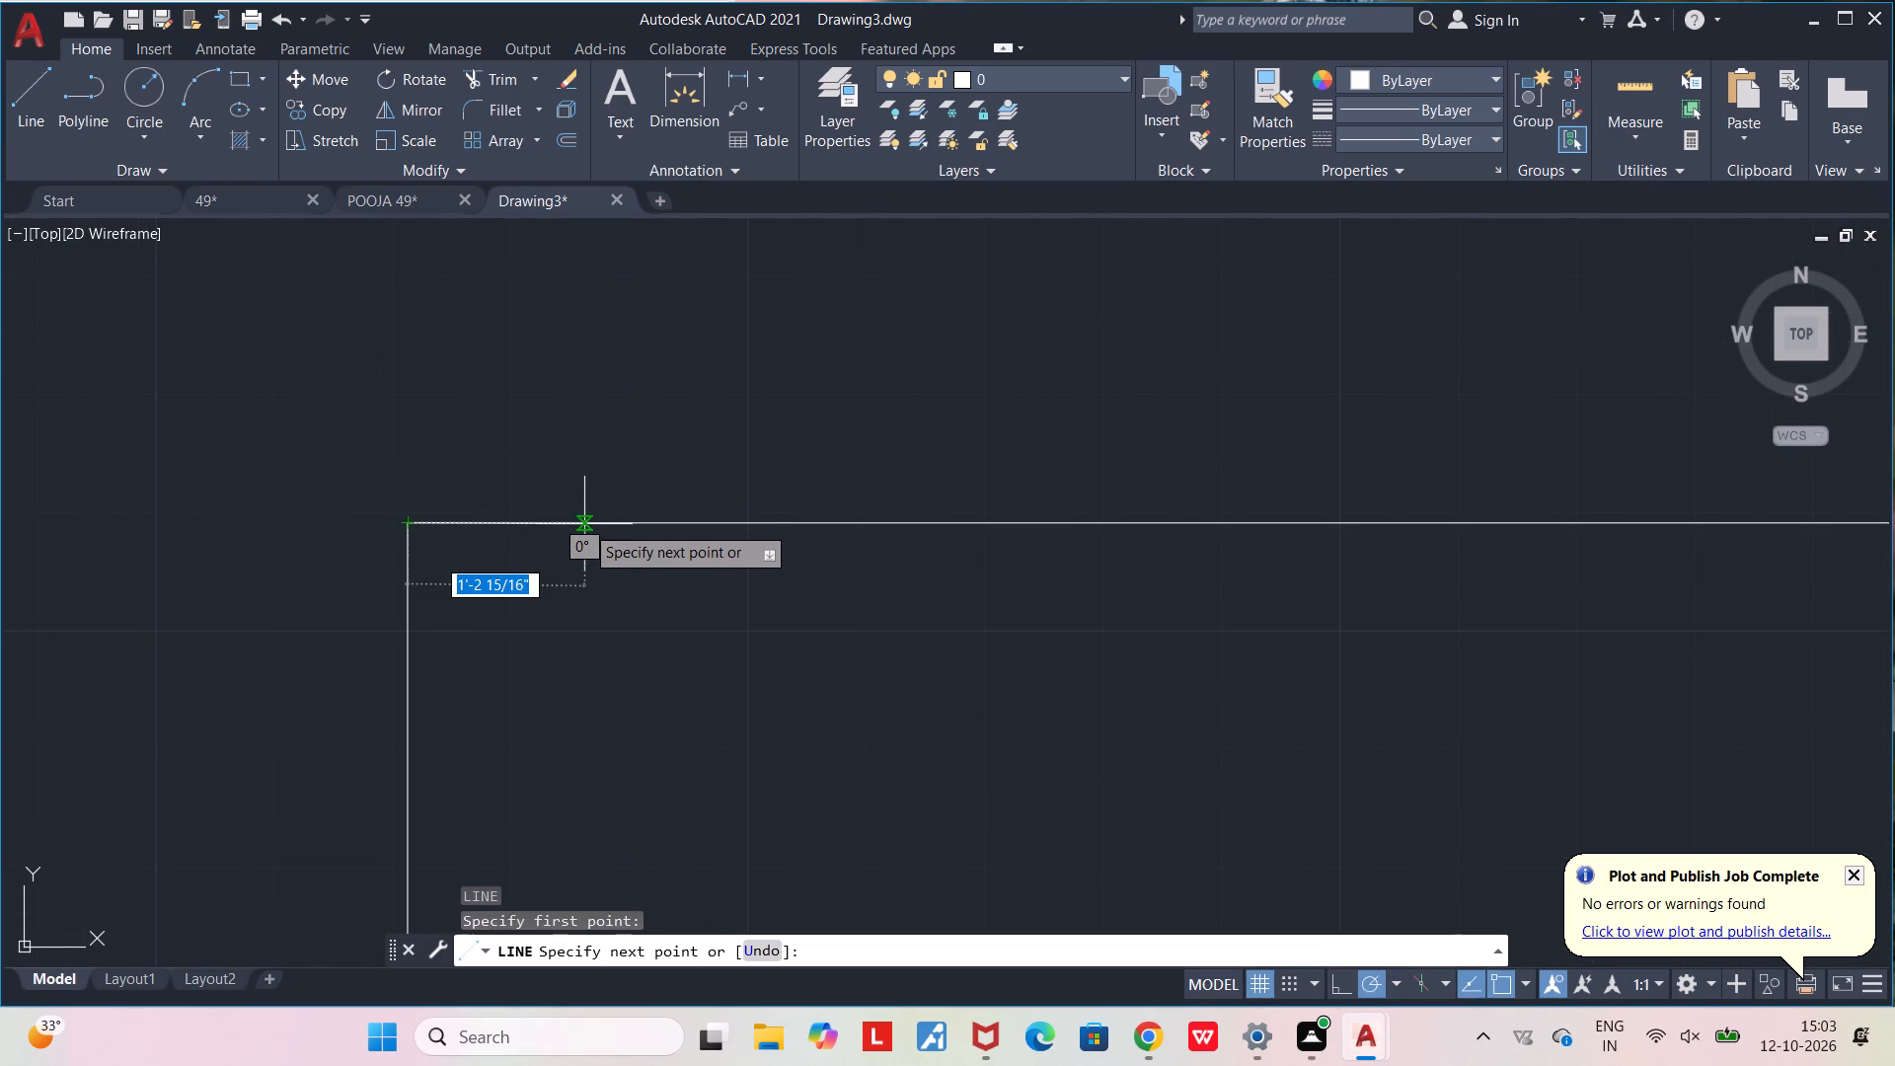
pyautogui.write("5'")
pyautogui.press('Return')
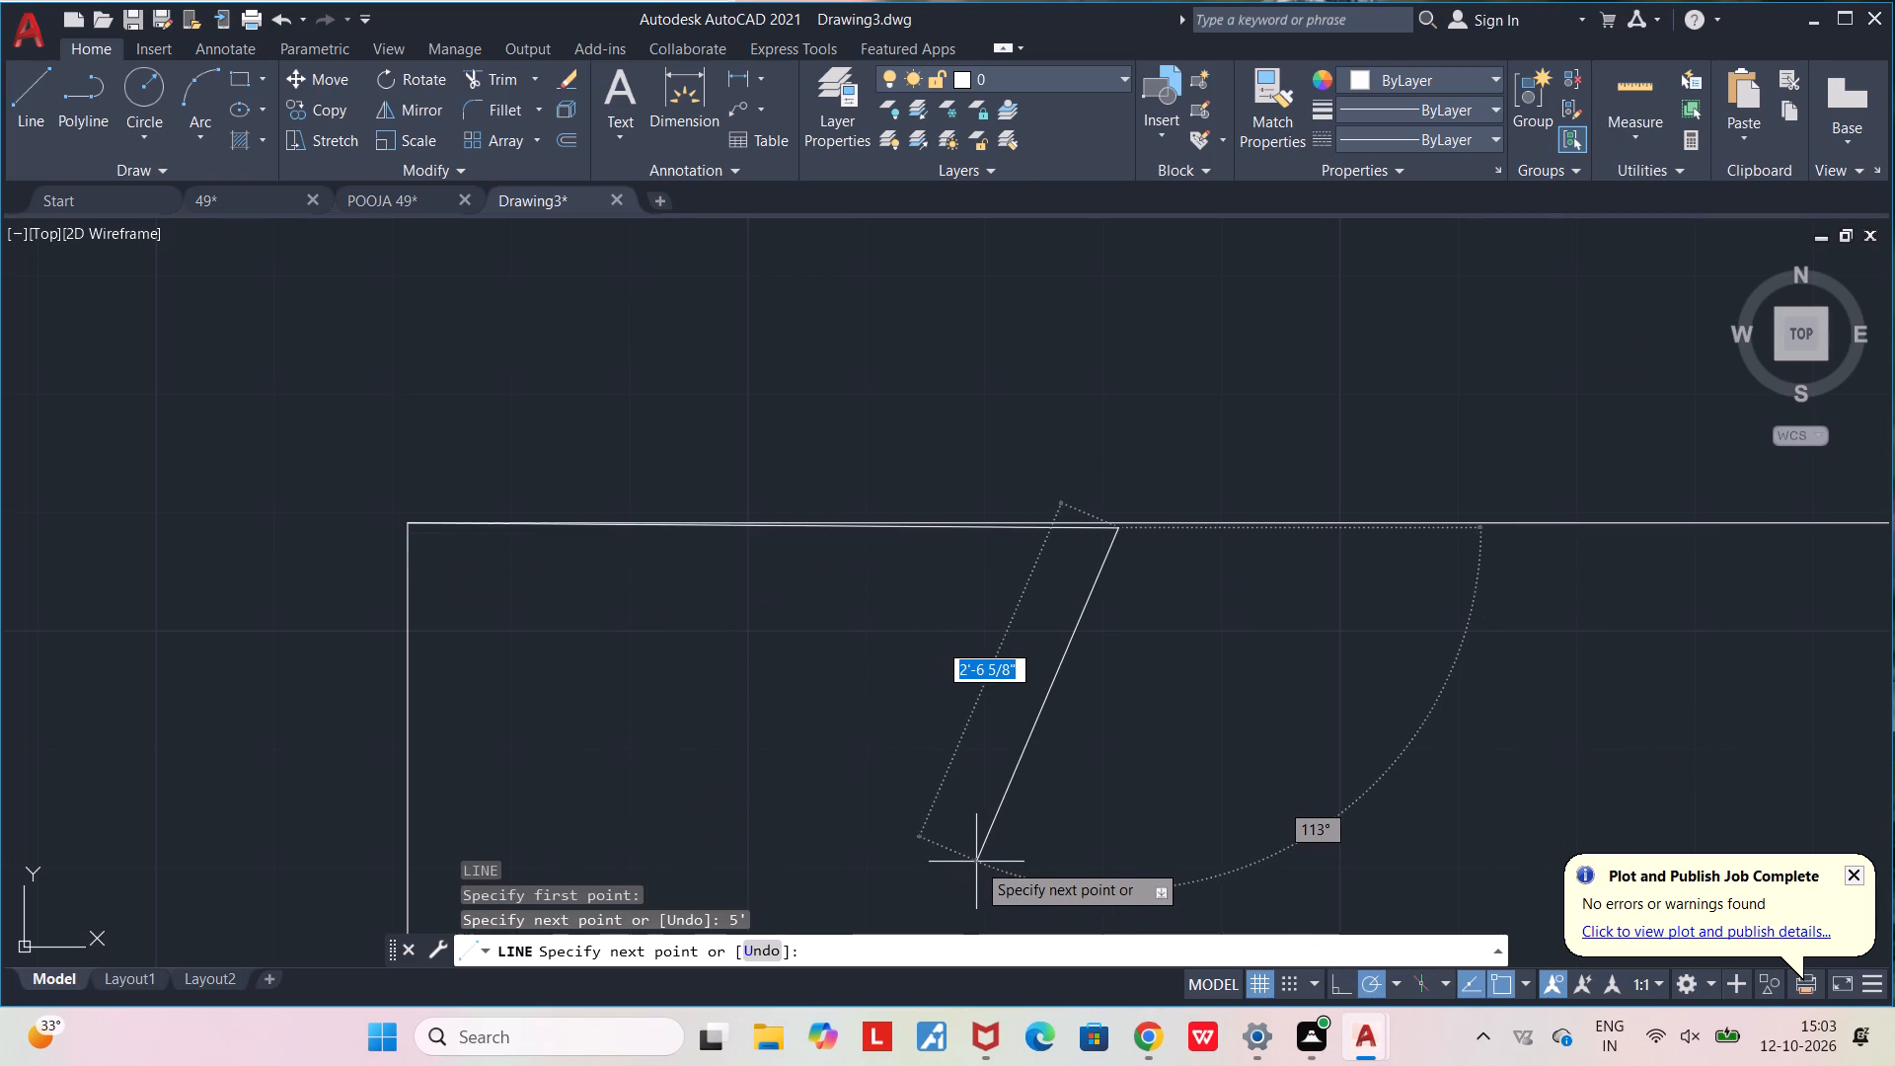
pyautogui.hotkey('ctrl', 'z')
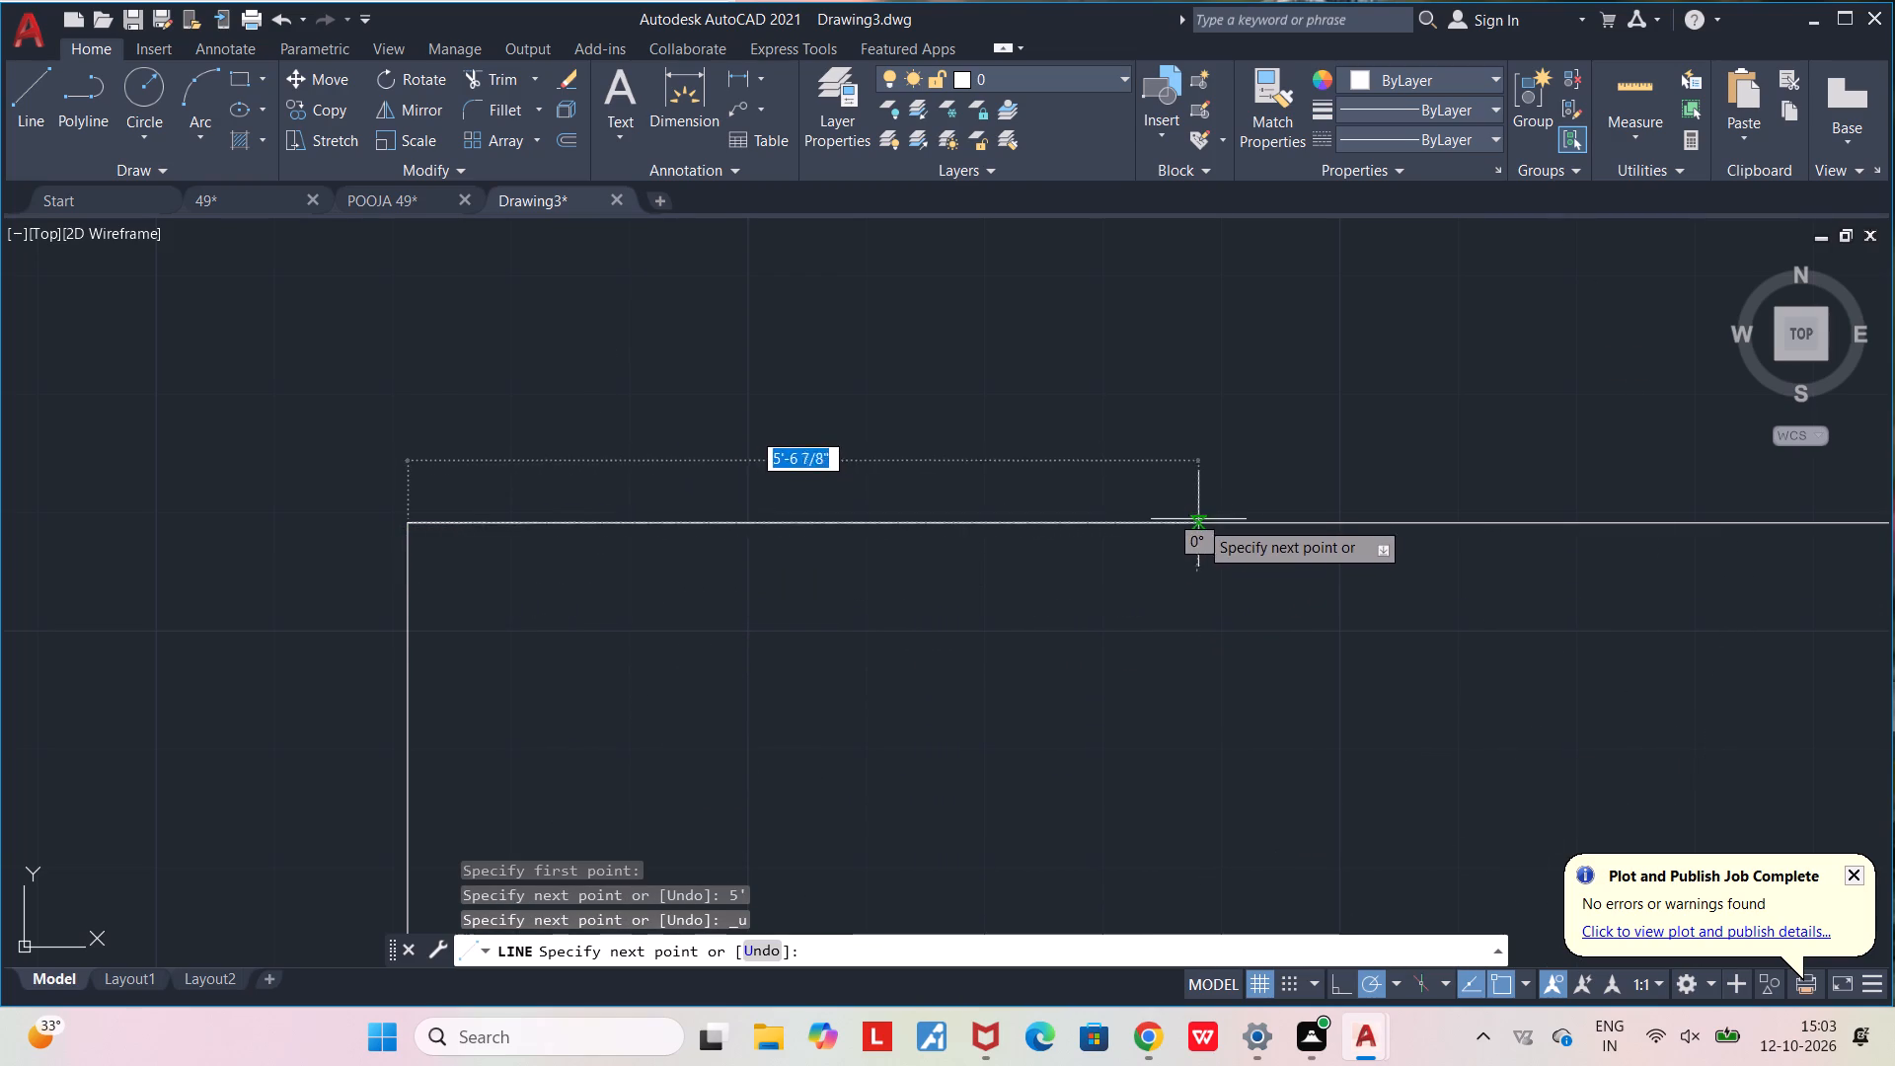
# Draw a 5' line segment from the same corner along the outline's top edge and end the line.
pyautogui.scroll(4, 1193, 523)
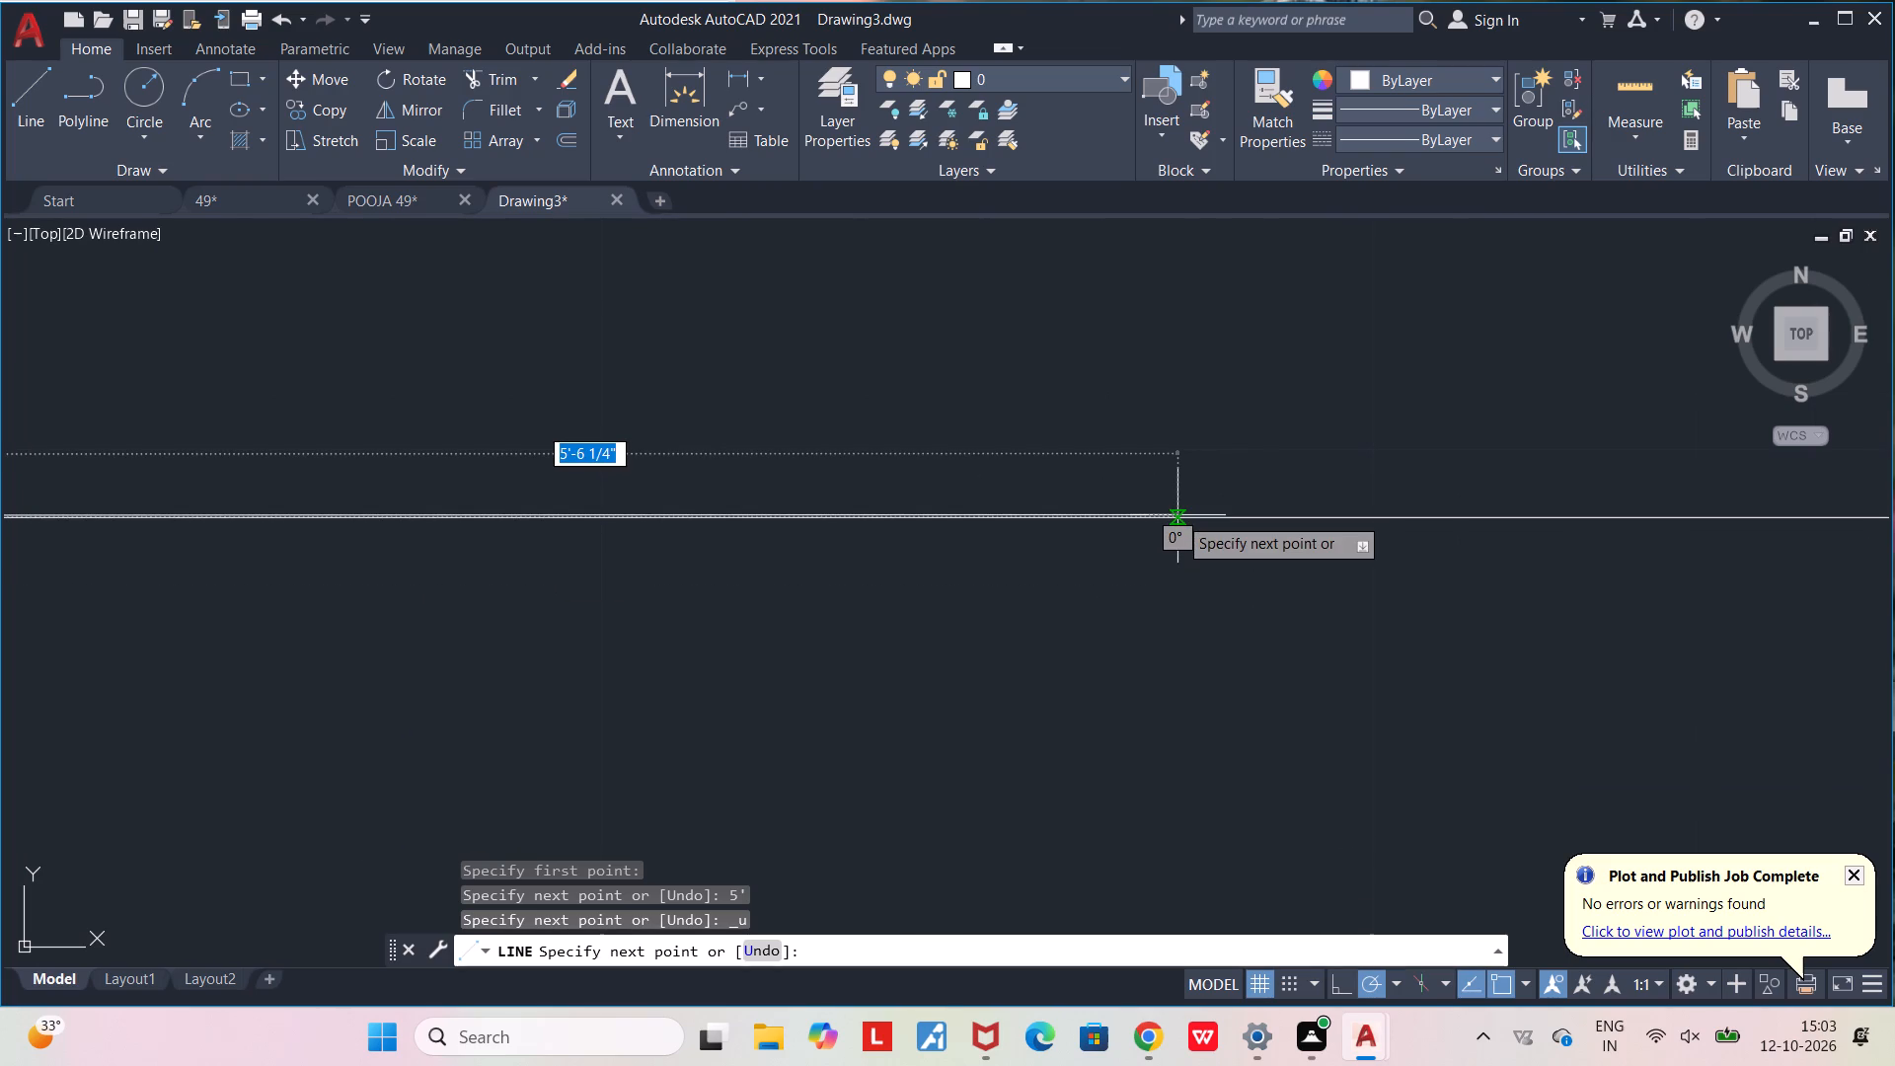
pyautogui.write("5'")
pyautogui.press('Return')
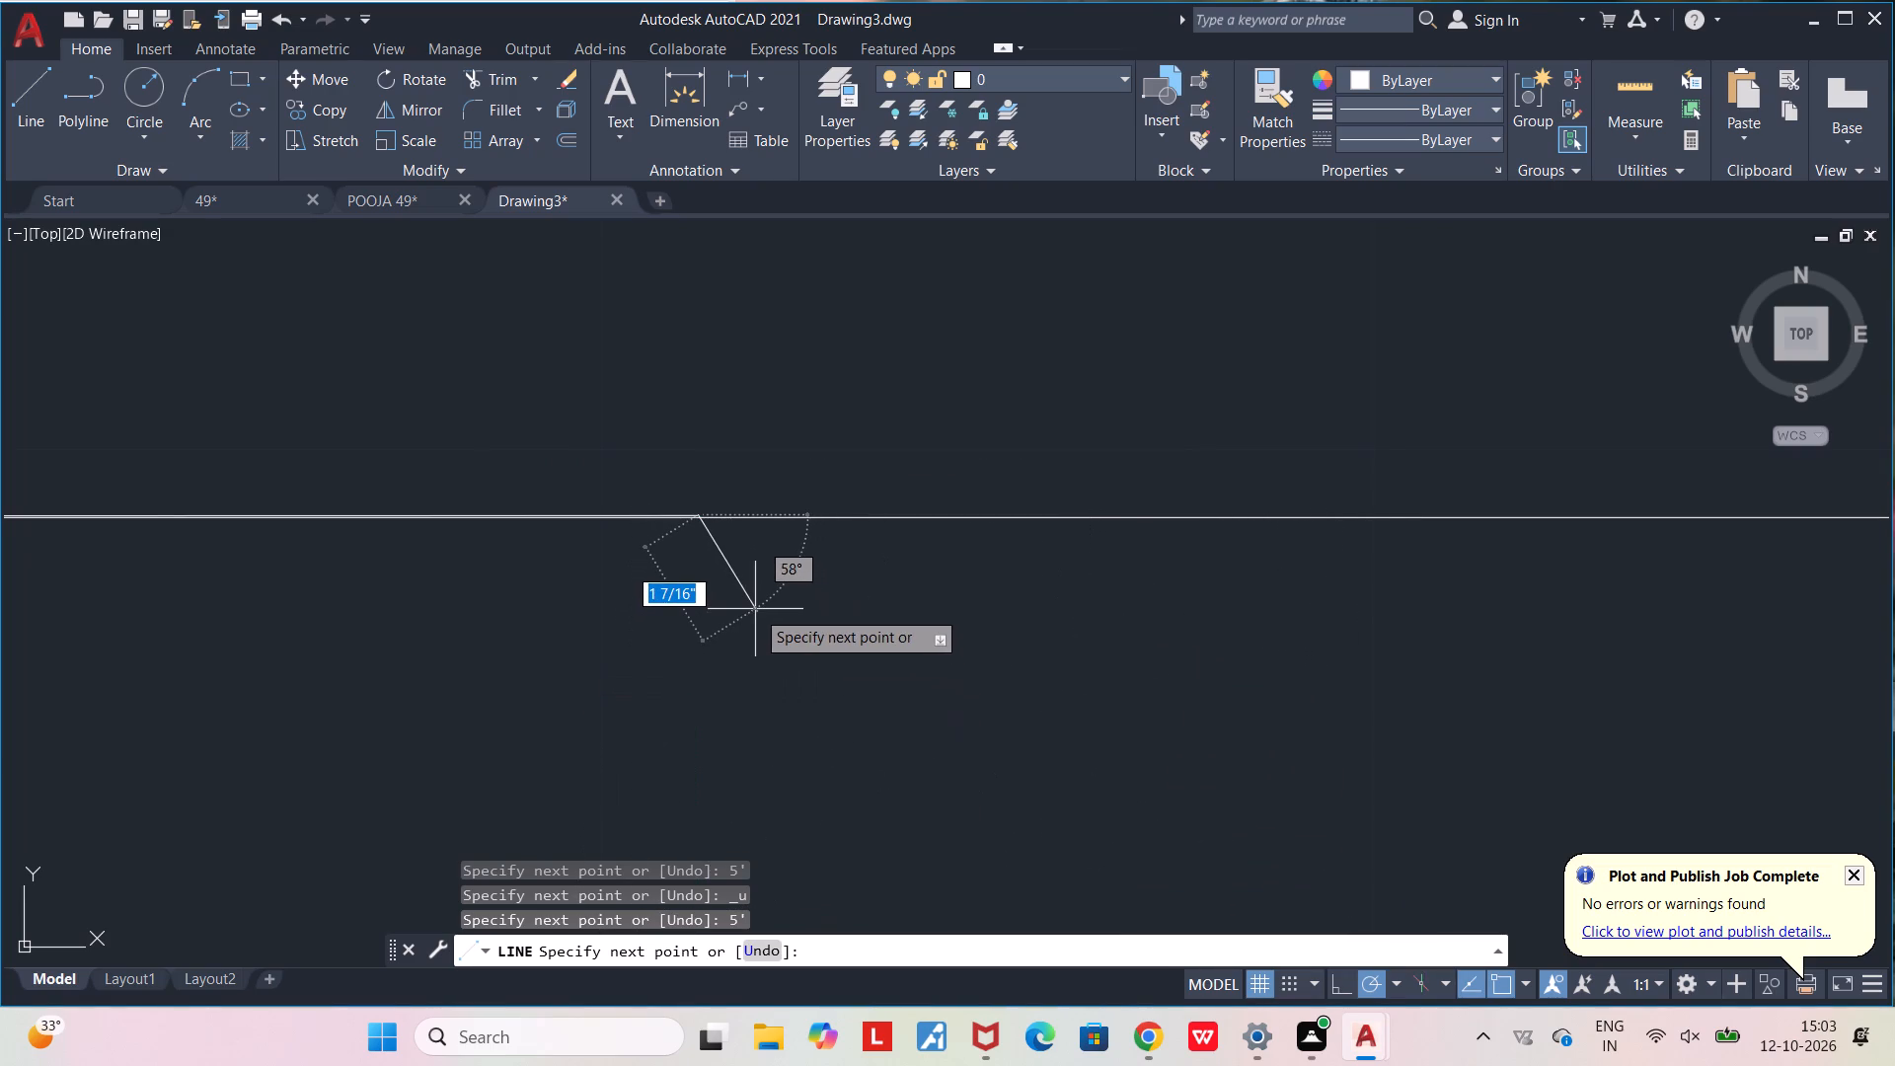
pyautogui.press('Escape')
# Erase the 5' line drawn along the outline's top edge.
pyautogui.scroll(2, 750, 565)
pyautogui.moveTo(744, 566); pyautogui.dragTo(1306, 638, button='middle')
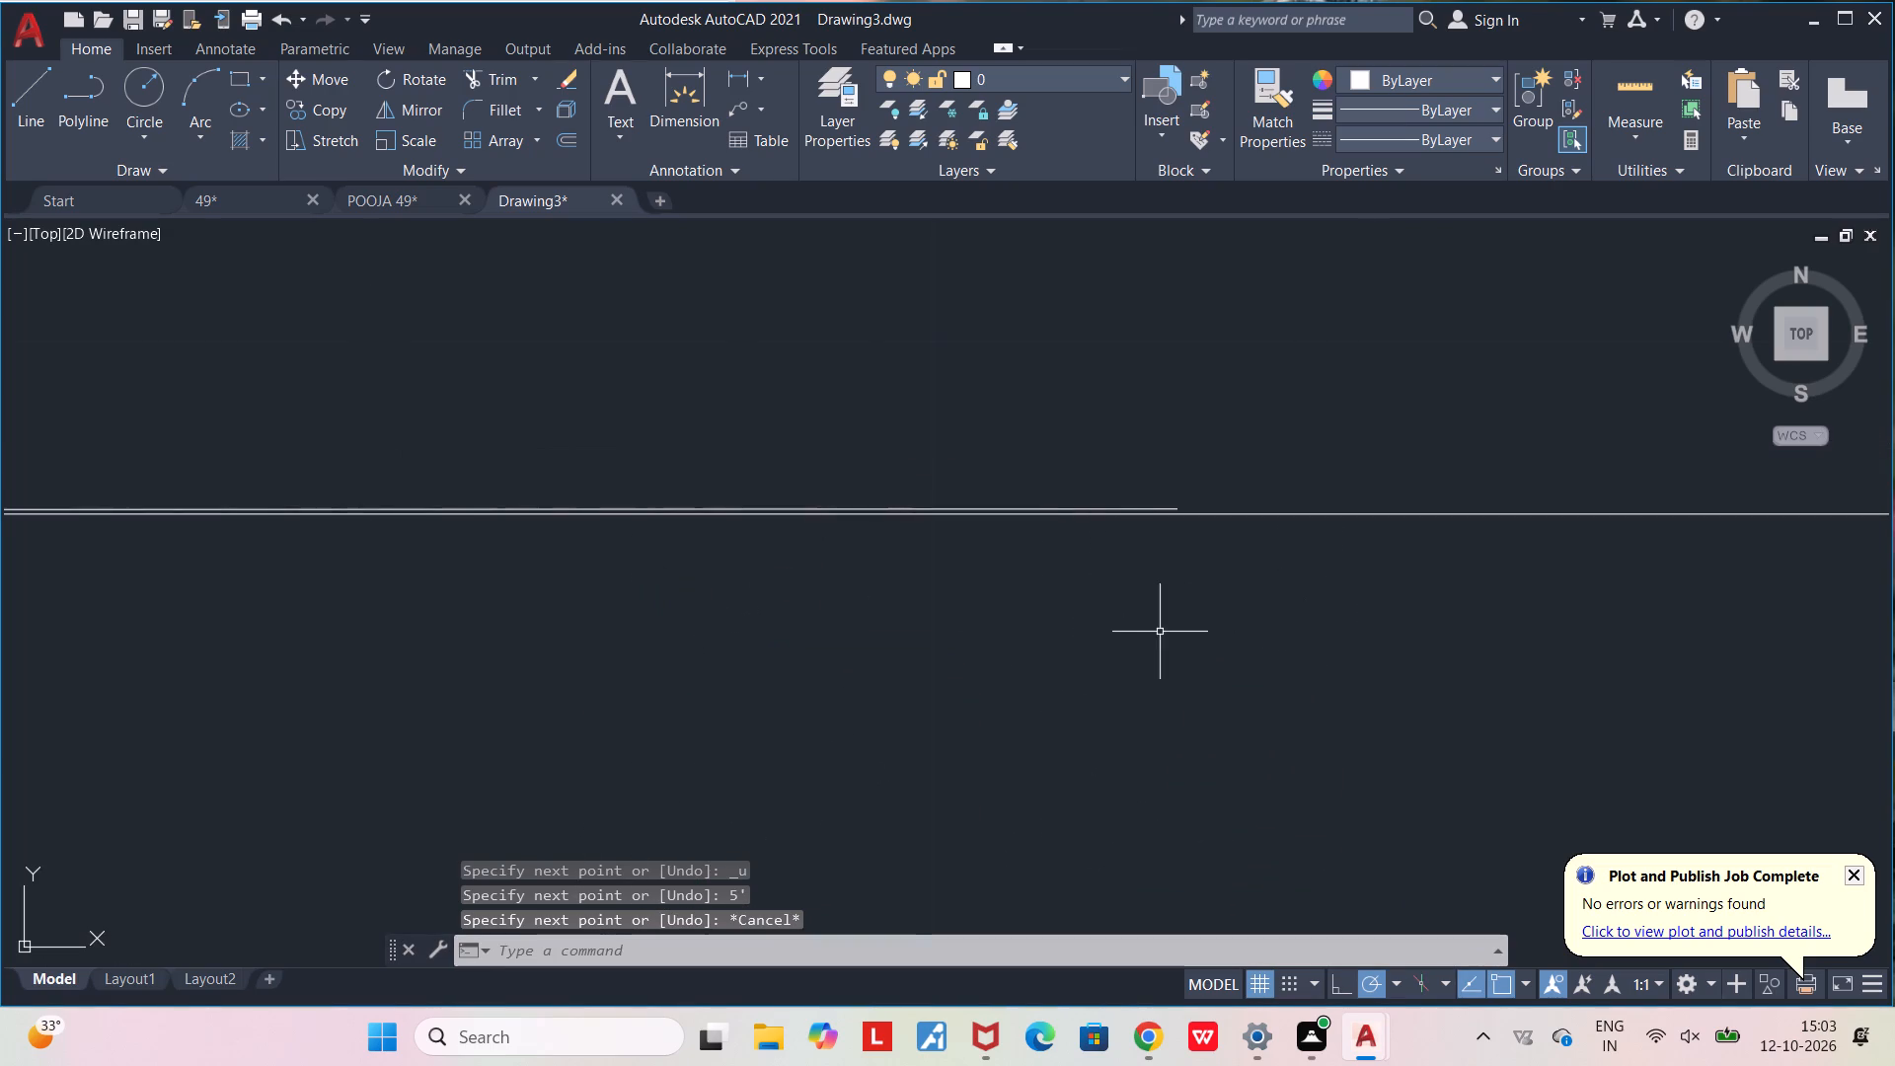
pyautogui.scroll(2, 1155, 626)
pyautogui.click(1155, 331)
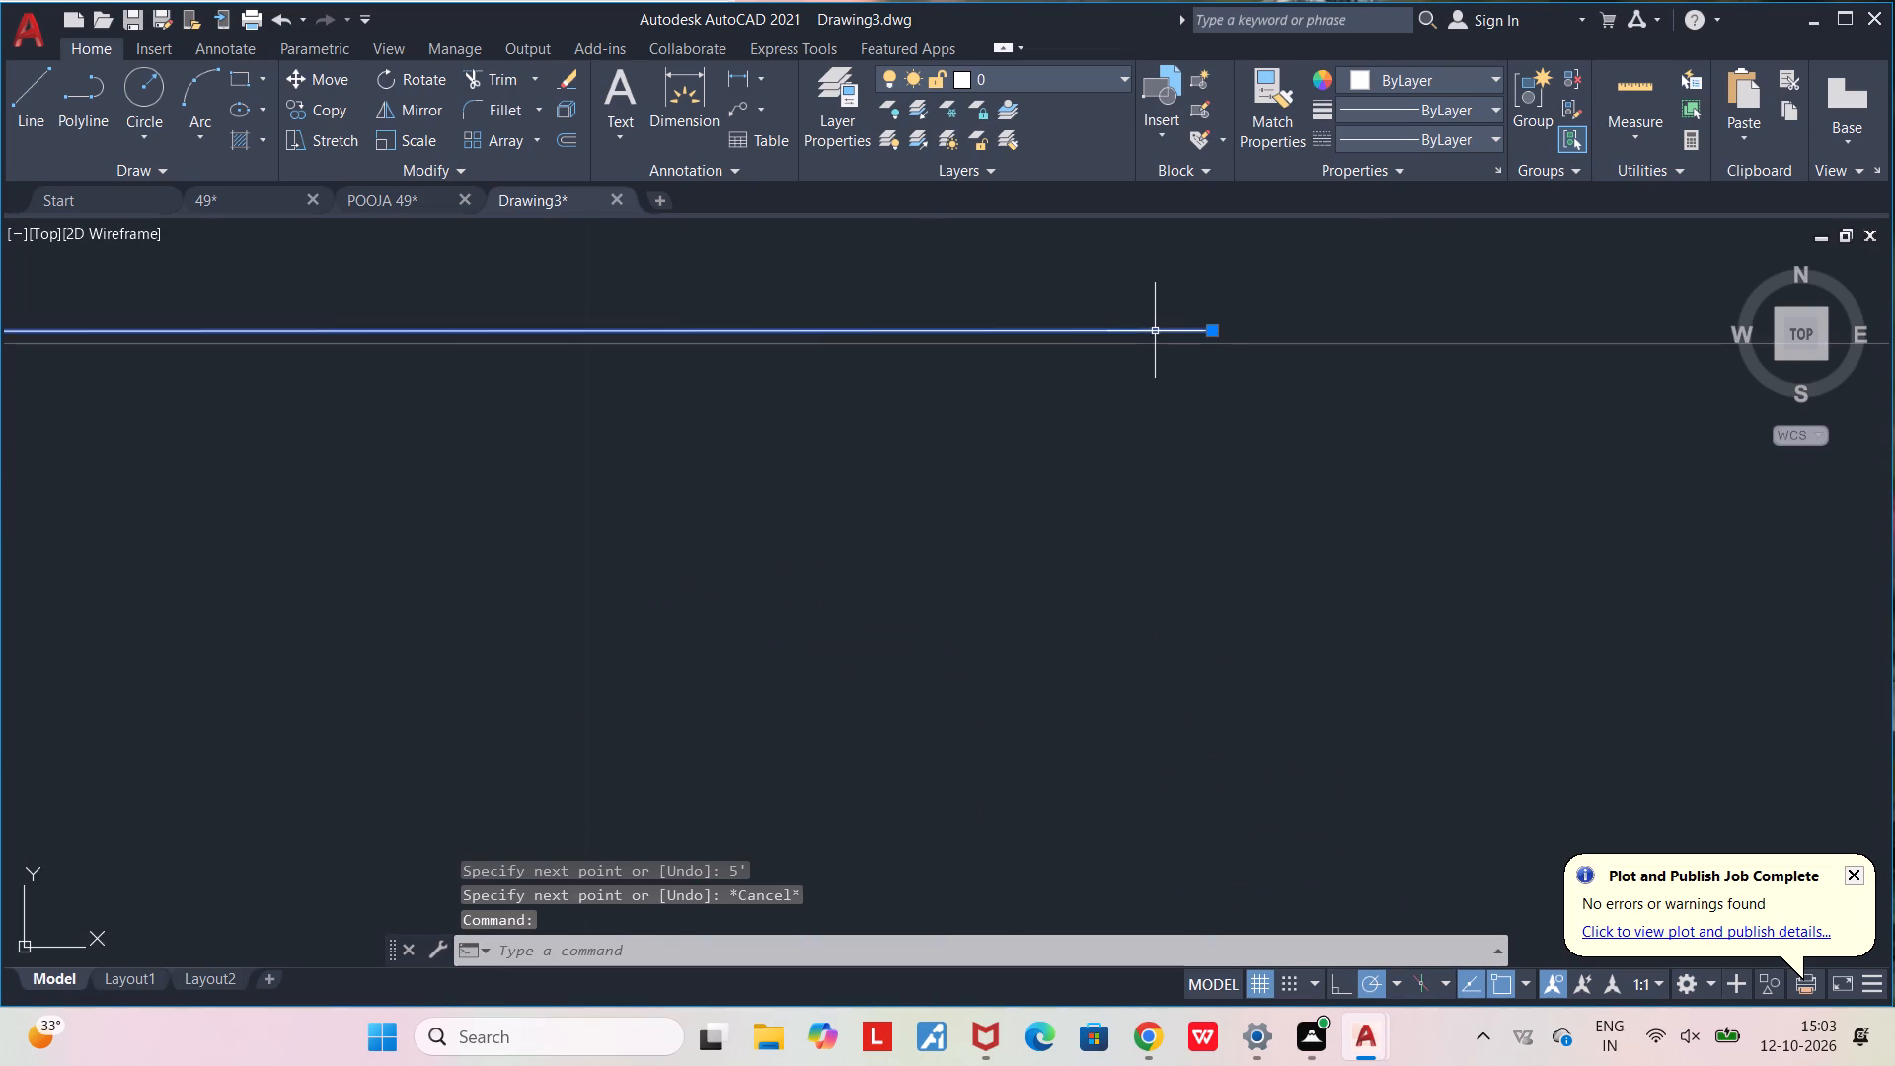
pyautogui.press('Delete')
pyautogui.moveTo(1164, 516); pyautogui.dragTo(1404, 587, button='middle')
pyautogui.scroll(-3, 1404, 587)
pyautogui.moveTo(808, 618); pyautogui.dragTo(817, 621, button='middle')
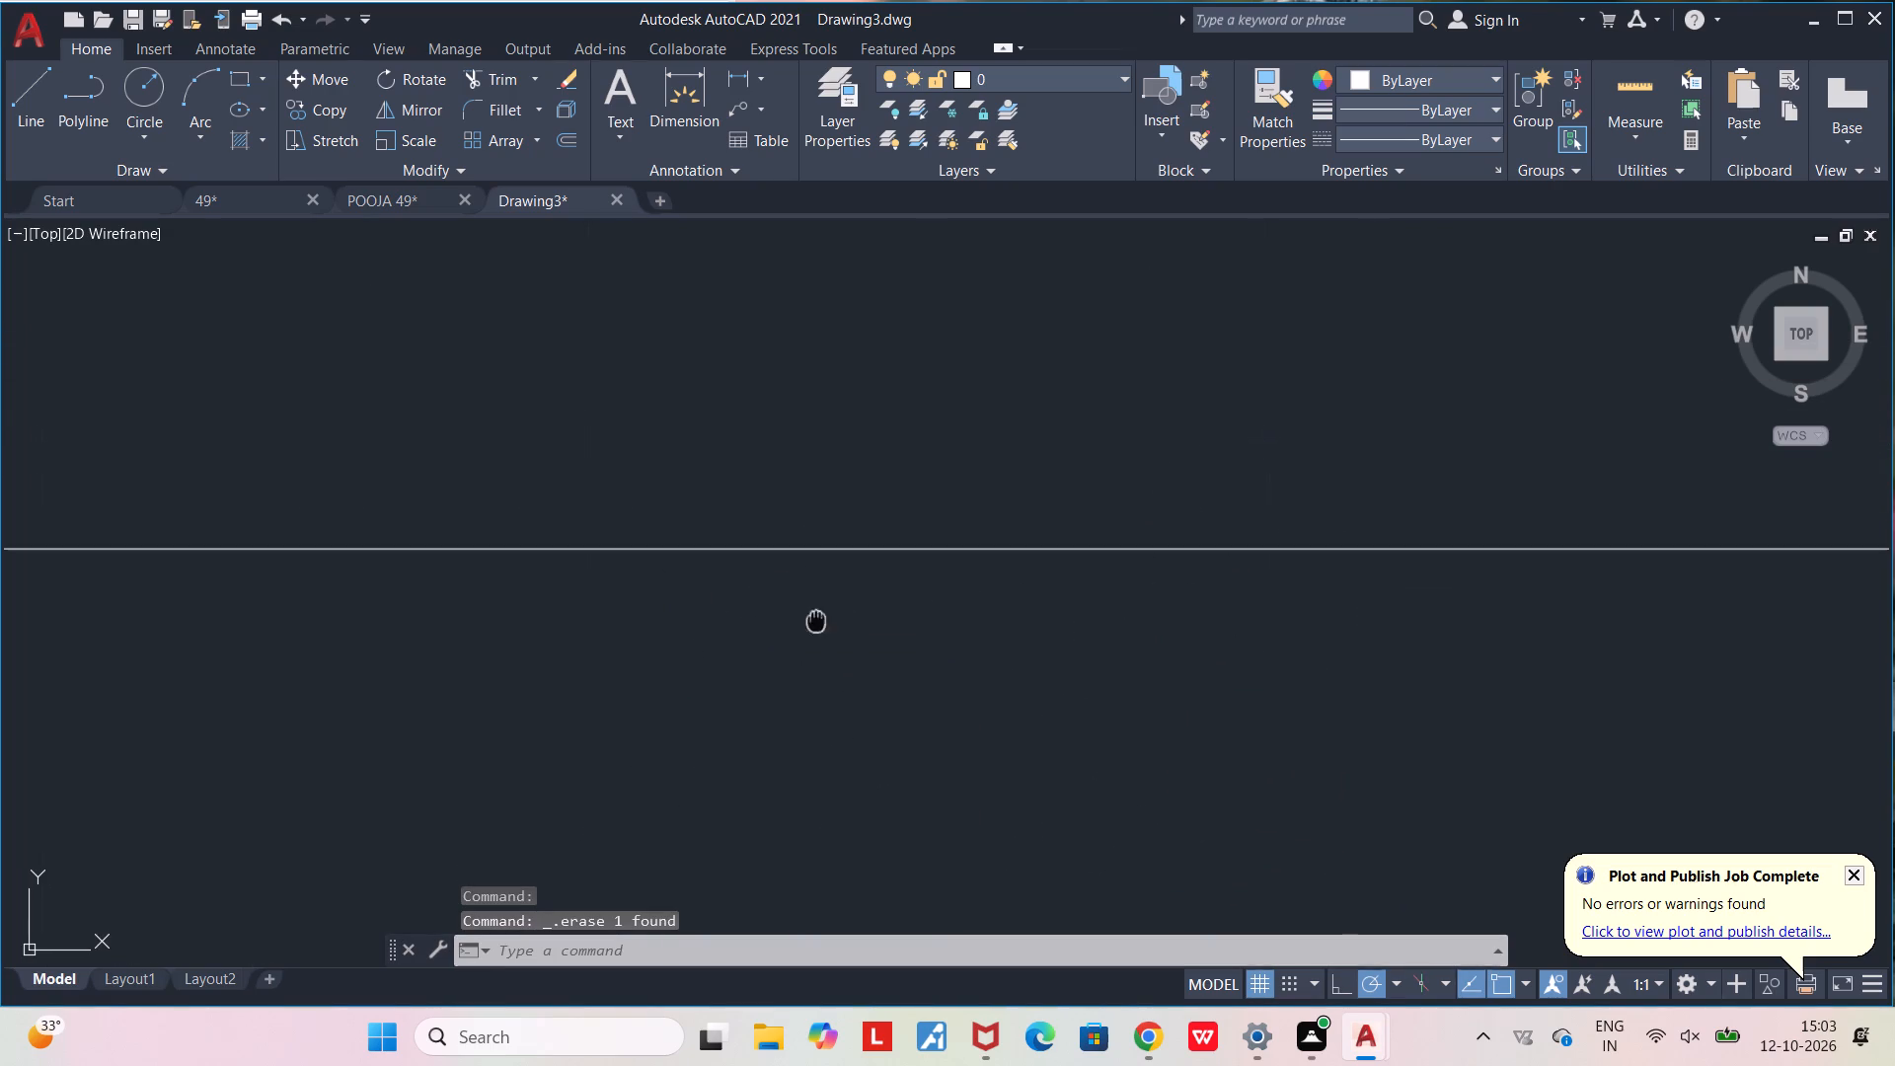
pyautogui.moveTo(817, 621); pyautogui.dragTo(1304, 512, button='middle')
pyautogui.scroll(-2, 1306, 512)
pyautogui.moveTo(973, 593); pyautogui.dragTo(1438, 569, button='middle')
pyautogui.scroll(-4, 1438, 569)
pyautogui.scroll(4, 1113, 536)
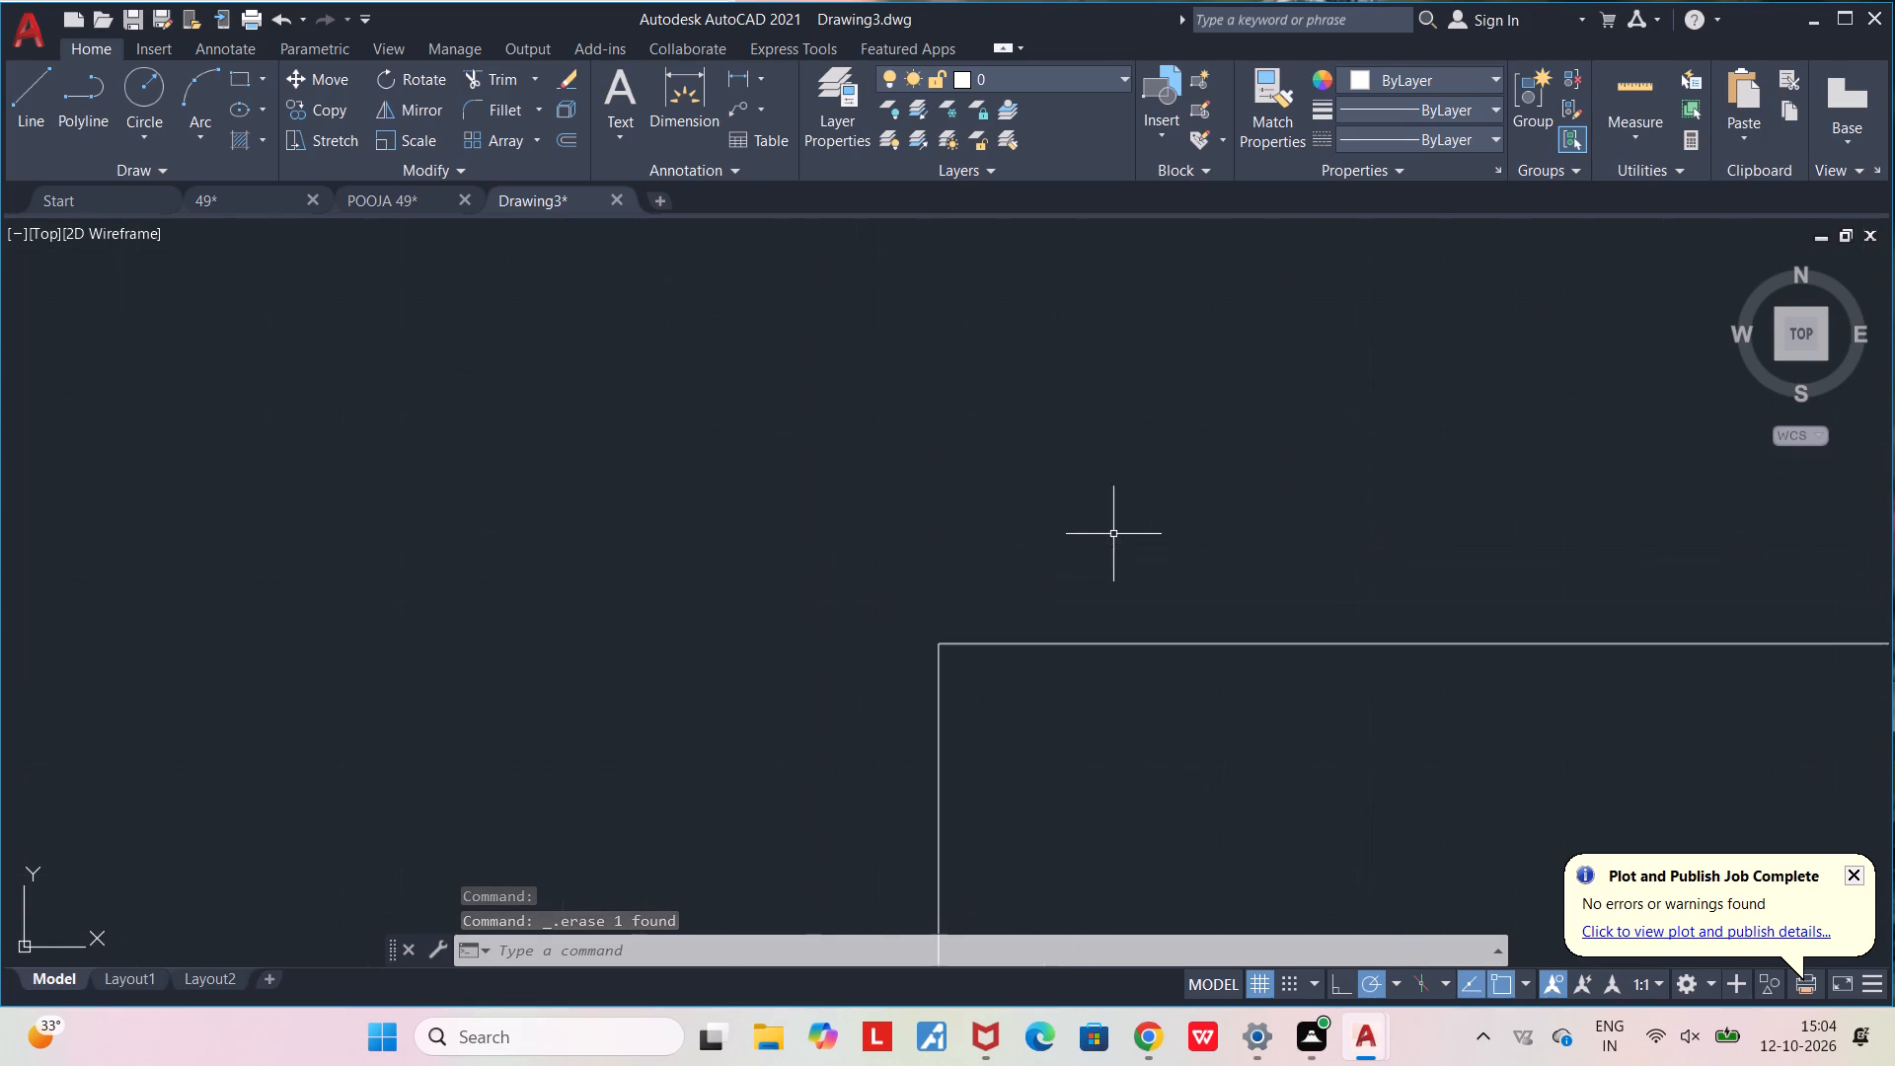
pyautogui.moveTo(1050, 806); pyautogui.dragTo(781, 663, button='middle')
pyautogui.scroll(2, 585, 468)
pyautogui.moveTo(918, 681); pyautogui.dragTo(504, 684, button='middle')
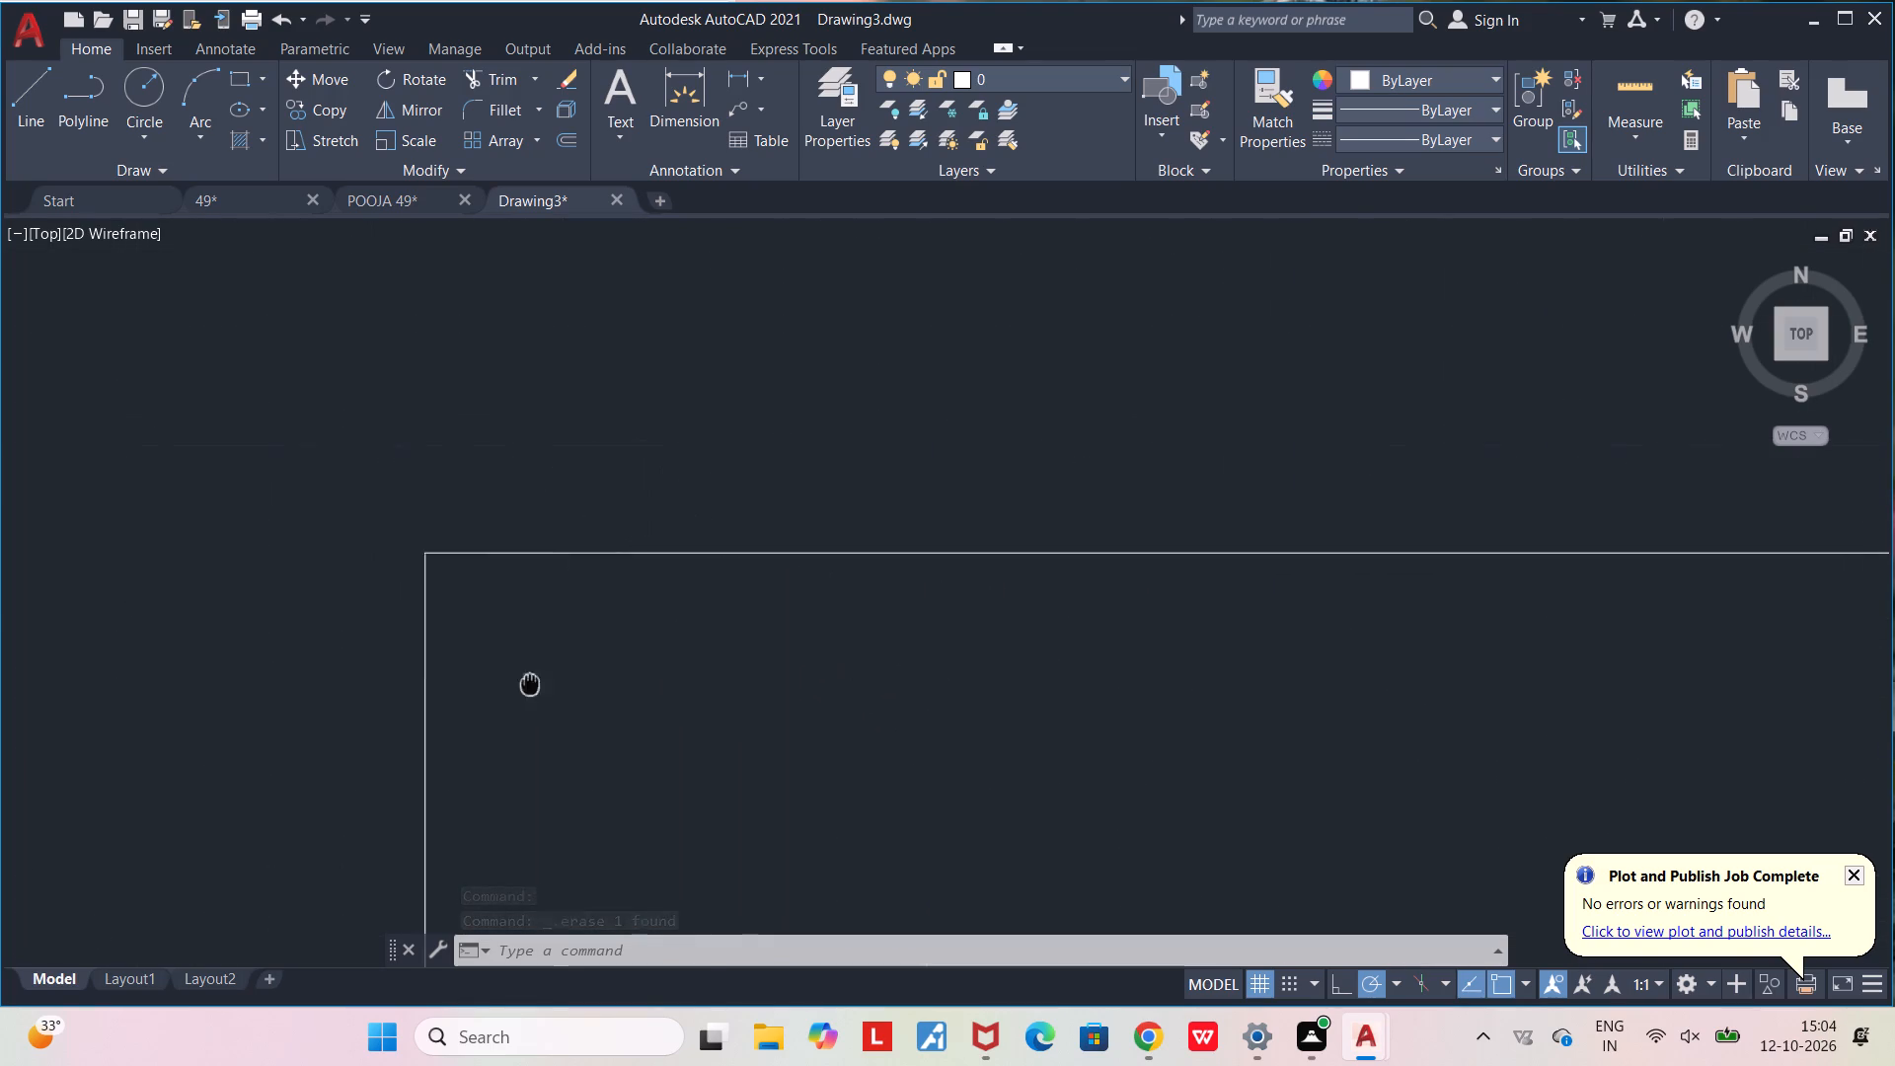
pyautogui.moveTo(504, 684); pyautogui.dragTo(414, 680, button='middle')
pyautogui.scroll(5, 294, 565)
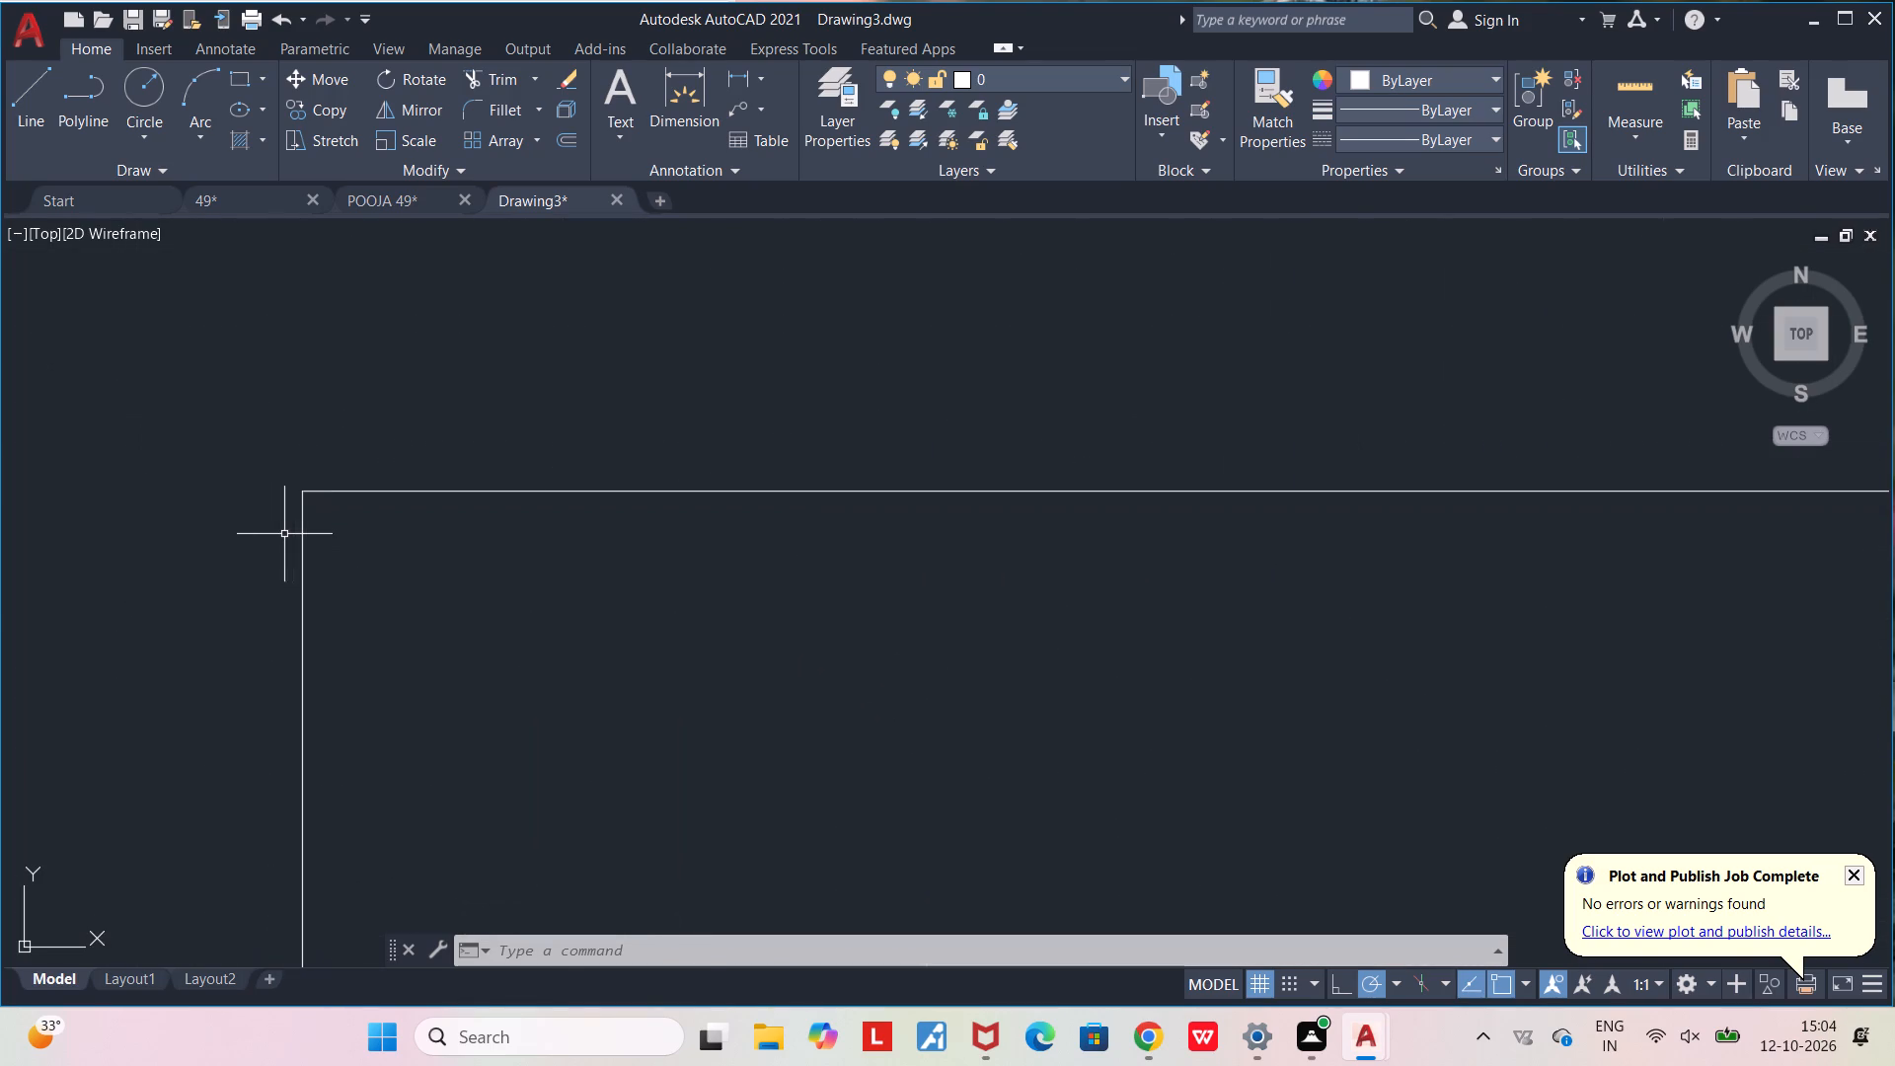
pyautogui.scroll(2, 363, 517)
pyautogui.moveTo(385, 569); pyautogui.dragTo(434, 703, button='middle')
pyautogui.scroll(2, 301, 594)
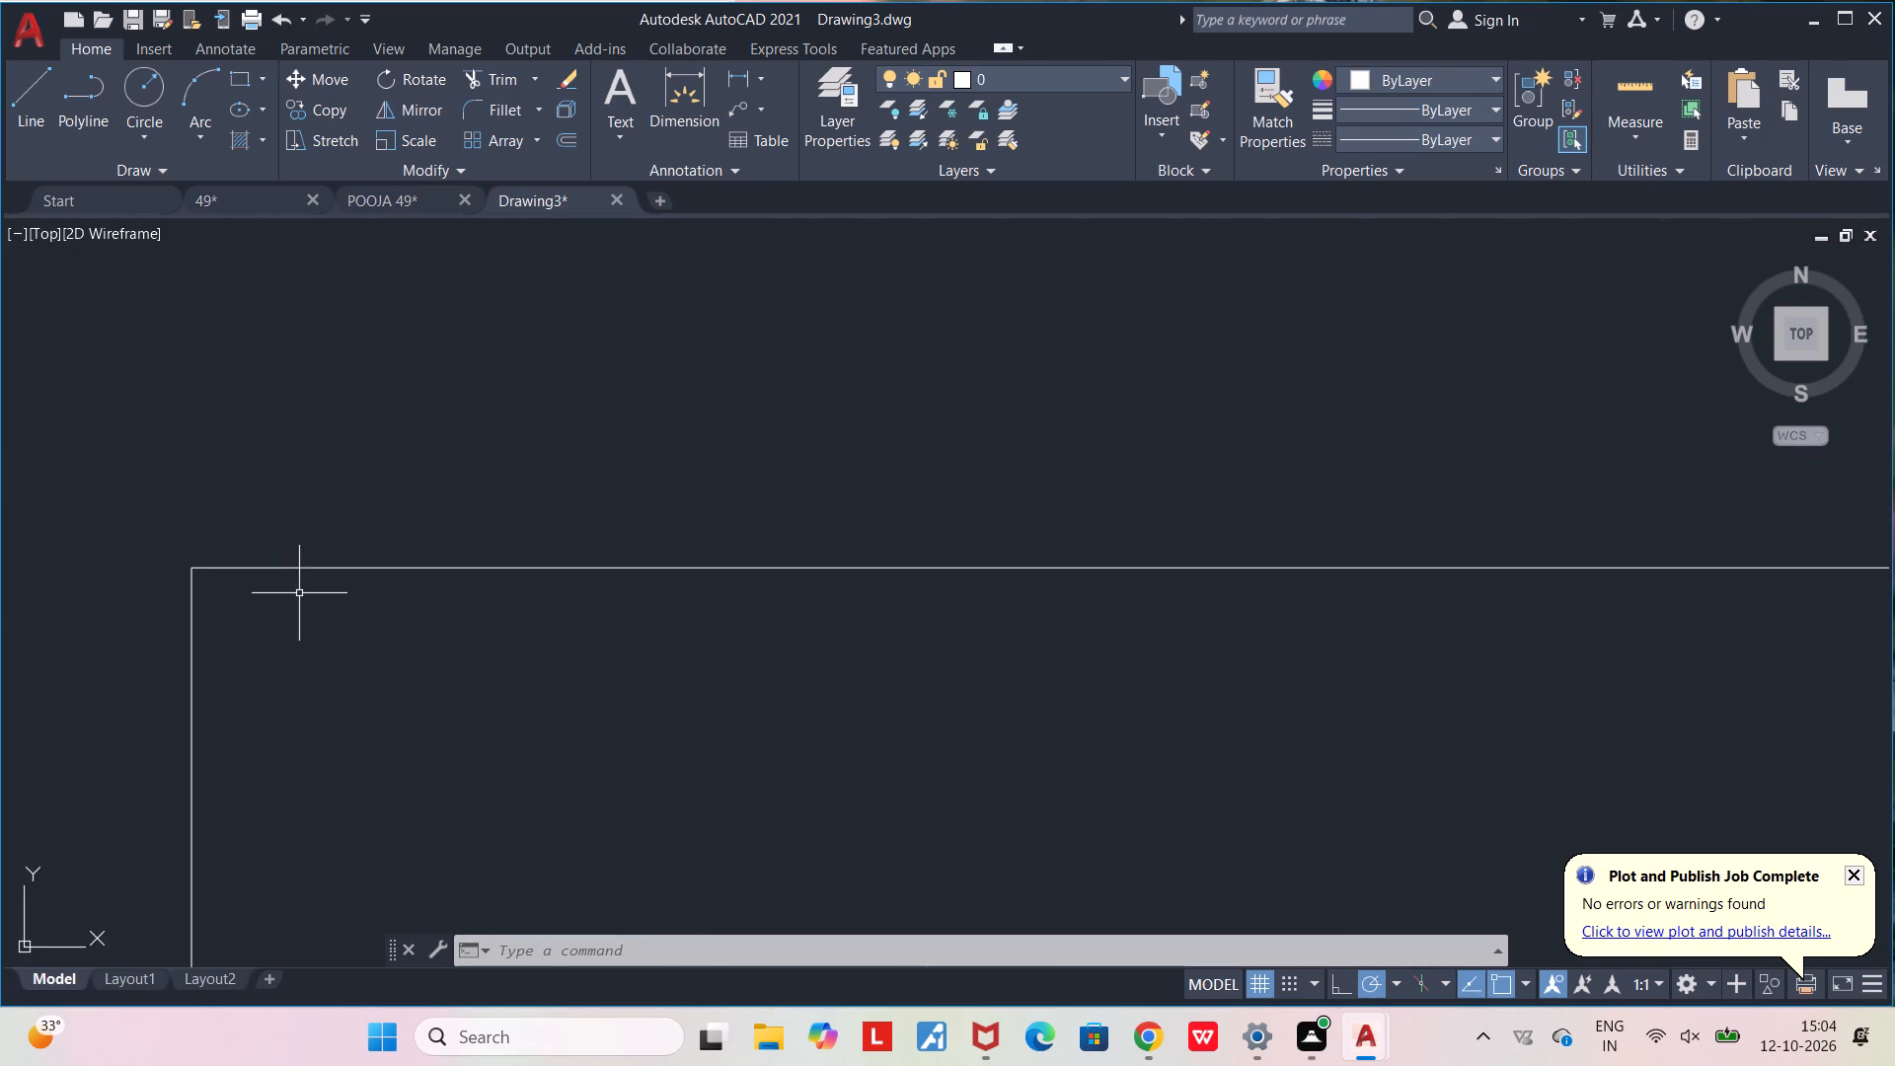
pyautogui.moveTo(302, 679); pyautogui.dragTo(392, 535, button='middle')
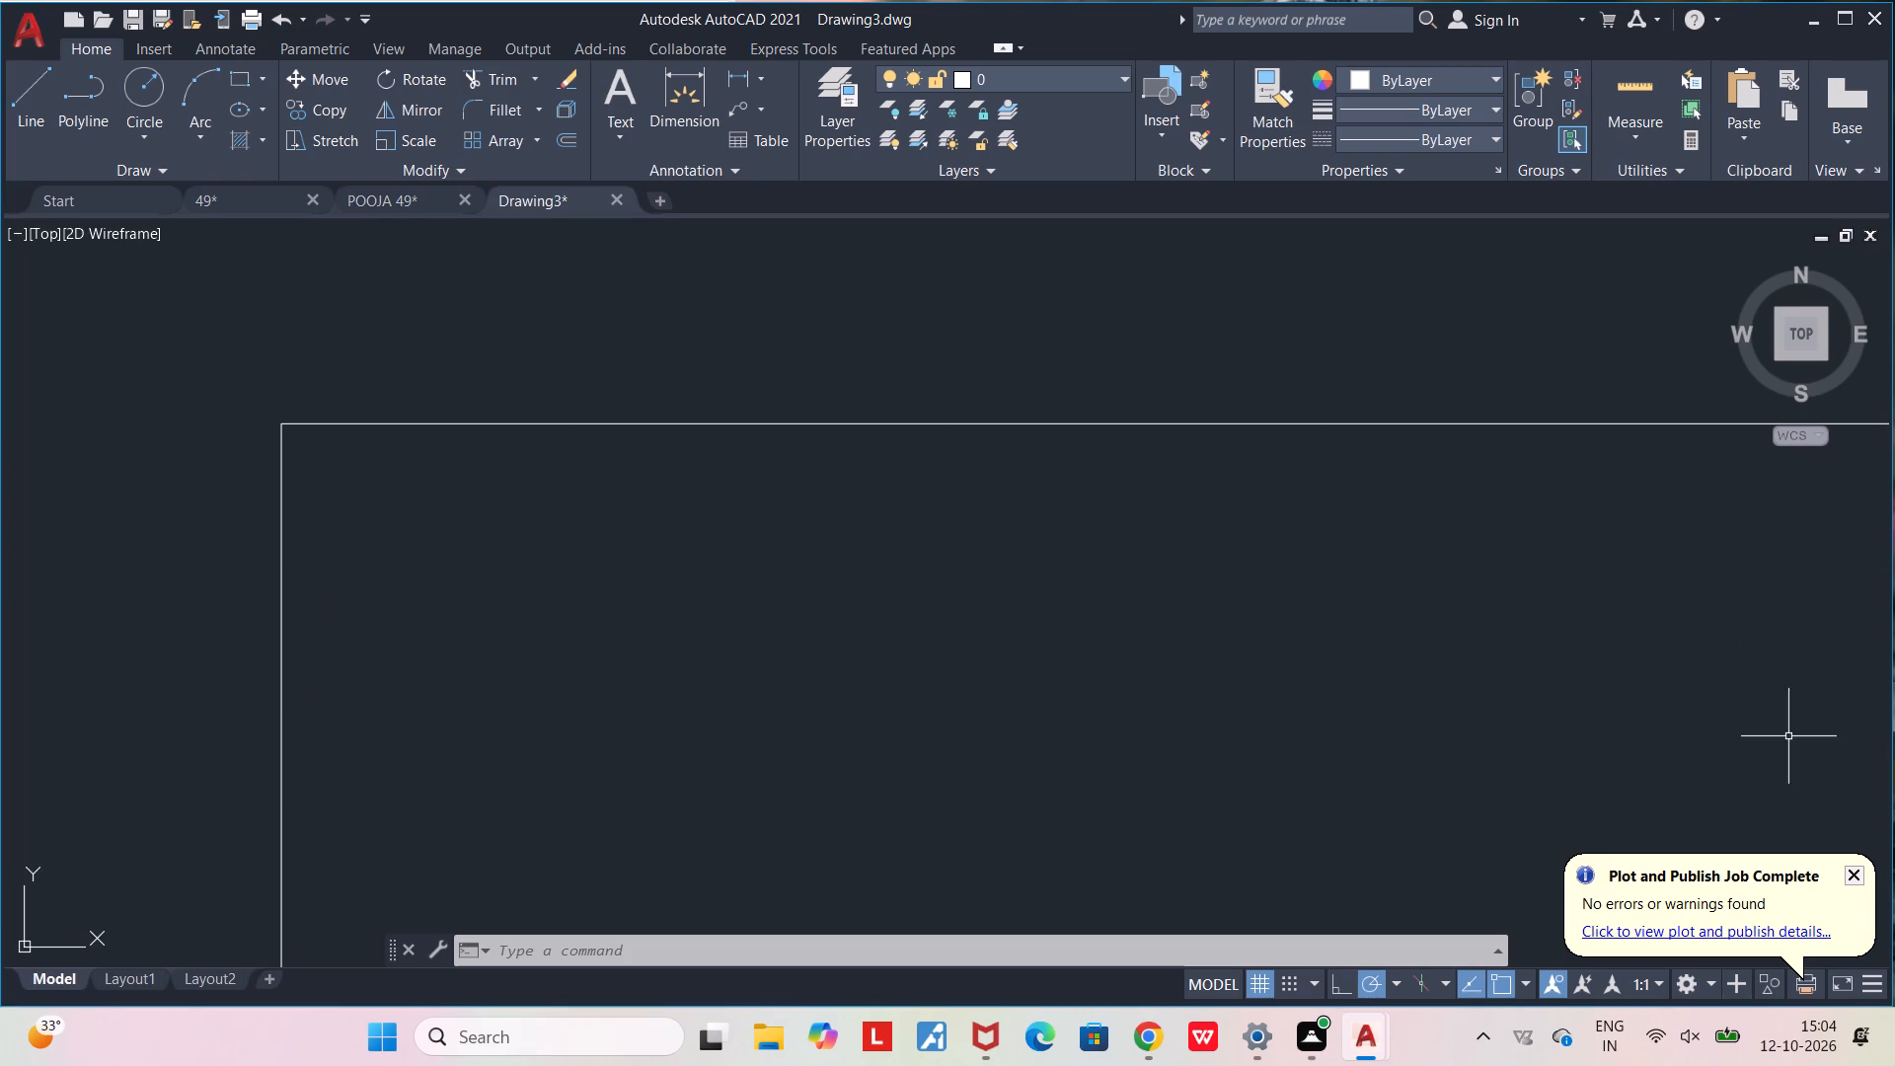
# Dismiss the plot and publish notification.
pyautogui.click(1858, 882)
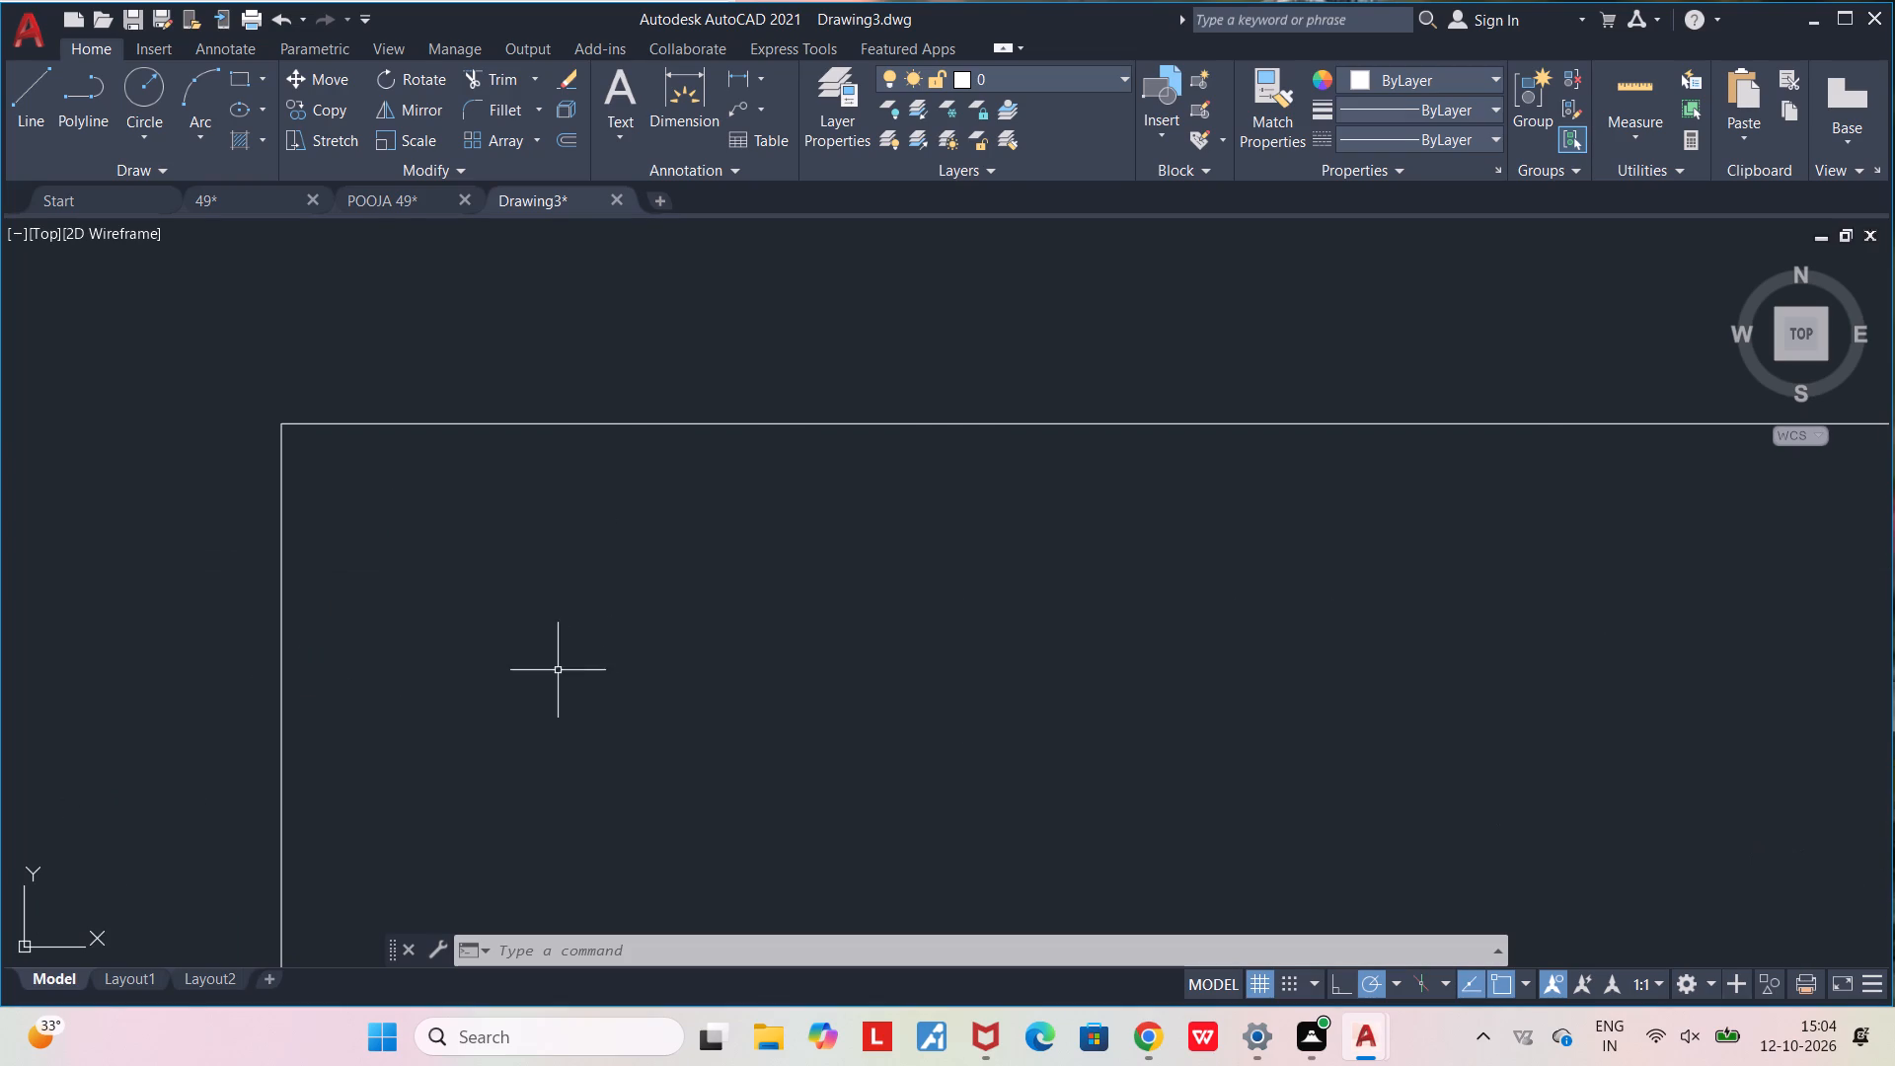
# Draw a 5' line from the outline's top-left corner endpoint along its top edge.
pyautogui.moveTo(521, 595); pyautogui.dragTo(474, 729, button='middle')
pyautogui.scroll(1, 283, 574)
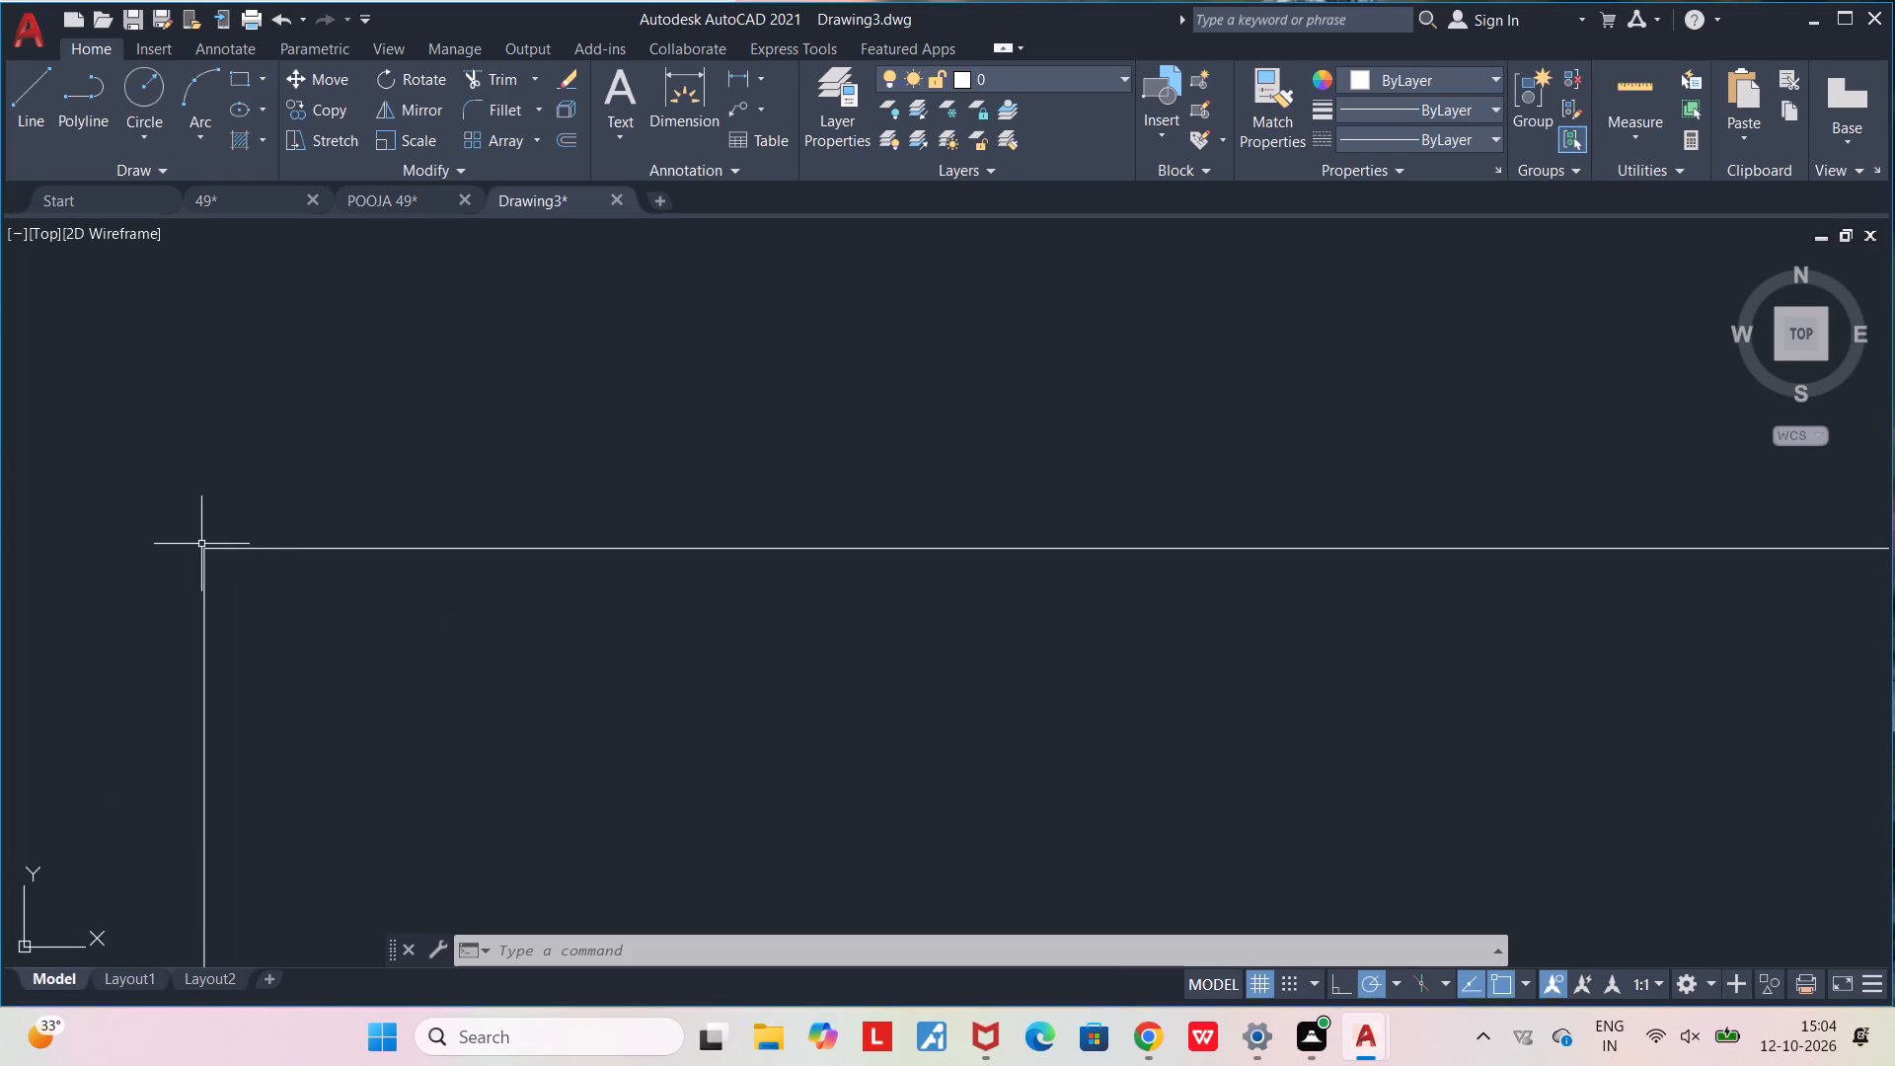
pyautogui.press('l')
pyautogui.press('Return')
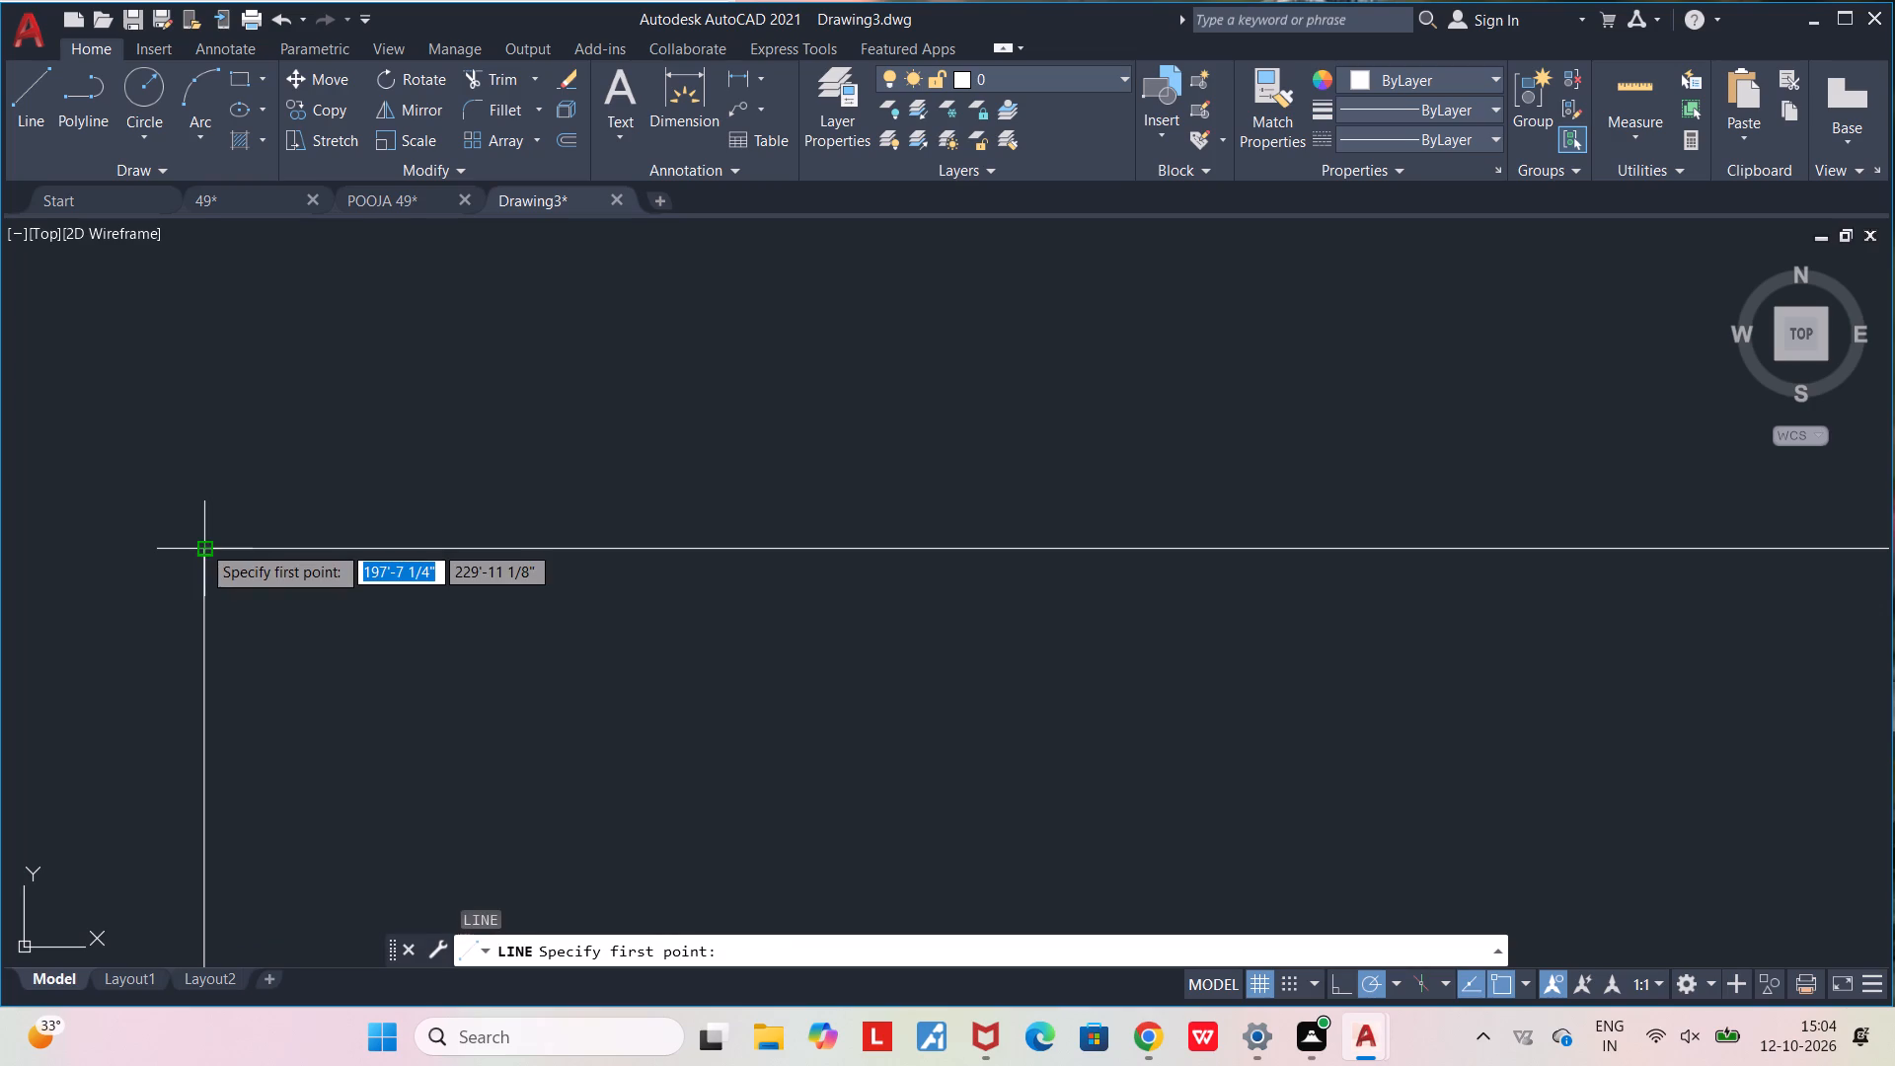
pyautogui.click(201, 544)
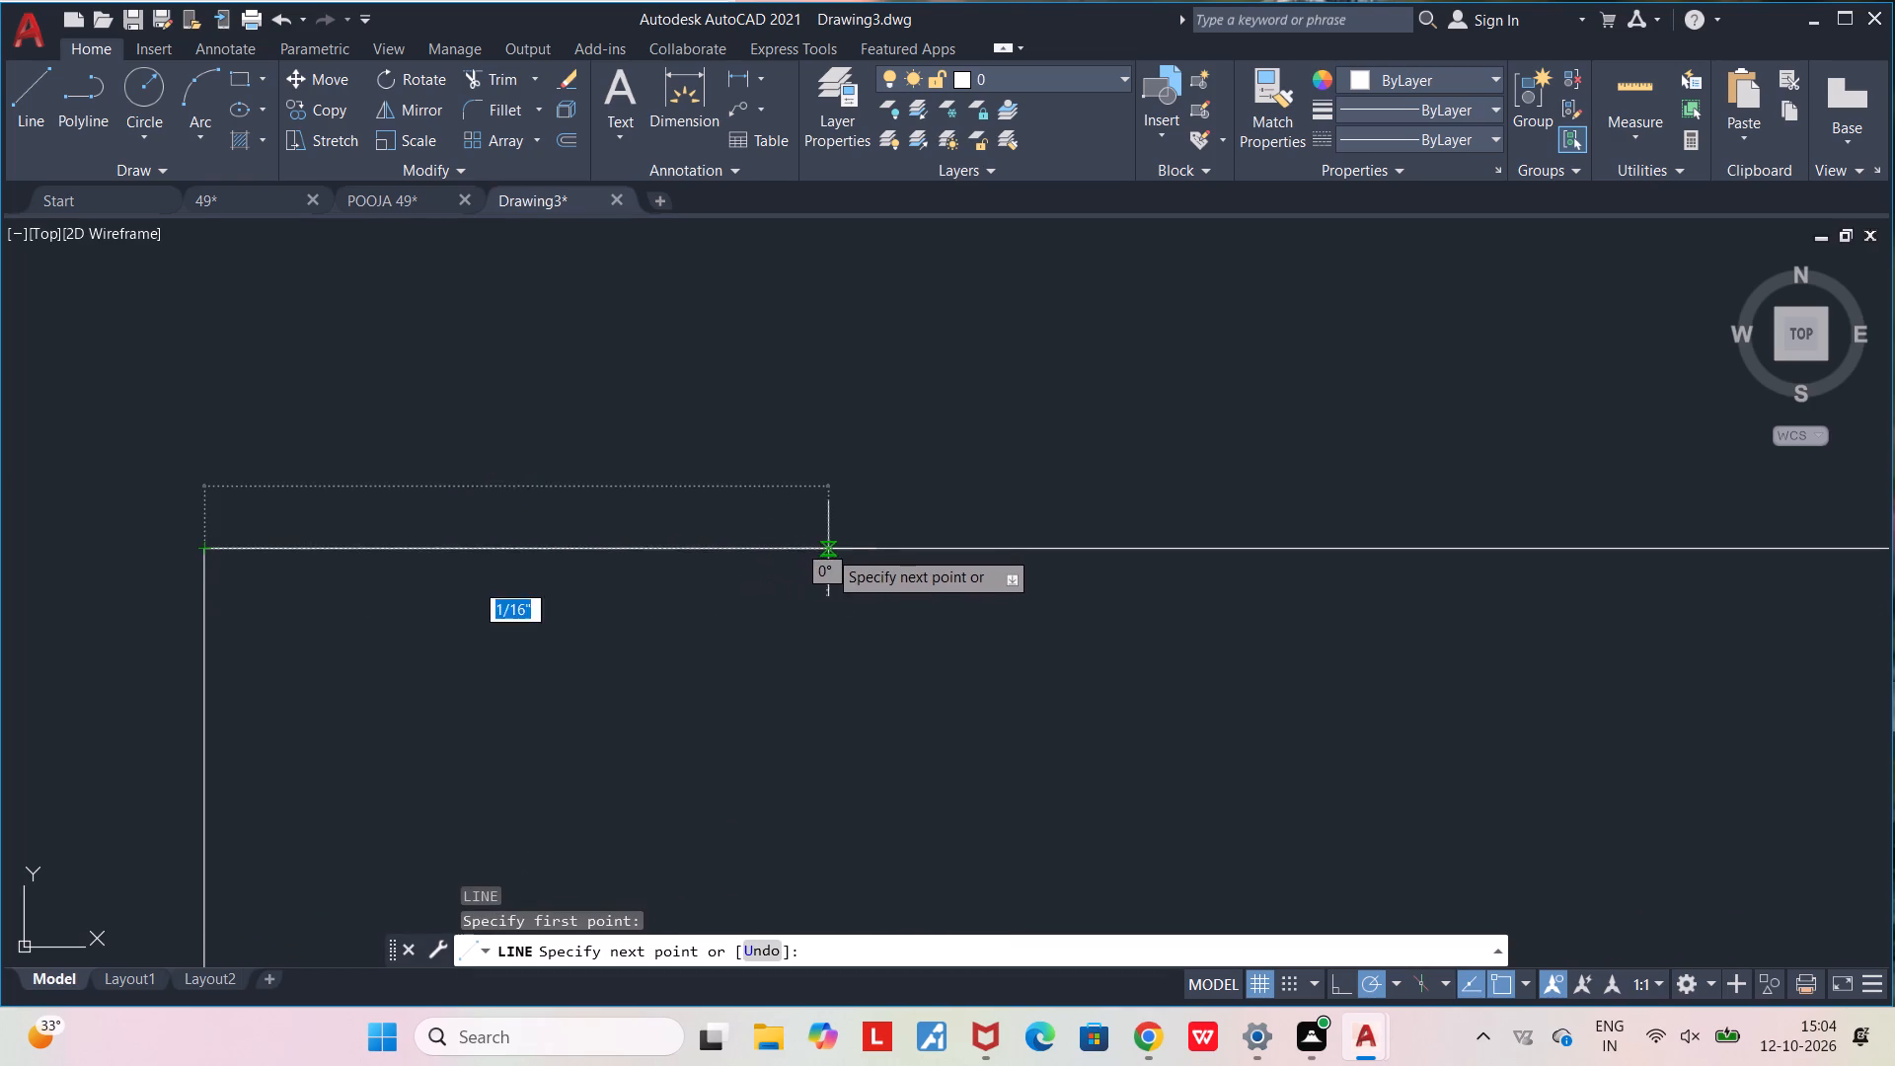
pyautogui.scroll(4, 838, 550)
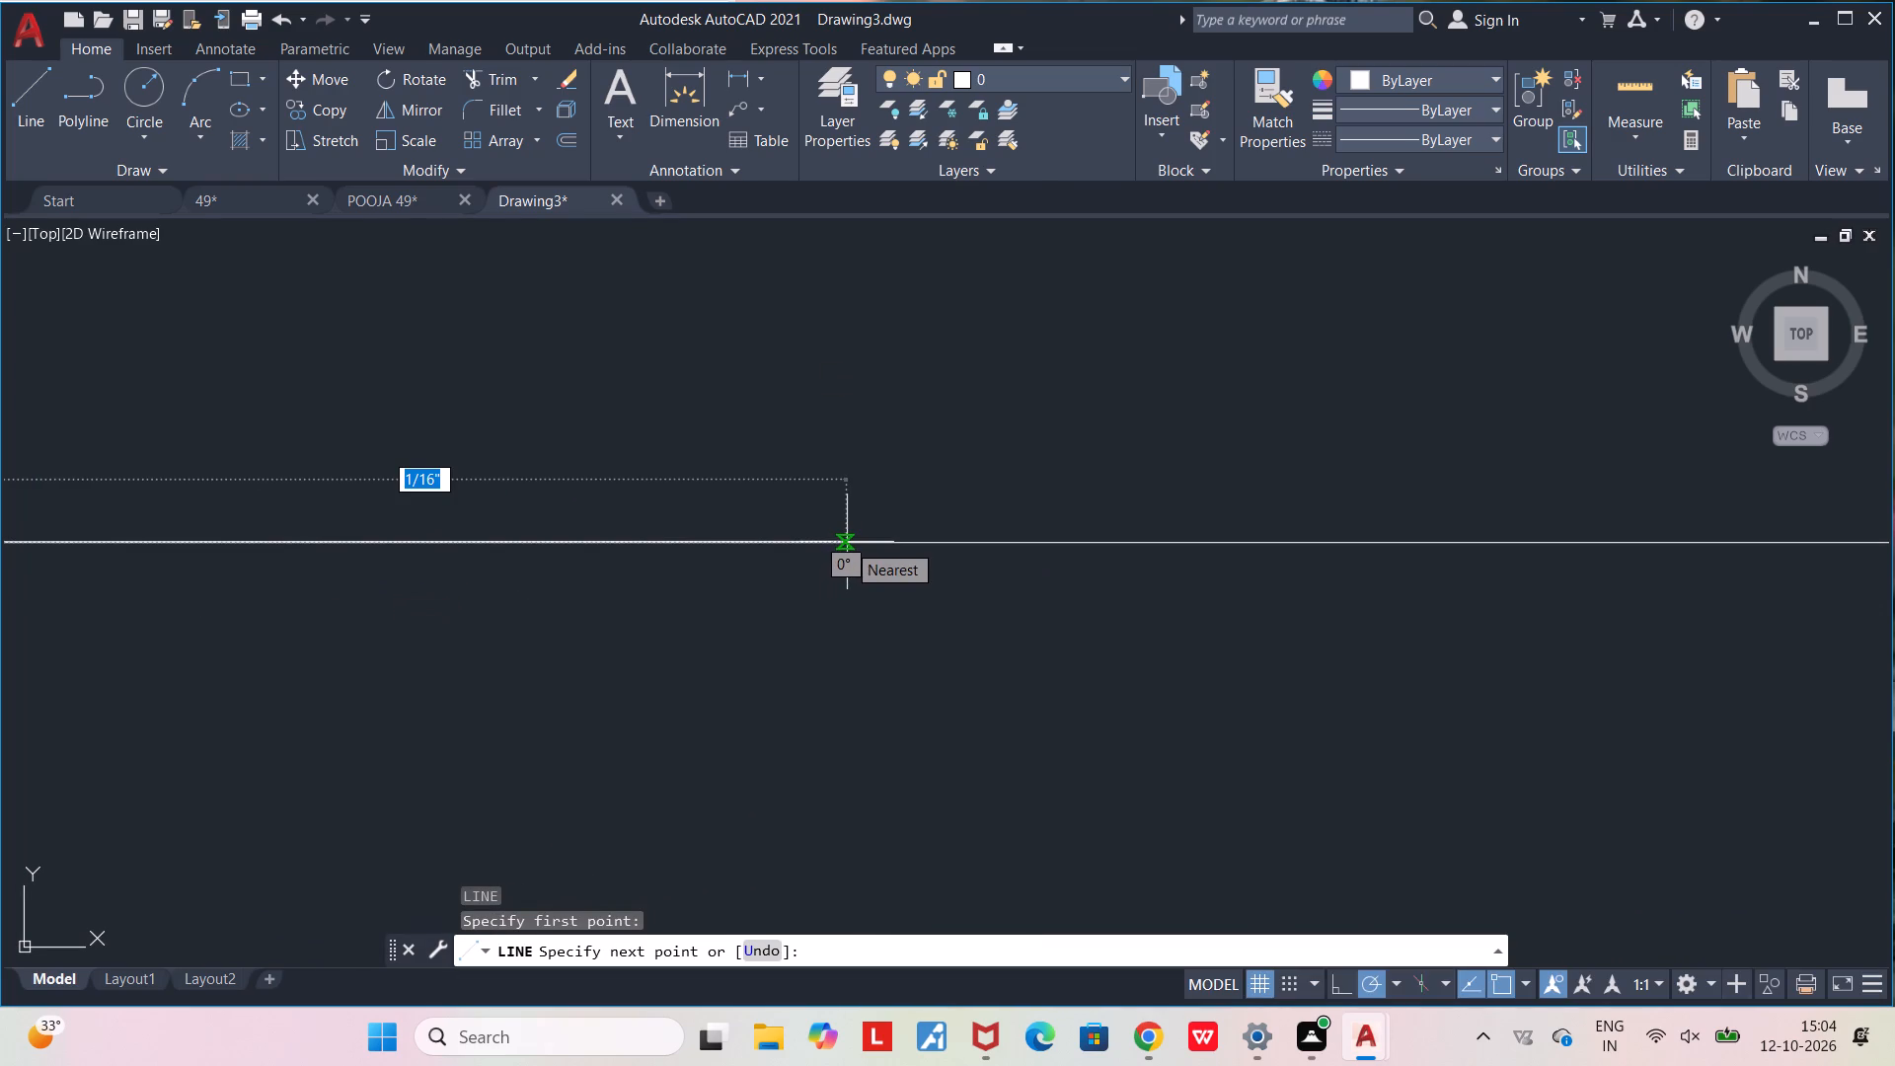
pyautogui.write("5'")
pyautogui.press('Return')
# Continue the line 6' straight down from the end of the 5' segment, into the outline.
pyautogui.scroll(-4, 828, 842)
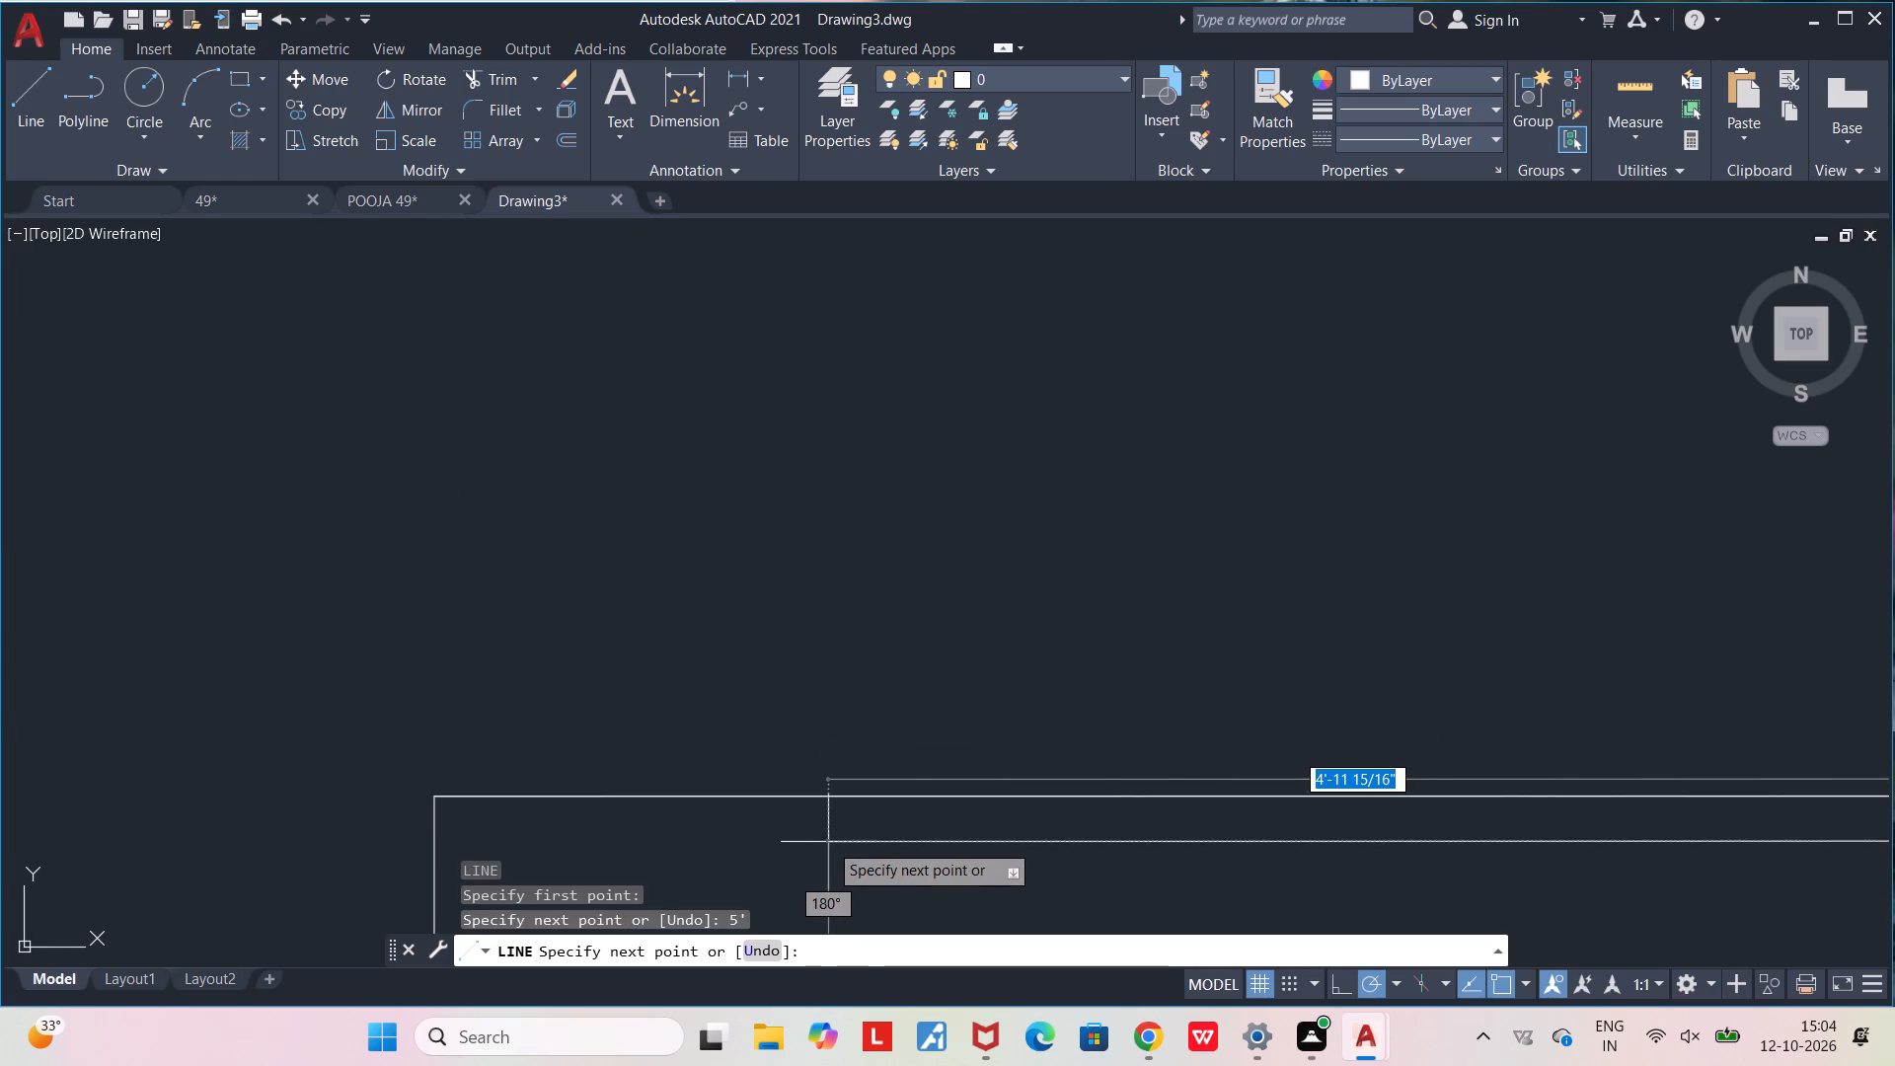
pyautogui.scroll(-3, 828, 842)
pyautogui.moveTo(813, 824); pyautogui.dragTo(363, 404, button='middle')
pyautogui.scroll(-12, 363, 404)
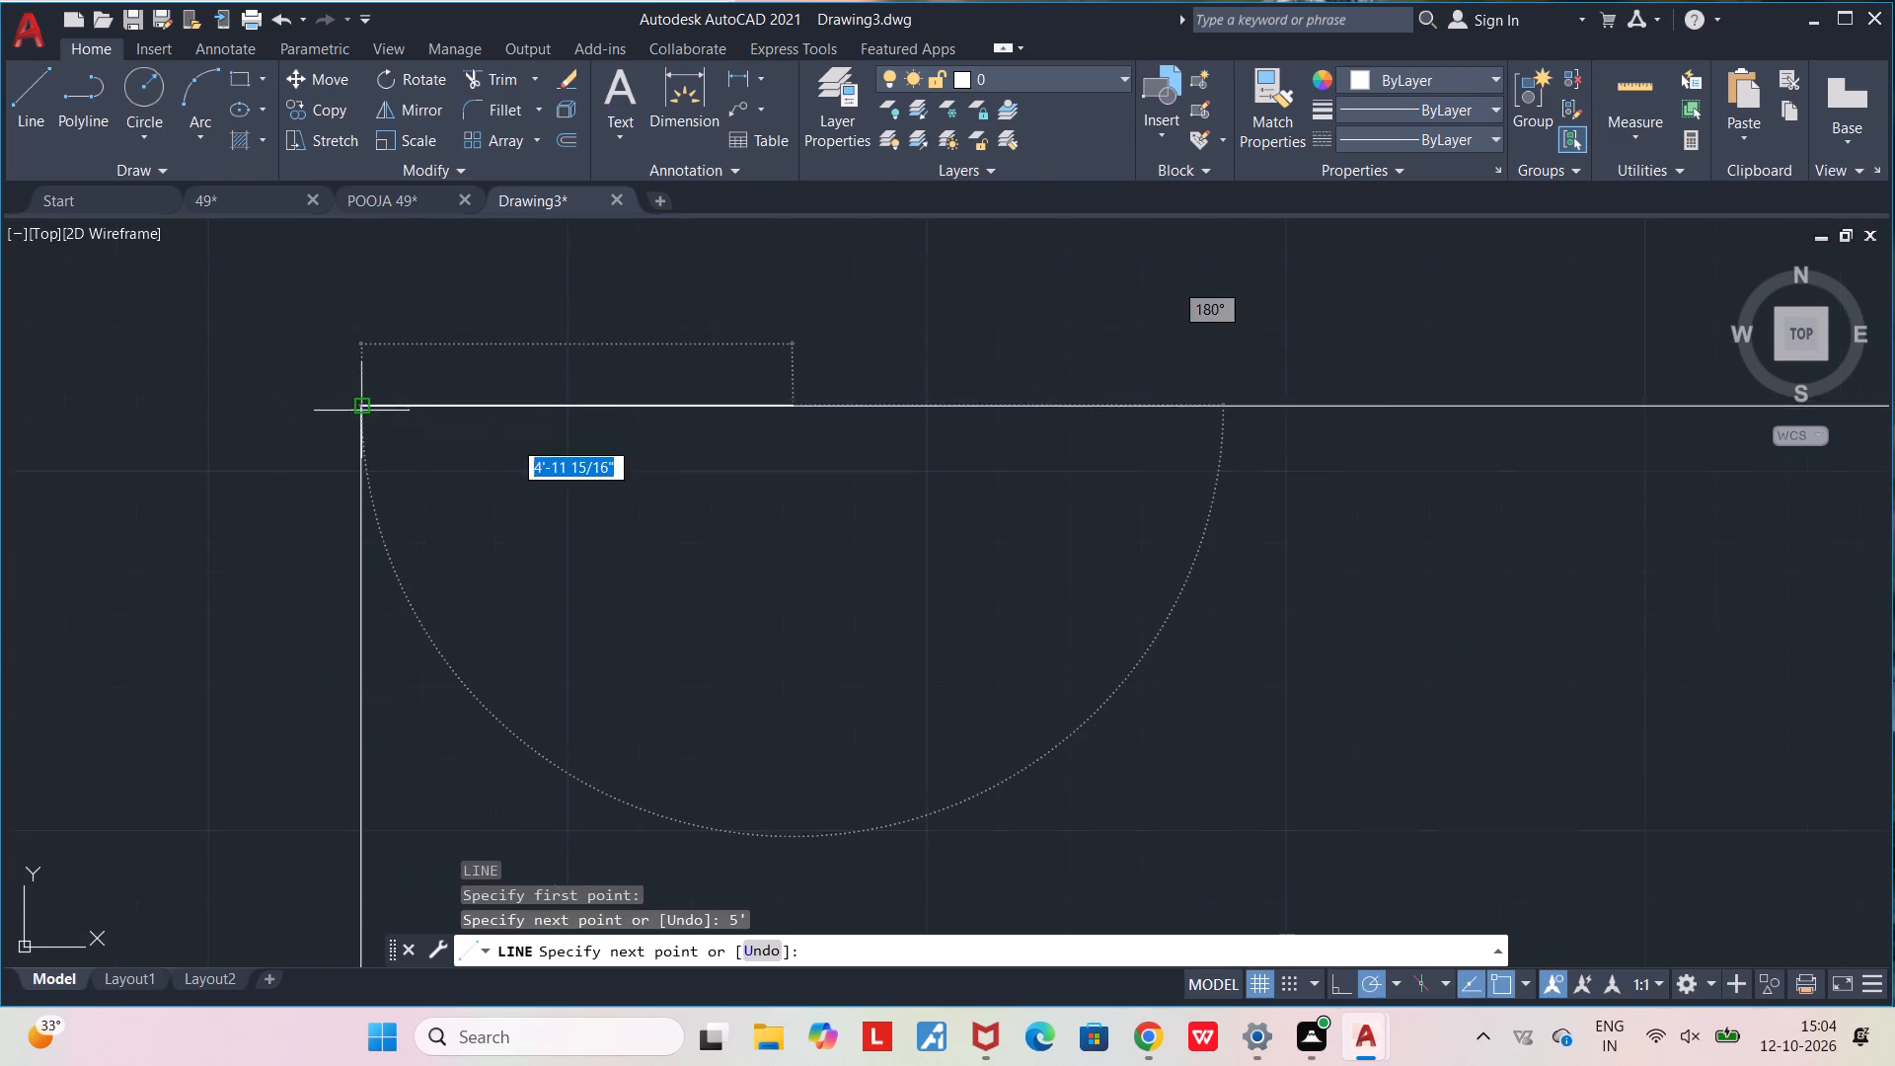
pyautogui.scroll(-5, 361, 412)
pyautogui.scroll(3, 430, 543)
pyautogui.moveTo(426, 495); pyautogui.dragTo(683, 1031, button='middle')
pyautogui.scroll(4, 637, 707)
pyautogui.scroll(-3, 637, 707)
pyautogui.moveTo(648, 717); pyautogui.dragTo(727, 798, button='middle')
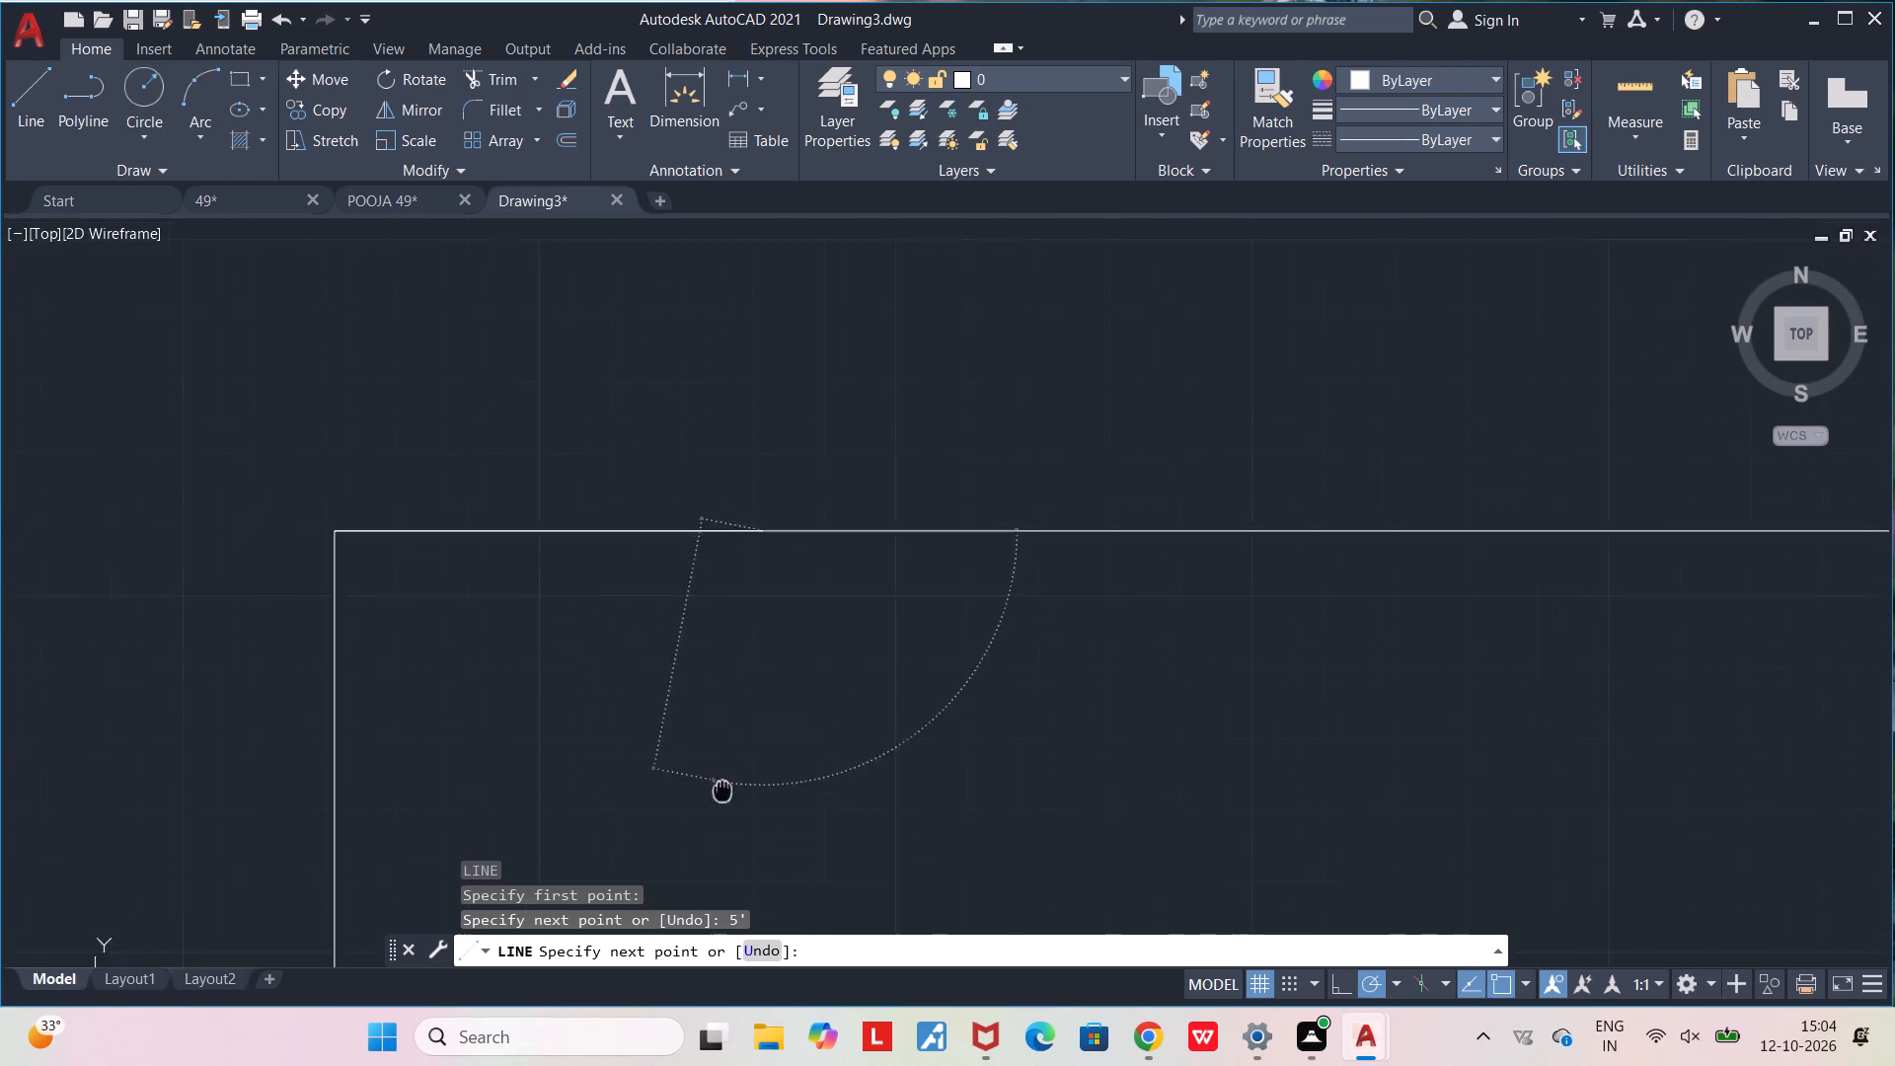
pyautogui.moveTo(727, 798); pyautogui.dragTo(794, 870, button='middle')
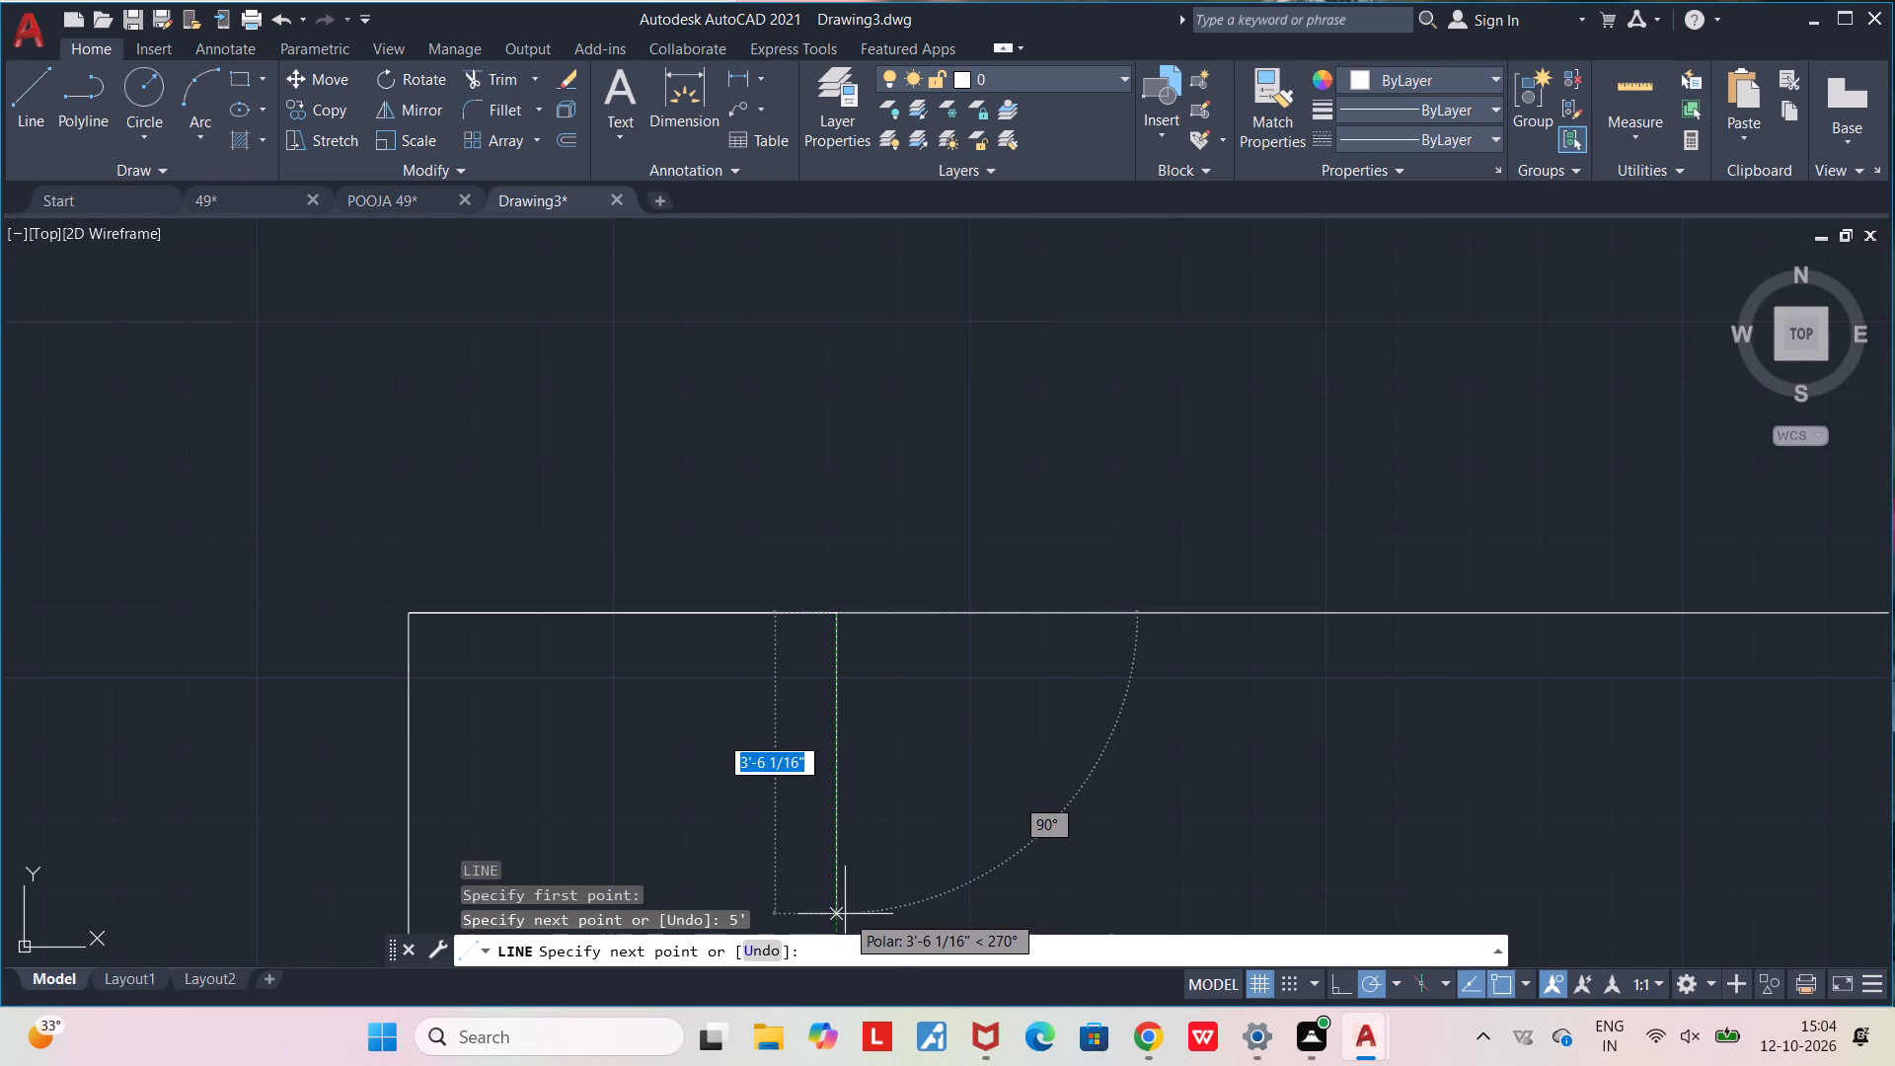
pyautogui.write("6'")
pyautogui.press('Return')
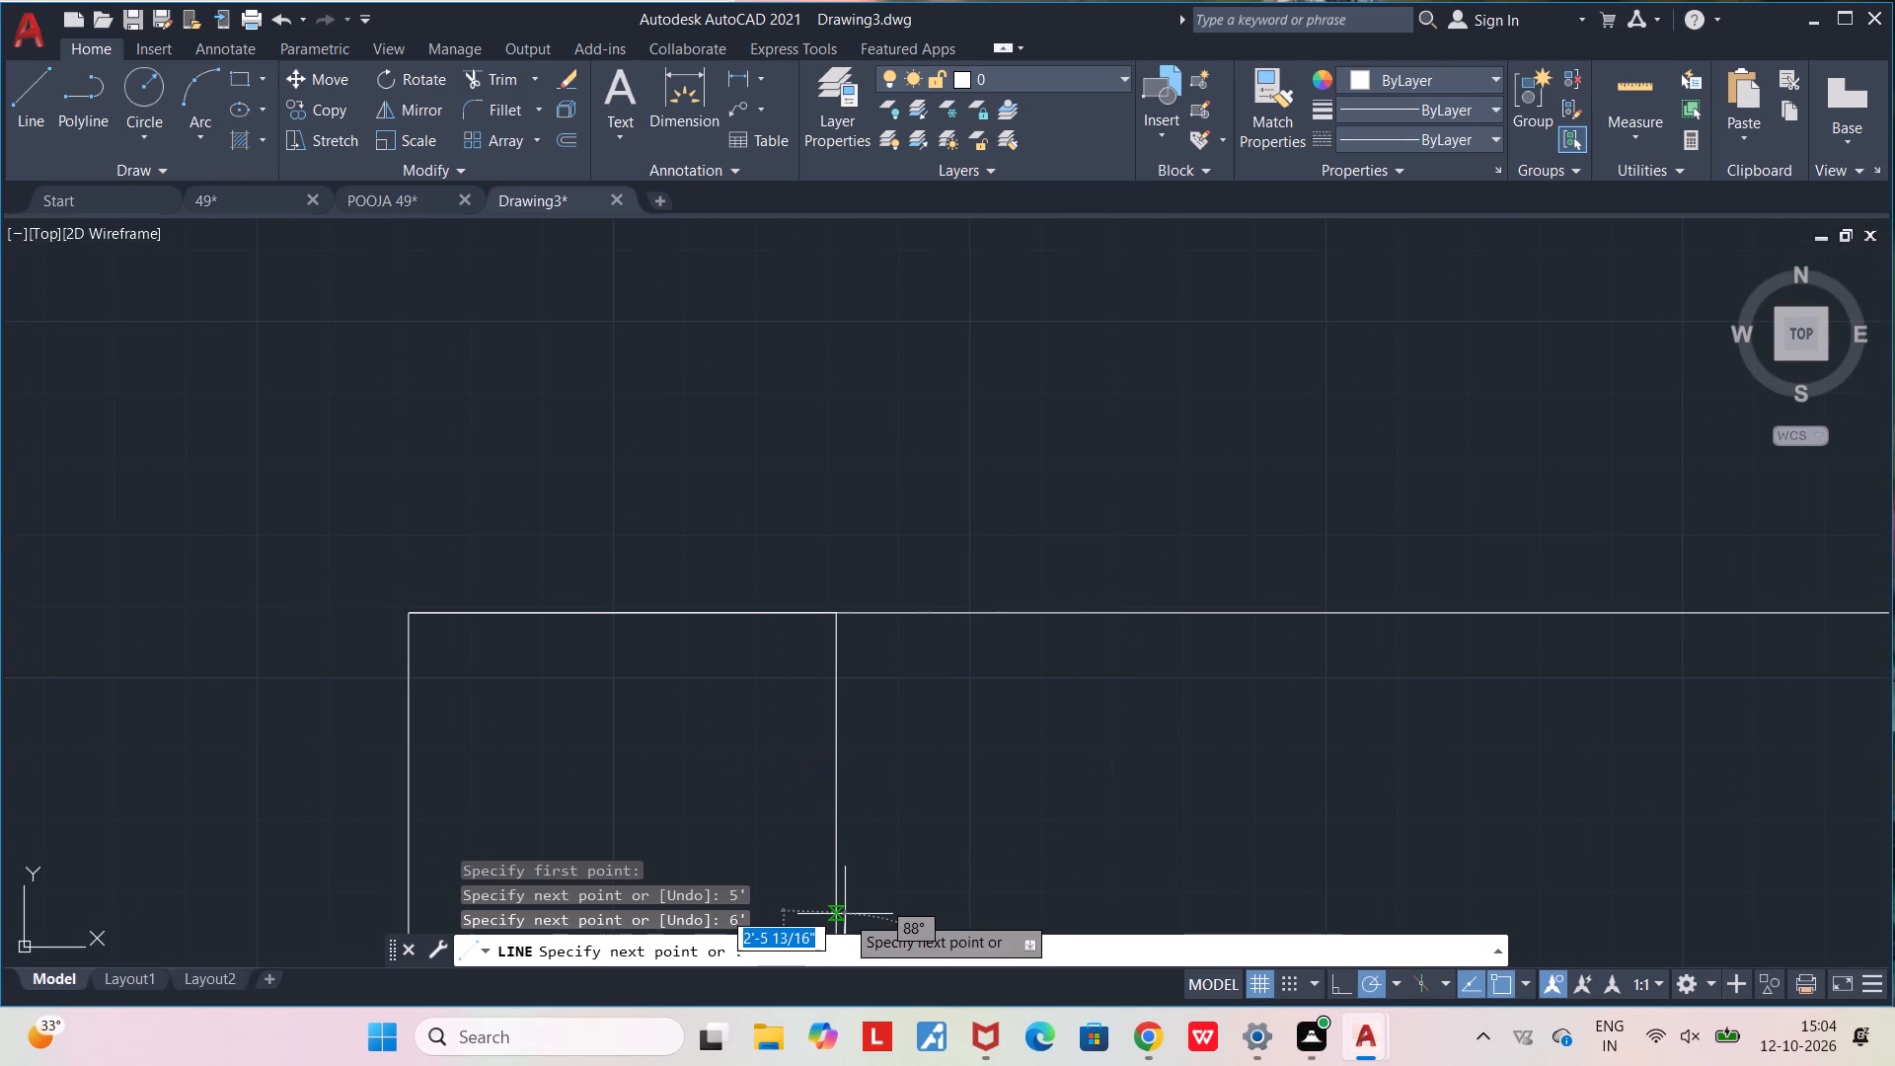
# Continue the line horizontally back to the outline's left edge, enclosing the 5' by 6' corner space, and end the line.
pyautogui.moveTo(856, 752); pyautogui.dragTo(874, 489, button='middle')
pyautogui.scroll(-2, 874, 485)
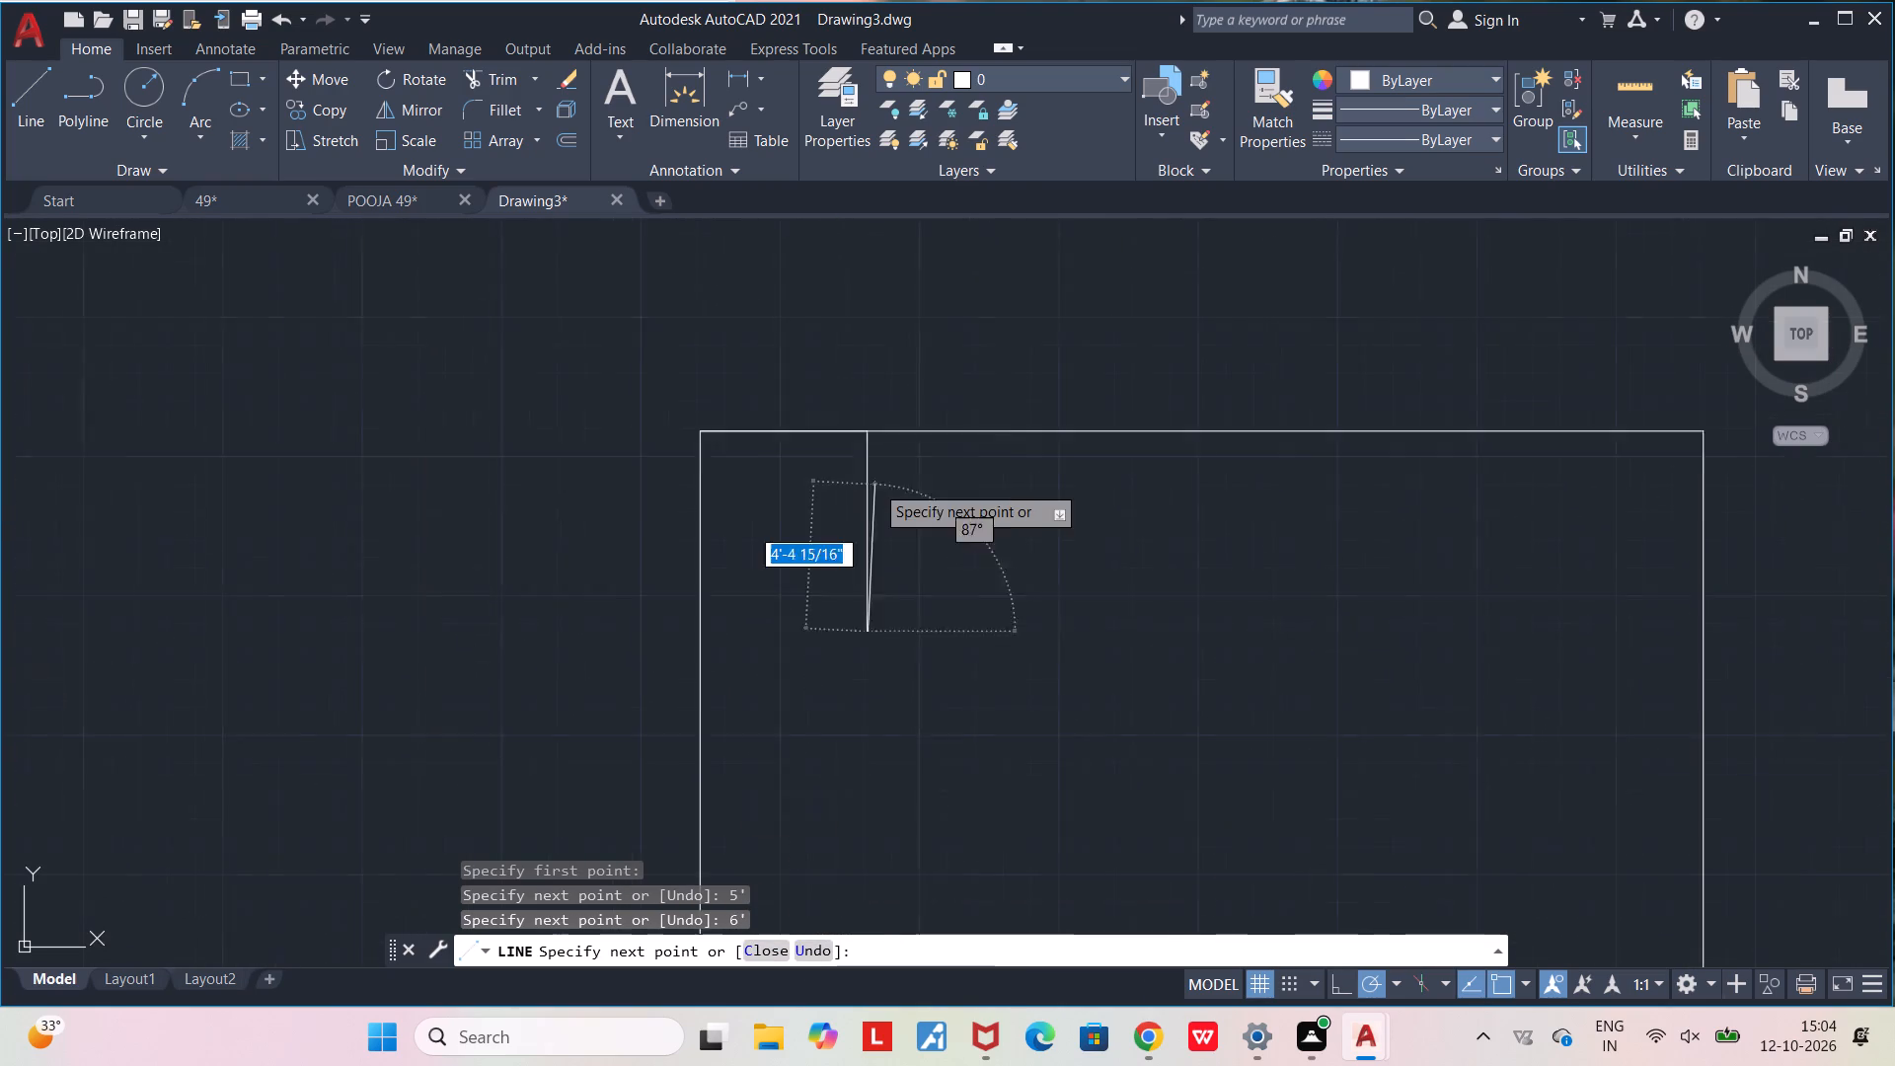
pyautogui.scroll(-1, 874, 483)
pyautogui.scroll(2, 694, 567)
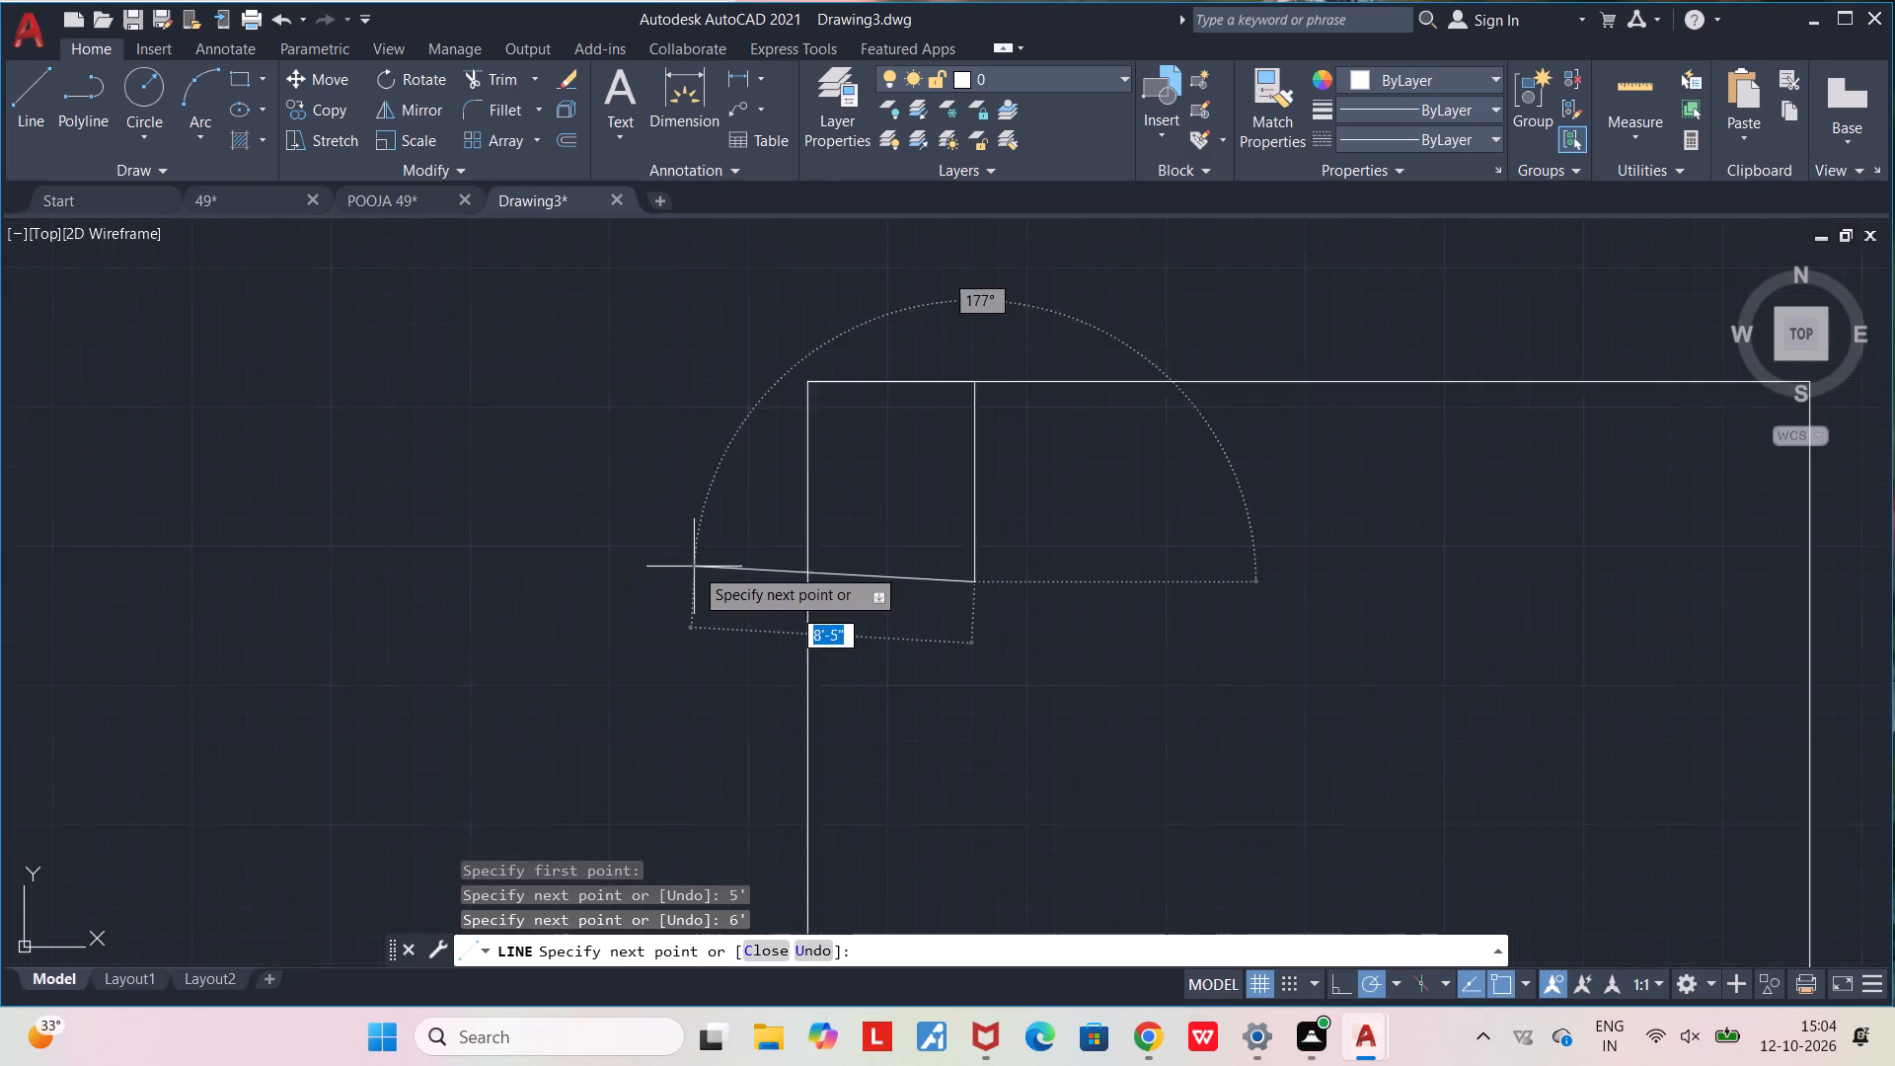
pyautogui.scroll(2, 694, 567)
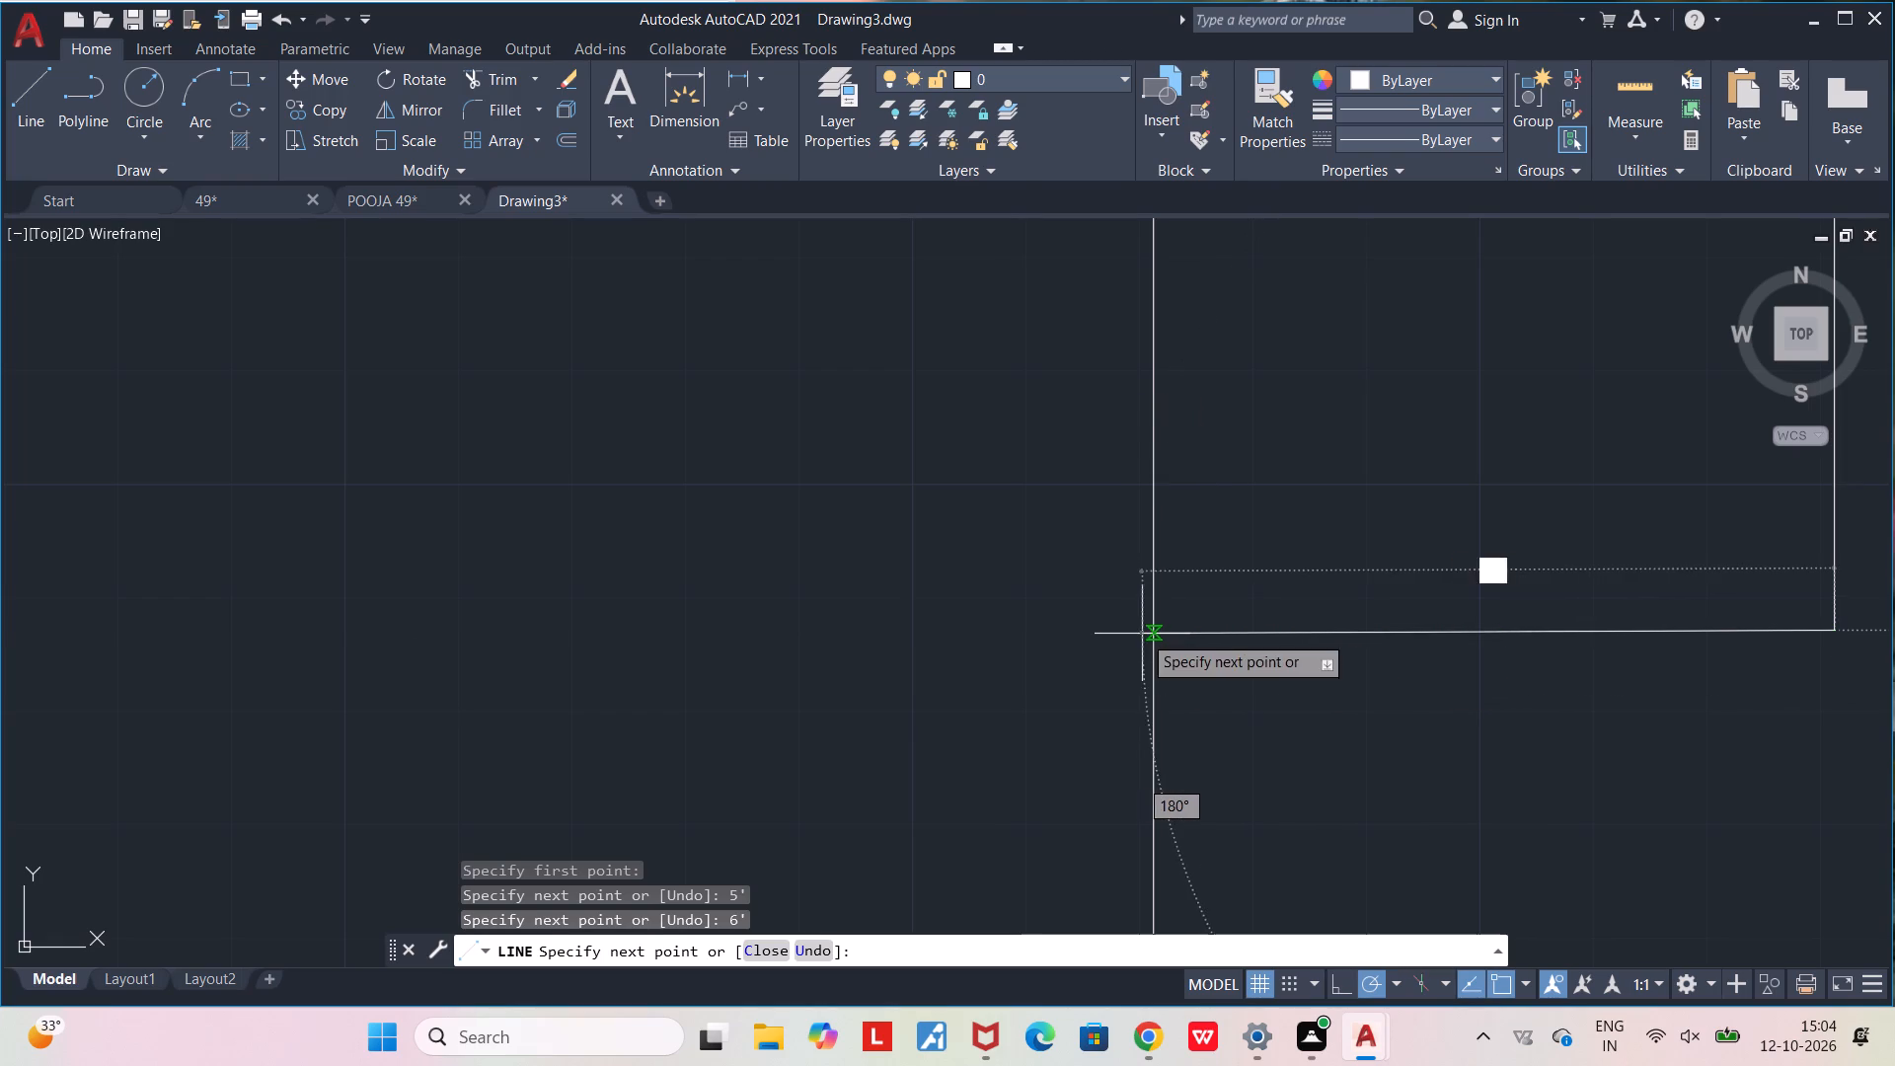
pyautogui.click(1143, 634)
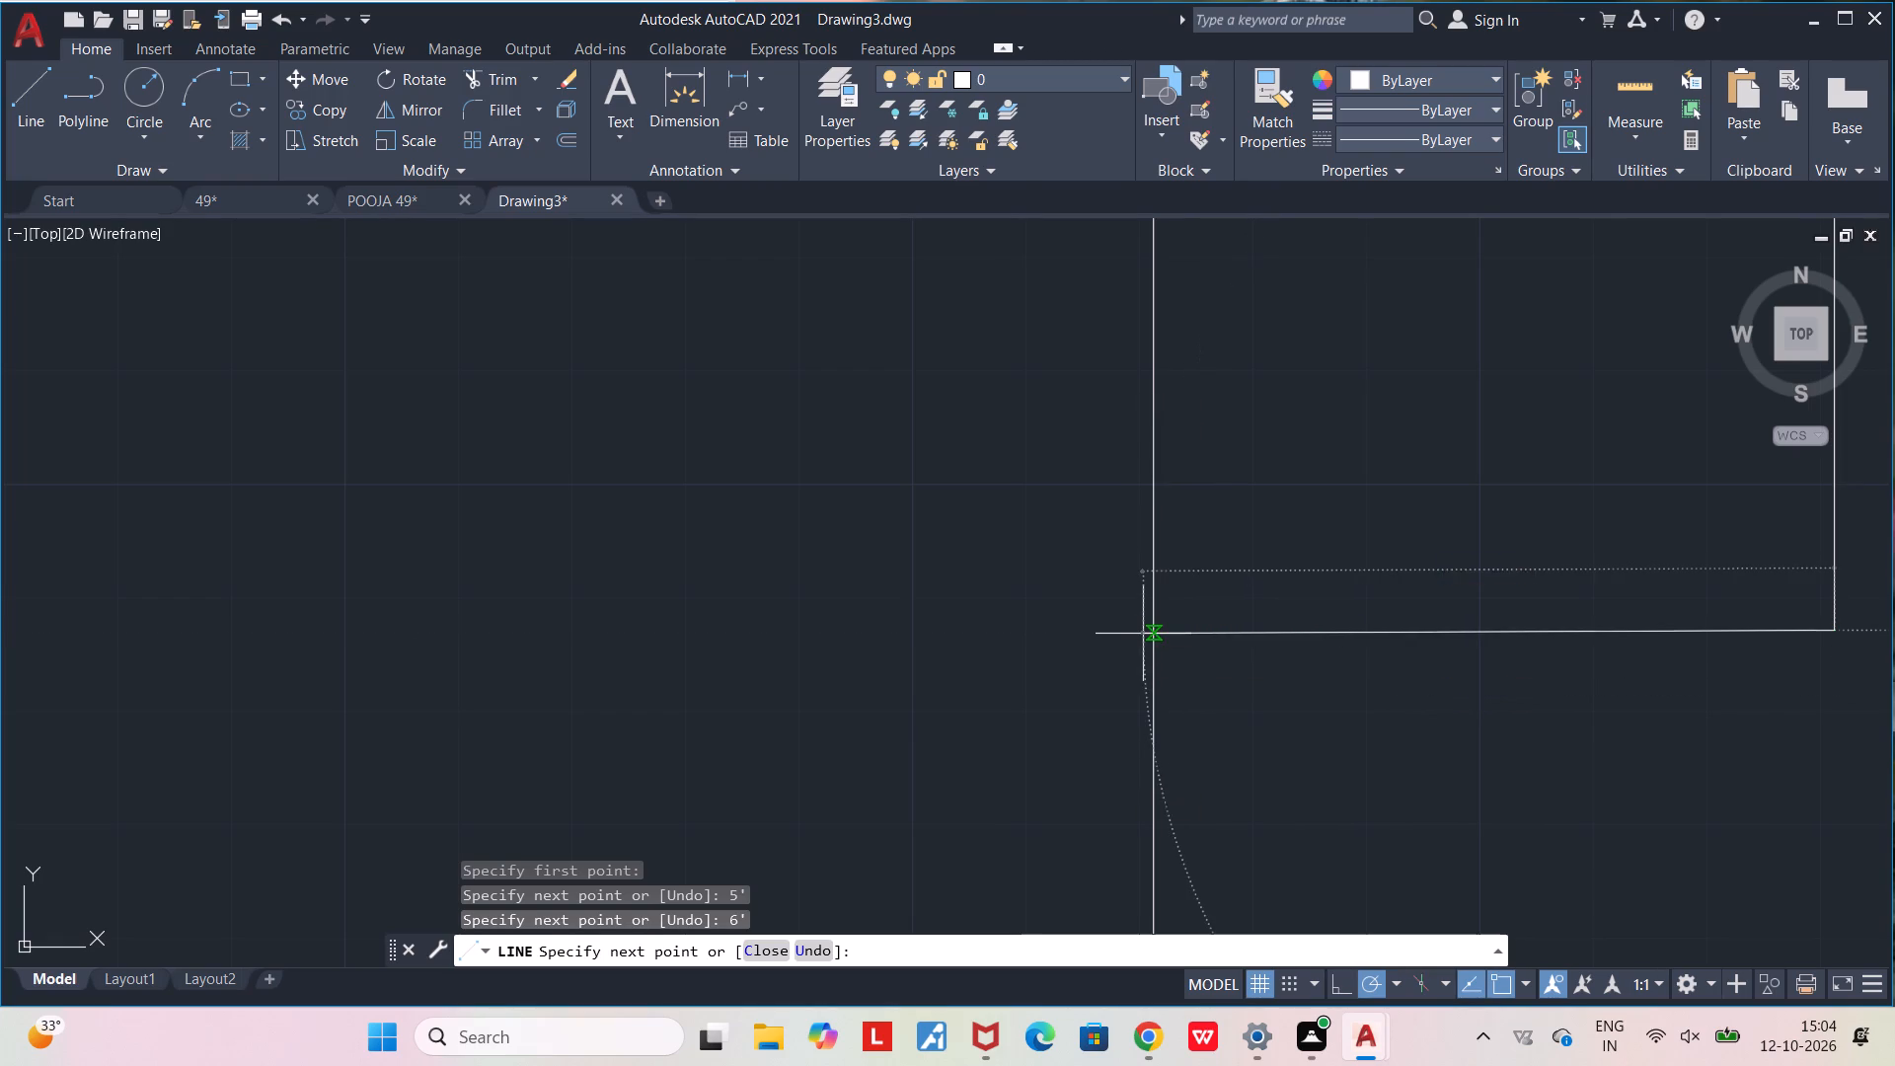
pyautogui.press('Escape')
pyautogui.moveTo(1349, 735); pyautogui.dragTo(763, 738, button='middle')
pyautogui.scroll(-3, 750, 738)
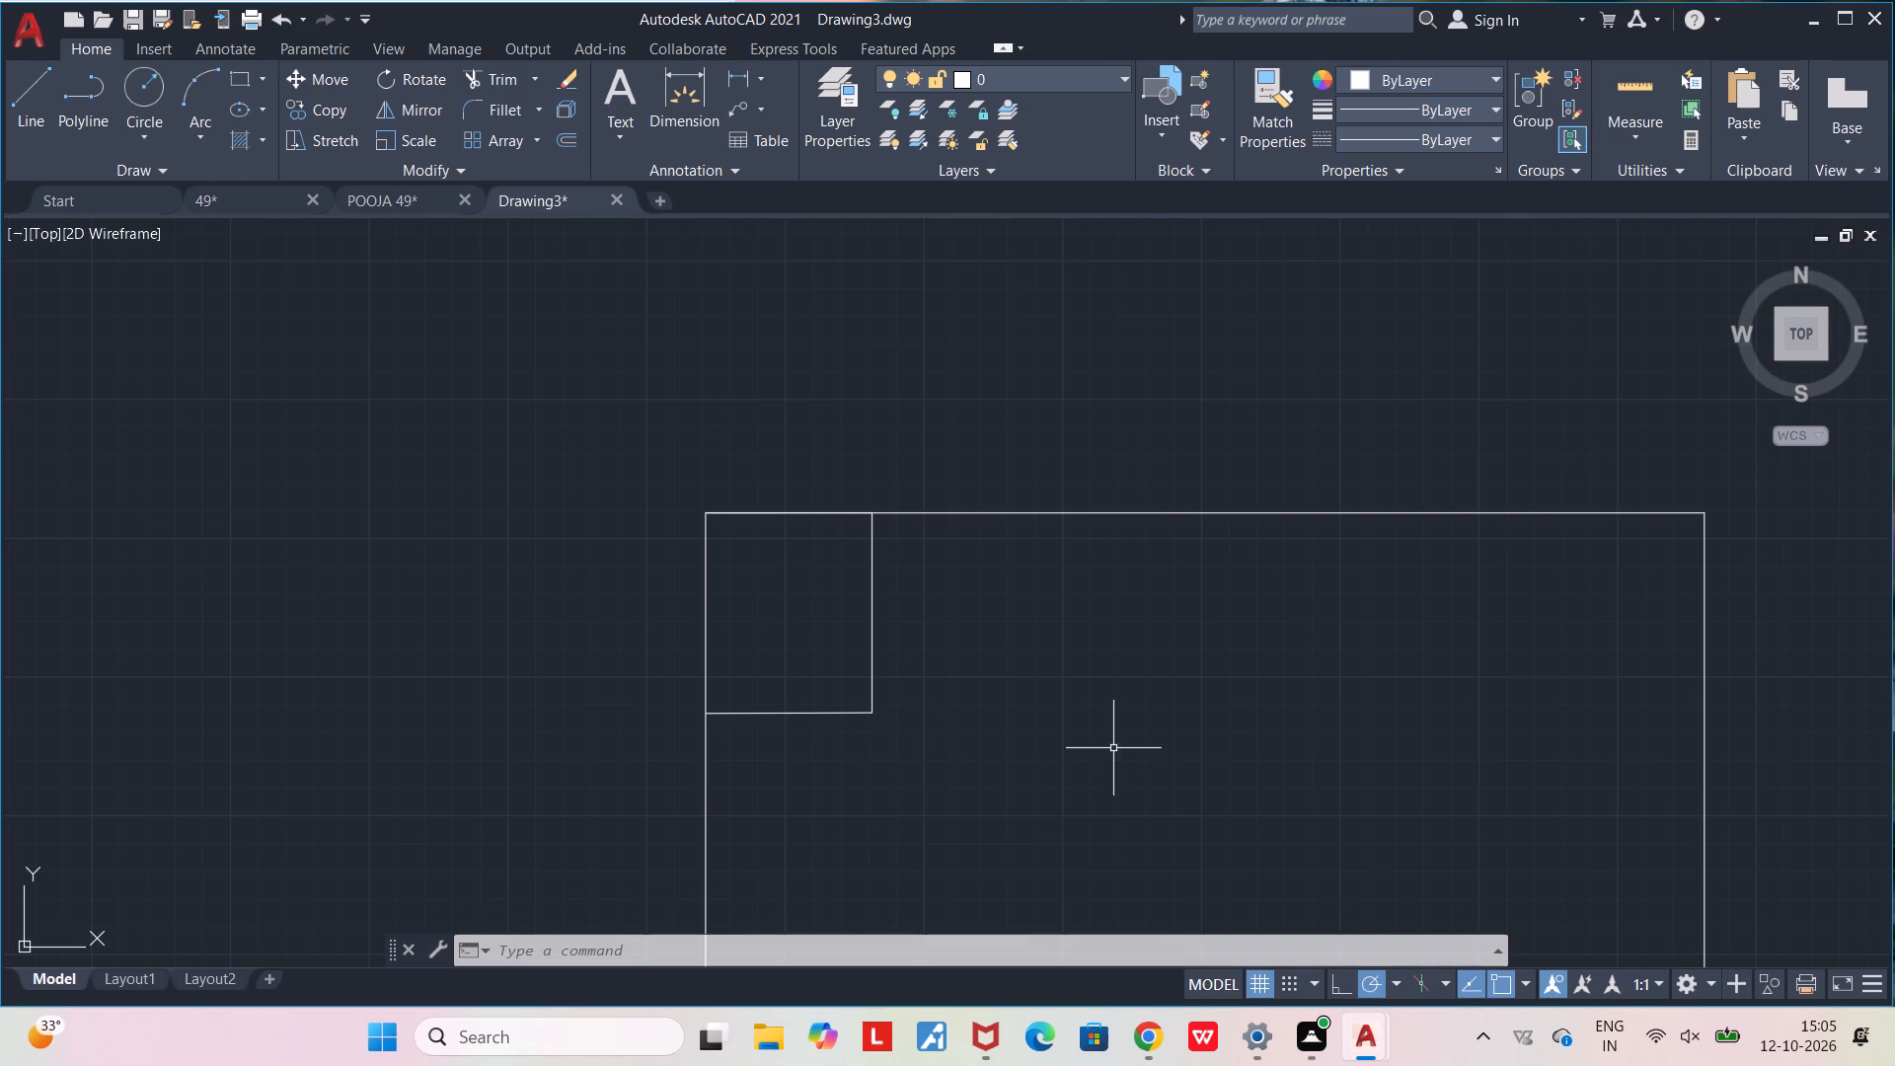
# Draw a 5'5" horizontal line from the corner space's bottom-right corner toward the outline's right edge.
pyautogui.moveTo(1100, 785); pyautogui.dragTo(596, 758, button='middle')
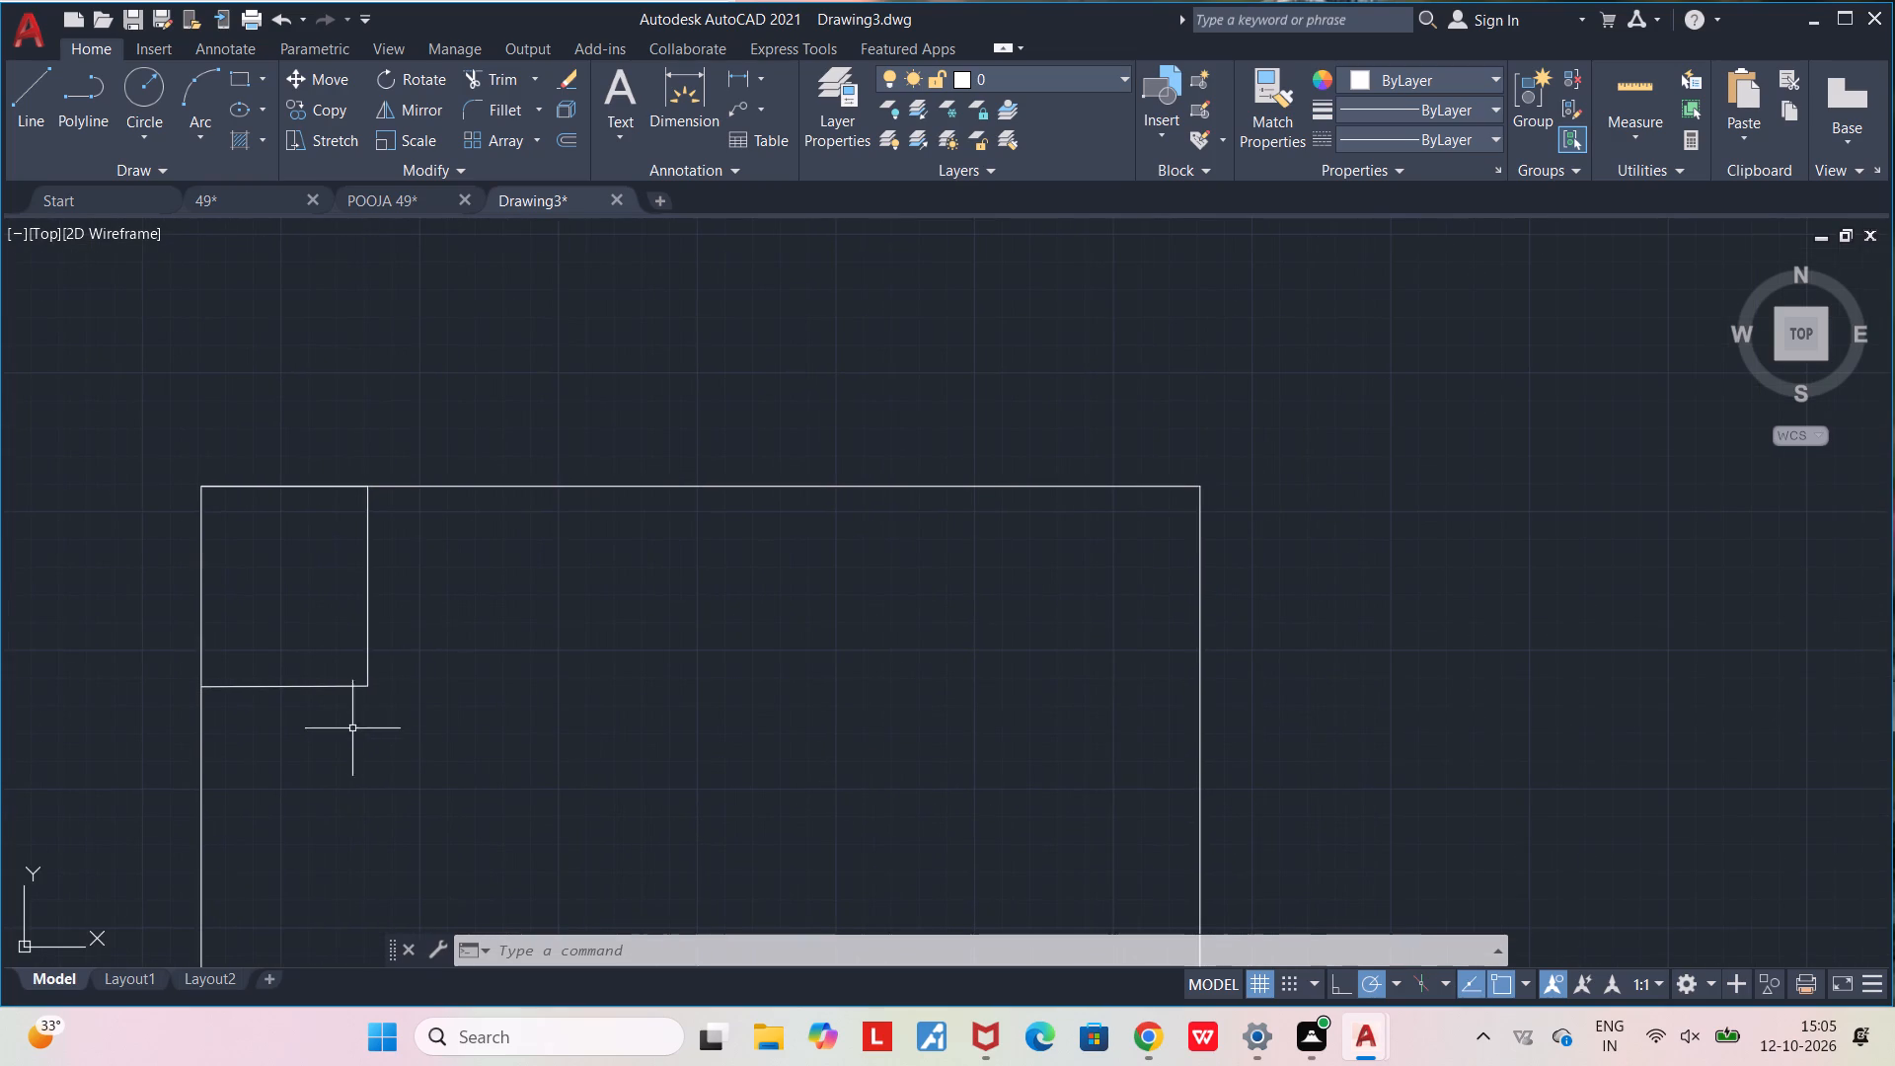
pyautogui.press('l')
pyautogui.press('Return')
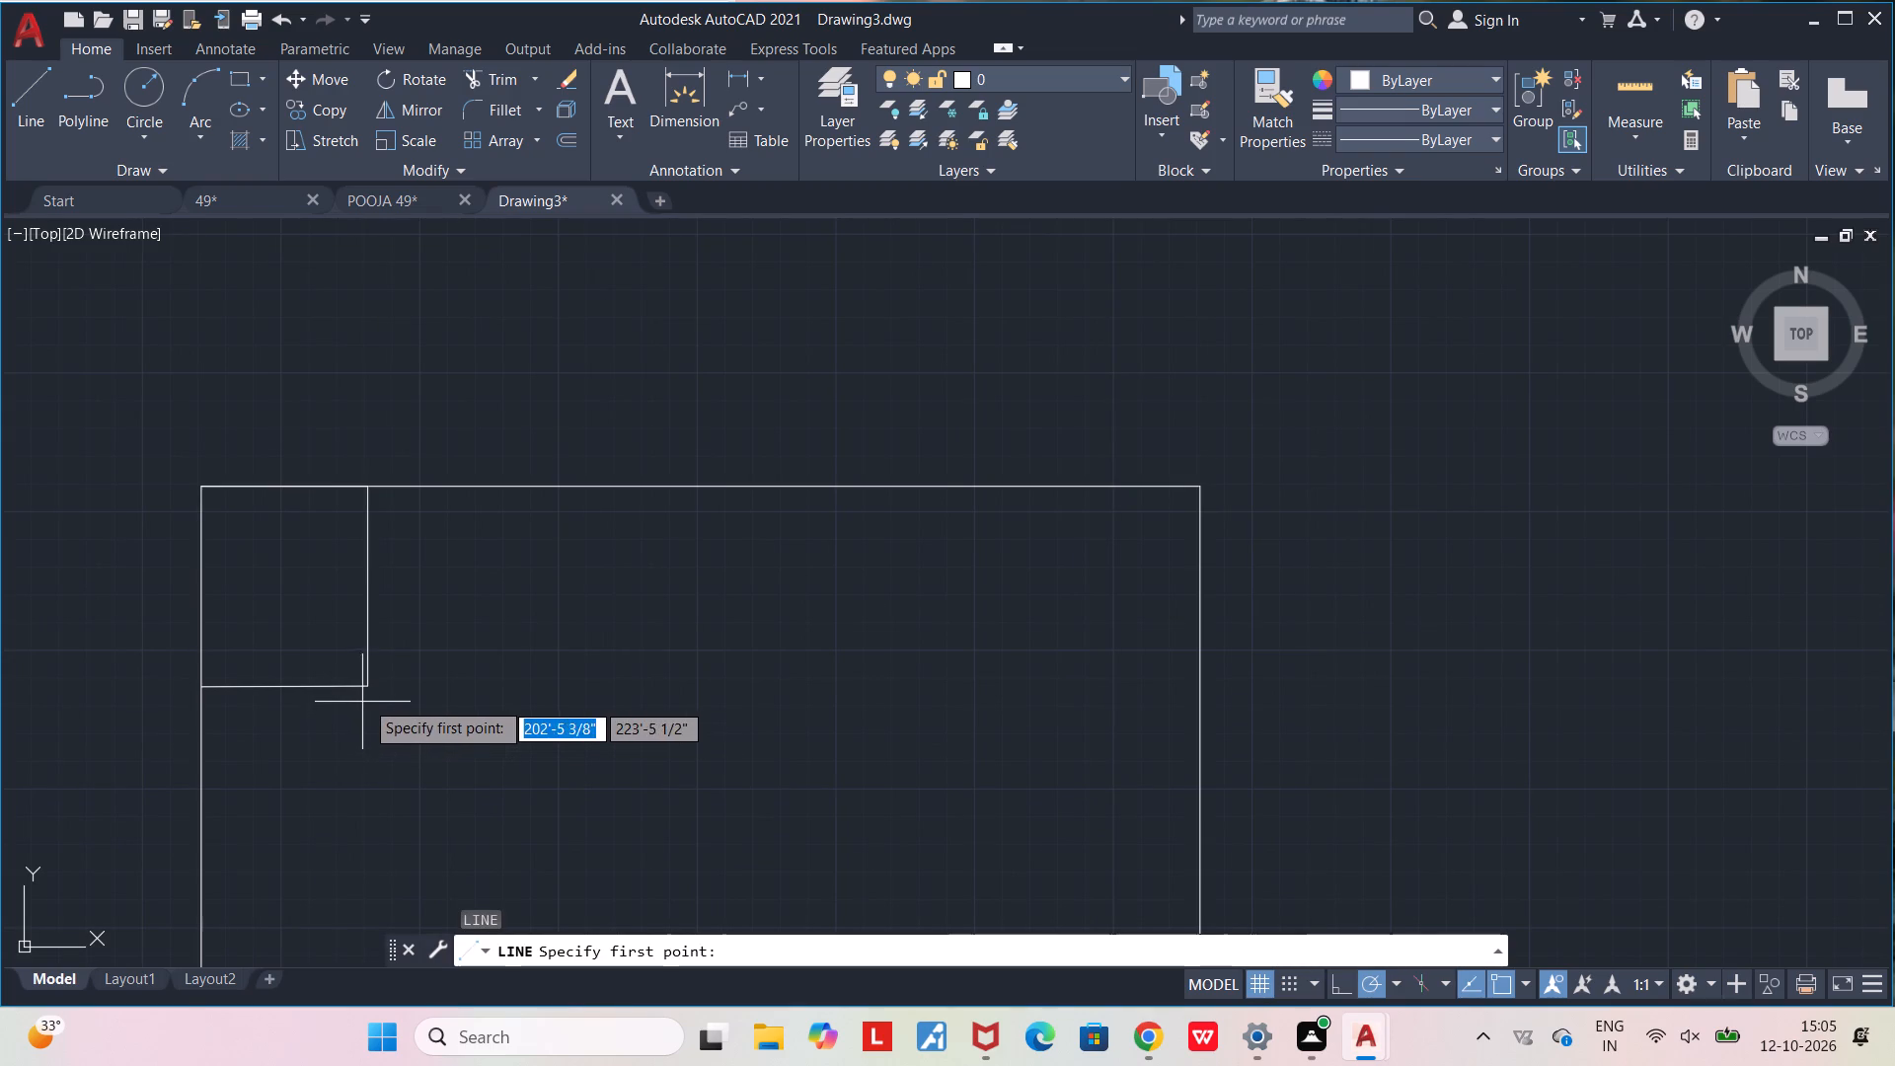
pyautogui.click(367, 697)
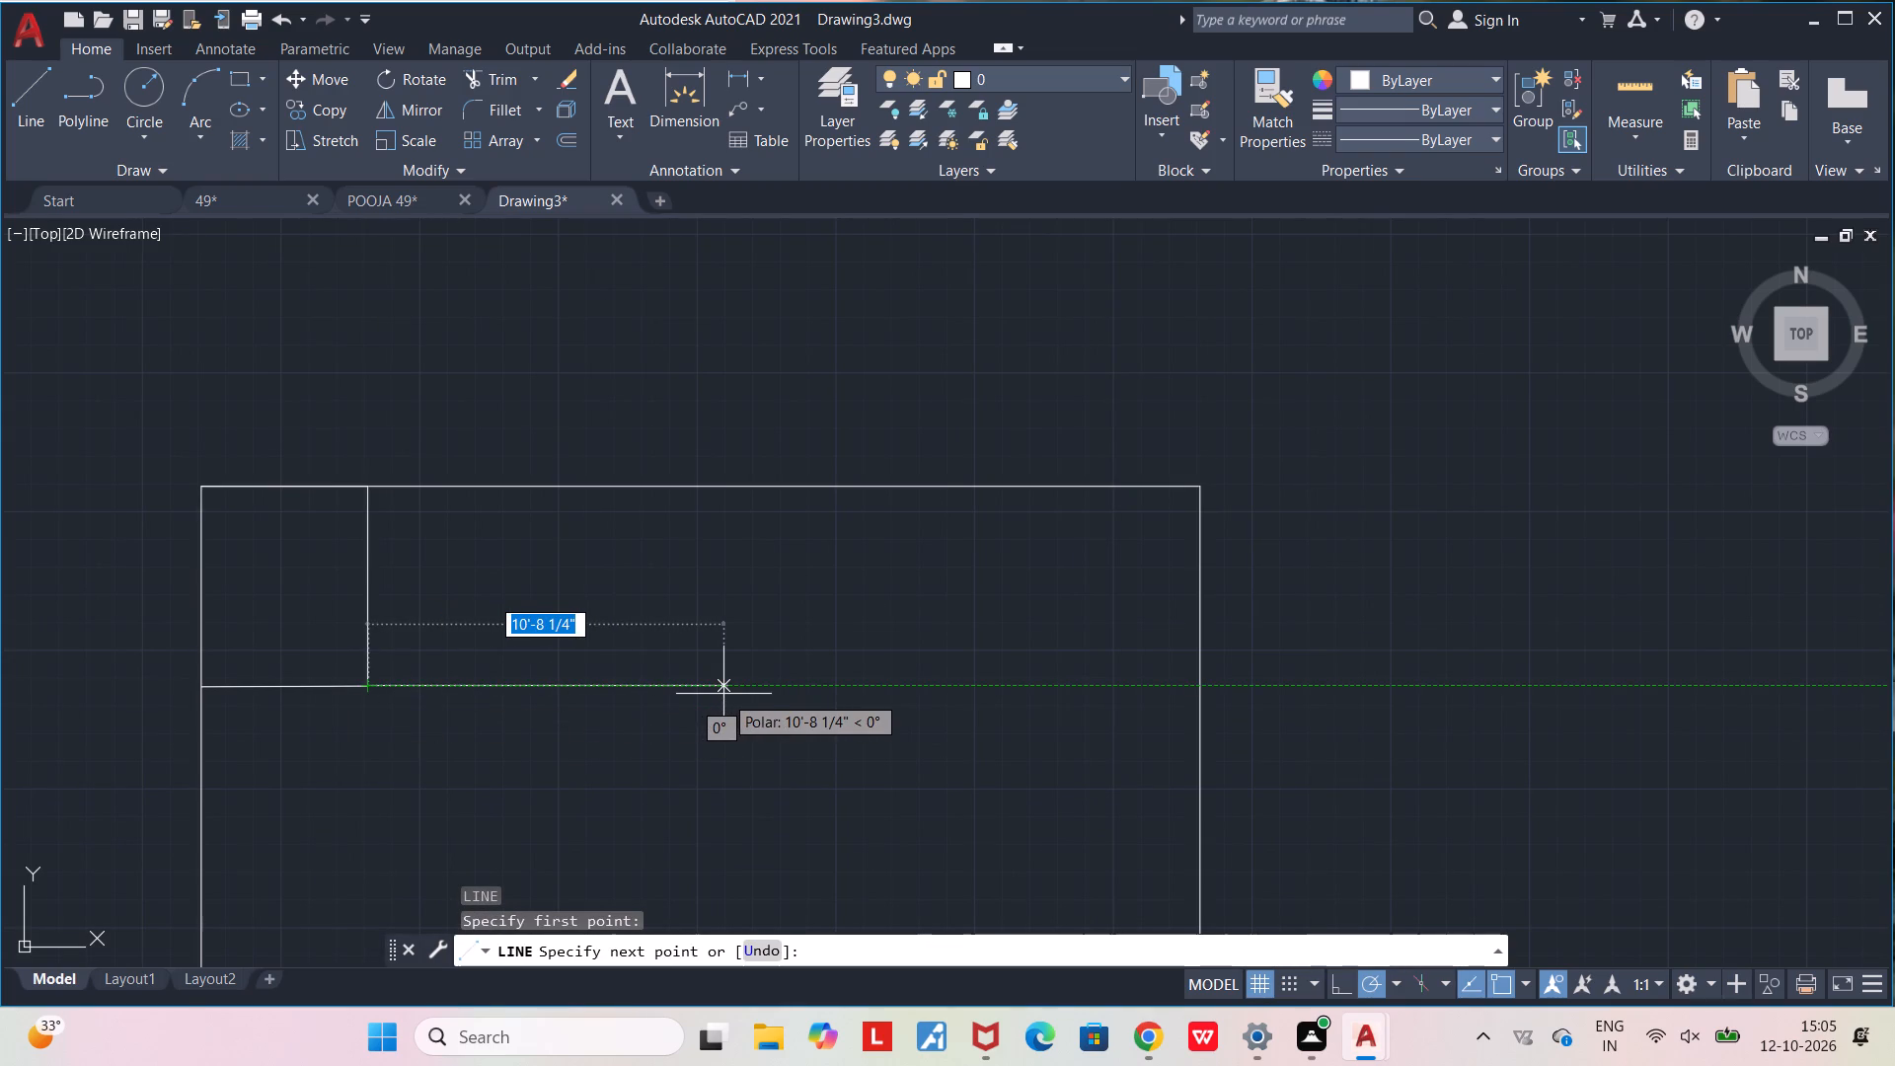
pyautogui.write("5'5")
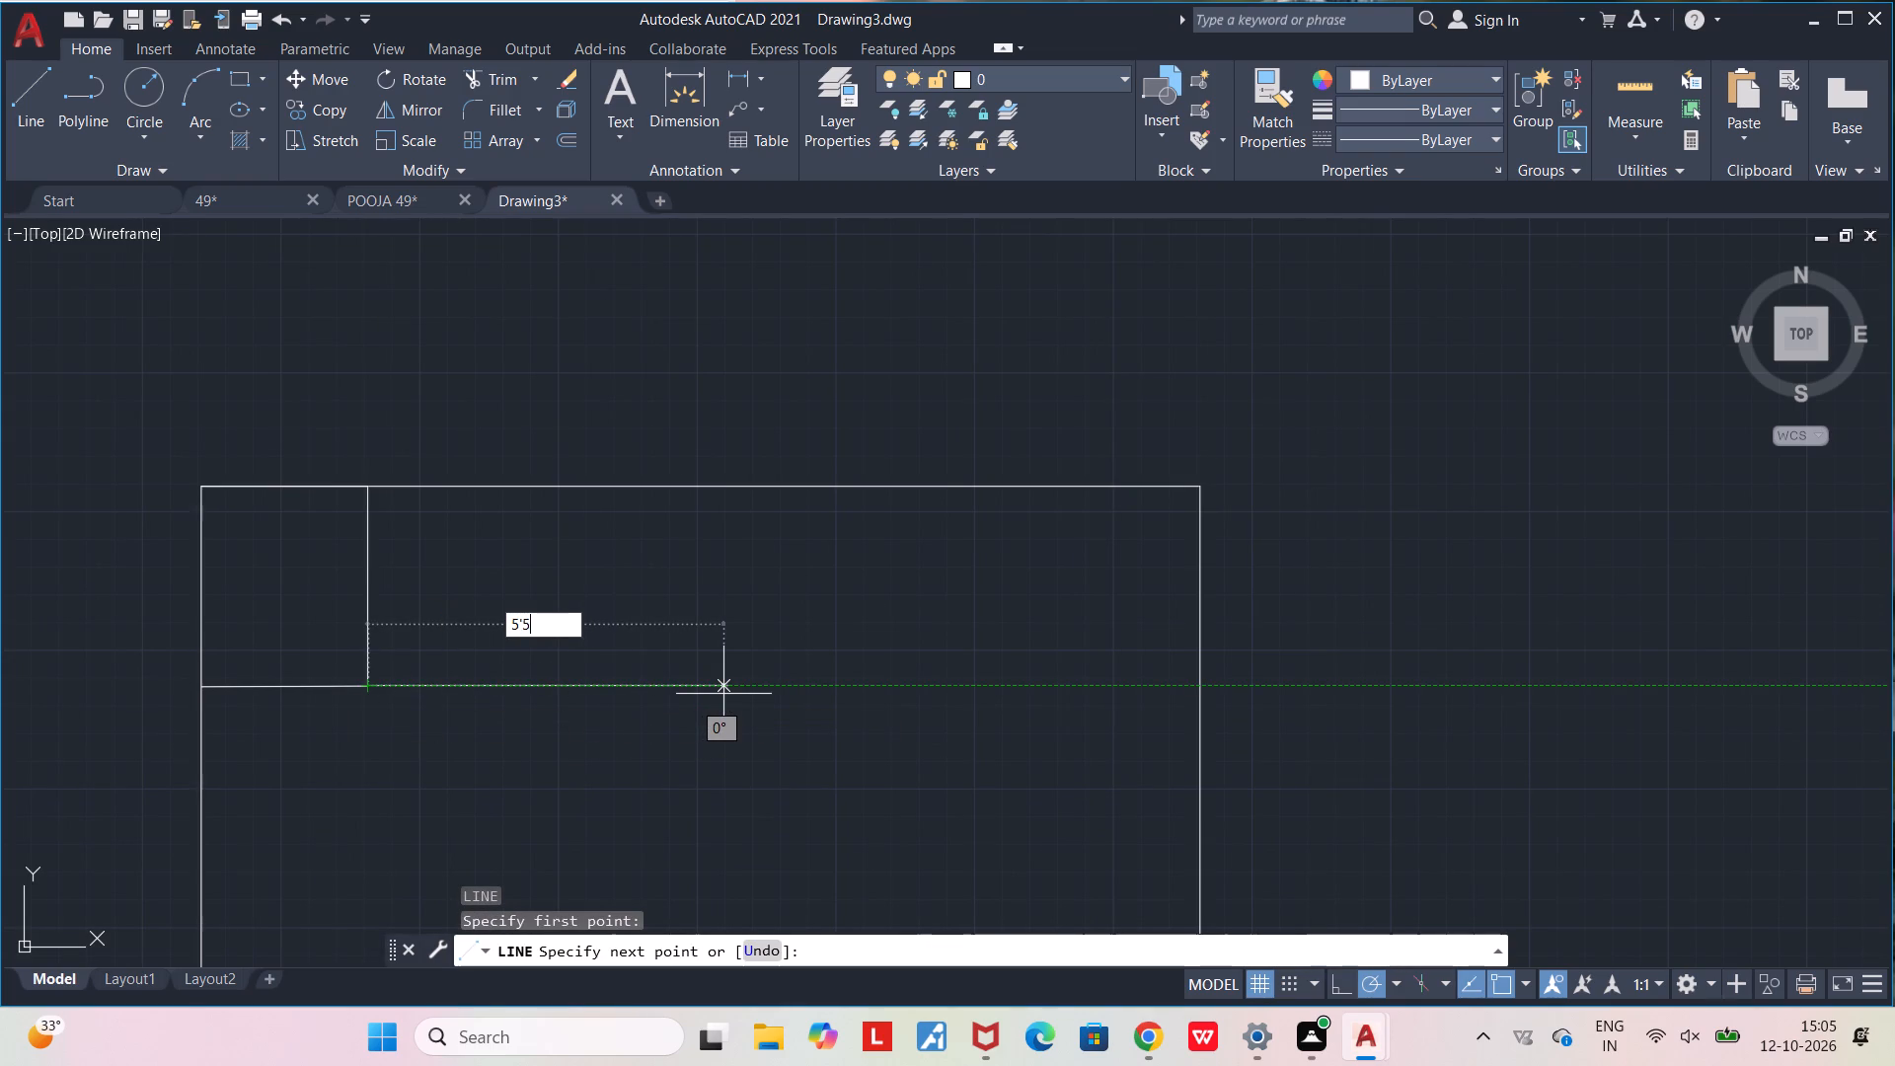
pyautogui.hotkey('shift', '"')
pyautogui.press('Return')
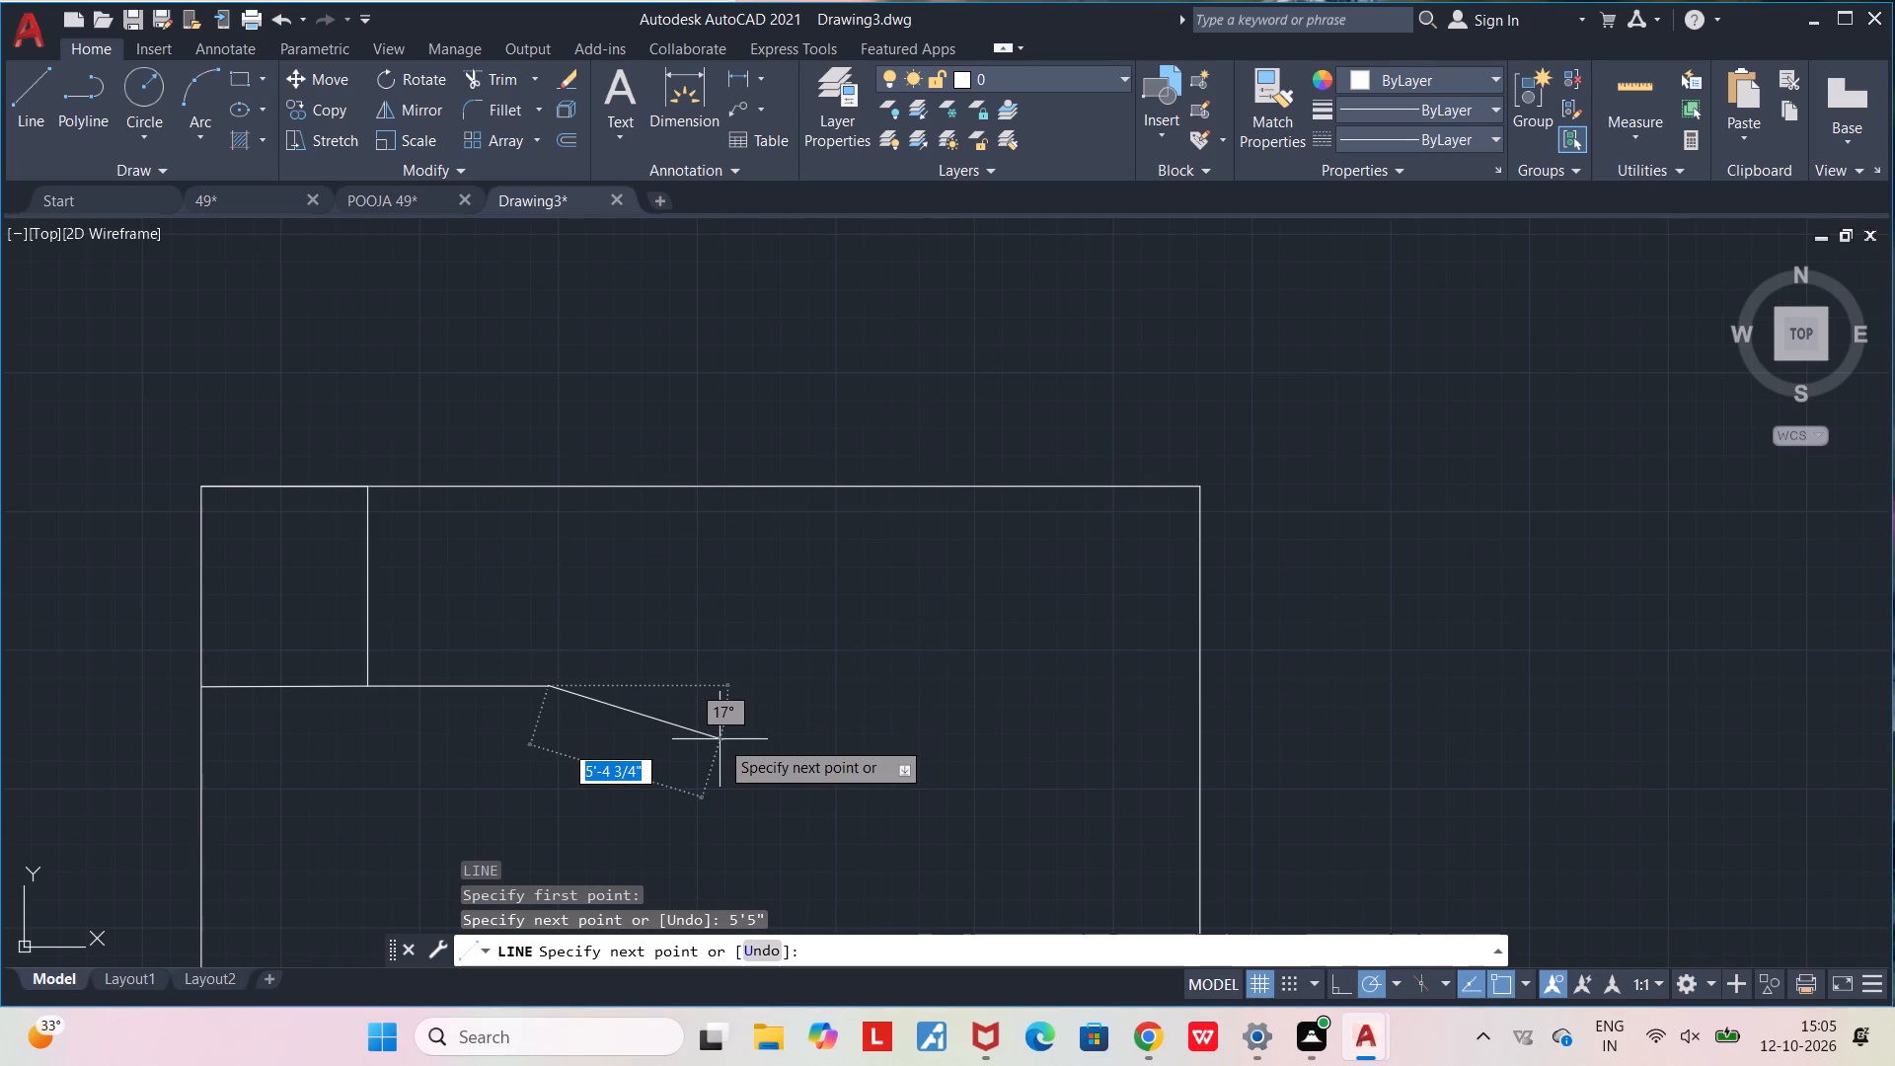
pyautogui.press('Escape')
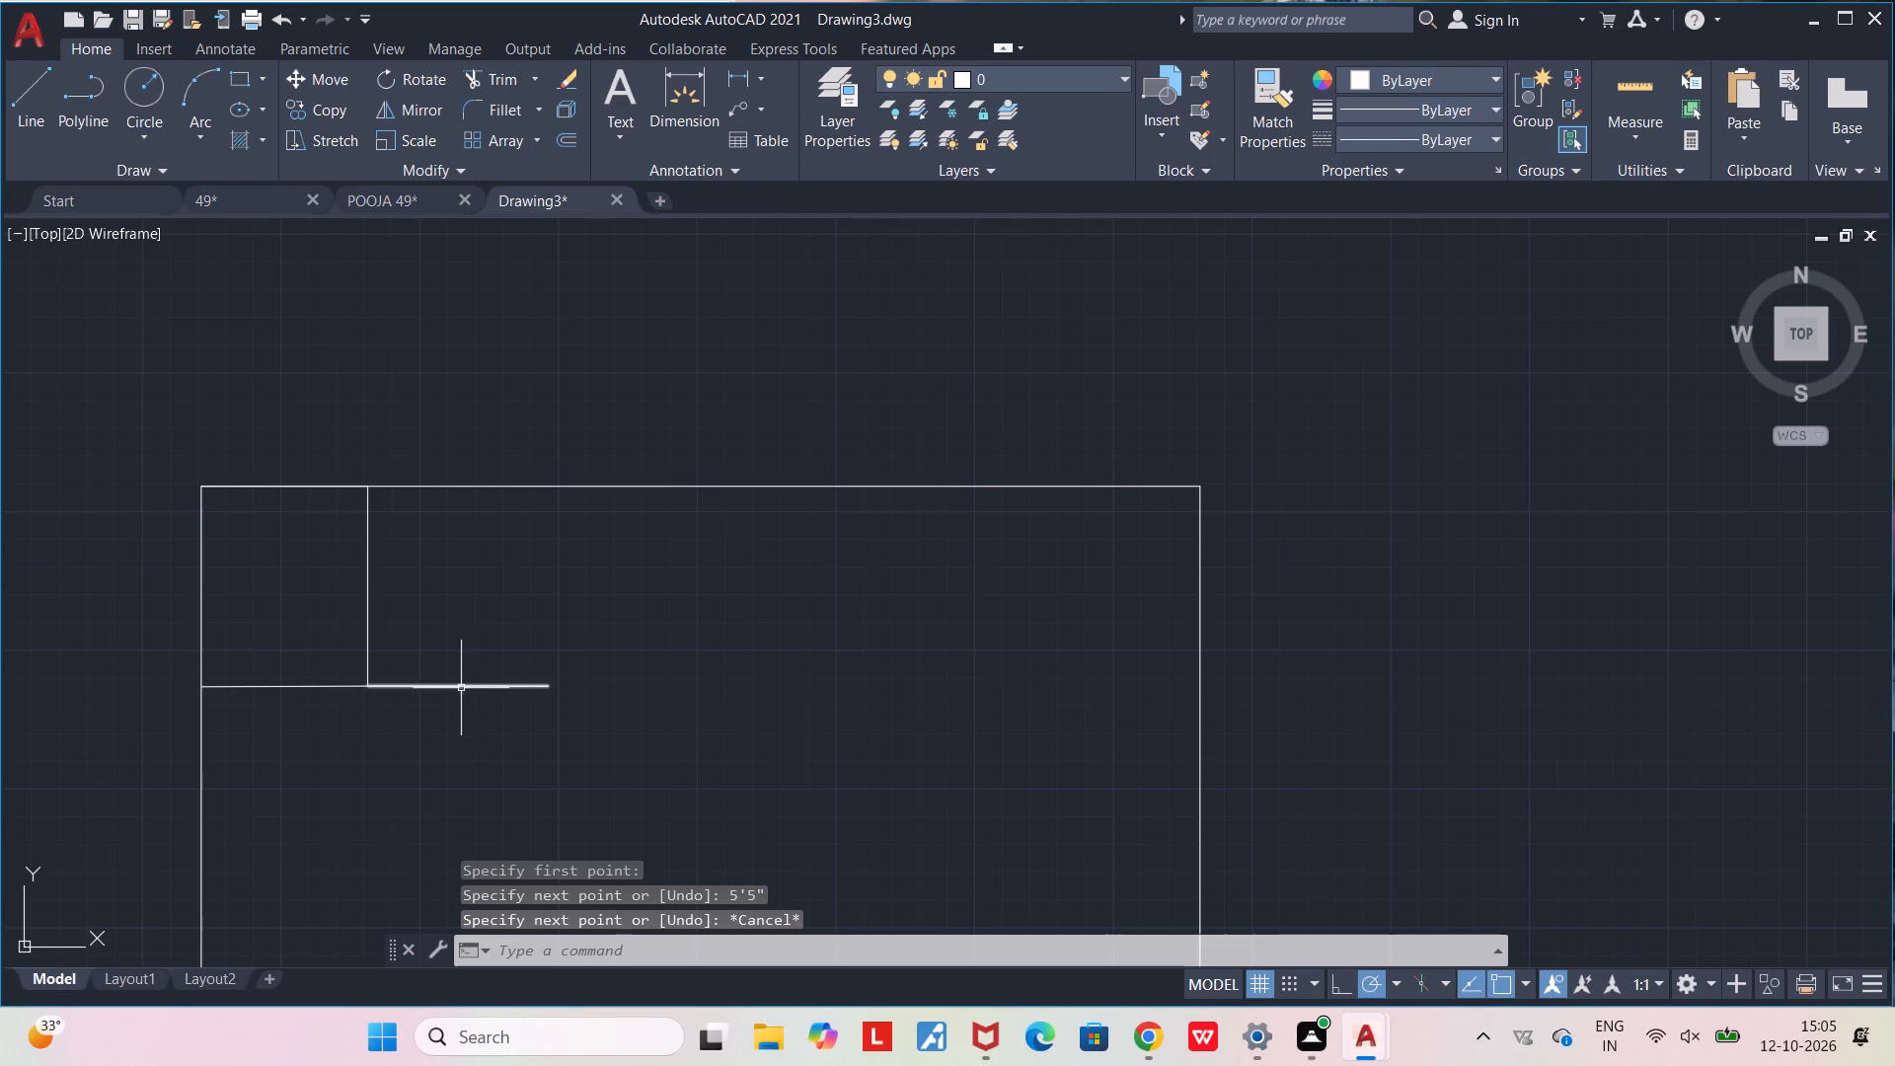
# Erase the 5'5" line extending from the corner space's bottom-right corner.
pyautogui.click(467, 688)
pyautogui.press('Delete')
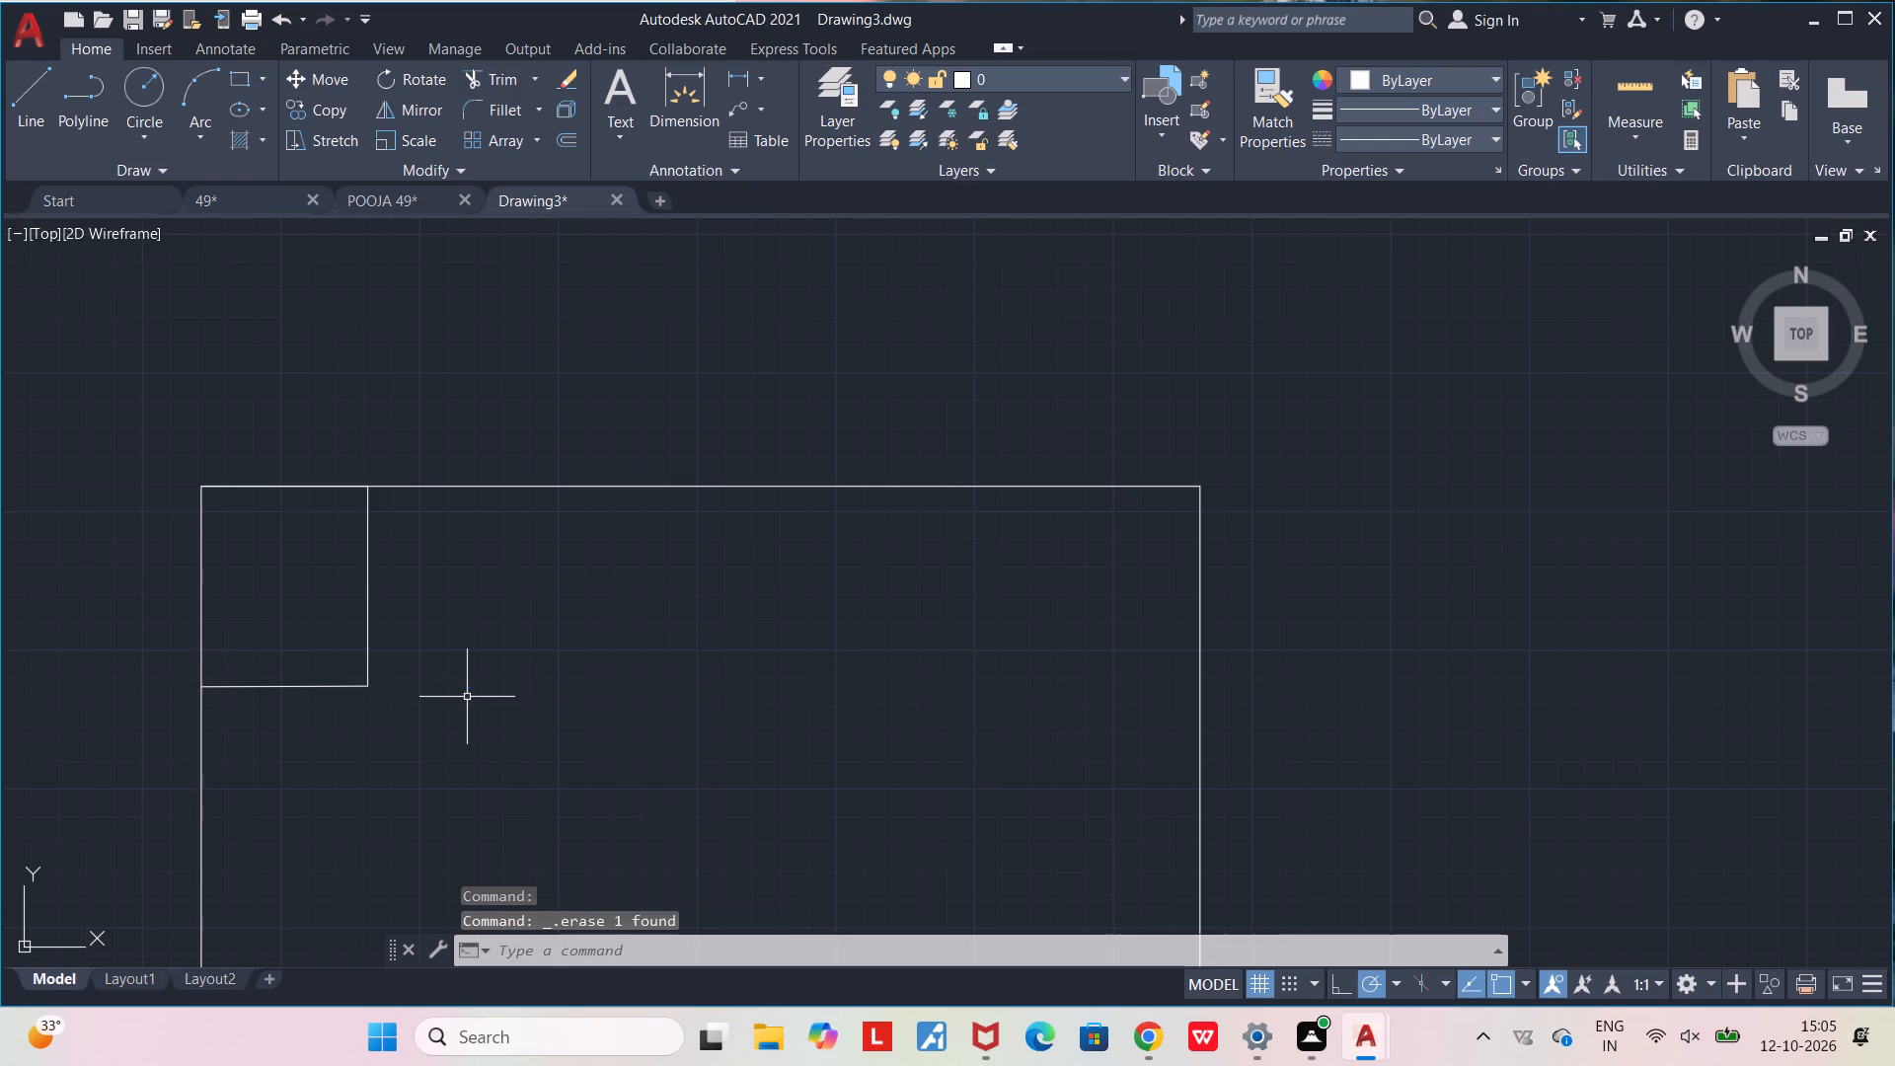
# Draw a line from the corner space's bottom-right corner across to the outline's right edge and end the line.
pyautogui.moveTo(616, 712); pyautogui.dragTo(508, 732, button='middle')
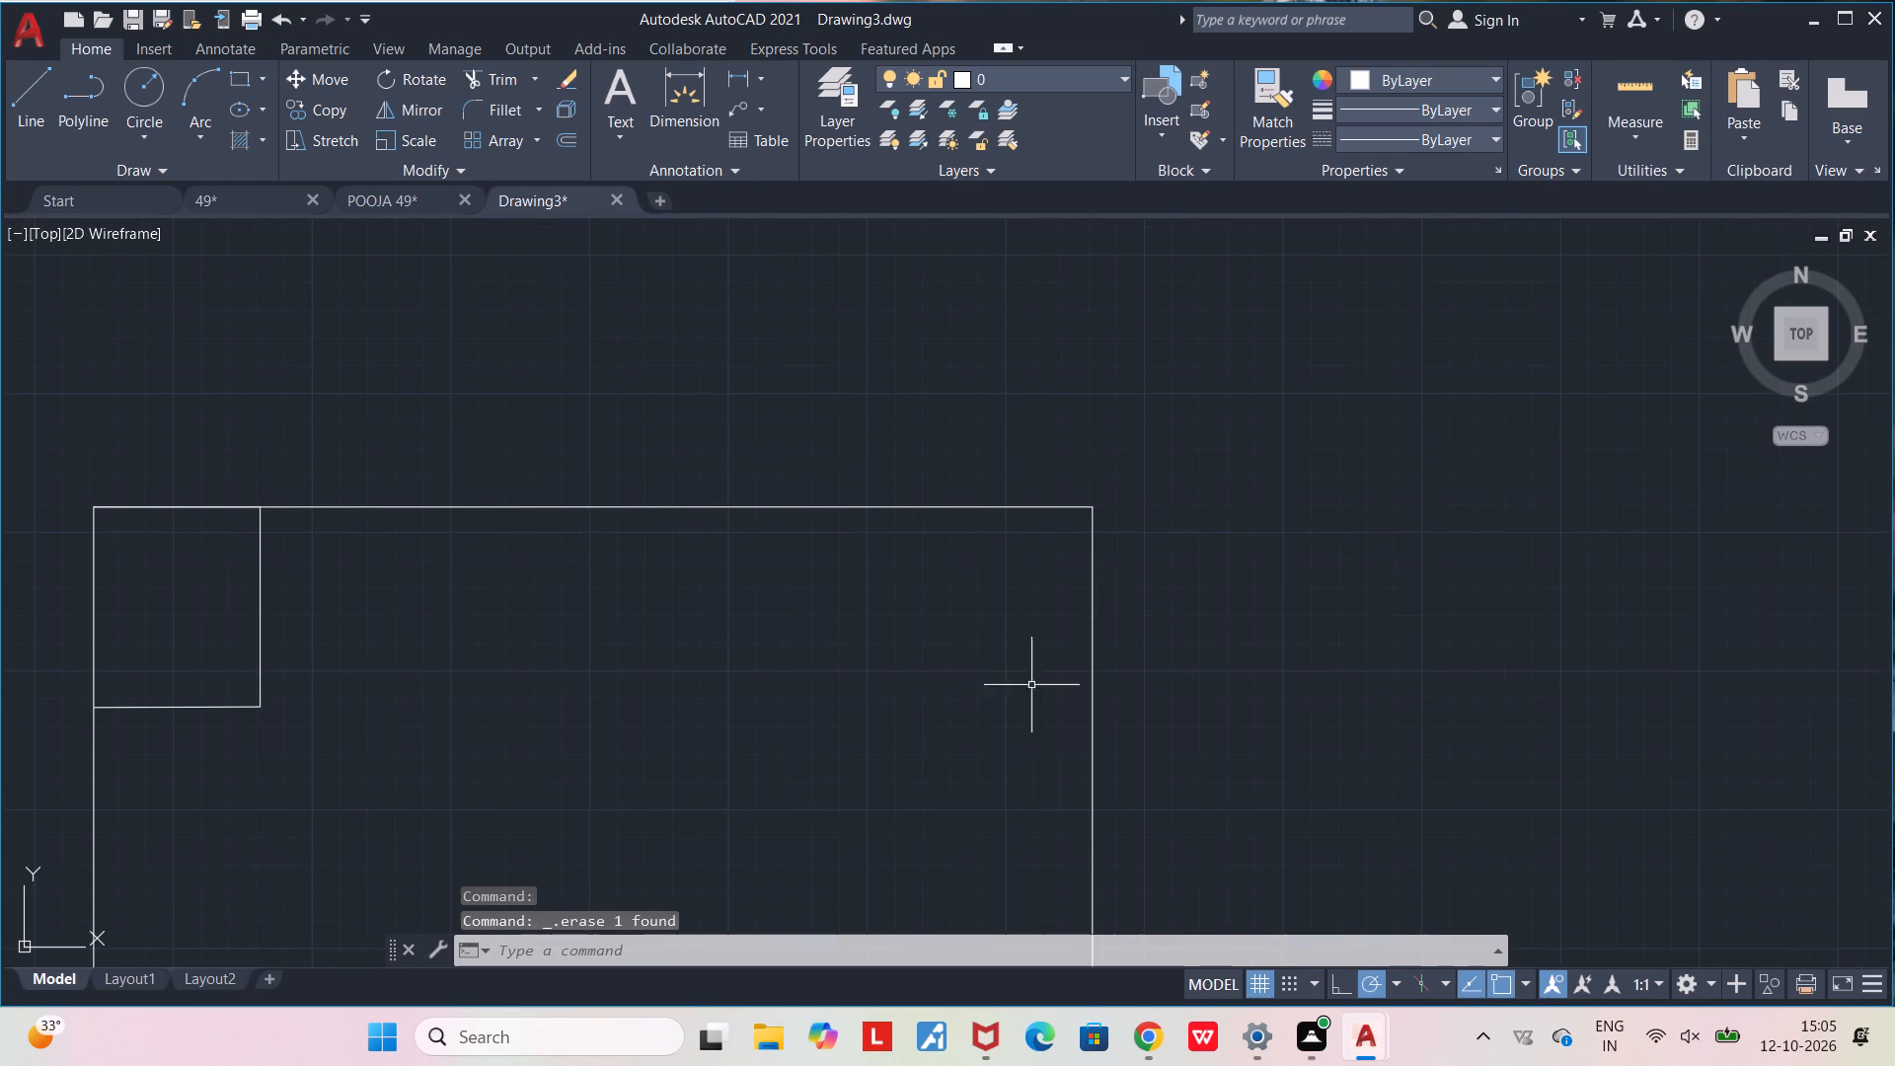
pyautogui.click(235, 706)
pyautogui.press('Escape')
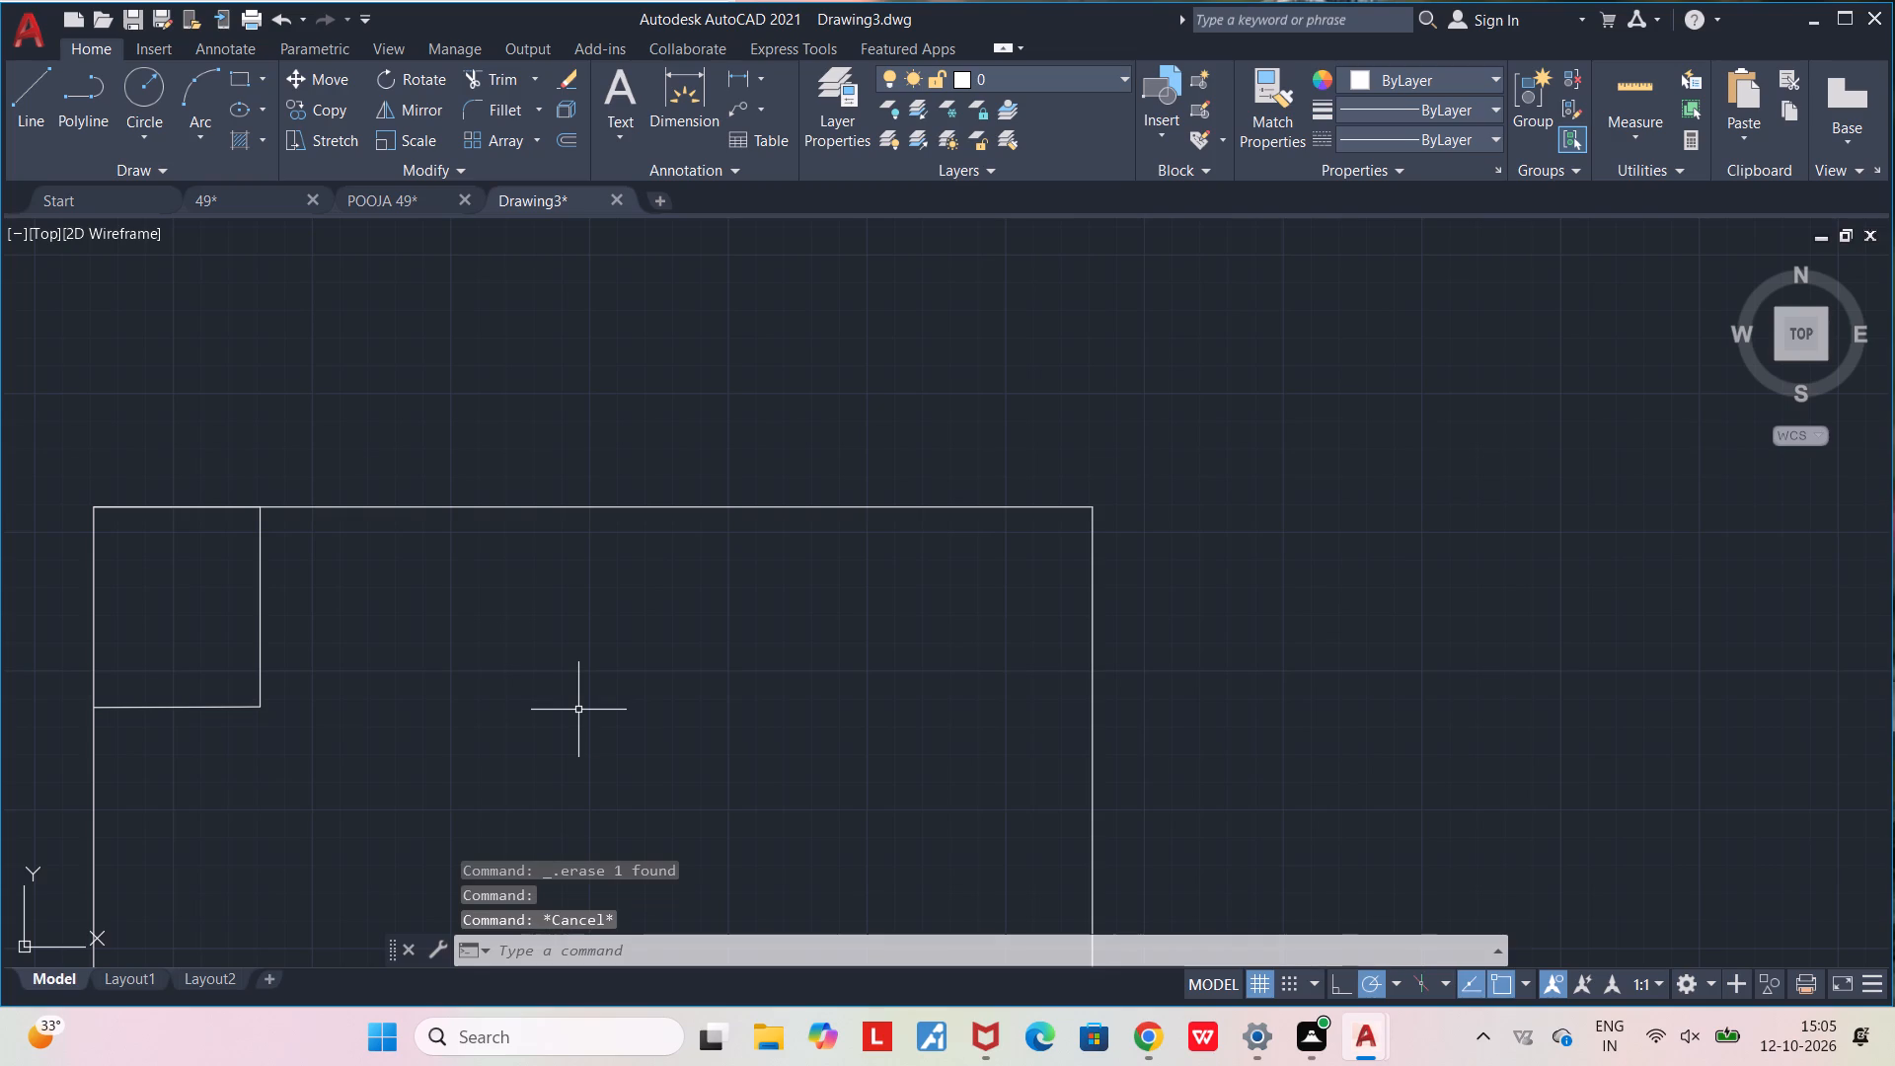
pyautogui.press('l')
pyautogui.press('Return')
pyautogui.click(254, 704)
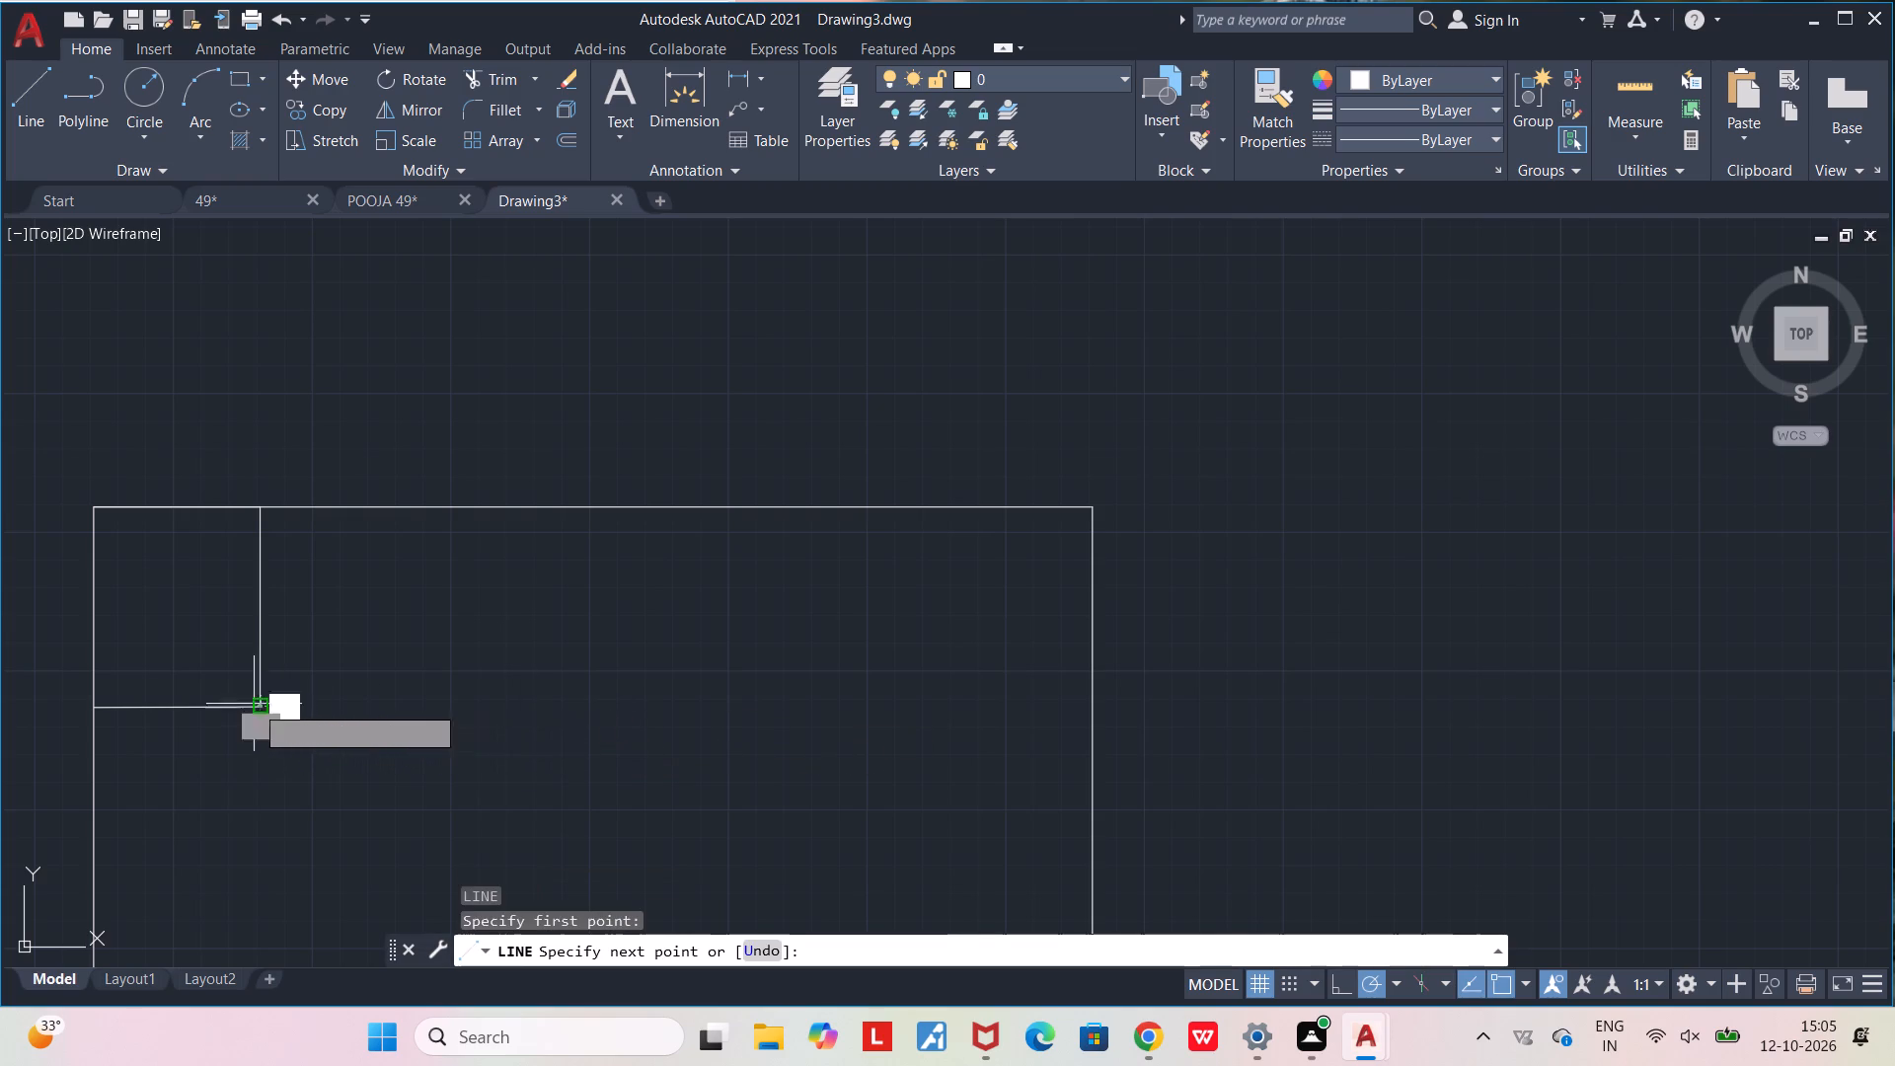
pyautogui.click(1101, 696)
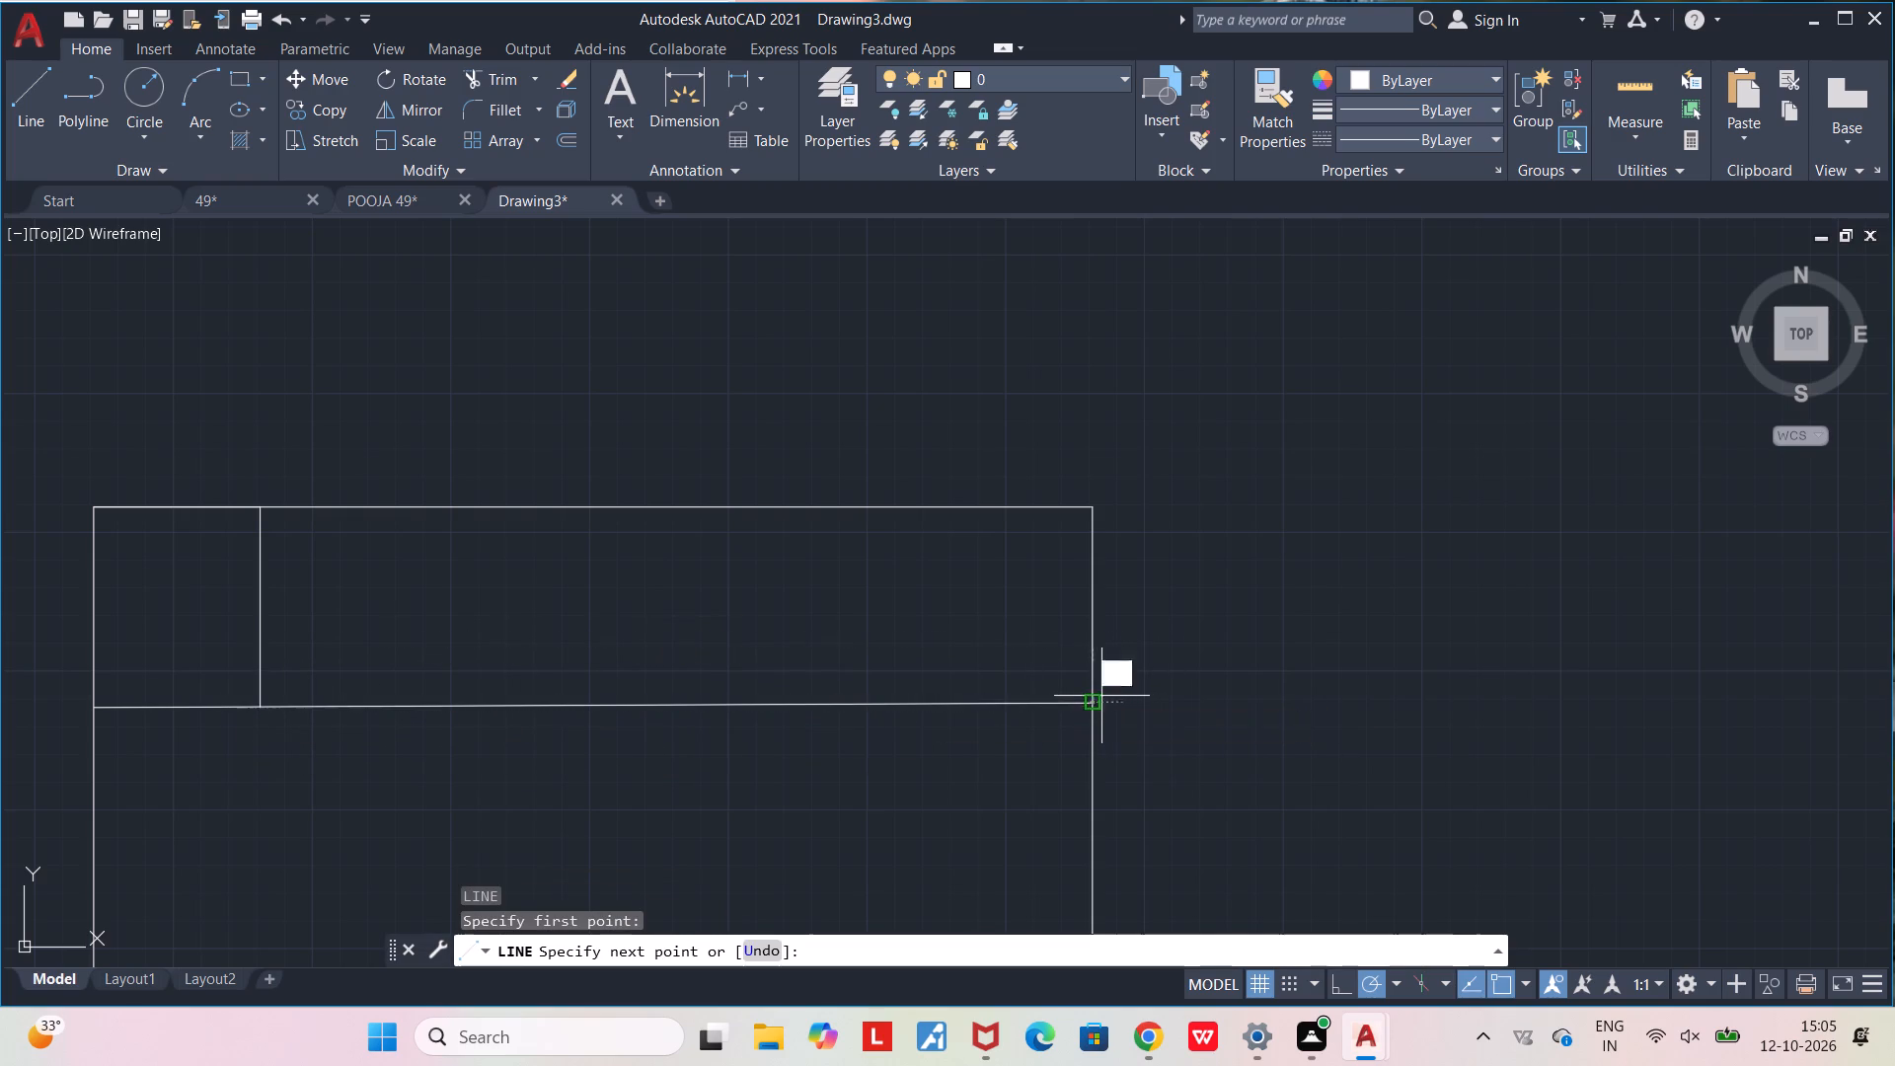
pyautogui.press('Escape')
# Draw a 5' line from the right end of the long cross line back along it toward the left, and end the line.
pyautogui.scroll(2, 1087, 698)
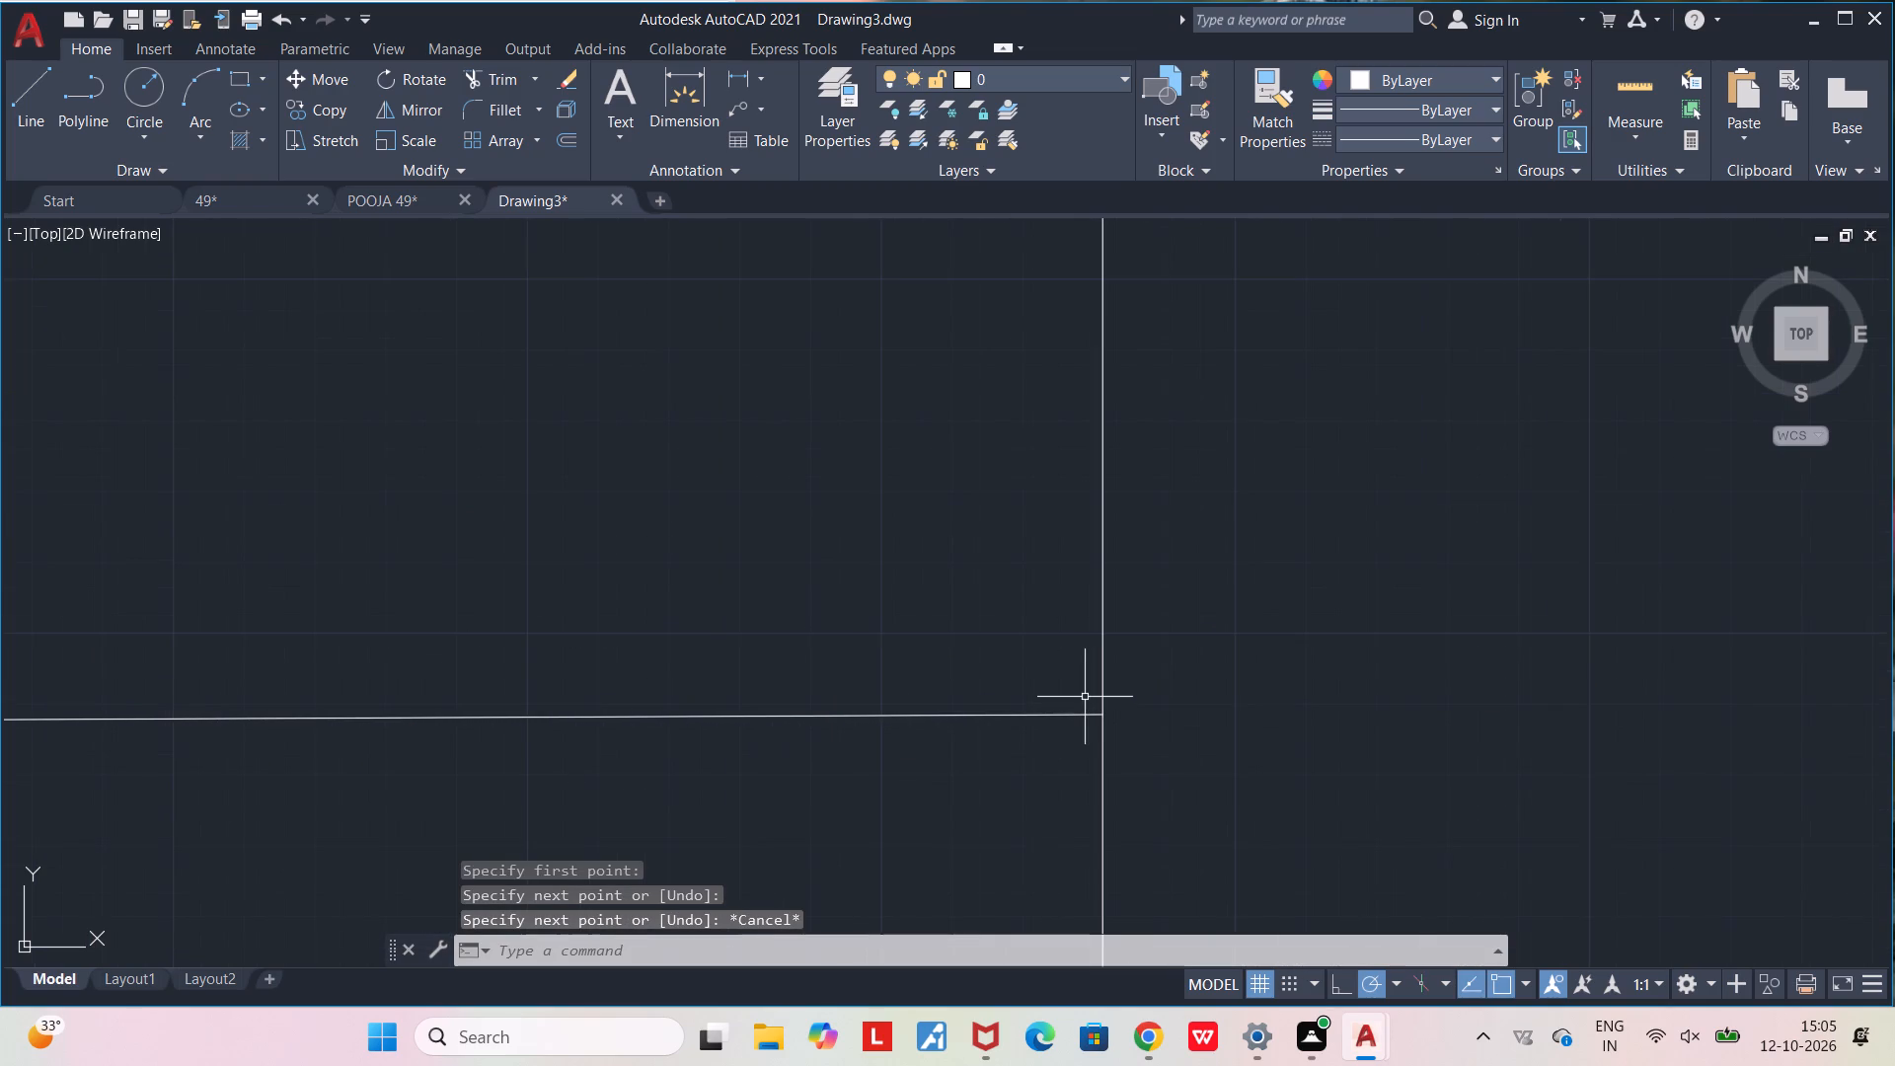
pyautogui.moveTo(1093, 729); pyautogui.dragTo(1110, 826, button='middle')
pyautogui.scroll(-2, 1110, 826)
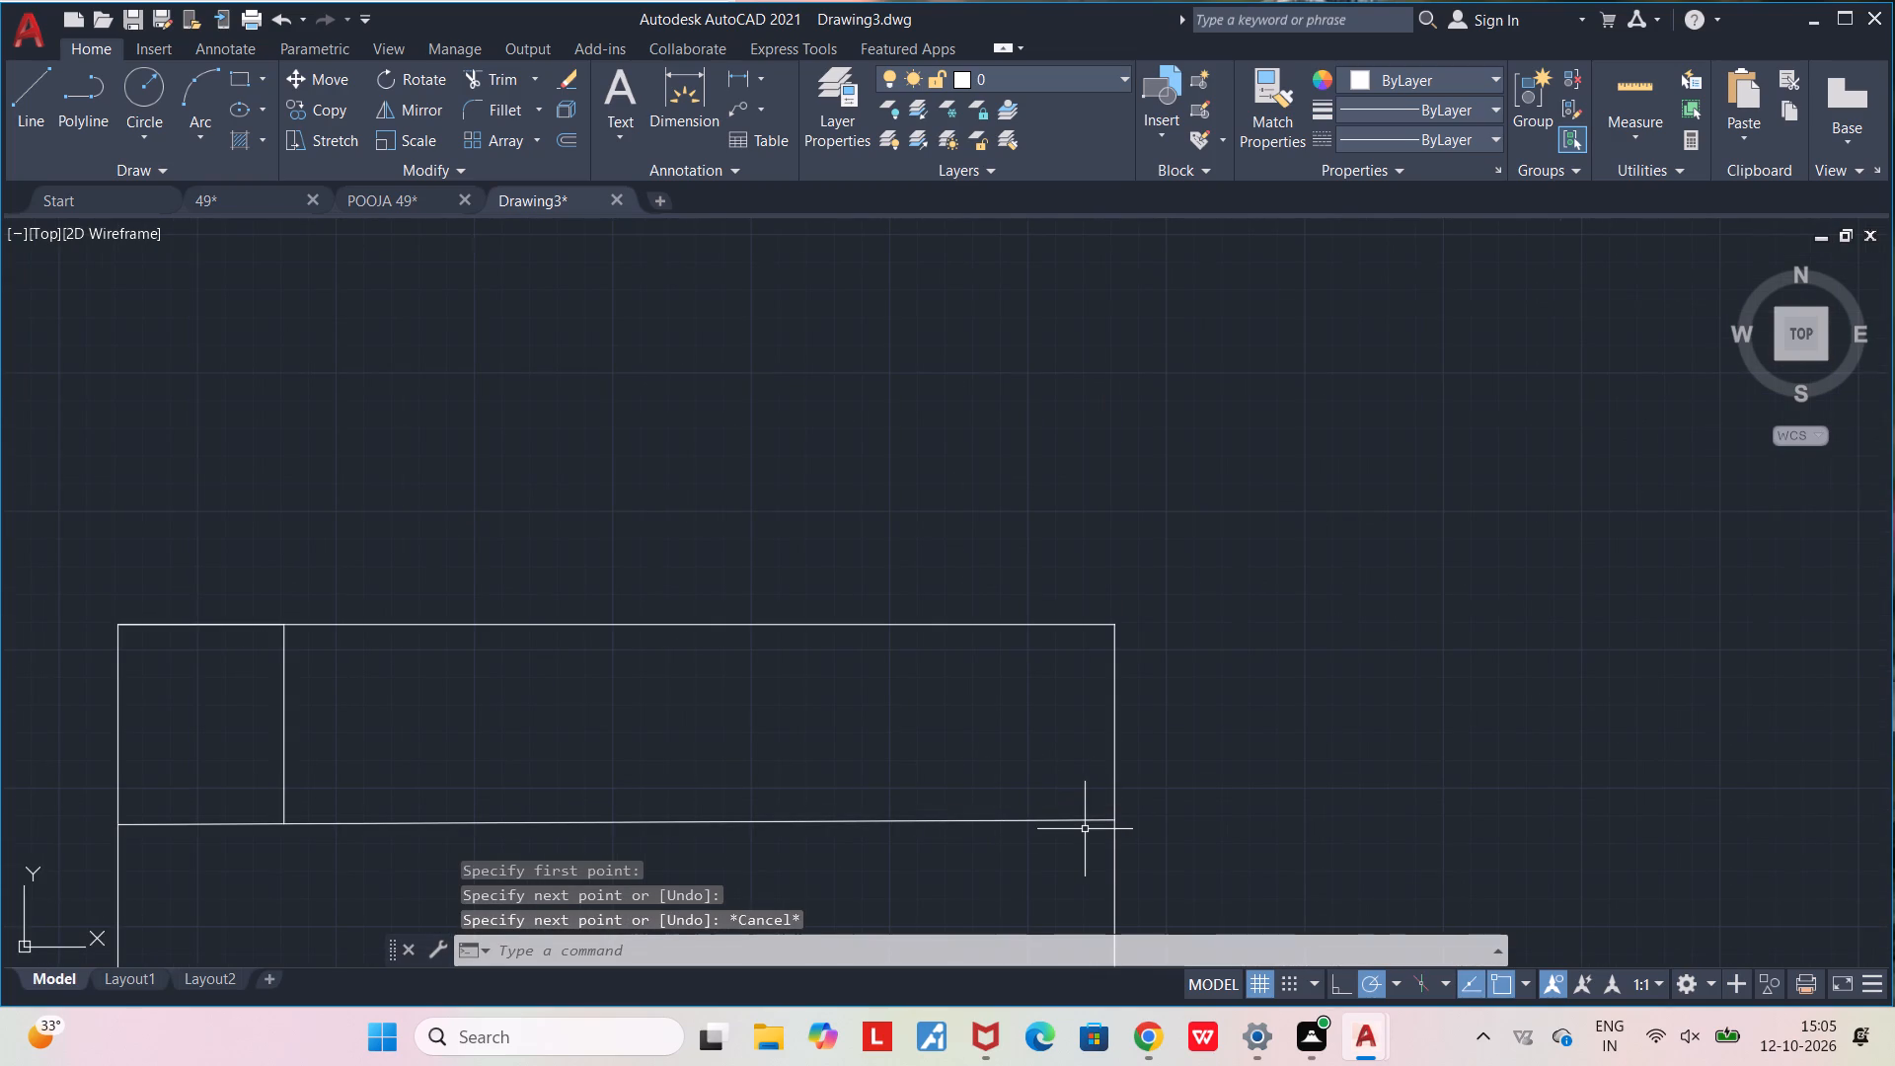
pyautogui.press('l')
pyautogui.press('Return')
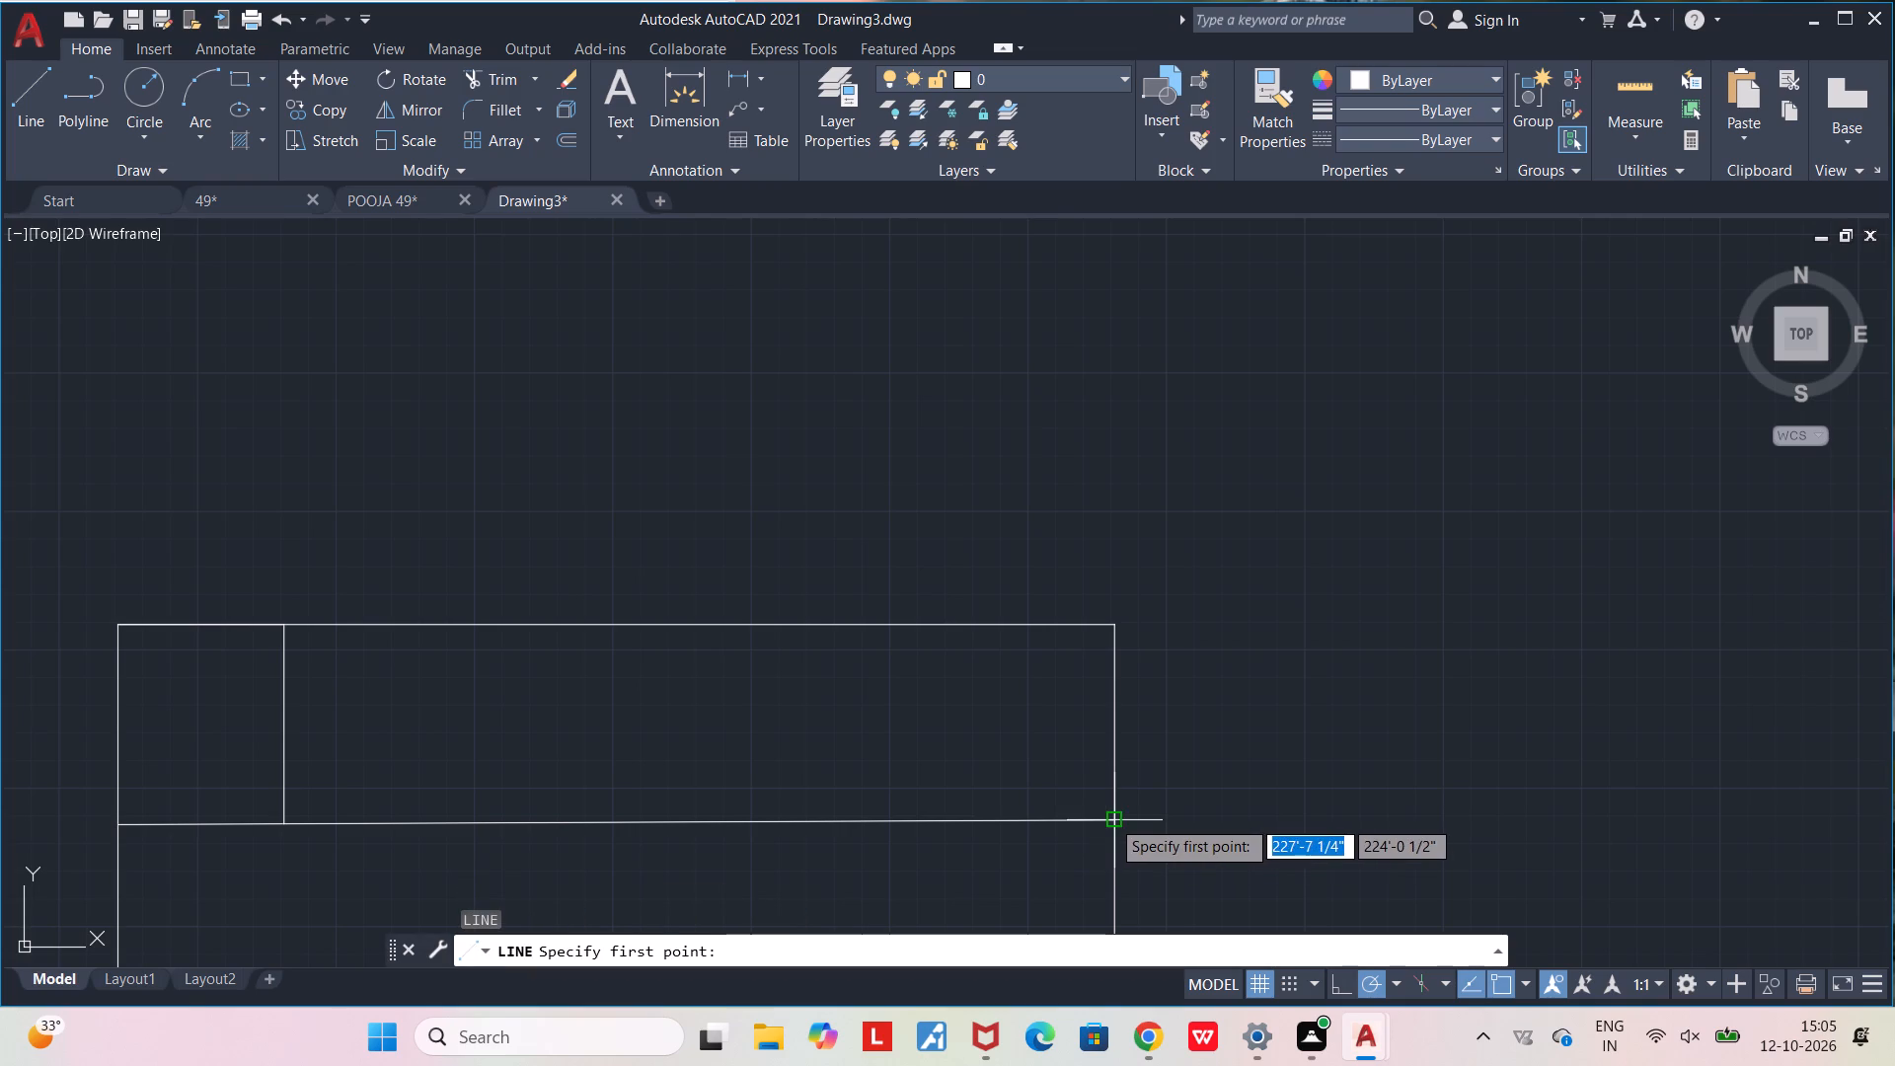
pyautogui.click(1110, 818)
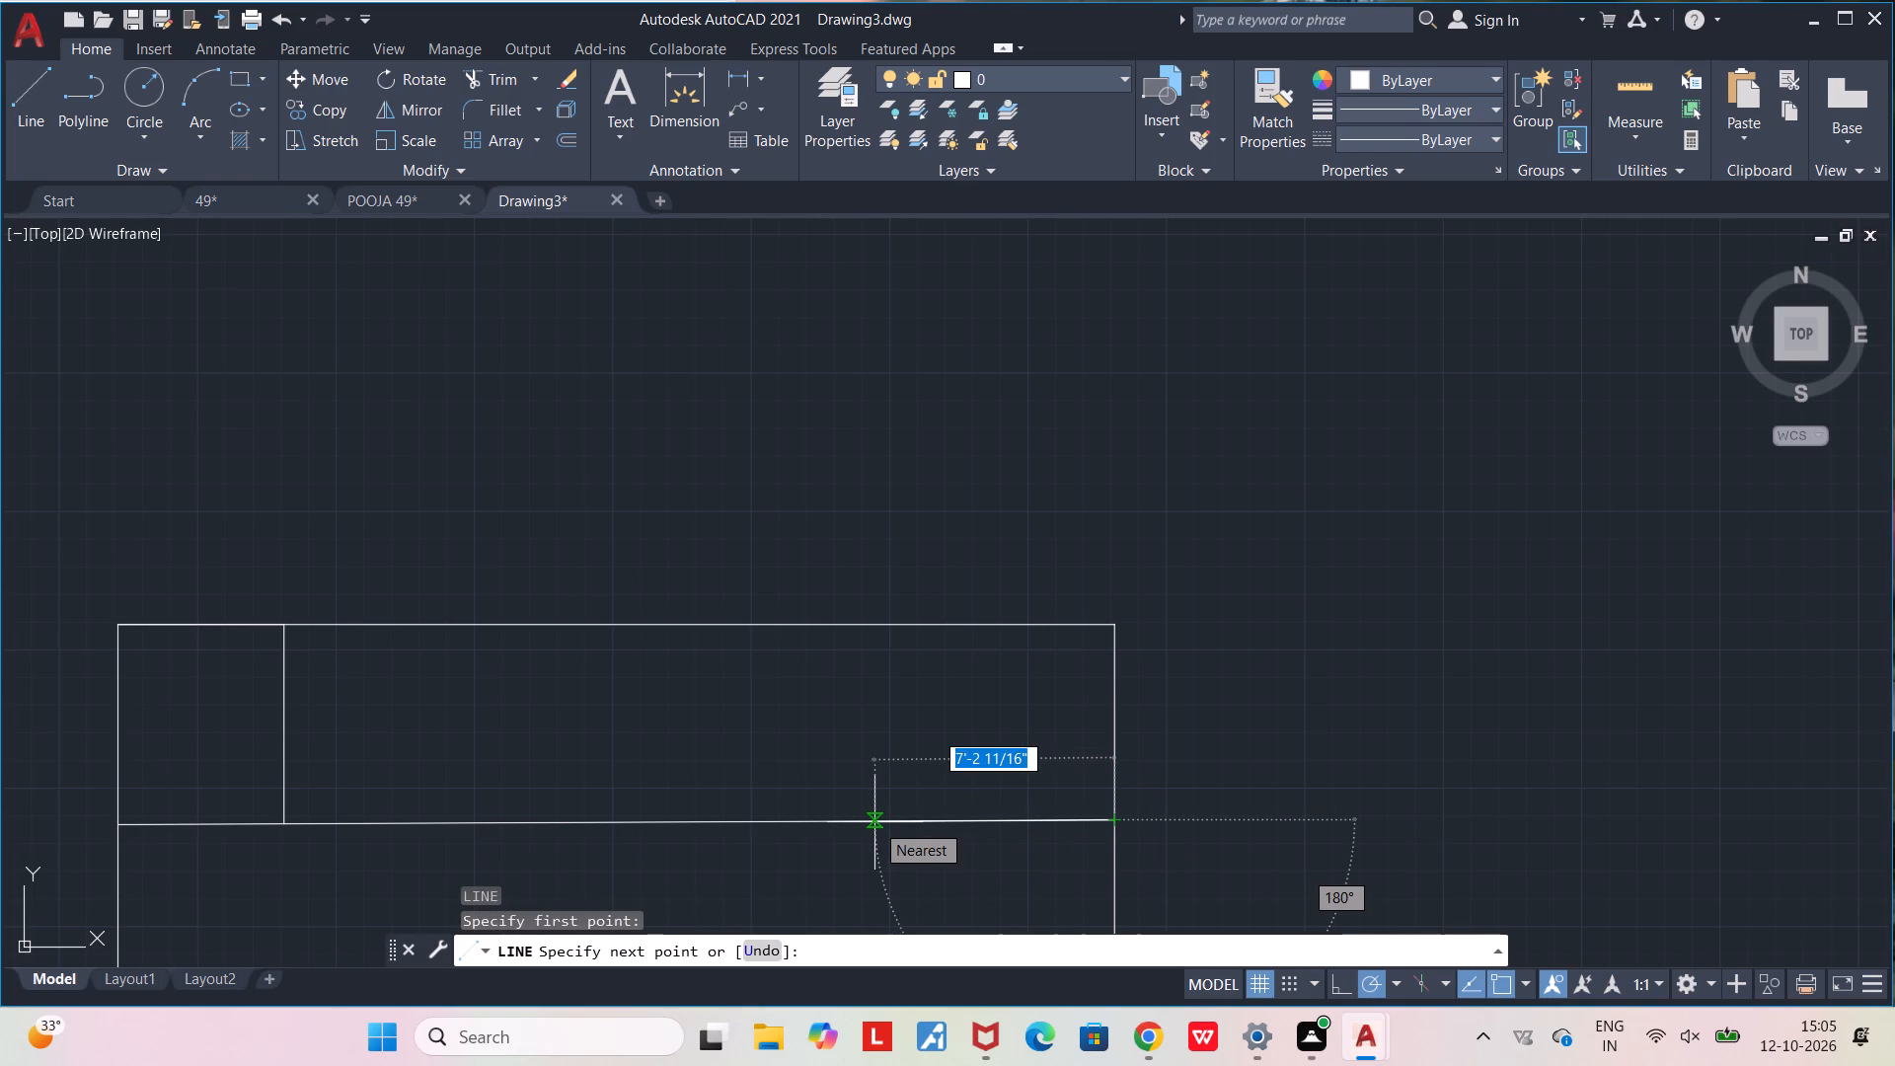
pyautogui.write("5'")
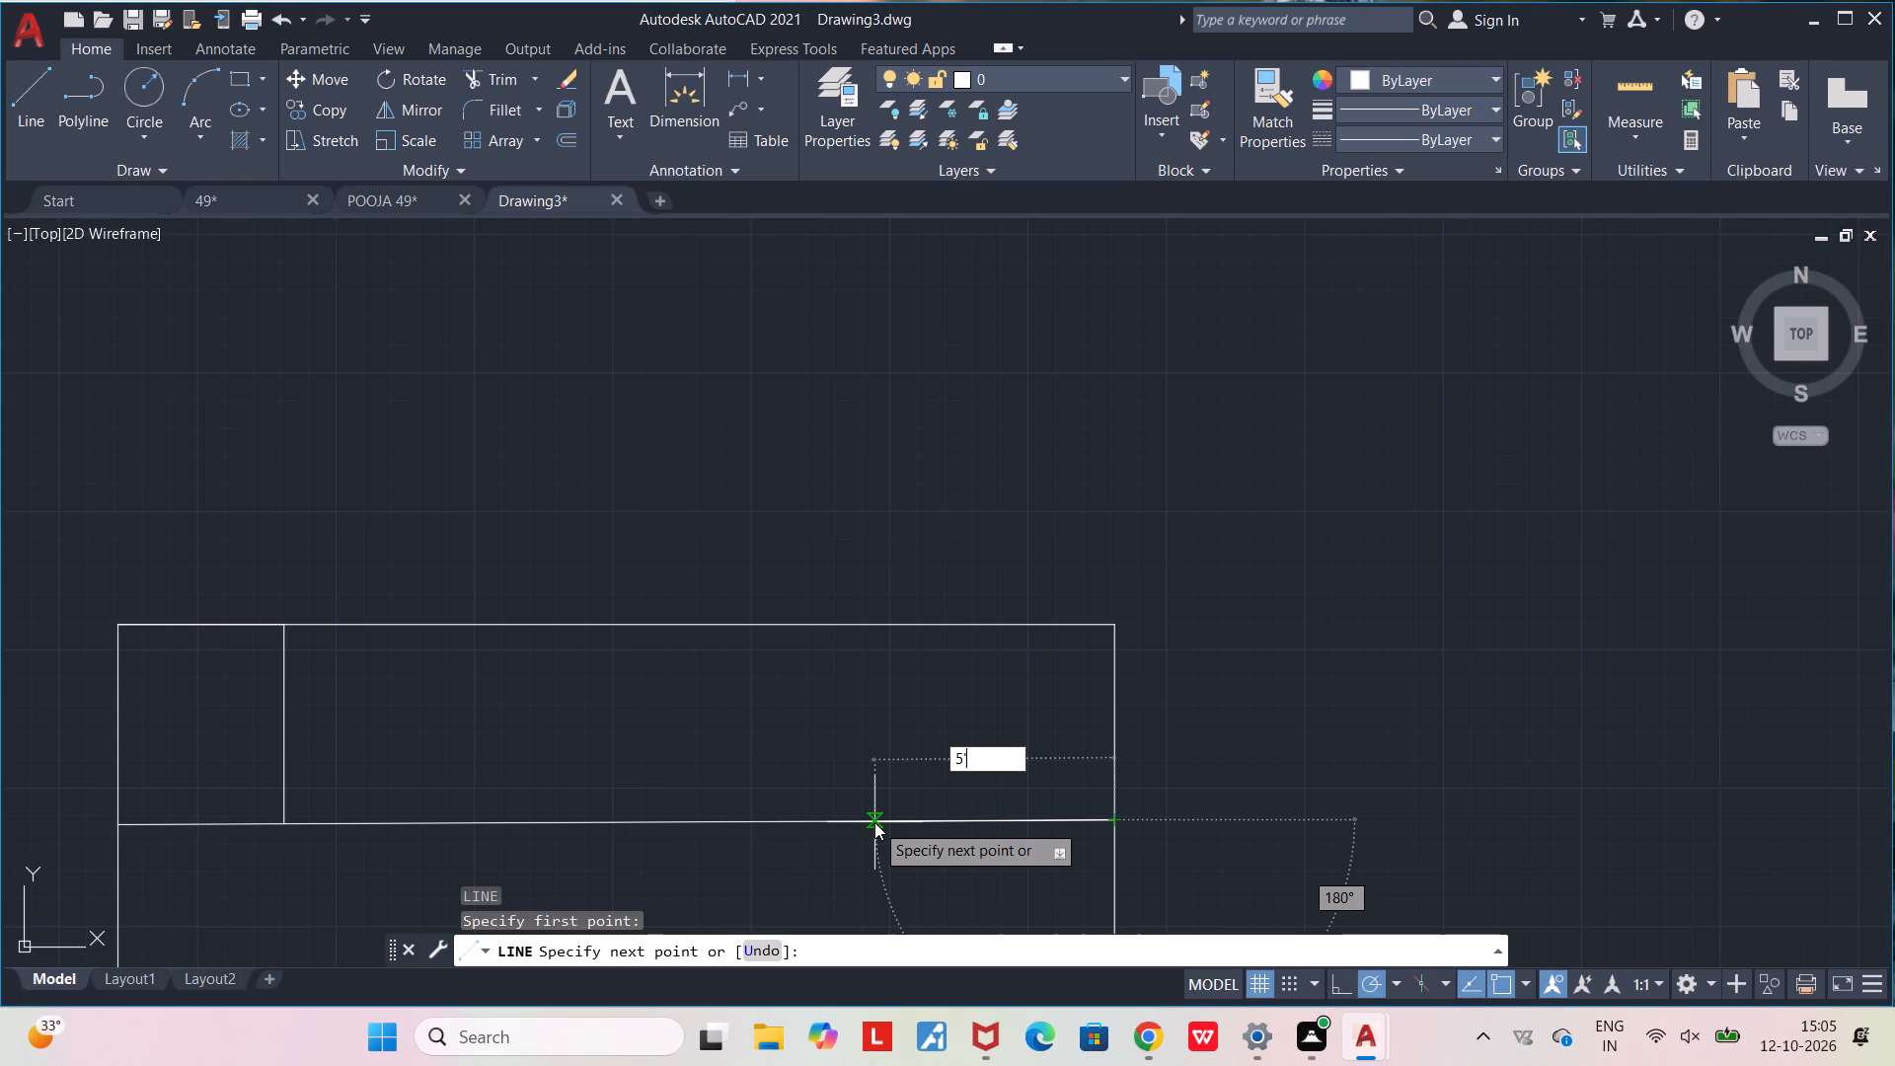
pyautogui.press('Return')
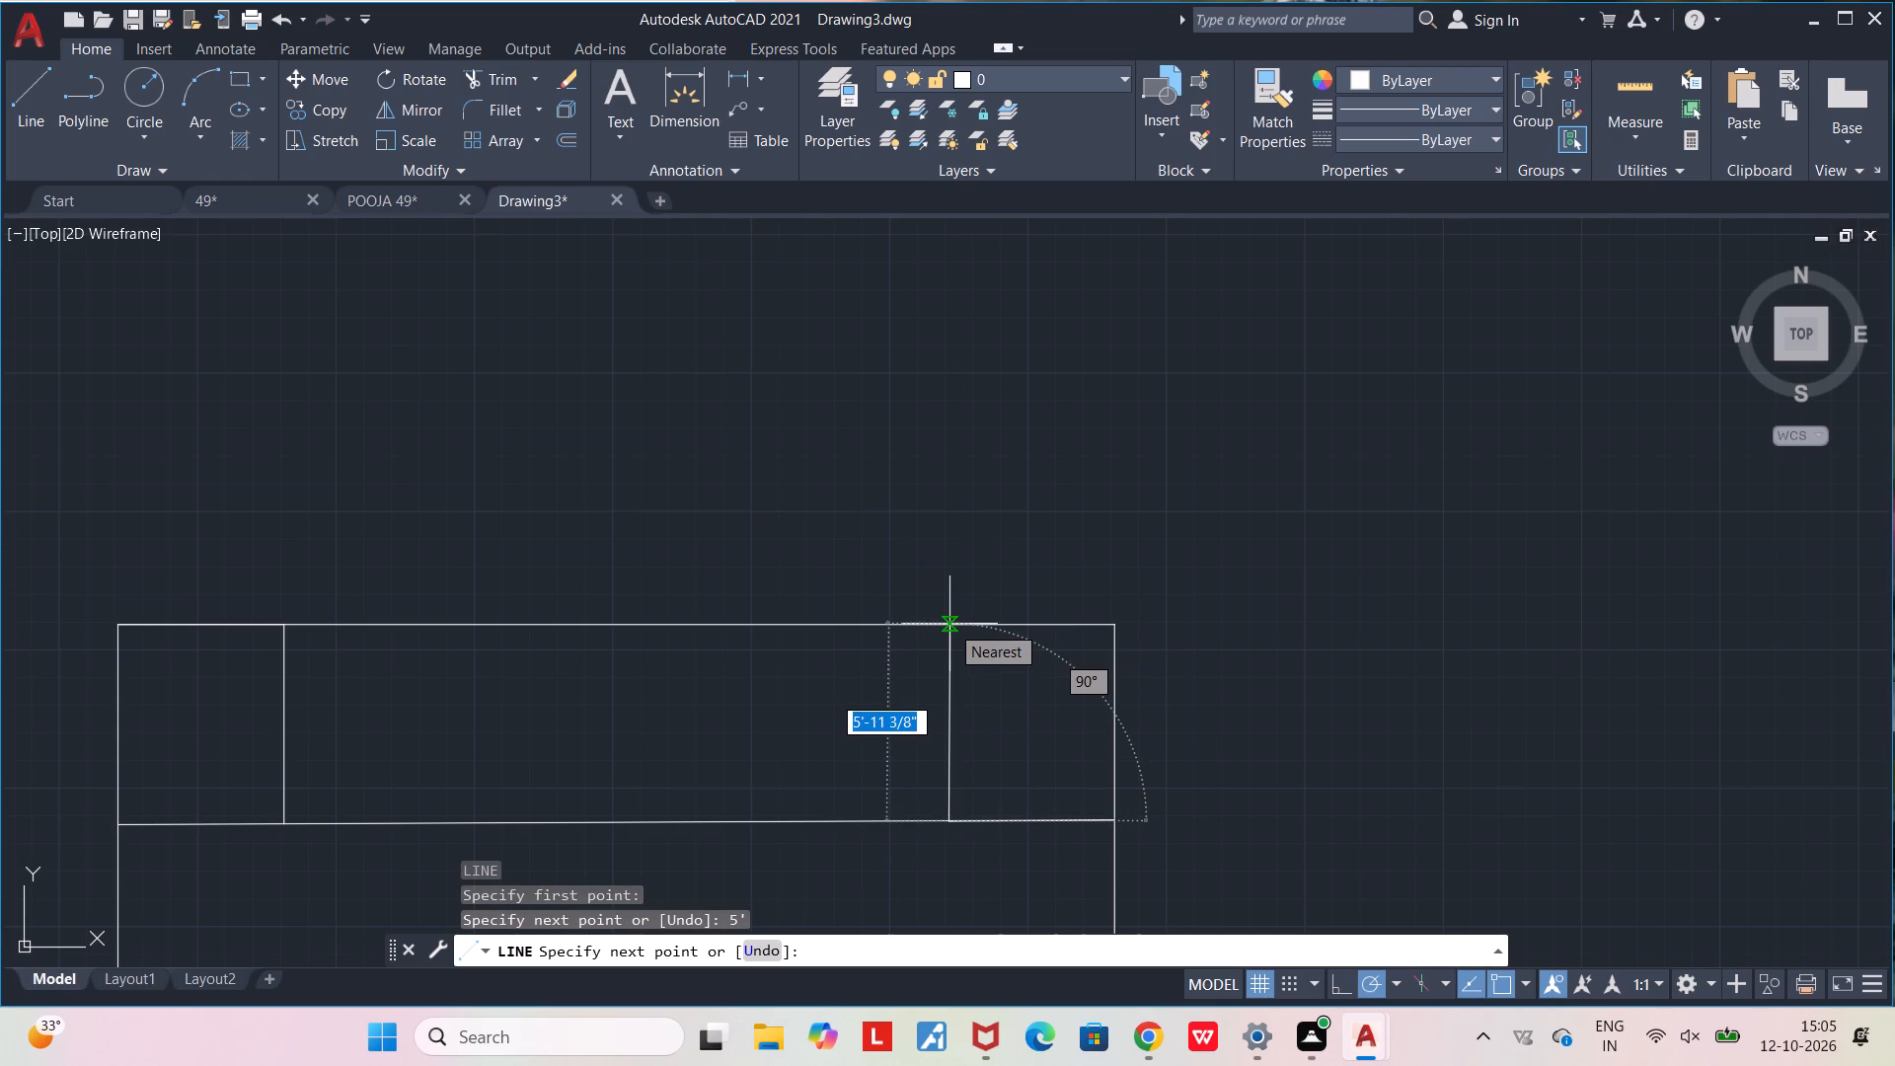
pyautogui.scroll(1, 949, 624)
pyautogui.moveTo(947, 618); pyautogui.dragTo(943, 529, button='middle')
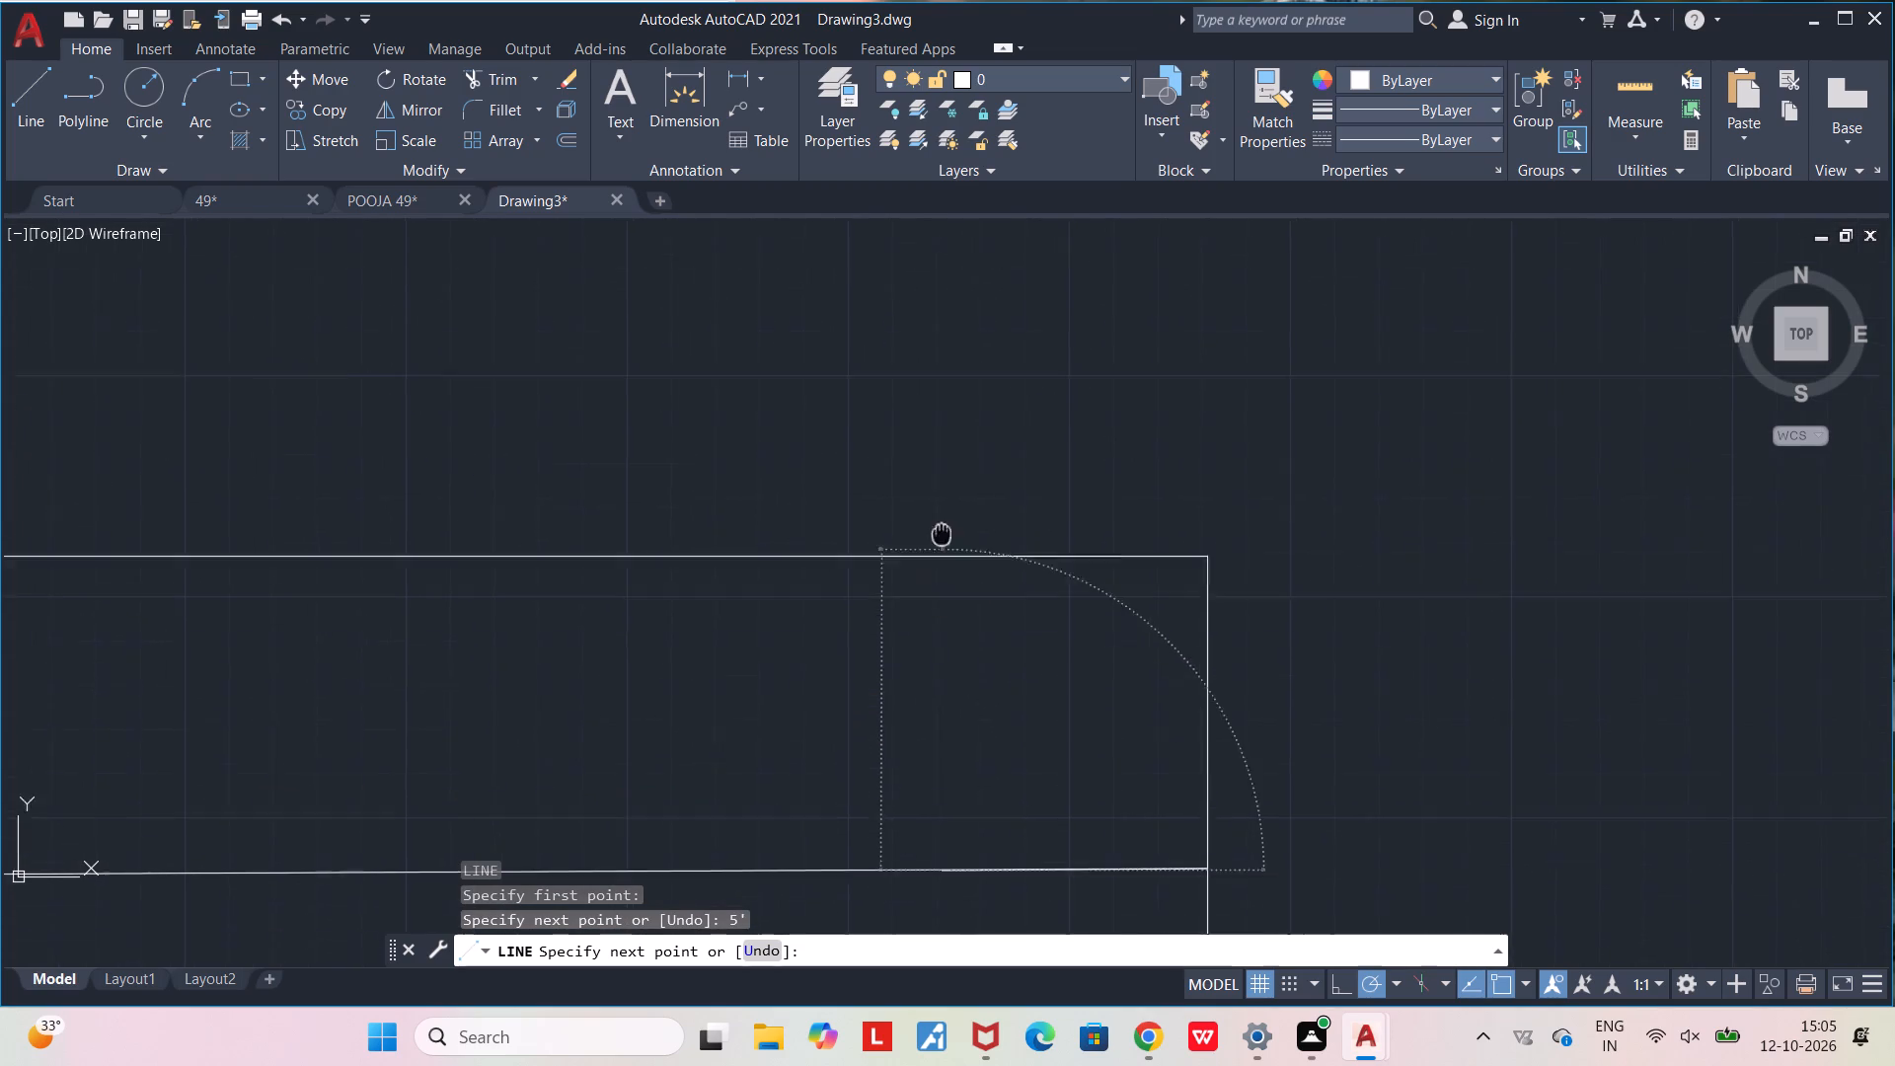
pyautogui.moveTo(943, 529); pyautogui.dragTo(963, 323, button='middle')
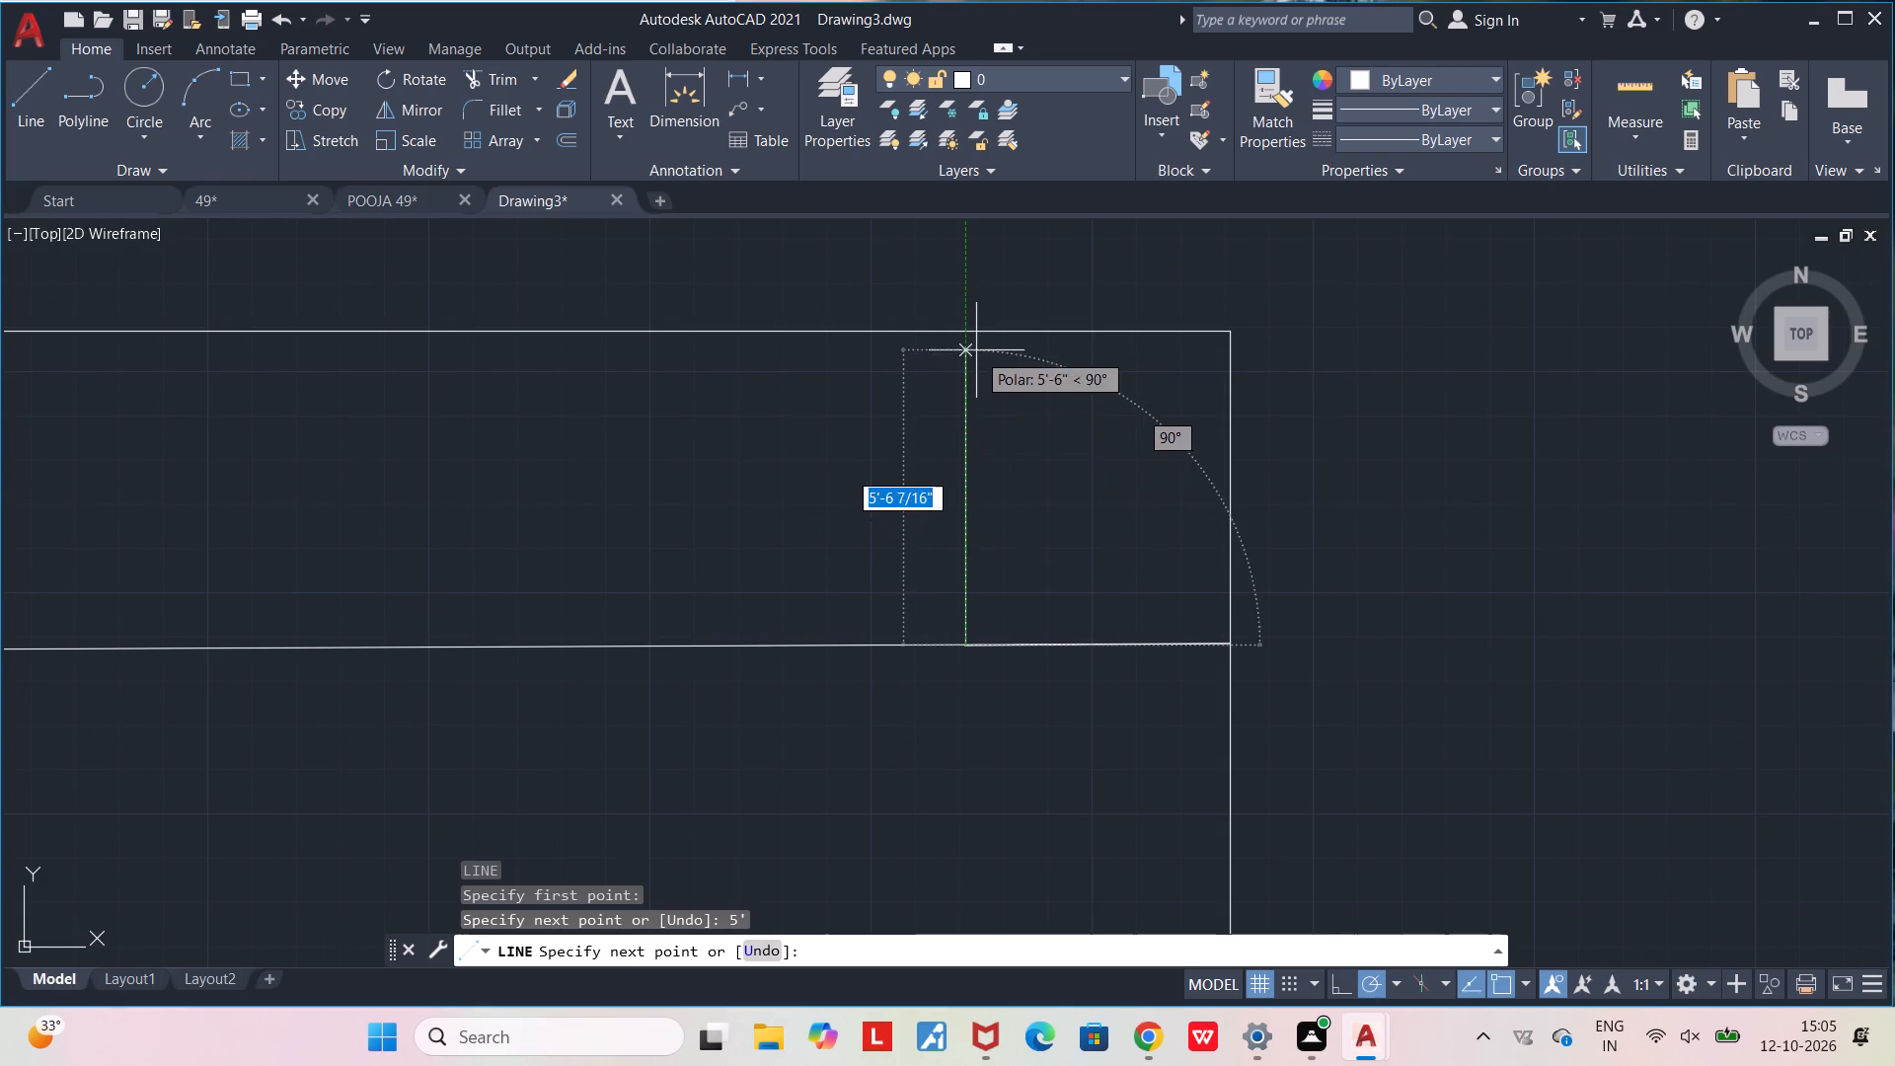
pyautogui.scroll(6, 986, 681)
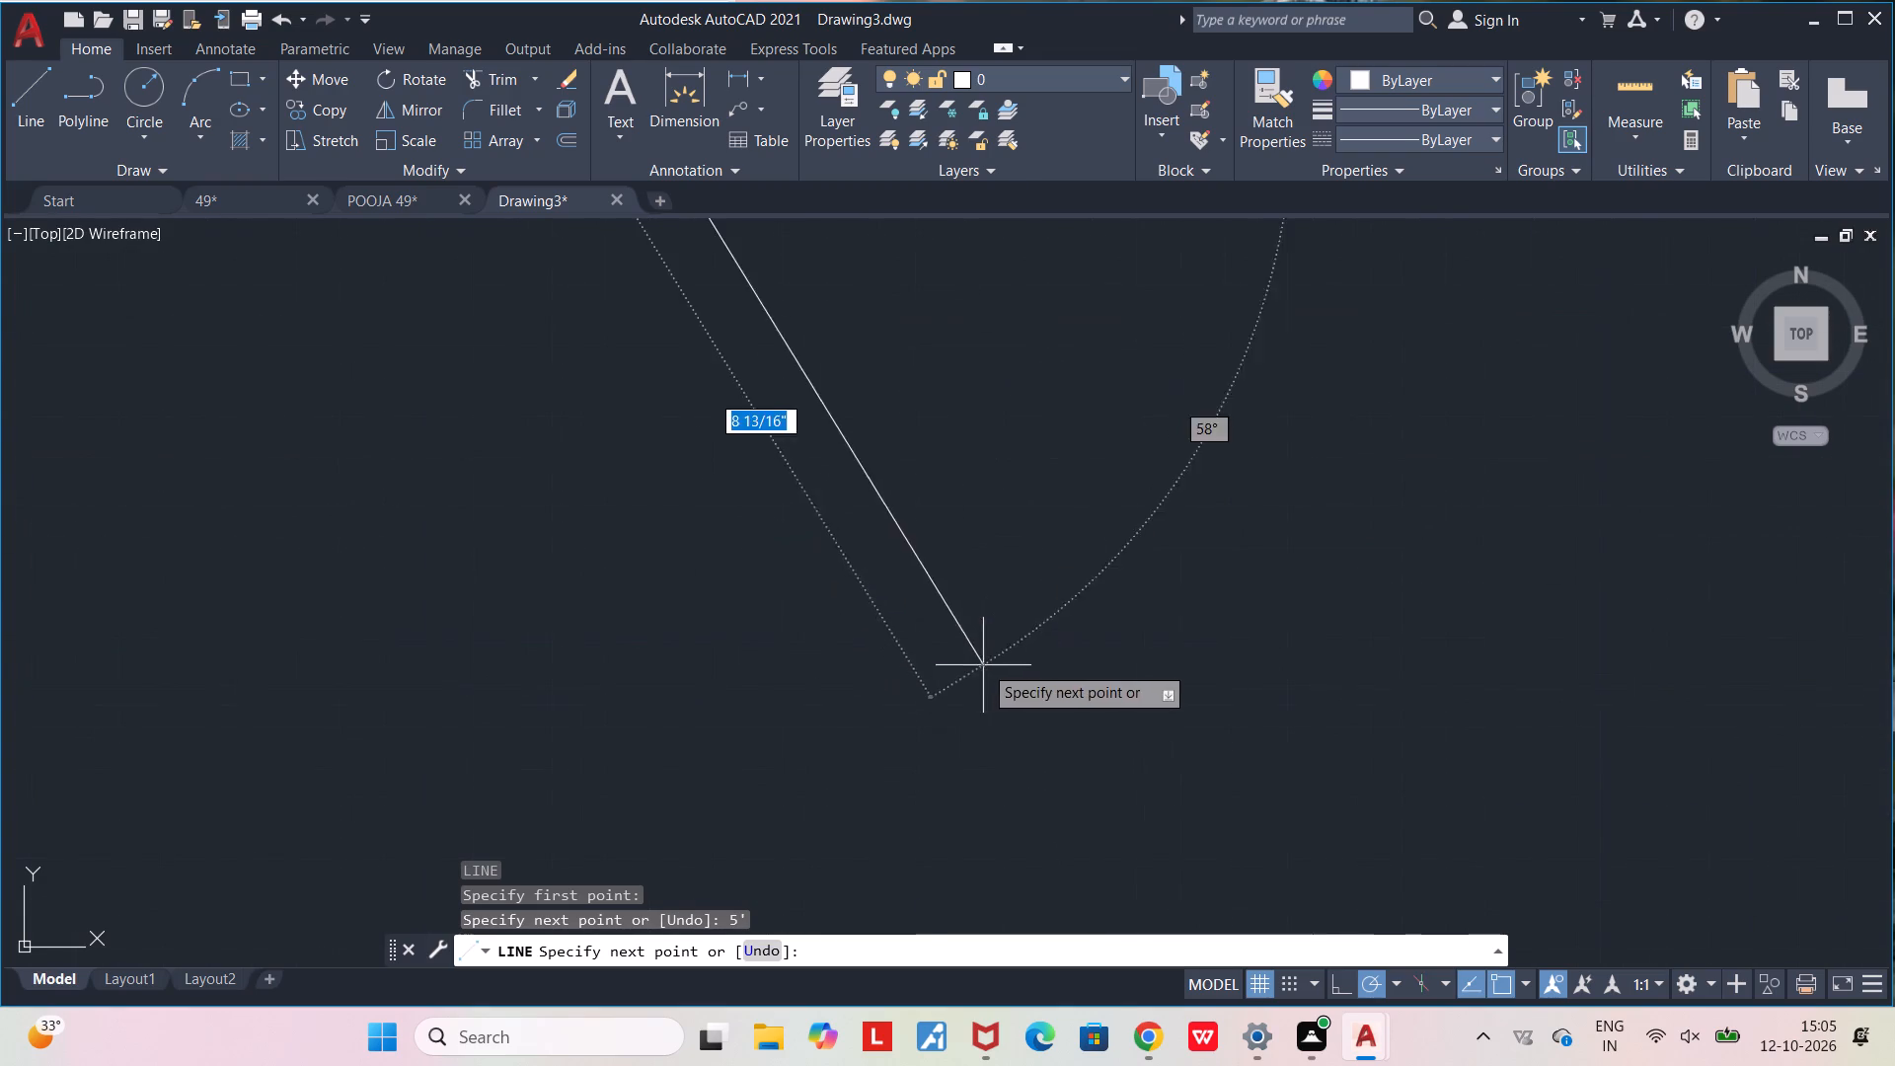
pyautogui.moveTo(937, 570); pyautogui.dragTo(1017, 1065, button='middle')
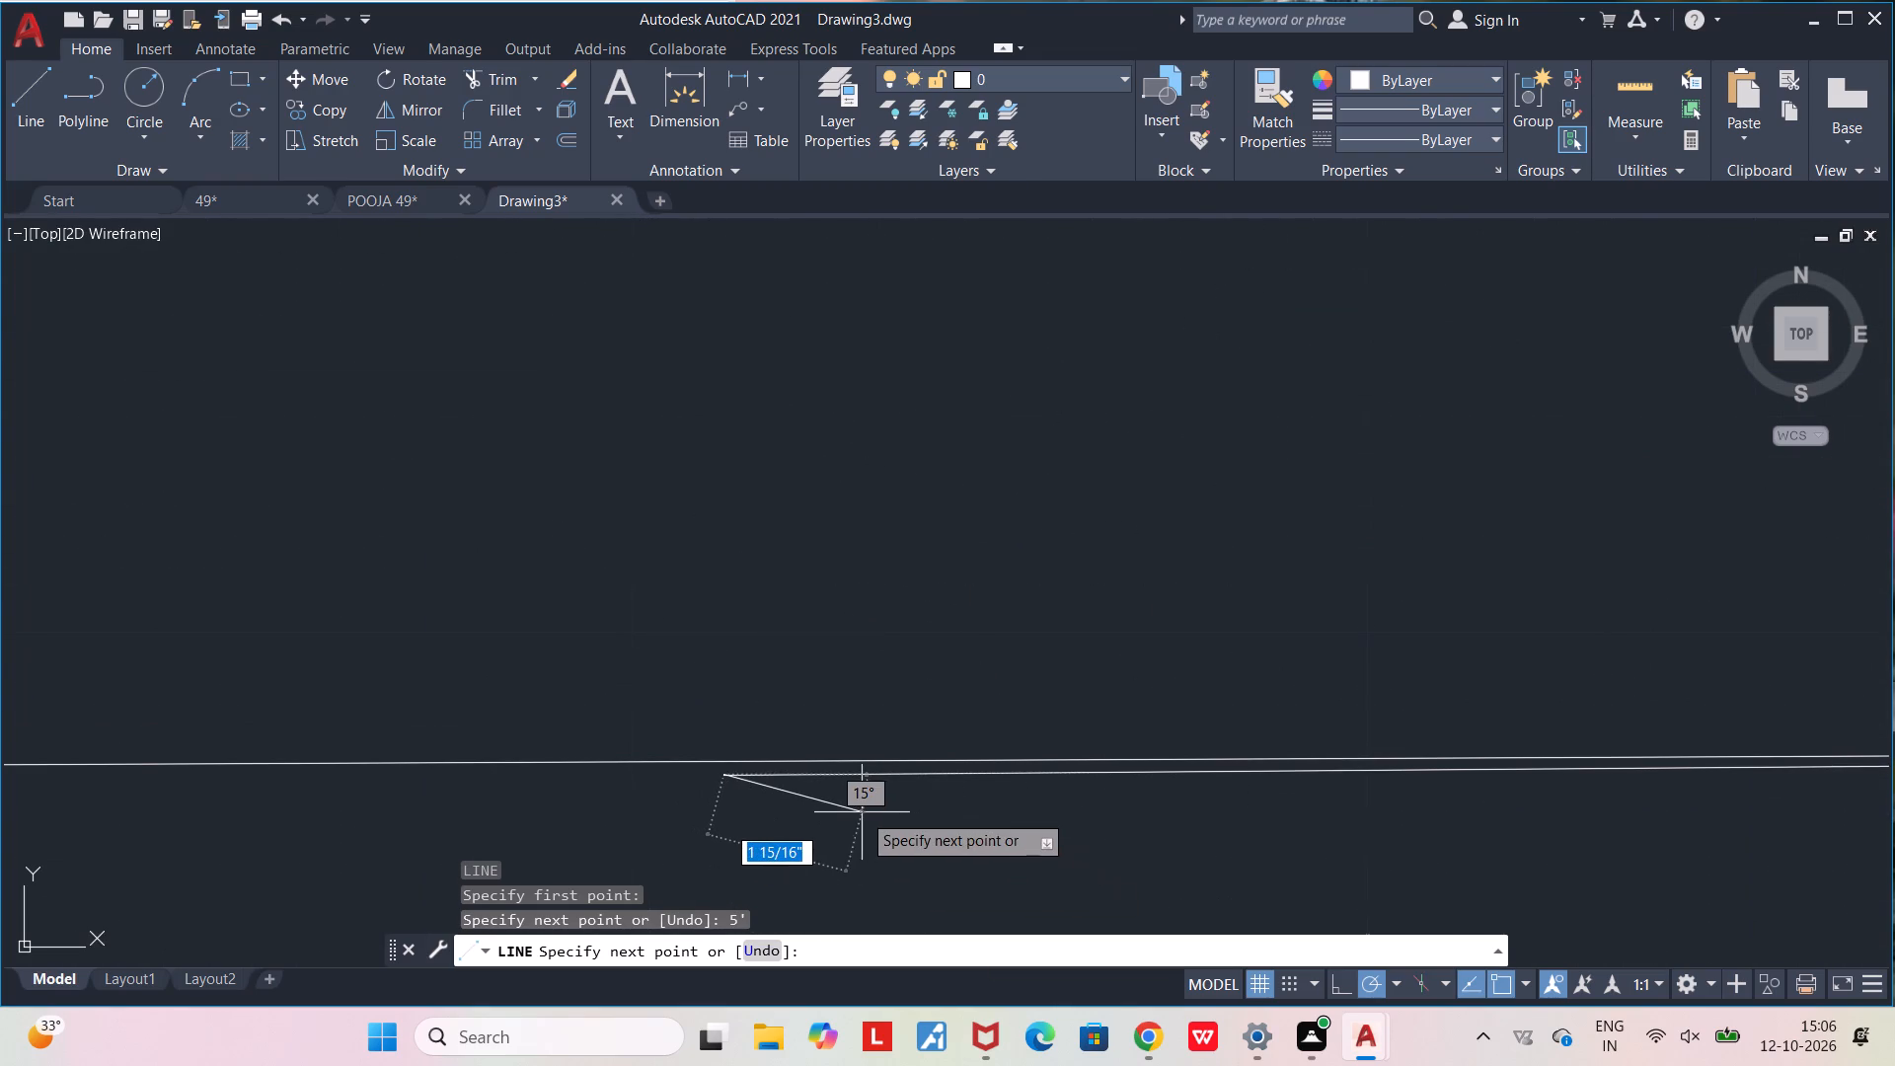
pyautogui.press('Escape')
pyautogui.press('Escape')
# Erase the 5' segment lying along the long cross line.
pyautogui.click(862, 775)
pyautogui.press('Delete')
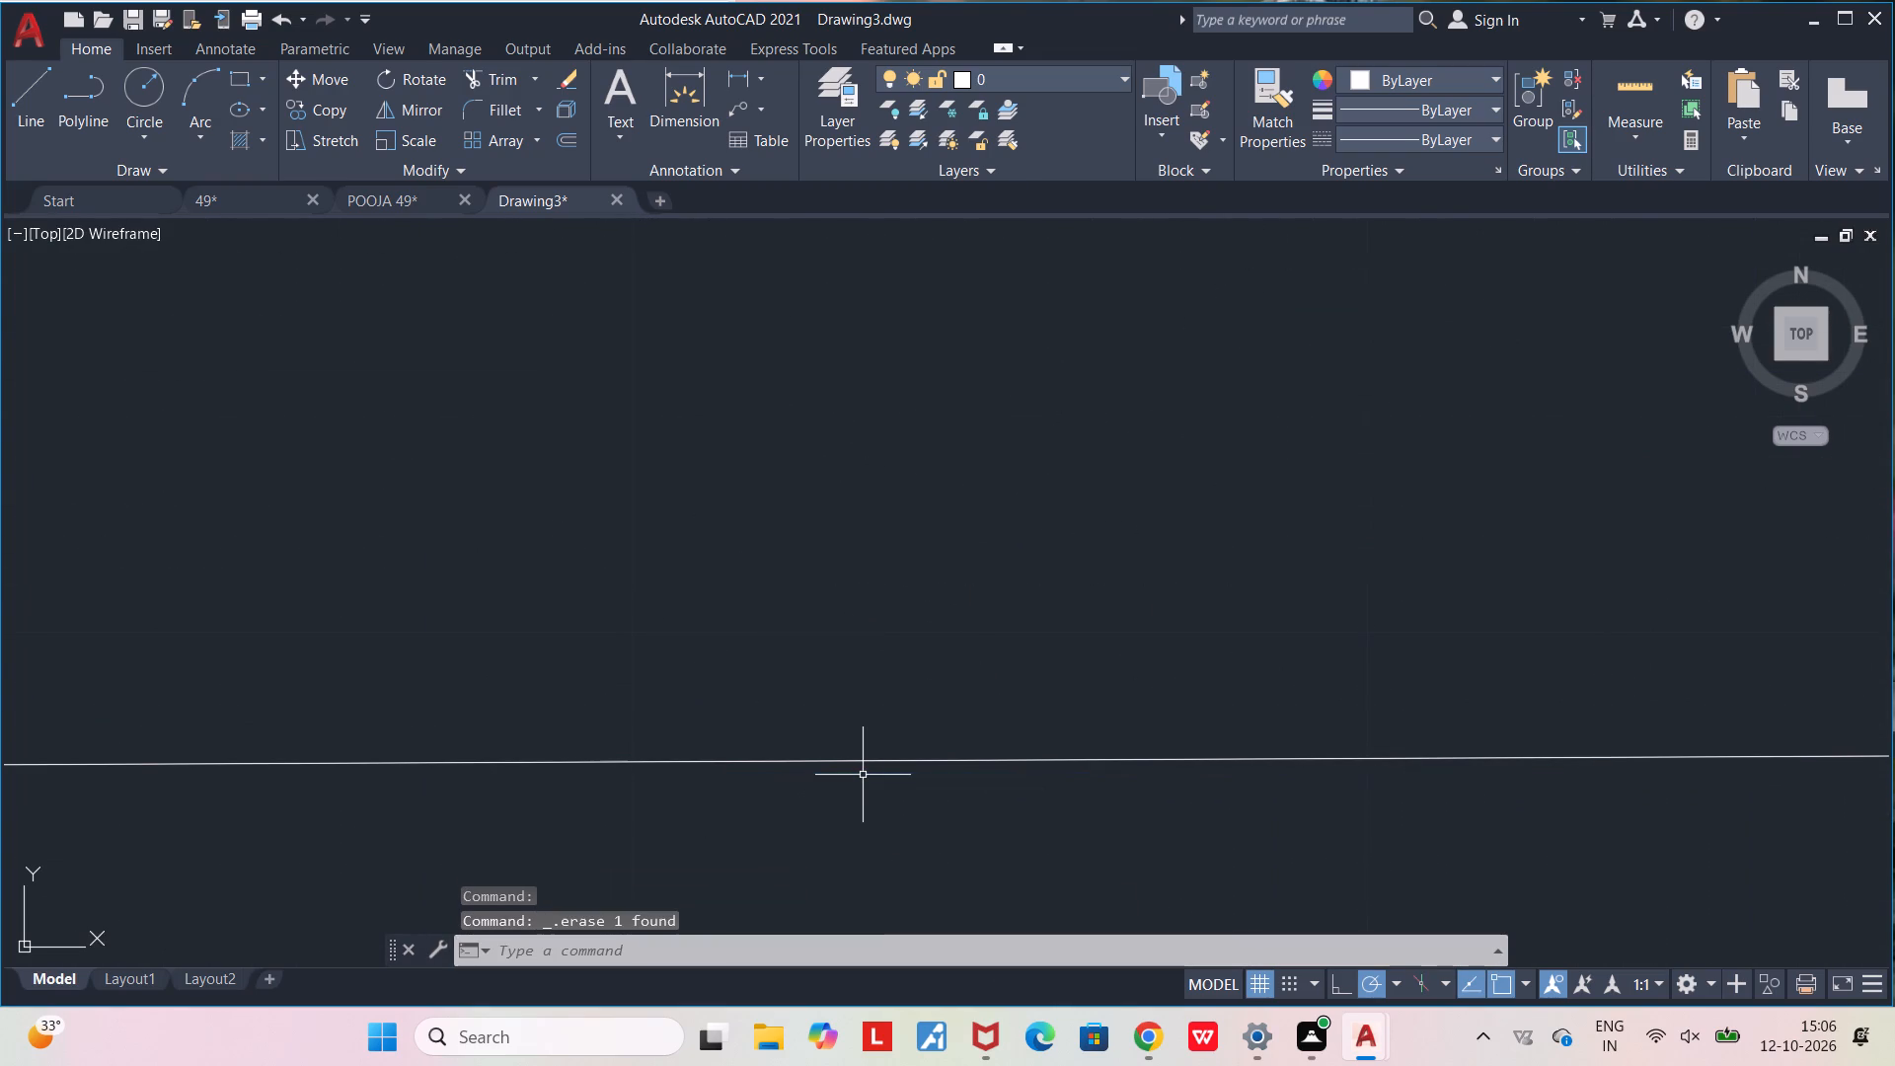
# Draw a 6' vertical line down from the outline's top edge, about 6'-4" from its right edge, and end the line.
pyautogui.moveTo(863, 775); pyautogui.dragTo(857, 834, button='middle')
pyautogui.scroll(-8, 857, 834)
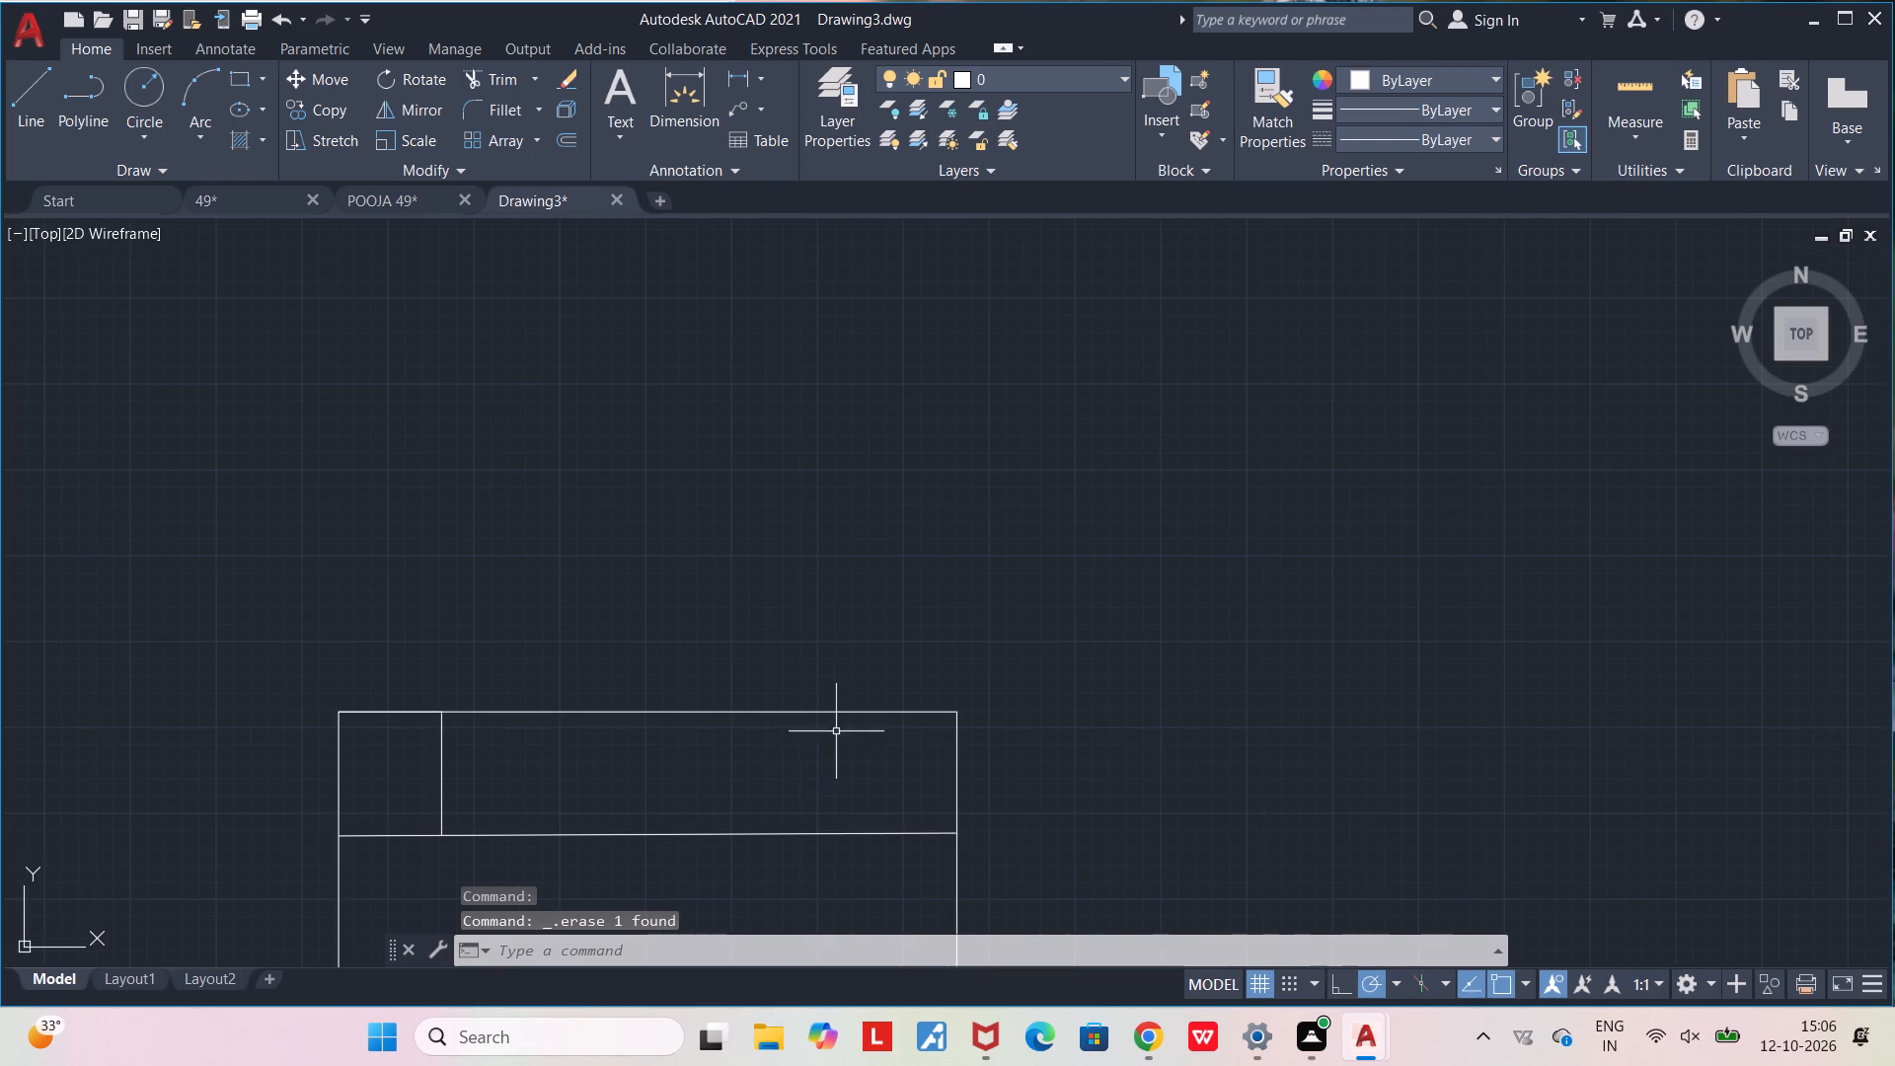
pyautogui.press('l')
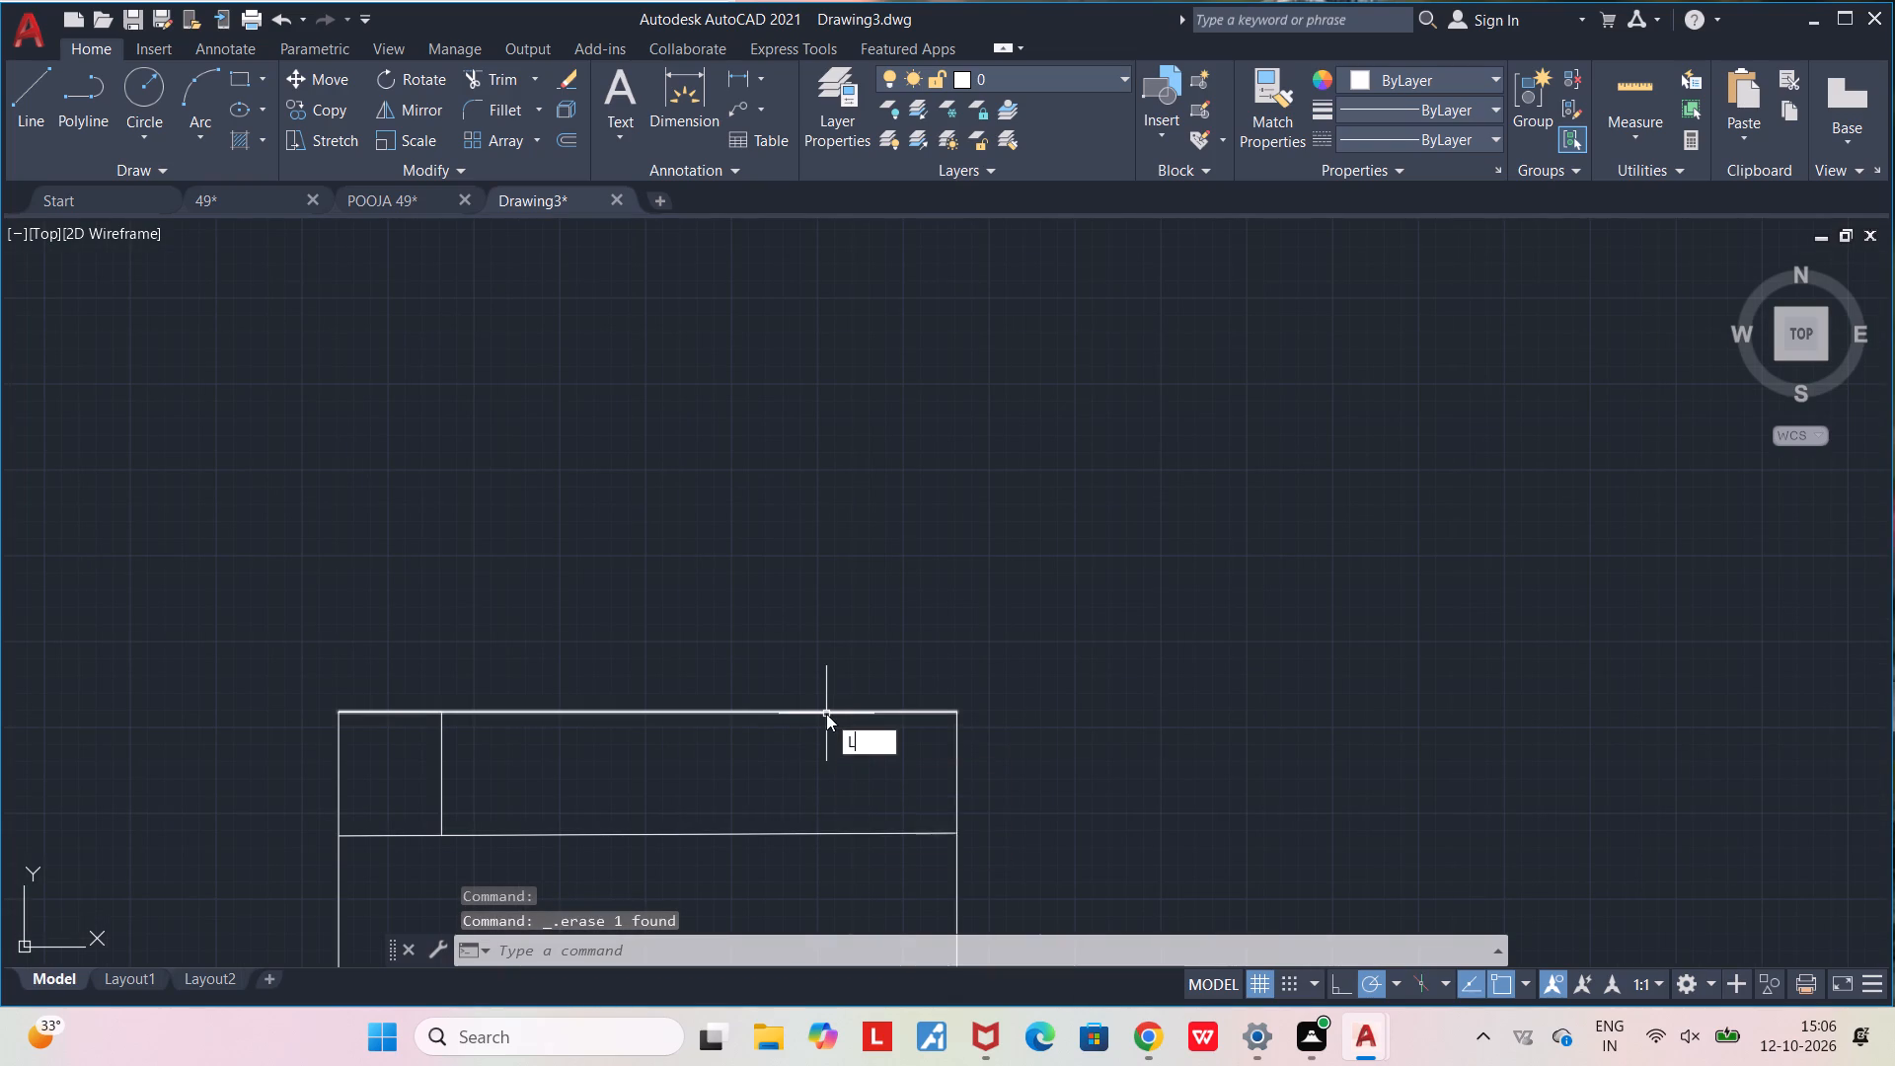
pyautogui.press('Return')
pyautogui.click(826, 714)
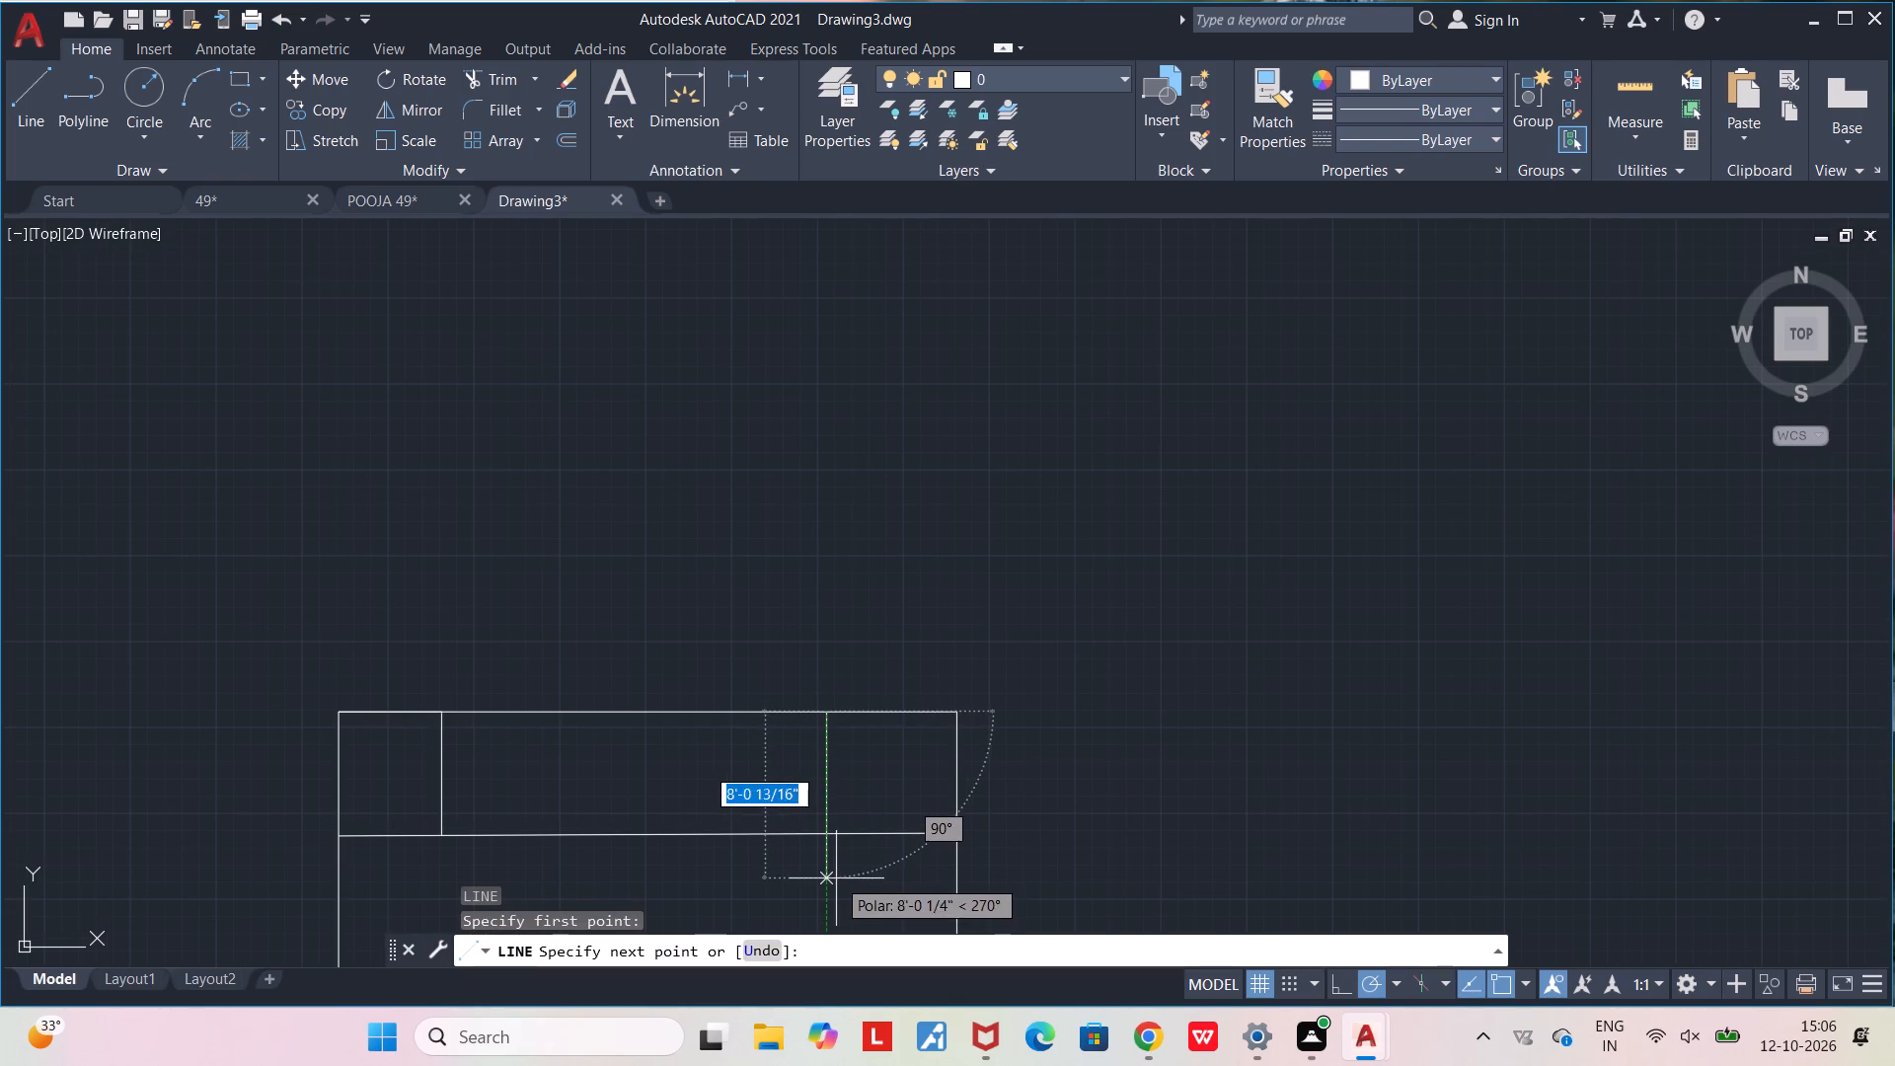
pyautogui.write("6'")
pyautogui.press('Return')
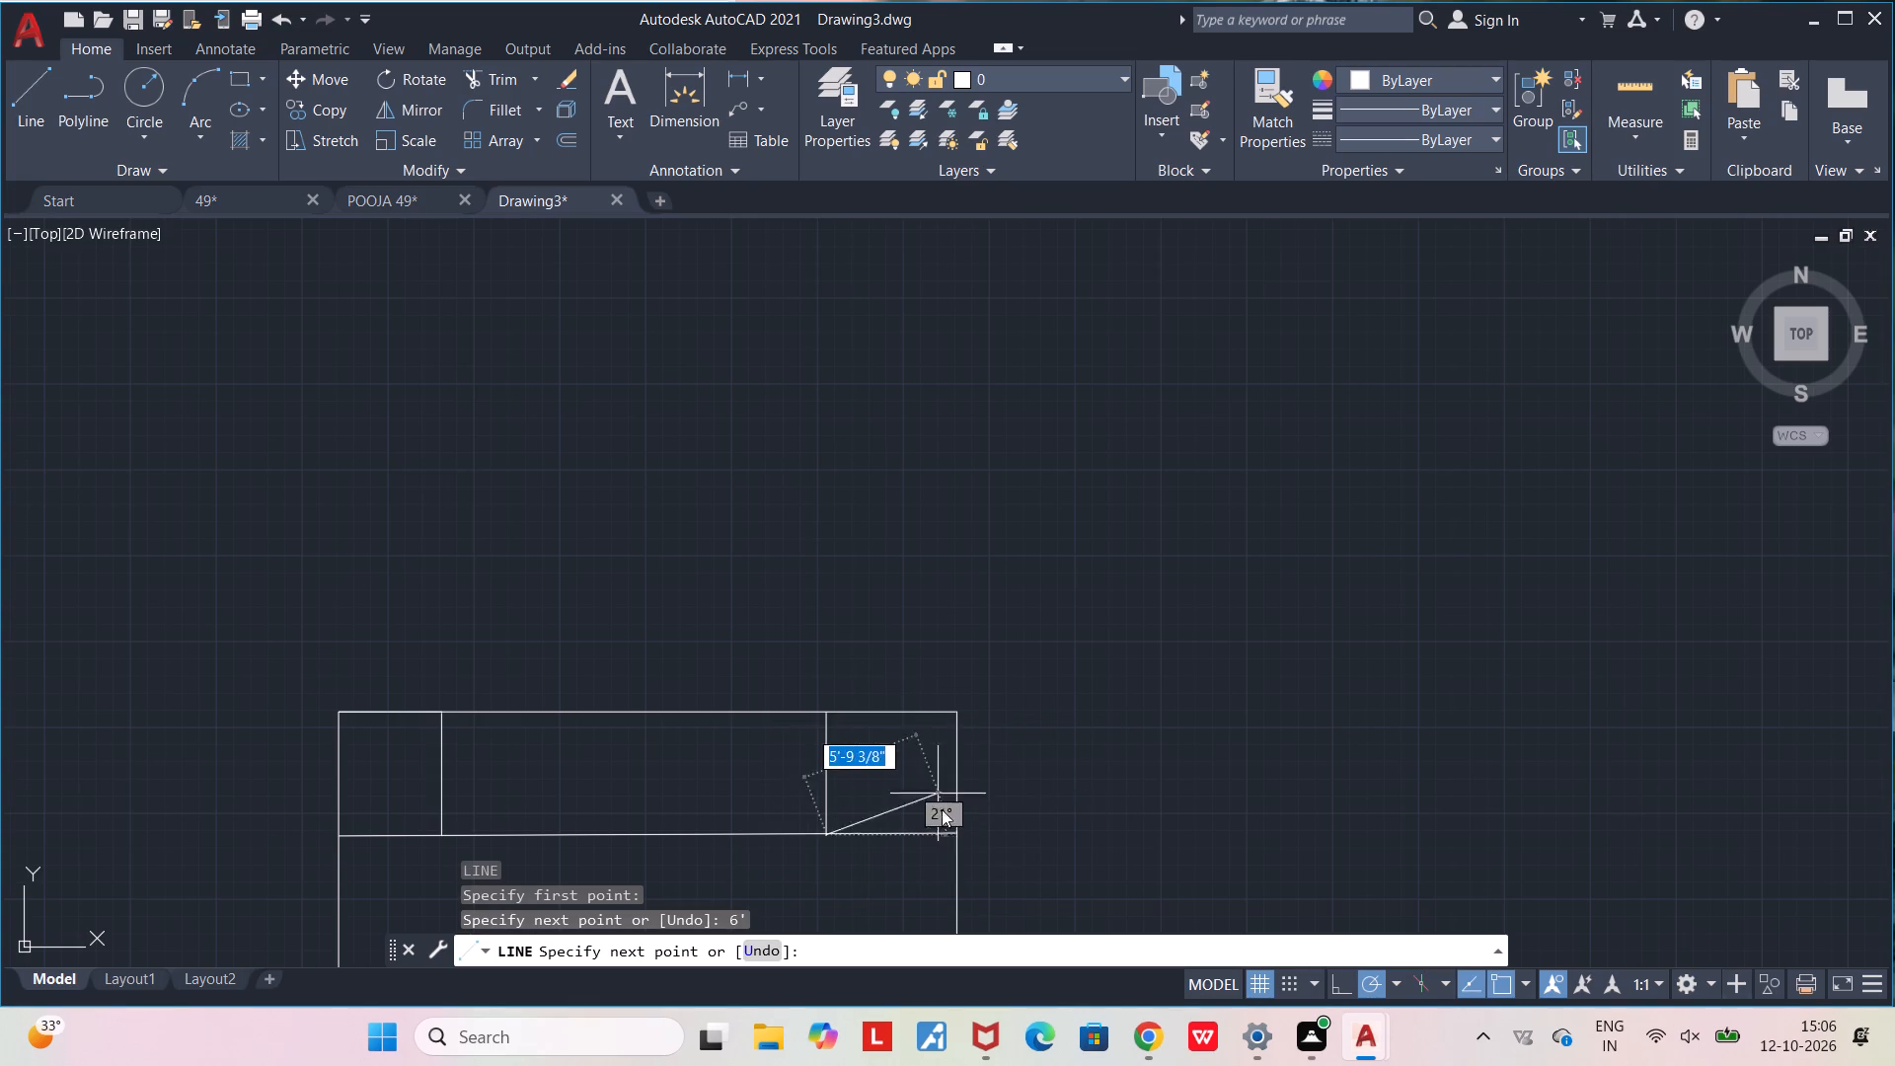
pyautogui.scroll(5, 944, 841)
pyautogui.moveTo(851, 786); pyautogui.dragTo(1344, 748, button='middle')
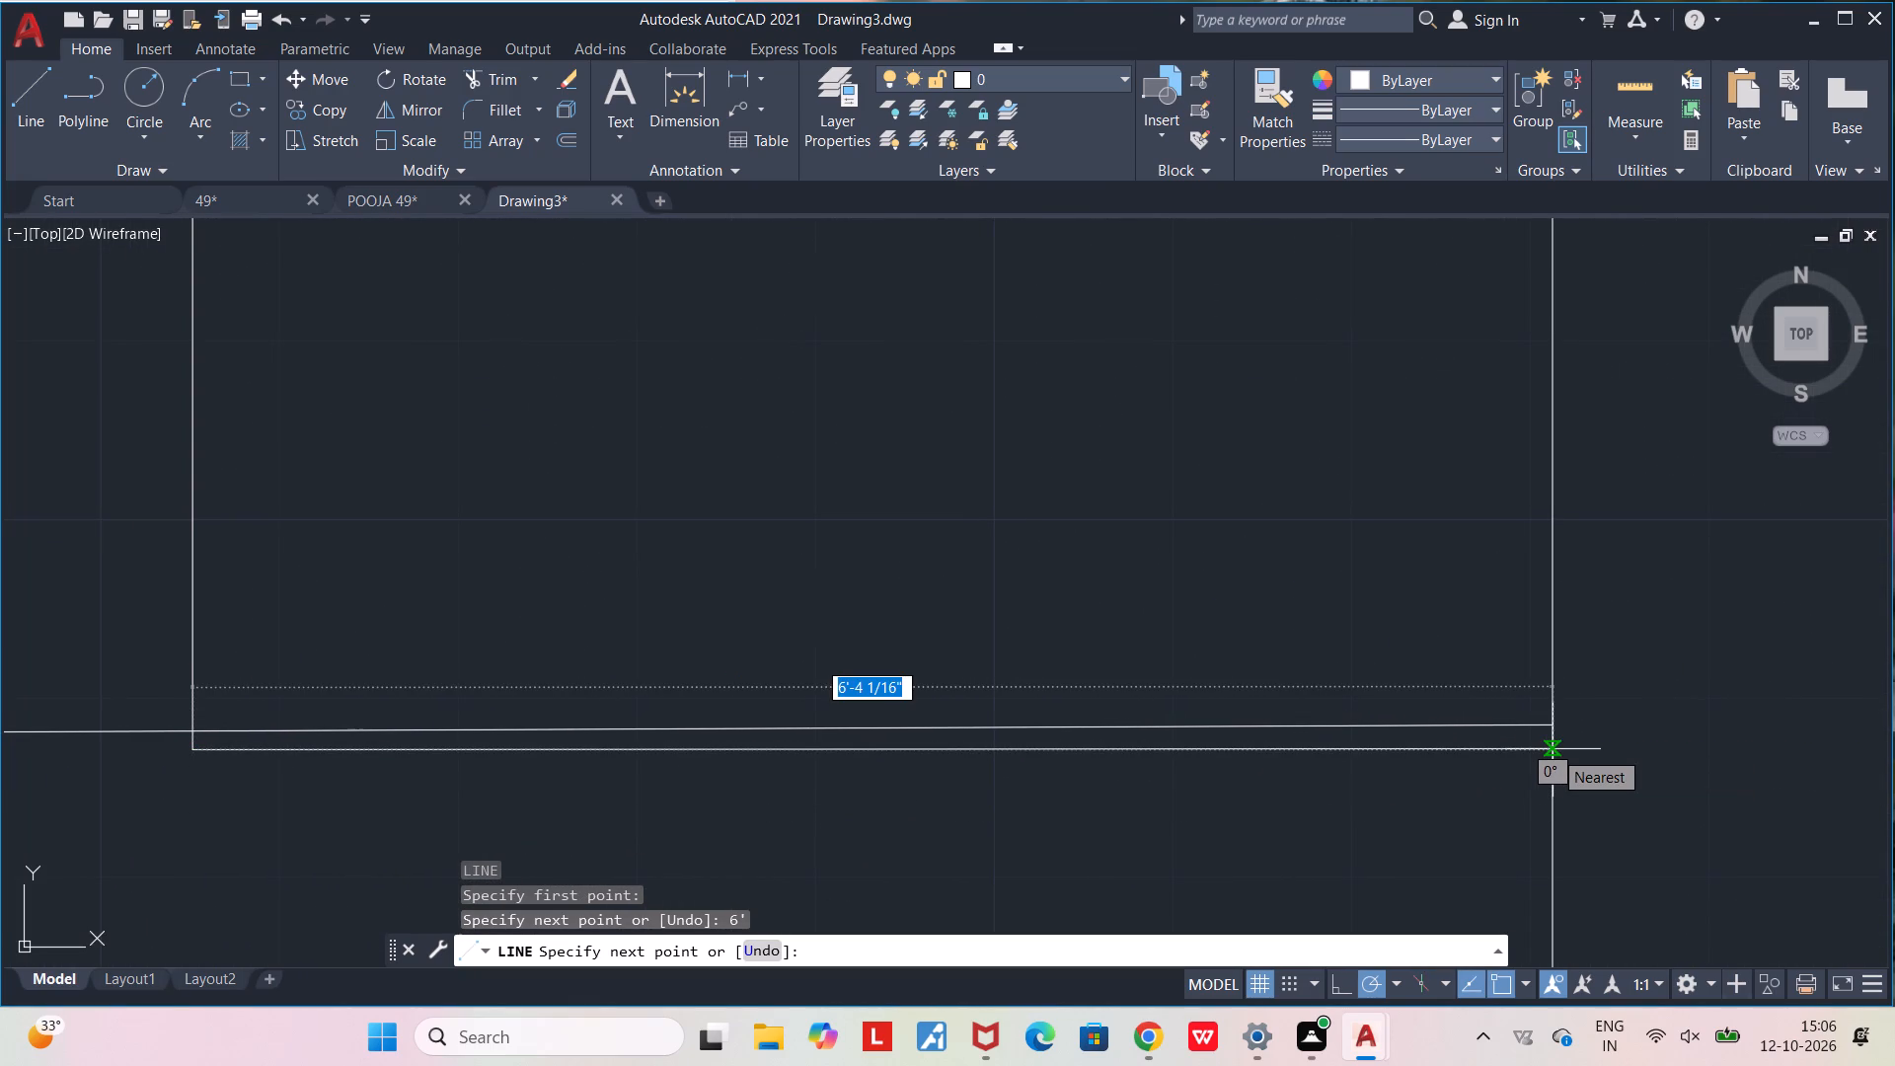
pyautogui.press('Escape')
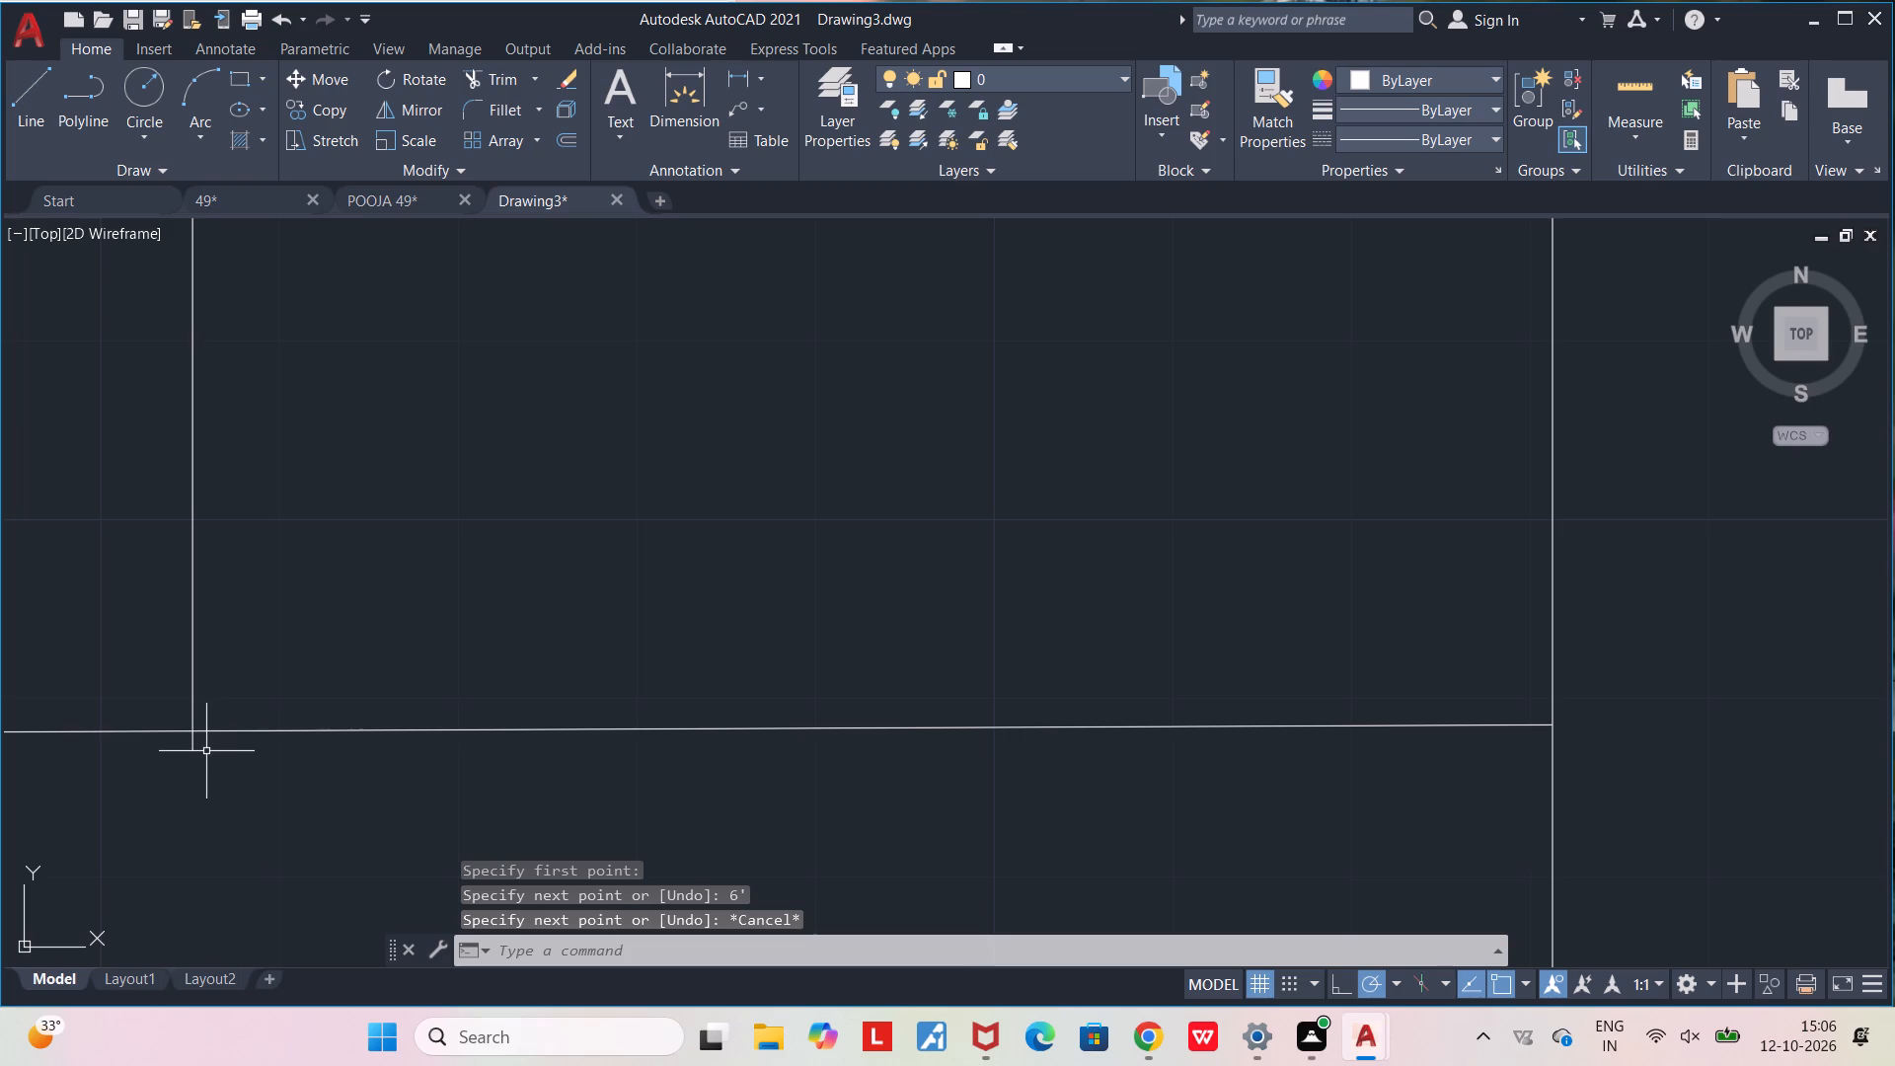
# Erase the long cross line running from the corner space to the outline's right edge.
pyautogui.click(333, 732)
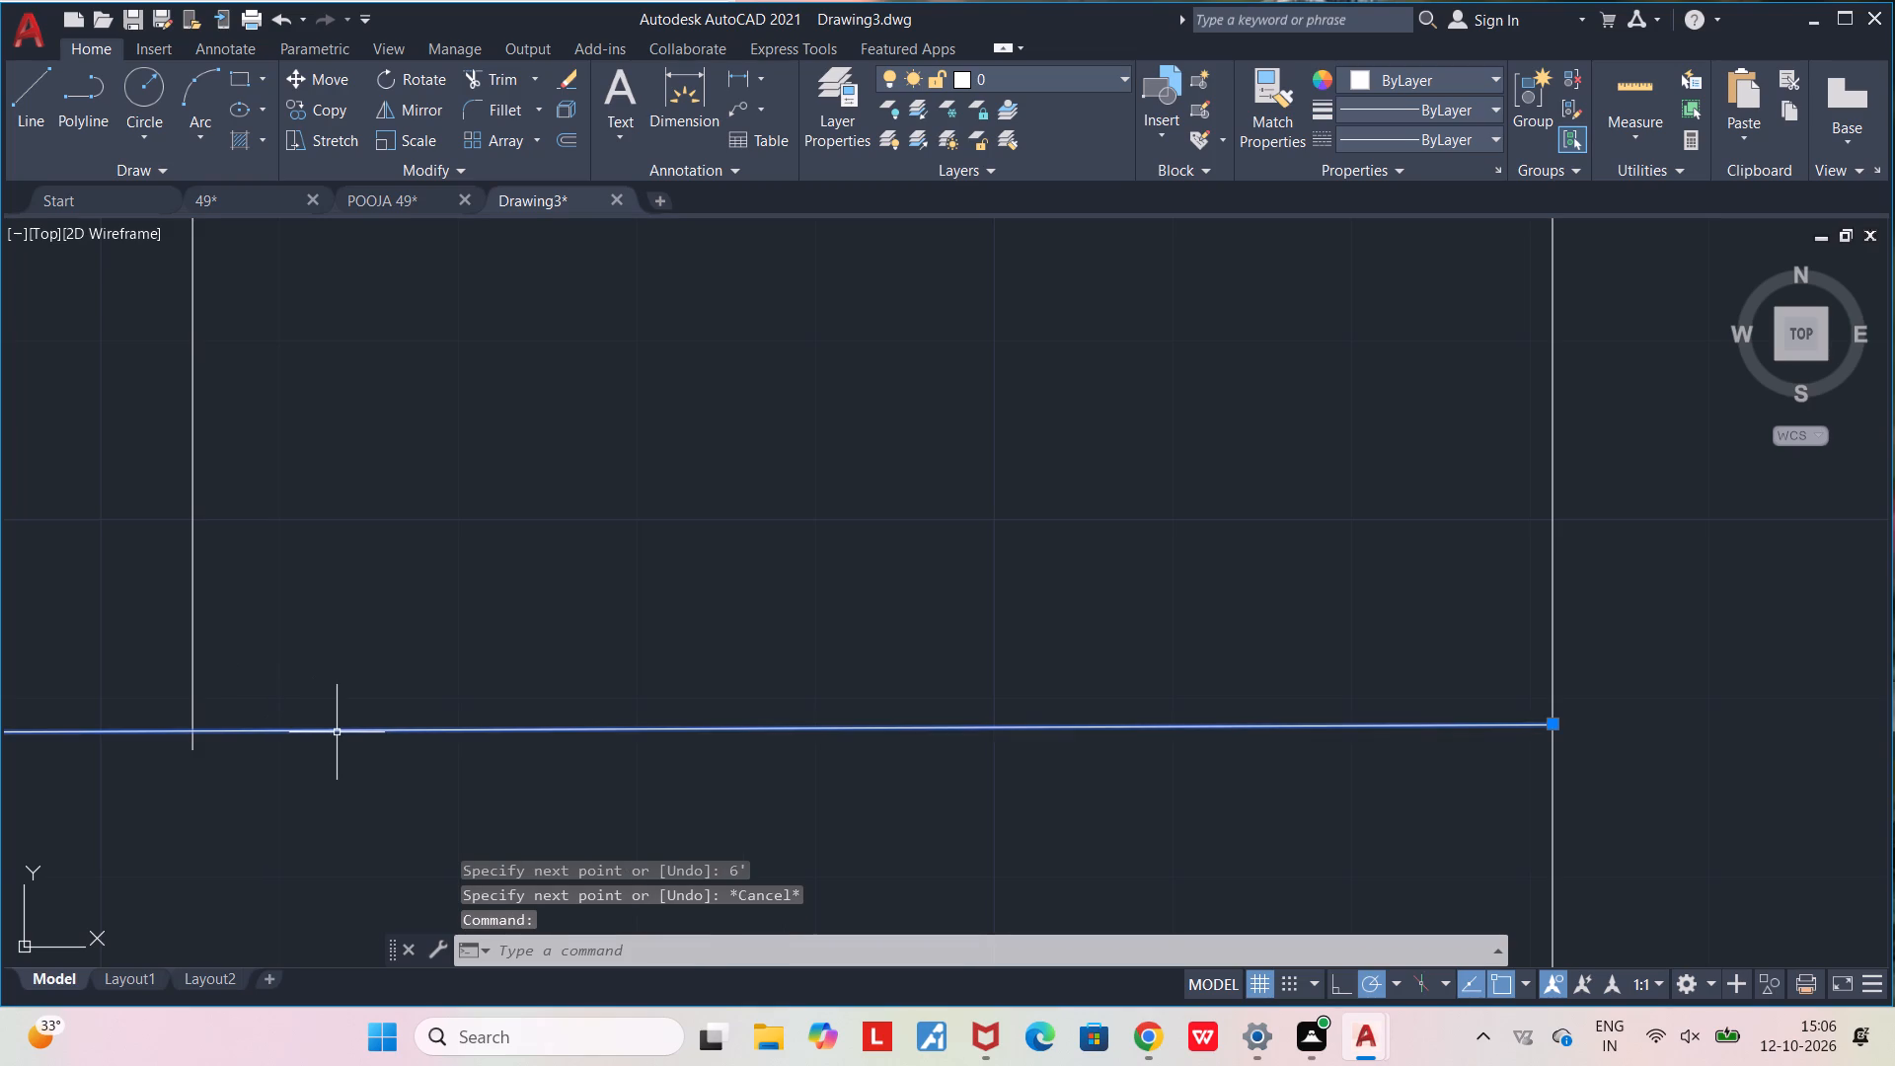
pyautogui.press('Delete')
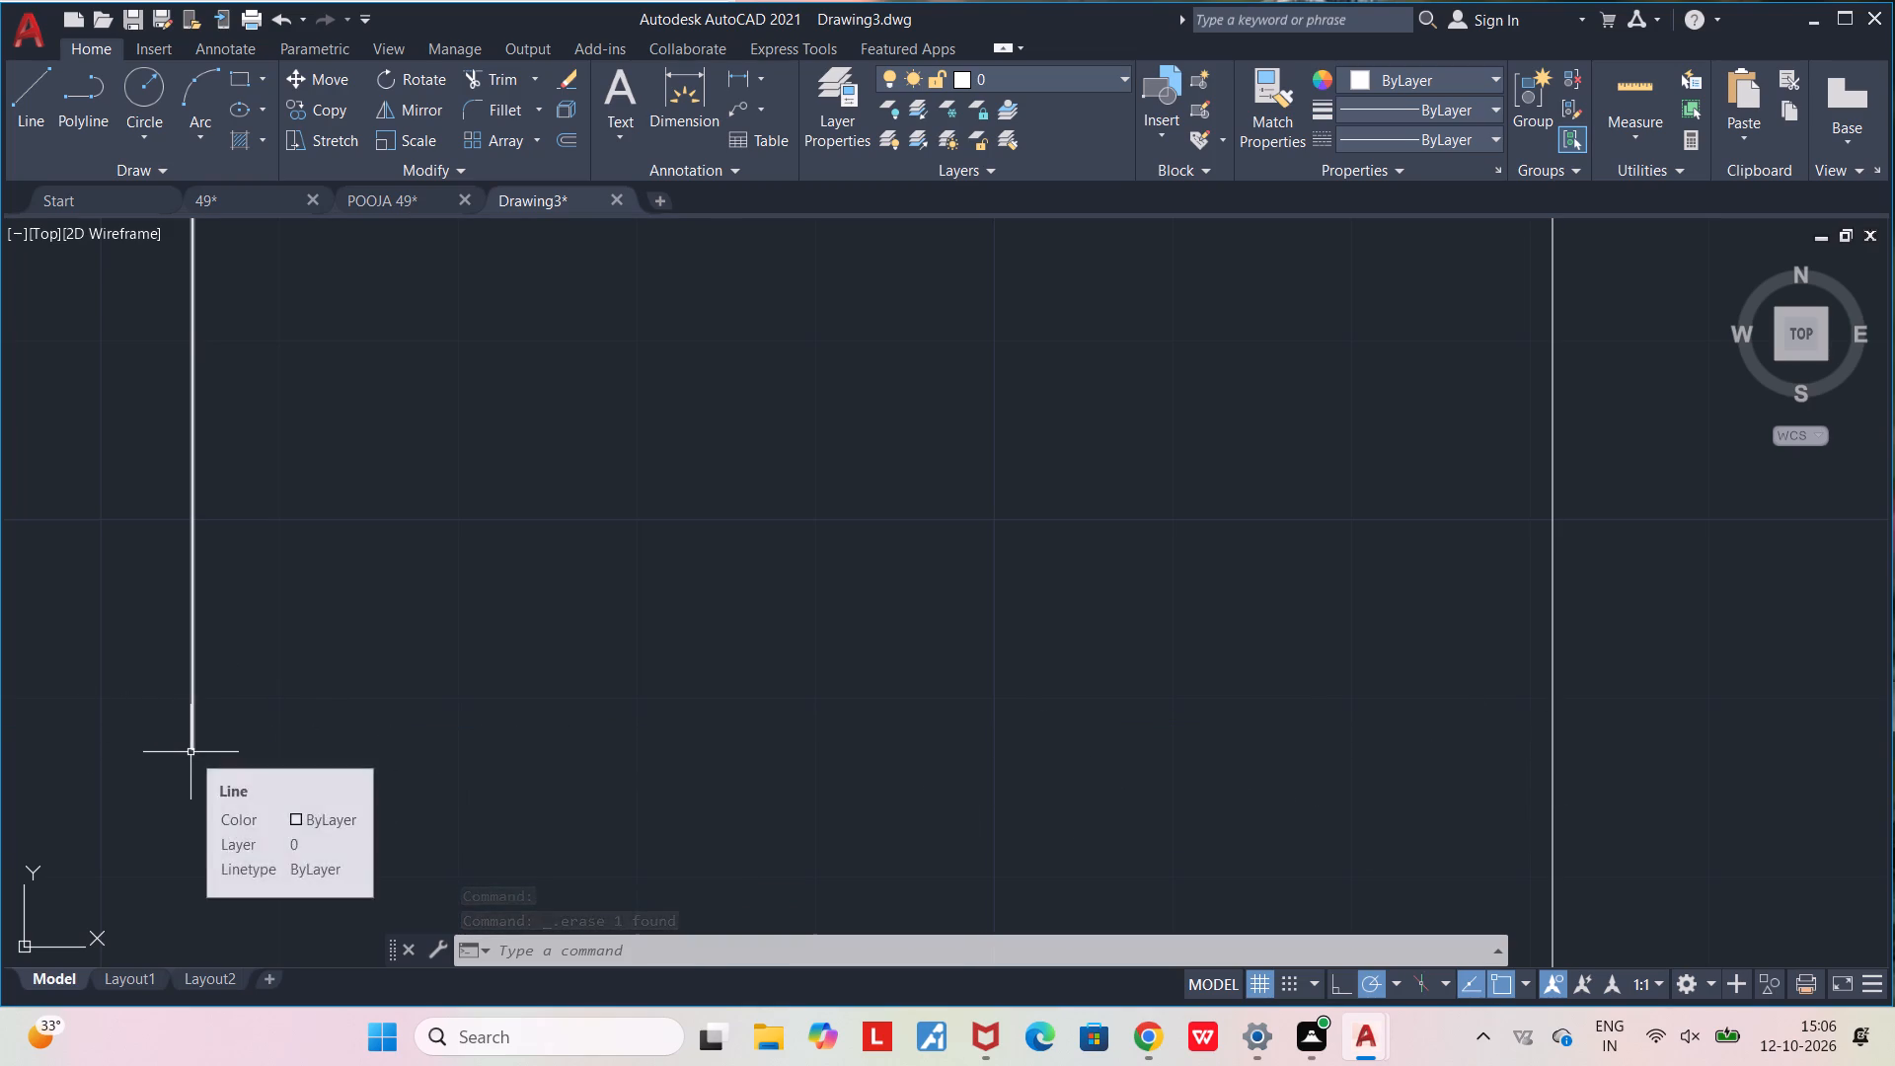
# Draw a 5' horizontal line from the lower end of the 6' vertical line toward the outline's right edge.
pyautogui.press('l')
pyautogui.press('Return')
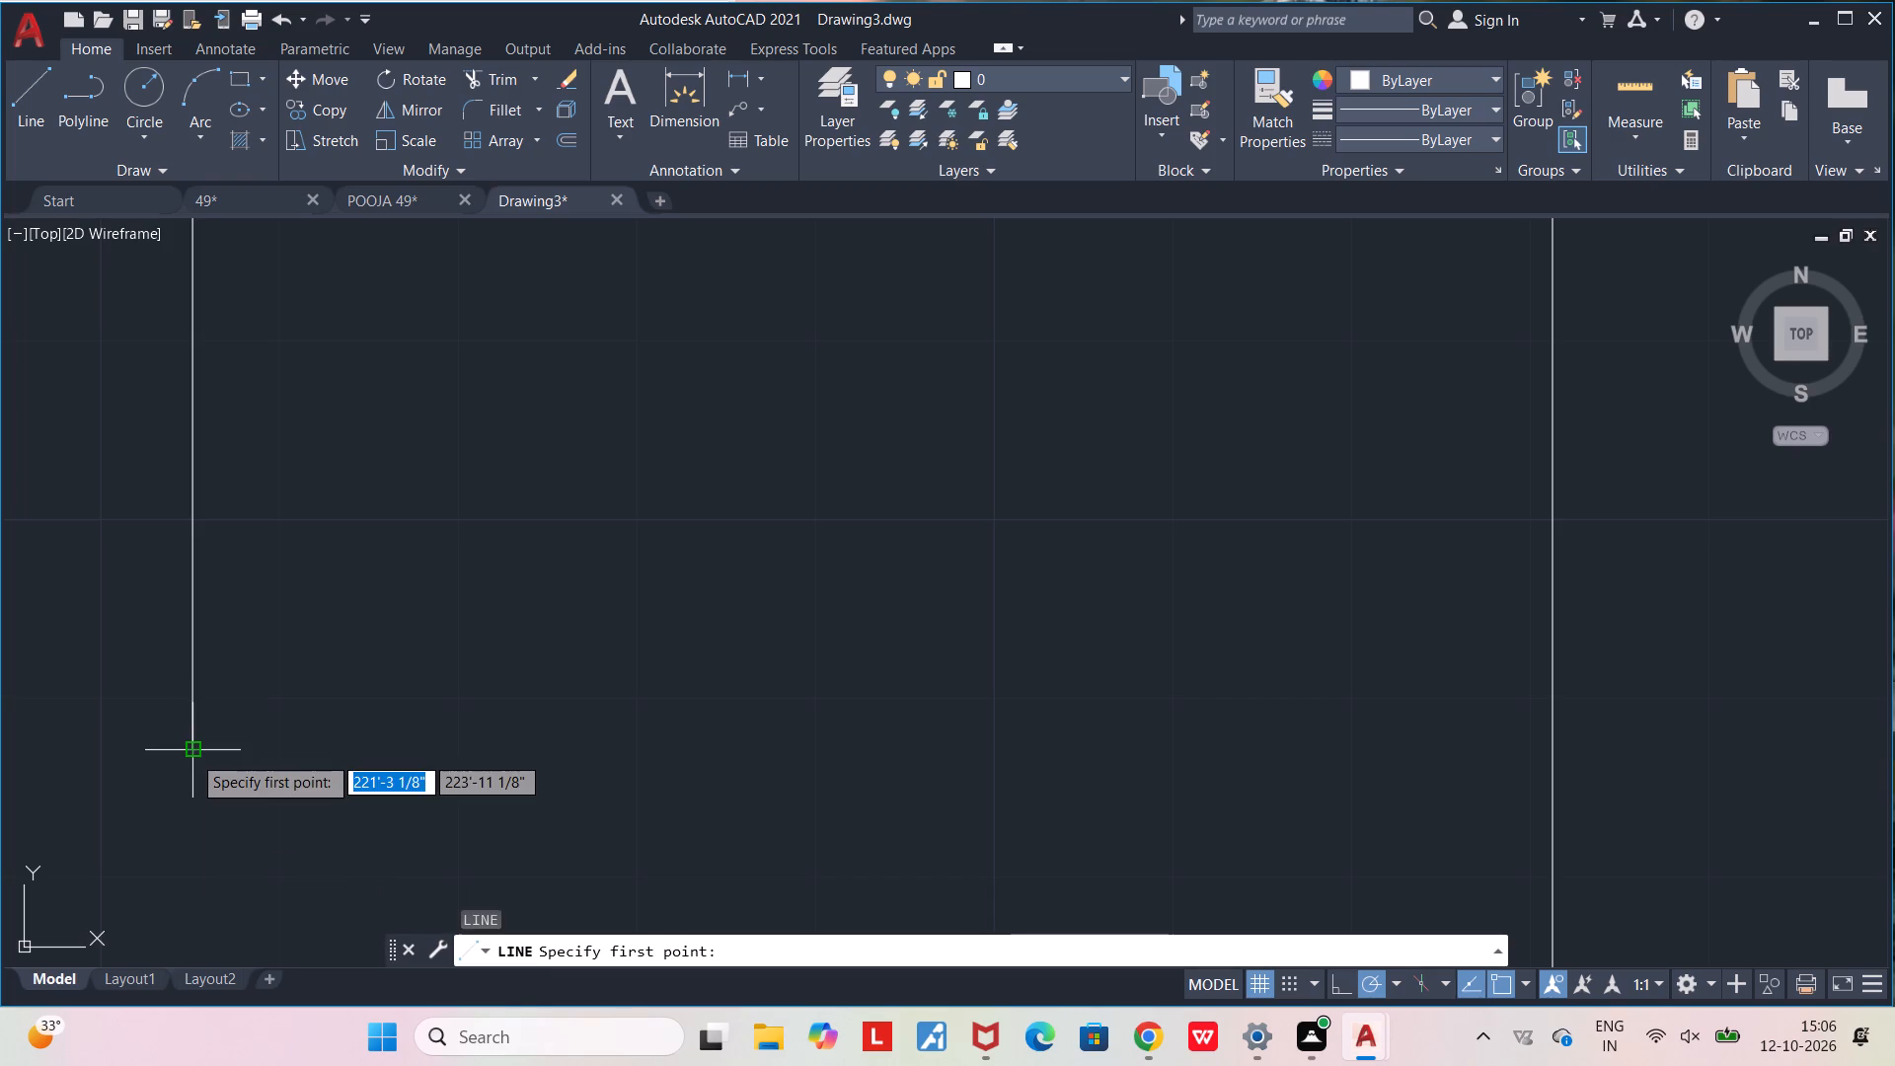
pyautogui.click(191, 754)
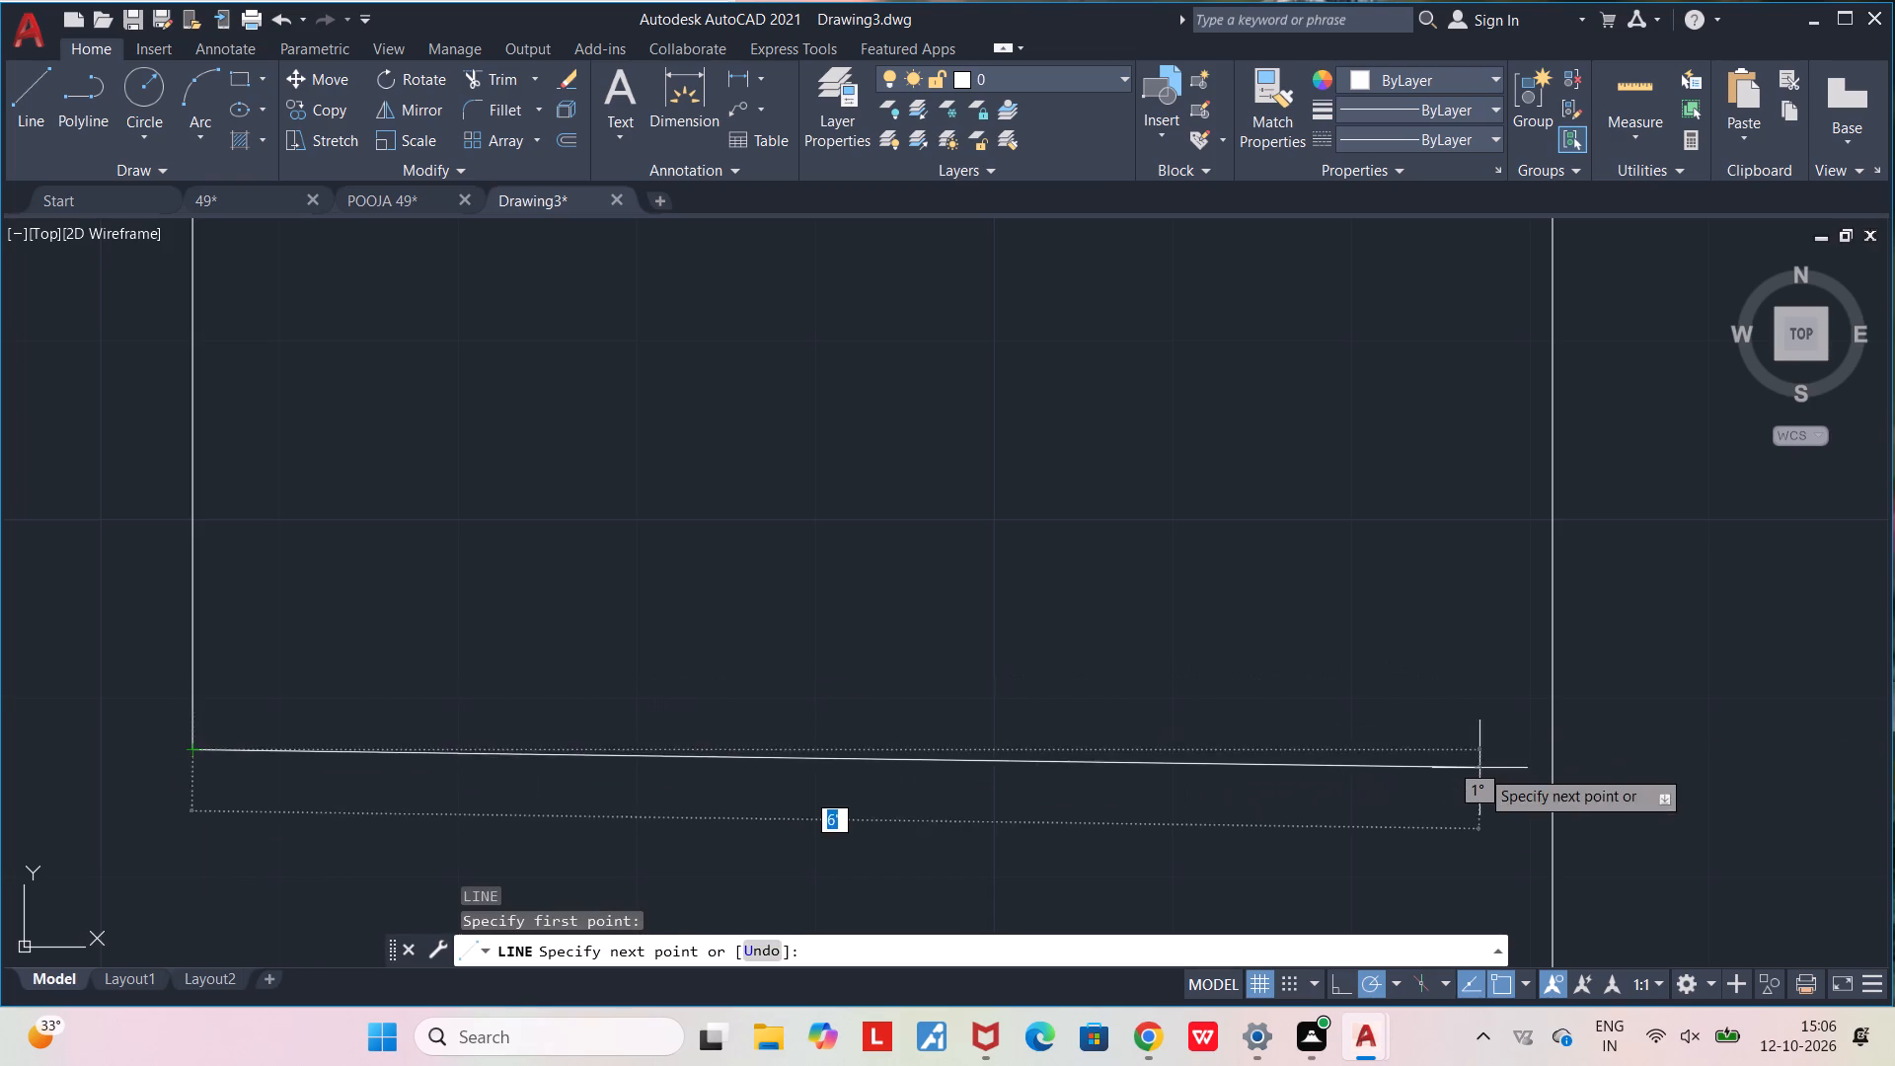
pyautogui.write("5'")
pyautogui.press('Return')
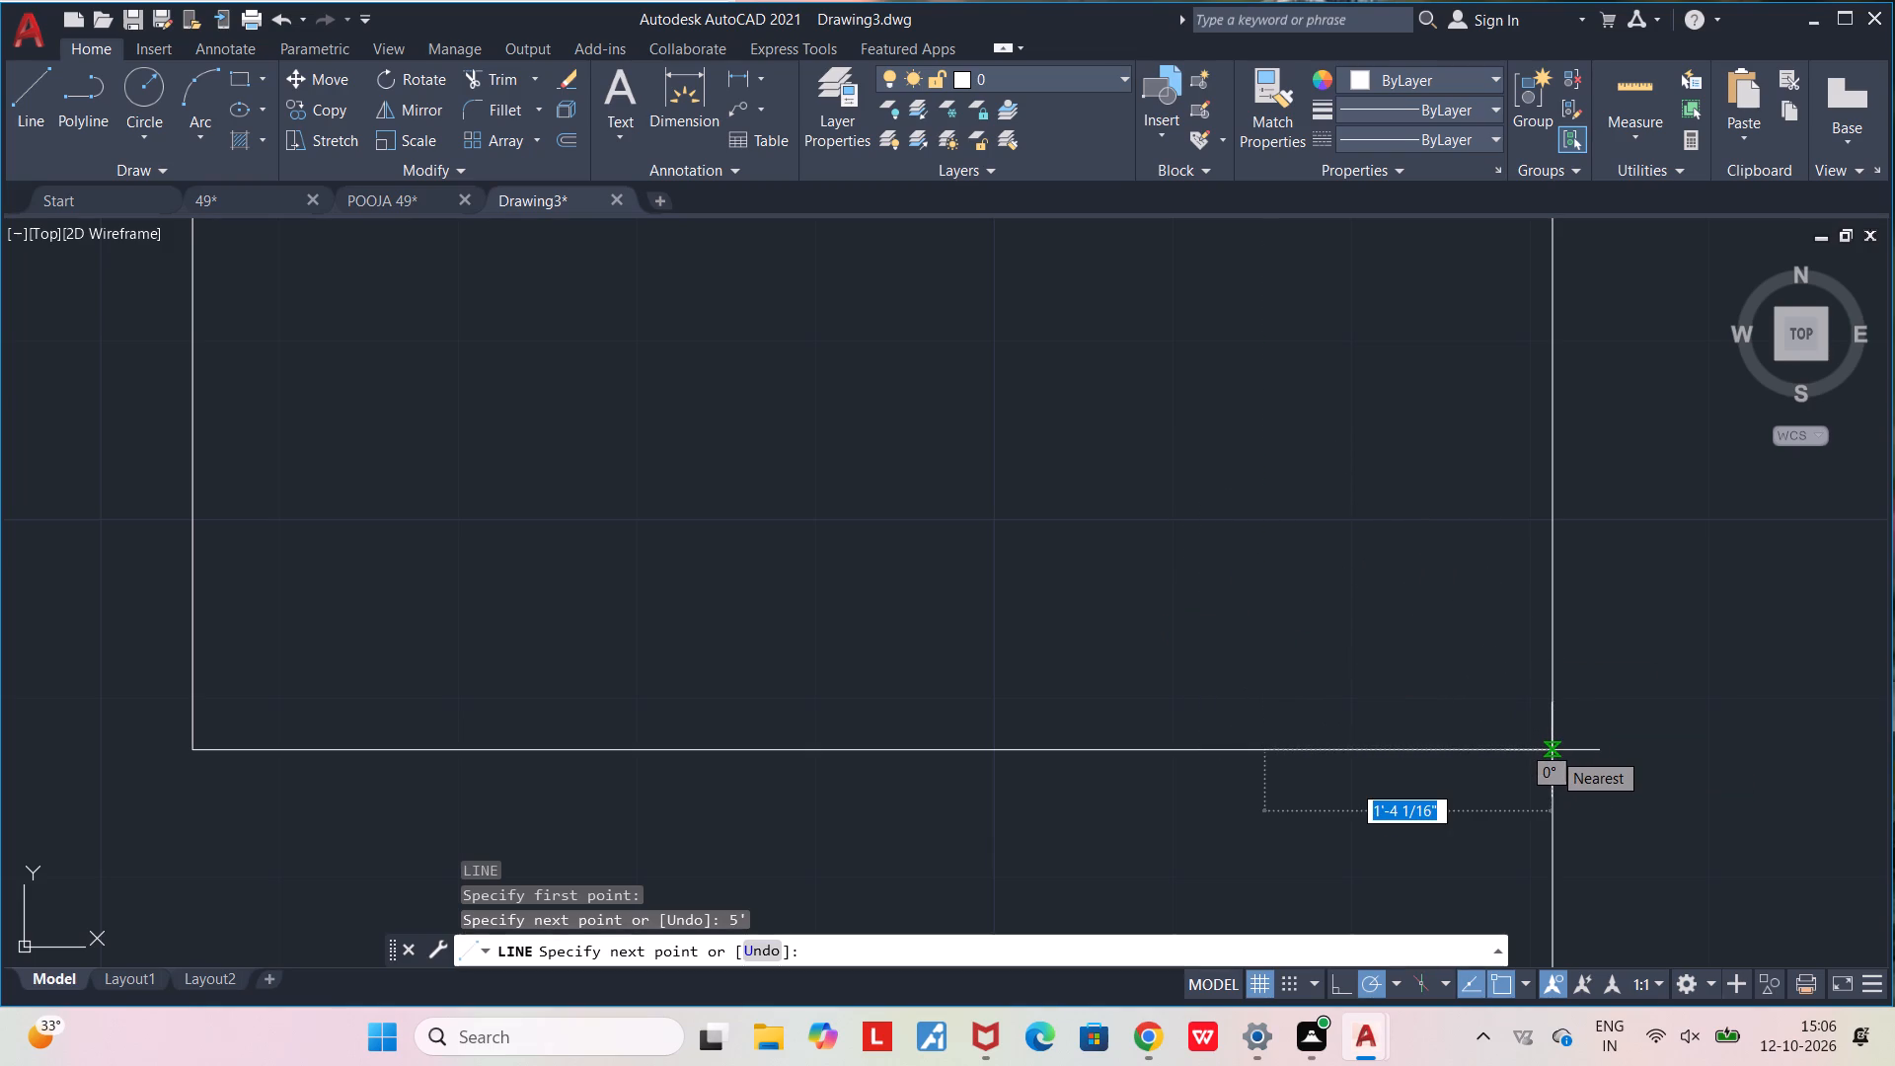
pyautogui.press('Escape')
# Erase the 5' horizontal line that starts at the lower end of the 6' vertical line.
pyautogui.click(1239, 748)
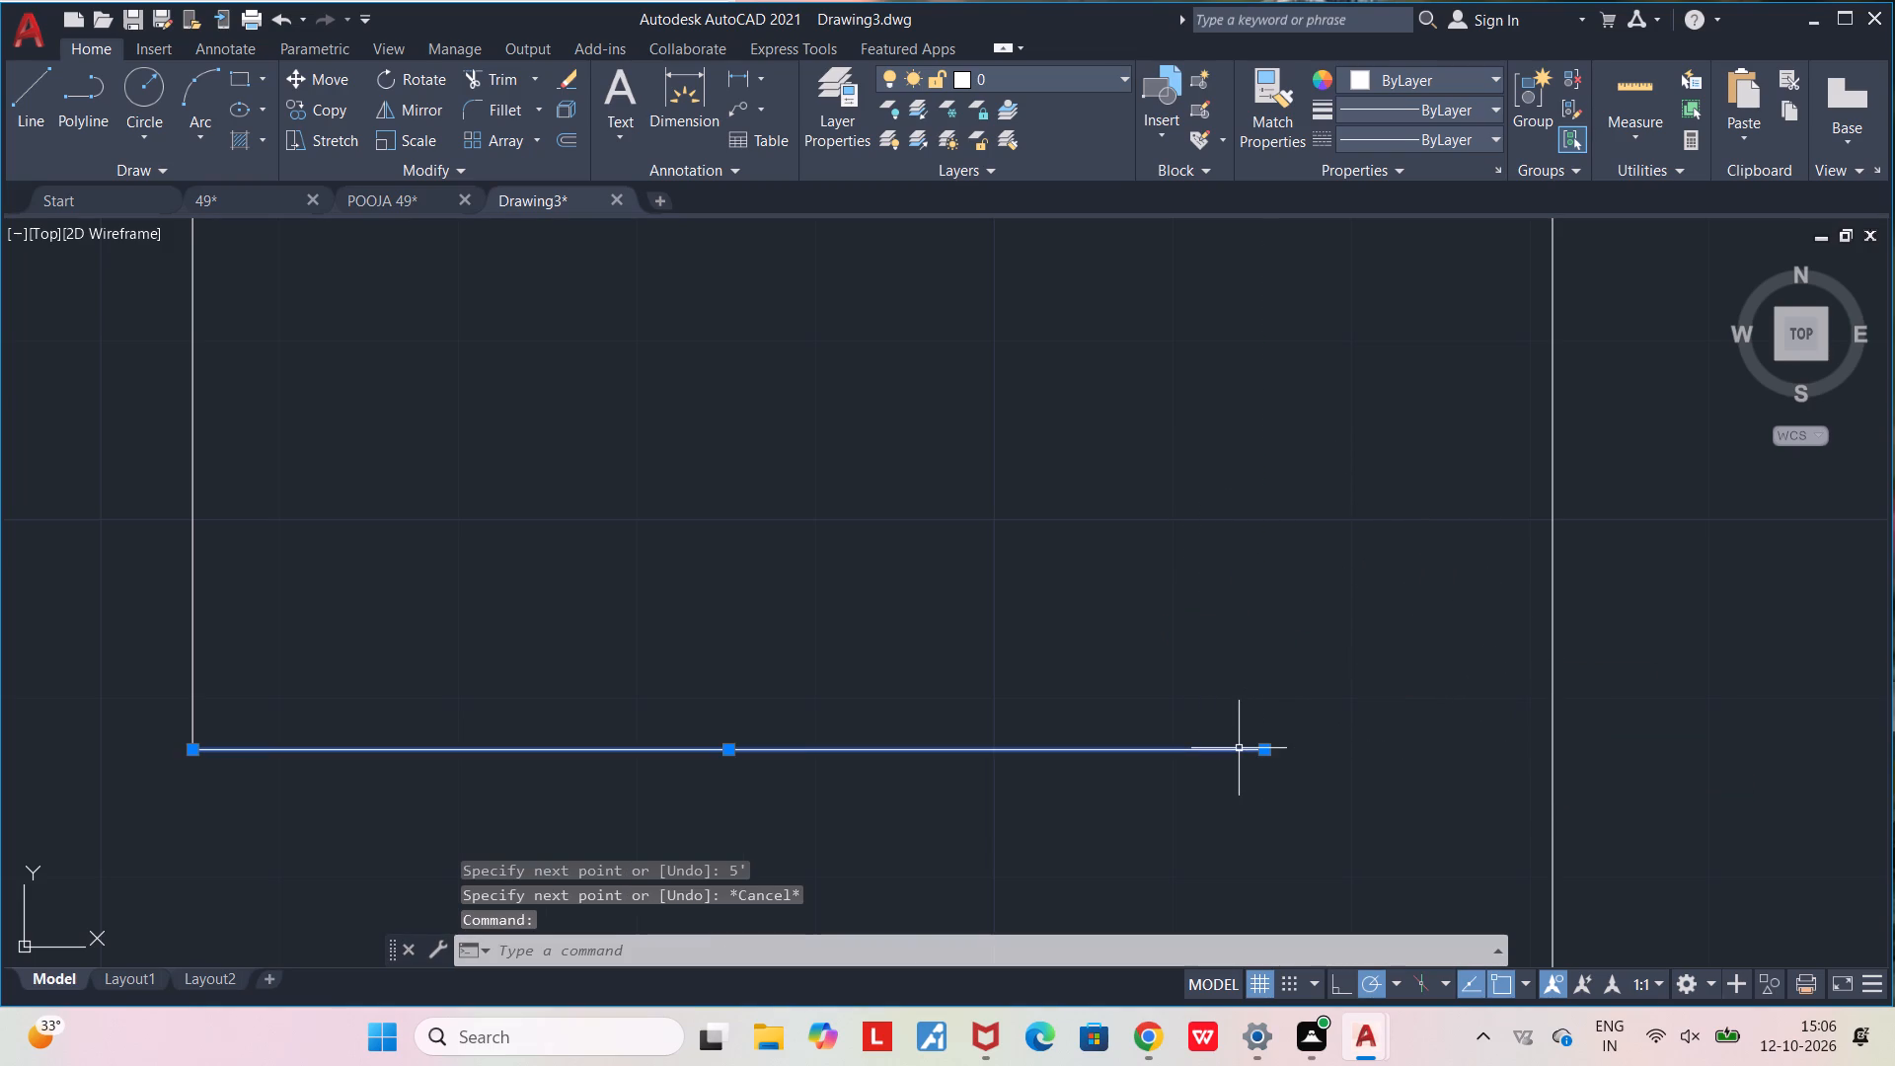
pyautogui.press('Delete')
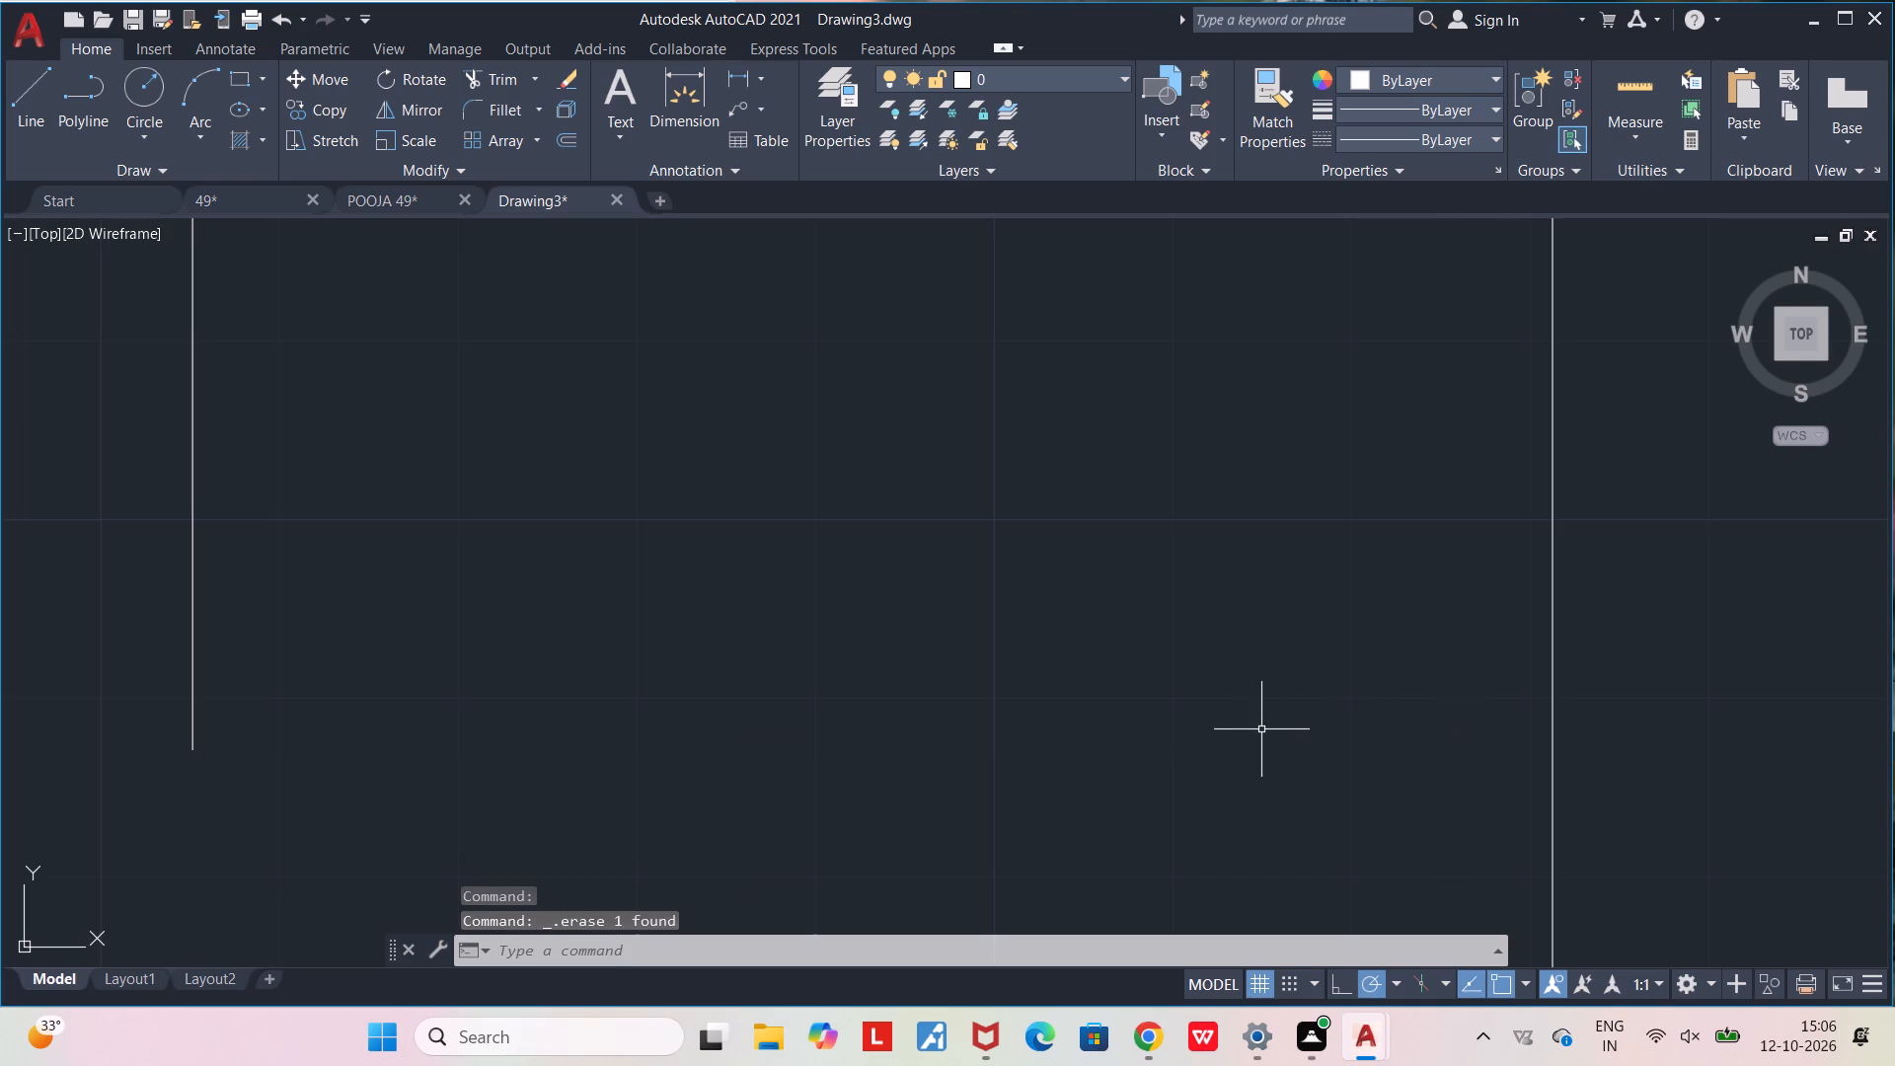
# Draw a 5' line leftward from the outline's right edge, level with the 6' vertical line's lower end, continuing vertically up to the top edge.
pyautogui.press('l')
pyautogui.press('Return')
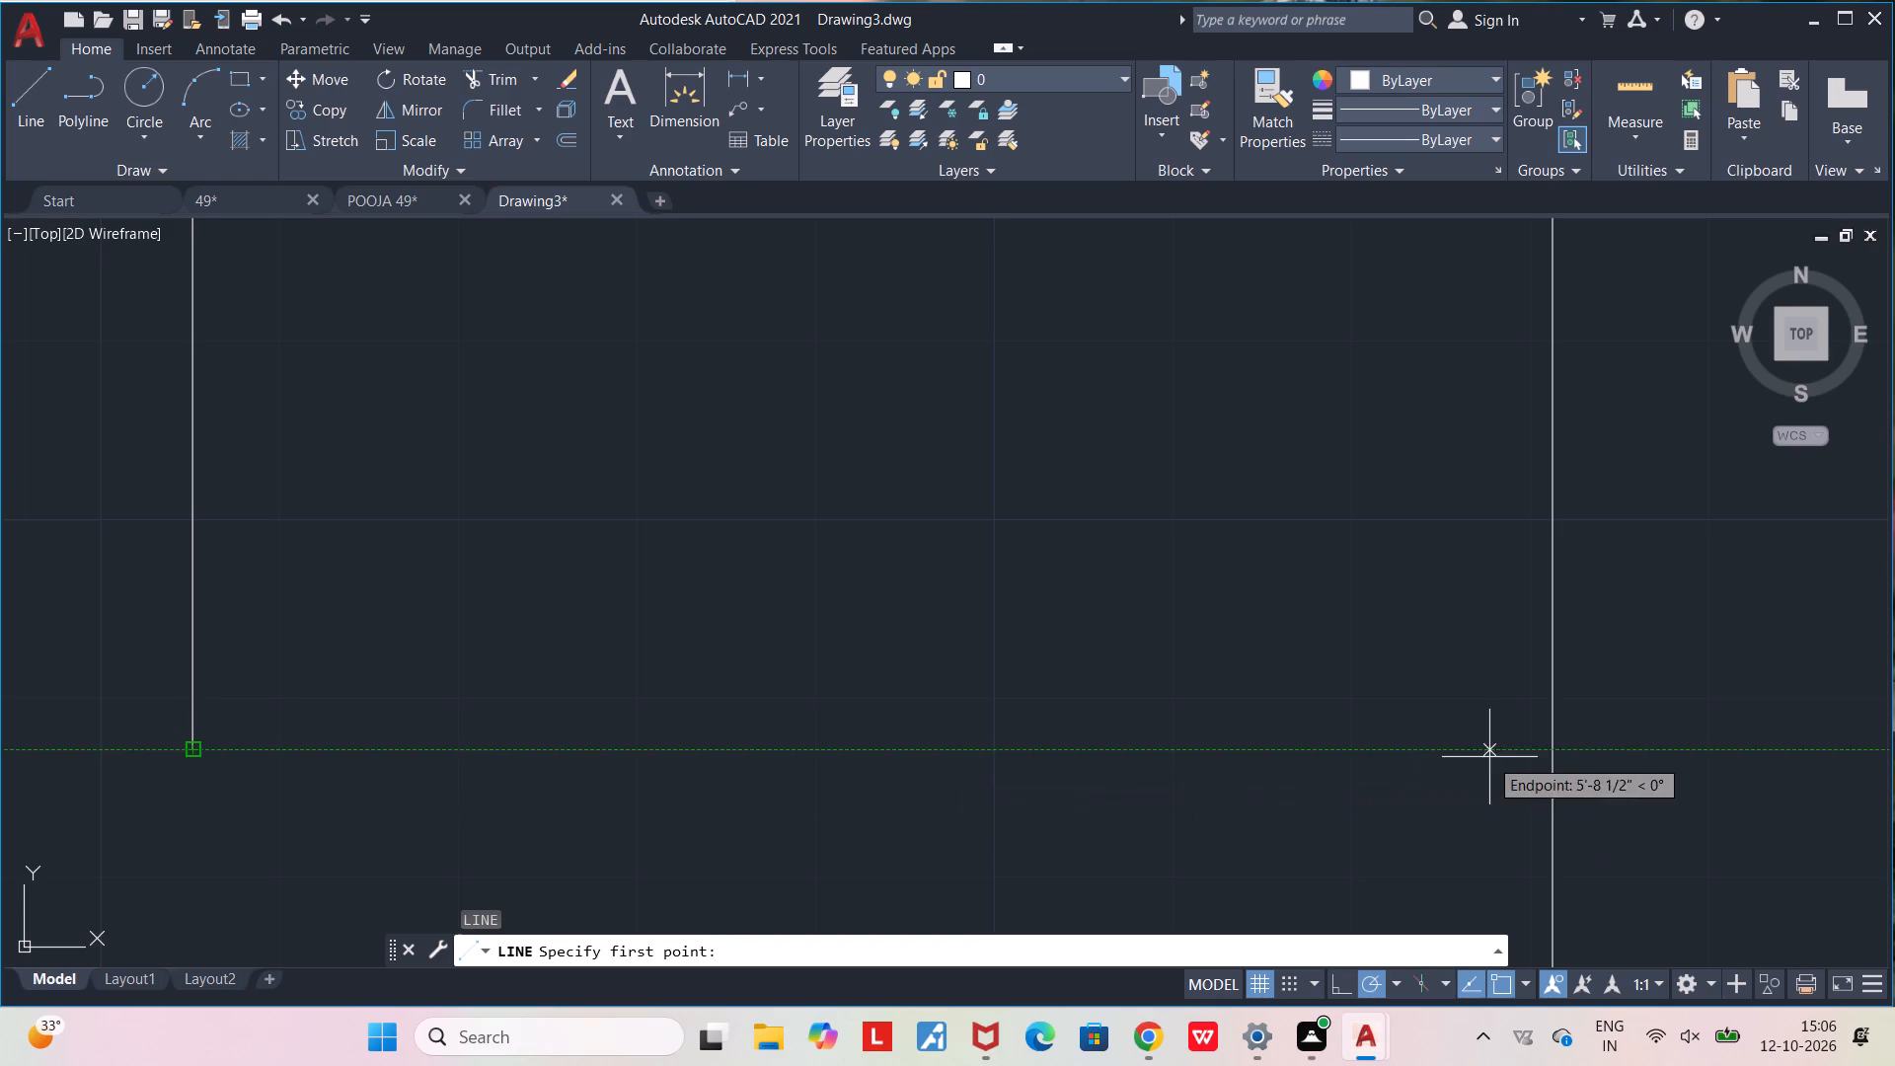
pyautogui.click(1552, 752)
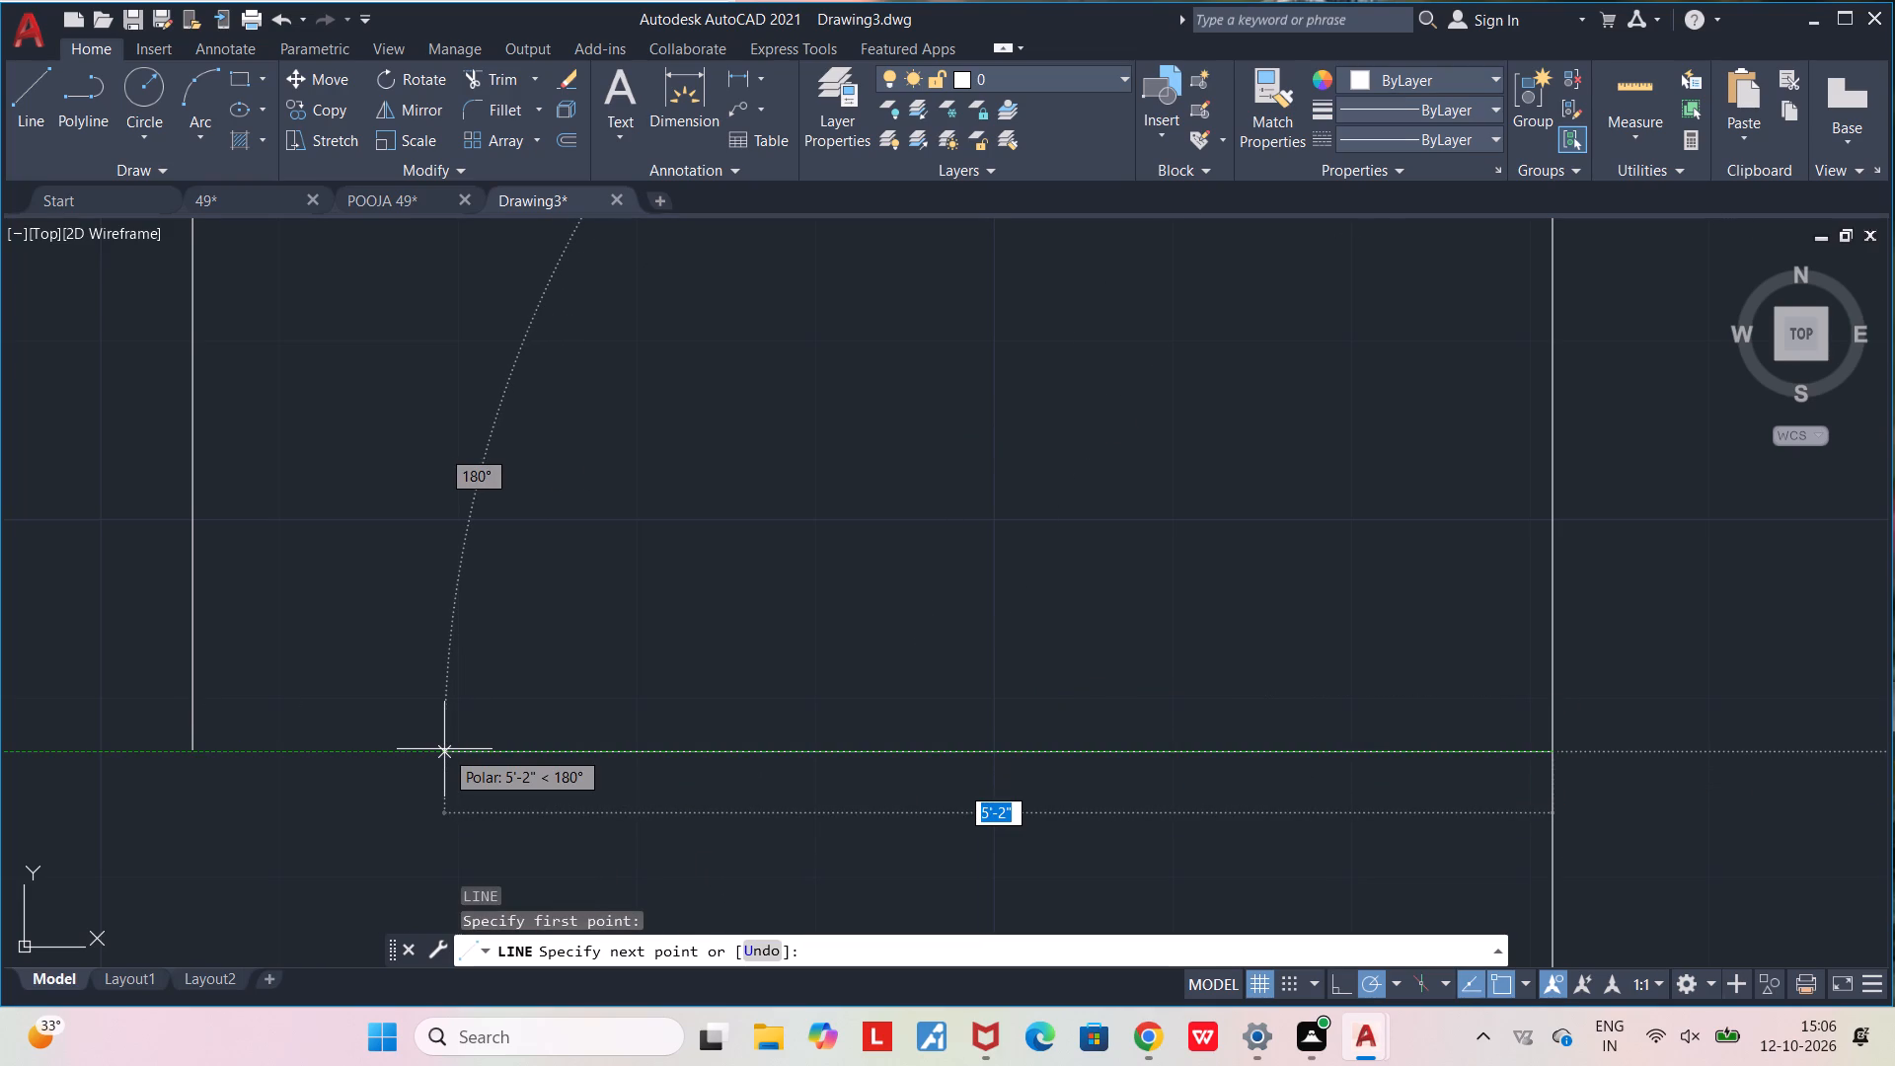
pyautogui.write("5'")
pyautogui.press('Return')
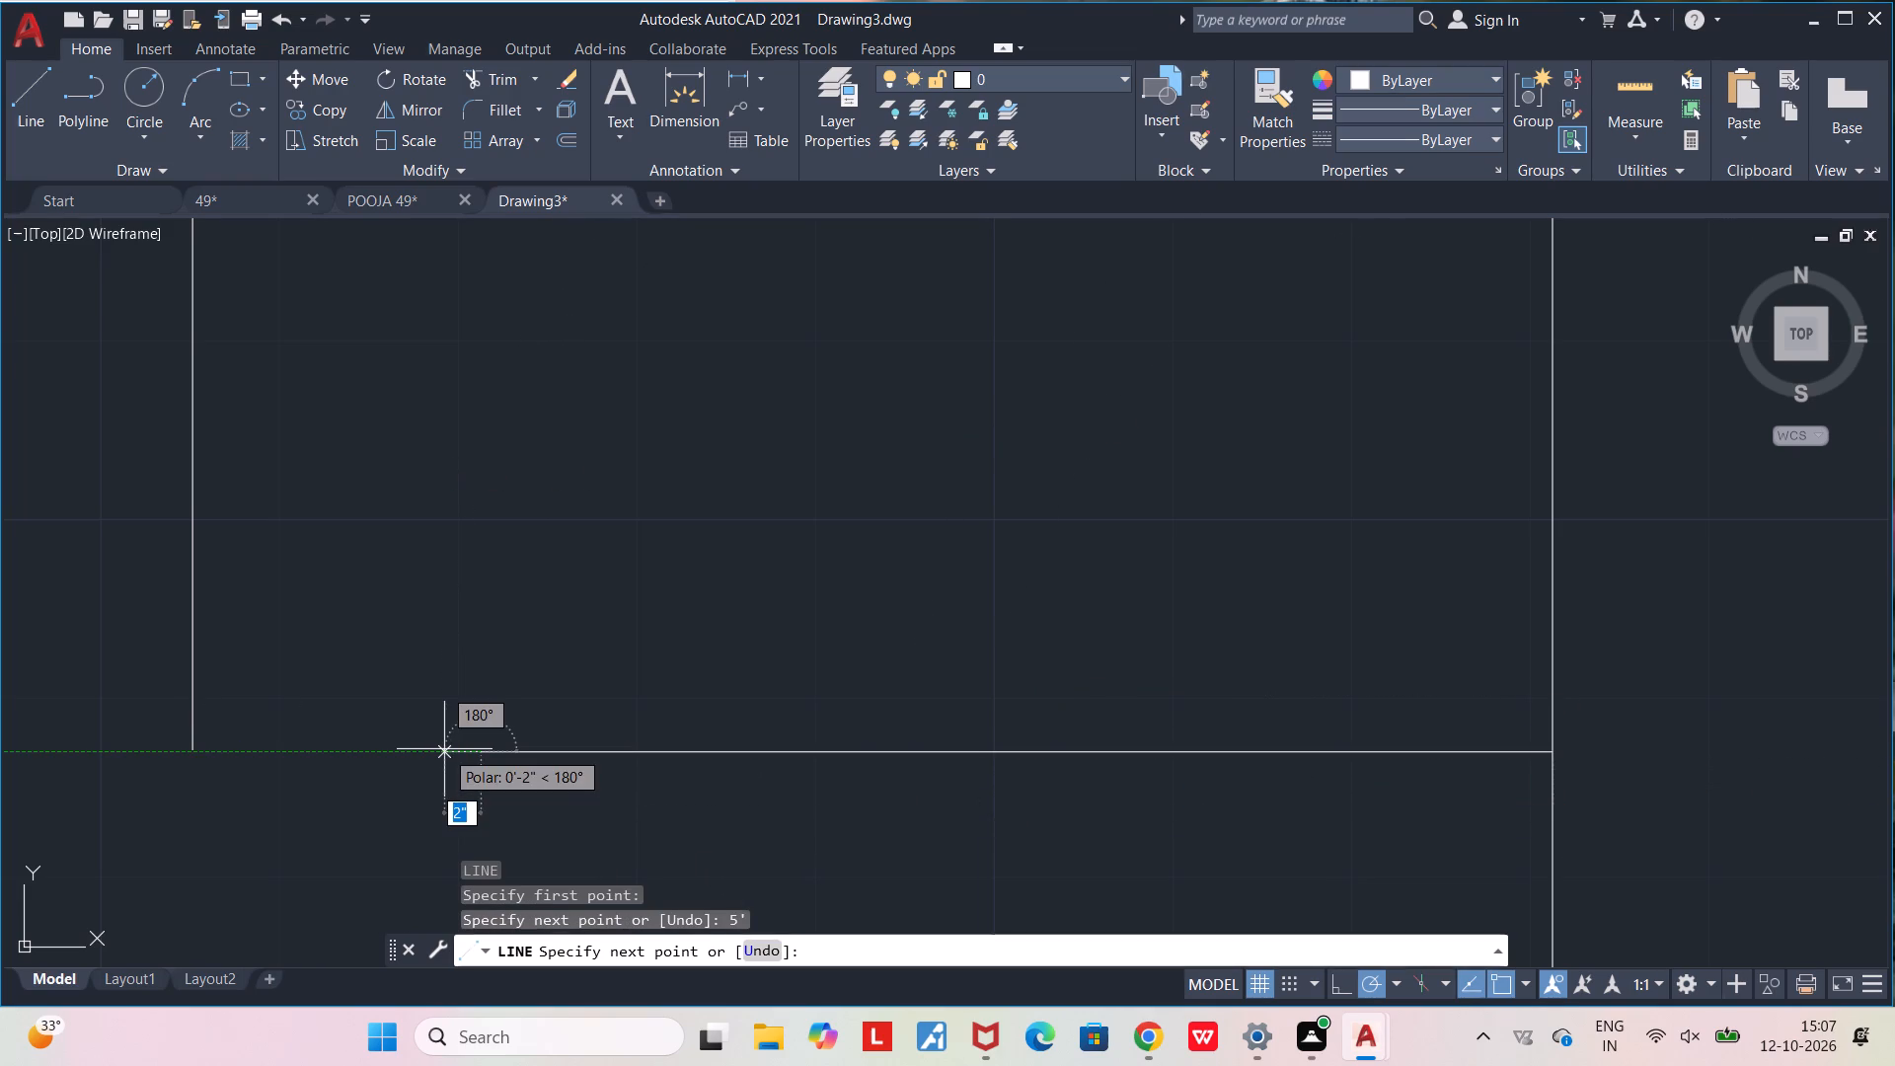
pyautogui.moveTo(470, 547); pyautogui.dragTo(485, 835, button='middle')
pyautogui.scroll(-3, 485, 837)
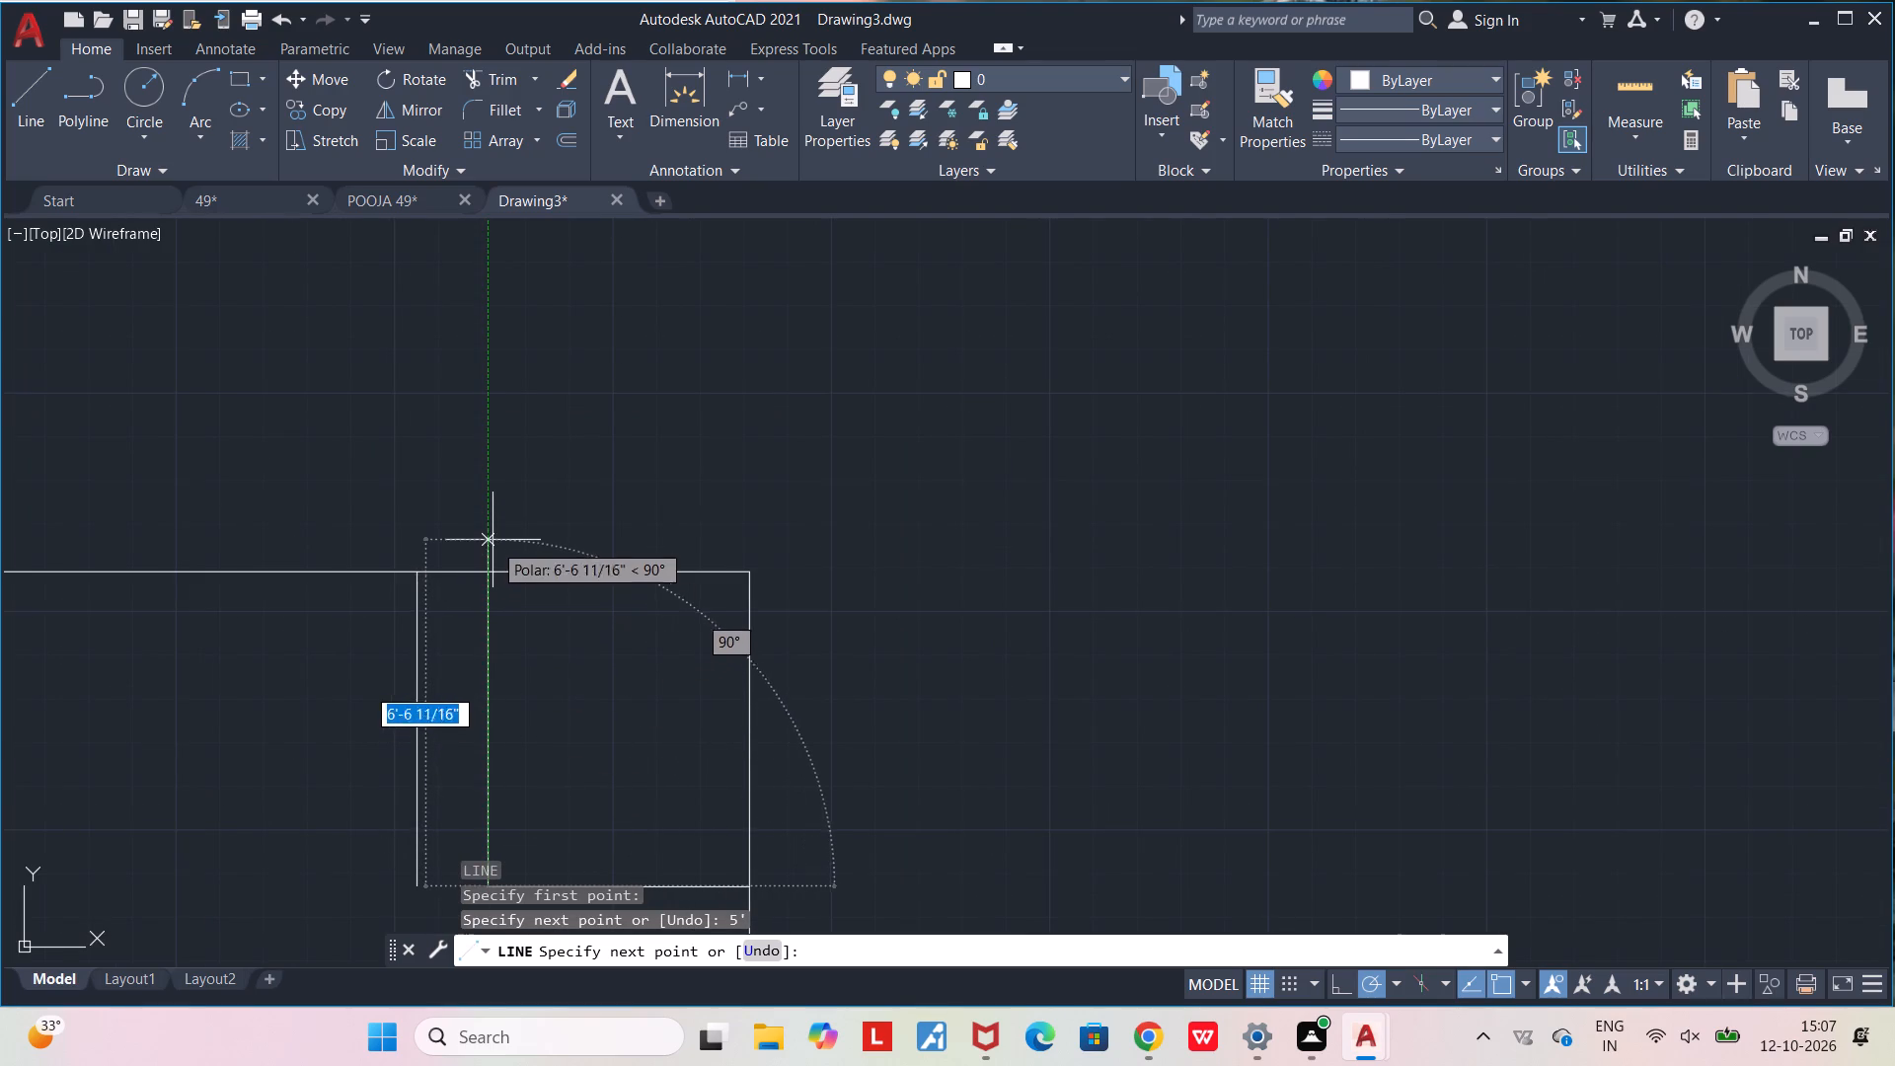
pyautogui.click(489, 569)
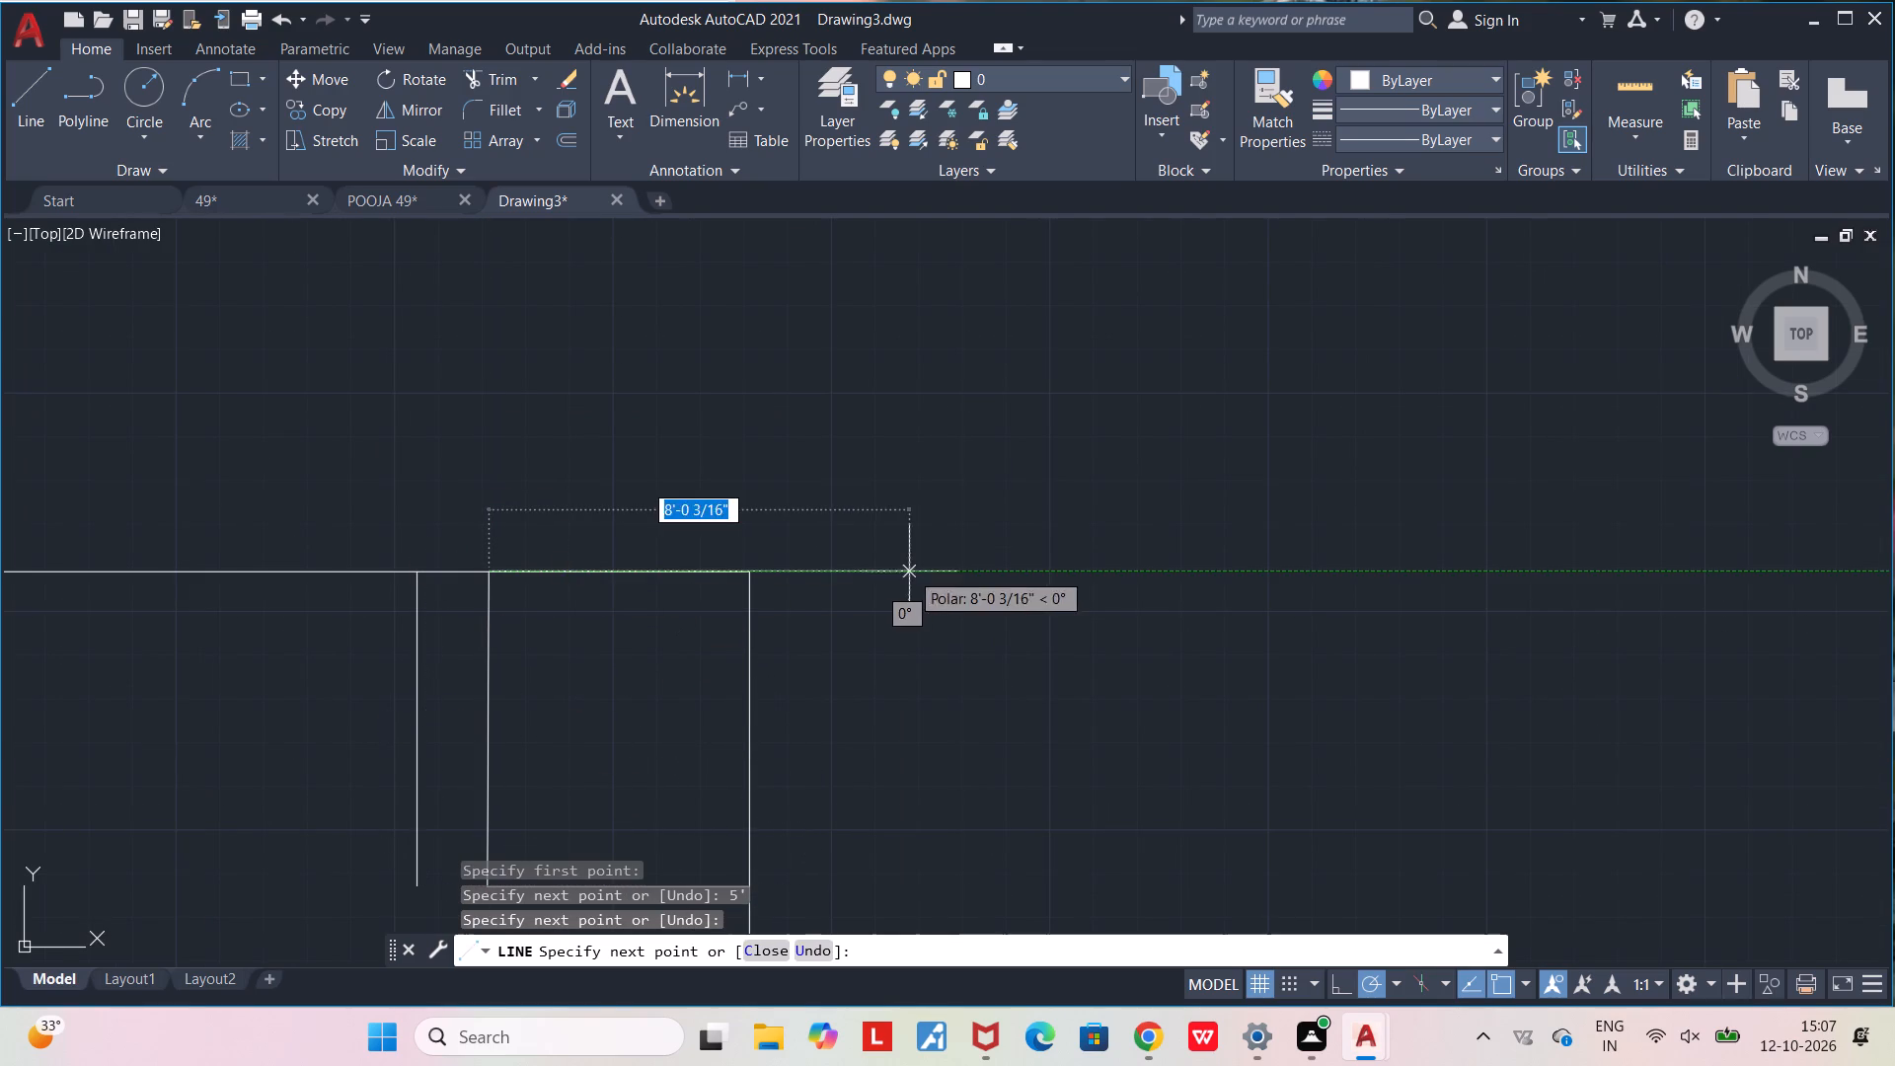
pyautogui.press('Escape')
# Erase the old 6' vertical line lying just outside the top-right corner space.
pyautogui.click(419, 754)
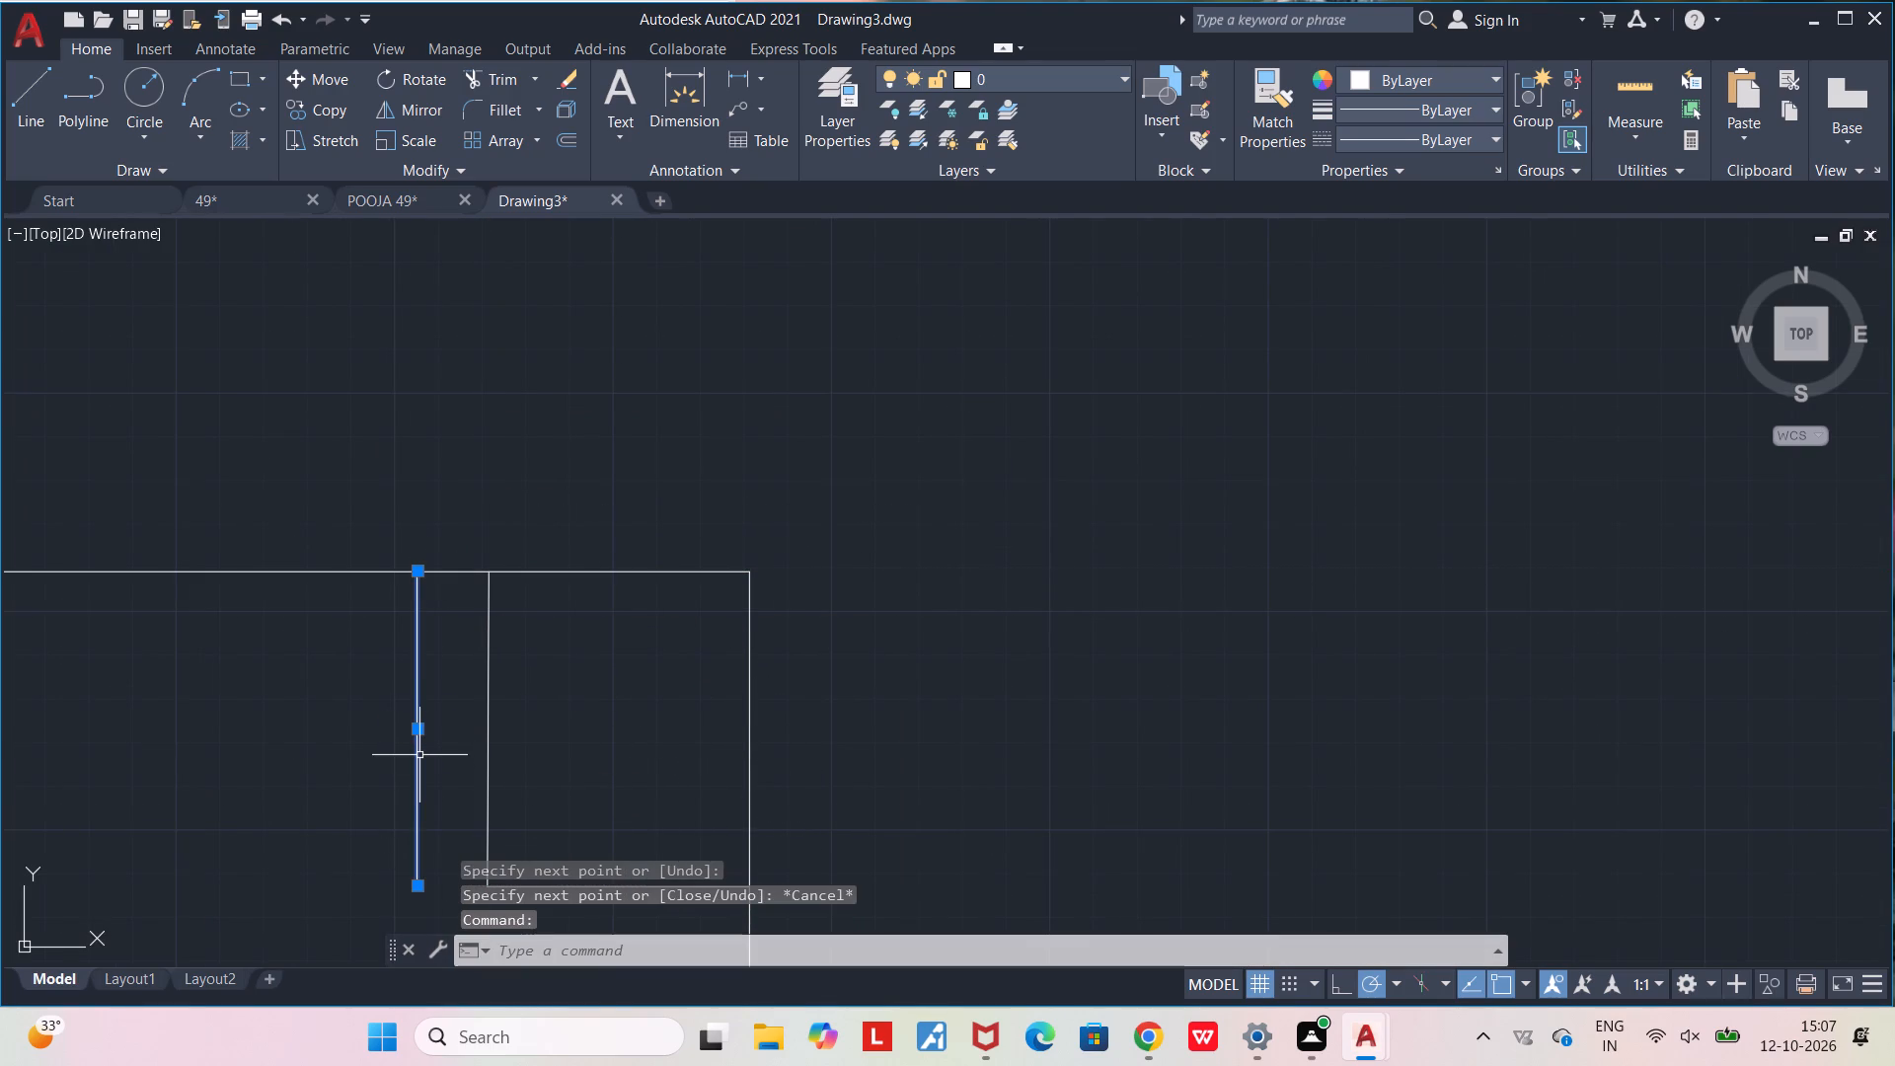
pyautogui.press('Delete')
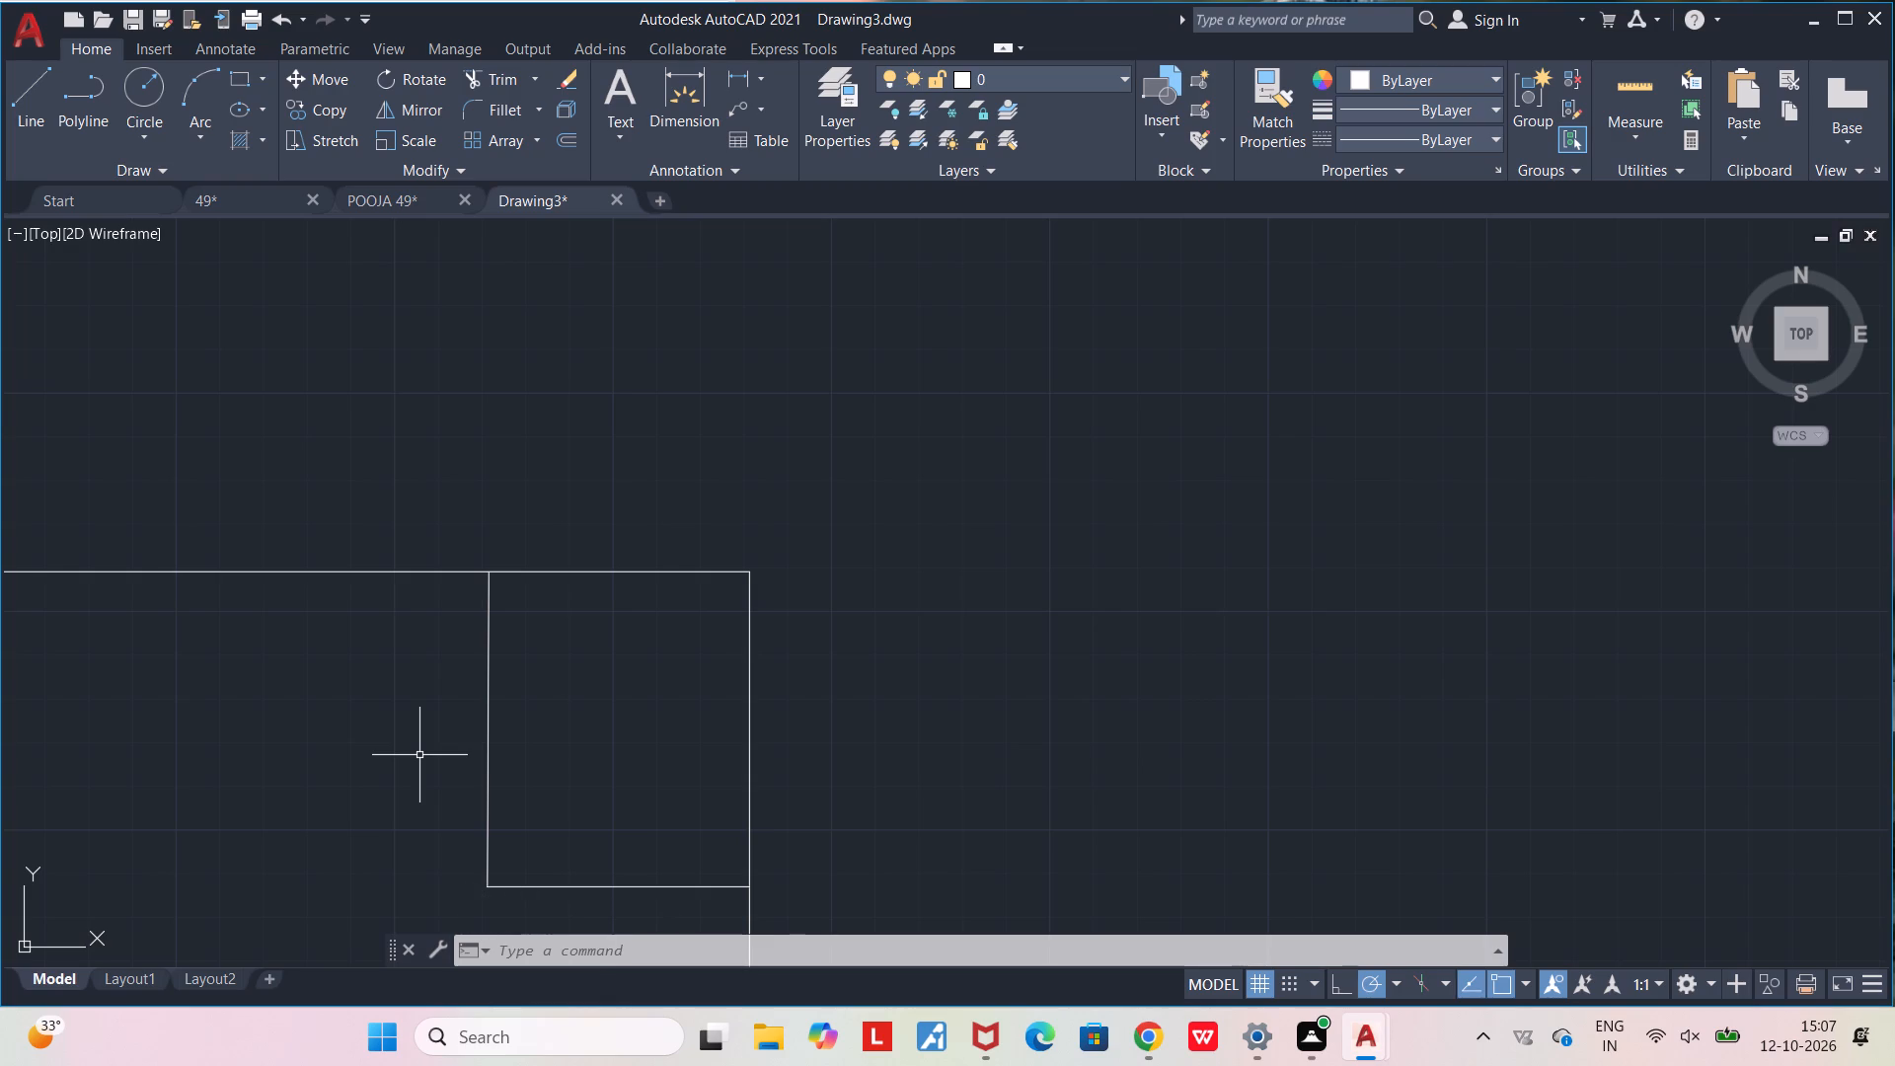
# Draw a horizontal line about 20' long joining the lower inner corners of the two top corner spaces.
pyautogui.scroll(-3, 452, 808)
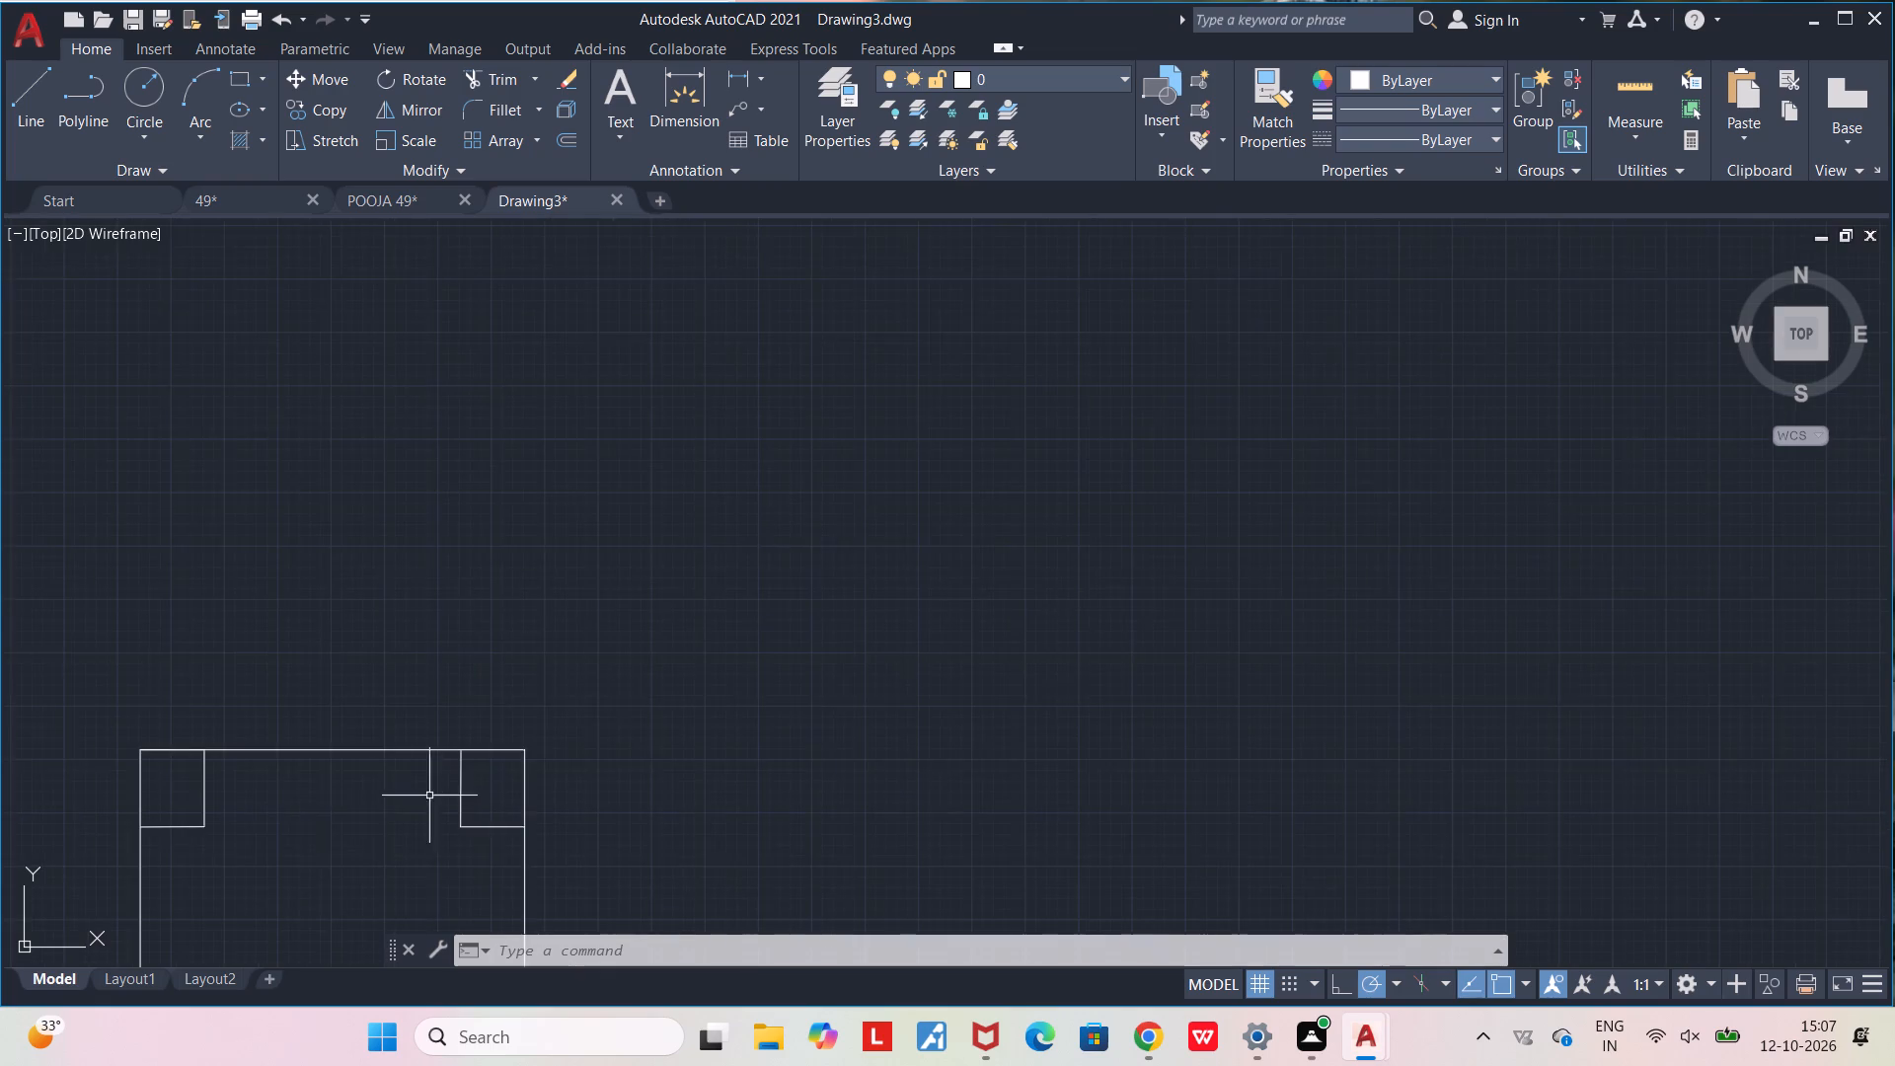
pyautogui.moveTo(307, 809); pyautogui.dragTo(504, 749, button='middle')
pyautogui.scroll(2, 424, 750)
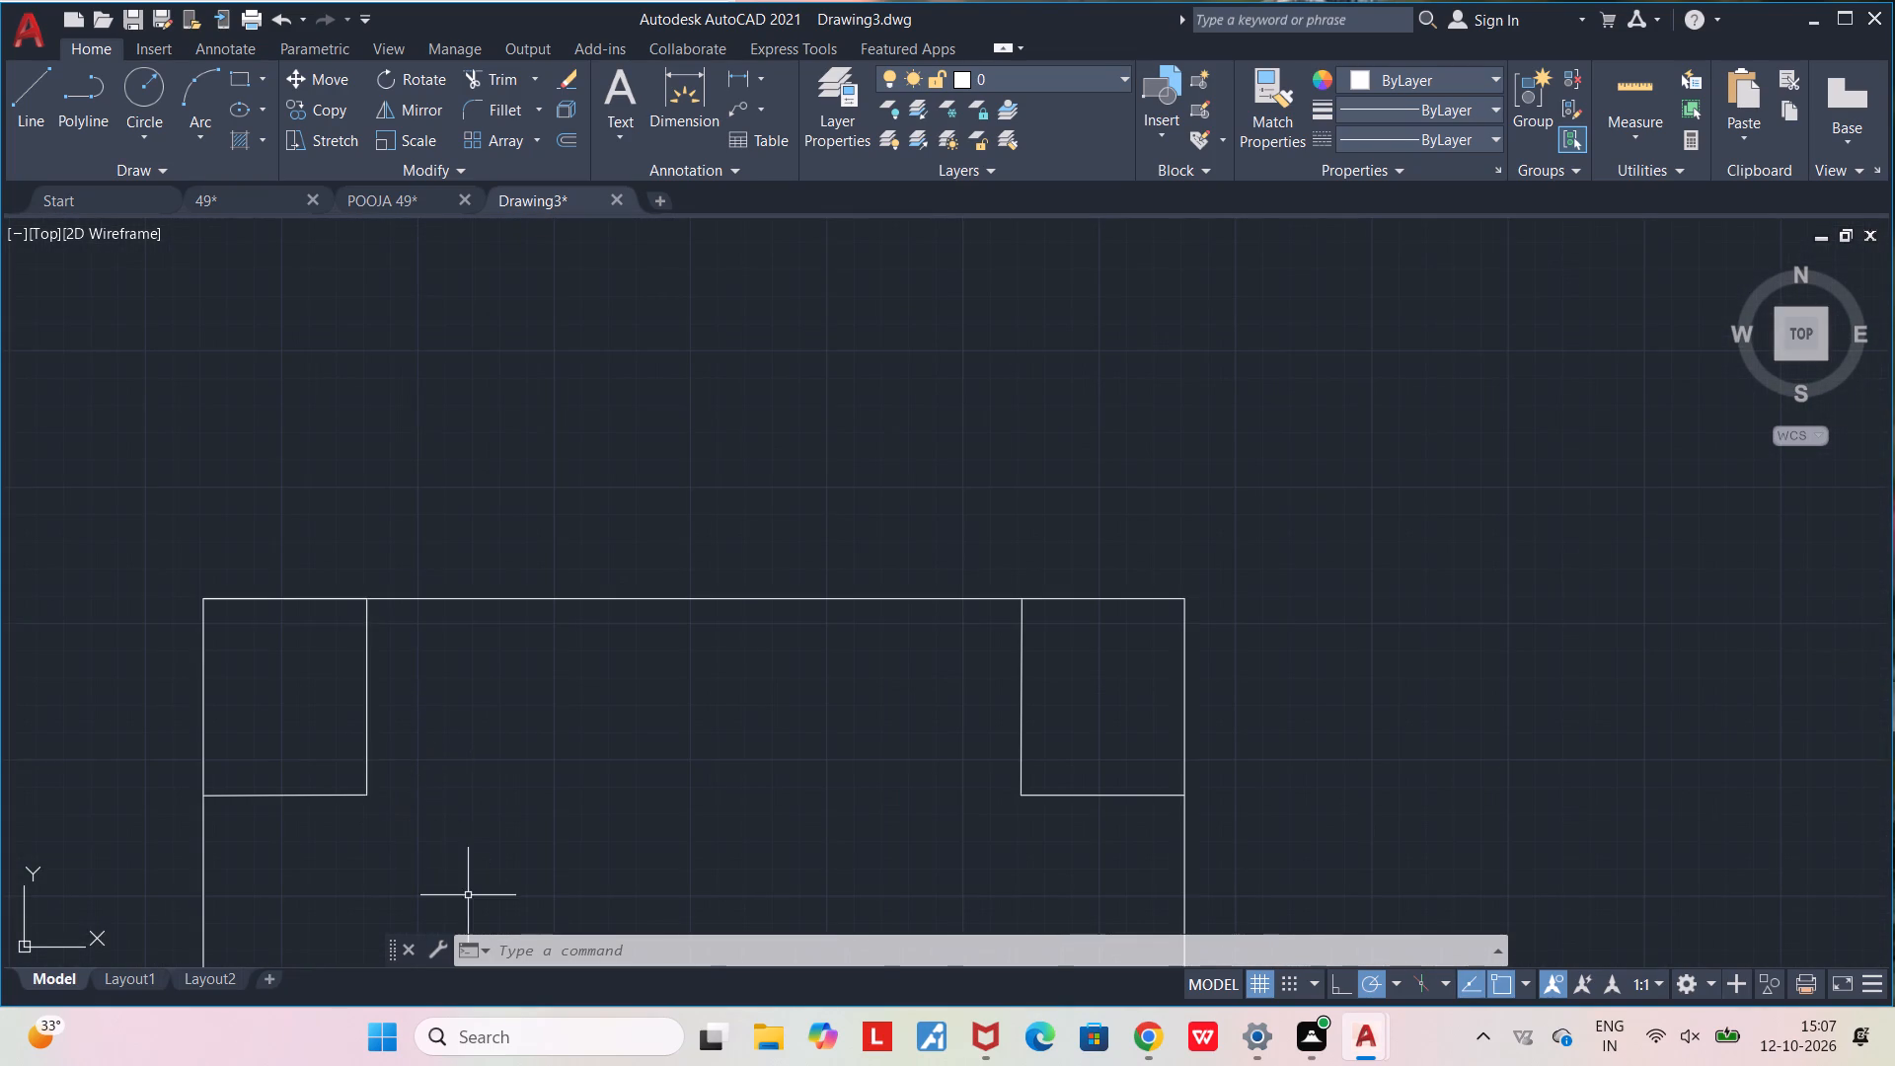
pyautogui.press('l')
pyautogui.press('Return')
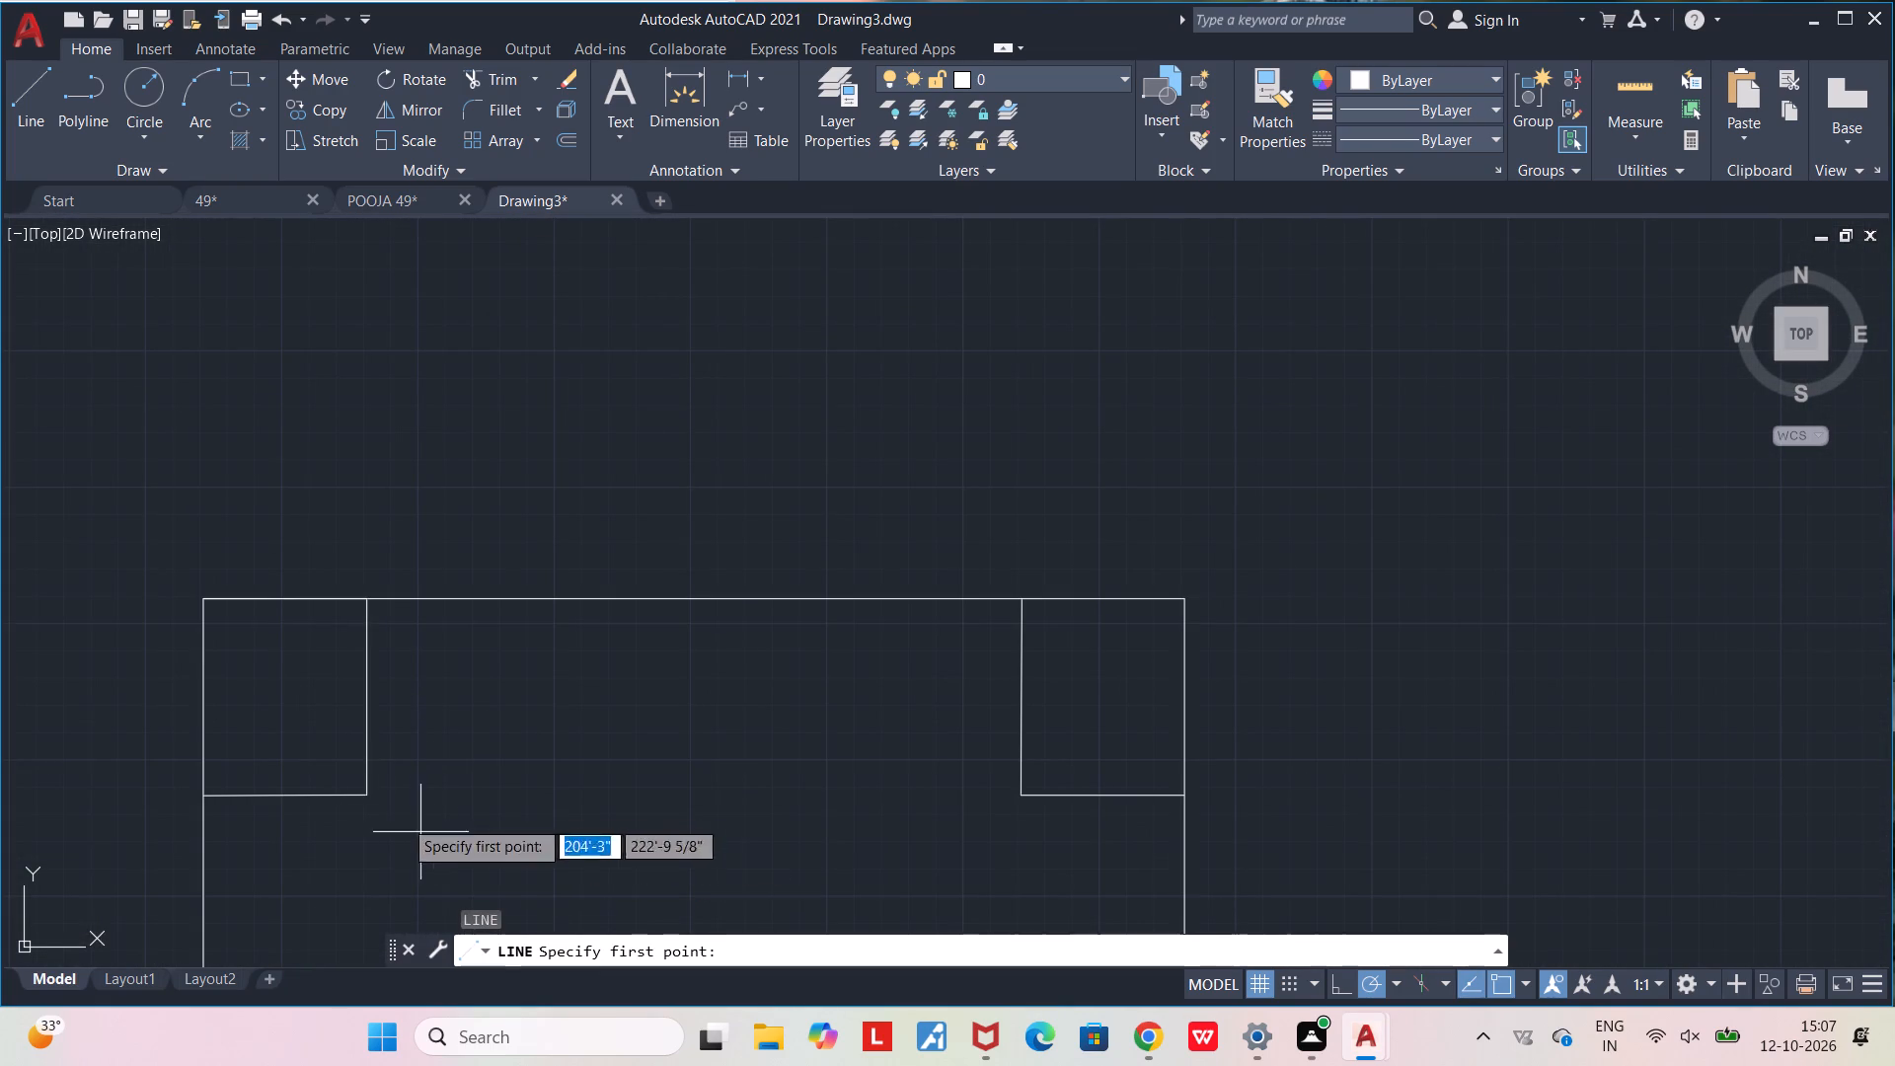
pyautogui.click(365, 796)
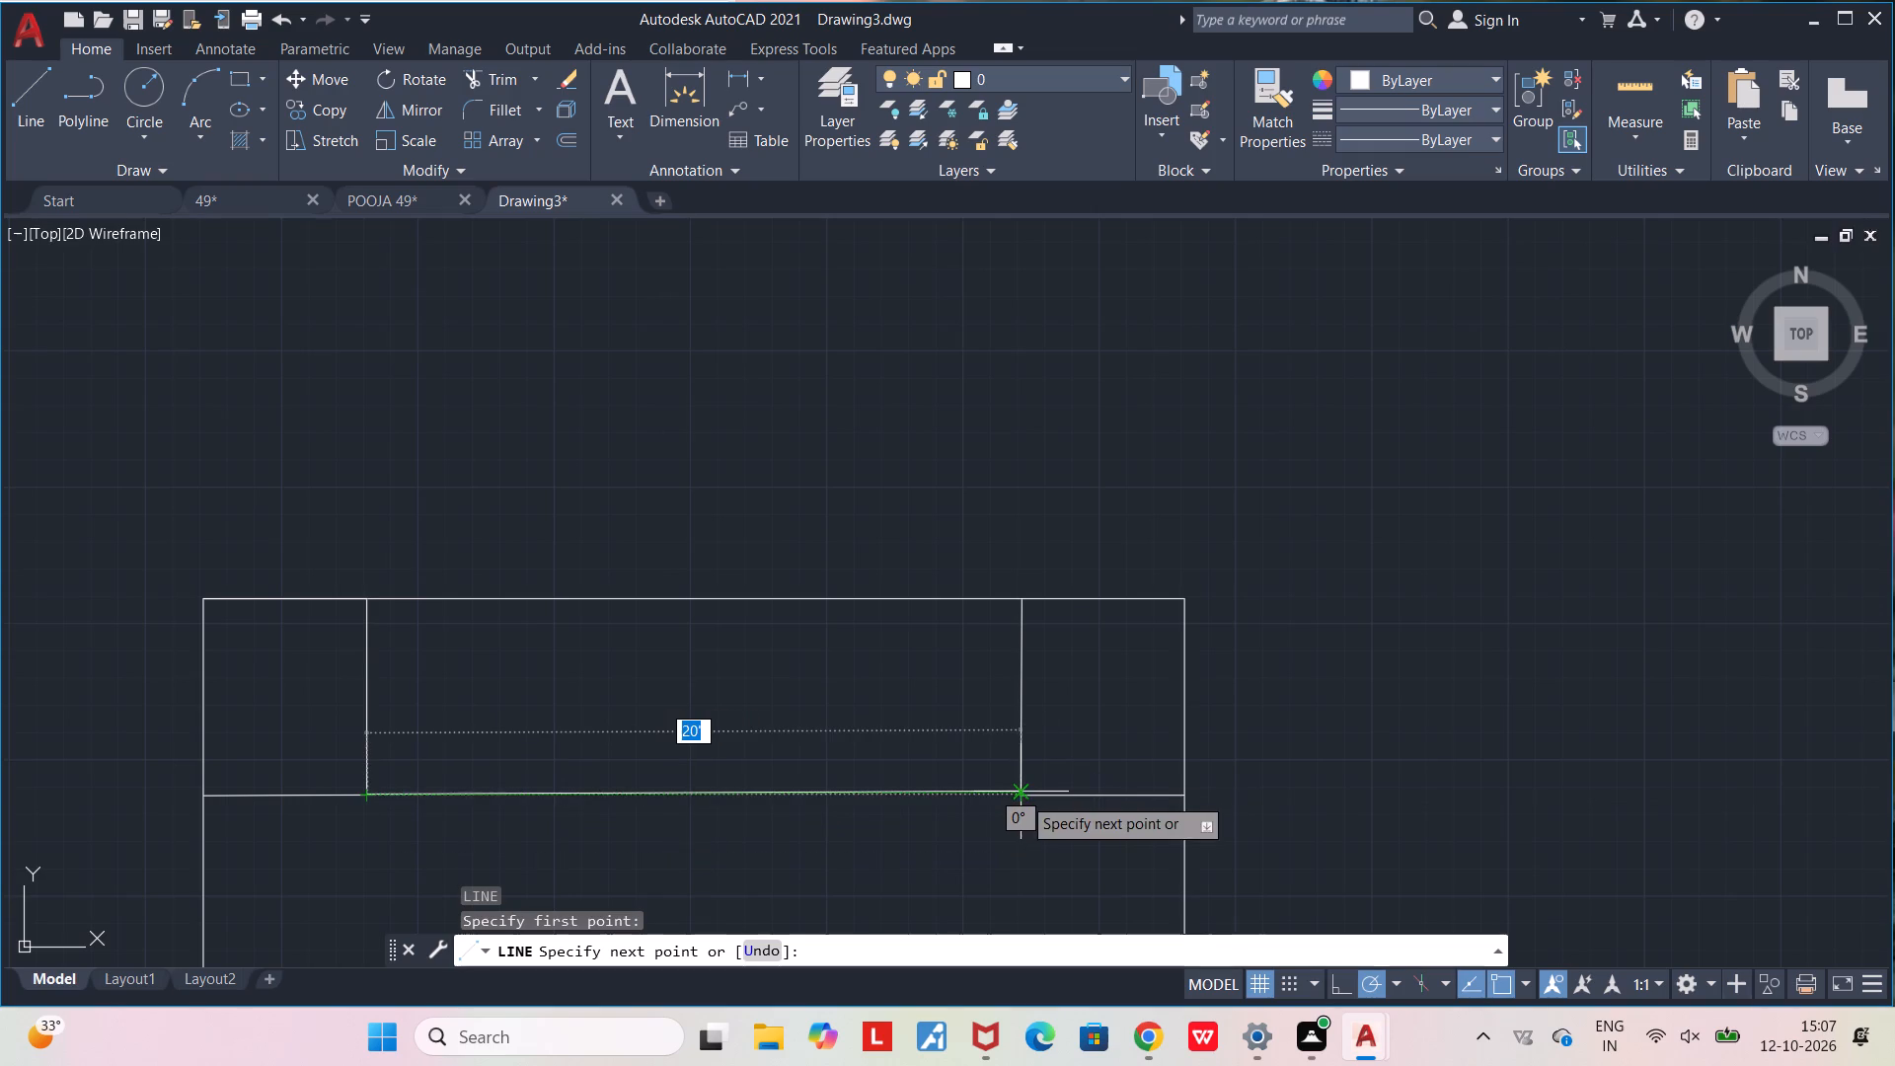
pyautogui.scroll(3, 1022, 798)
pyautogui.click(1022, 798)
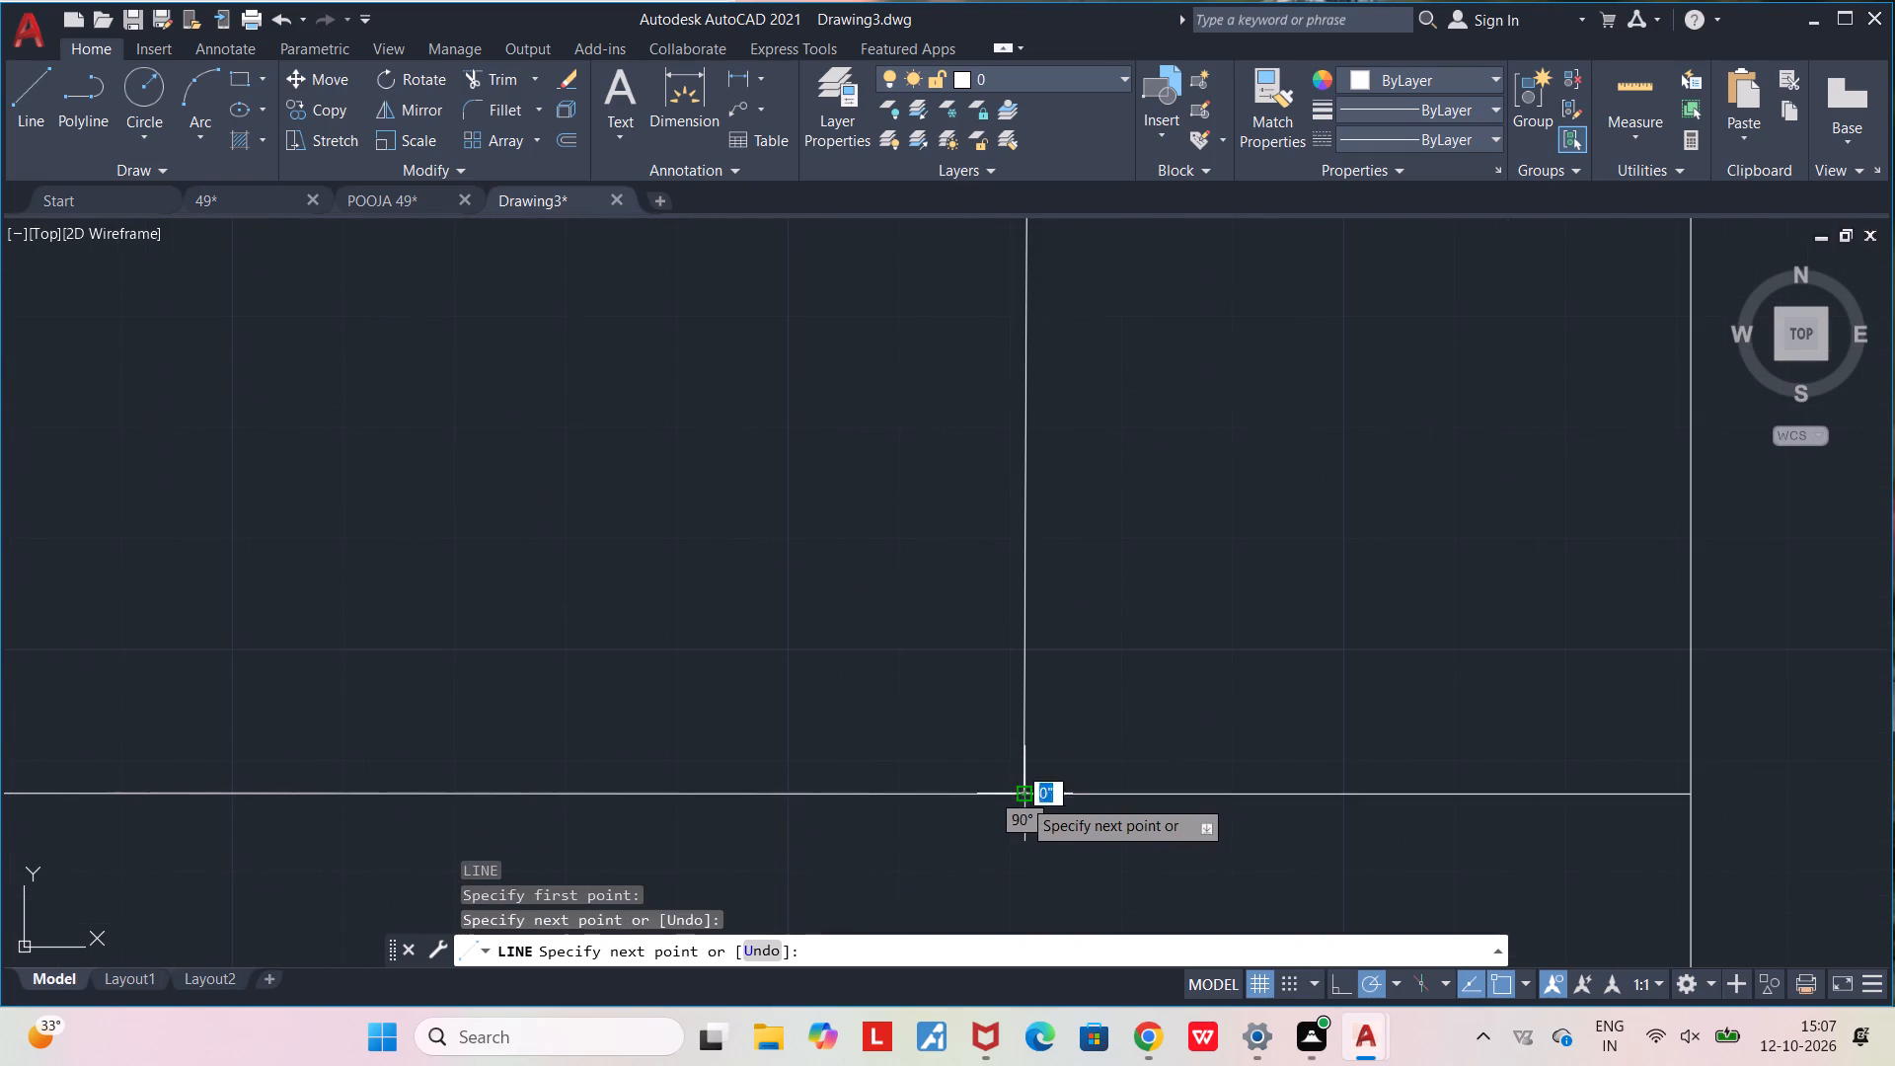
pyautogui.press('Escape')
# Draw a room below the left corner space: 13'-11" down the outline's left edge, 13'-0" to the right, and back up to the cross line.
pyautogui.moveTo(984, 713); pyautogui.dragTo(985, 712, button='middle')
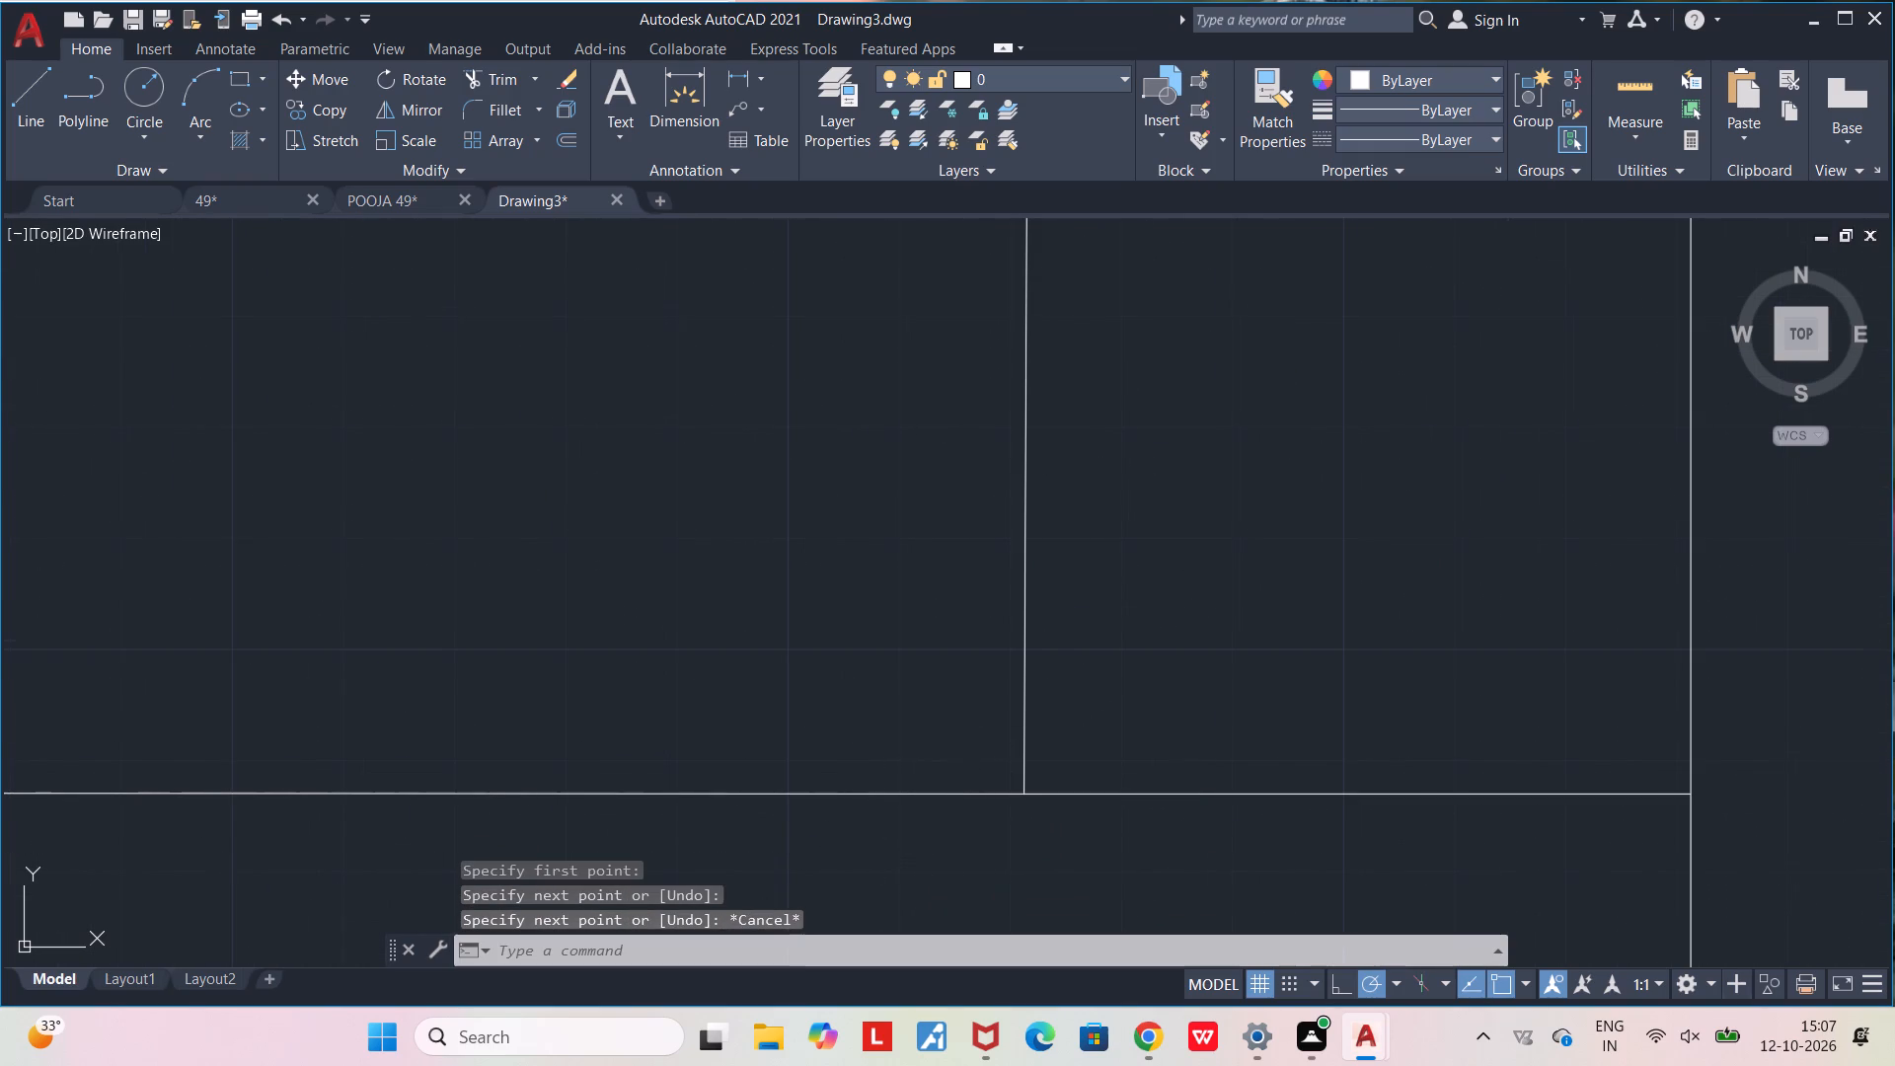
pyautogui.moveTo(985, 712); pyautogui.dragTo(1009, 682, button='middle')
pyautogui.scroll(-4, 1010, 680)
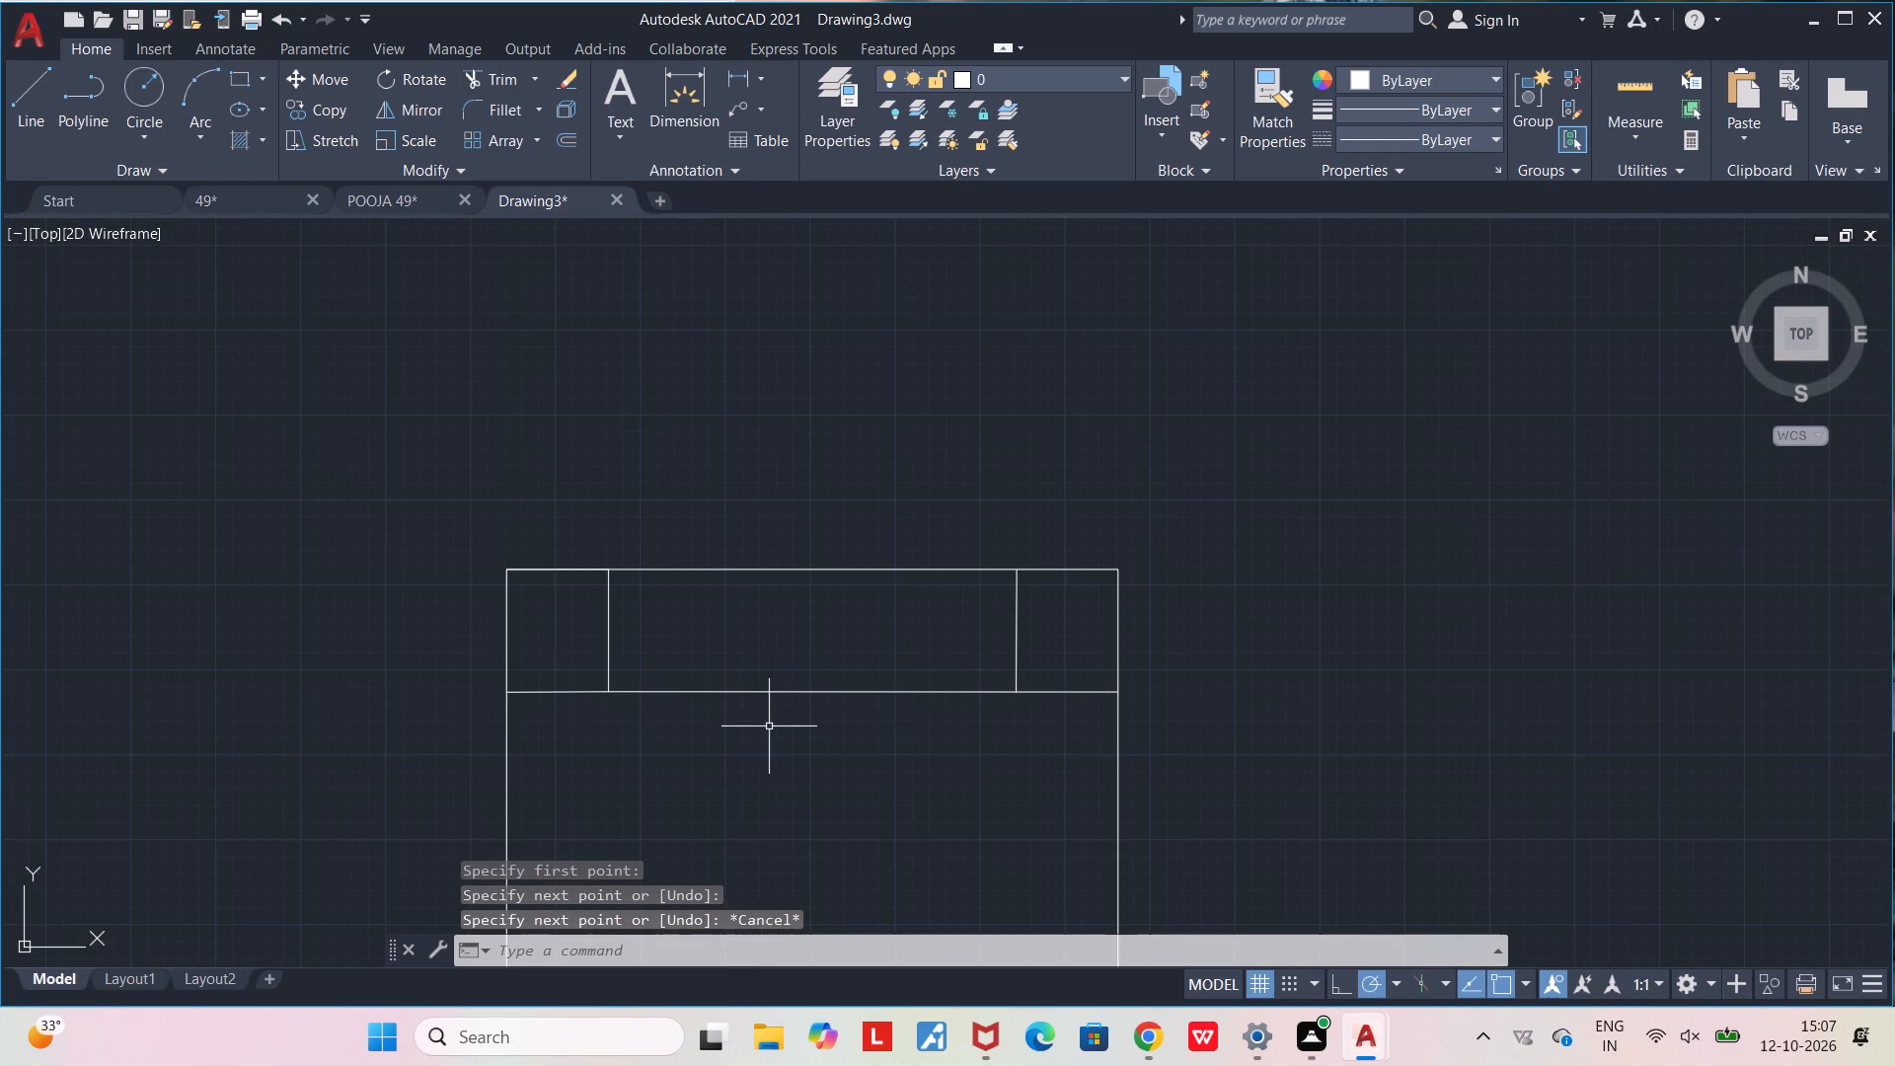
pyautogui.scroll(1, 769, 726)
pyautogui.moveTo(764, 772); pyautogui.dragTo(644, 780, button='middle')
pyautogui.scroll(-1, 644, 780)
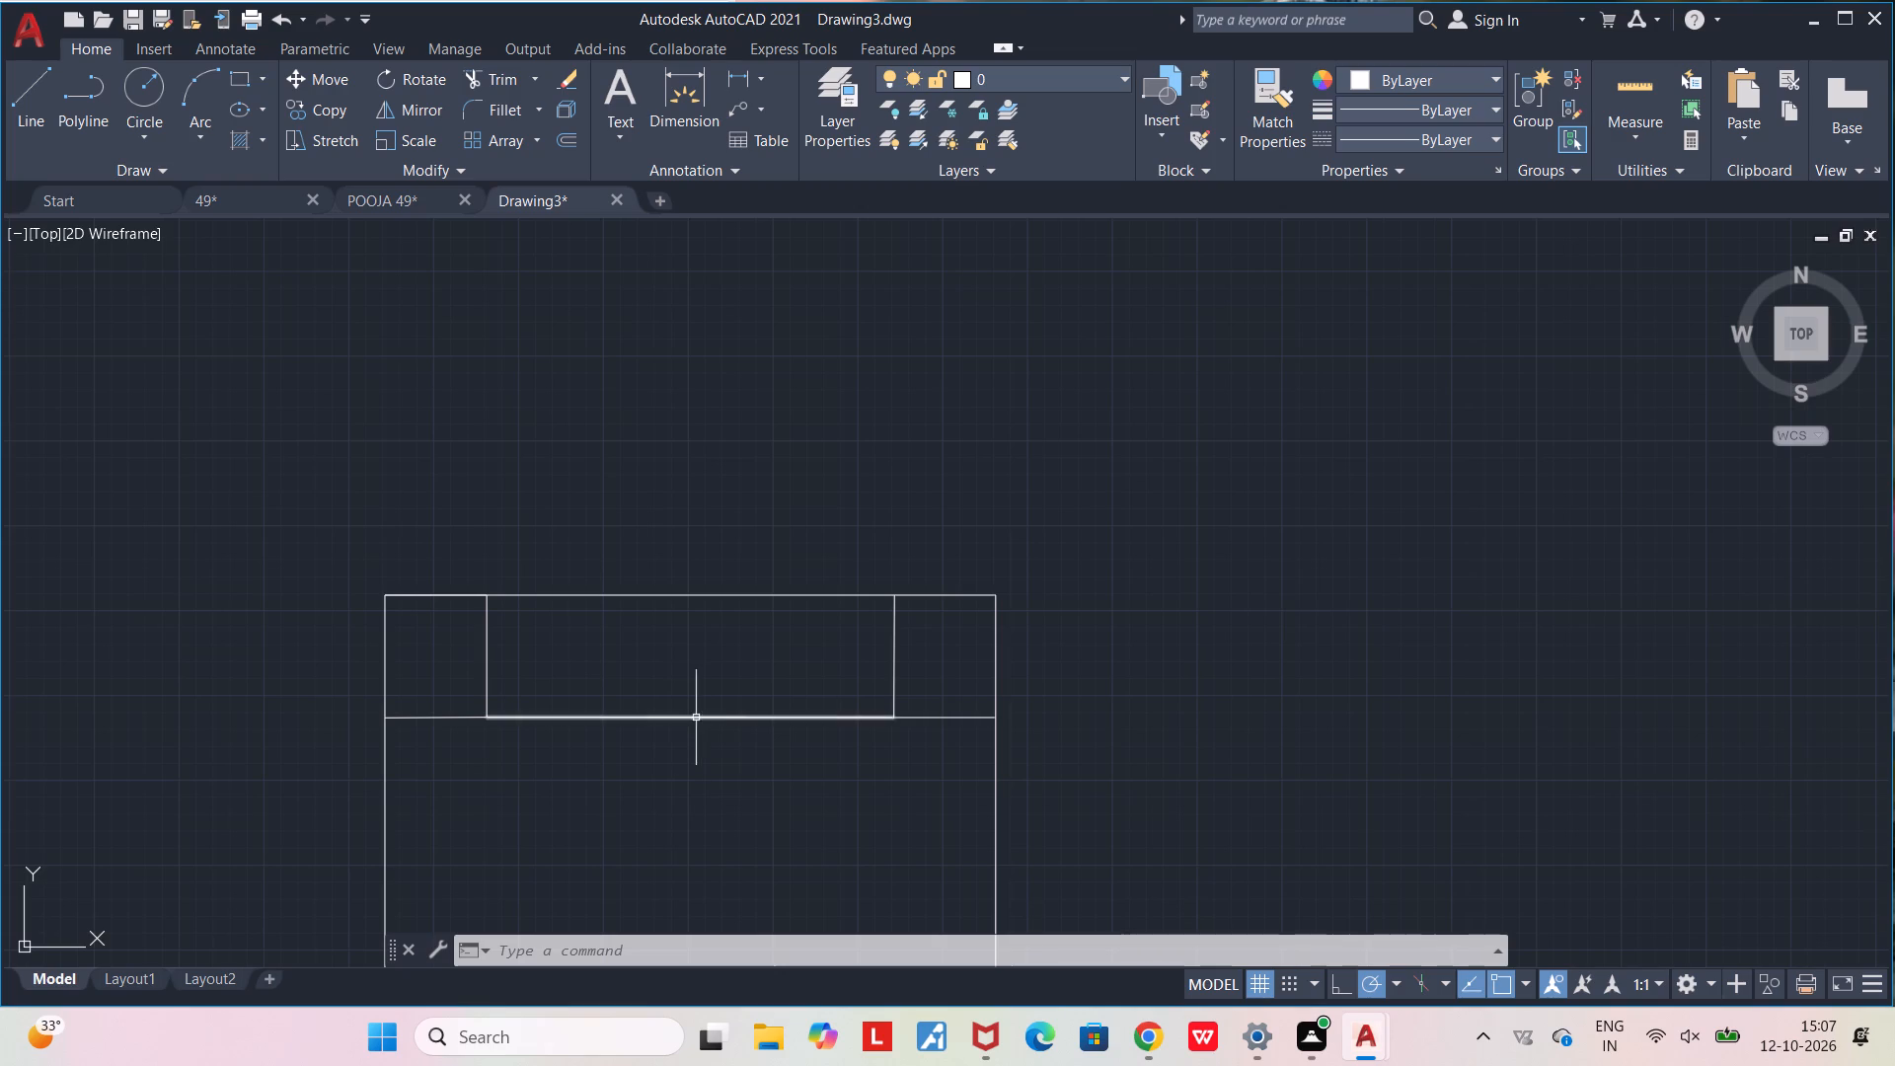
pyautogui.moveTo(529, 826); pyautogui.dragTo(602, 526, button='middle')
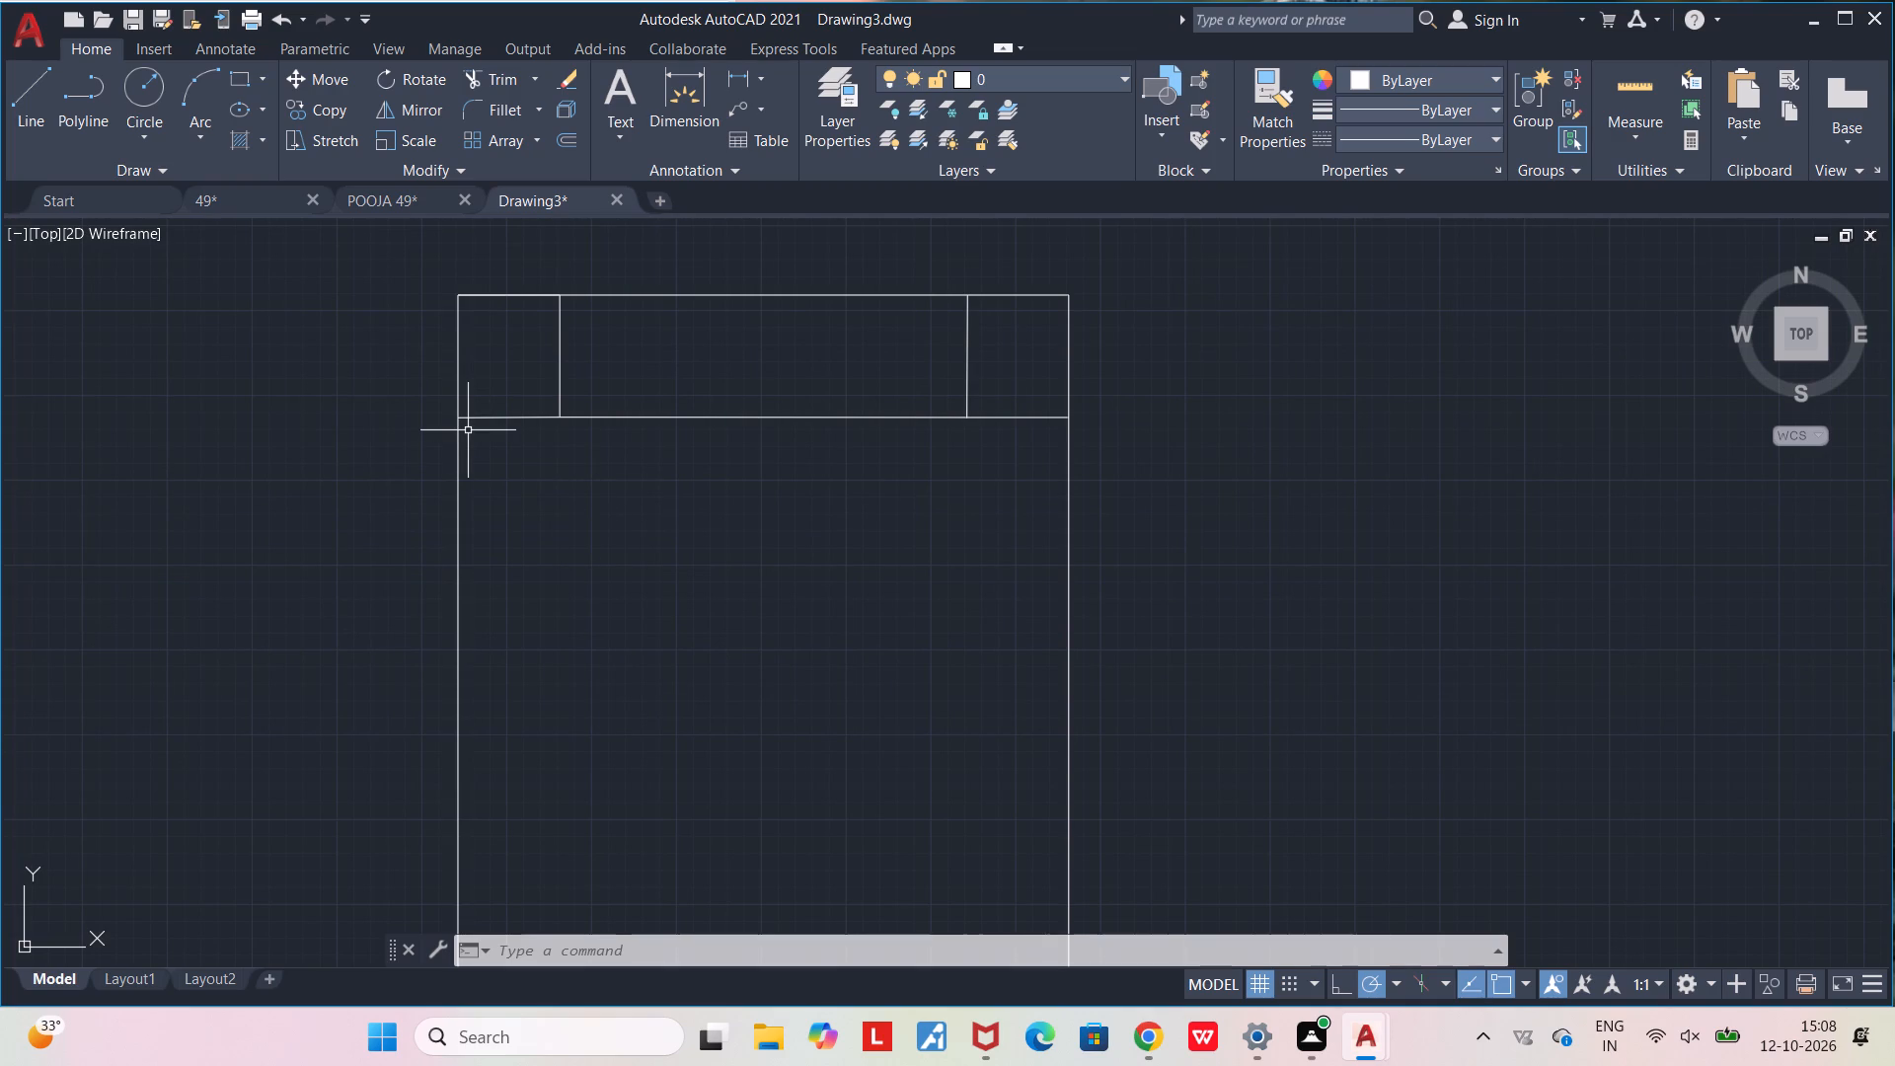
pyautogui.press('l')
pyautogui.press('Return')
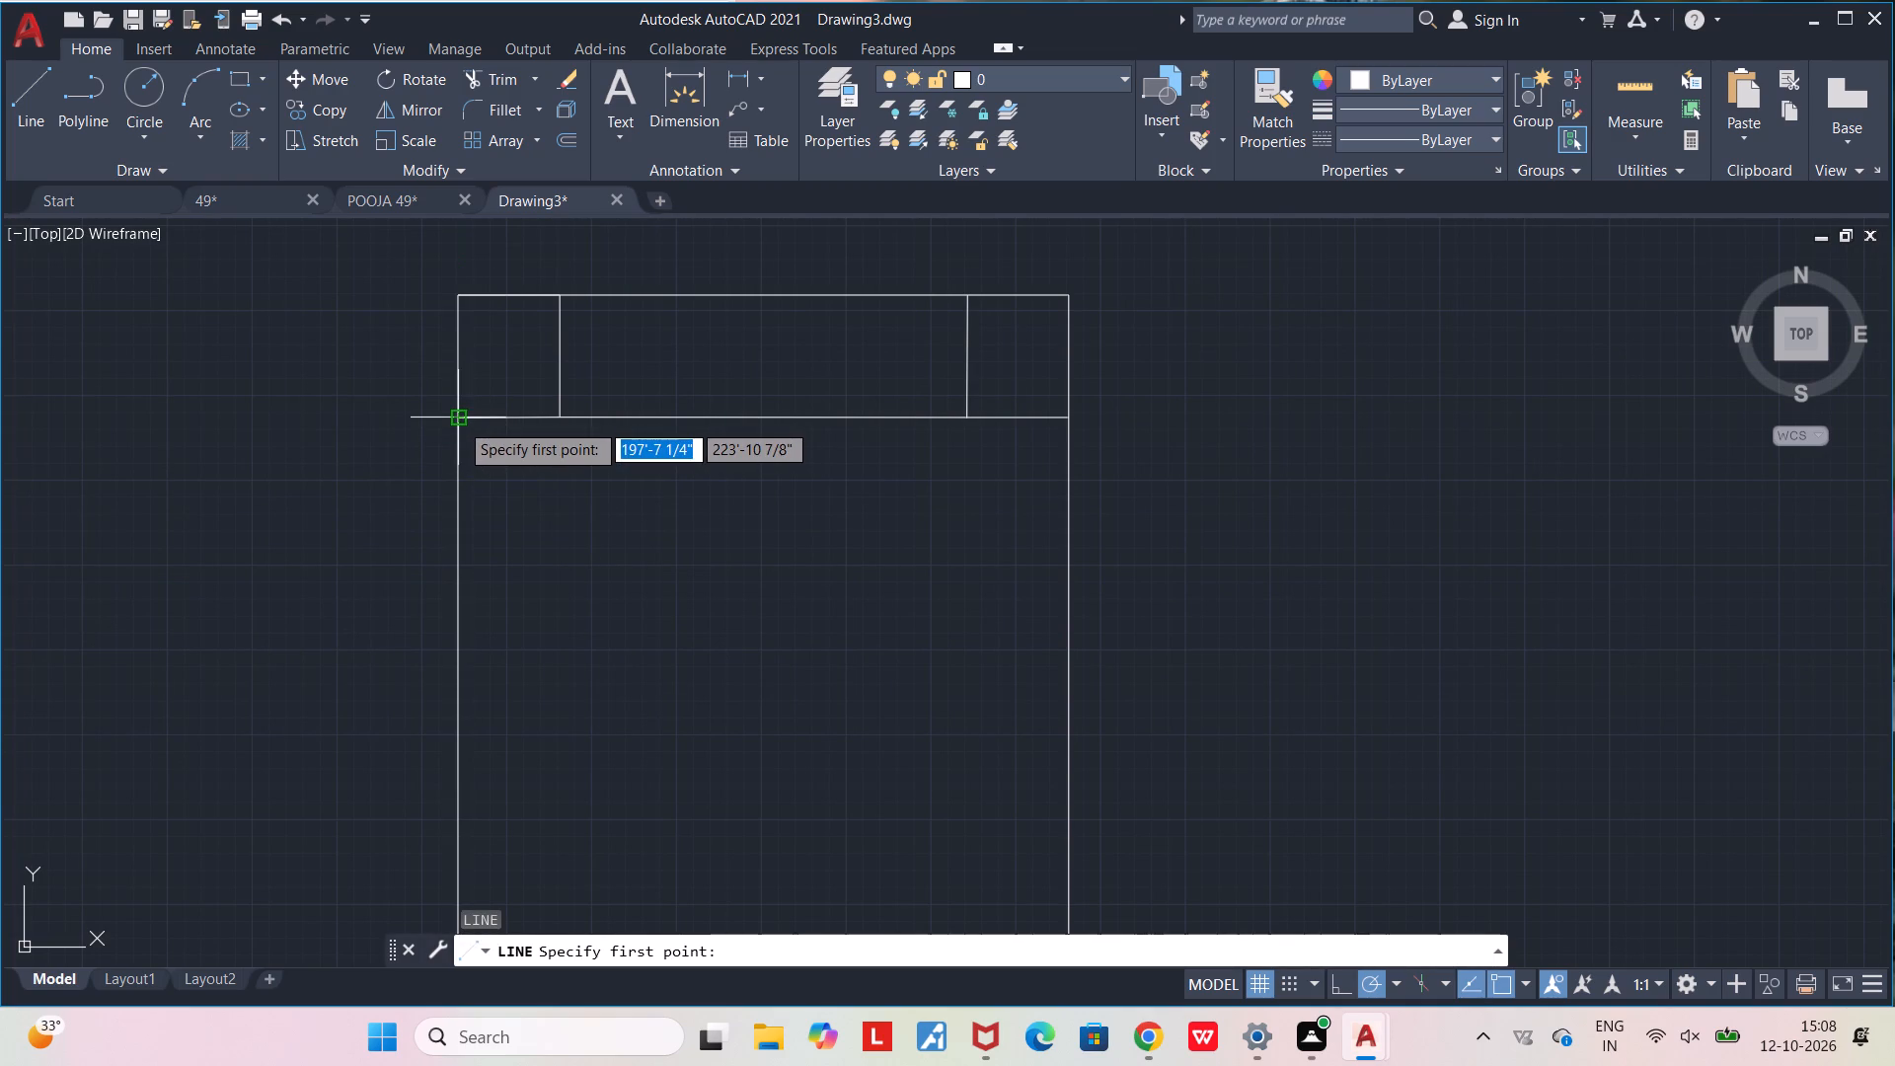
pyautogui.keyDown('ctrl'); pyautogui.click(459, 421); pyautogui.keyUp('ctrl')
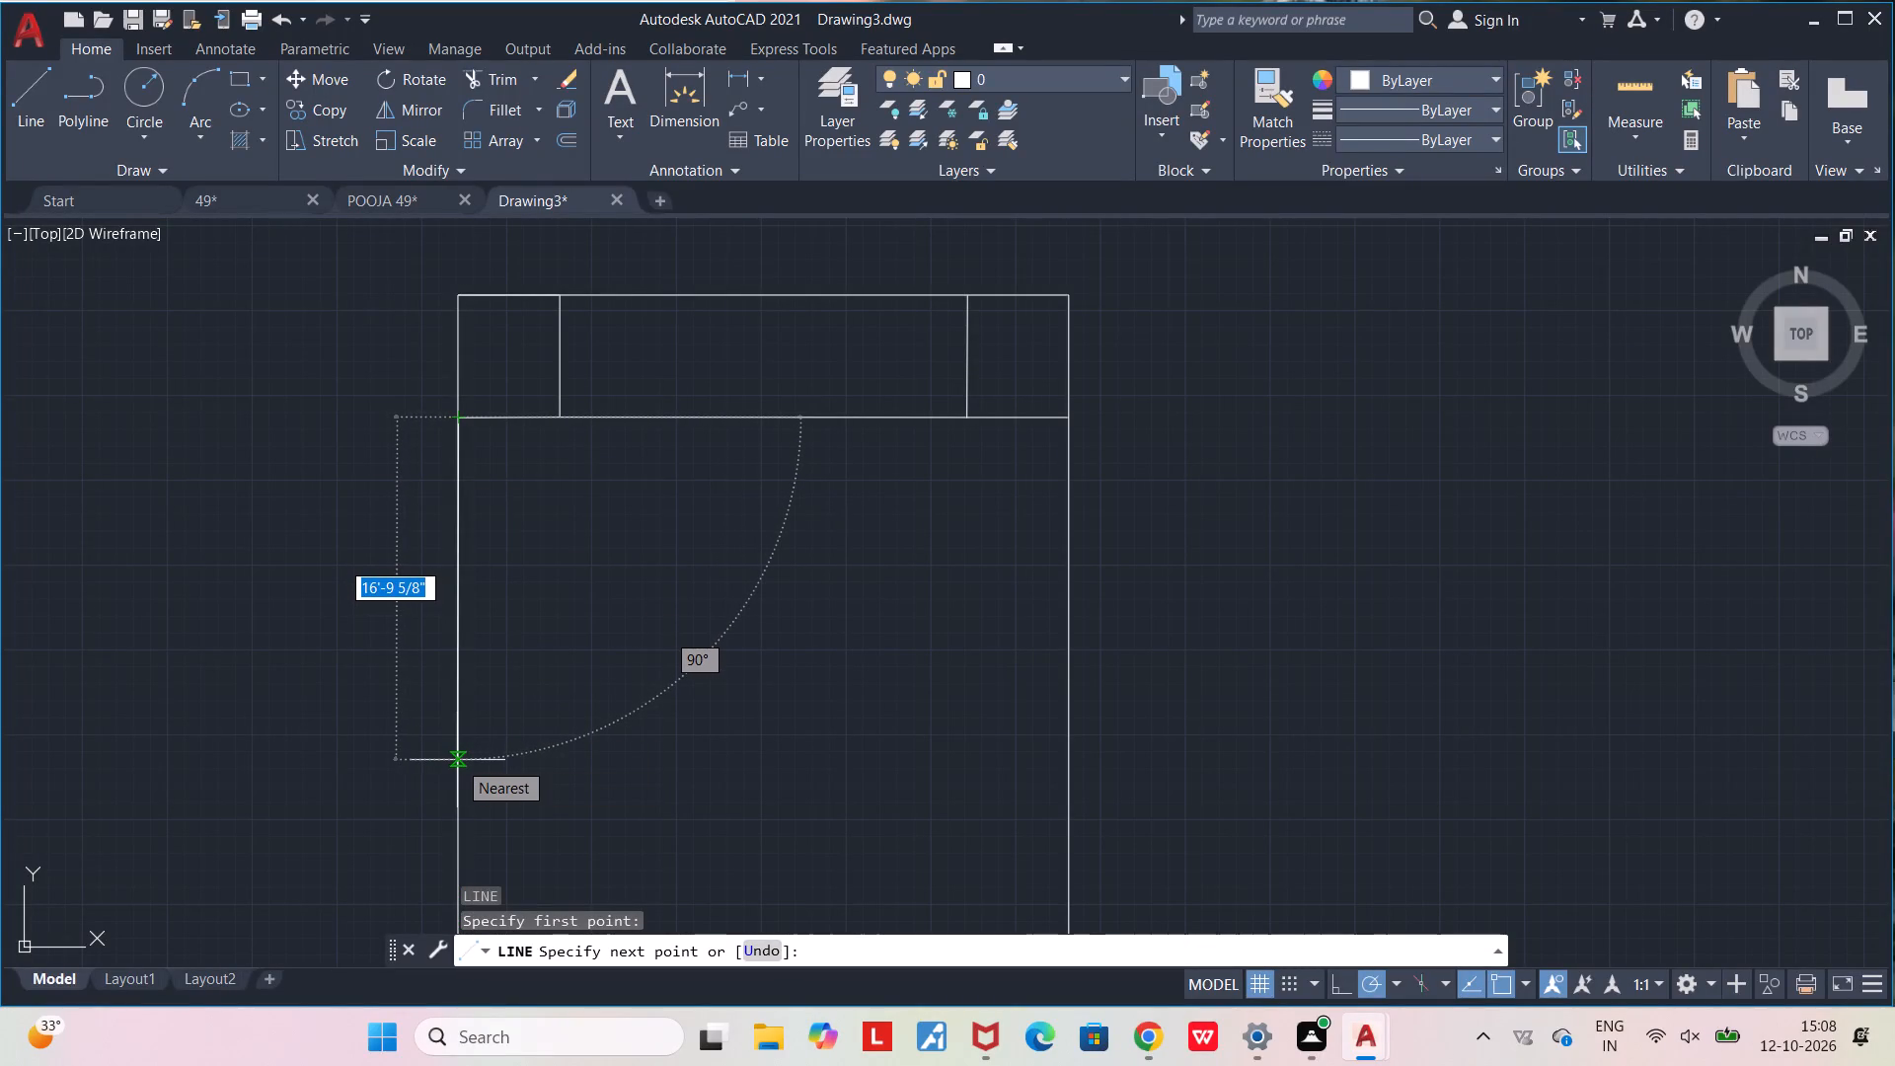
pyautogui.write("13'")
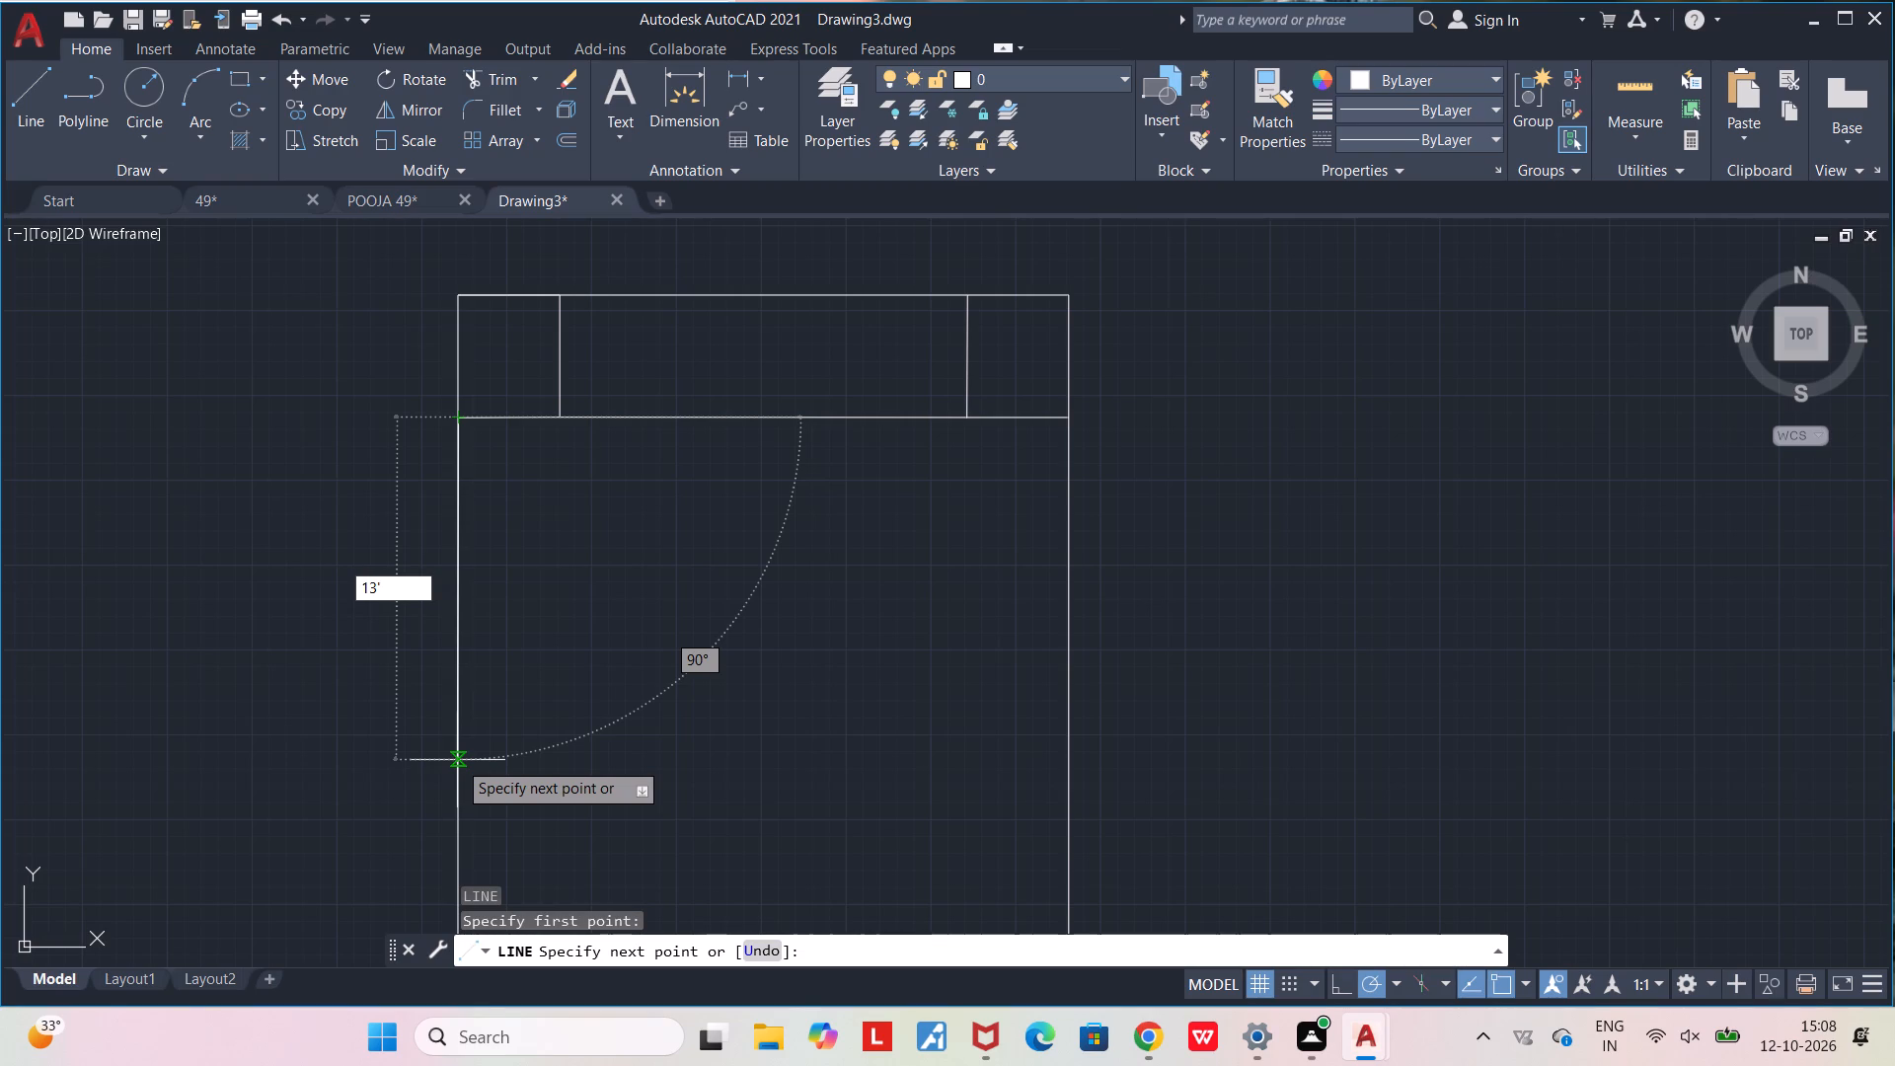
pyautogui.press('-')
pyautogui.write('11"')
pyautogui.press('Return')
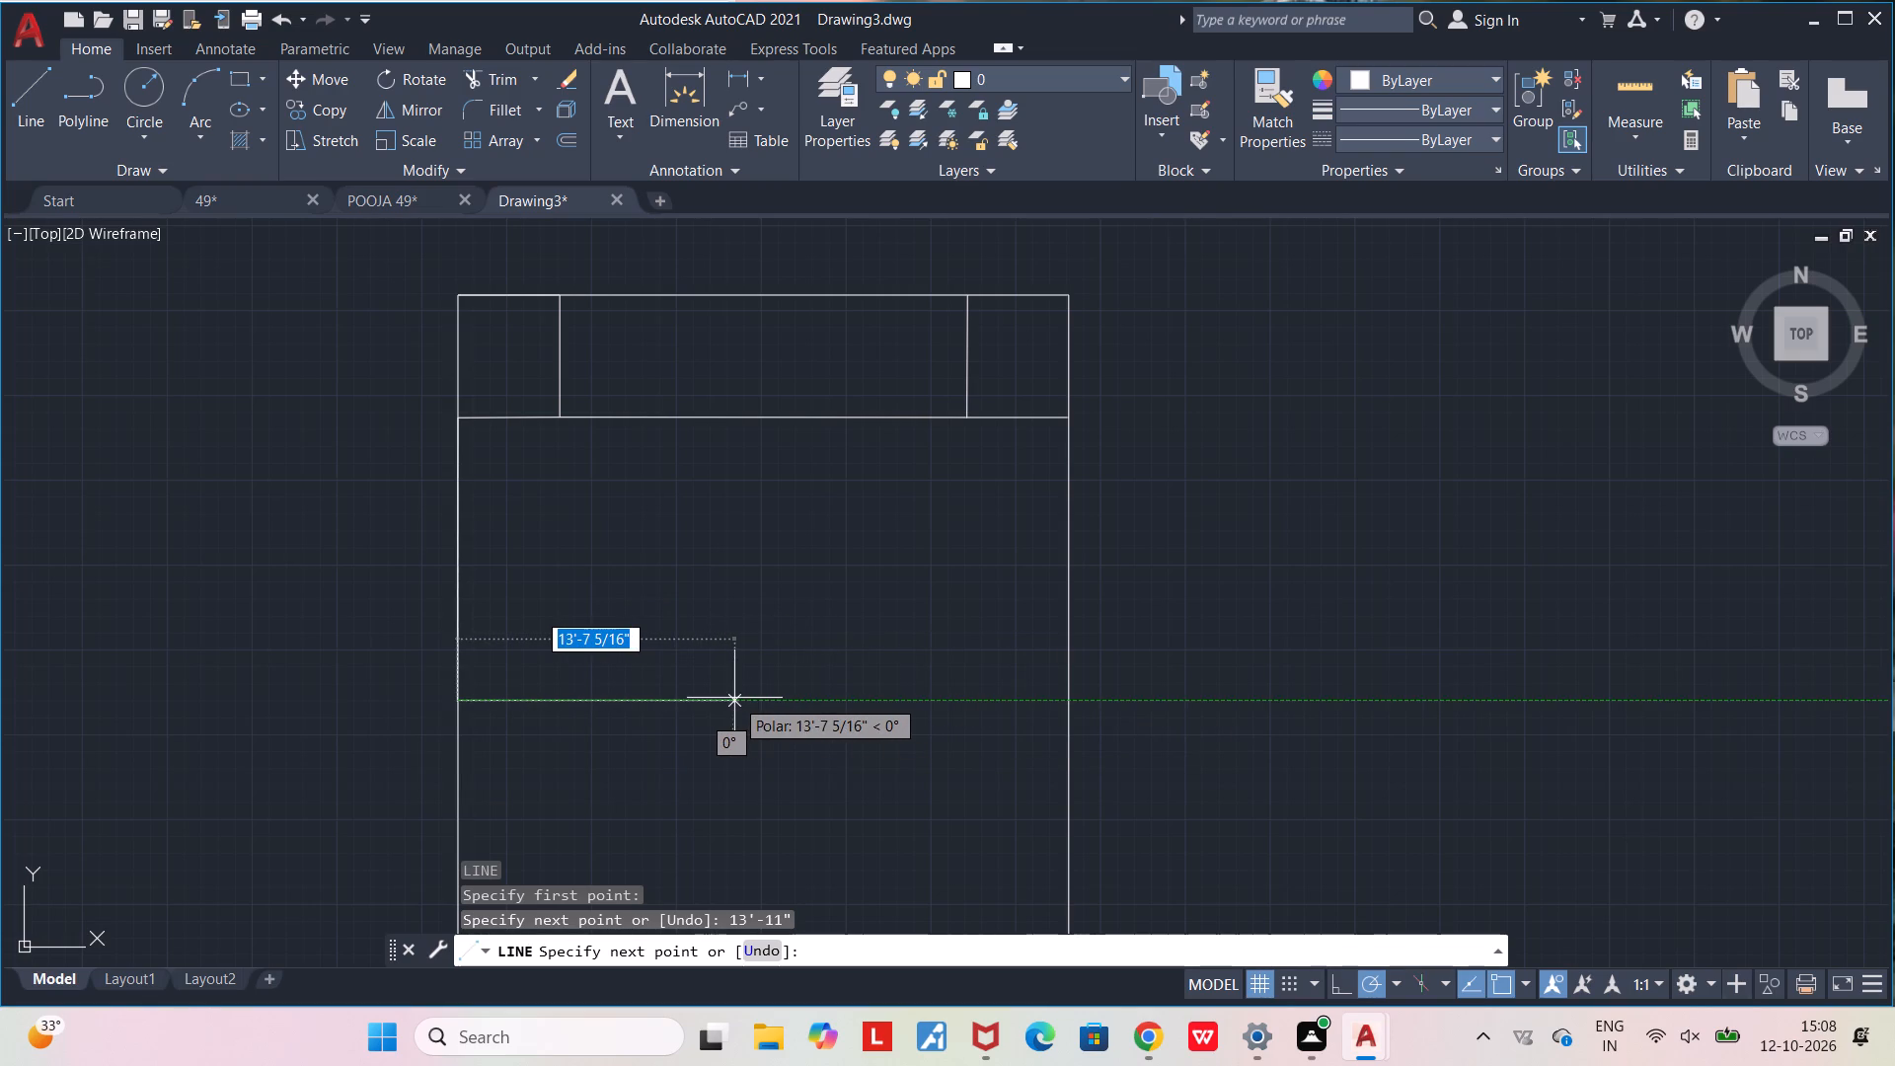
pyautogui.write('13\'-0"')
pyautogui.press('Return')
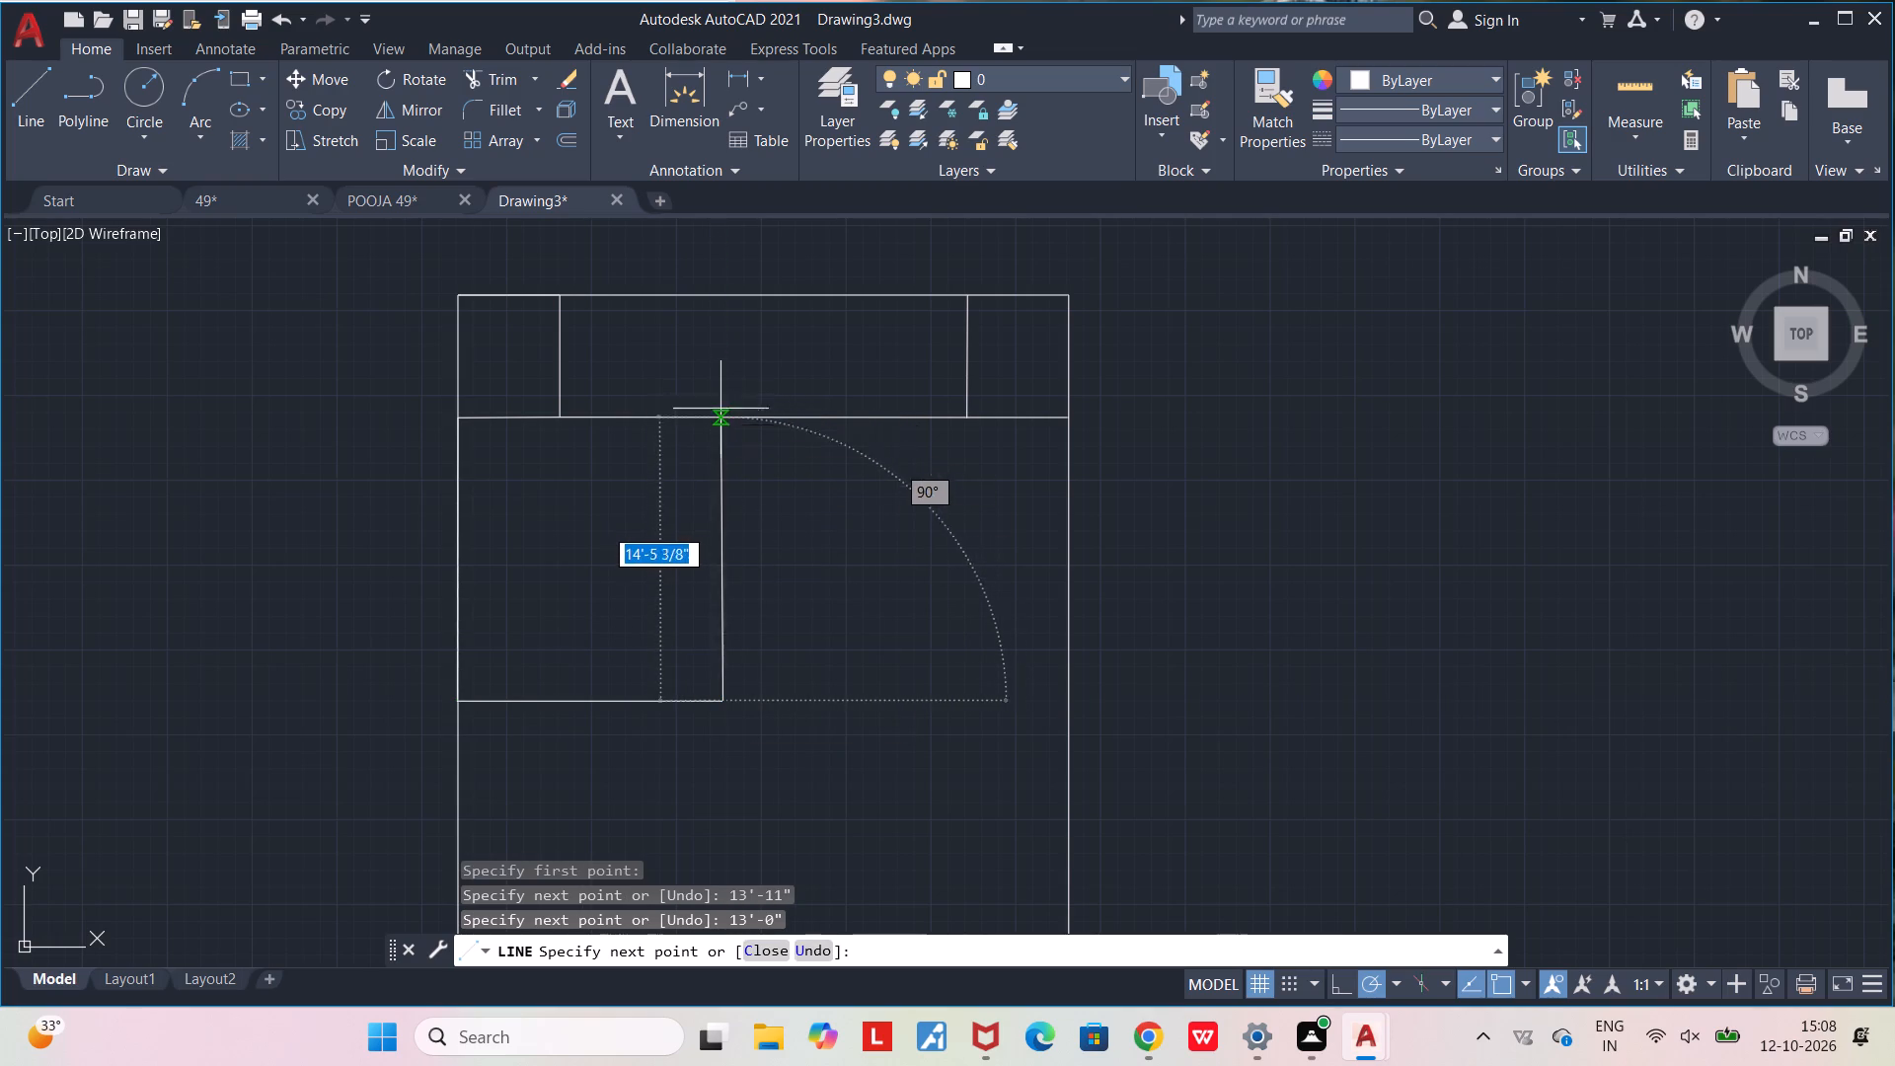
pyautogui.click(720, 414)
pyautogui.press('Escape')
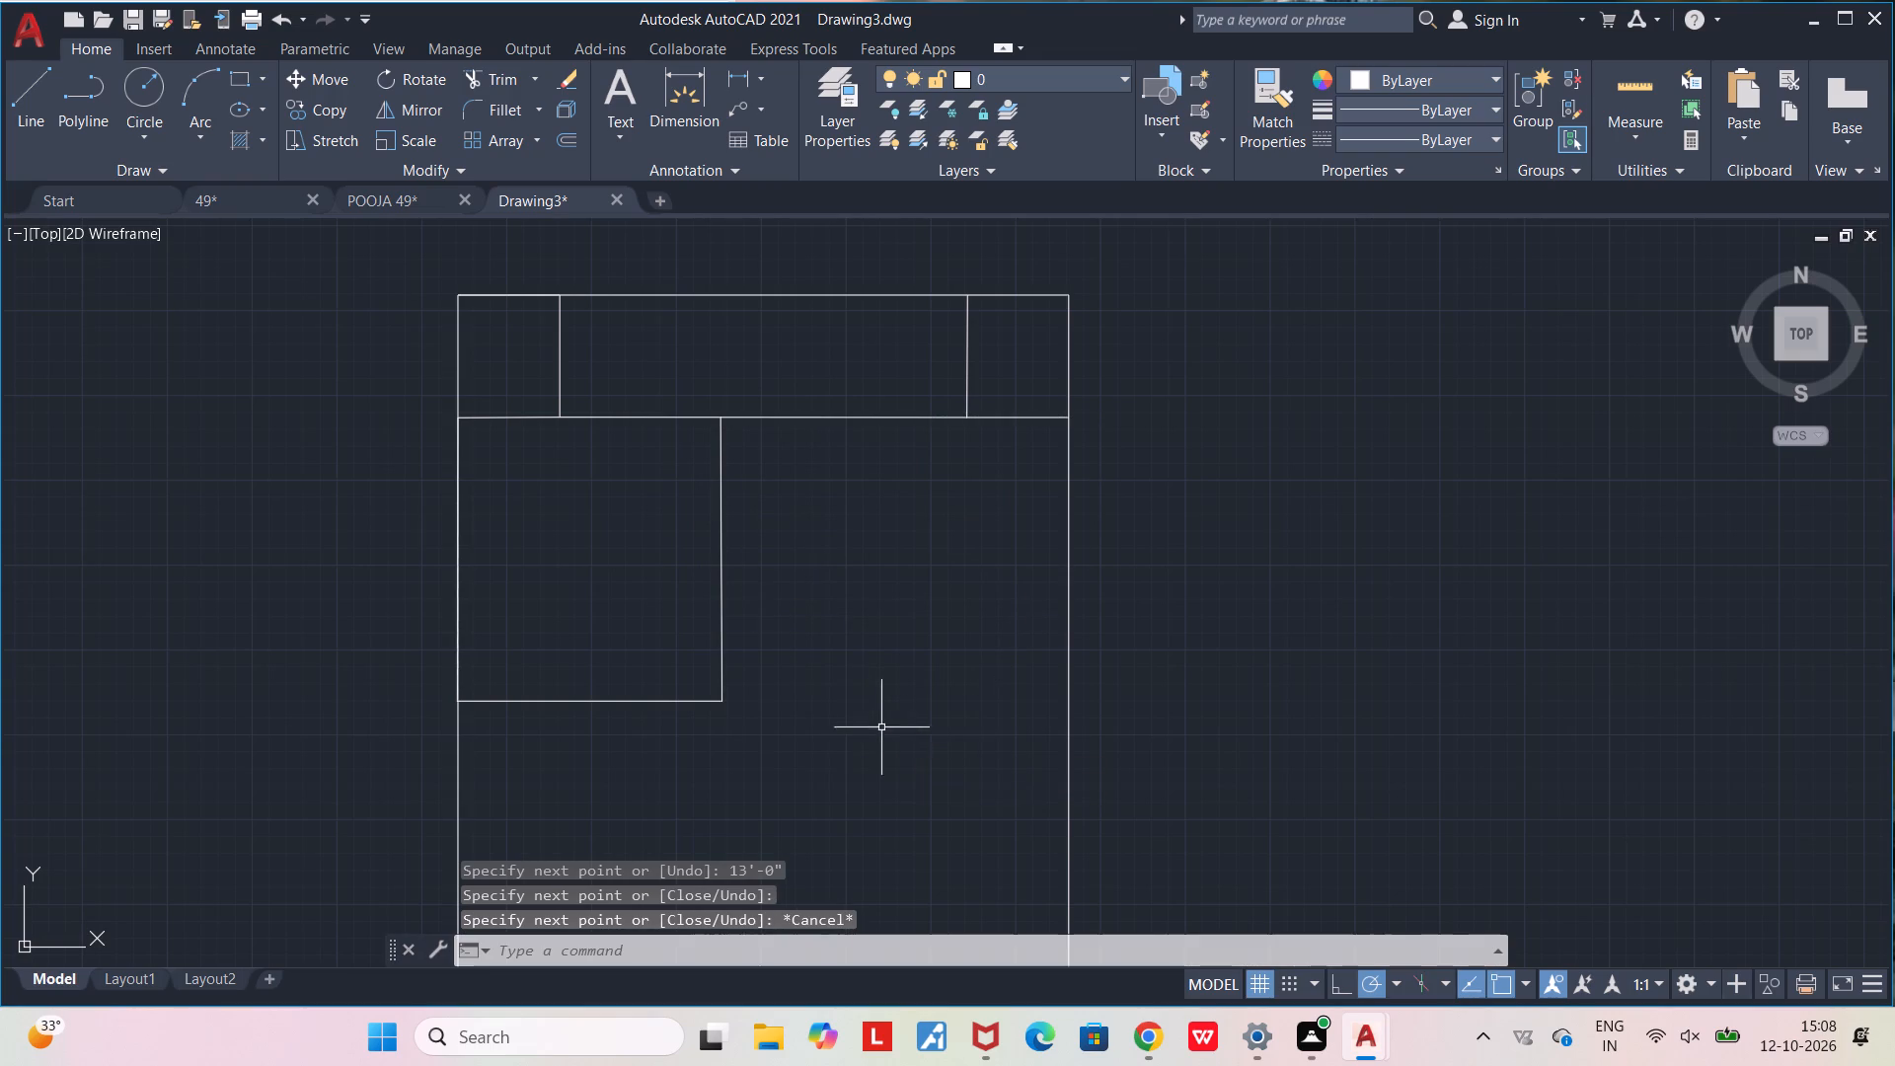
# Draw a horizontal line from the room's lower-right corner to the outline's right edge.
pyautogui.press('l')
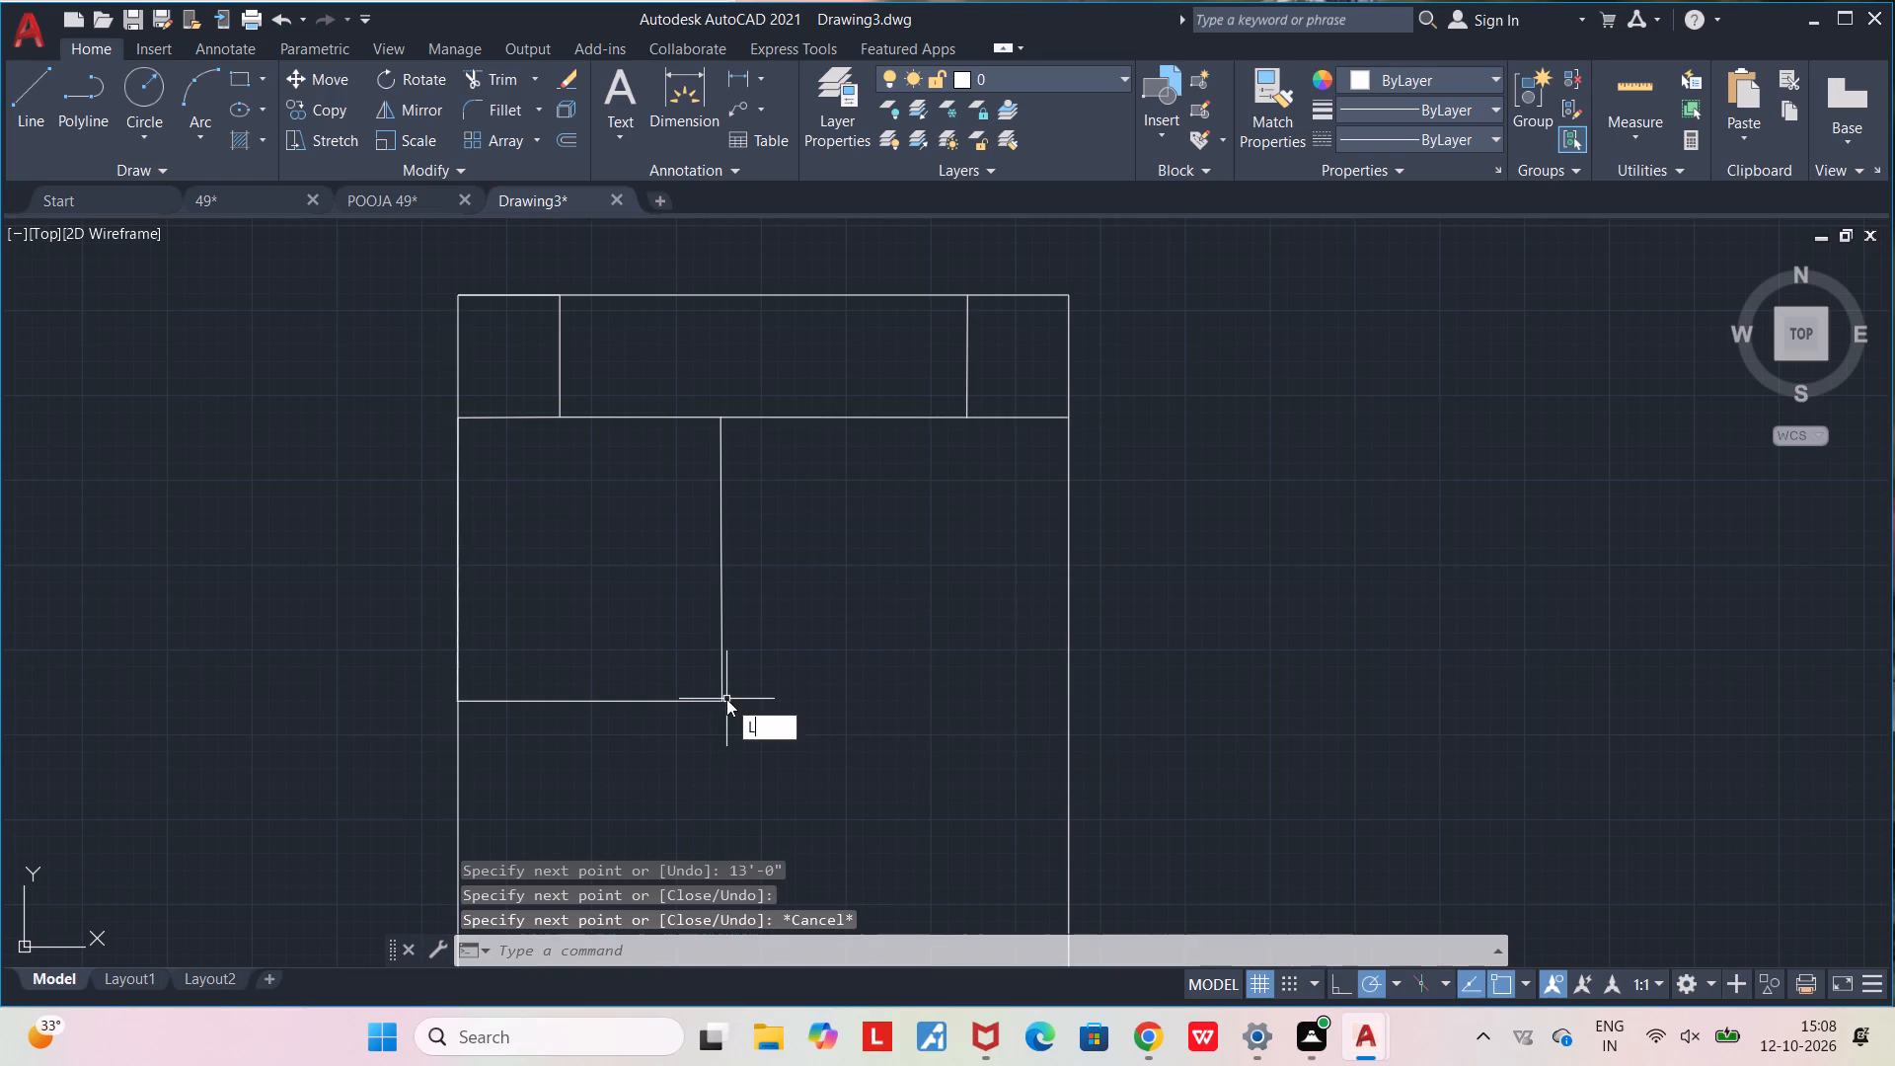
pyautogui.press('Return')
pyautogui.click(726, 699)
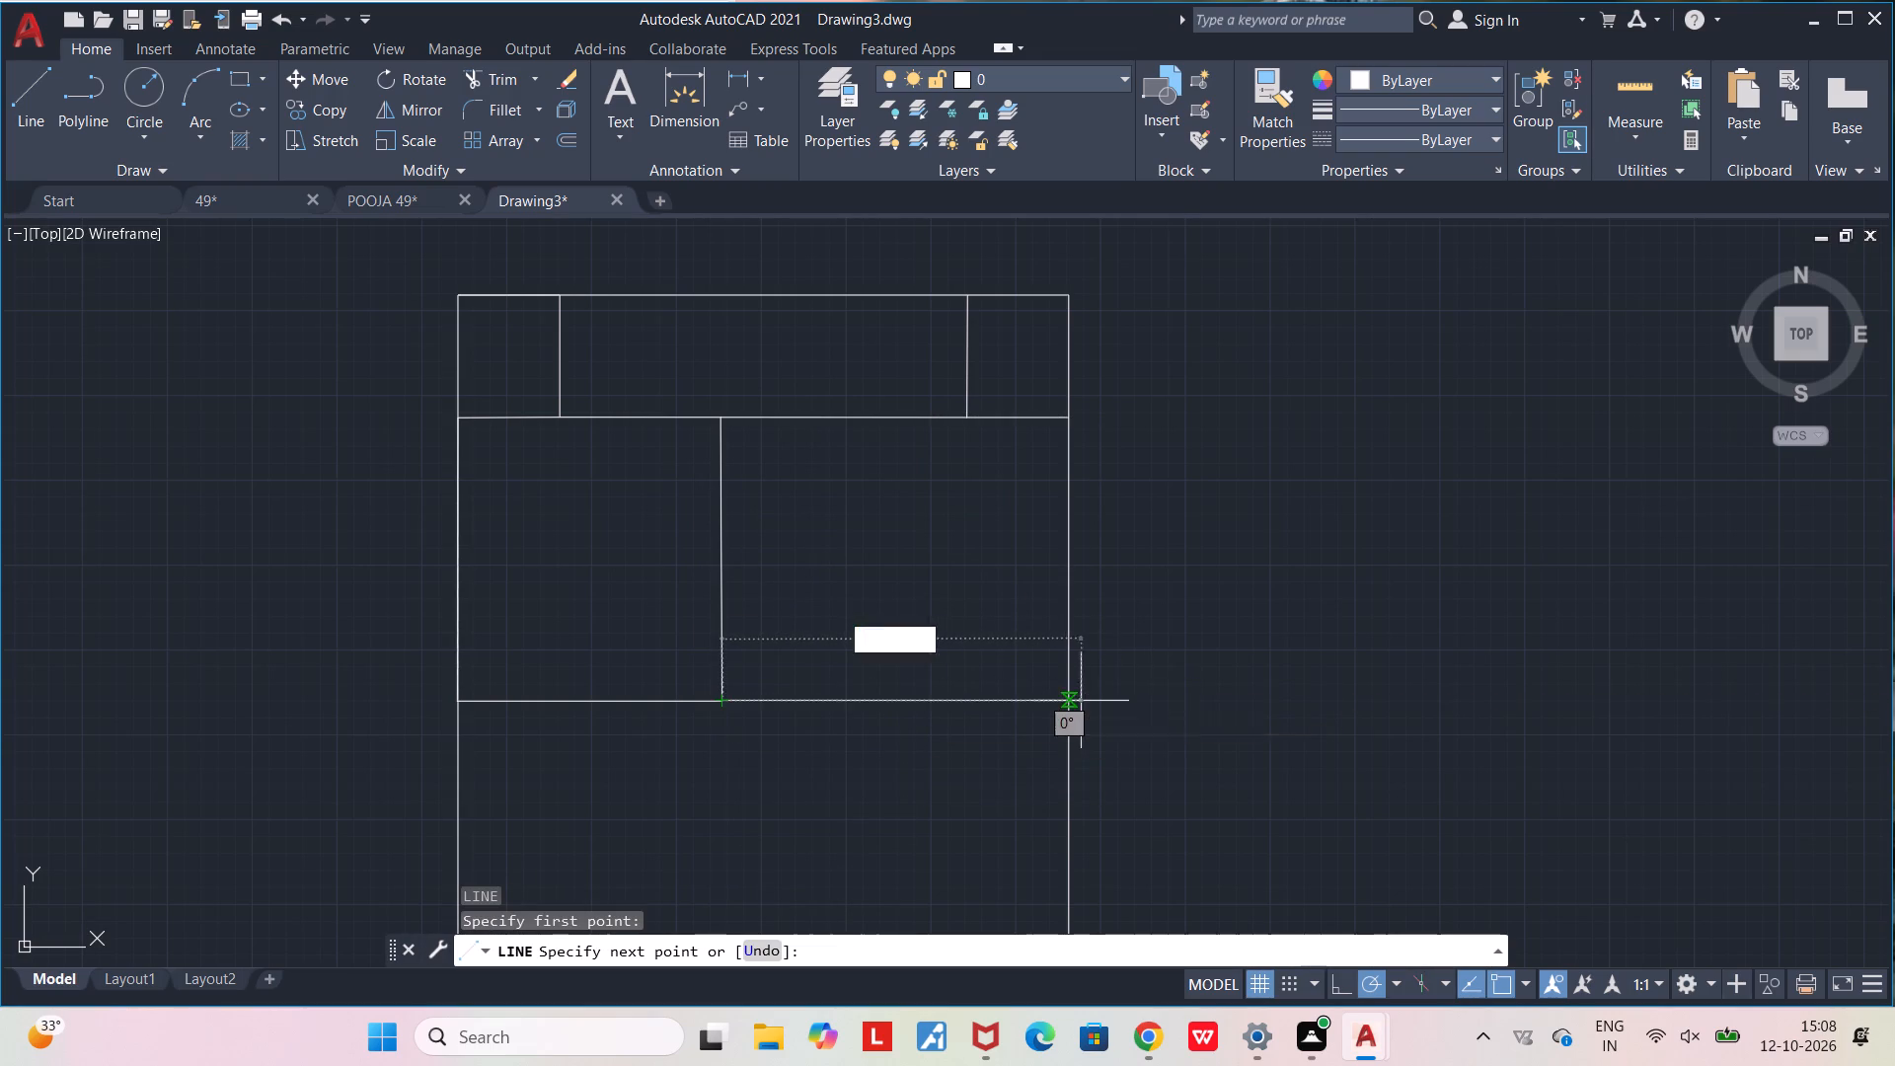
pyautogui.click(1071, 701)
pyautogui.press('Escape')
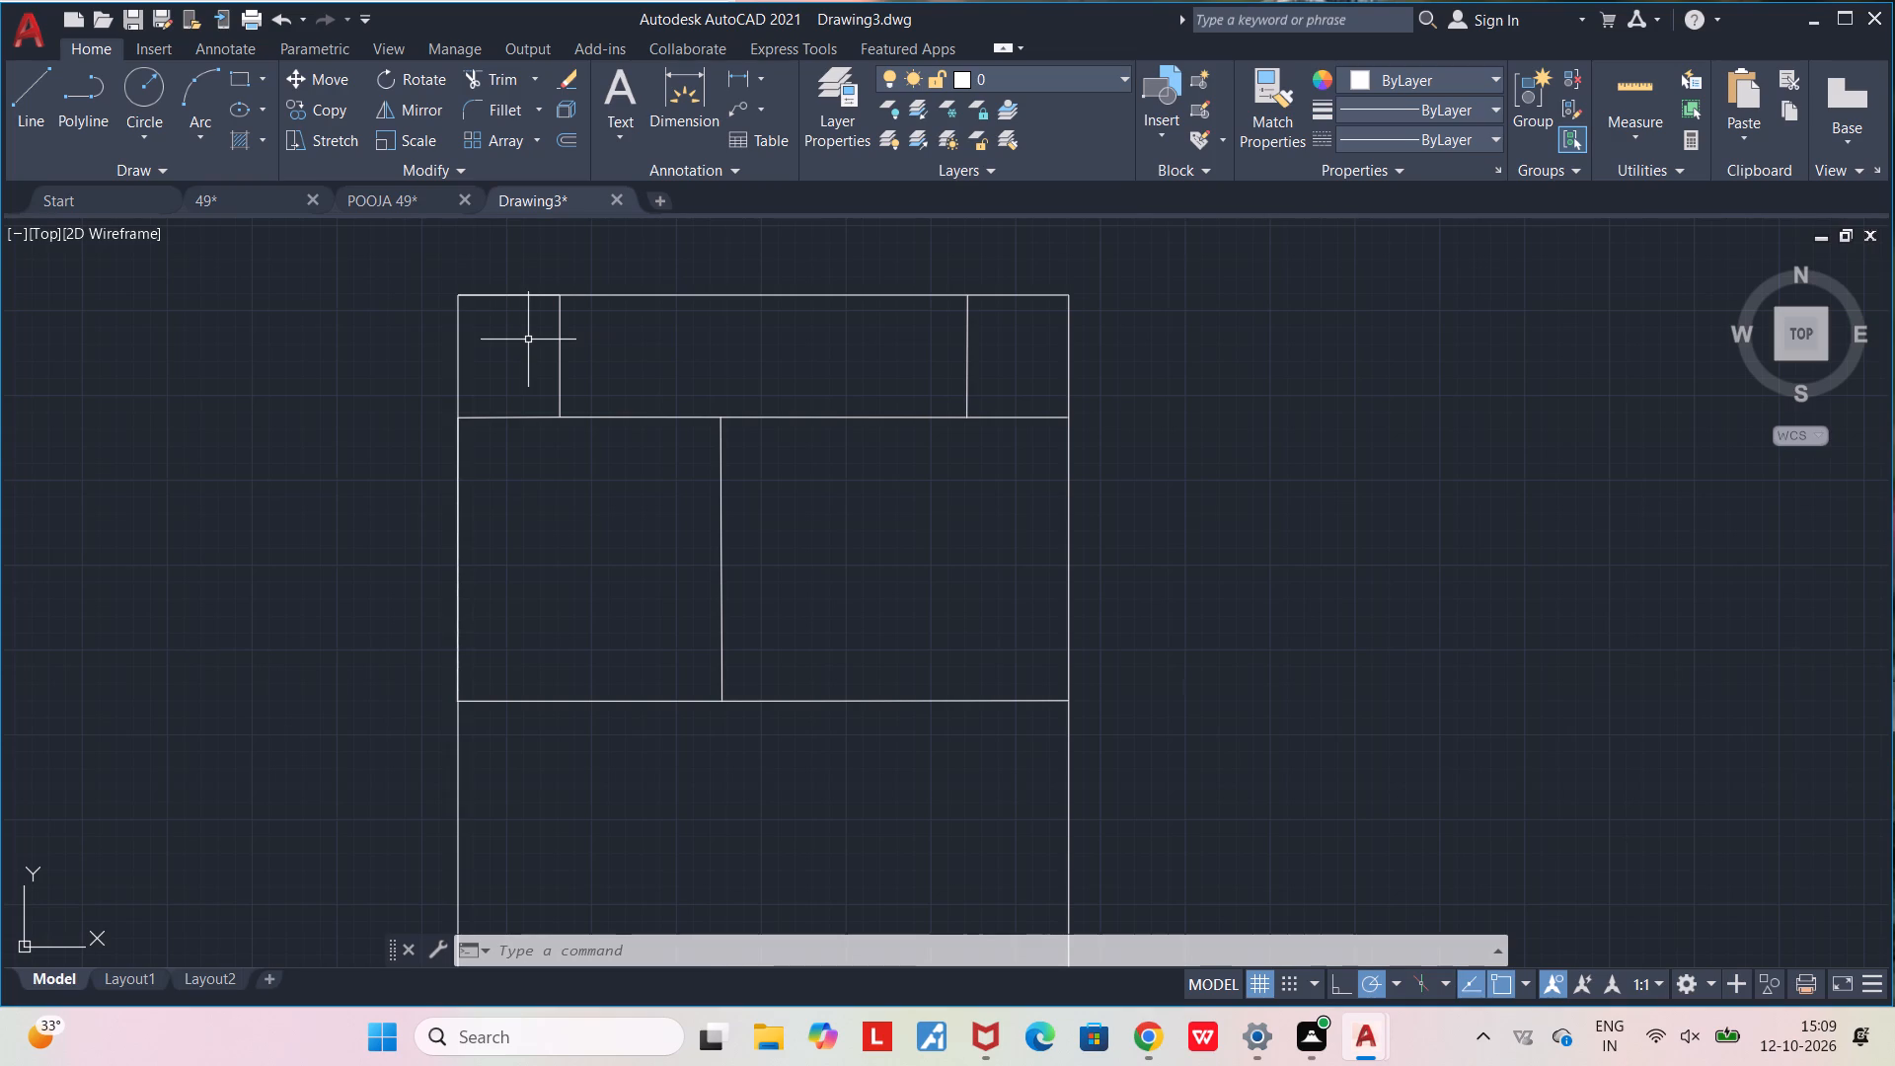
# Erase the room's right vertical line and the horizontal line joining the two top corner spaces.
pyautogui.moveTo(527, 335); pyautogui.dragTo(537, 342)
pyautogui.click(1009, 799)
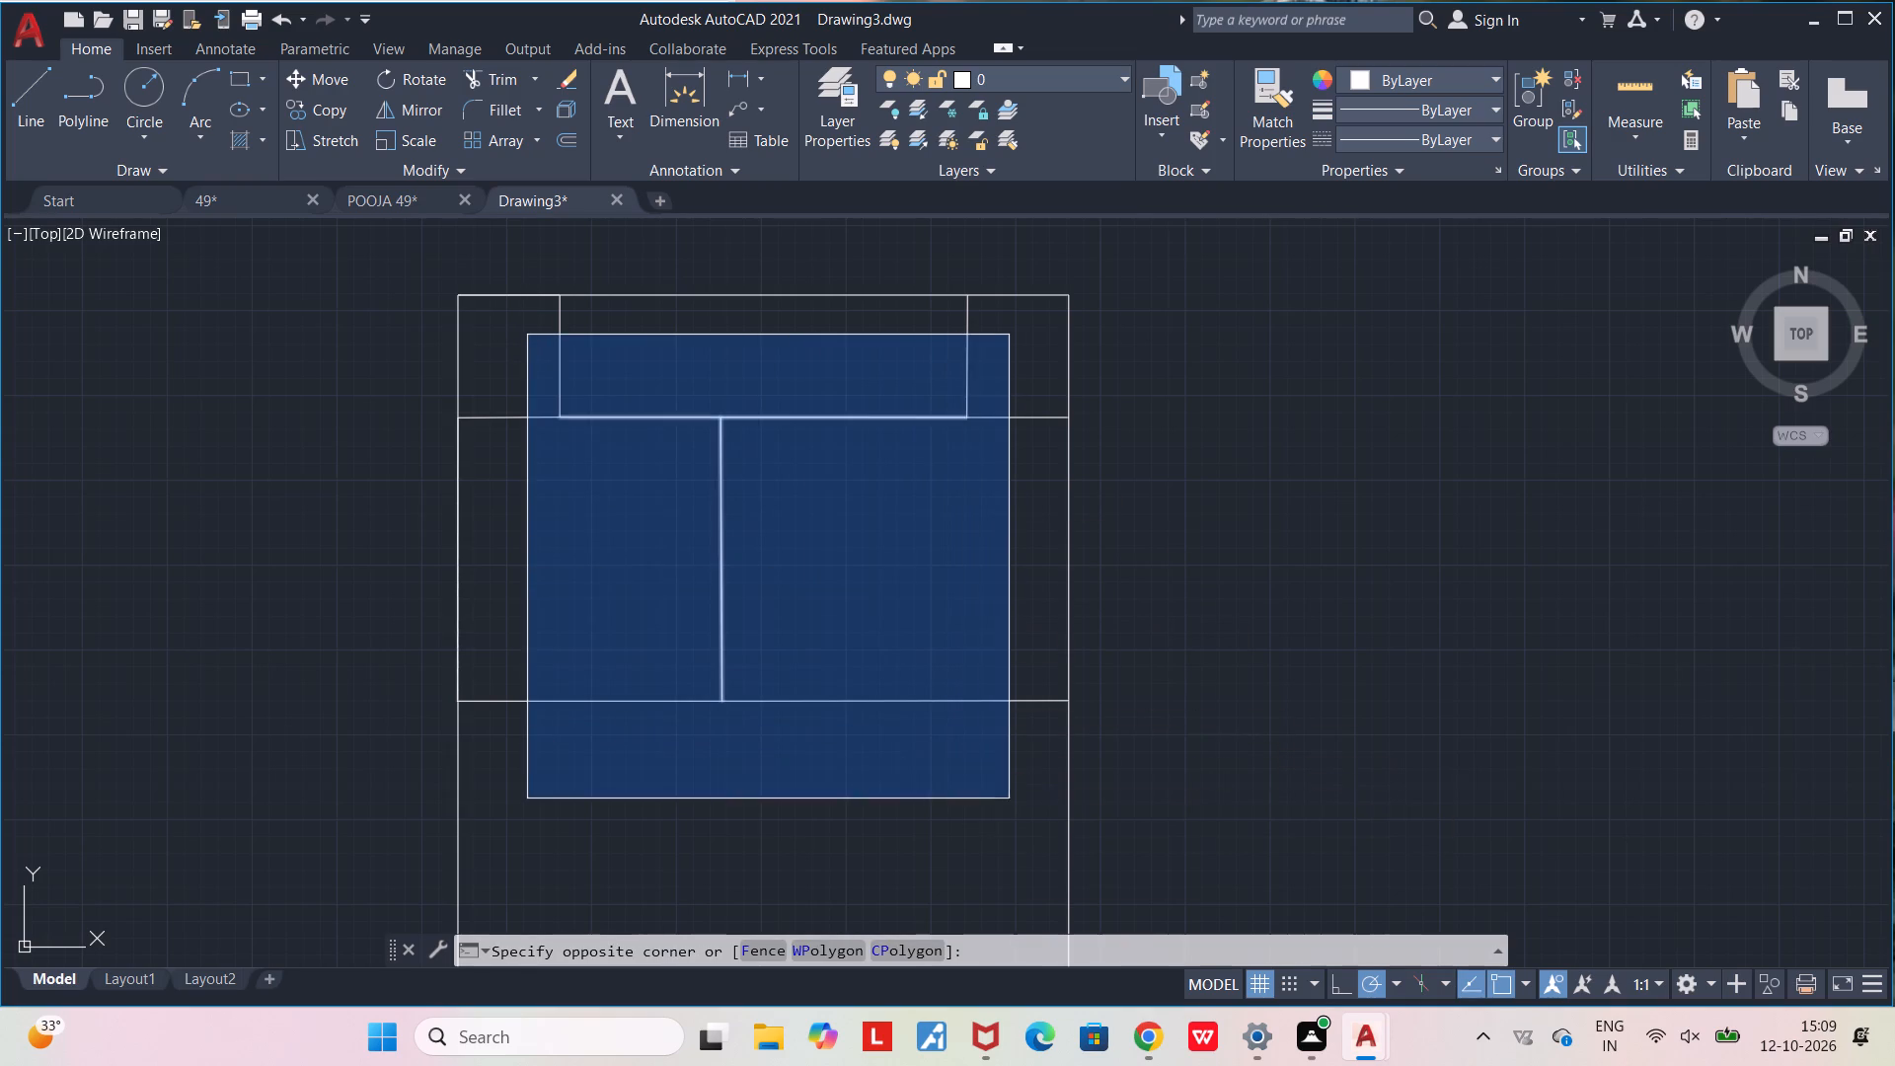
pyautogui.press('Delete')
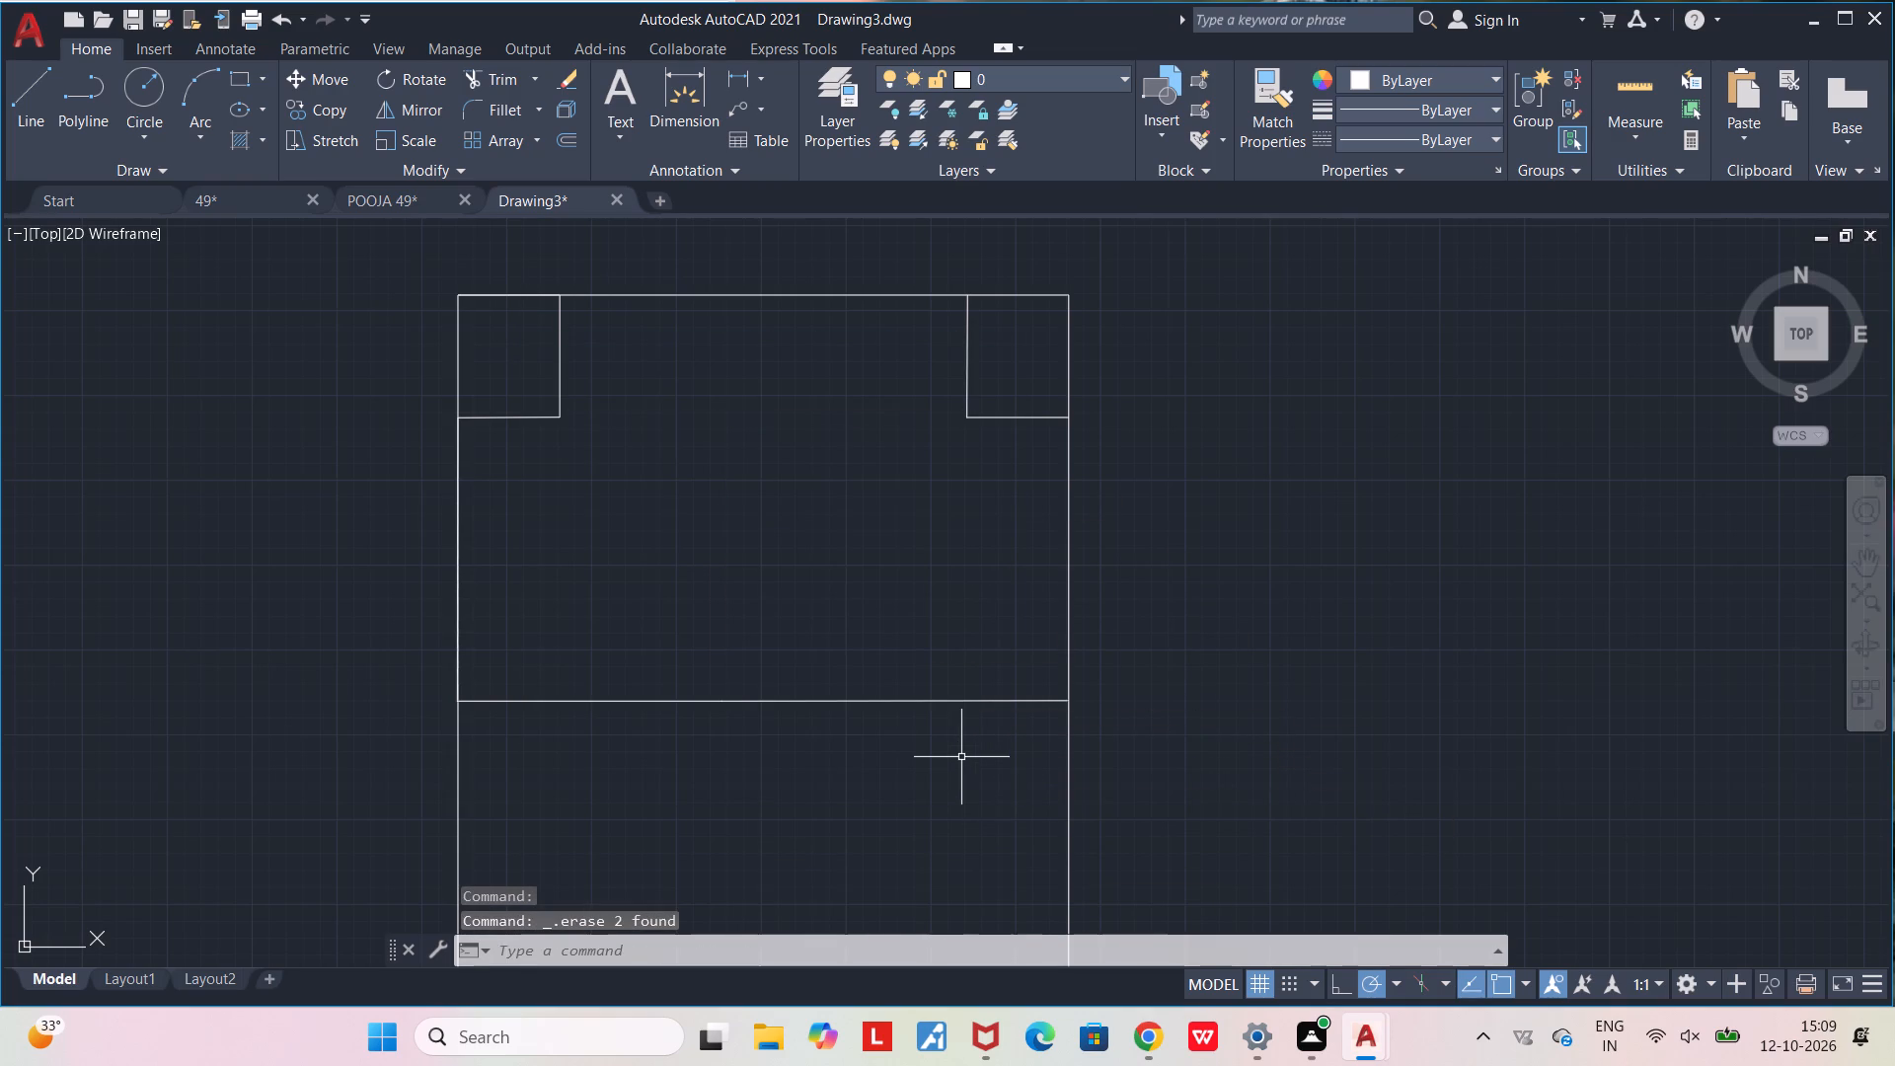
# Erase the inner vertical and bottom lines of both top corner spaces.
pyautogui.moveTo(517, 340); pyautogui.dragTo(698, 796)
pyautogui.moveTo(715, 785); pyautogui.dragTo(816, 751)
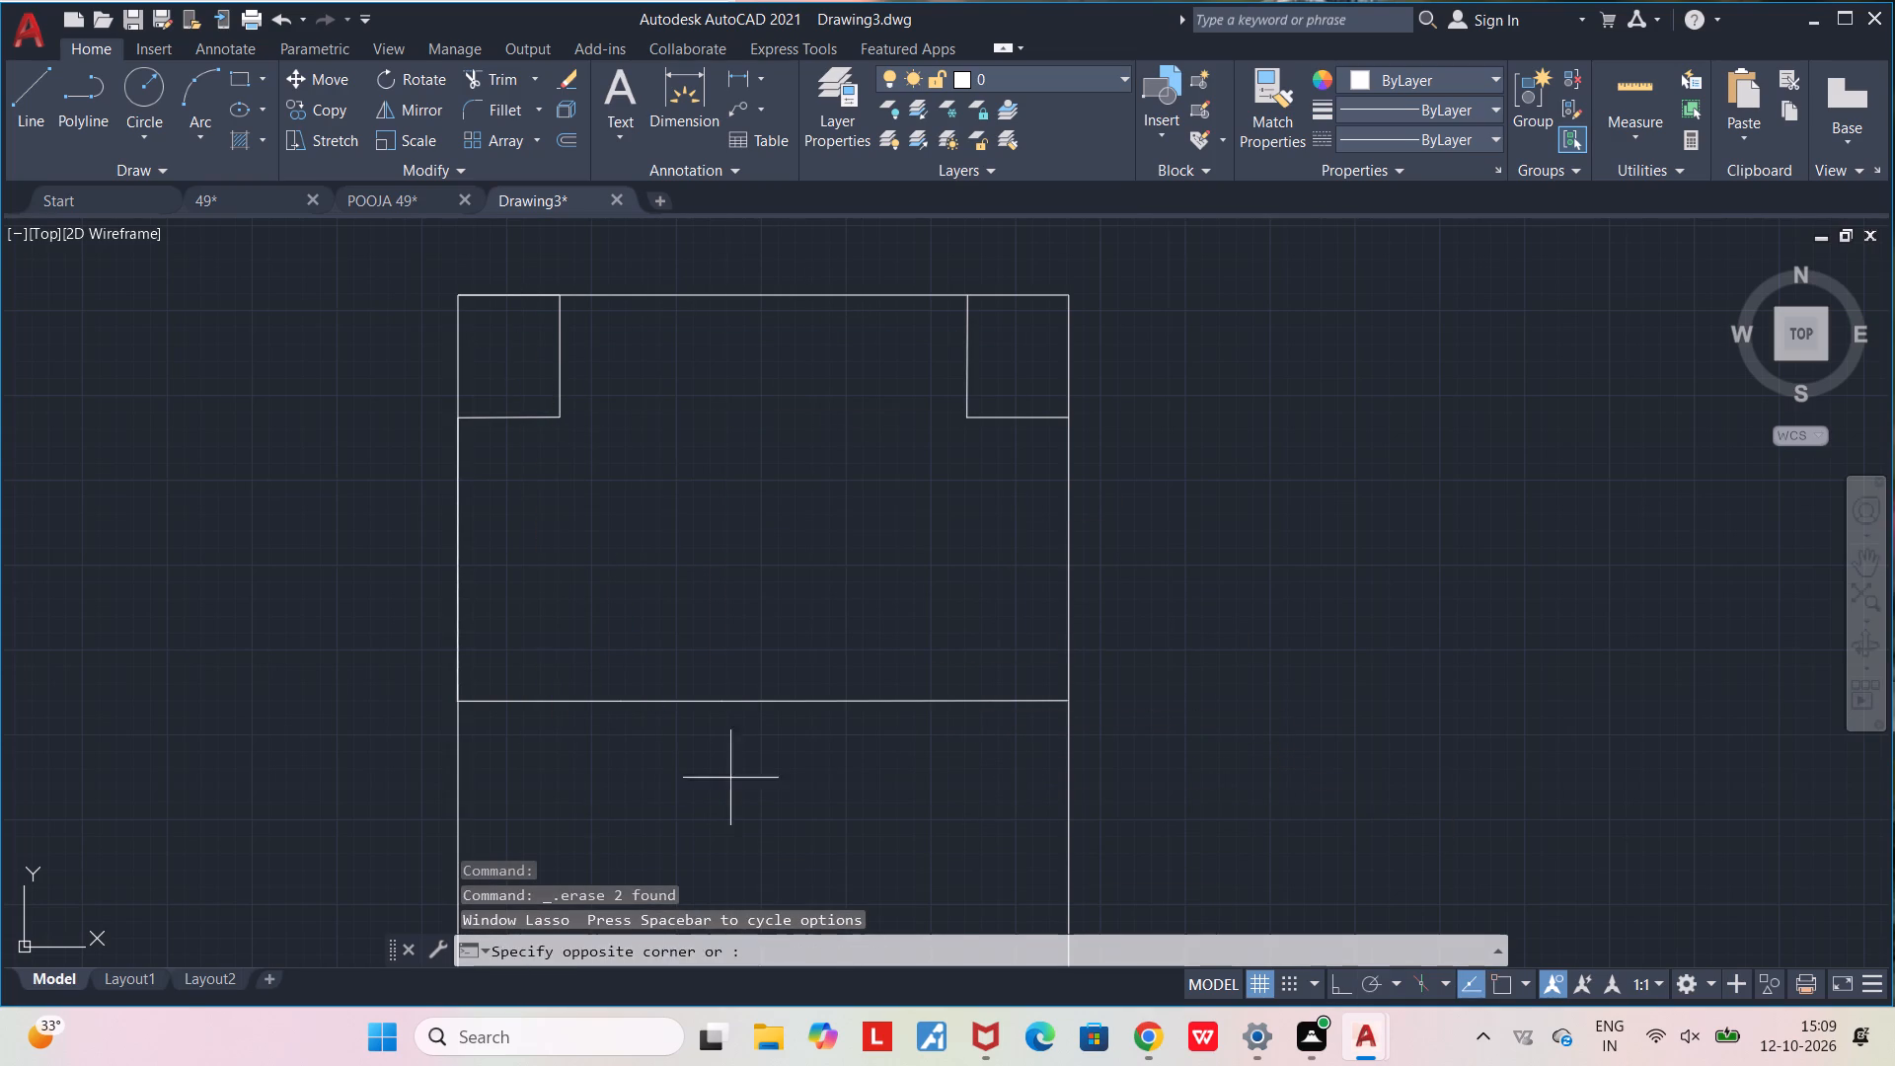
pyautogui.moveTo(816, 751); pyautogui.dragTo(1001, 650)
pyautogui.click(1007, 409)
pyautogui.moveTo(999, 416); pyautogui.dragTo(915, 334)
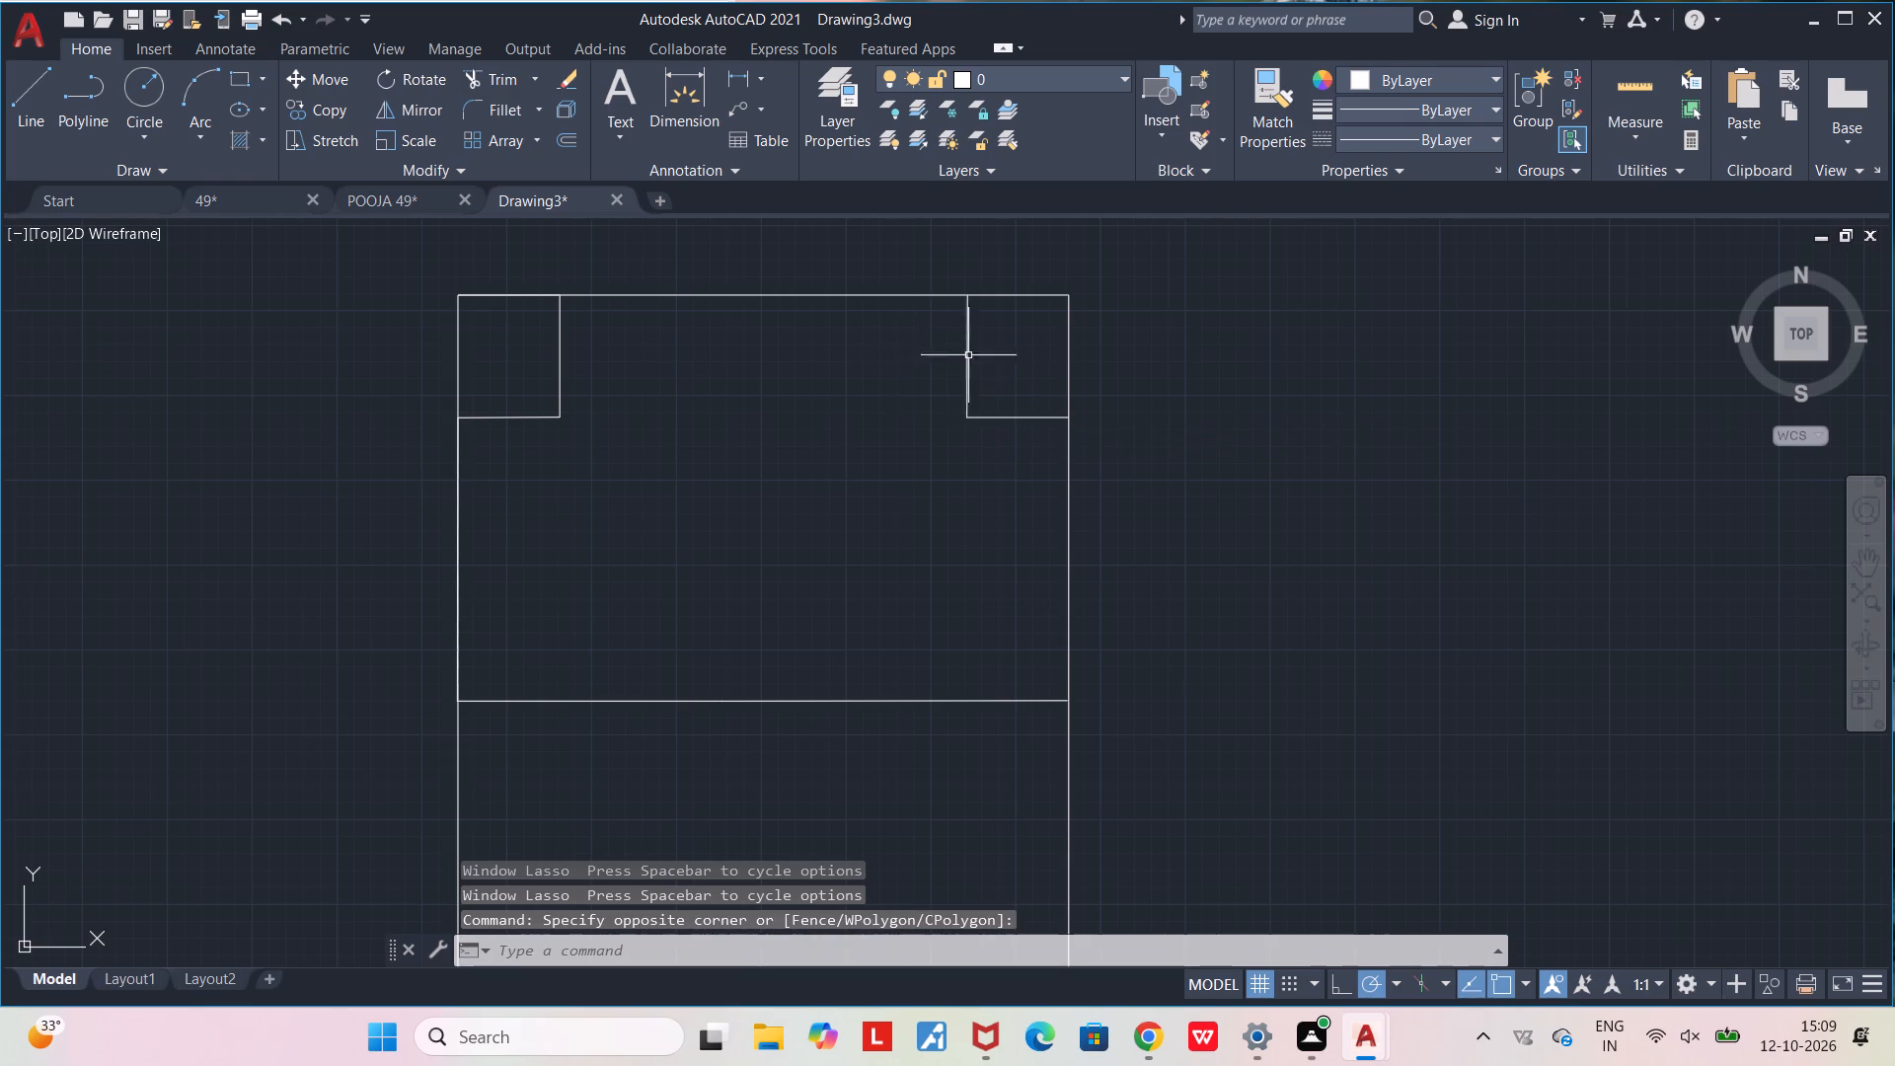
pyautogui.click(1029, 538)
pyautogui.click(495, 356)
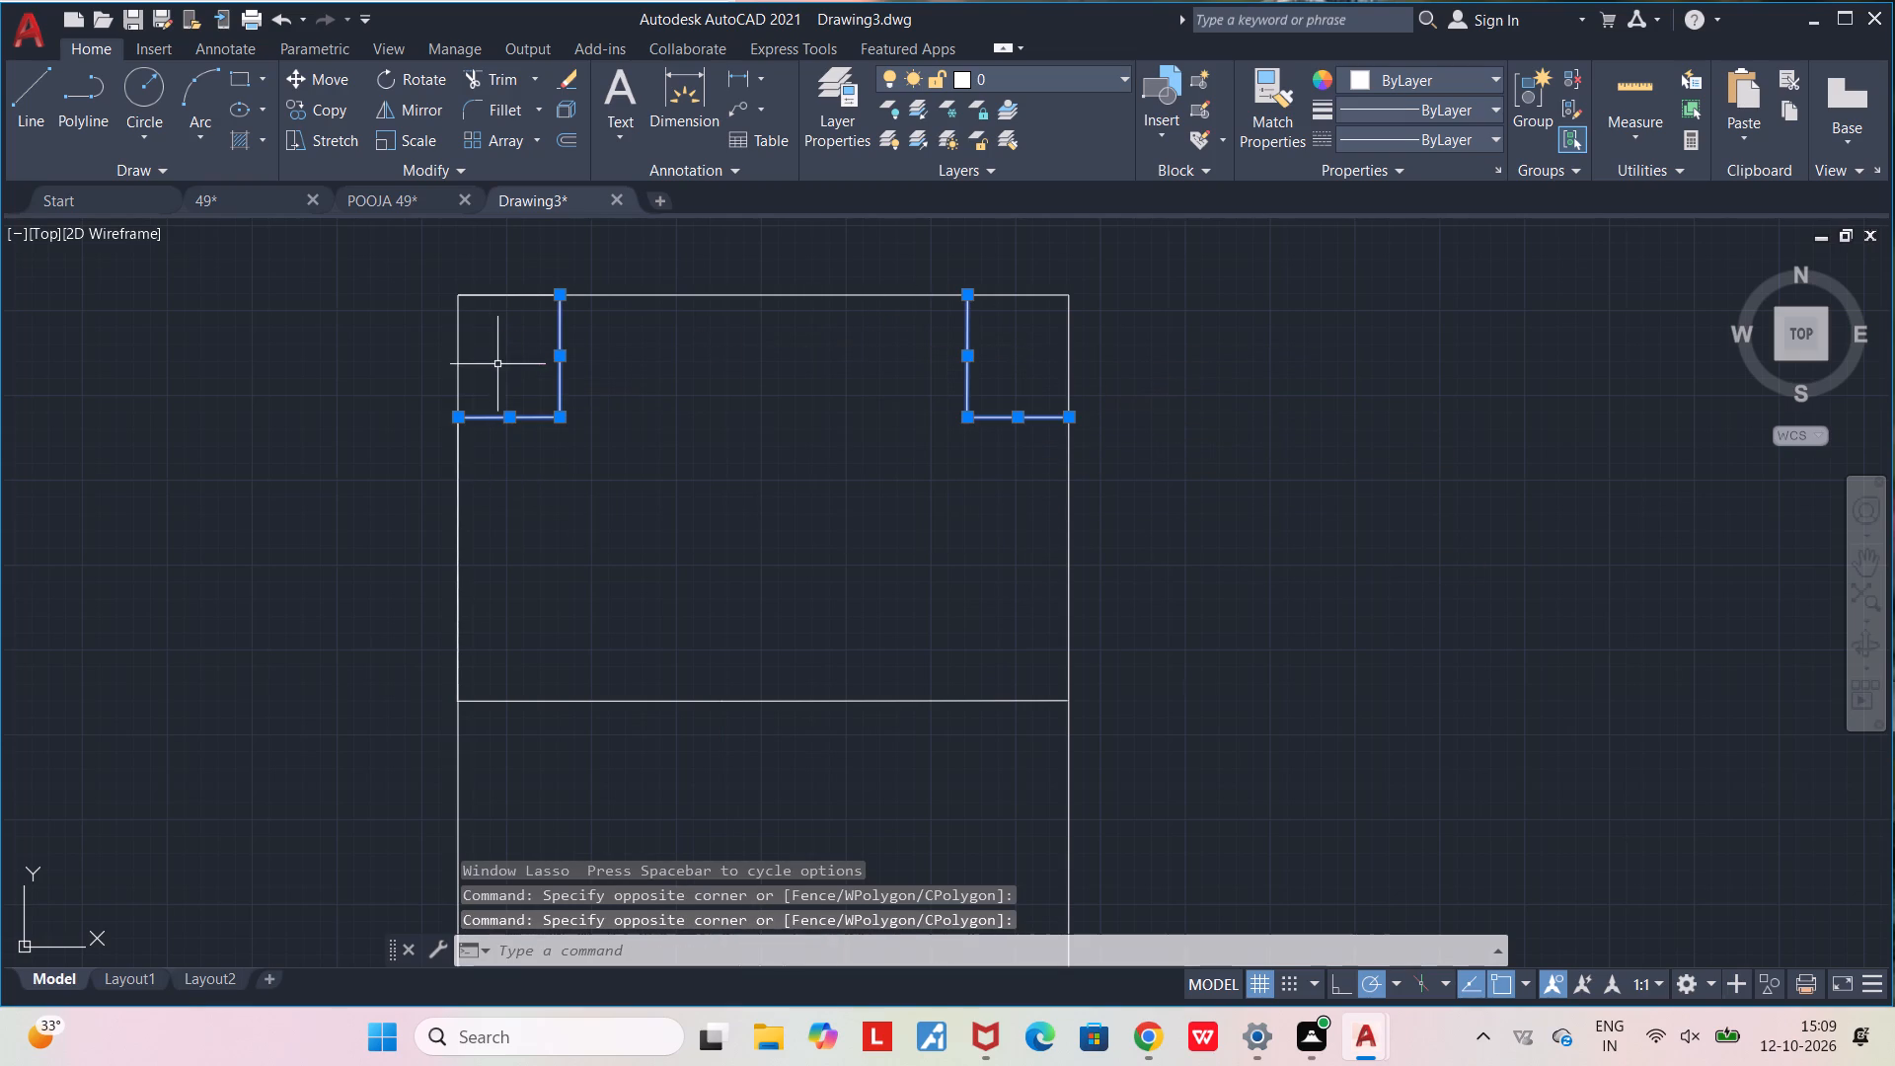
pyautogui.press('Delete')
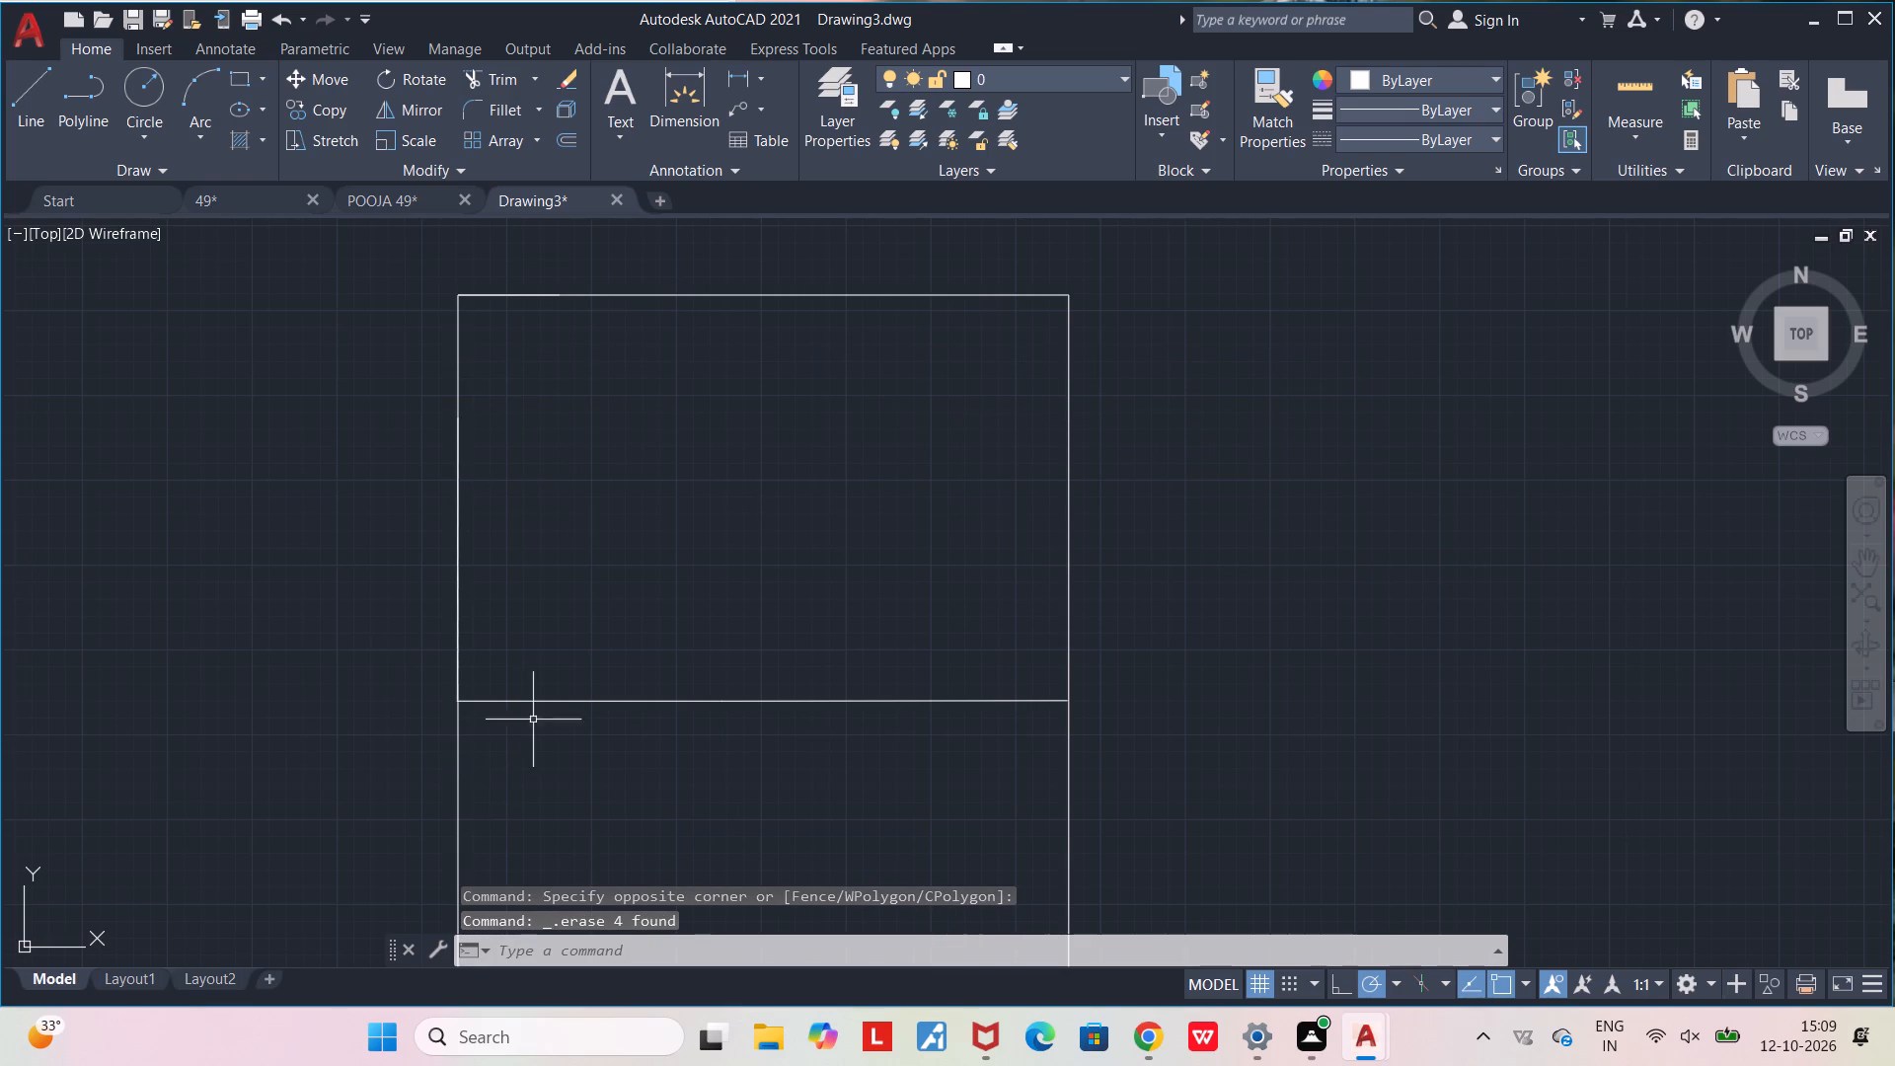
# Erase both segments of the horizontal line crossing the inside of the outline.
pyautogui.click(535, 702)
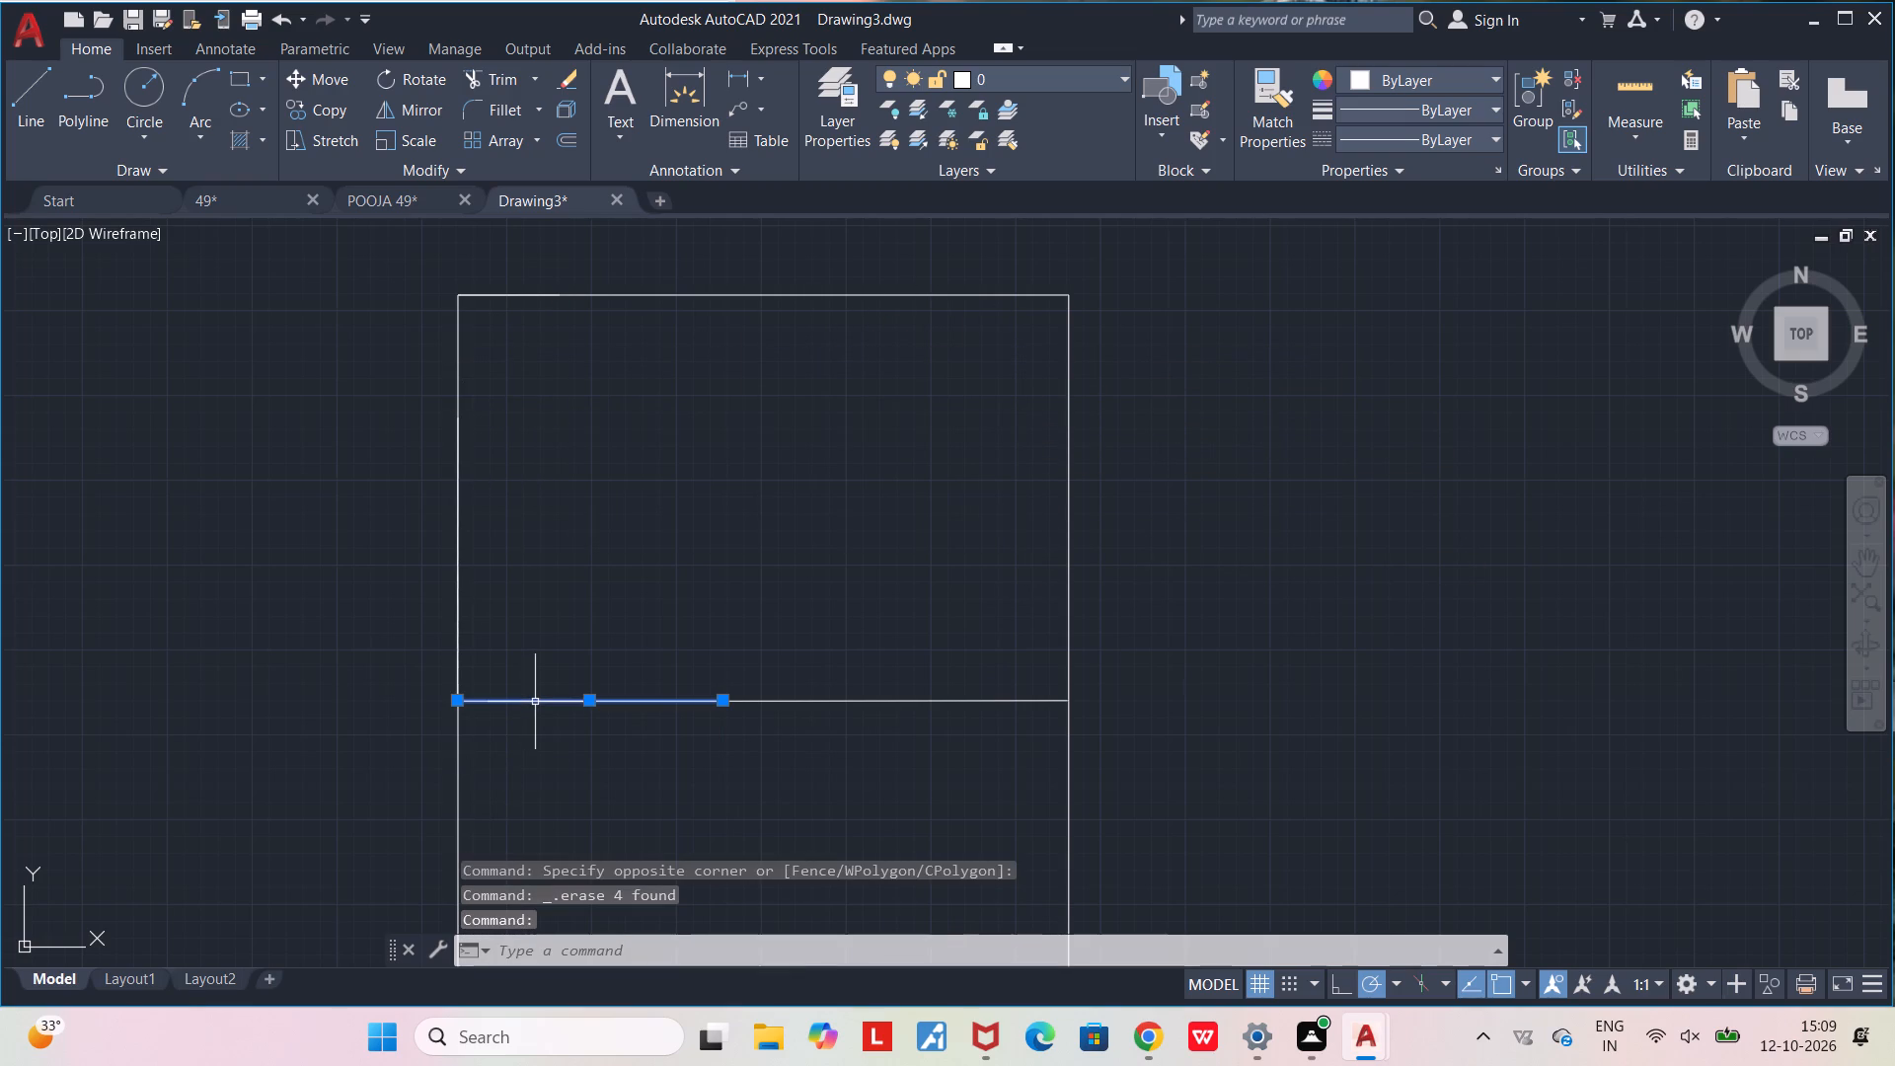
pyautogui.press('Delete')
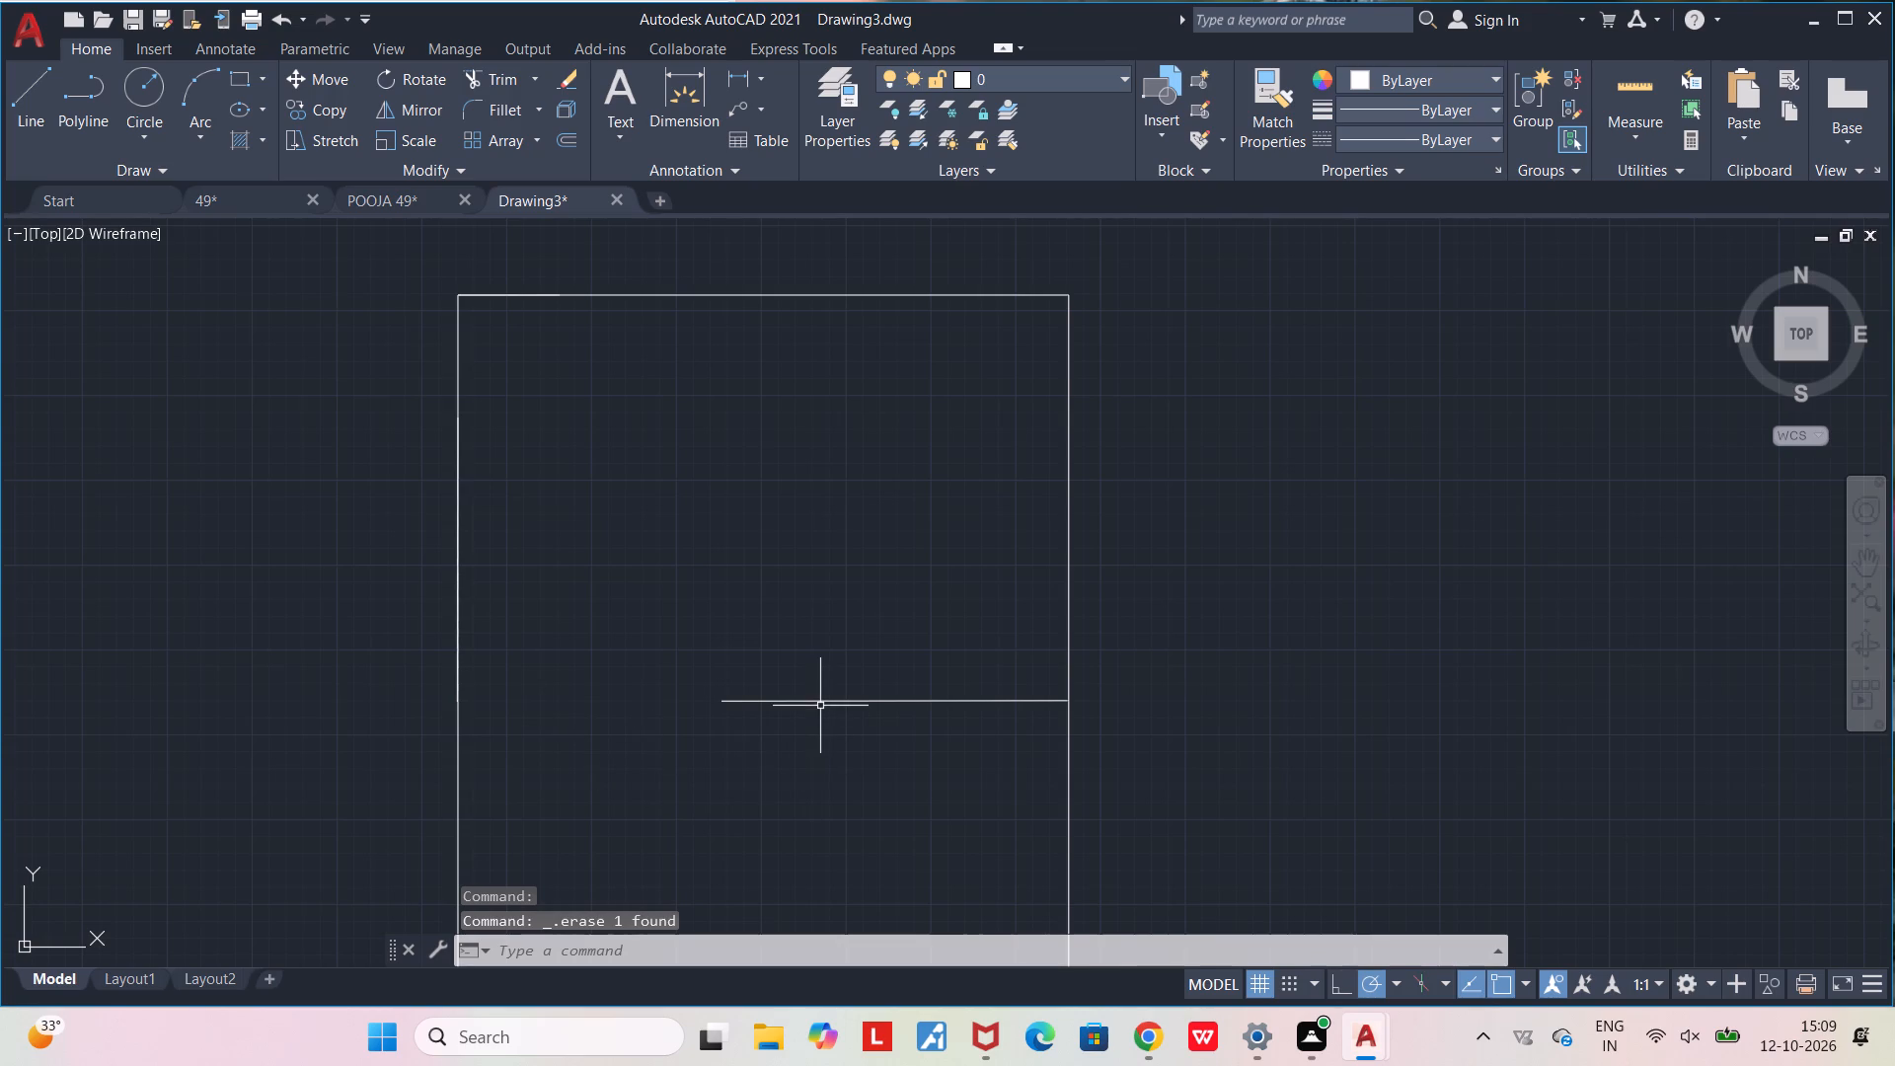
pyautogui.click(820, 703)
pyautogui.press('Delete')
# Erase the leftover short lines overlapping the outline's left edge and its top edge near the upper-left corner.
pyautogui.scroll(-3, 815, 703)
pyautogui.moveTo(811, 701); pyautogui.dragTo(641, 570, button='middle')
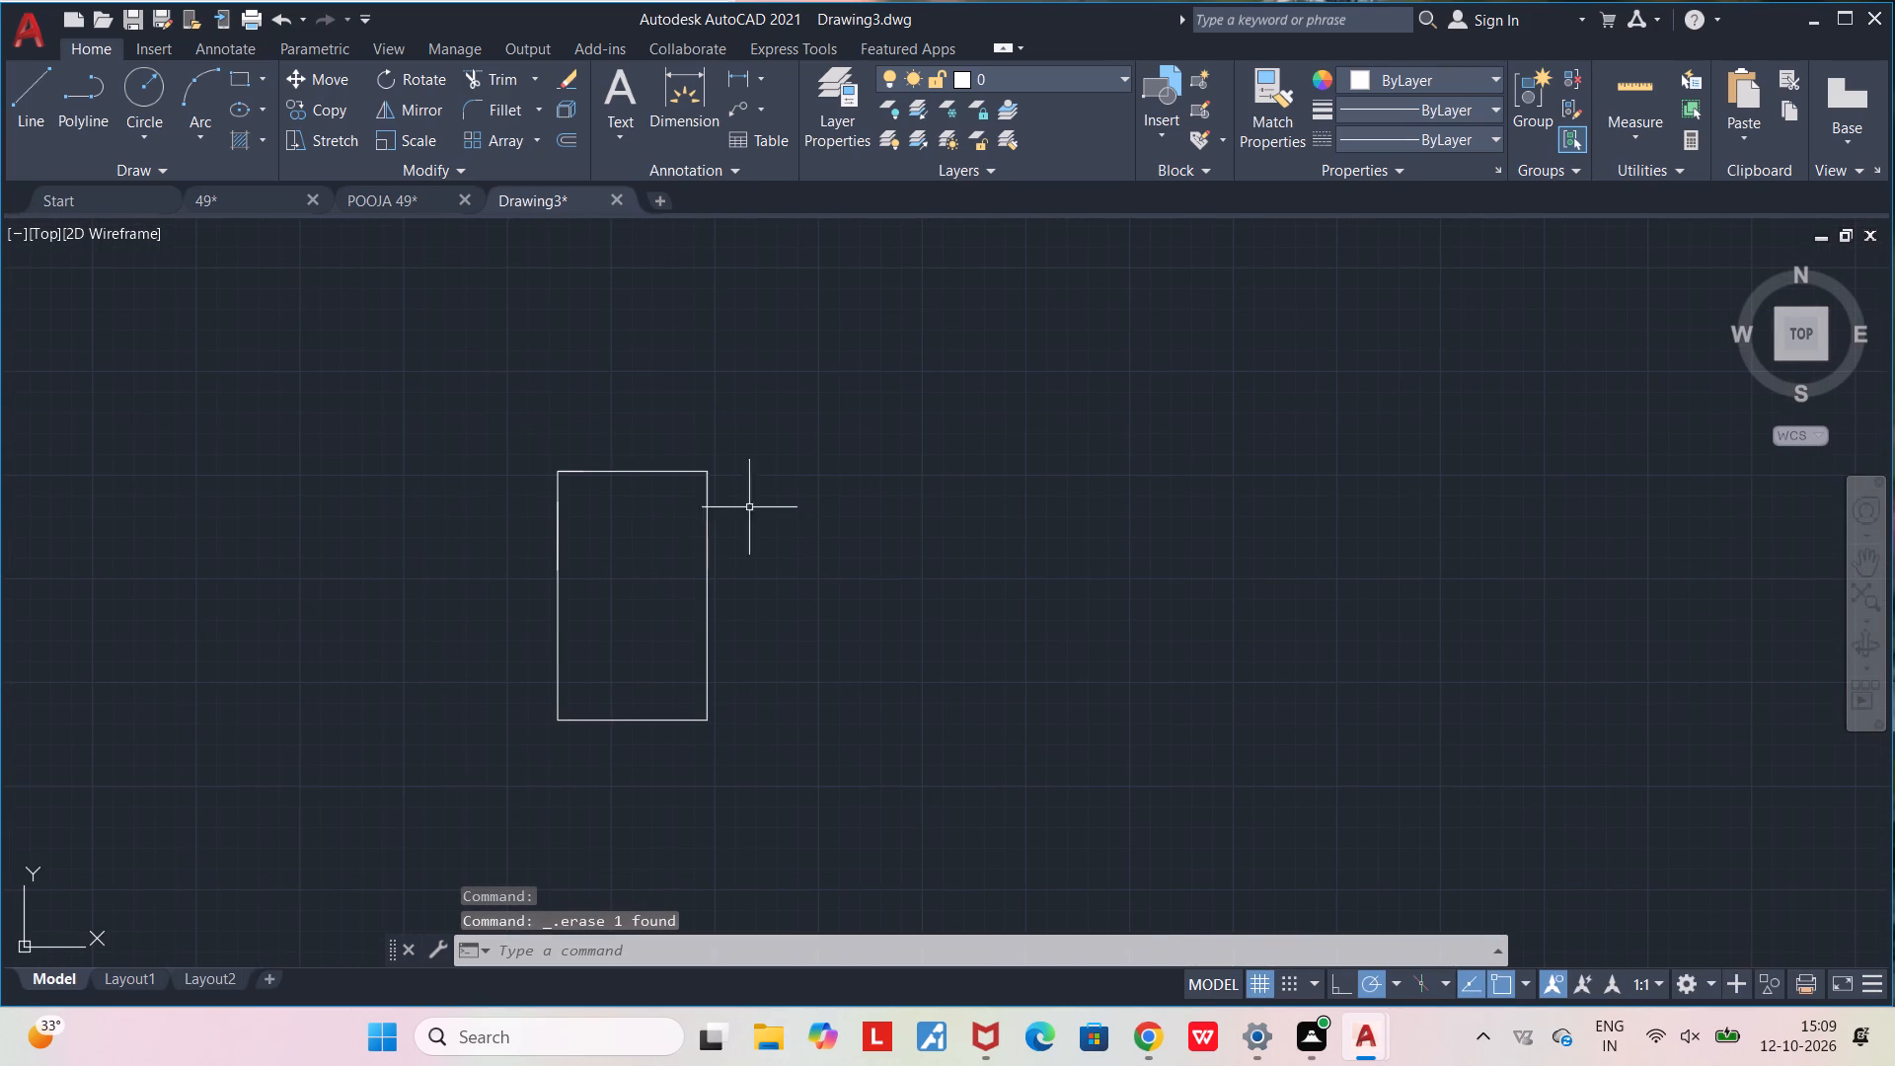
pyautogui.scroll(2, 570, 532)
pyautogui.click(540, 536)
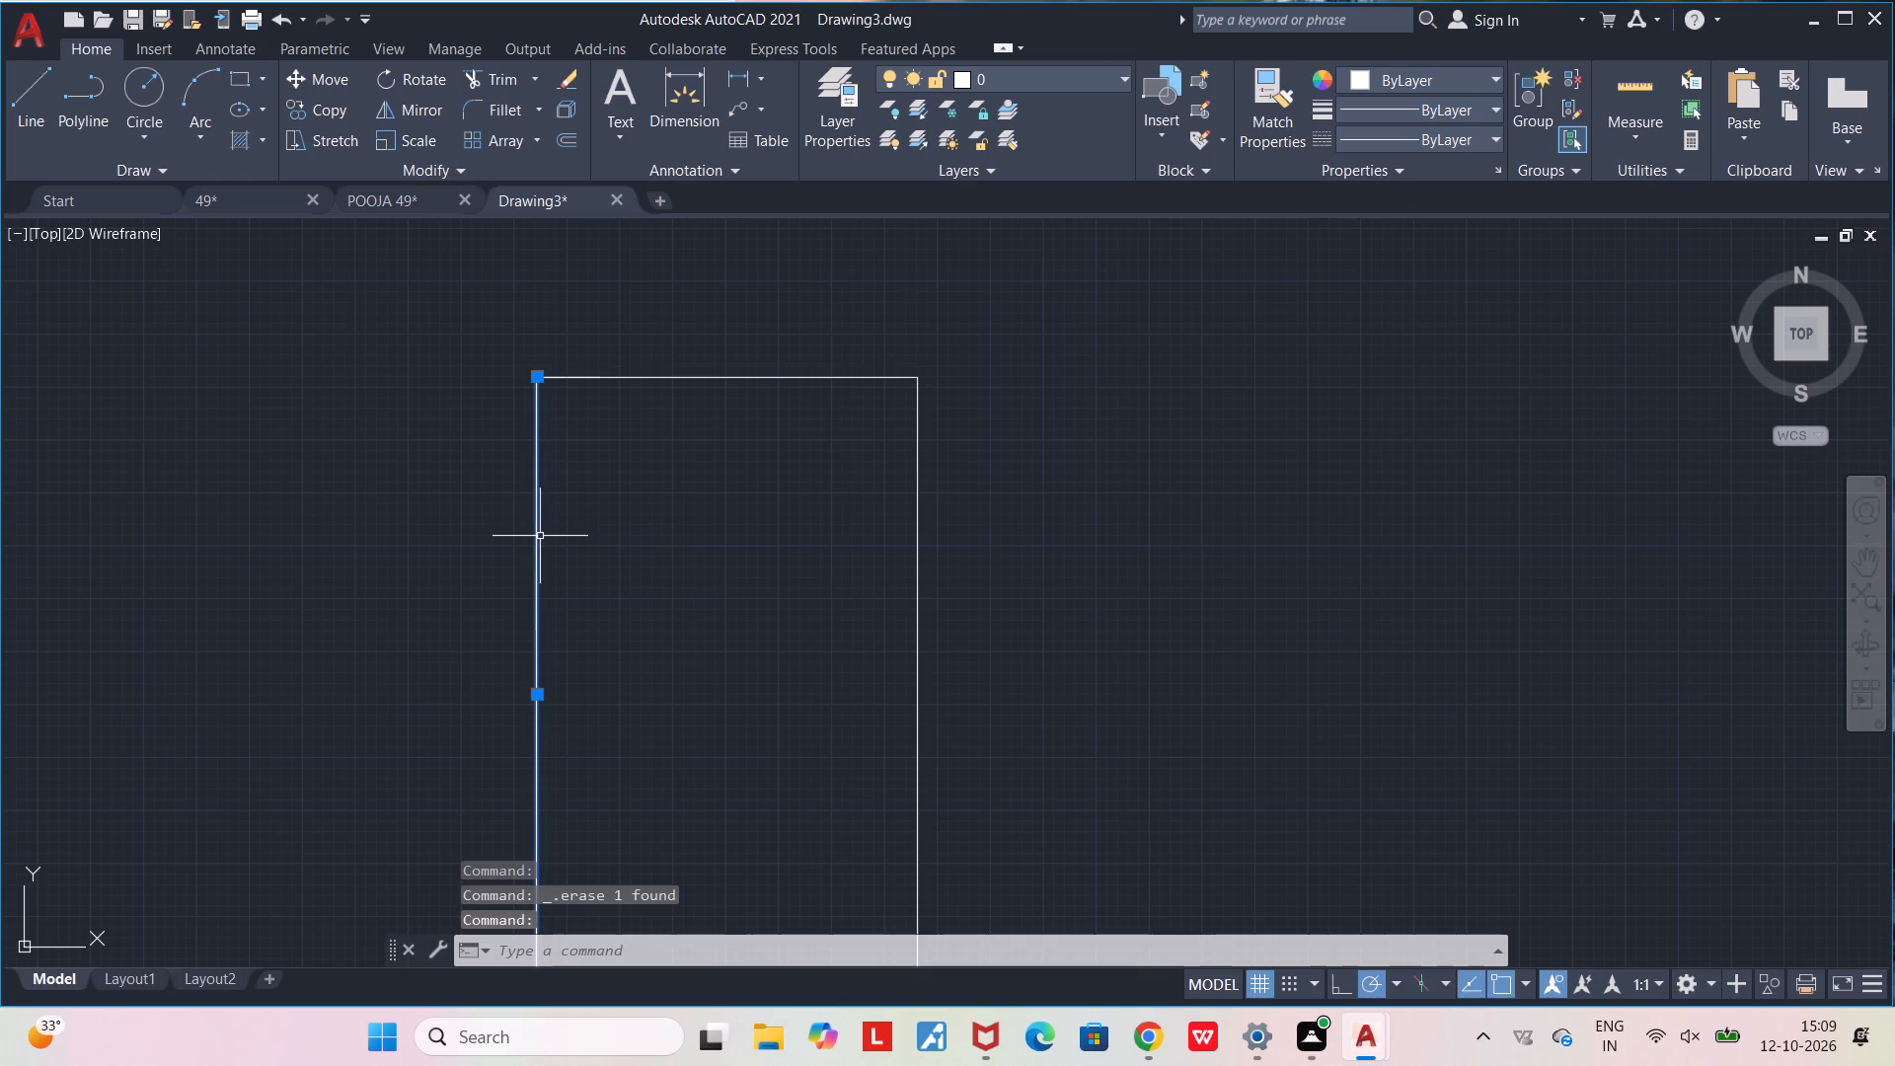
pyautogui.press('Escape')
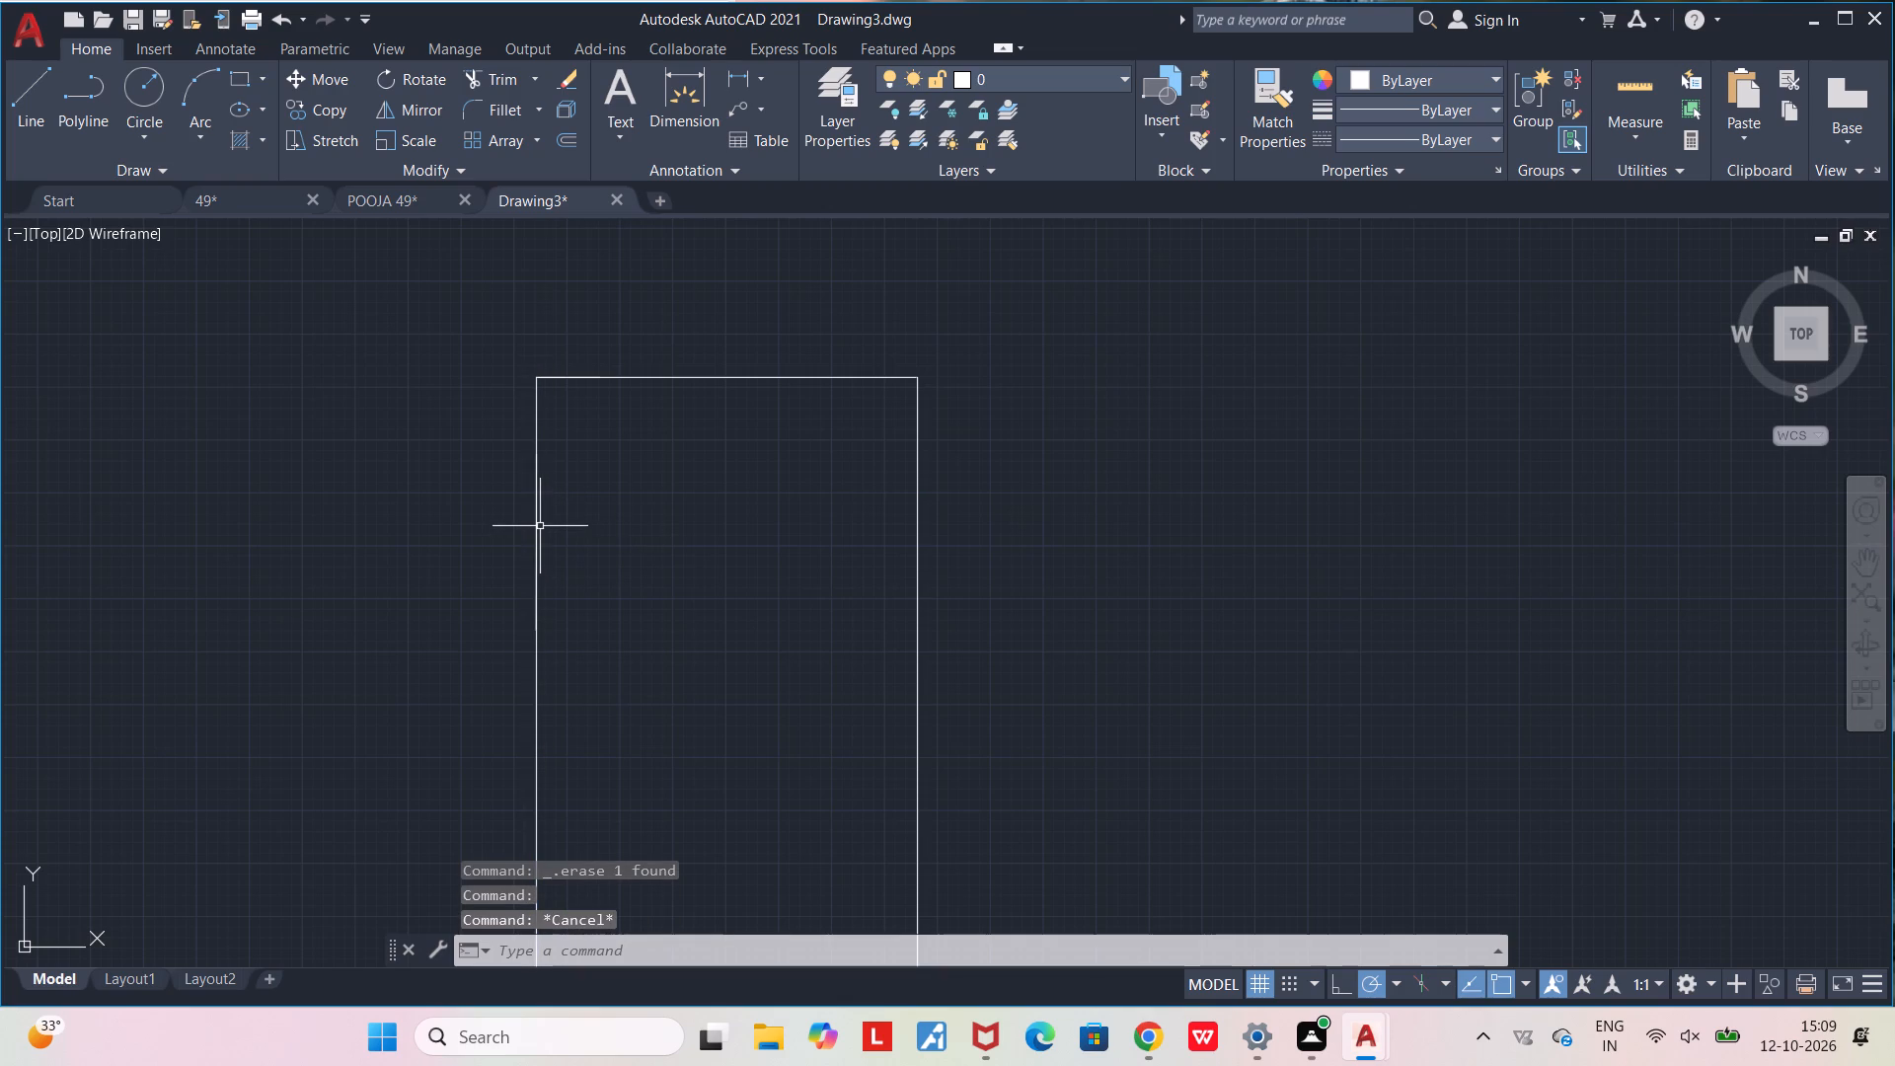
pyautogui.click(538, 525)
pyautogui.press('Delete')
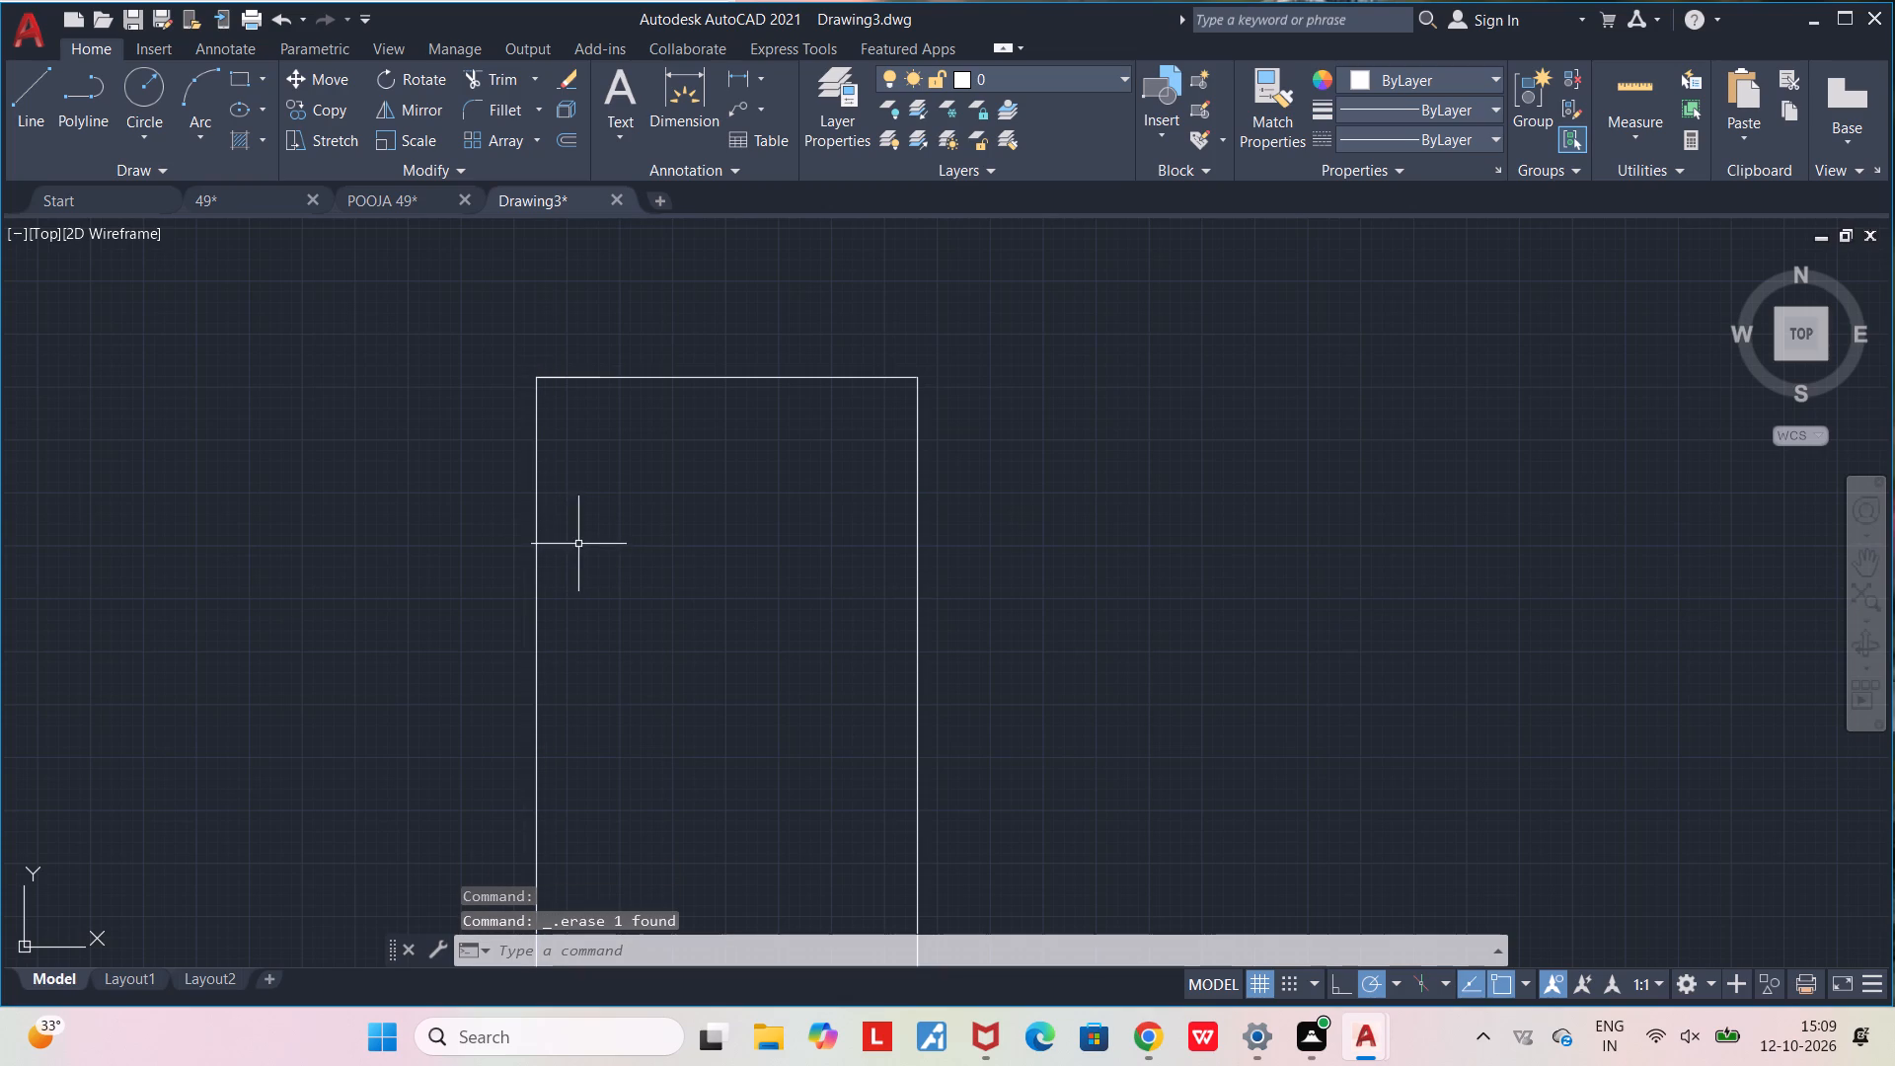
pyautogui.click(583, 377)
pyautogui.press('Delete')
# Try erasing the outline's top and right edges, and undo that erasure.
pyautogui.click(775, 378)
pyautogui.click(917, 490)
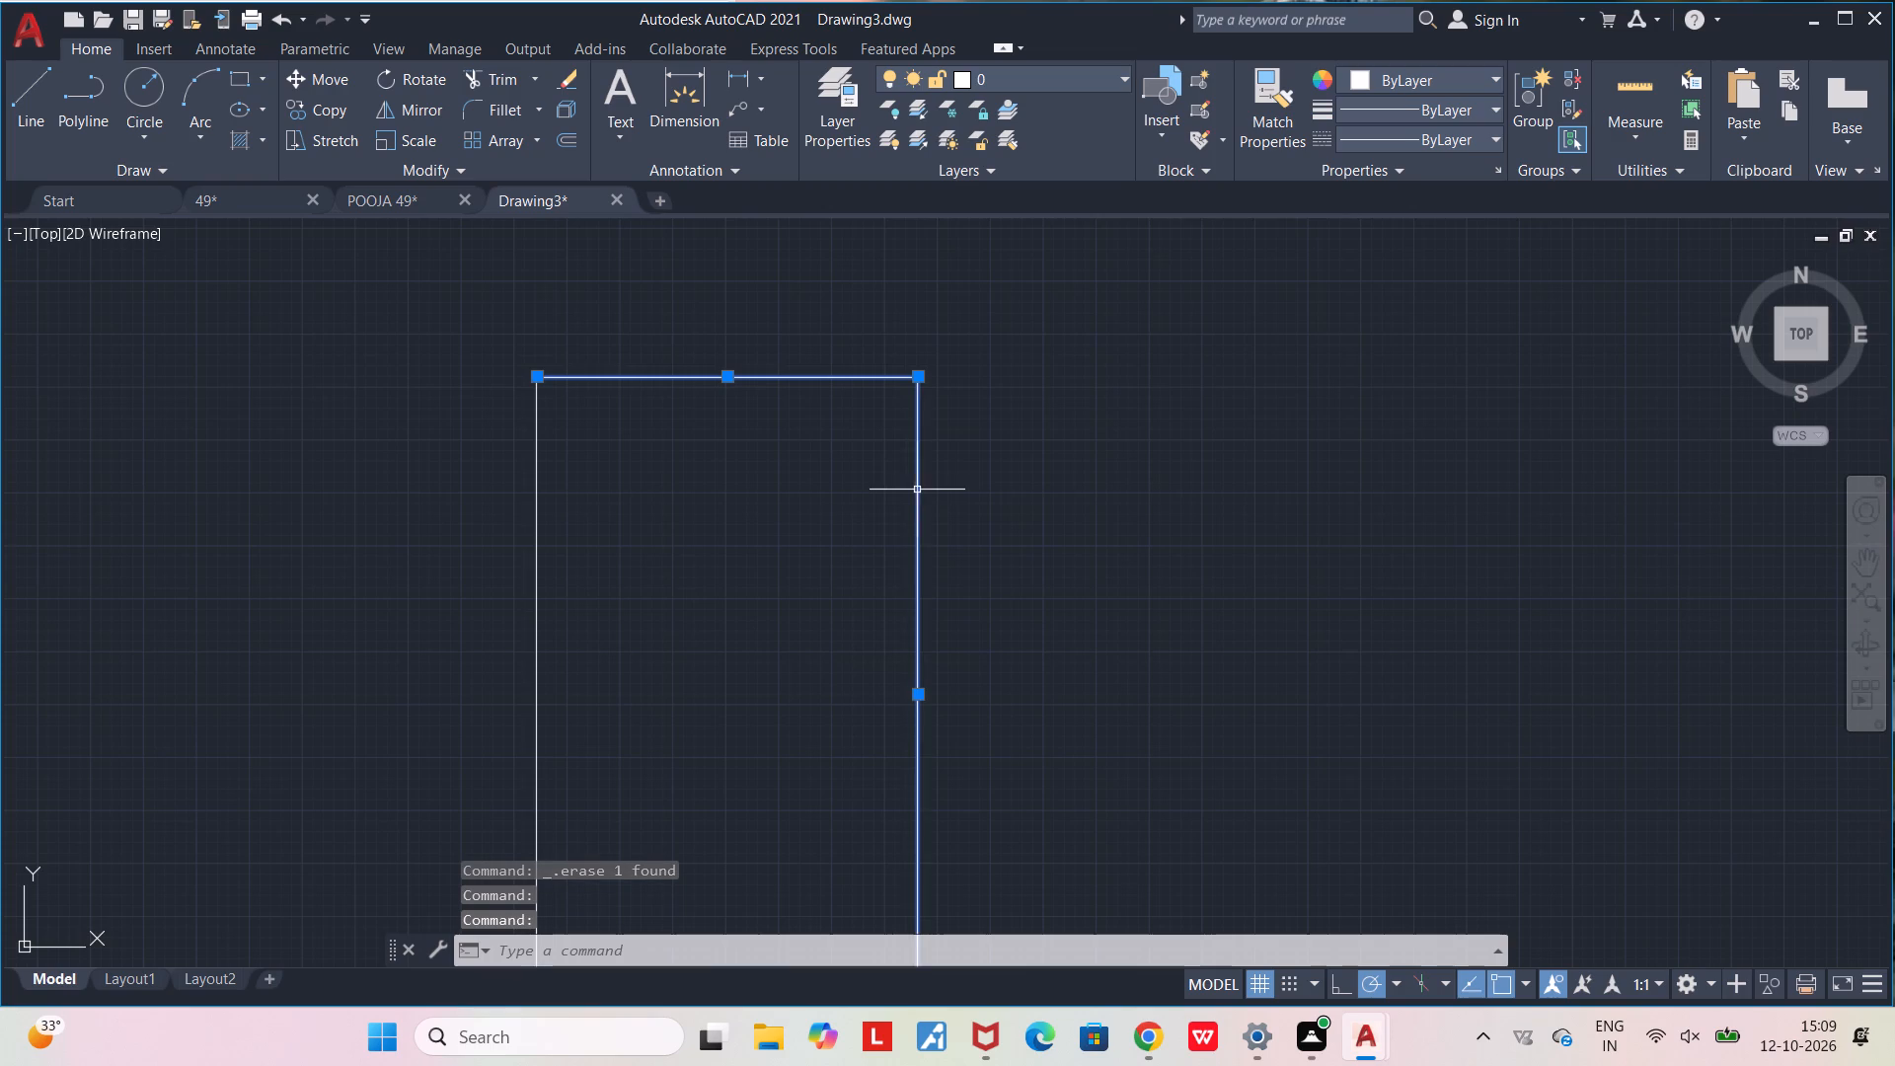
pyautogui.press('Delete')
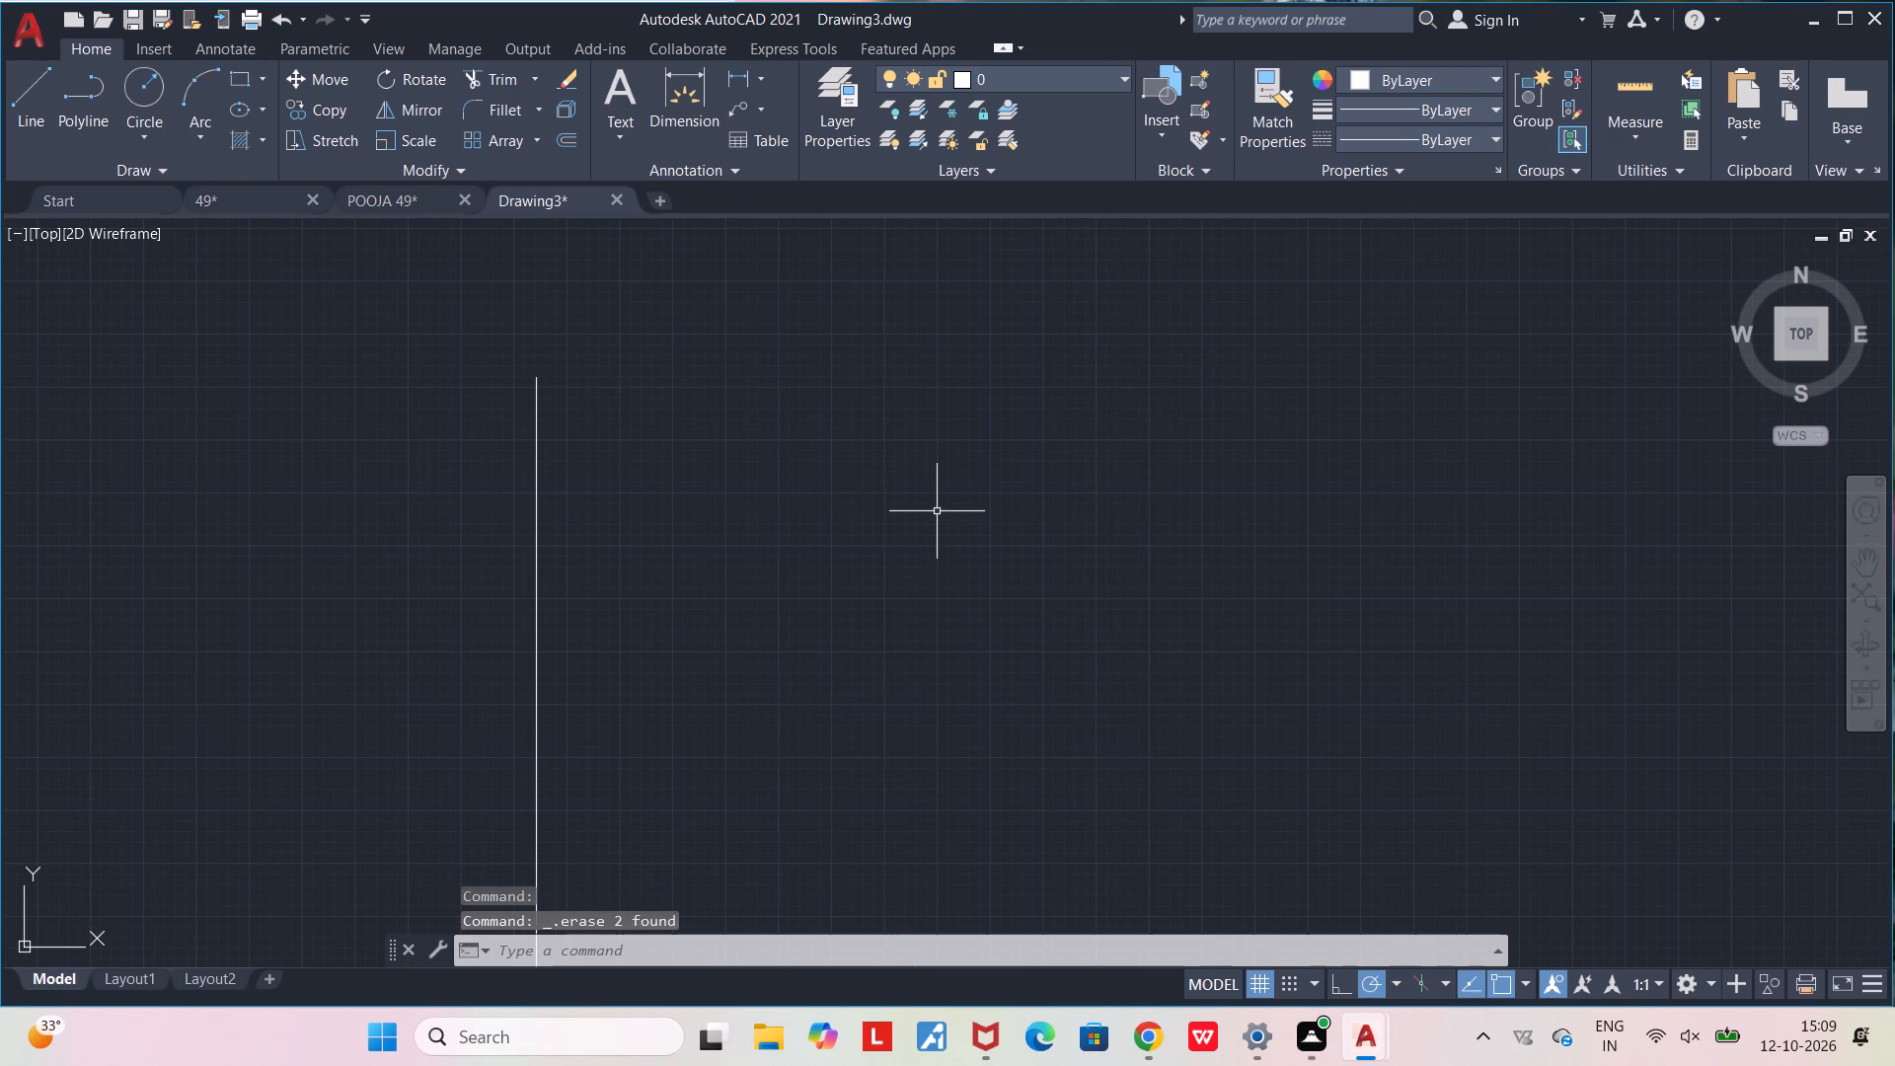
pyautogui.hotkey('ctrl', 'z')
# Offset the outline's left edge 9" inward.
pyautogui.scroll(-1, 937, 511)
pyautogui.moveTo(870, 579); pyautogui.dragTo(838, 506, button='middle')
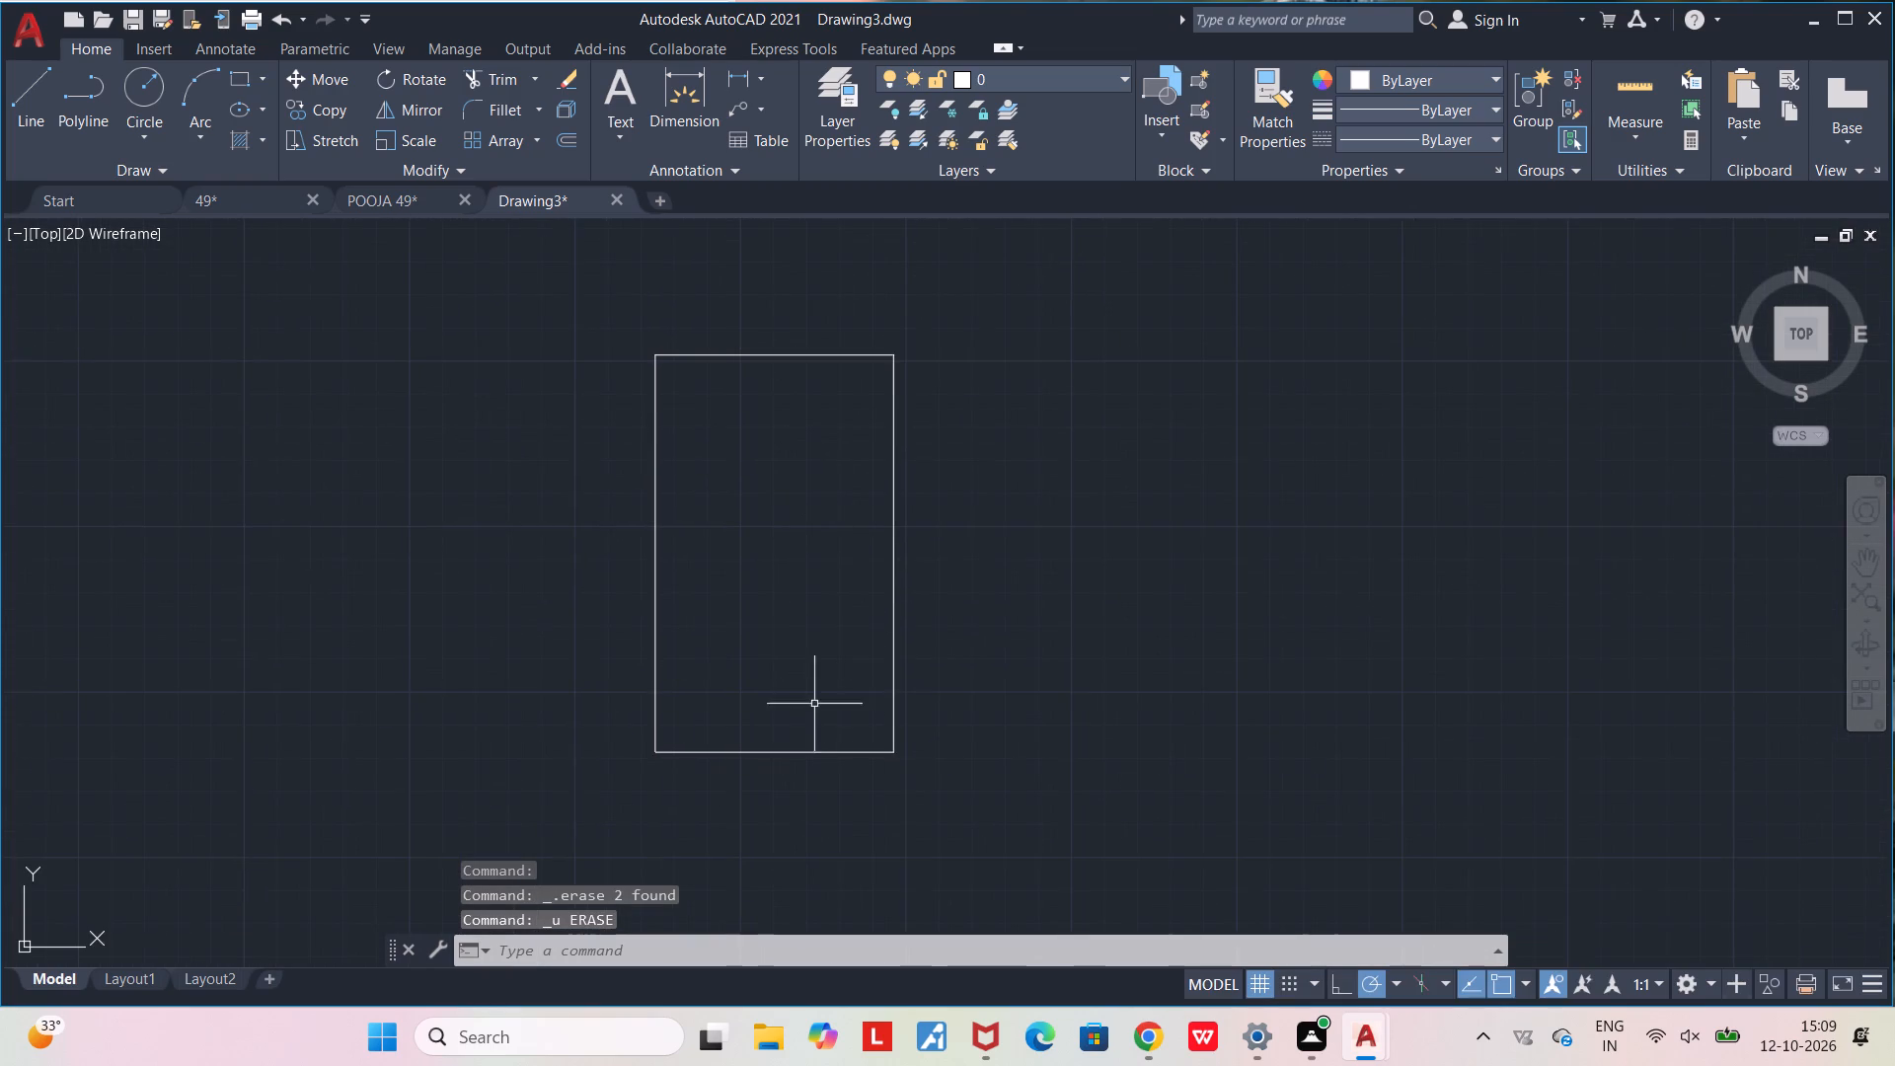
pyautogui.scroll(2, 743, 553)
pyautogui.moveTo(740, 602); pyautogui.dragTo(736, 855, button='middle')
pyautogui.scroll(-1, 736, 855)
pyautogui.scroll(1, 660, 638)
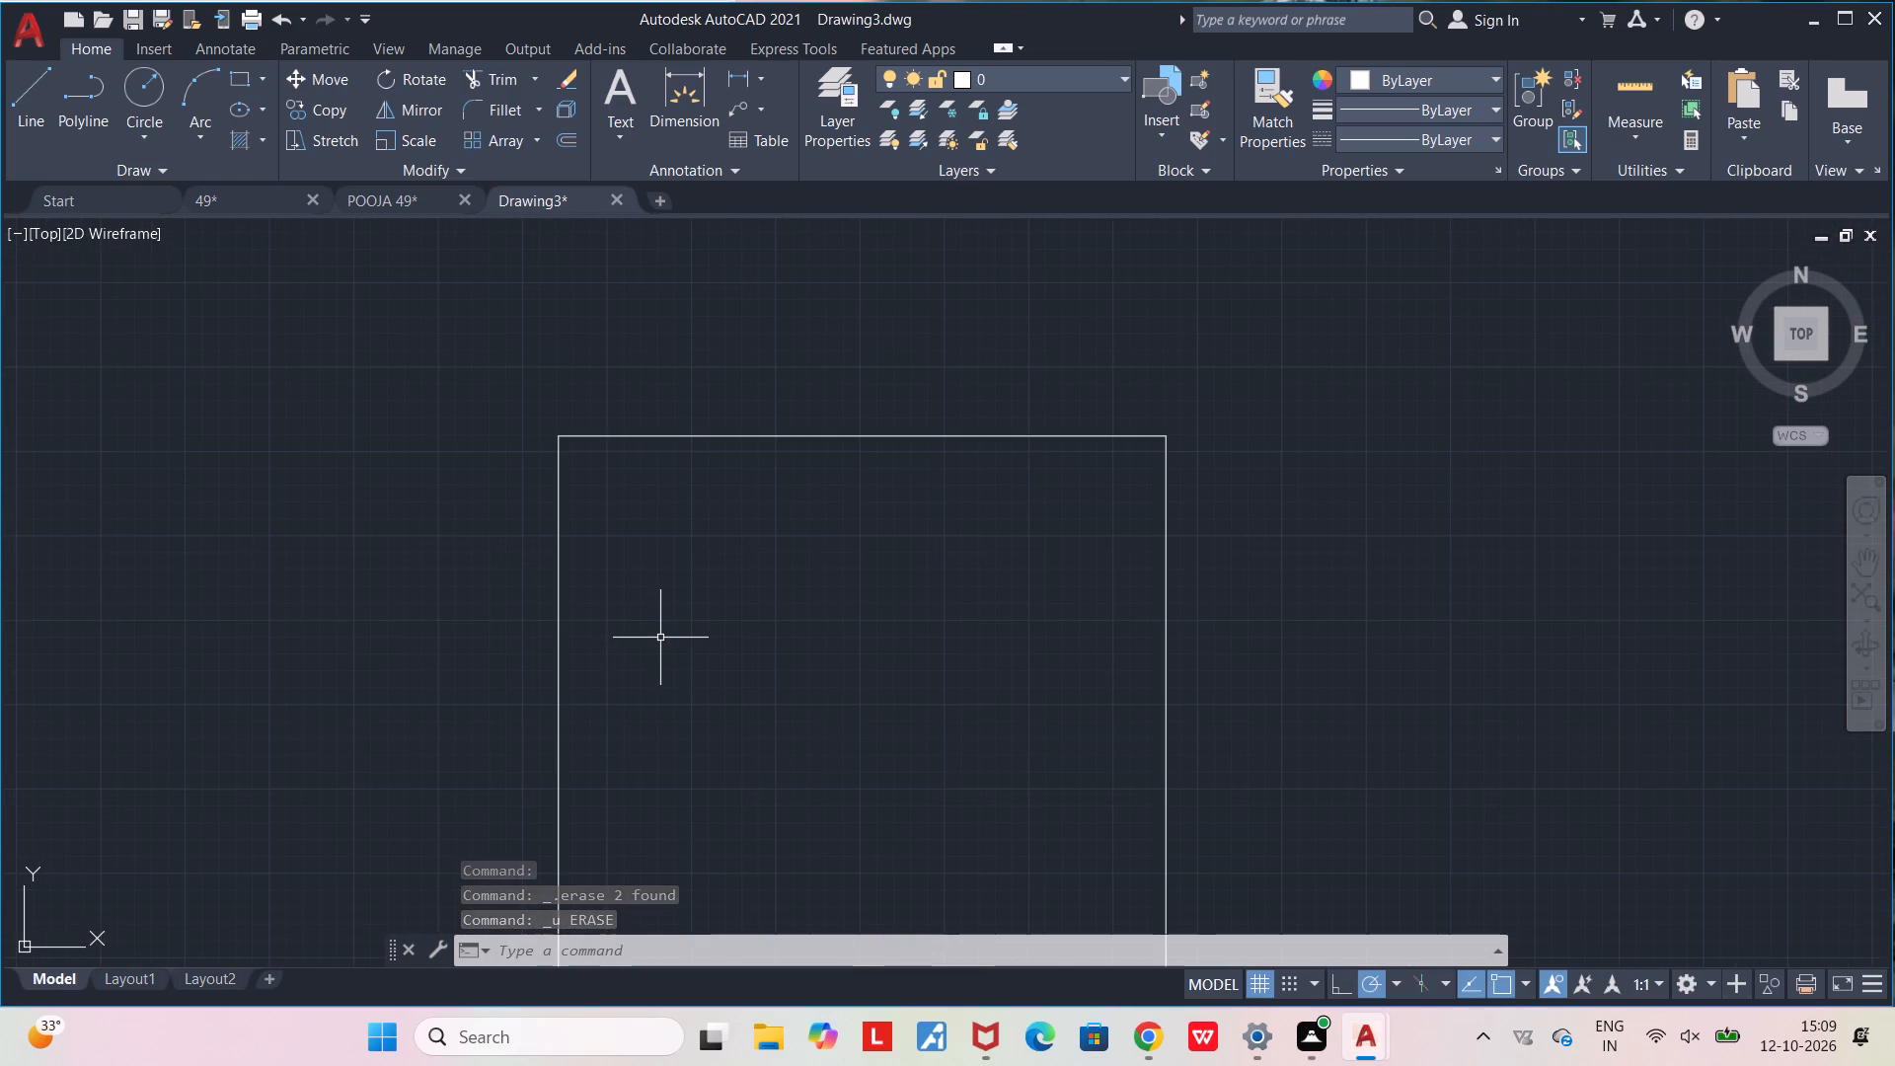
pyautogui.press('o')
pyautogui.press('f')
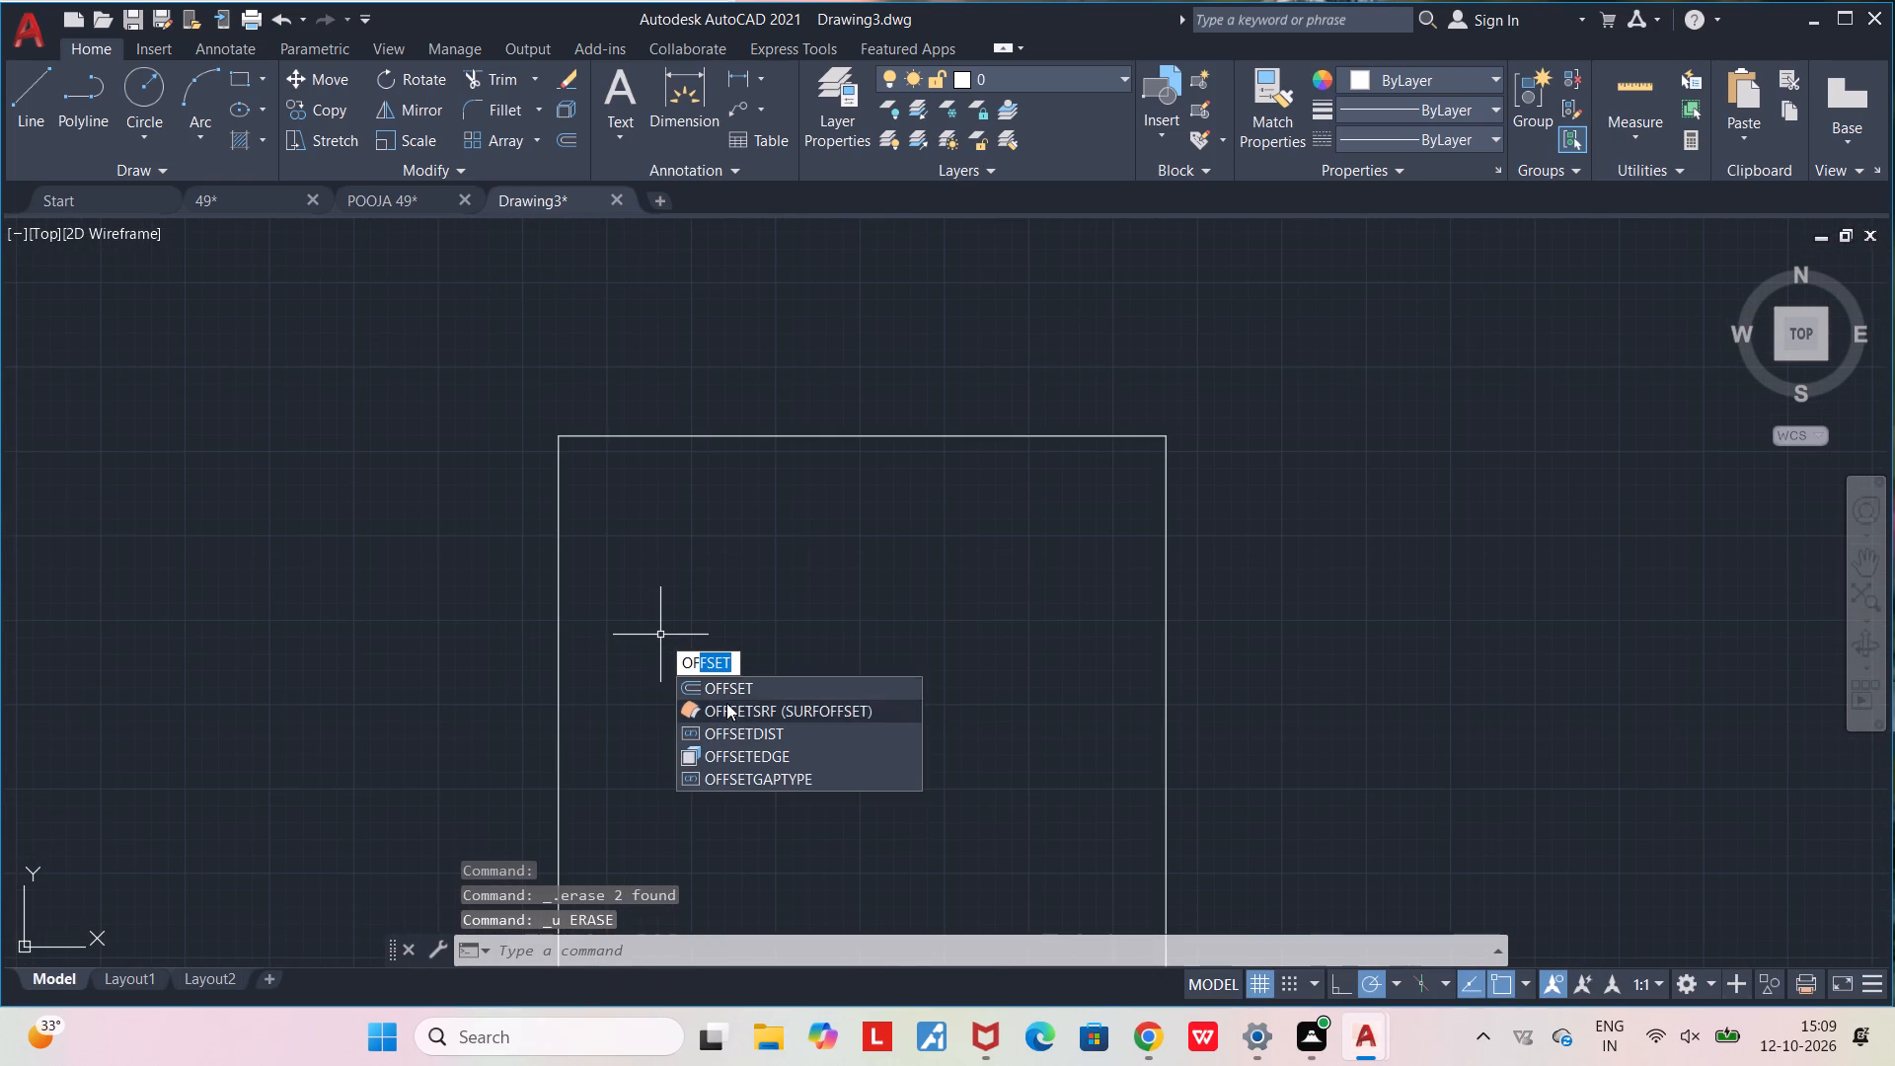
pyautogui.click(753, 689)
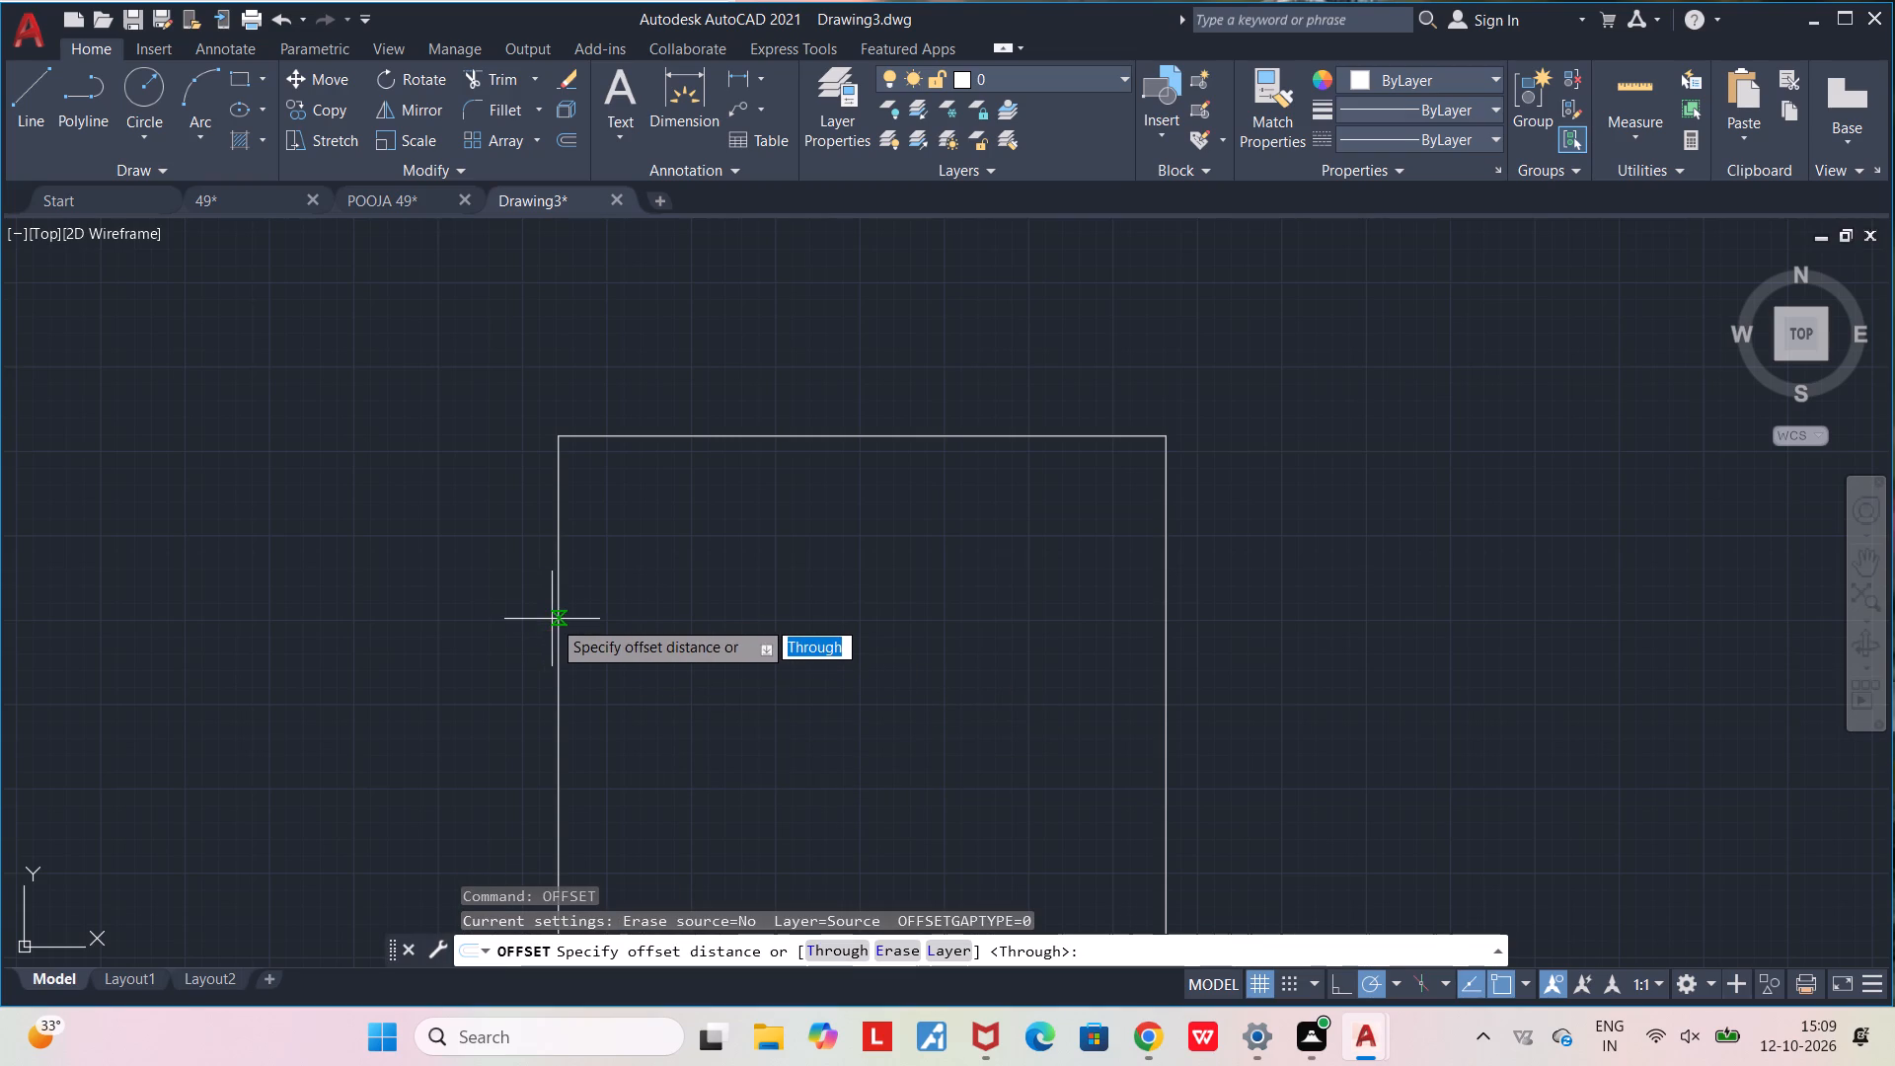
pyautogui.click(557, 620)
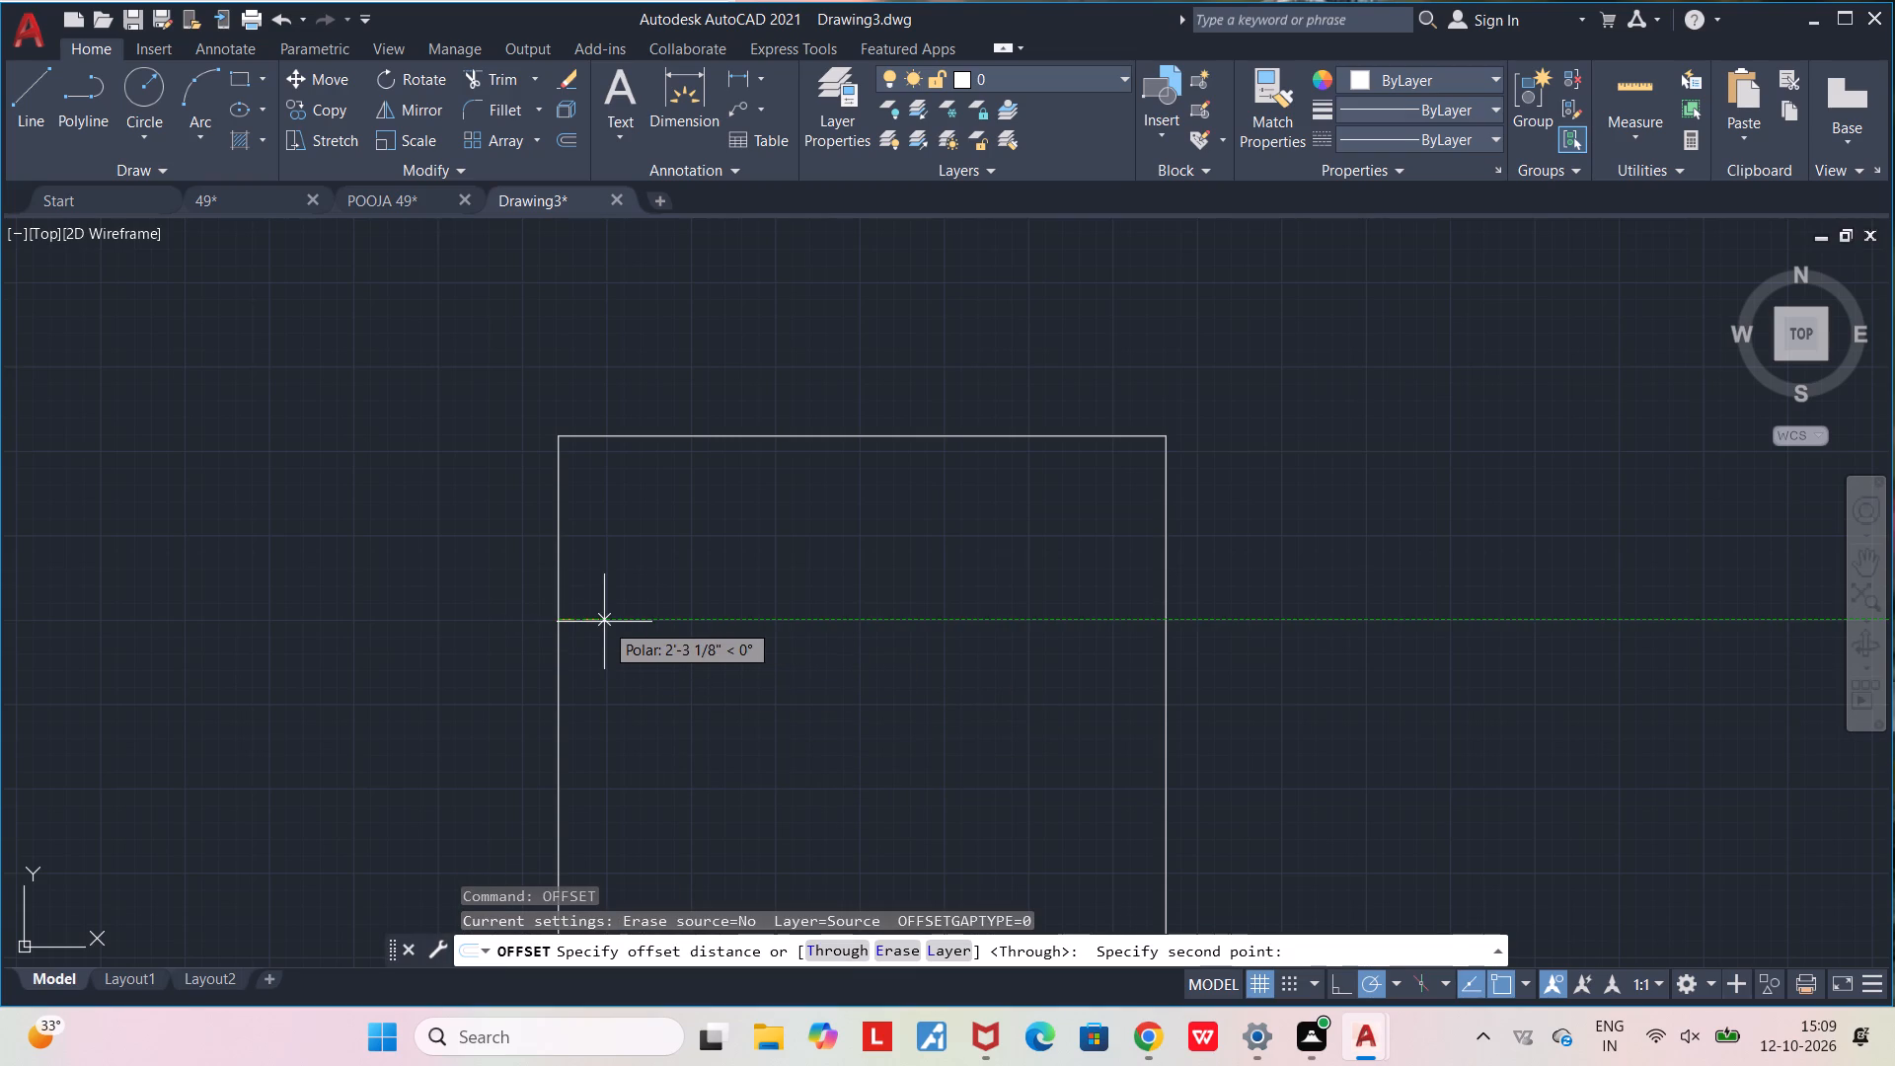
pyautogui.write('9"')
pyautogui.press('Return')
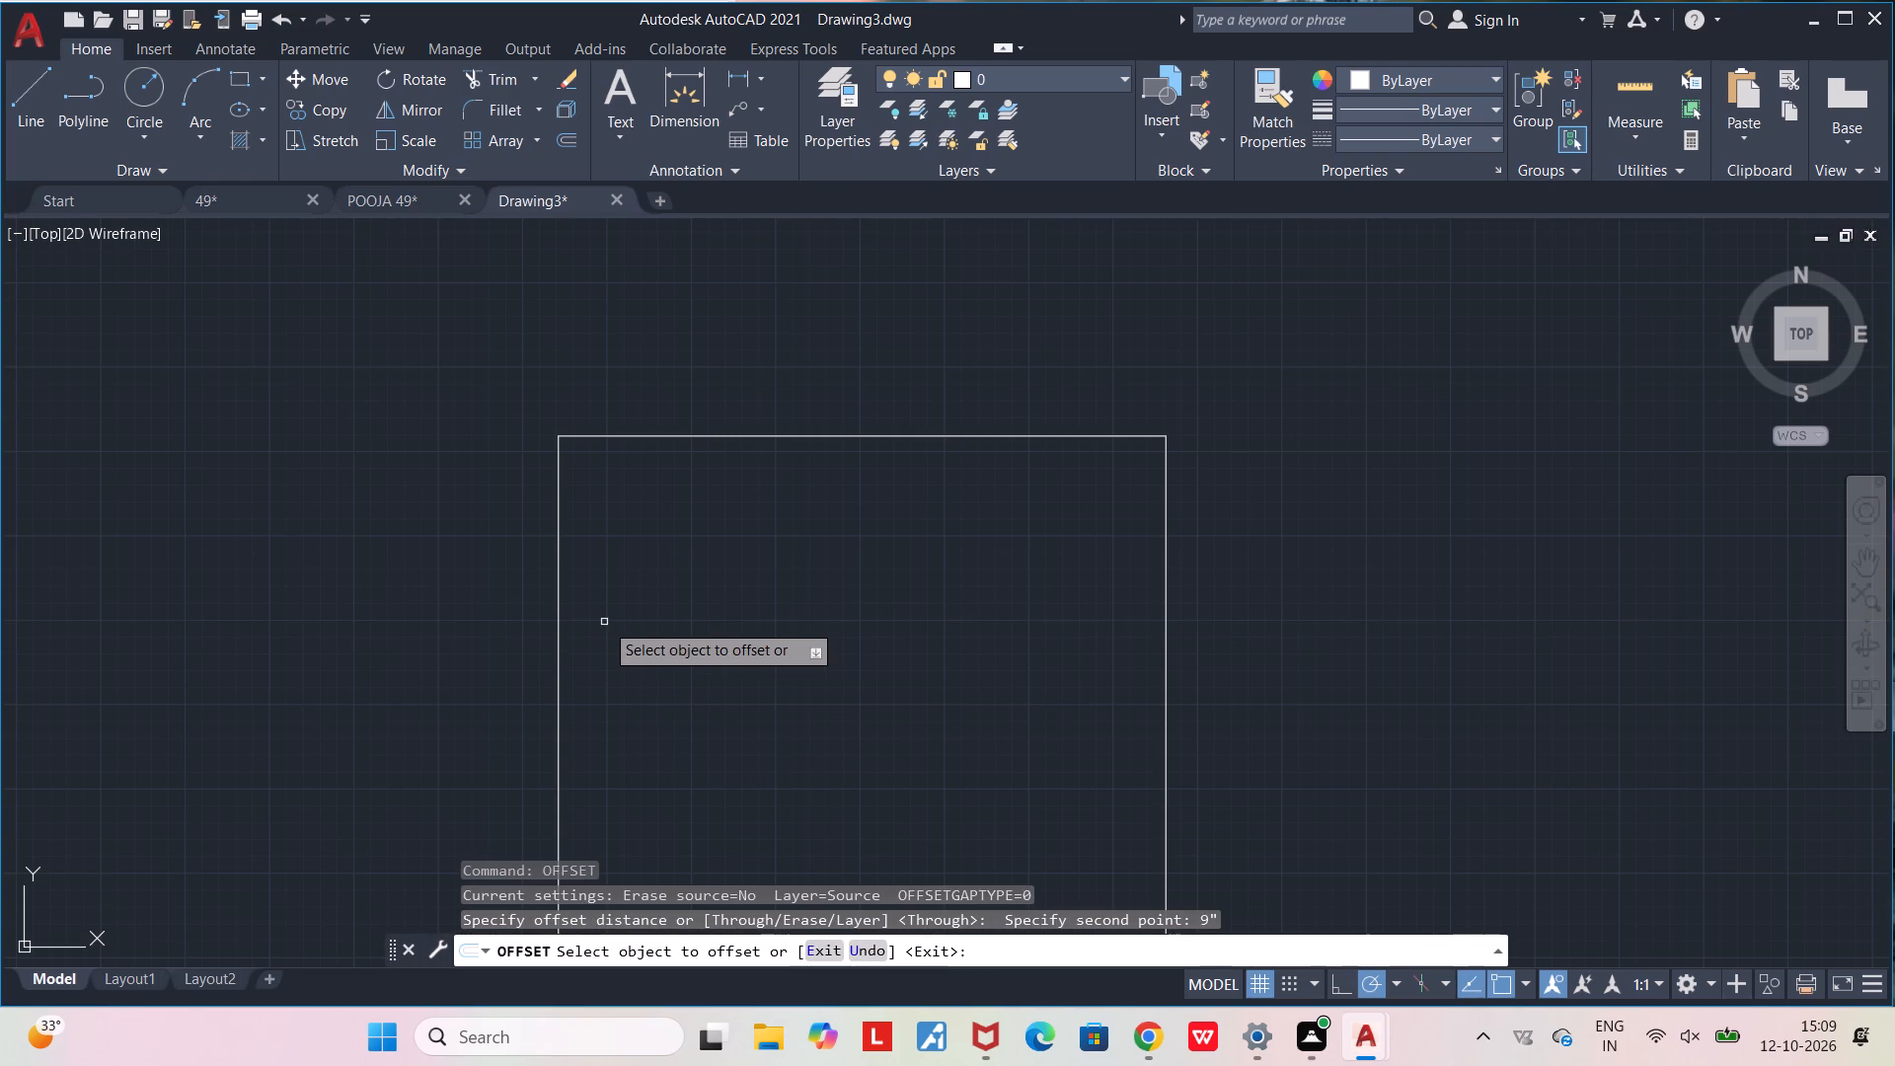
pyautogui.click(557, 593)
pyautogui.click(588, 609)
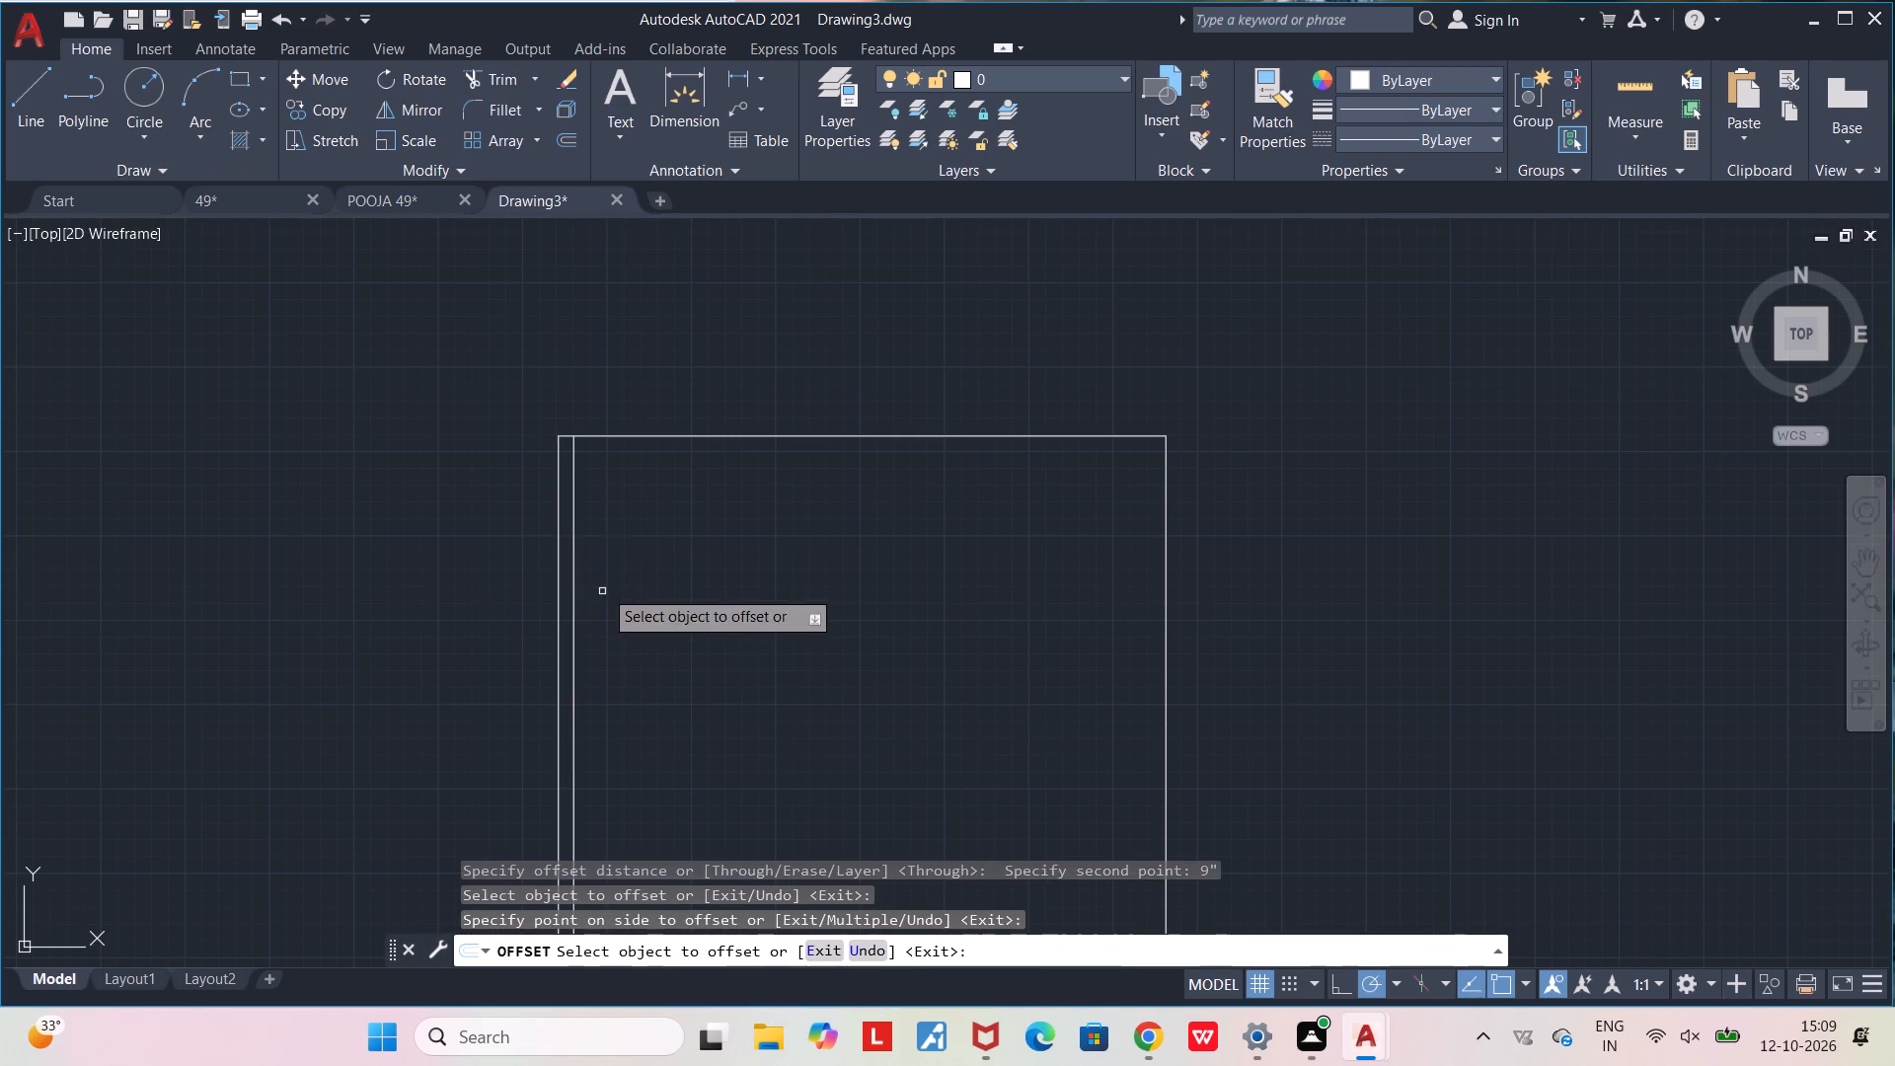
# Offset the outline's top, right and bottom edges inward by the same 9" distance.
pyautogui.click(695, 437)
pyautogui.click(691, 473)
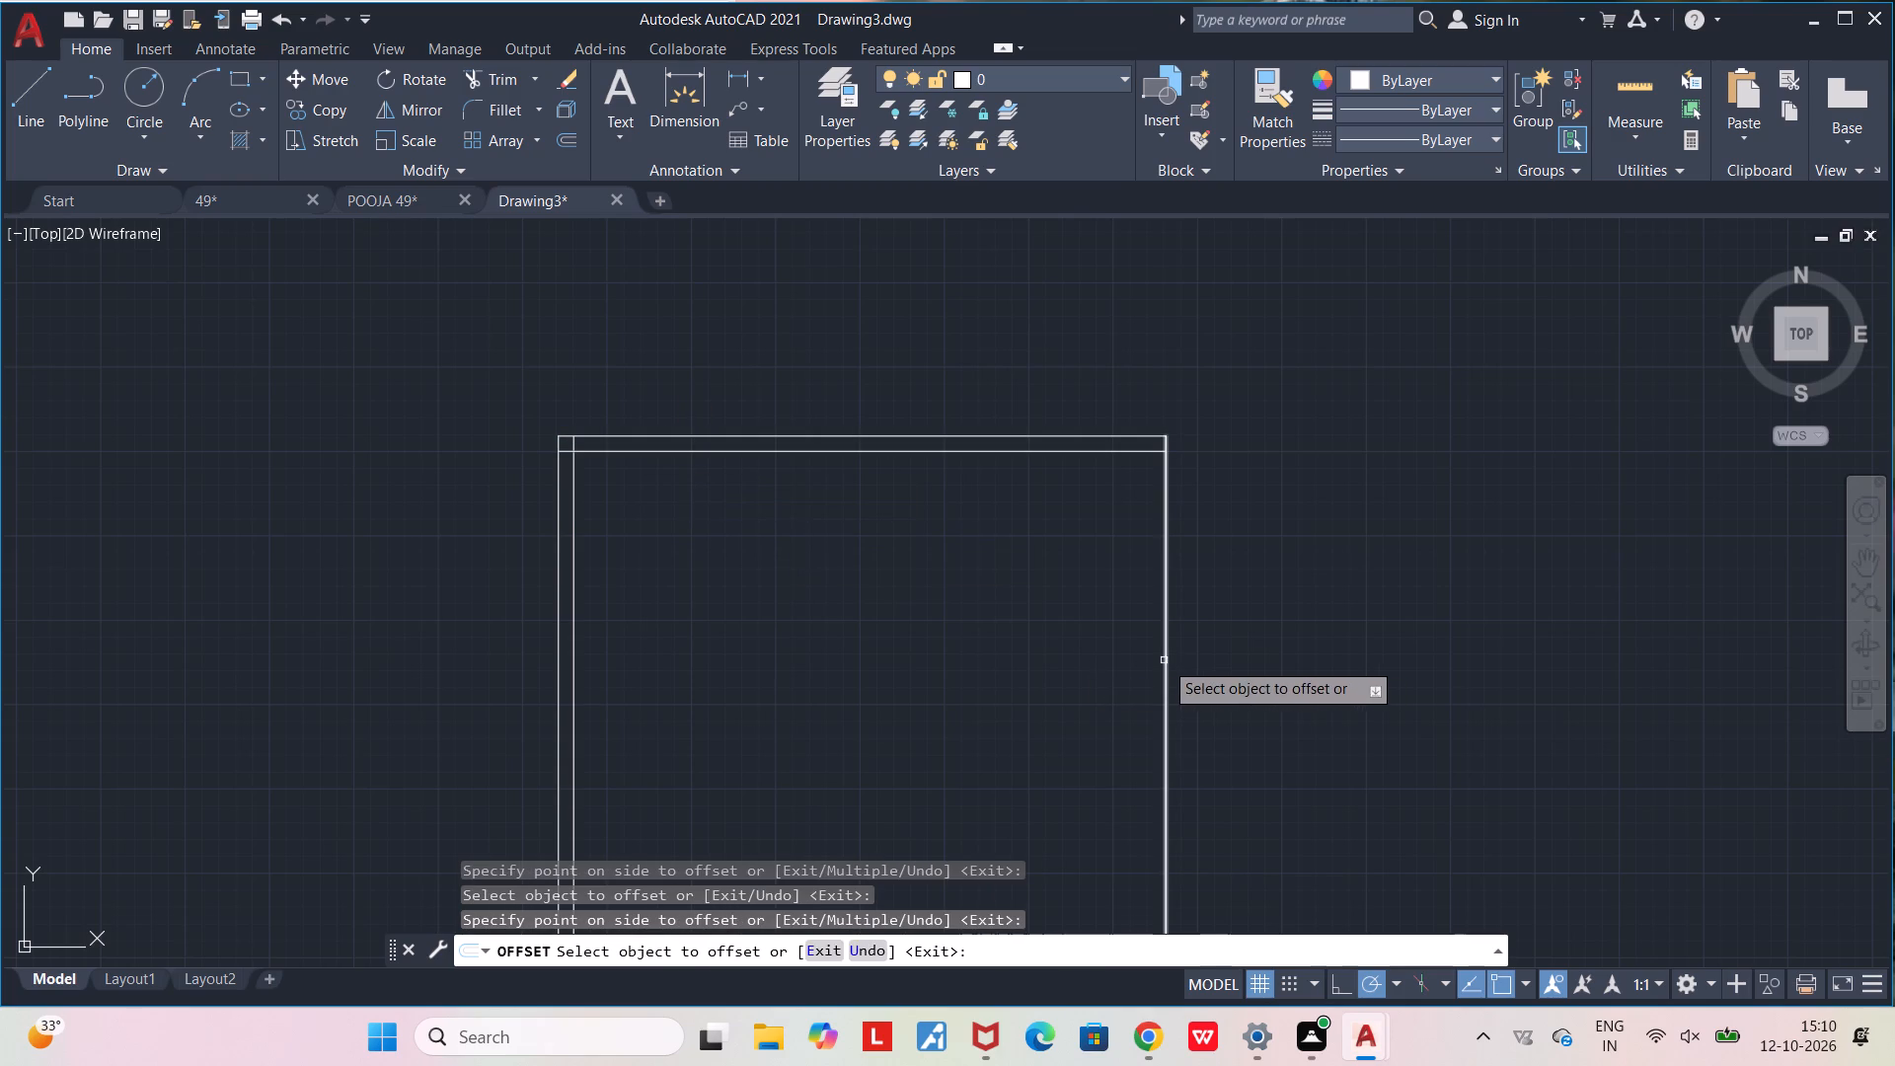
pyautogui.click(1164, 660)
pyautogui.click(1112, 671)
pyautogui.moveTo(1051, 791); pyautogui.dragTo(973, 522, button='middle')
pyautogui.scroll(-3, 973, 520)
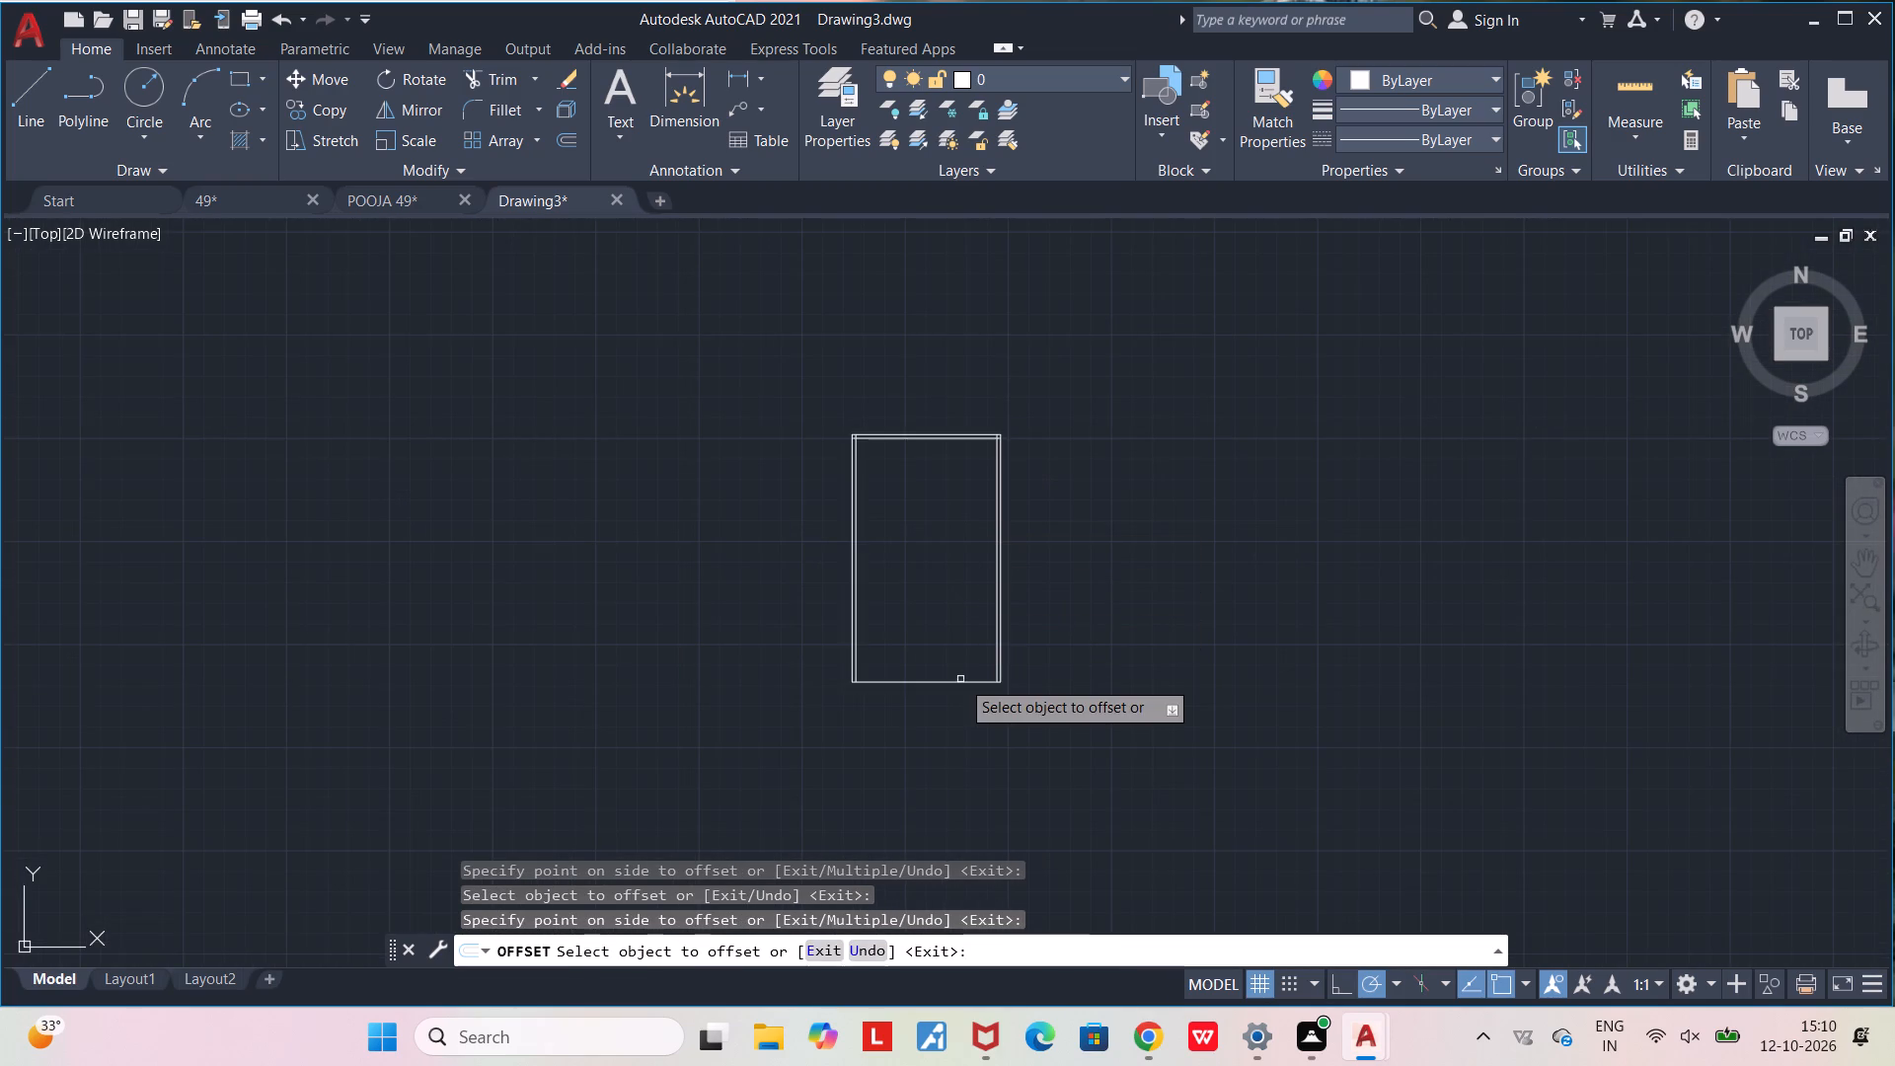
pyautogui.click(952, 678)
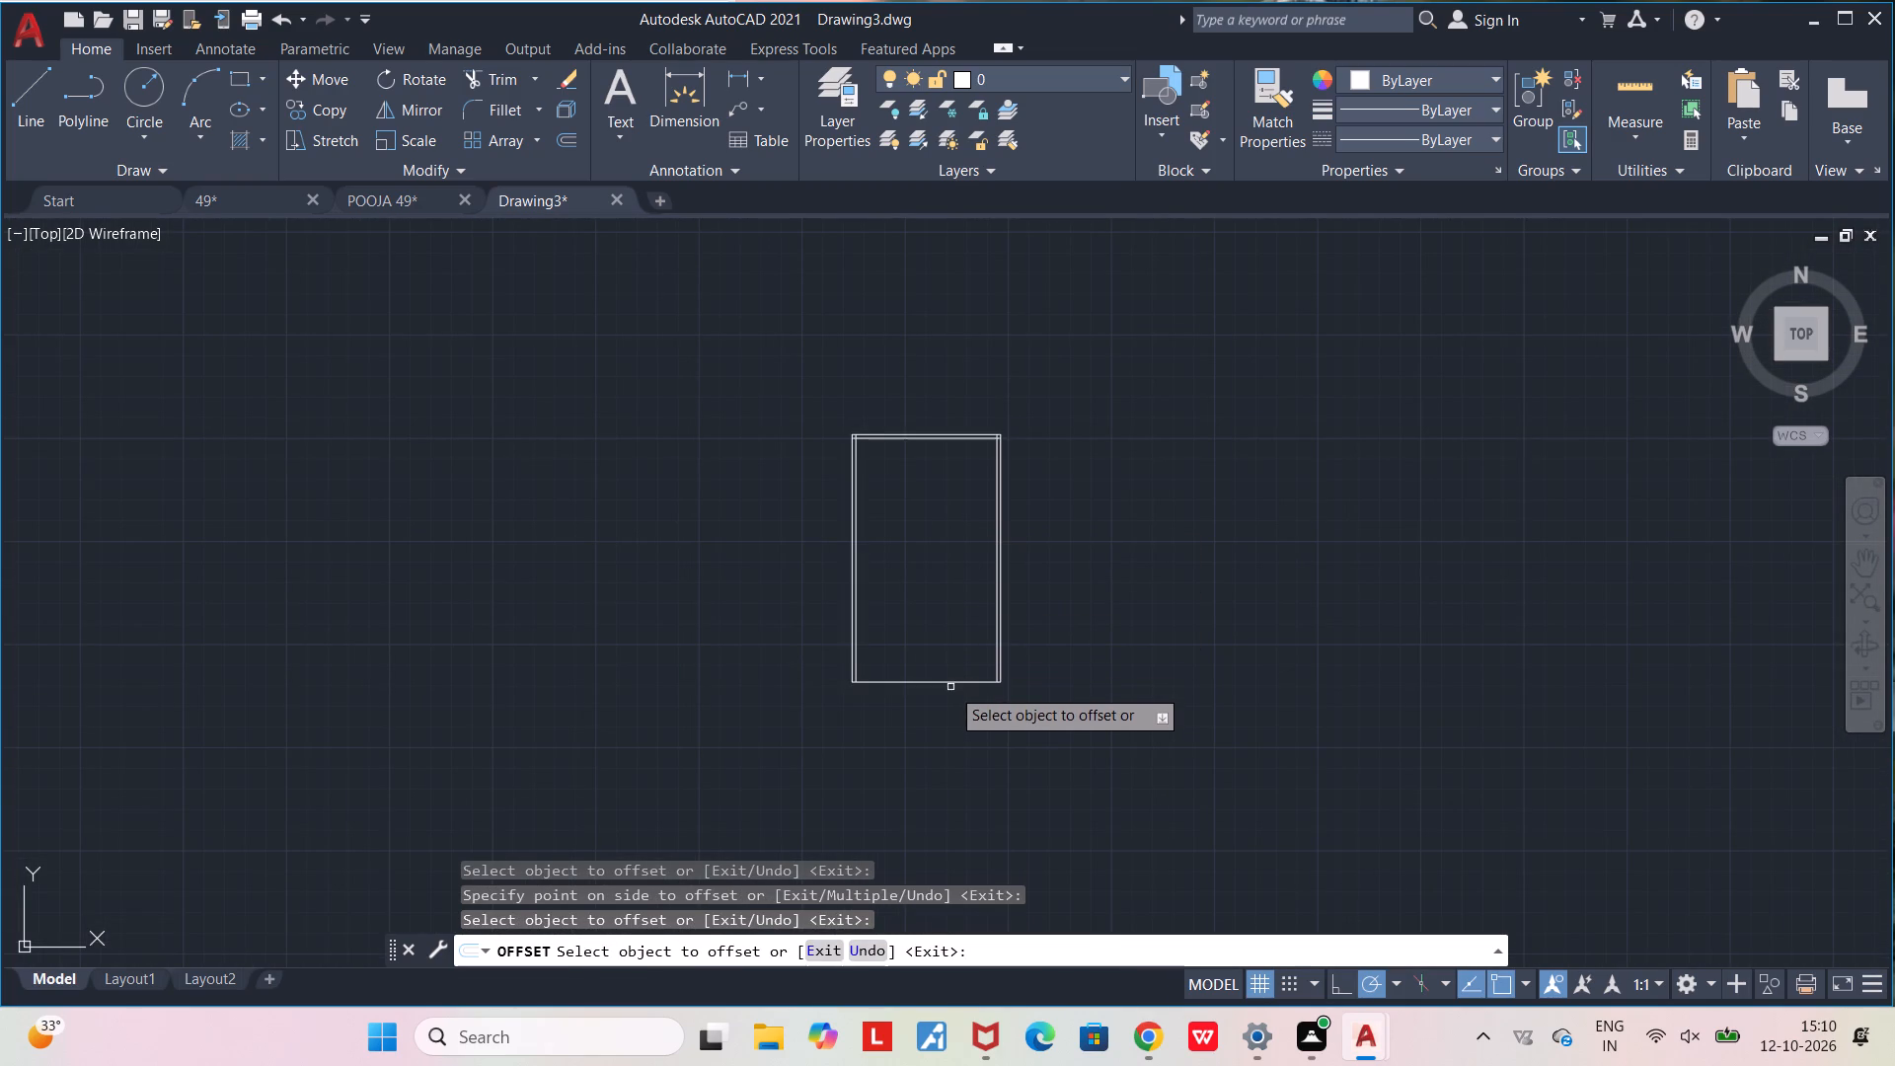
pyautogui.click(947, 682)
pyautogui.click(947, 665)
pyautogui.moveTo(1045, 776); pyautogui.dragTo(1014, 844, button='middle')
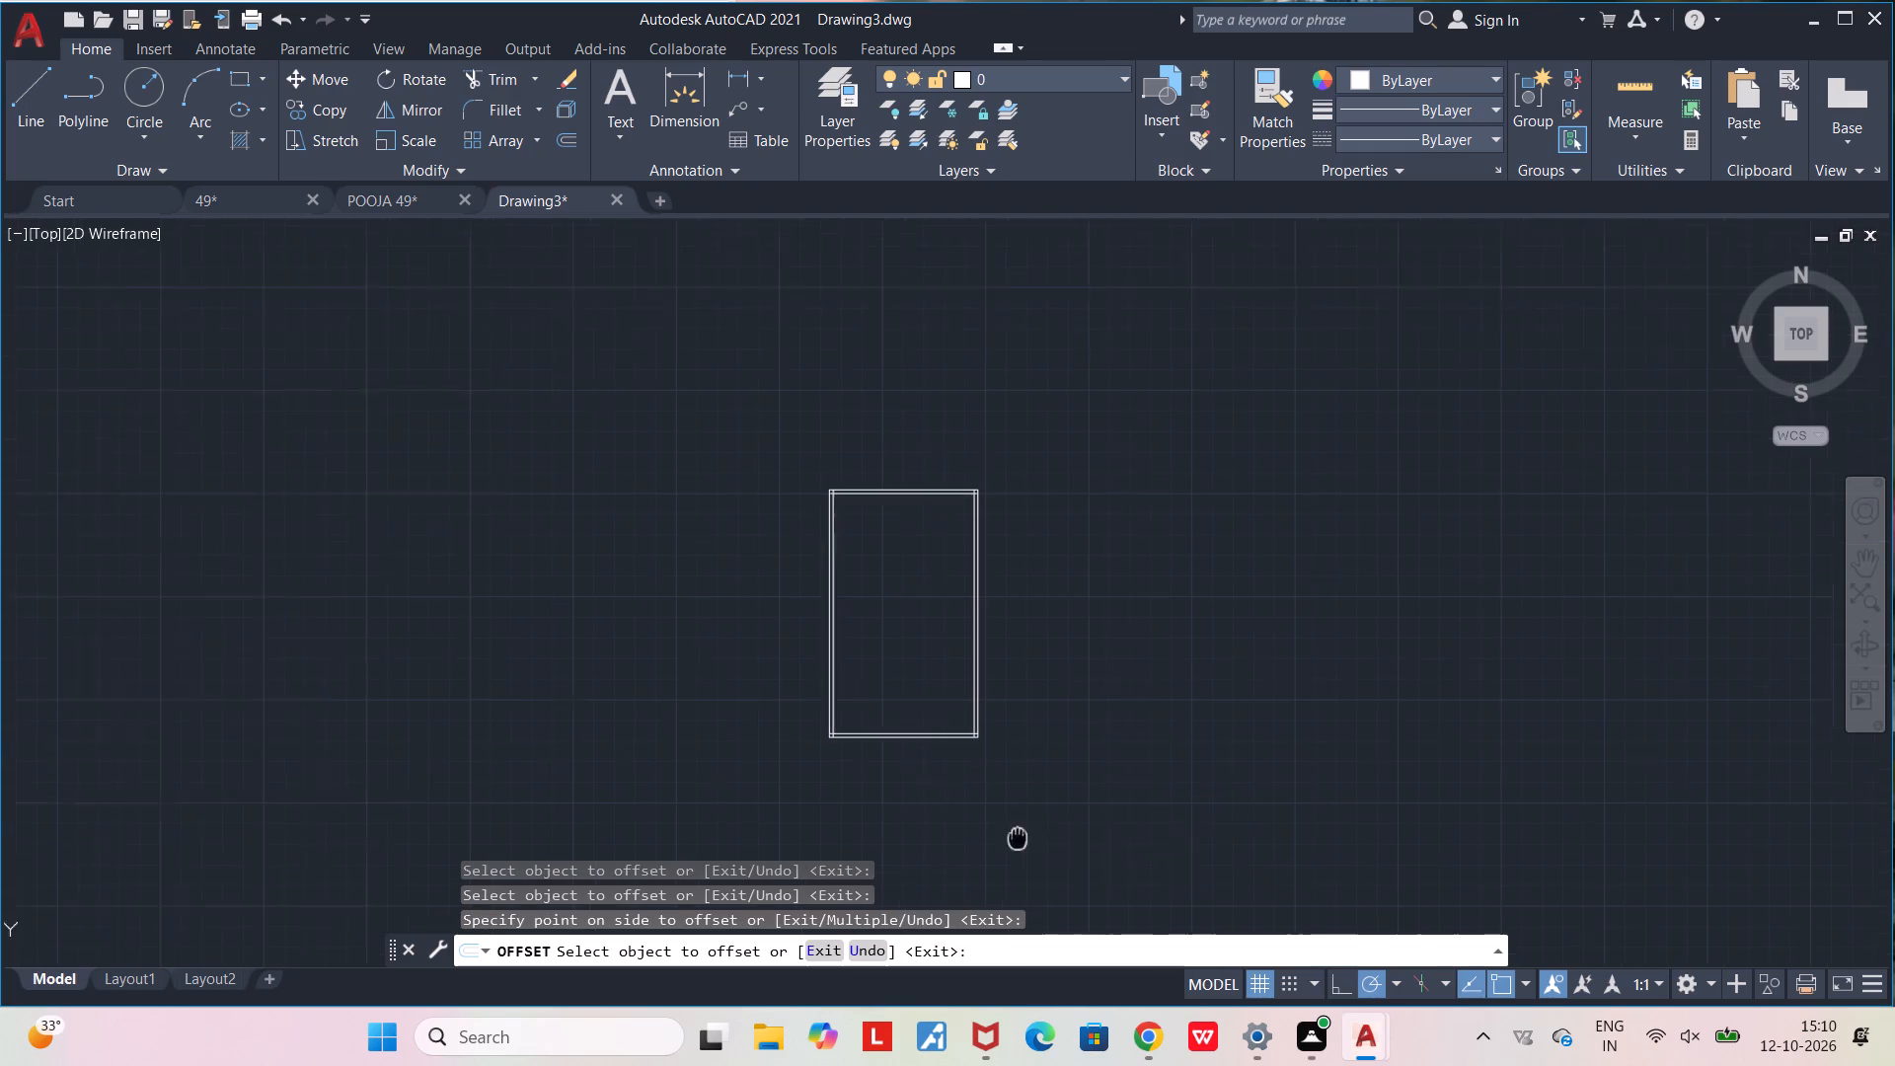
pyautogui.moveTo(1014, 844); pyautogui.dragTo(986, 870, button='middle')
pyautogui.scroll(3, 791, 809)
pyautogui.scroll(1, 818, 719)
pyautogui.moveTo(818, 721); pyautogui.dragTo(617, 905, button='middle')
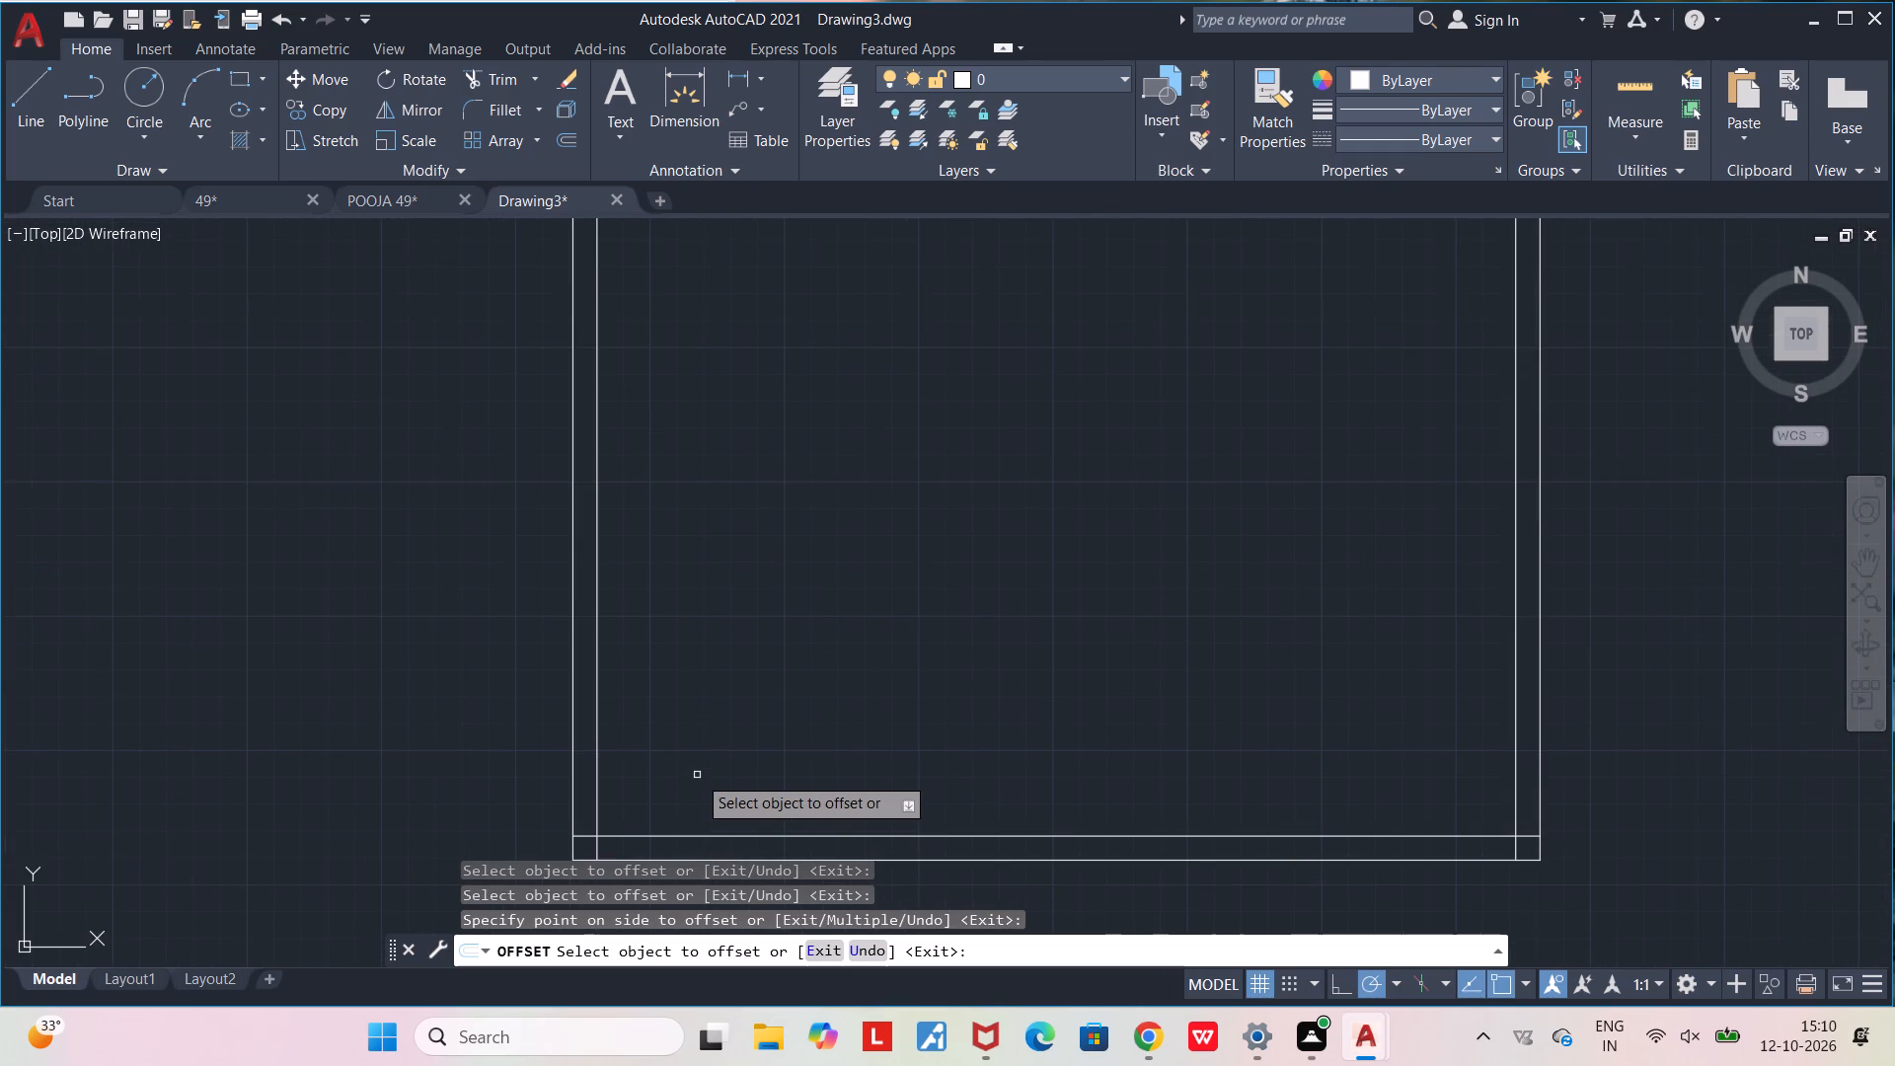
pyautogui.press('Escape')
# Draw a room from the inner upper-left wall corner: 5' right, 6' down, and back left to the outline's outer left edge.
pyautogui.moveTo(757, 675); pyautogui.dragTo(705, 986, button='middle')
pyautogui.scroll(-4, 705, 990)
pyautogui.moveTo(724, 658); pyautogui.dragTo(741, 936, button='middle')
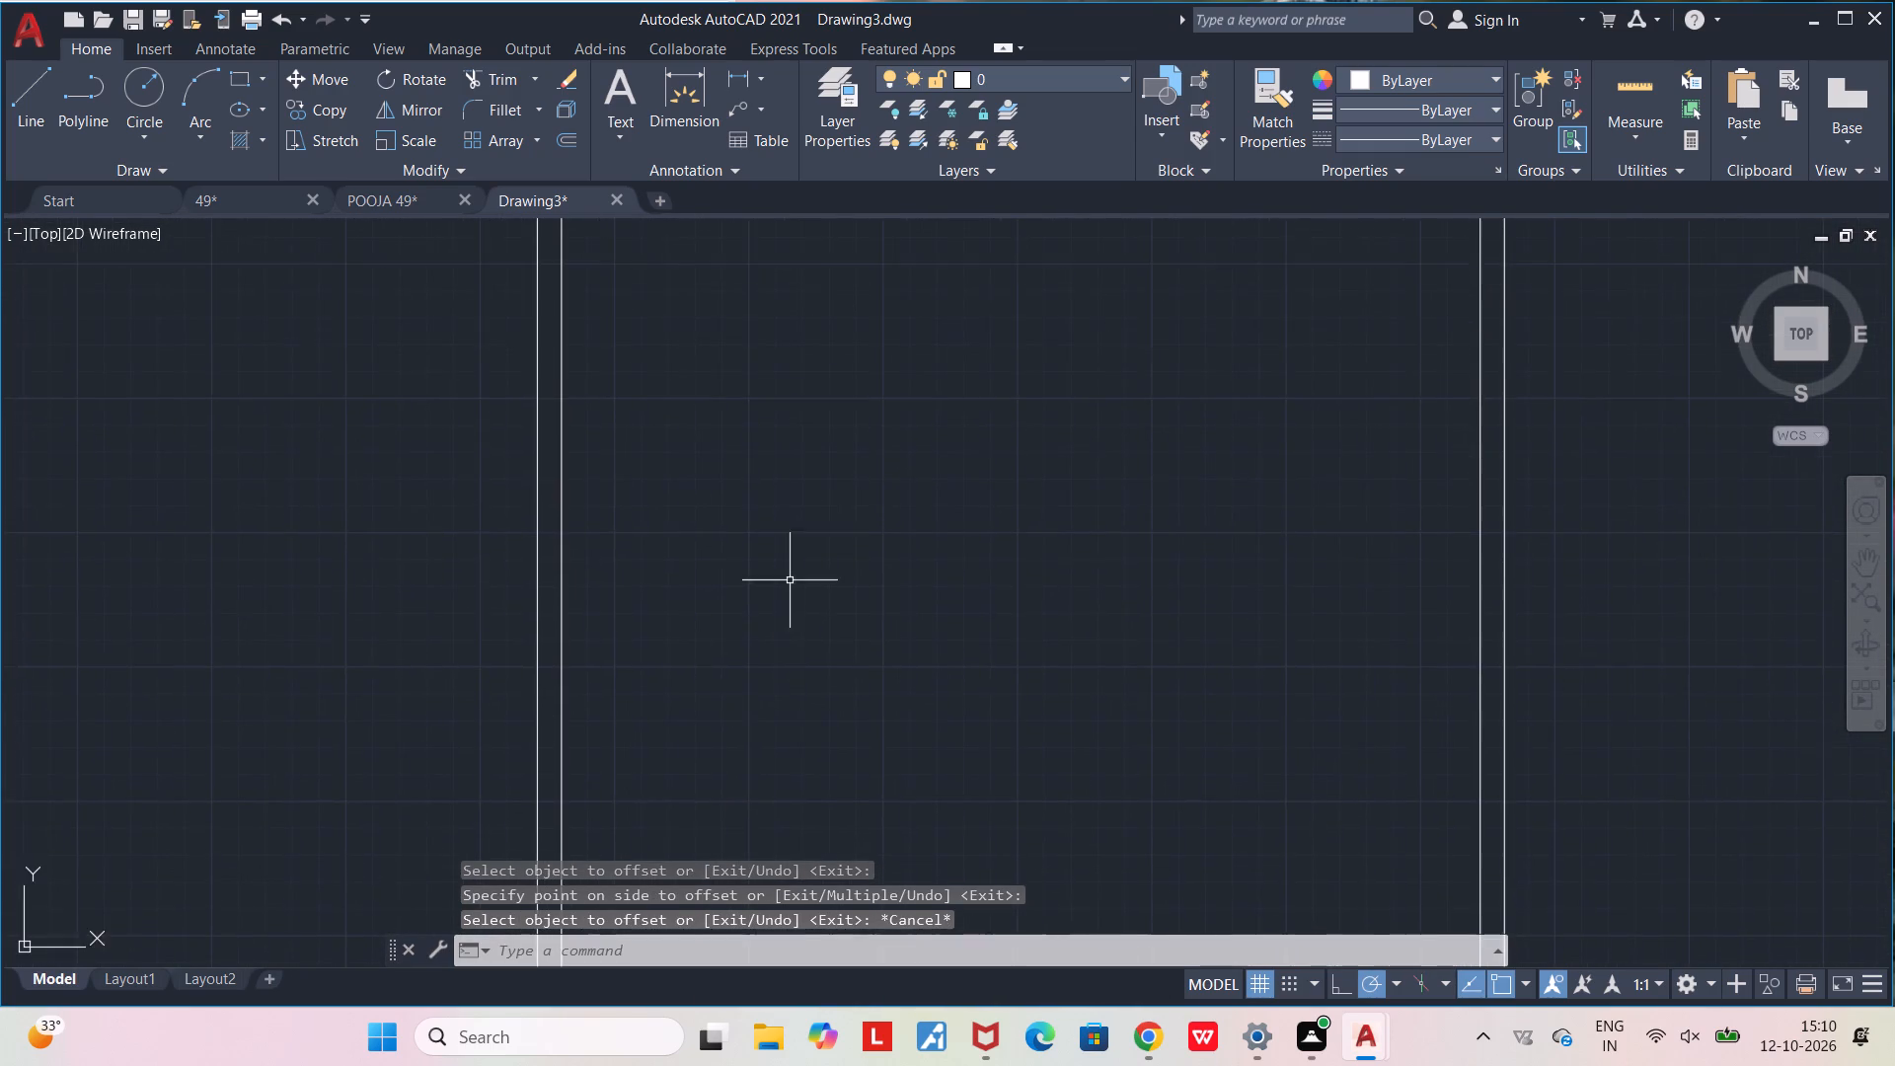
pyautogui.moveTo(790, 580); pyautogui.dragTo(773, 943, button='middle')
pyautogui.moveTo(754, 582); pyautogui.dragTo(715, 906, button='middle')
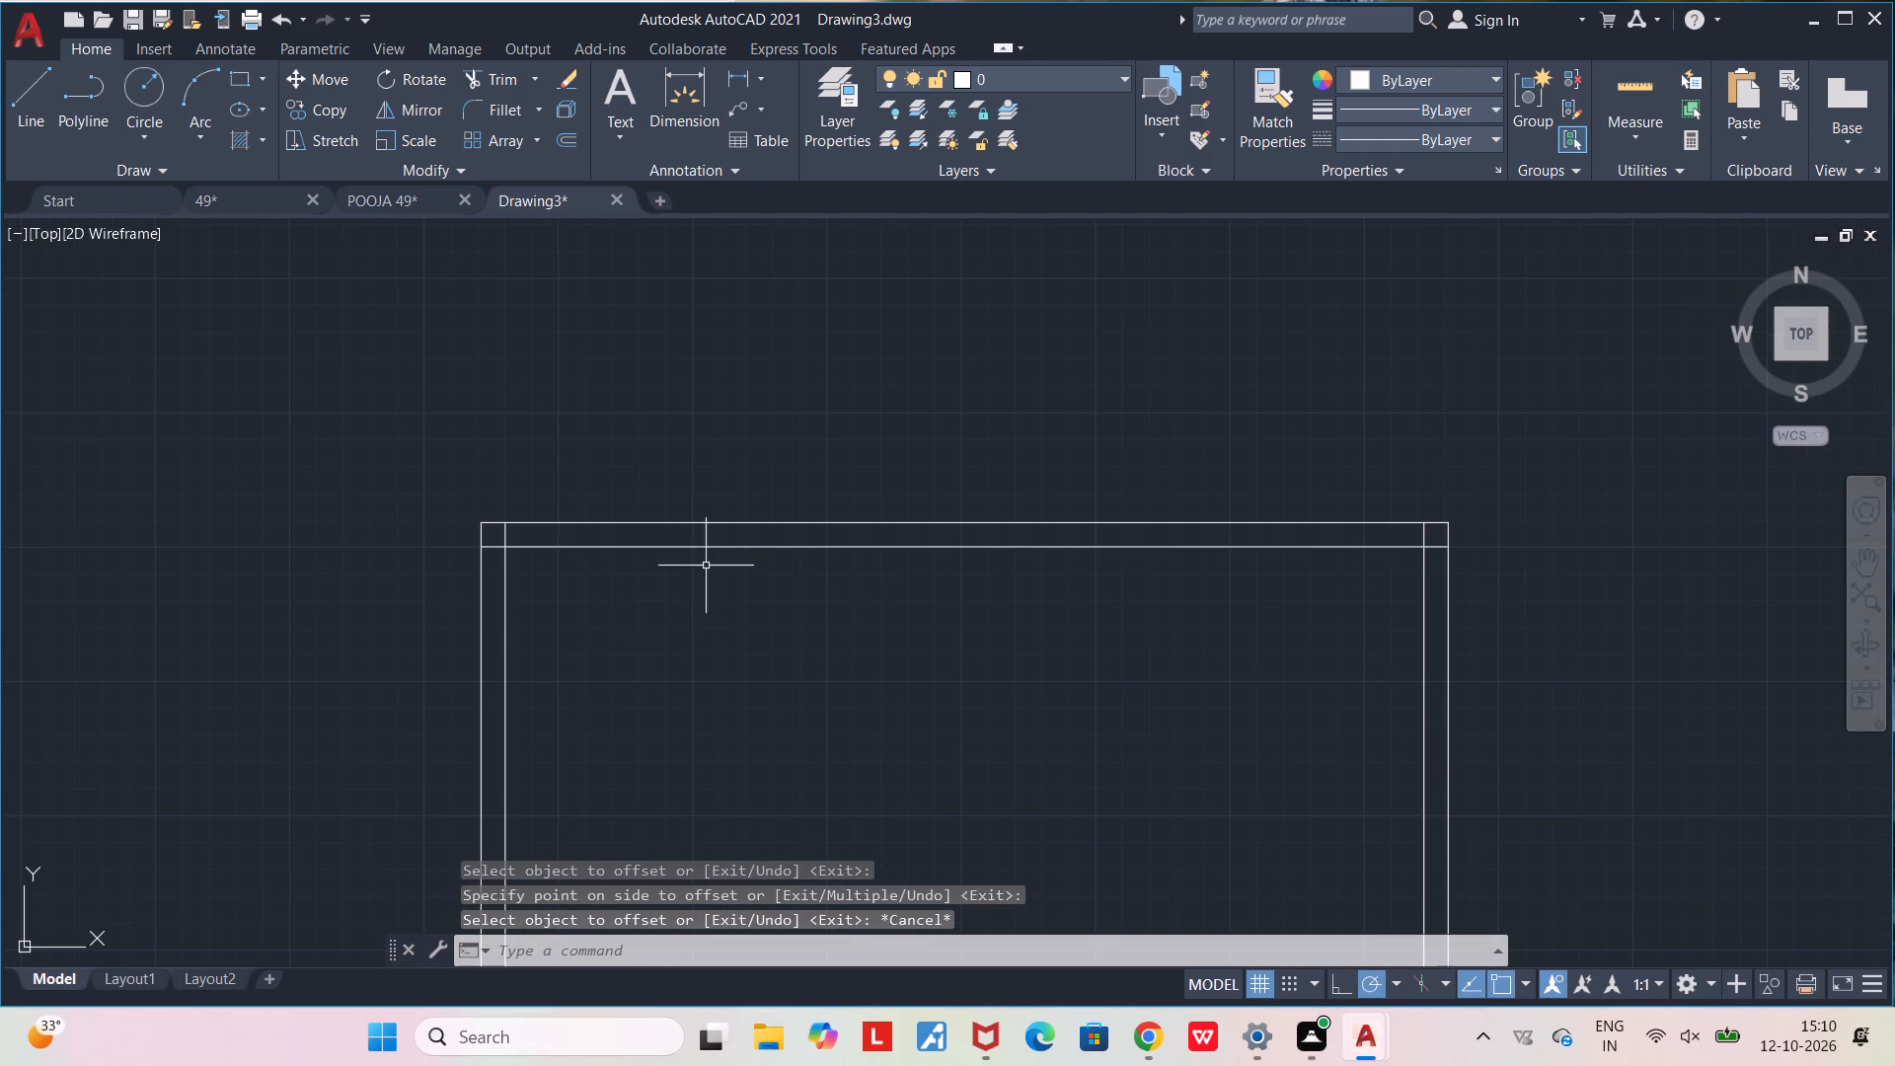
pyautogui.scroll(2, 521, 537)
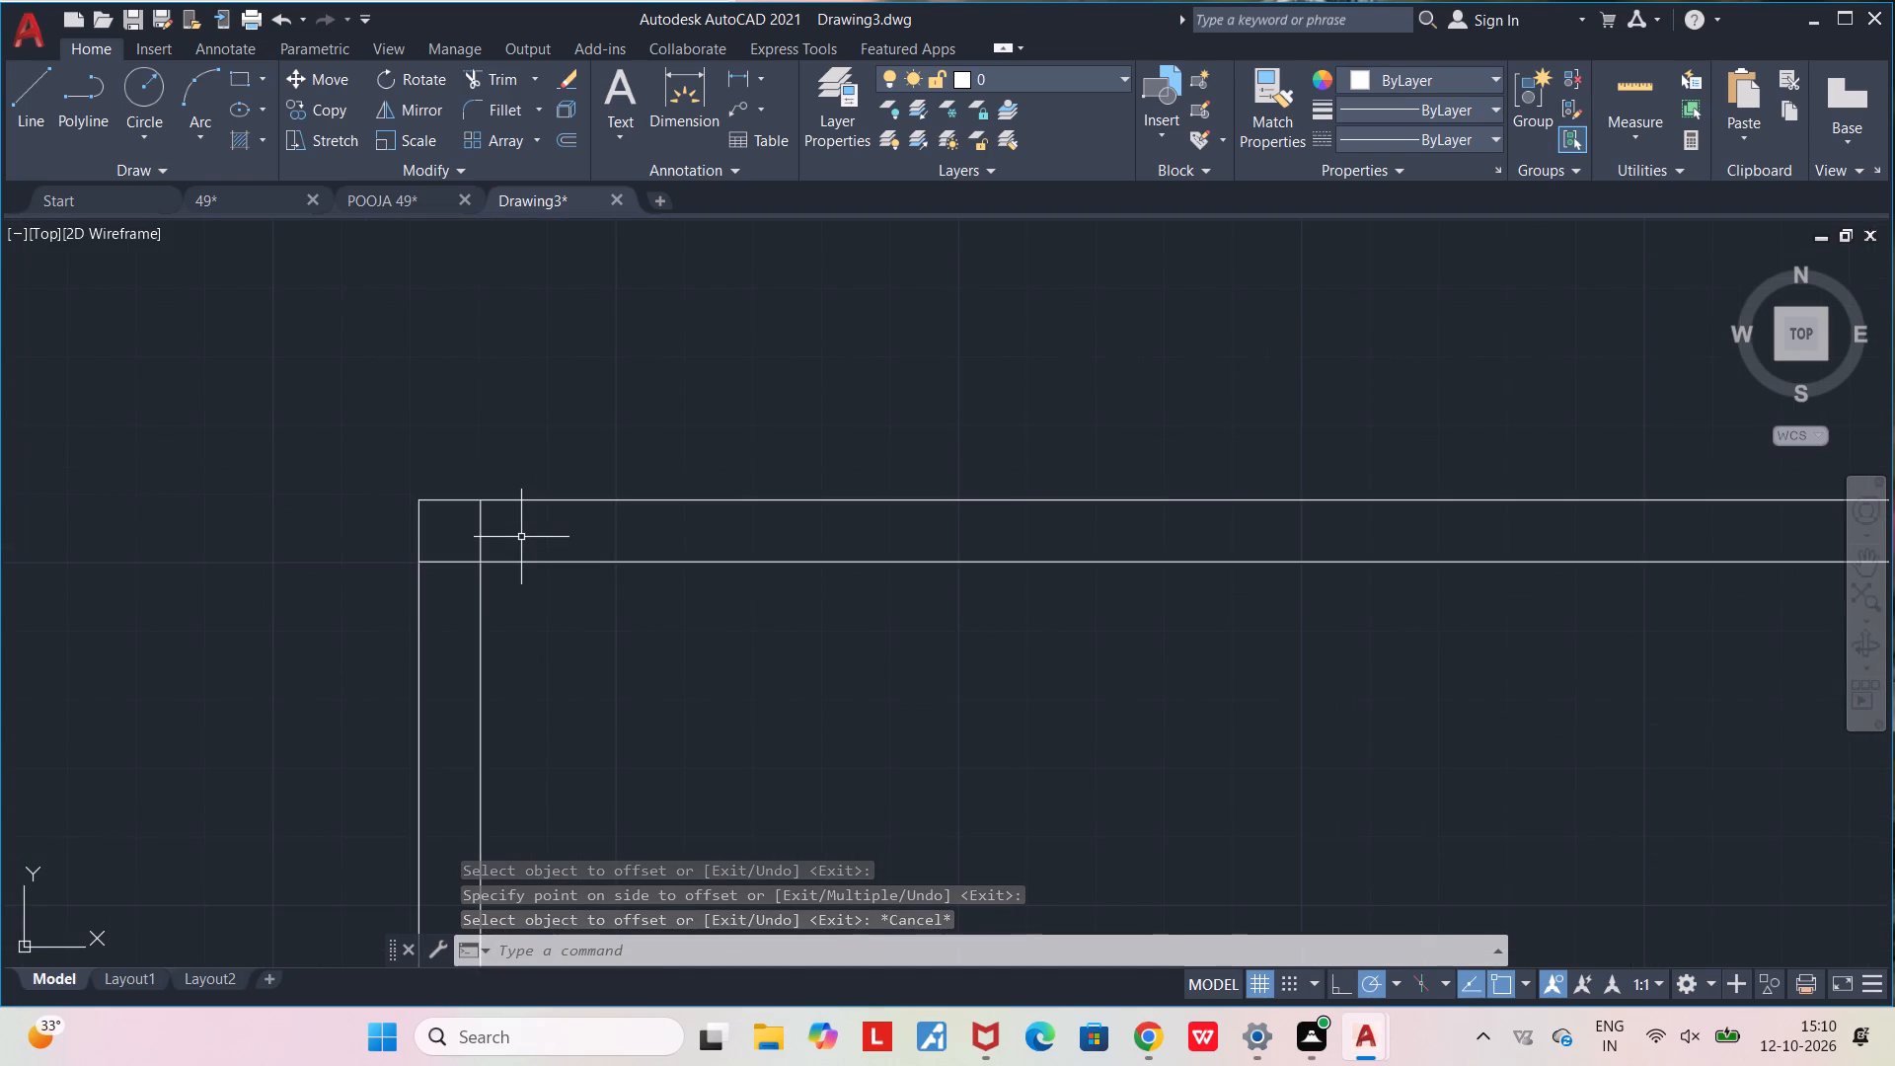
pyautogui.press('l')
pyautogui.press('Return')
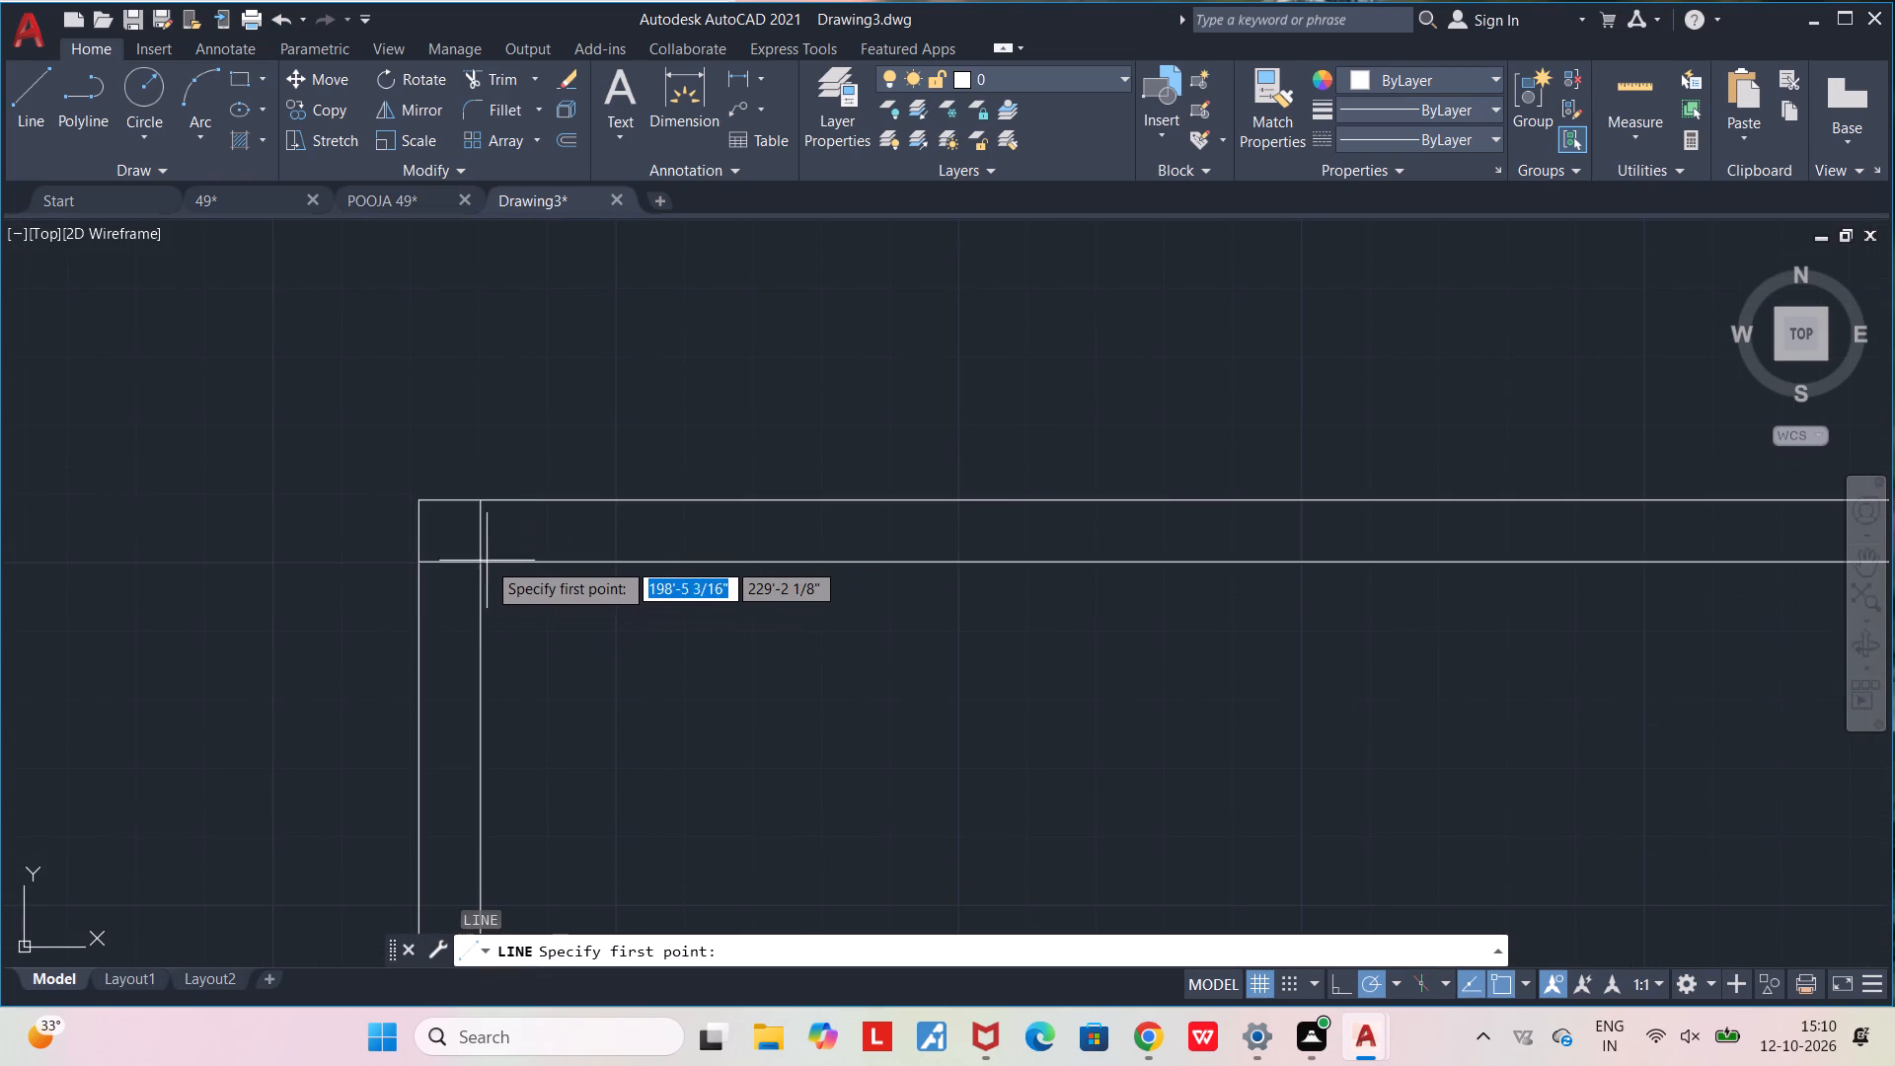
pyautogui.click(483, 559)
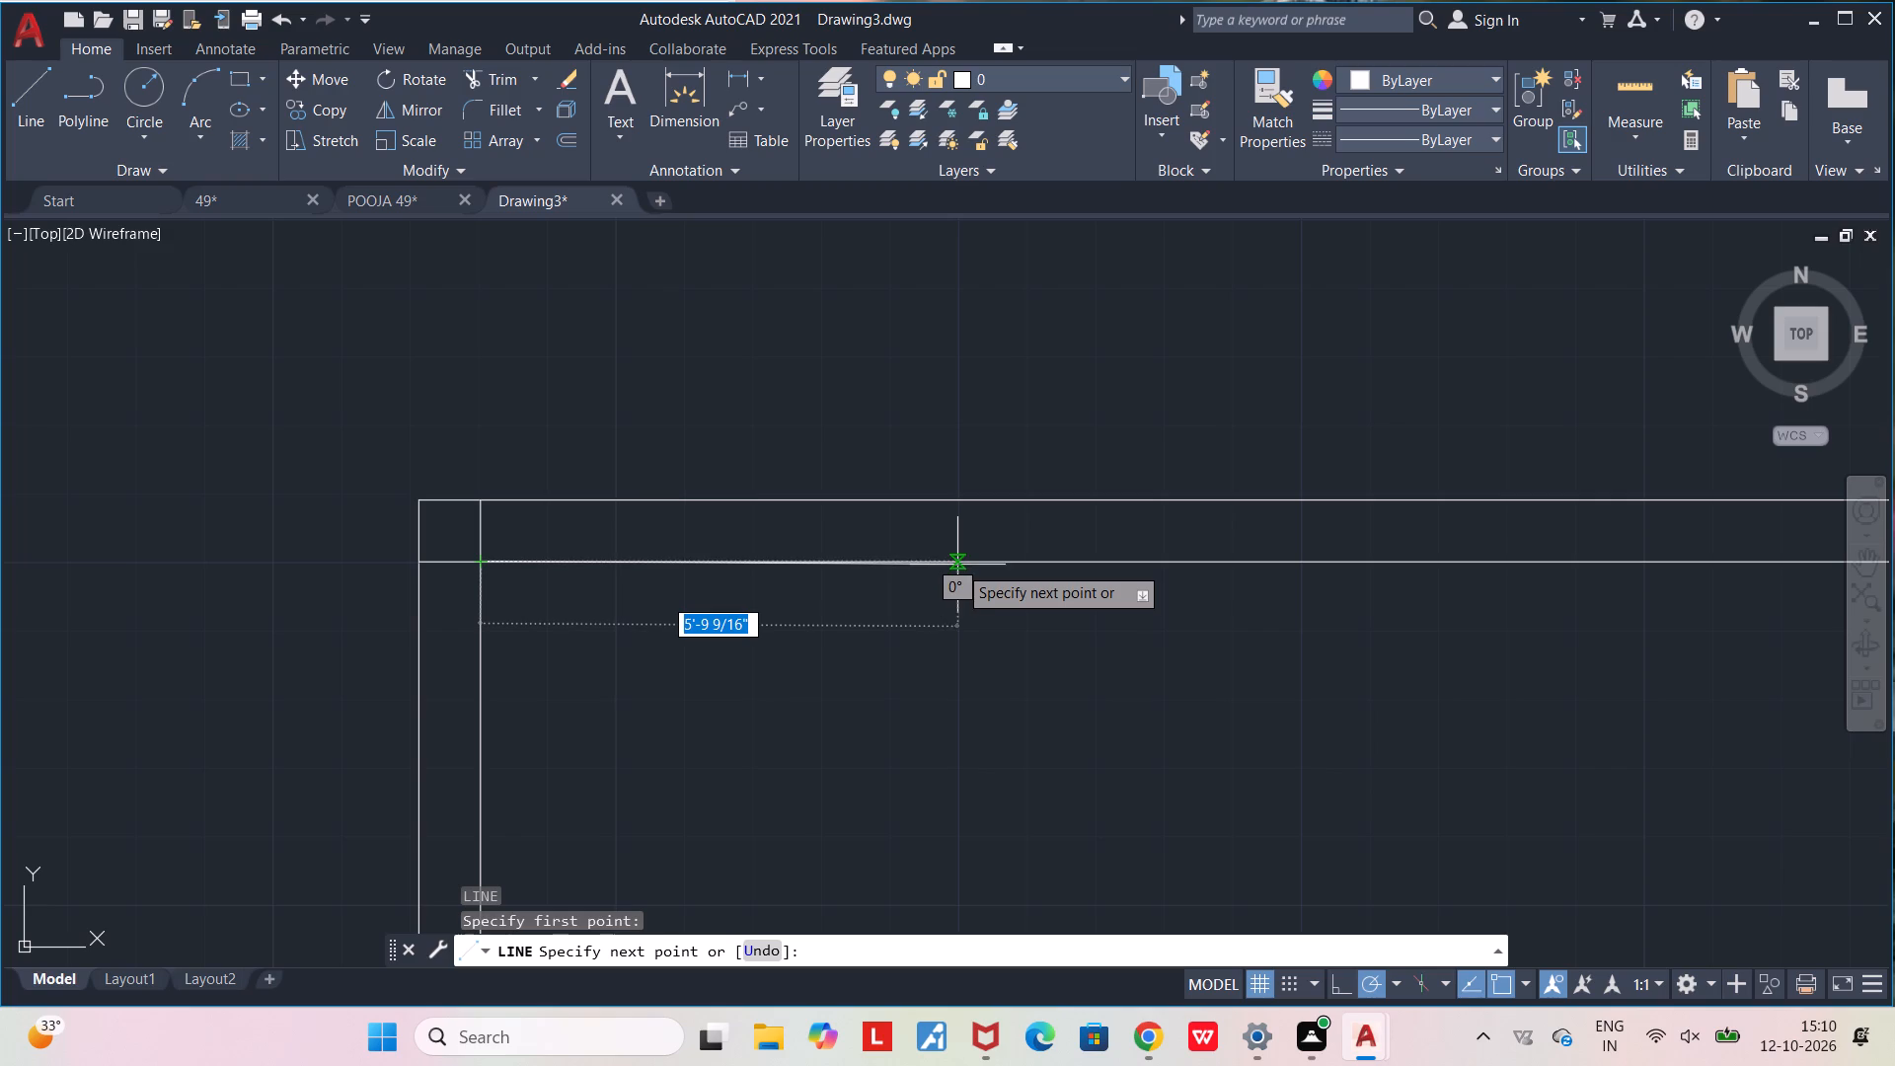
pyautogui.scroll(6, 956, 565)
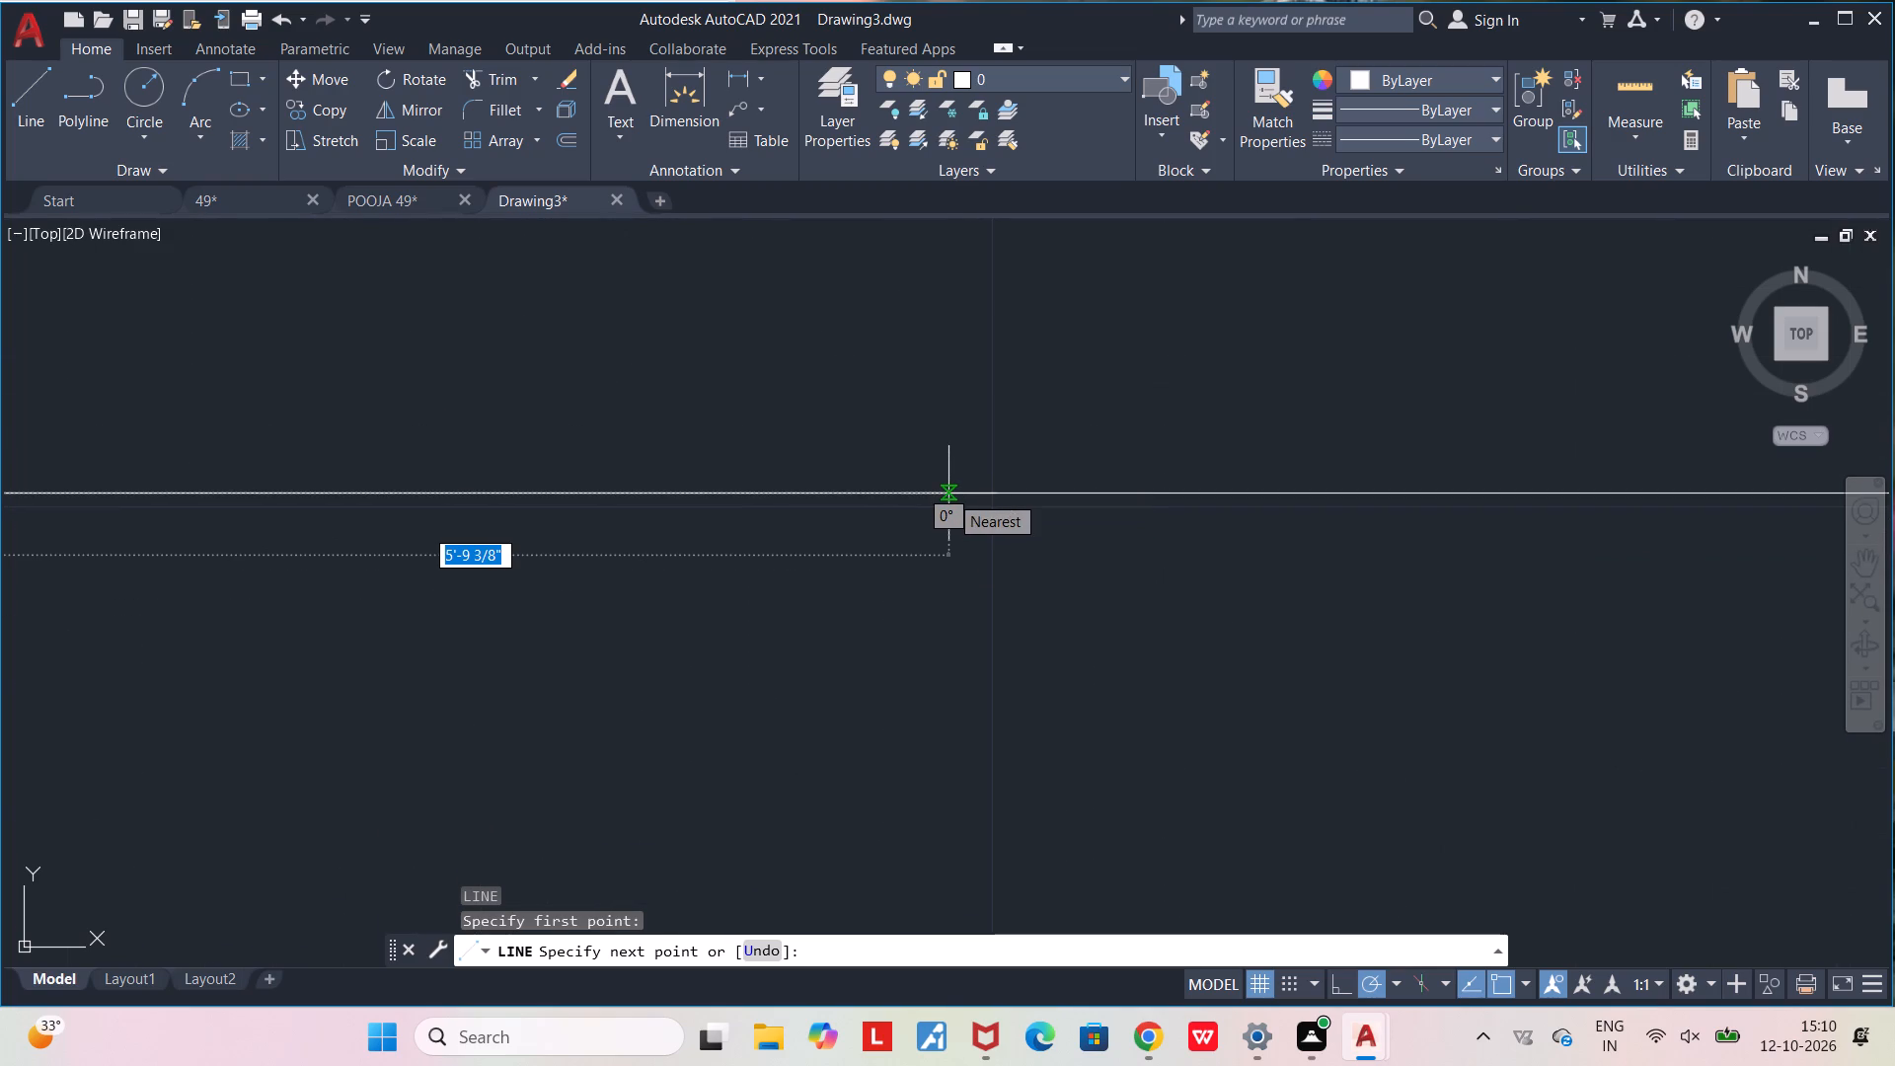
pyautogui.write("5'")
pyautogui.press('Return')
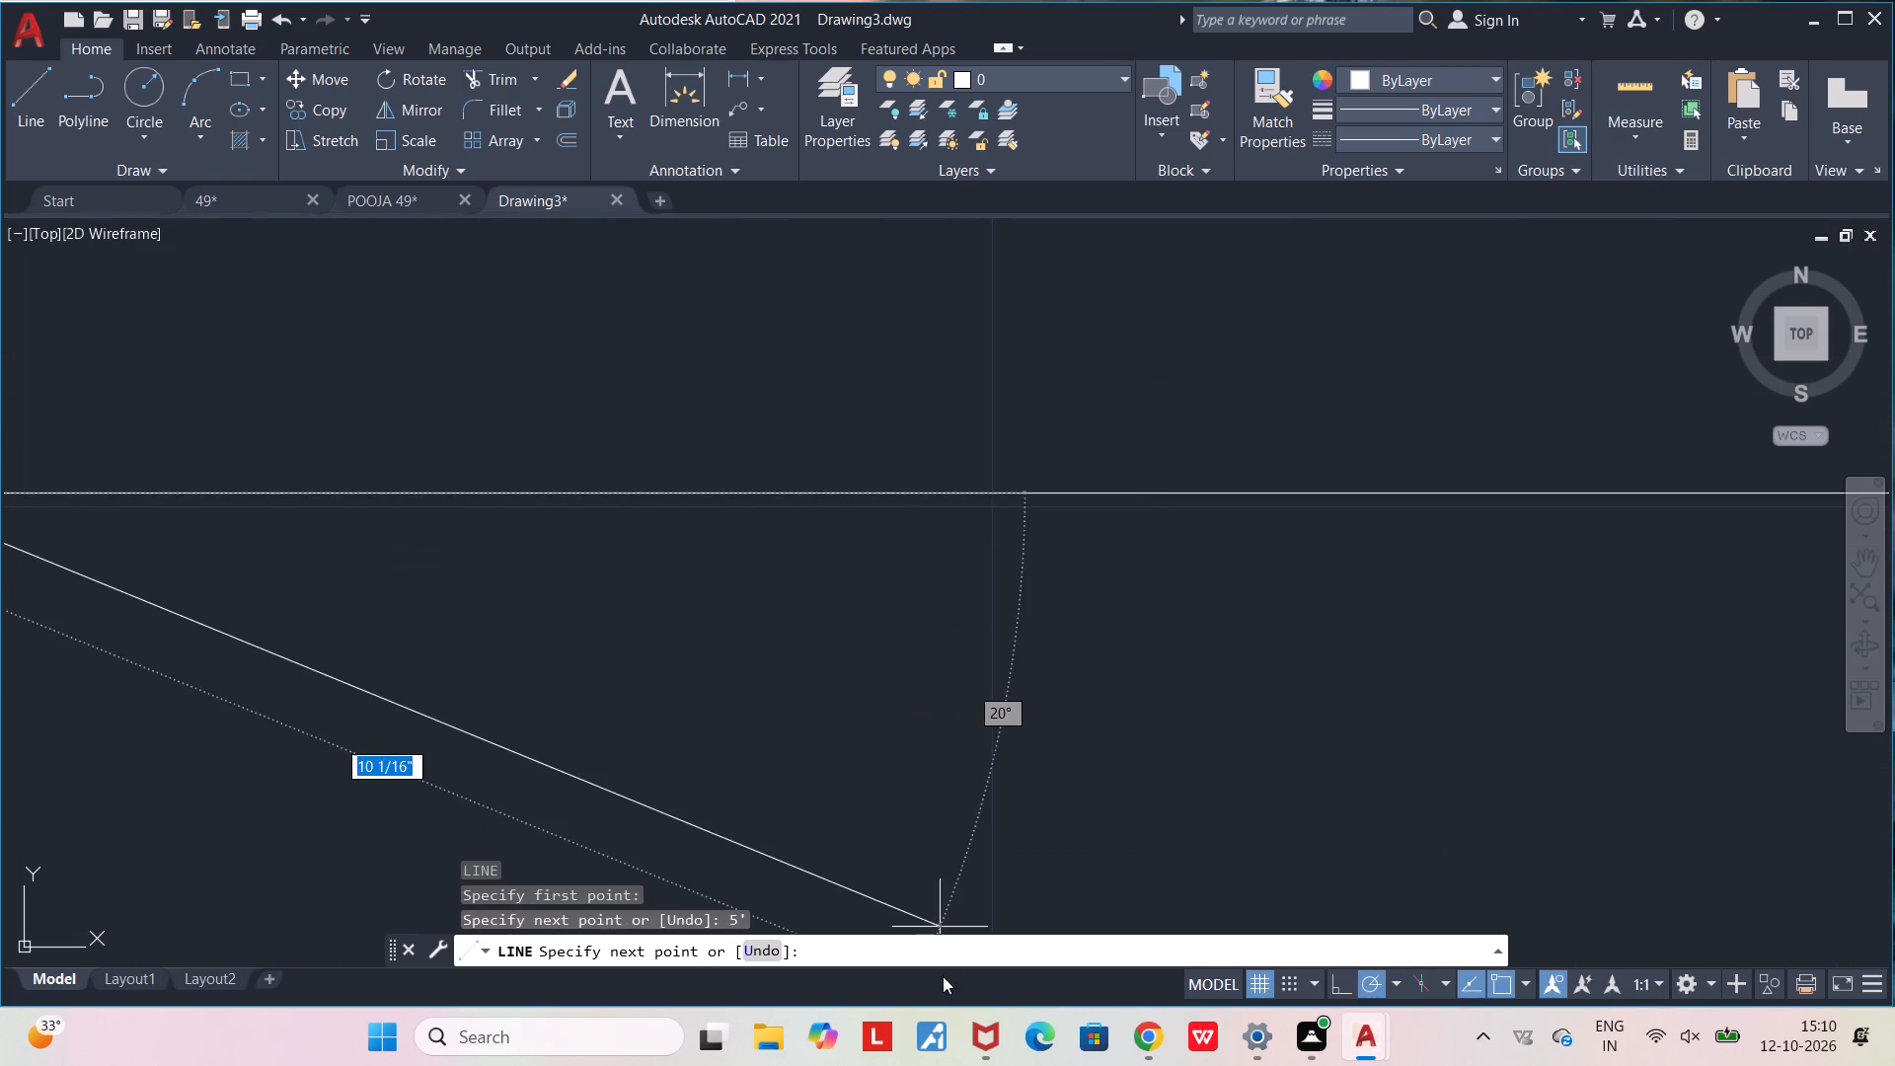
pyautogui.scroll(-4, 920, 856)
pyautogui.moveTo(580, 762); pyautogui.dragTo(809, 390, button='middle')
pyautogui.scroll(-3, 809, 390)
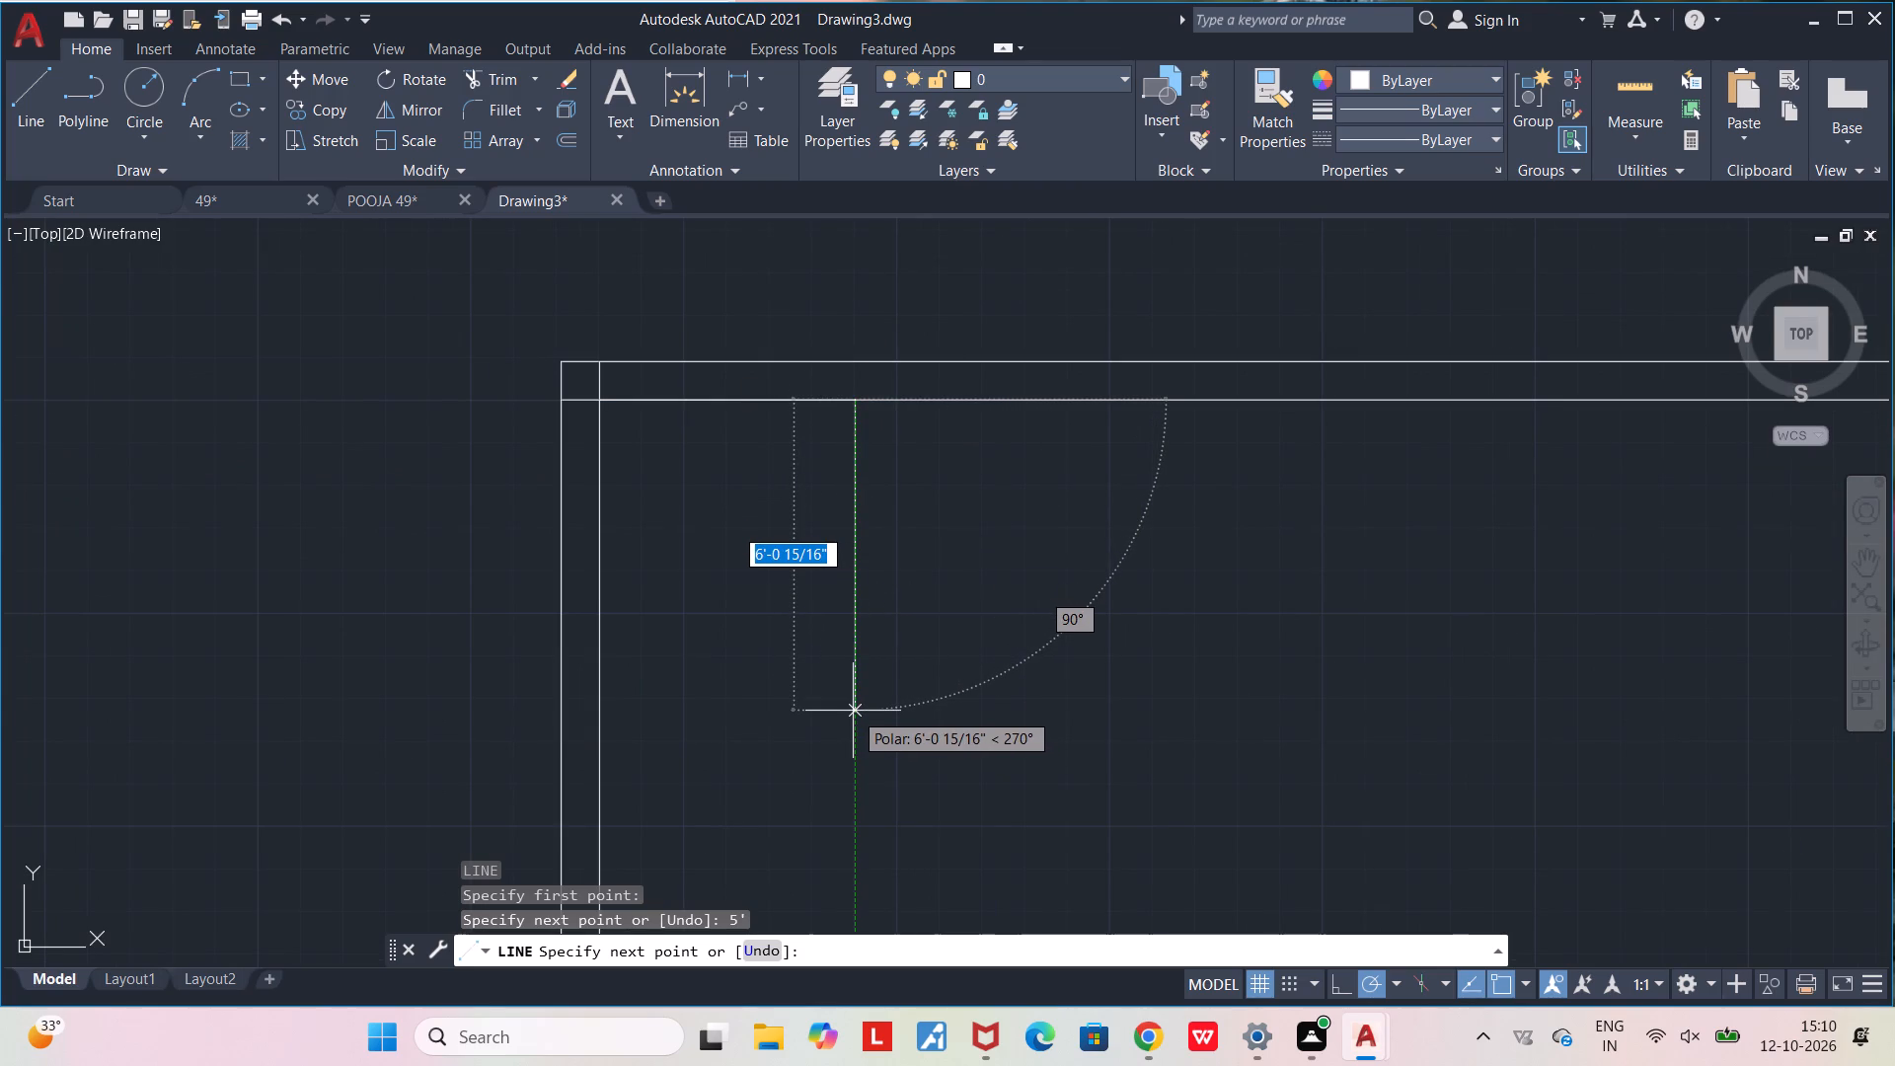
pyautogui.press('6')
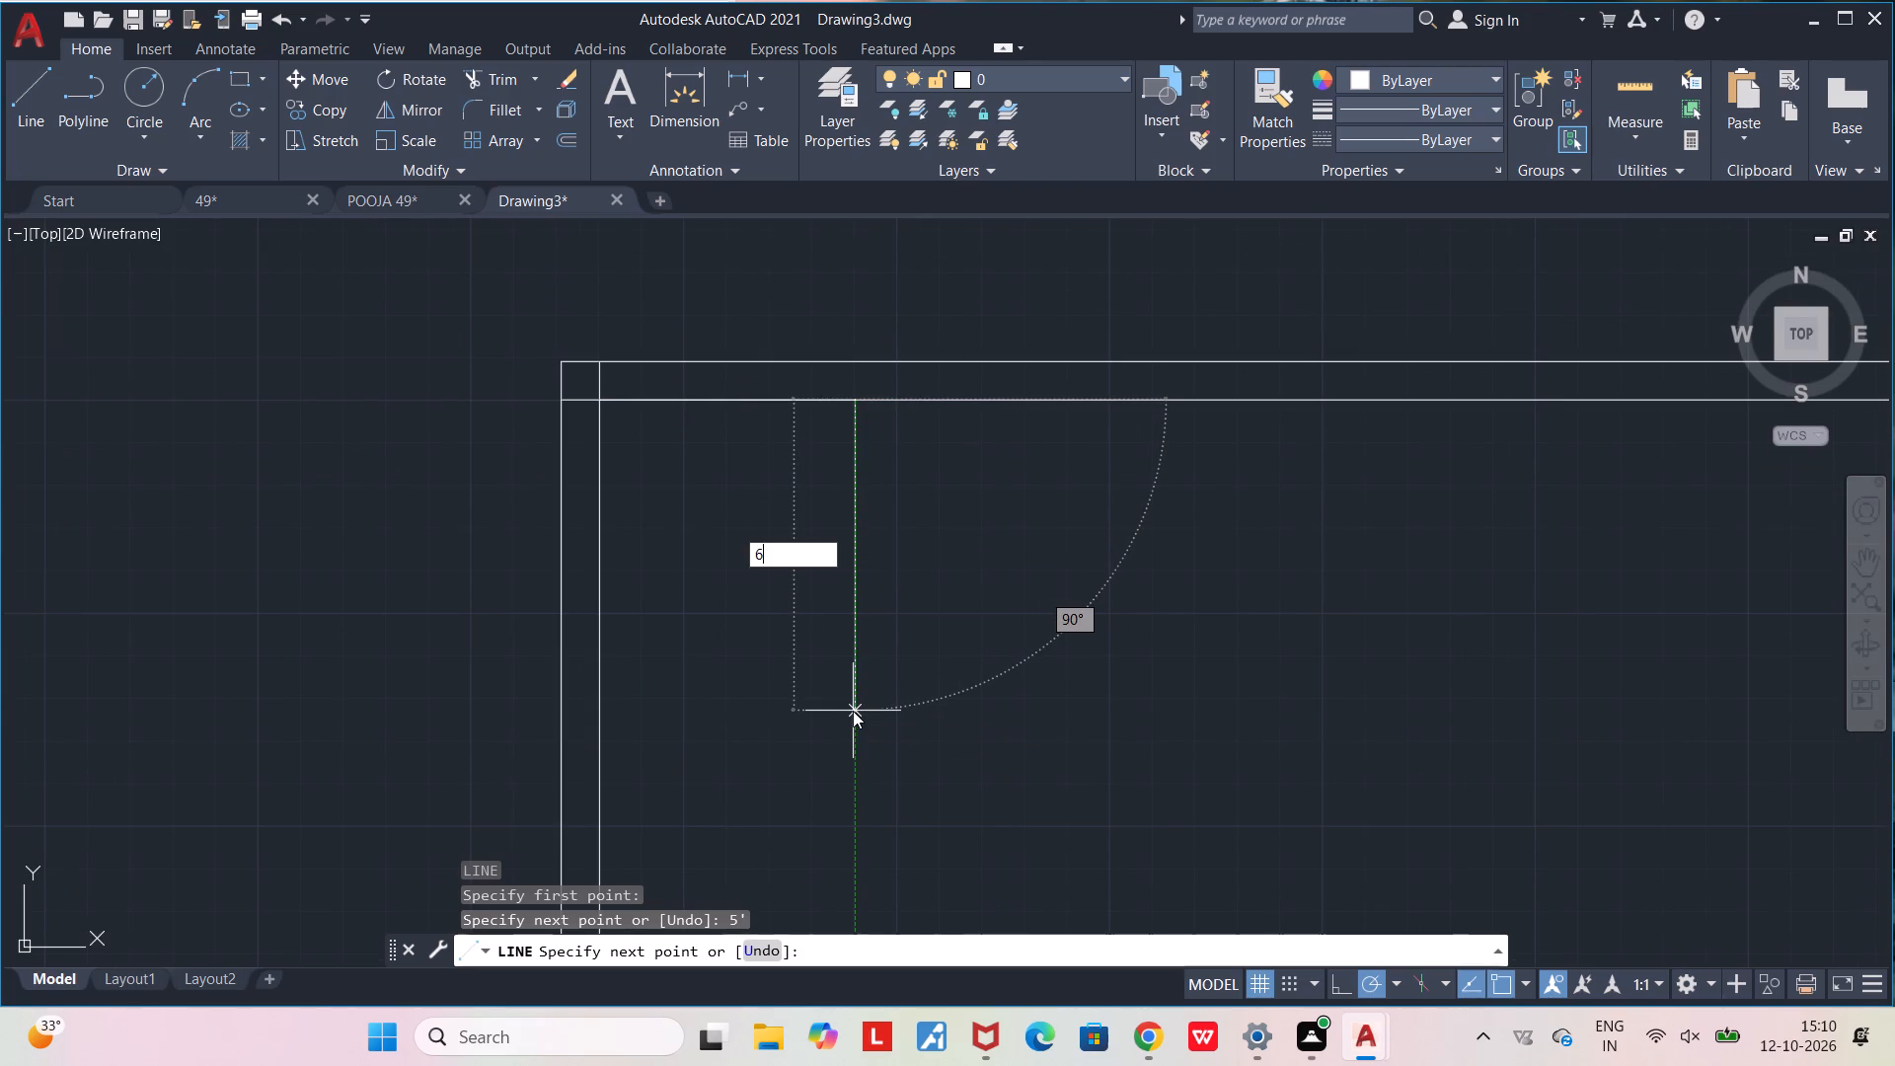
pyautogui.press("'")
pyautogui.press('Return')
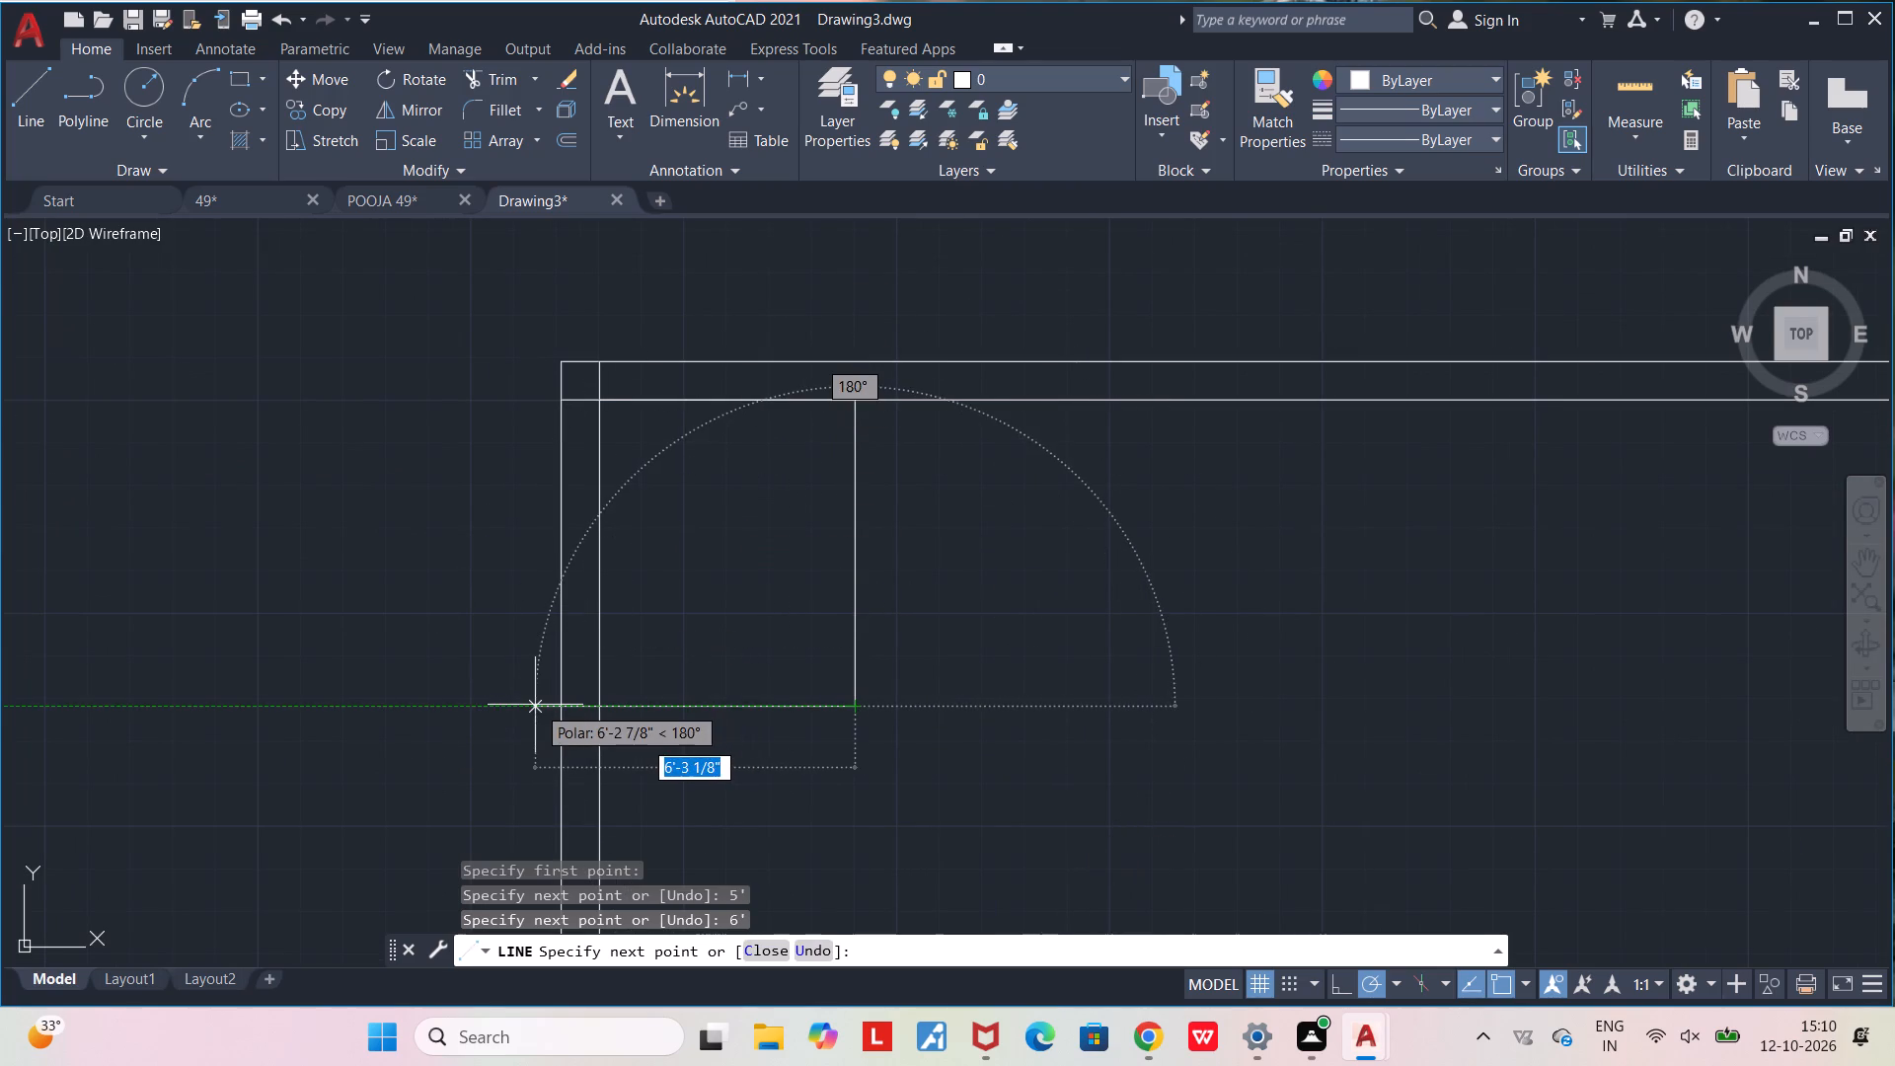
pyautogui.click(560, 706)
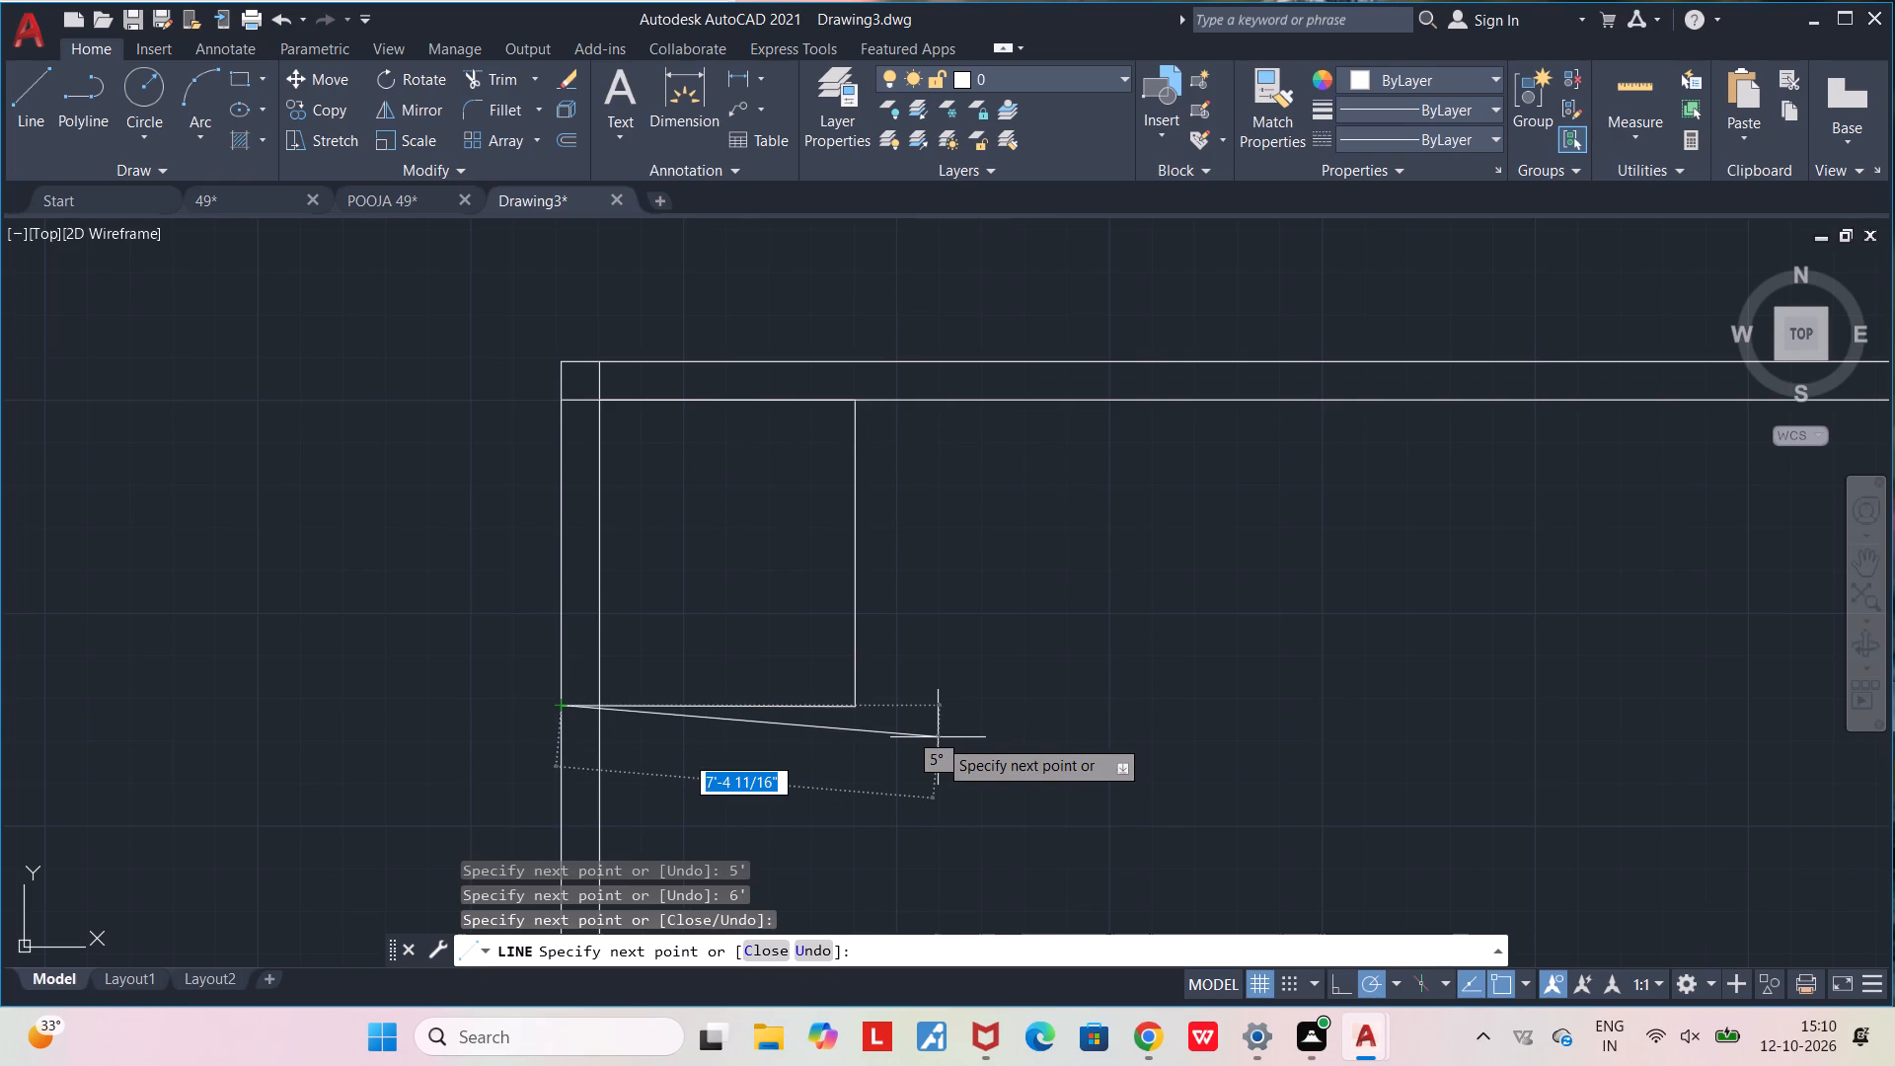
pyautogui.press('Escape')
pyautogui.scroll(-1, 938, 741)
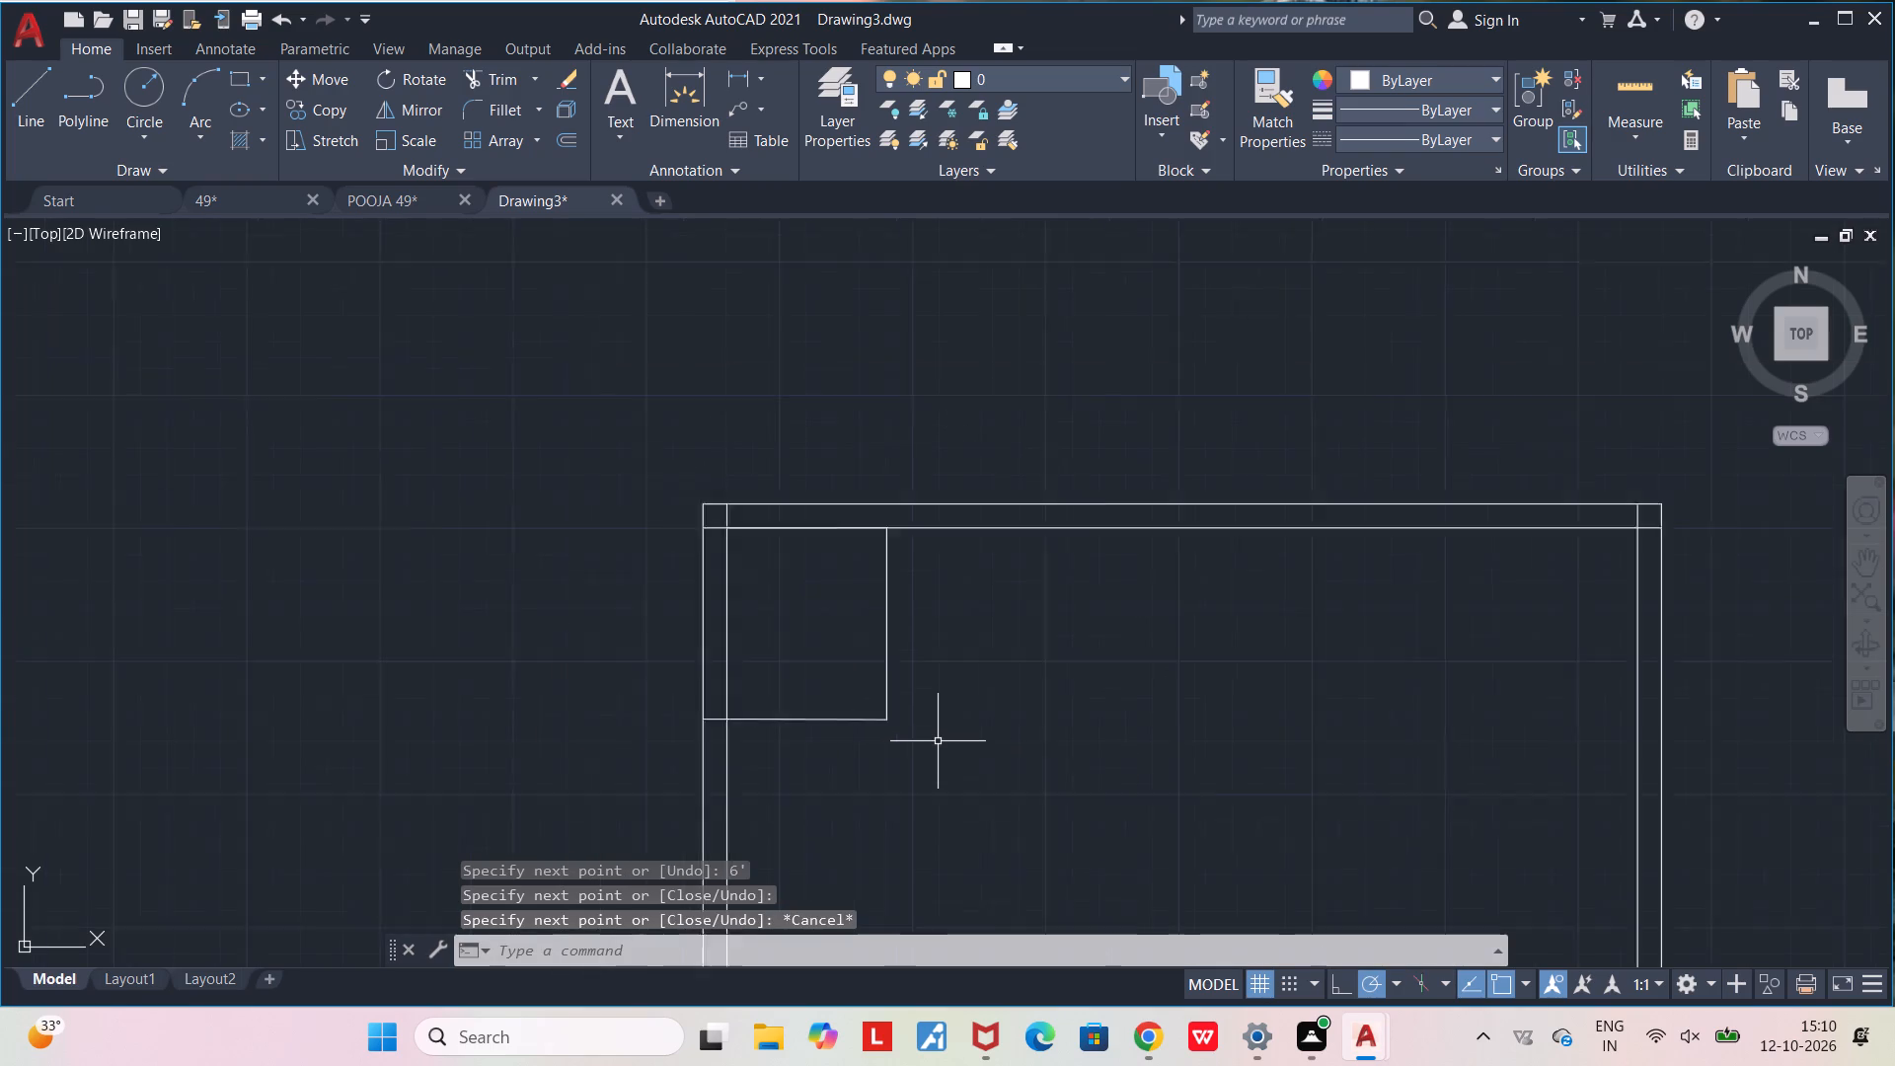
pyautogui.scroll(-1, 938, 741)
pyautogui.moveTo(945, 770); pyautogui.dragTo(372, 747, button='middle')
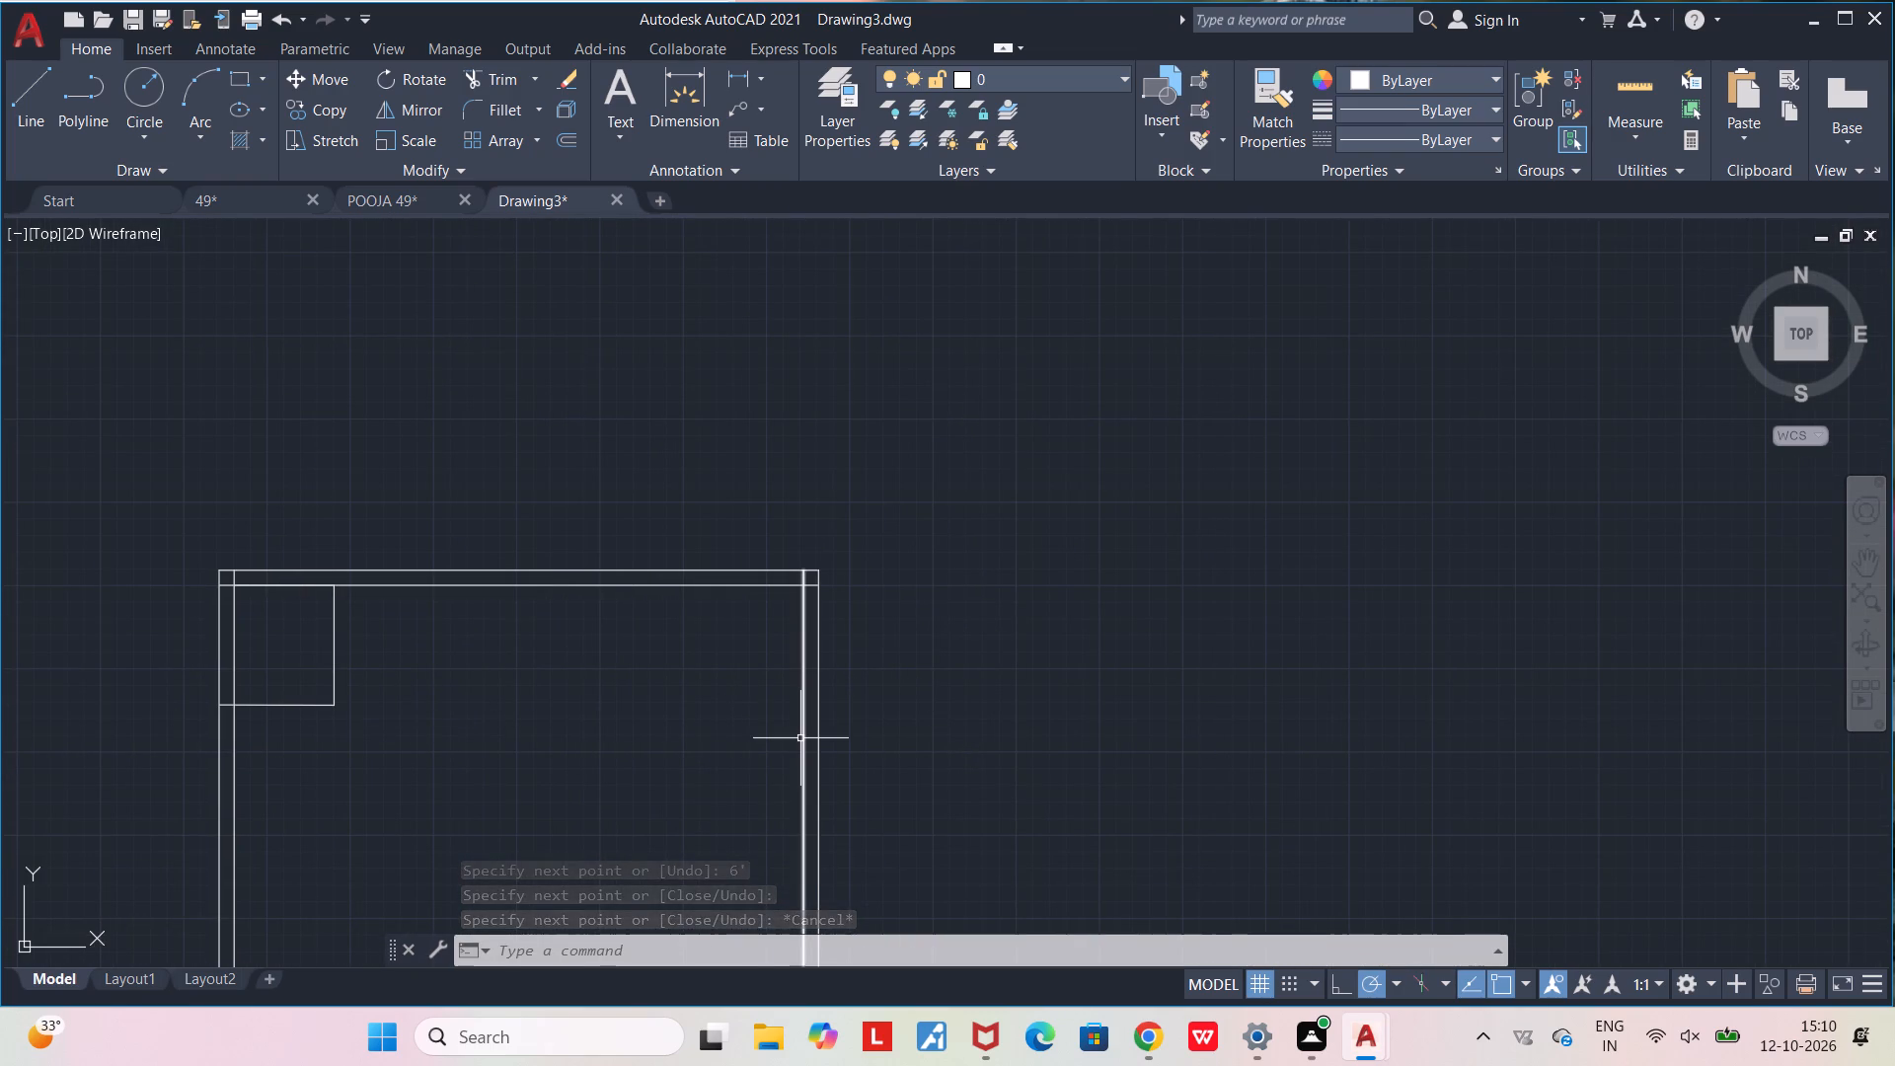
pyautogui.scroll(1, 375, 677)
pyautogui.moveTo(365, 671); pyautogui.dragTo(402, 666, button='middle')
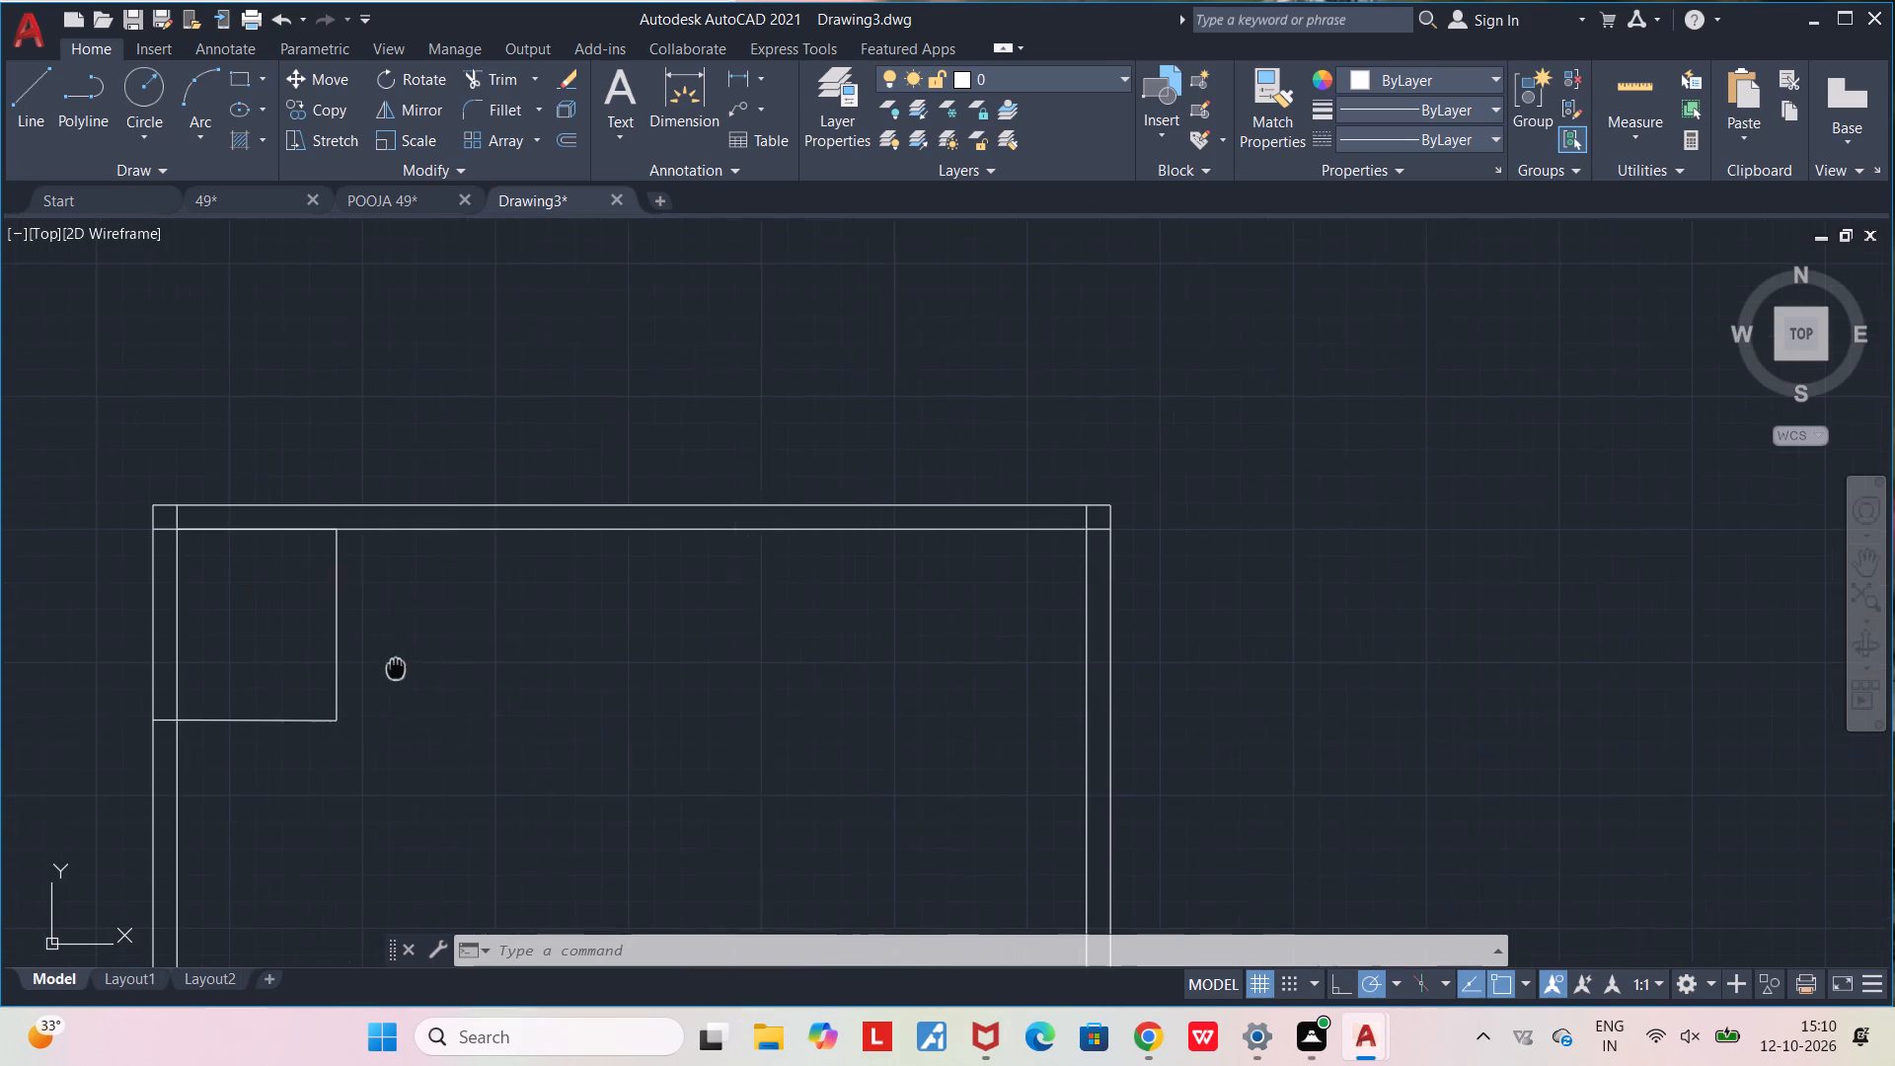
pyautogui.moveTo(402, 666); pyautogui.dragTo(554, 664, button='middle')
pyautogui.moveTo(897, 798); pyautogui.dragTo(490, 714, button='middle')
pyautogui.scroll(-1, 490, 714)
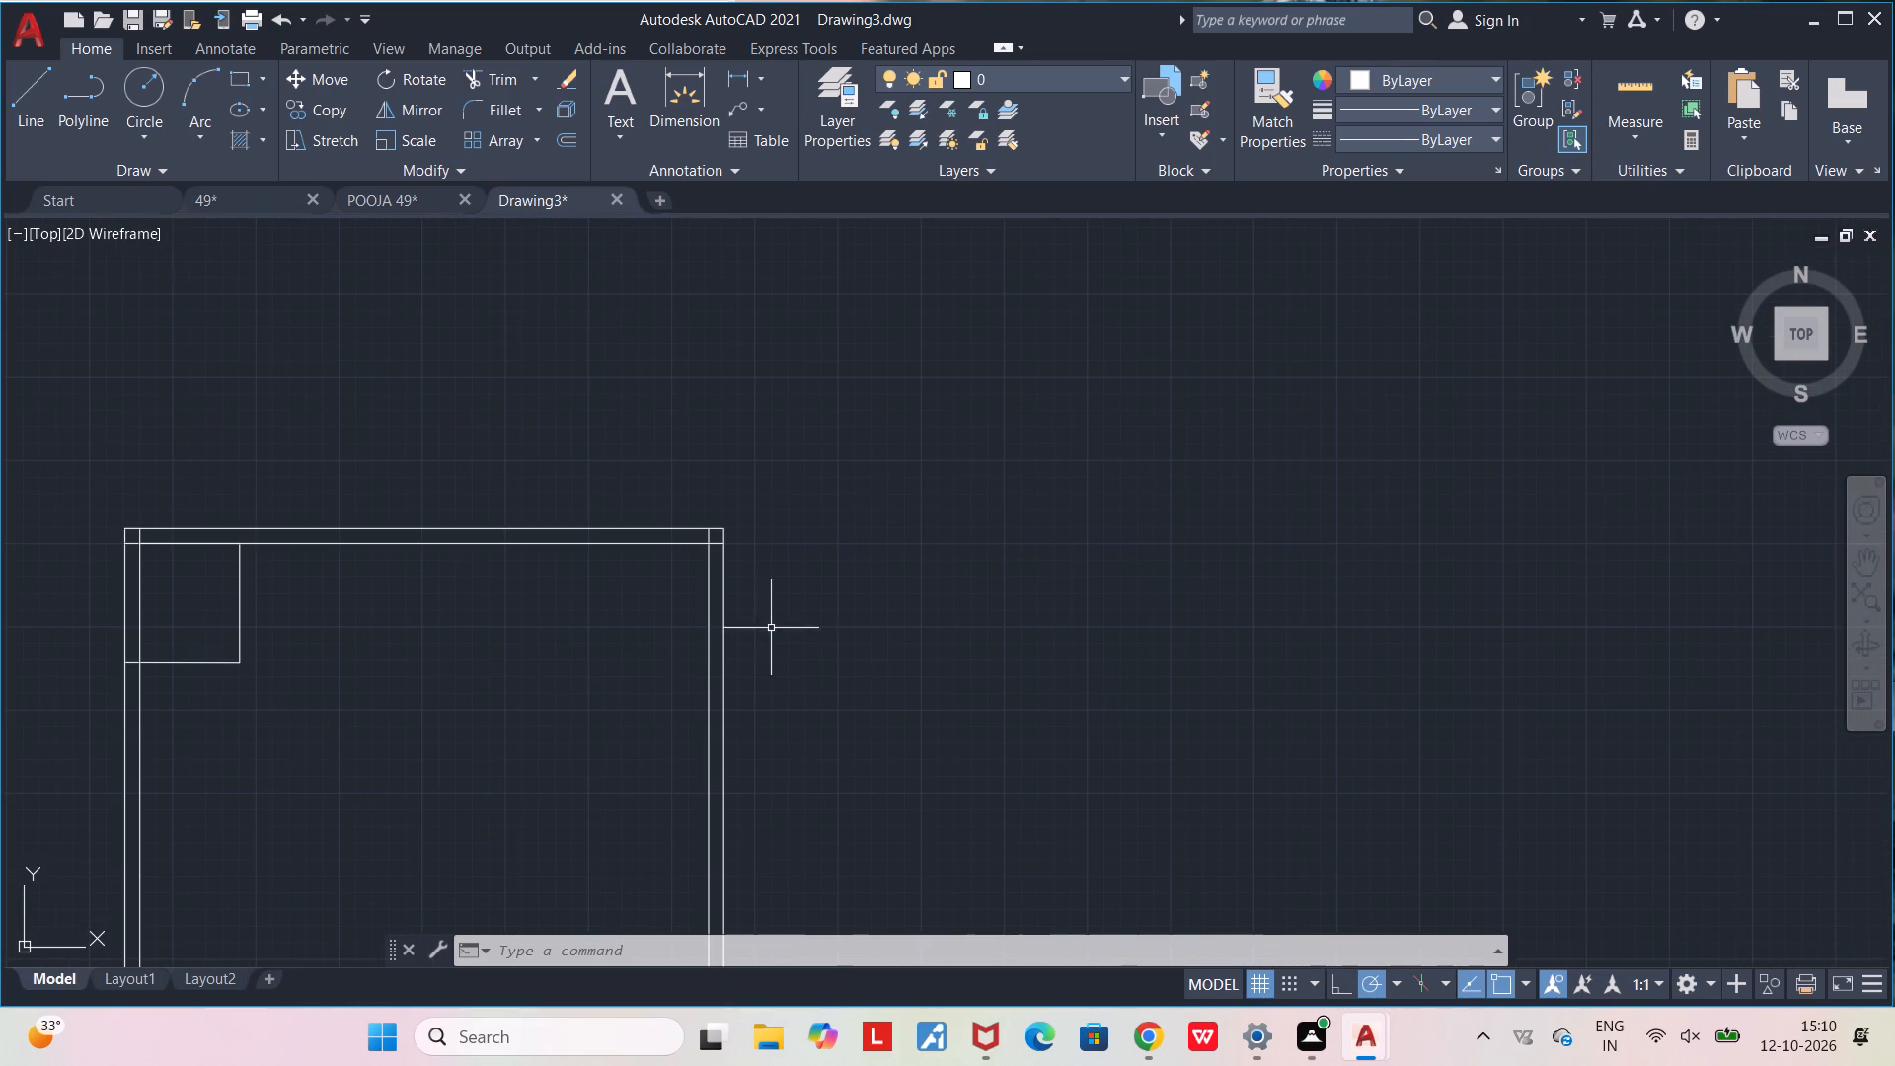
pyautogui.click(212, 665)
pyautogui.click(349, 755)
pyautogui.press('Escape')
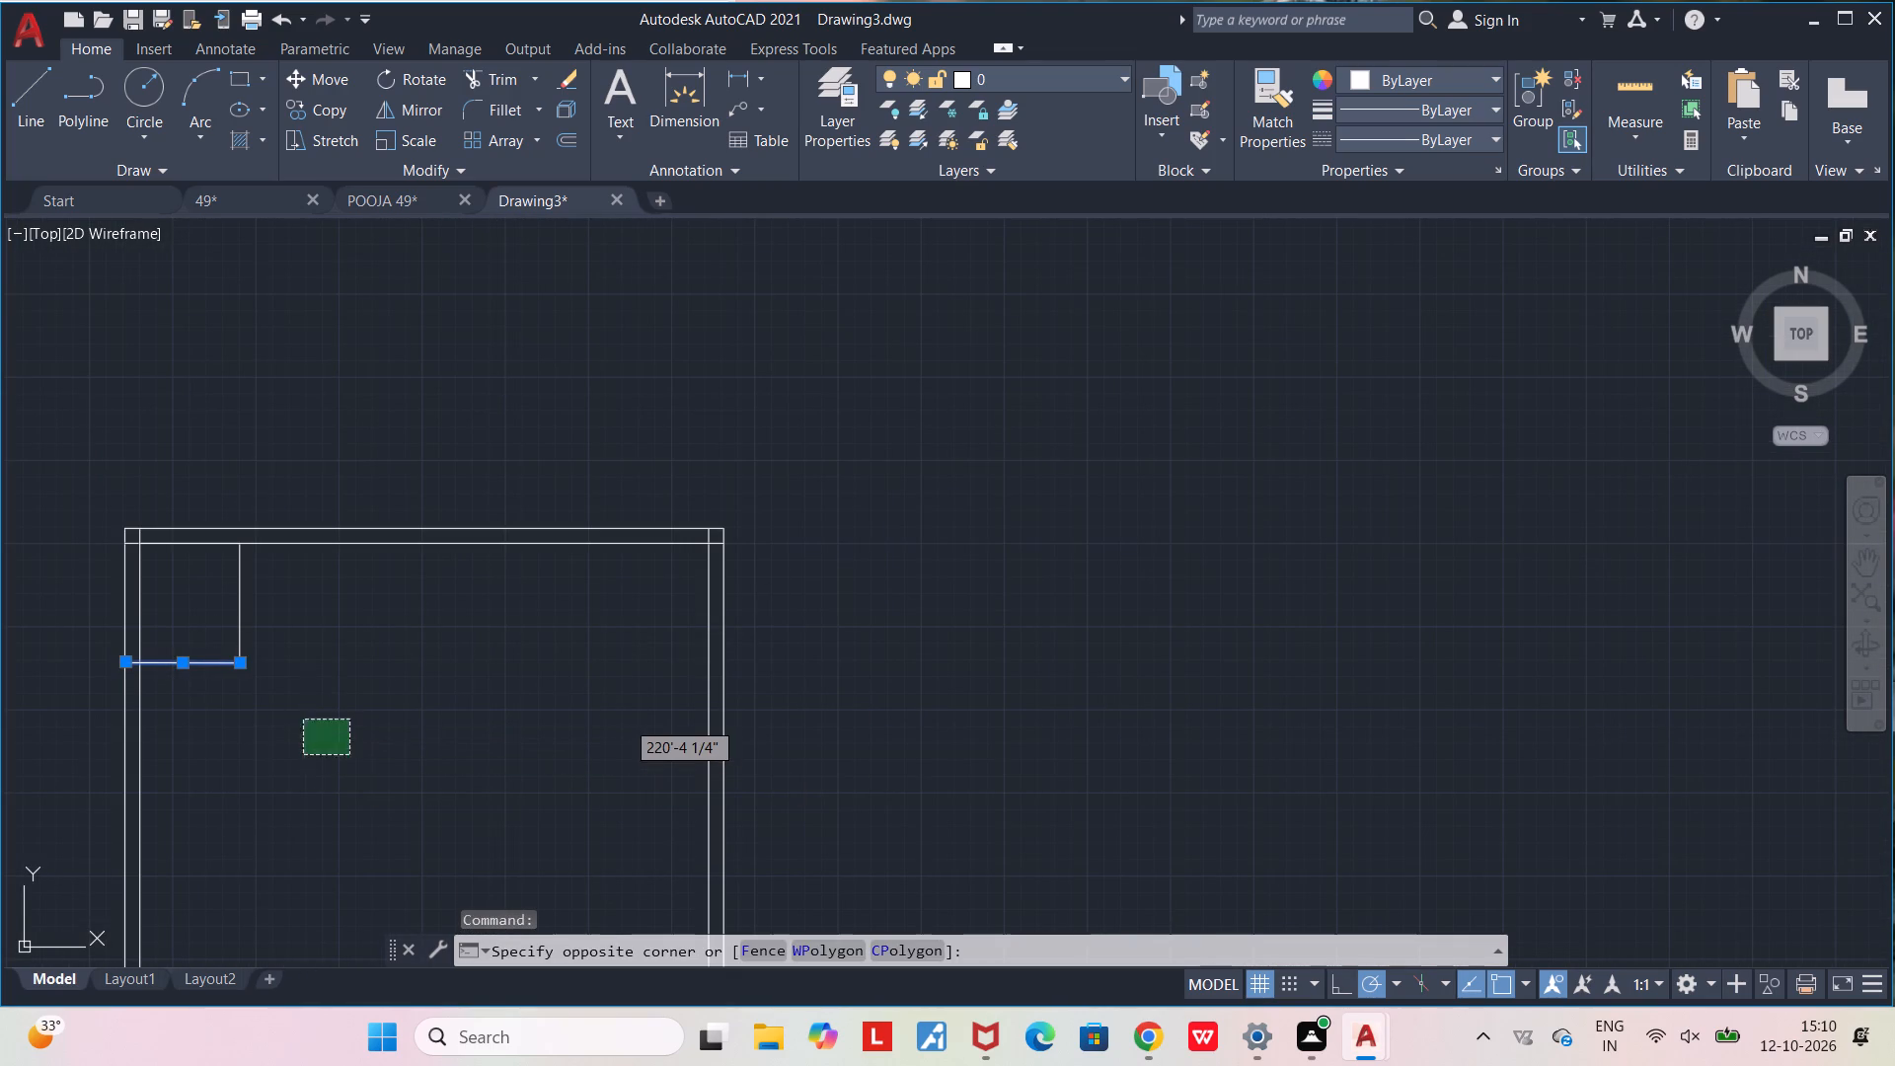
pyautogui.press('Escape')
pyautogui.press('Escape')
# Draw a horizontal line from the upper-left room's lower-right corner across to the outline's outer right edge.
pyautogui.press('l')
pyautogui.press('Return')
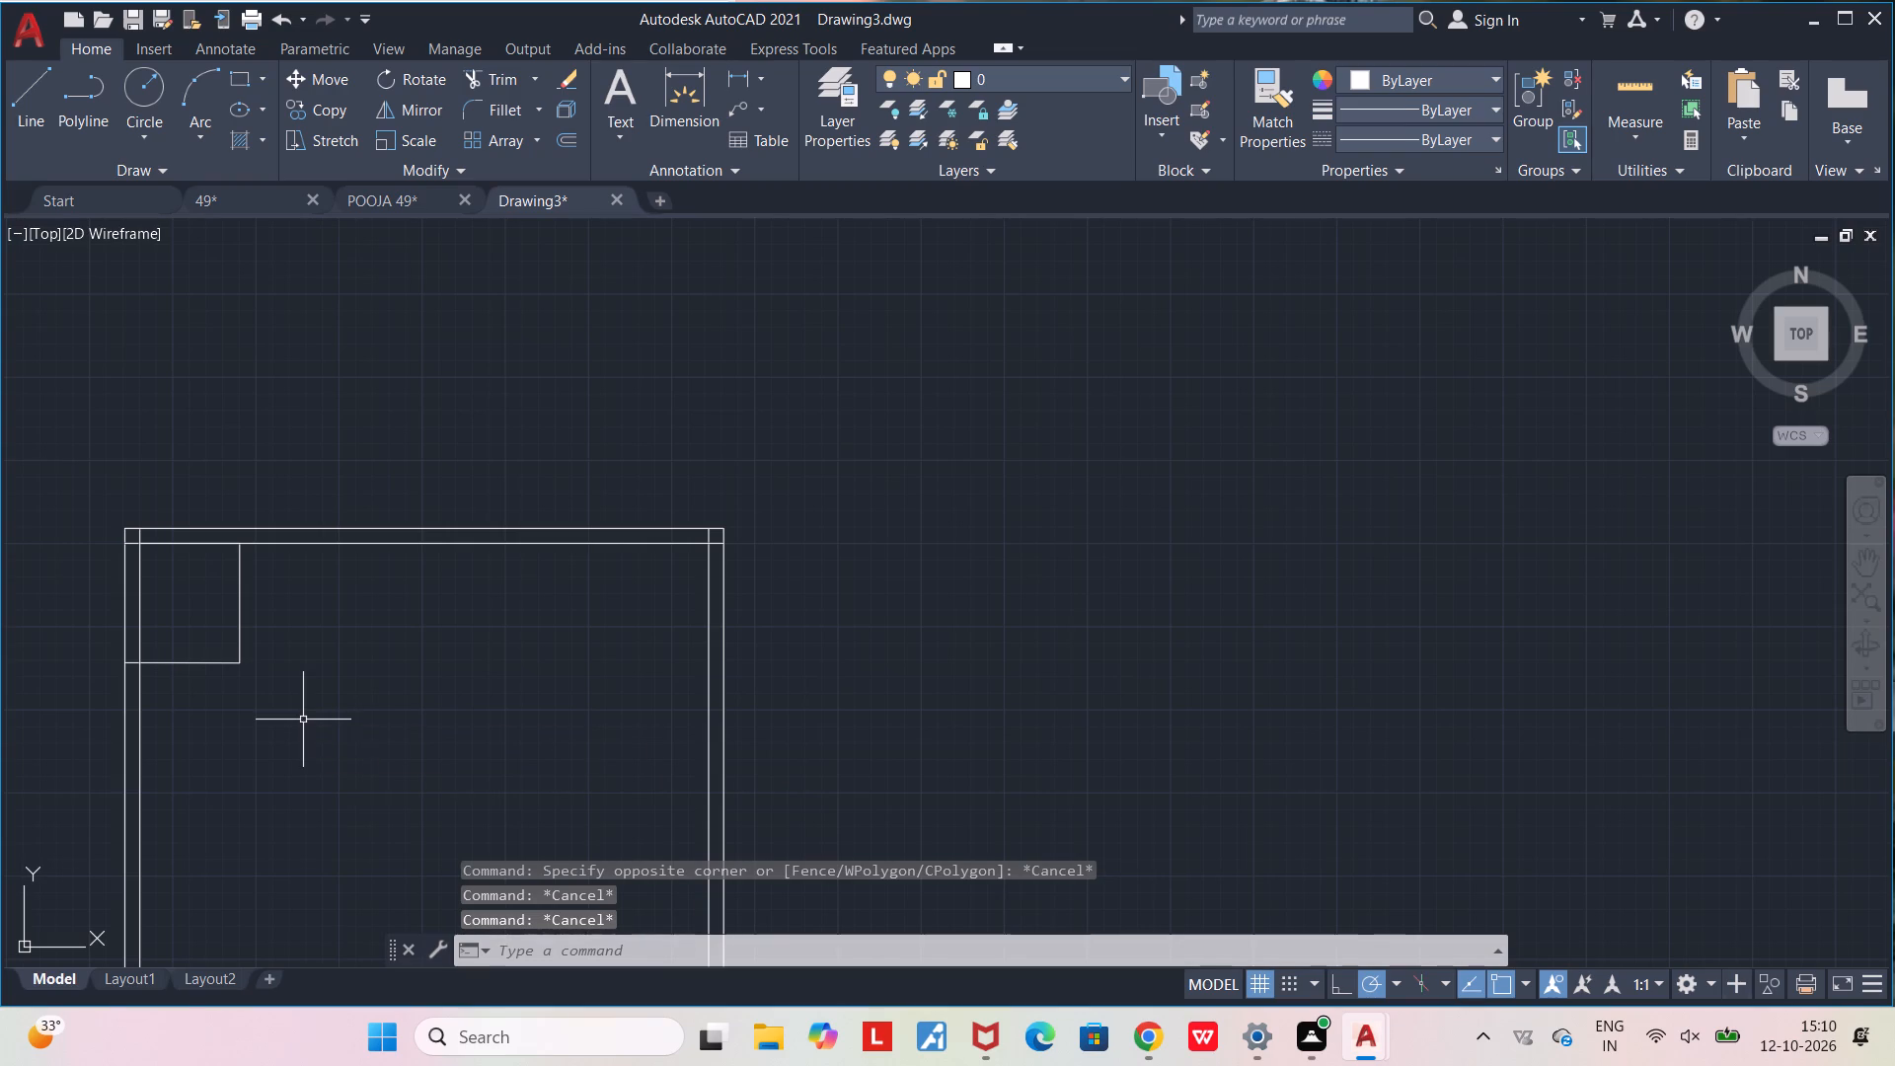
pyautogui.click(239, 661)
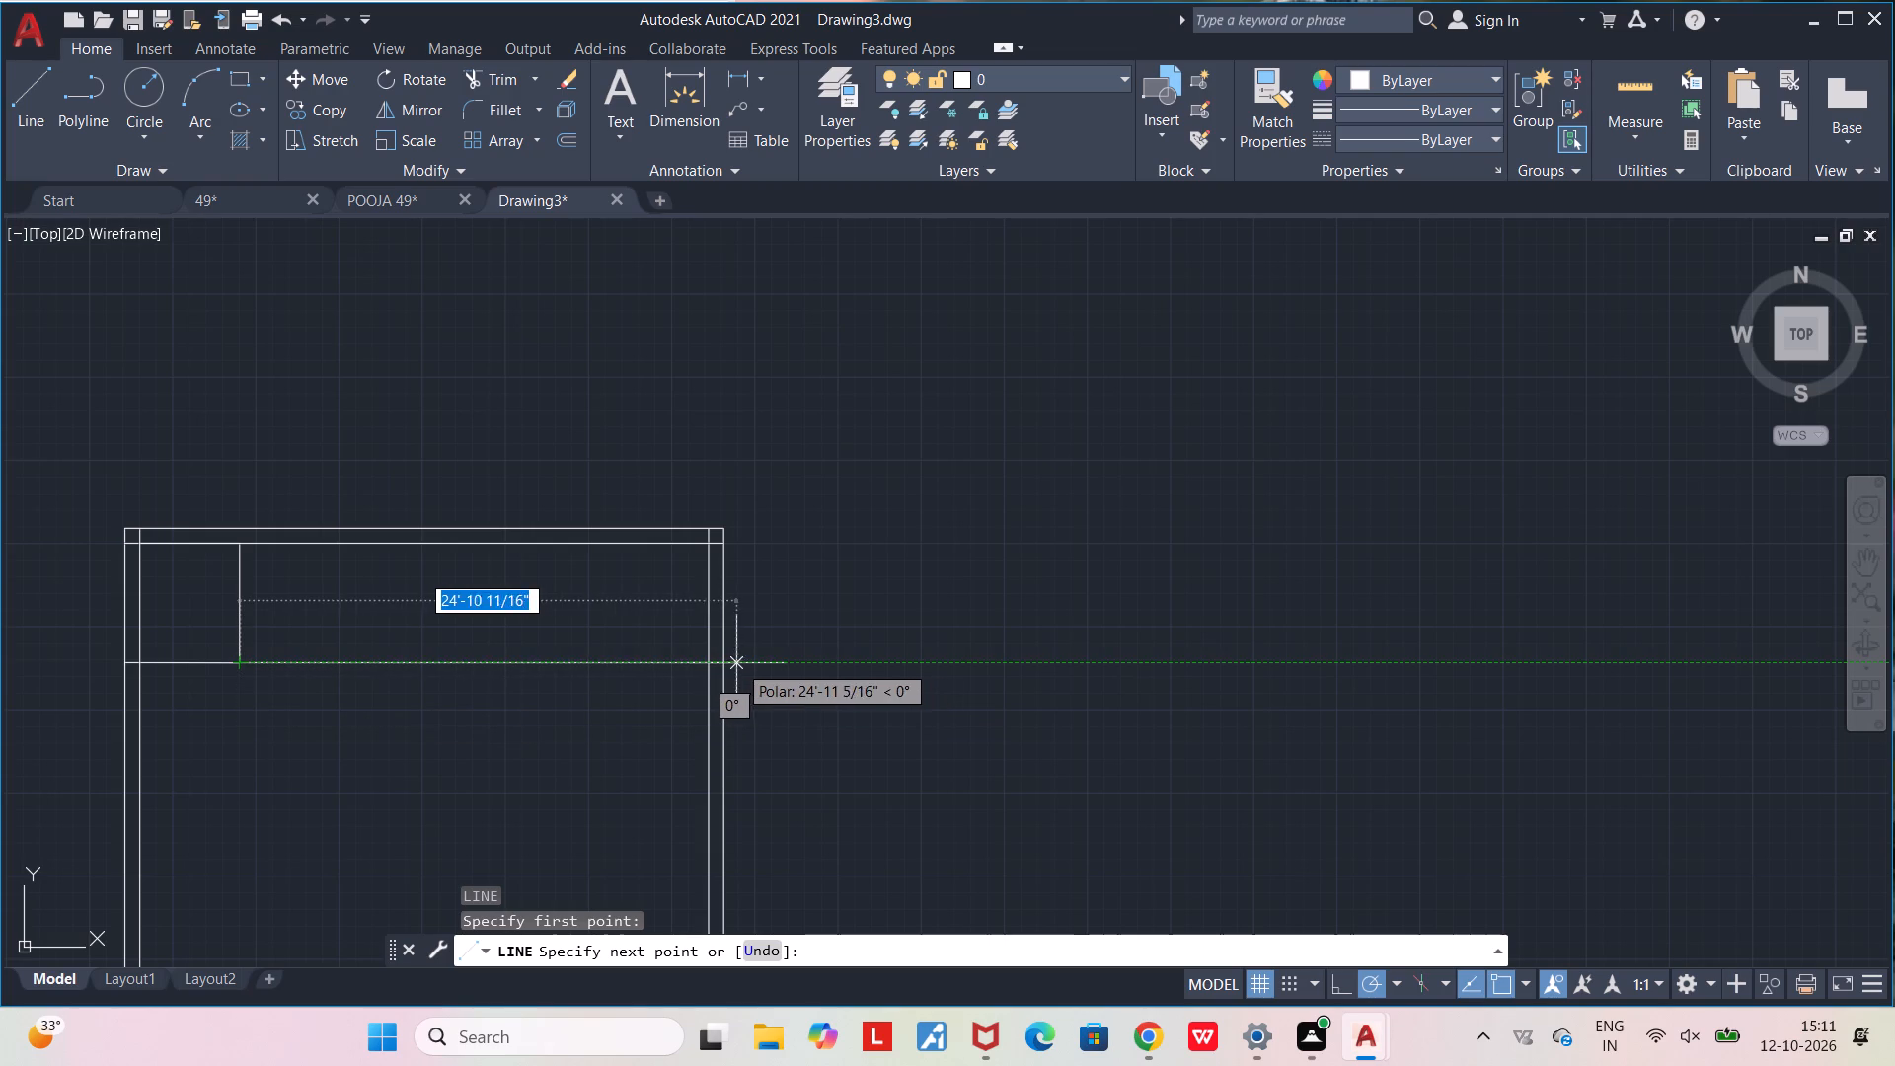
pyautogui.click(734, 663)
pyautogui.press('Escape')
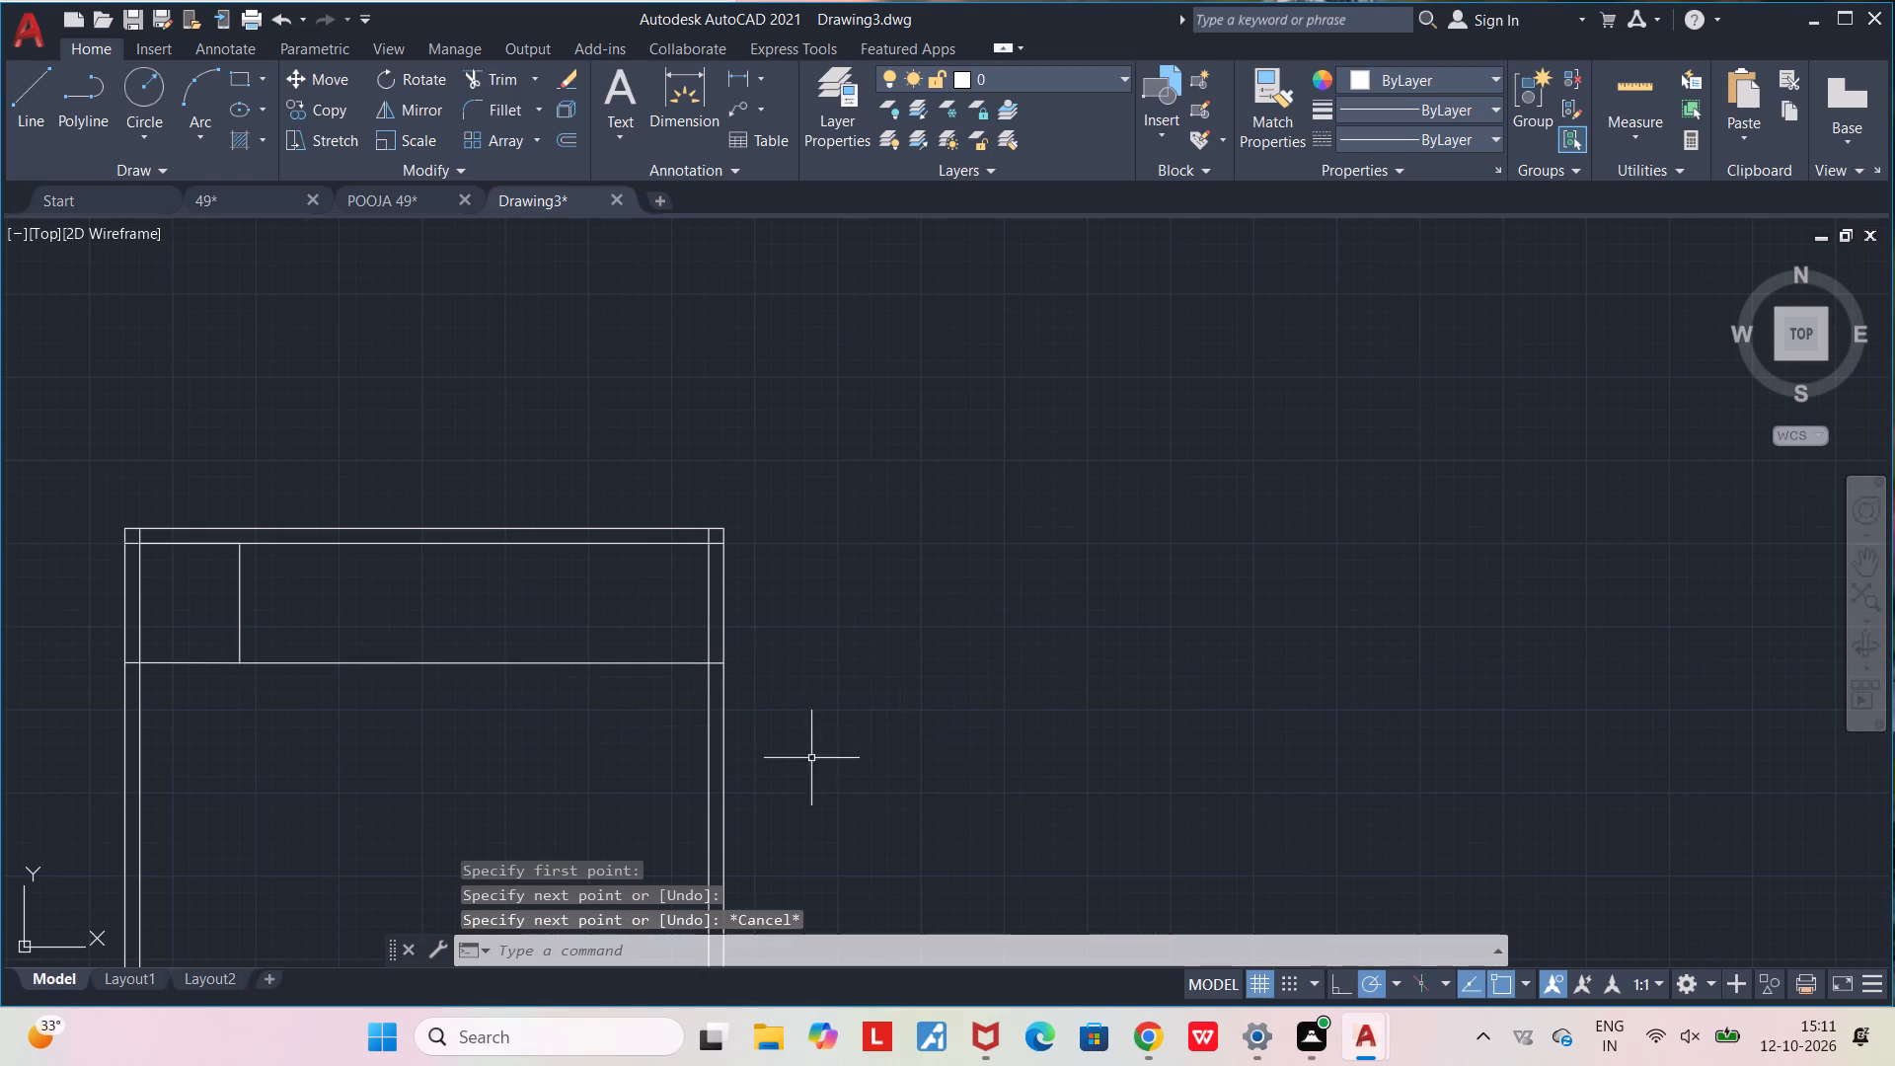
# Draw the upper-right room from the inner right wall: 5' left along the cross line, and up to the outline's outer top edge.
pyautogui.scroll(1, 567, 624)
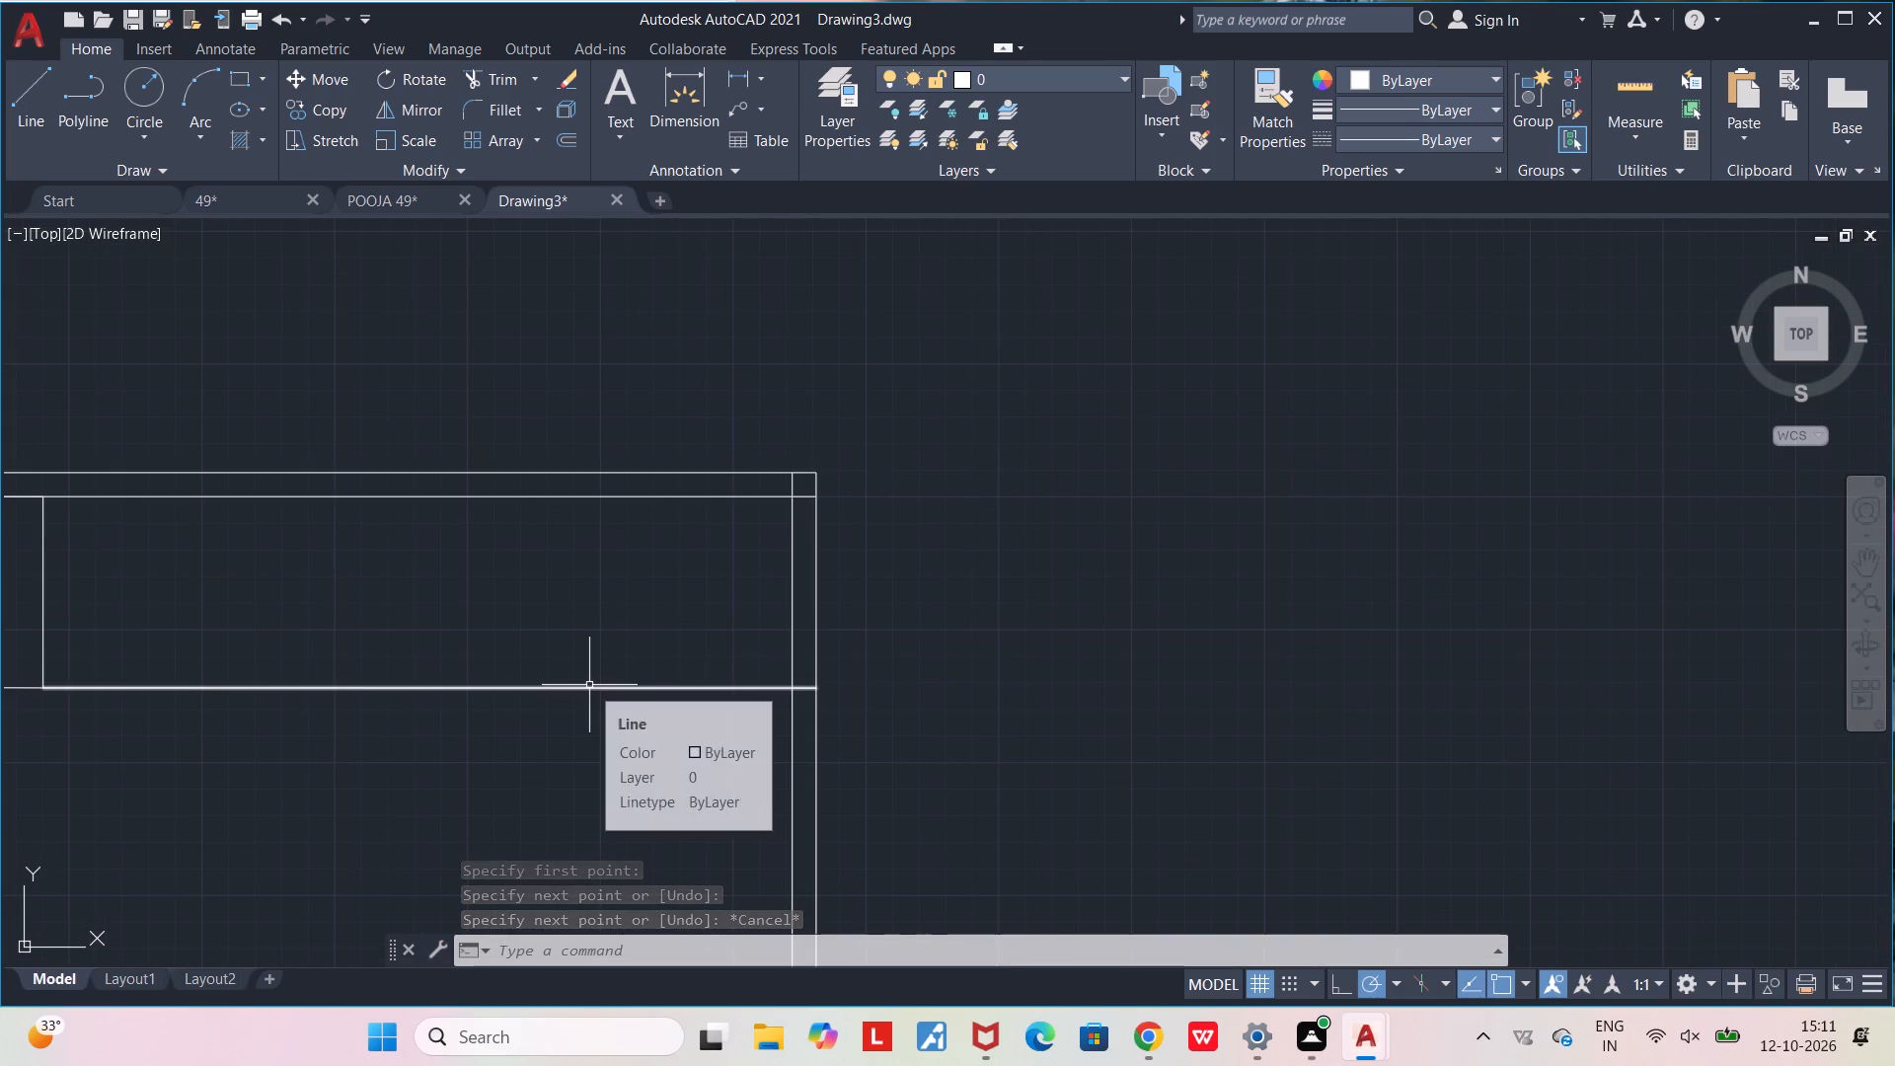
pyautogui.press('l')
pyautogui.press('Return')
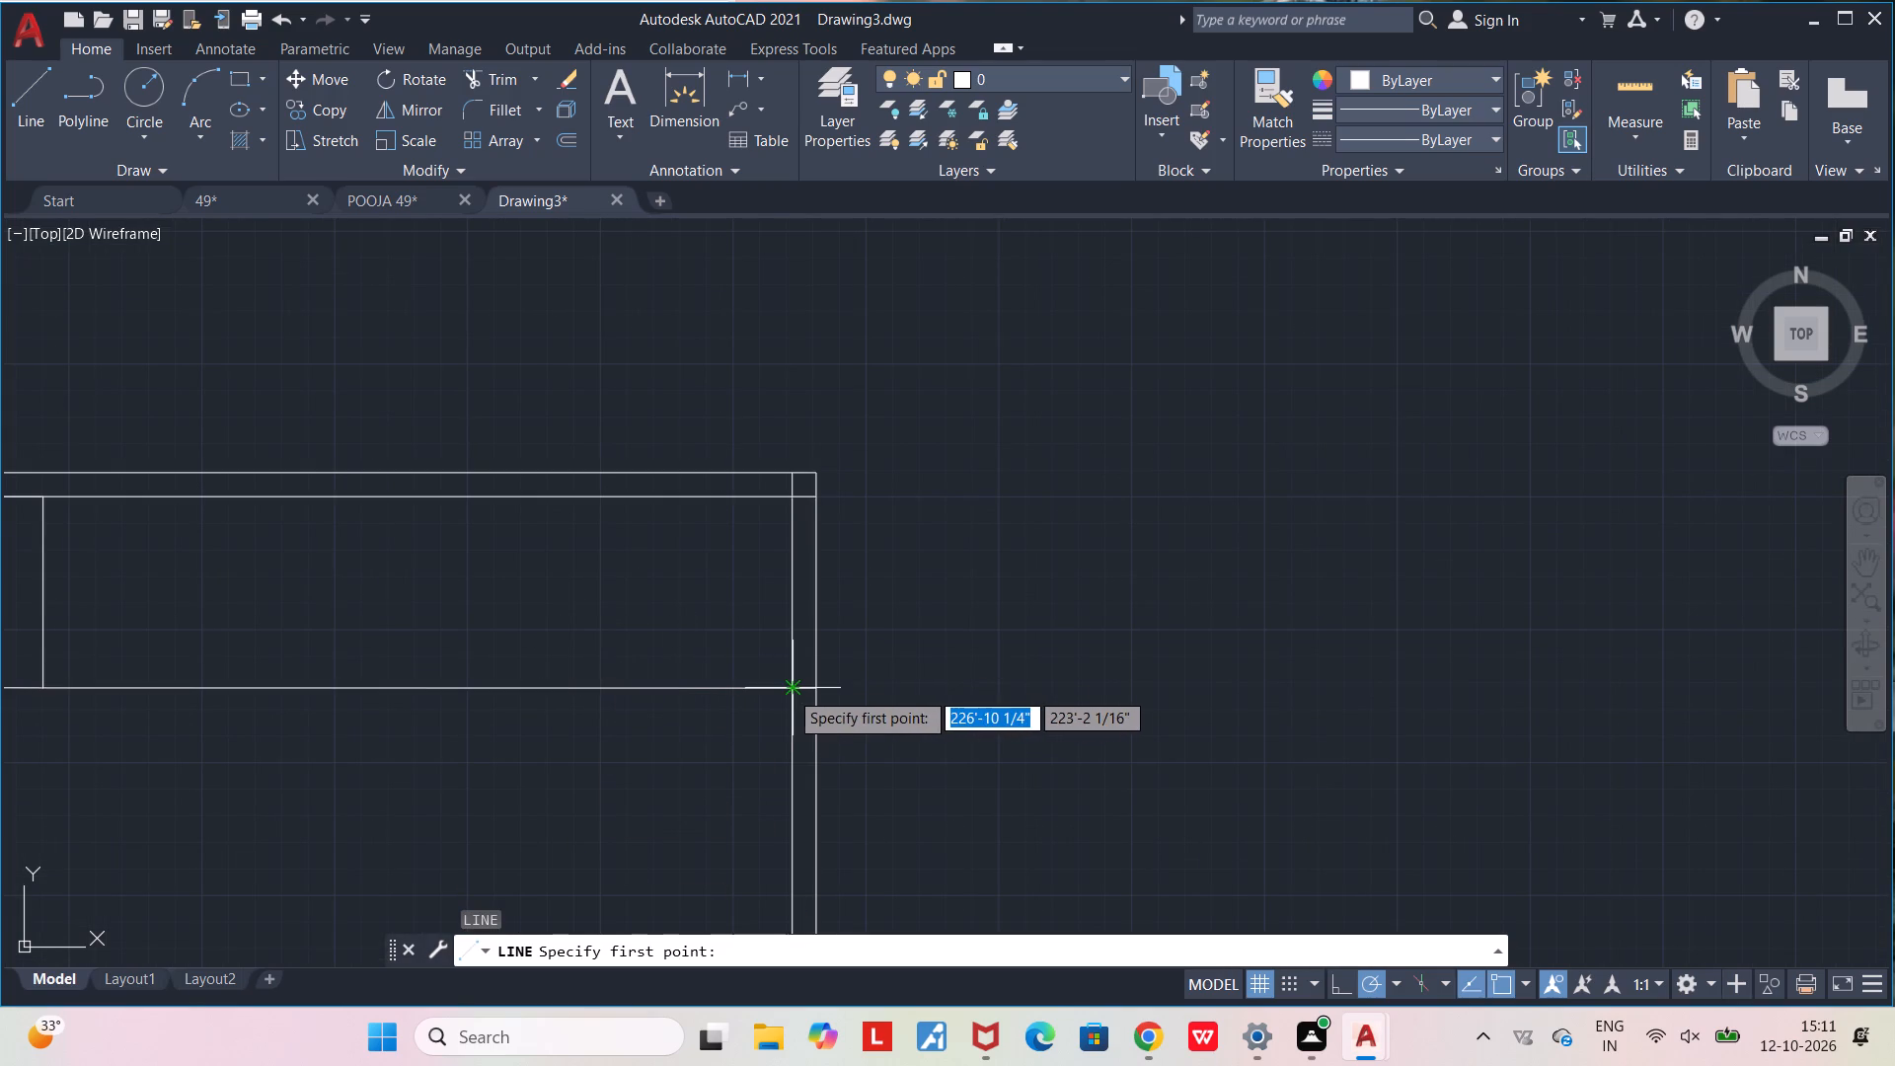
pyautogui.click(790, 690)
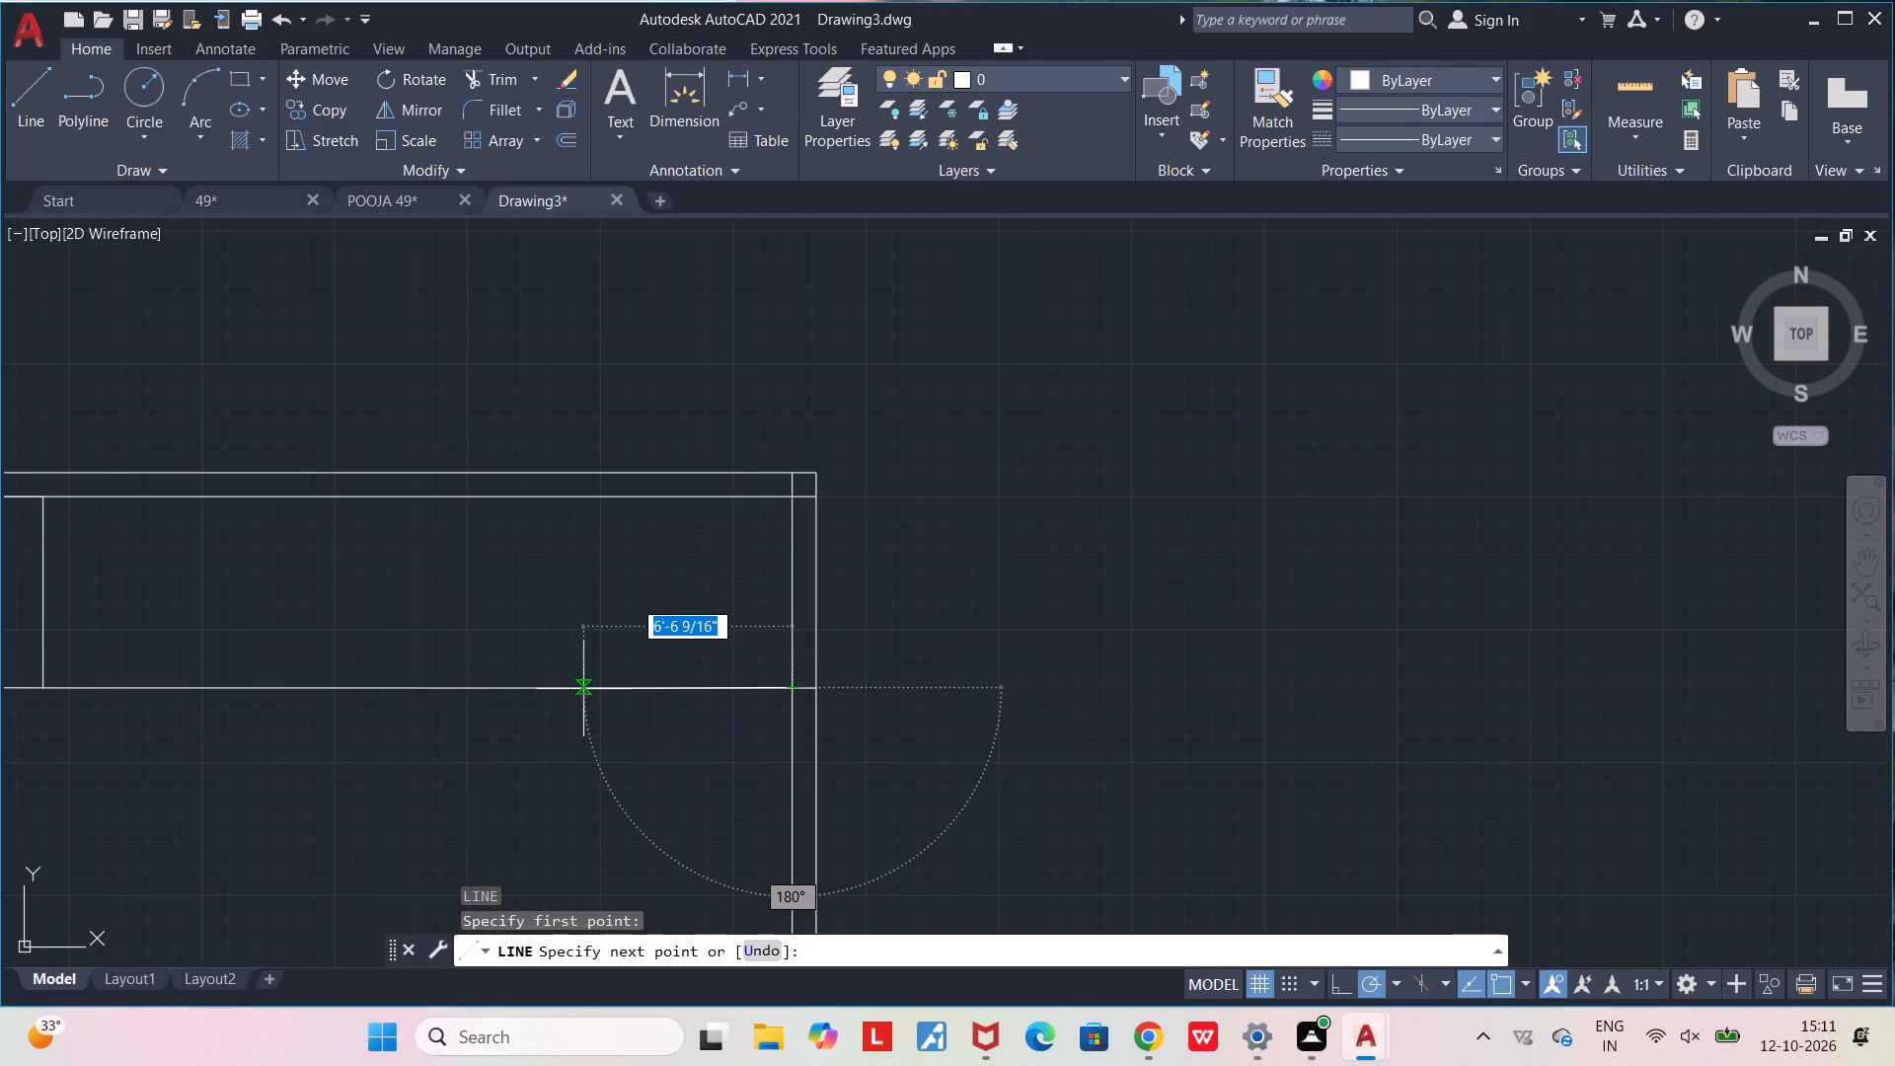
pyautogui.write("5'")
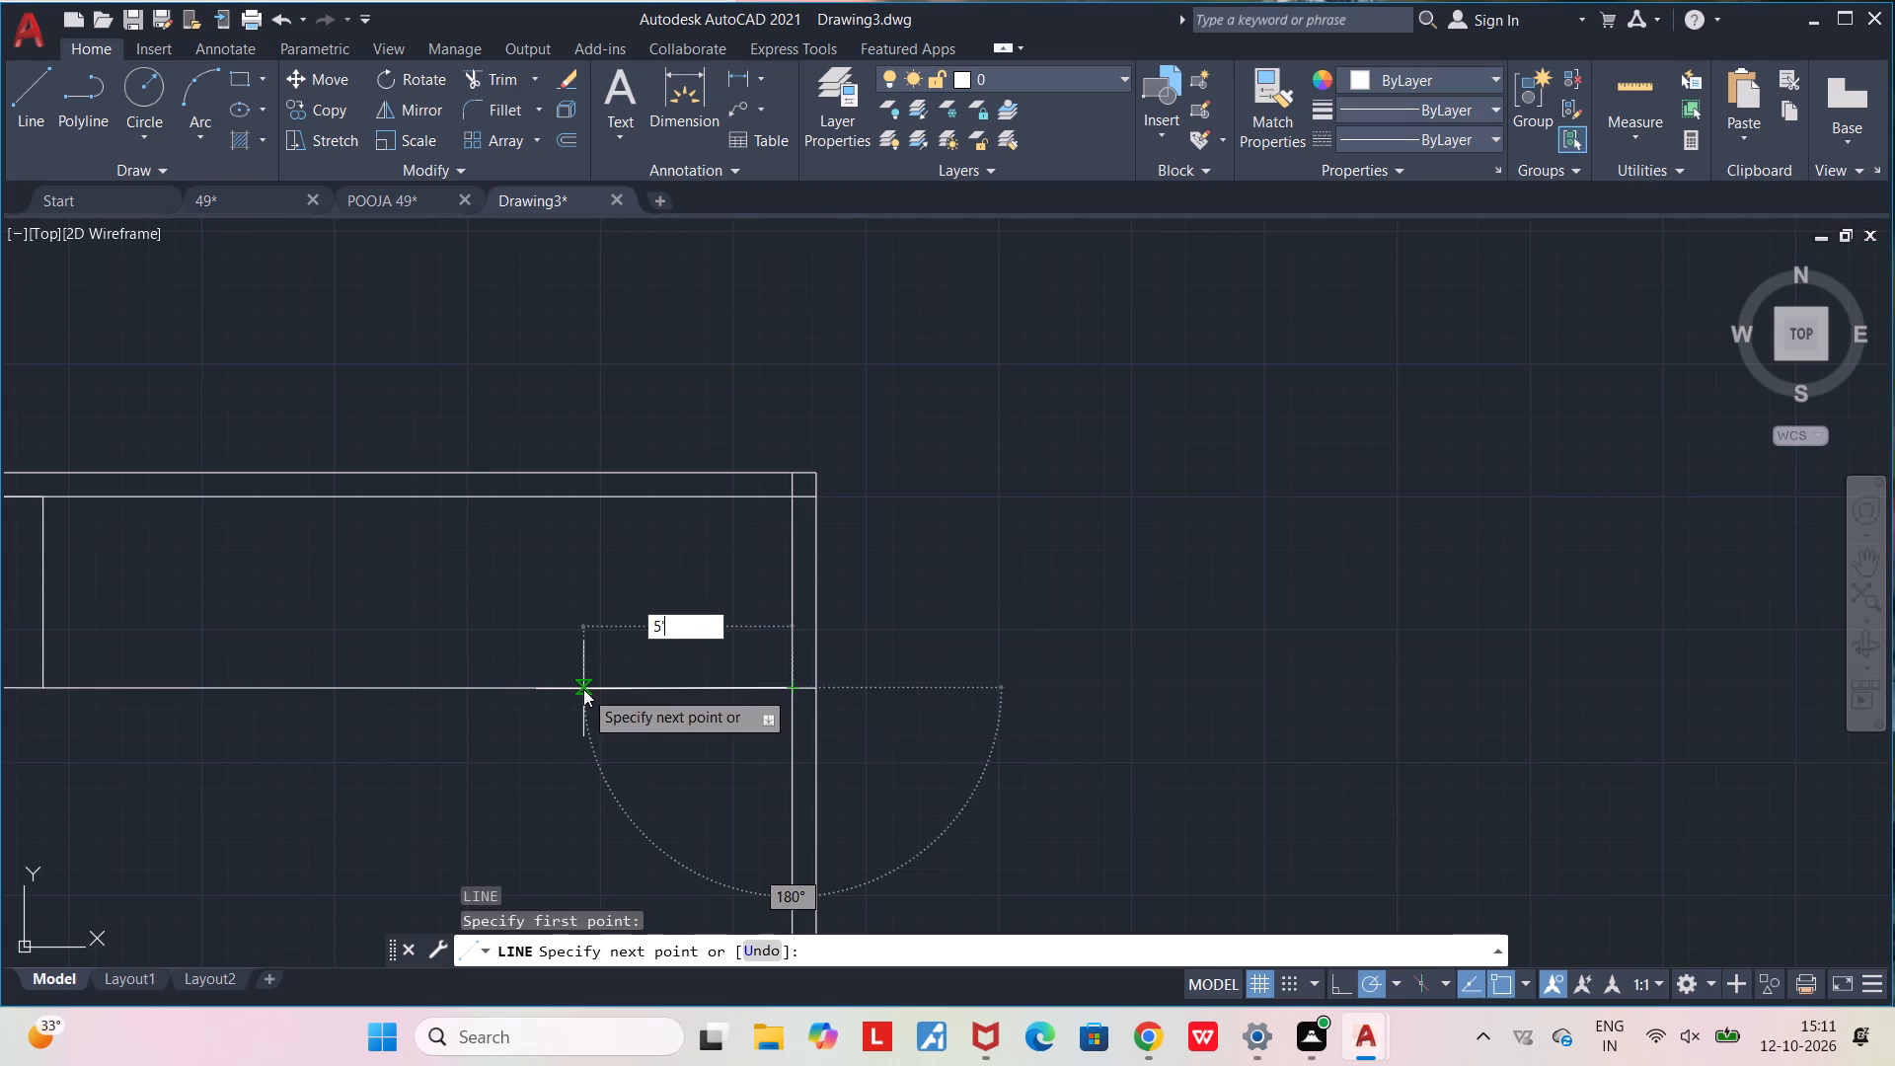
pyautogui.press('Return')
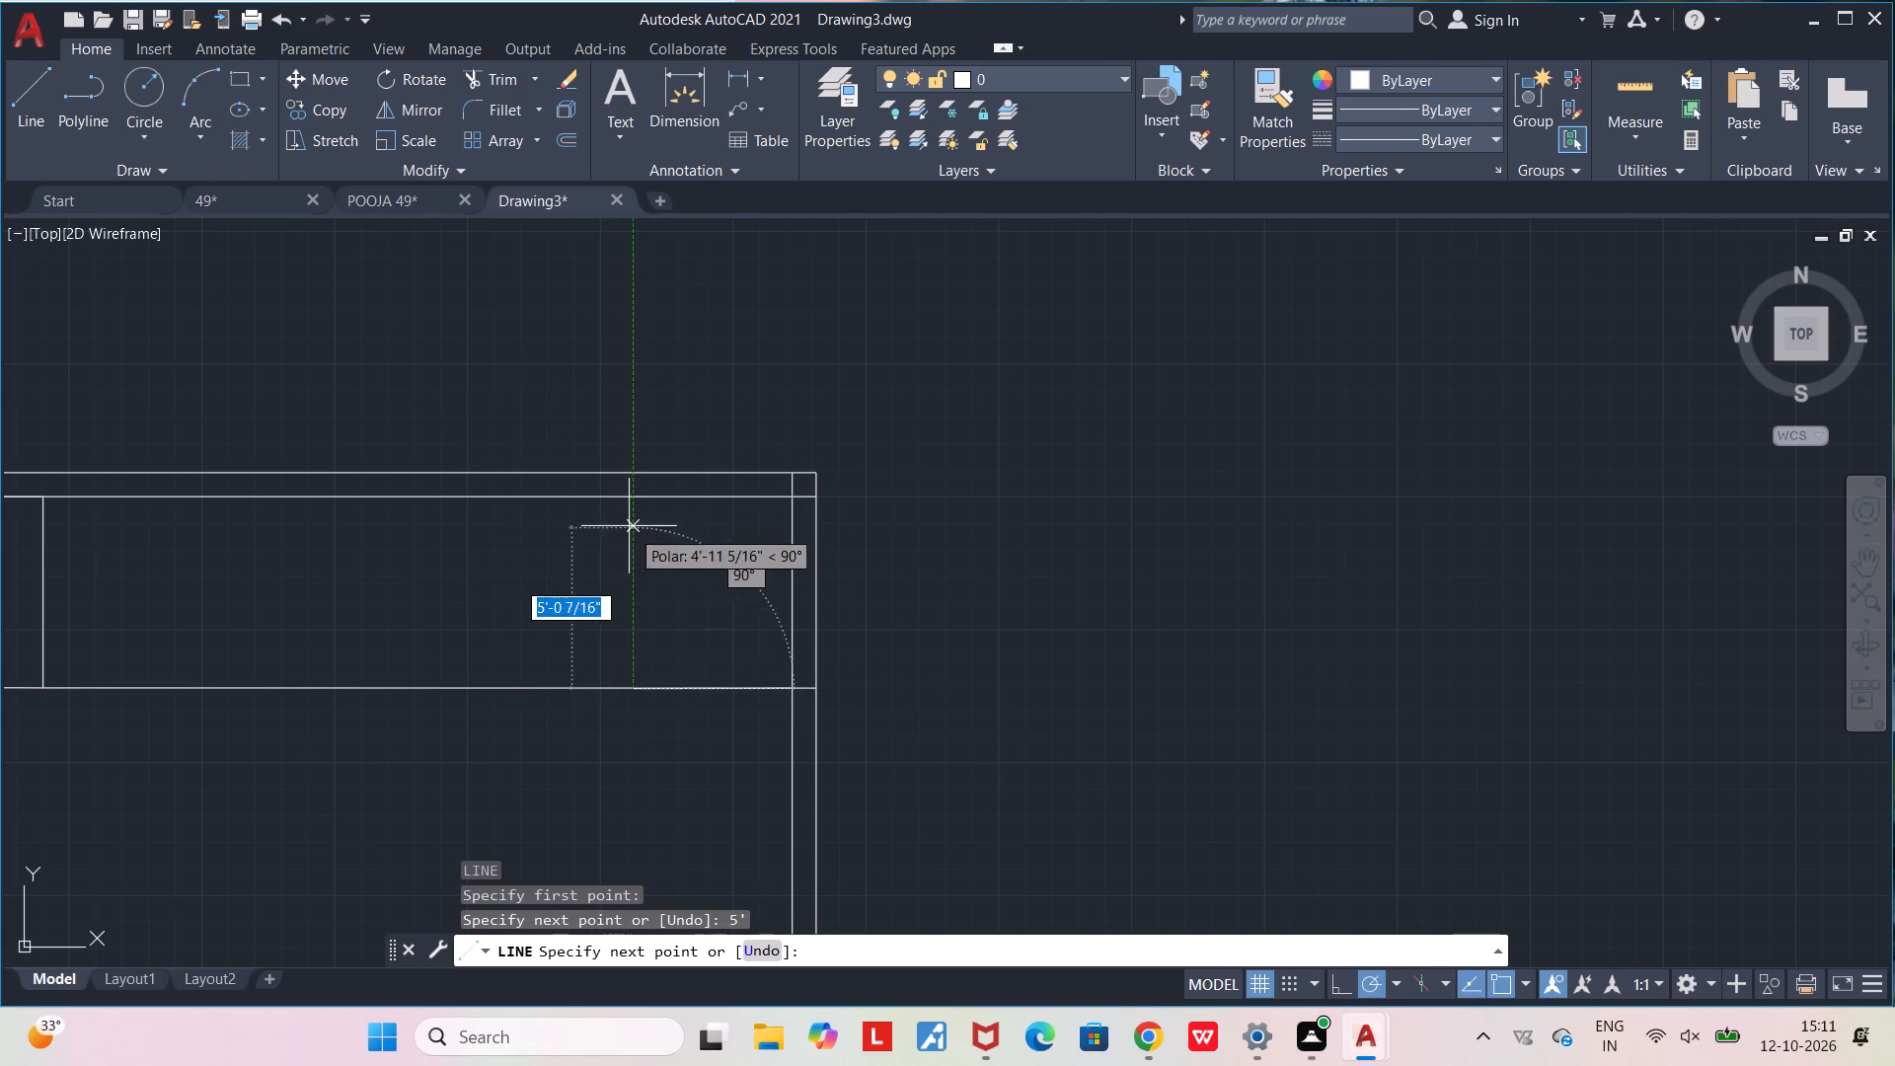
pyautogui.click(635, 468)
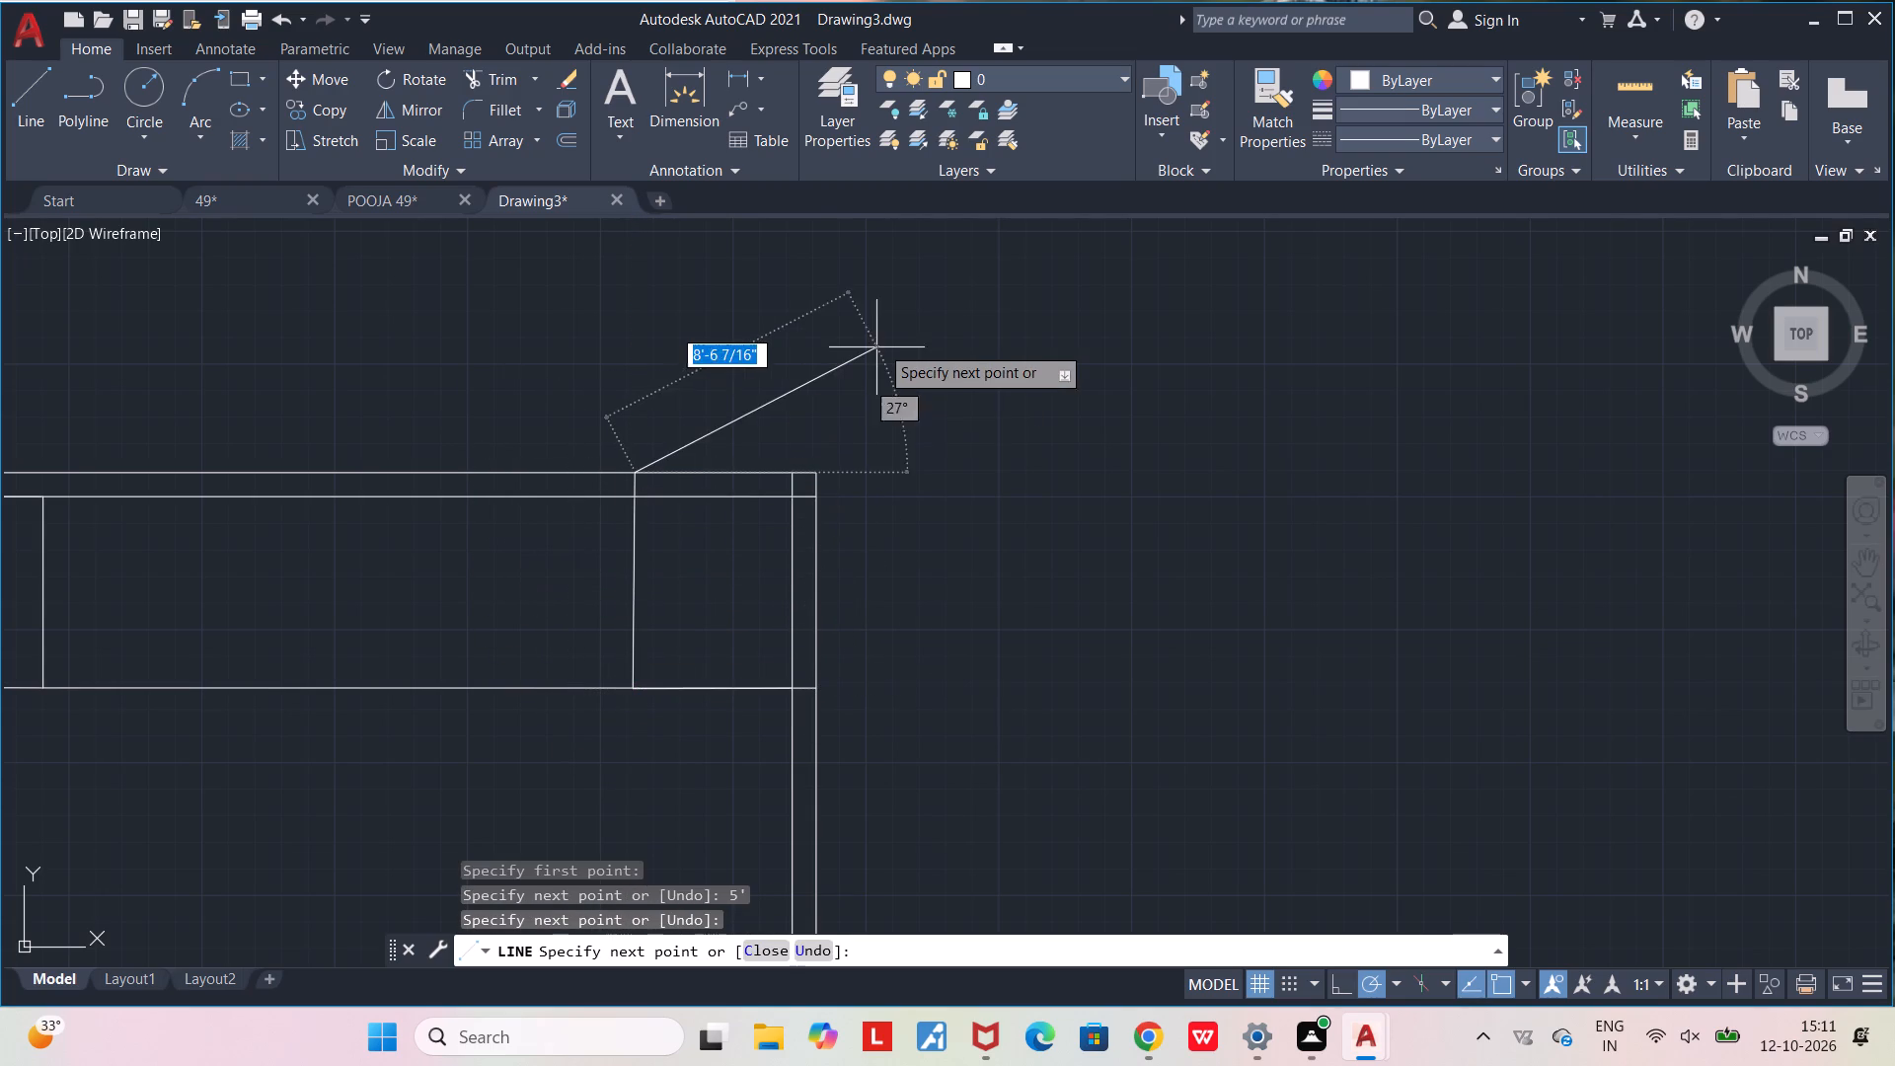
pyautogui.press('Escape')
# Offset the long cross line and the upper-left room's bottom line 9" downward.
pyautogui.moveTo(720, 534); pyautogui.dragTo(959, 530, button='middle')
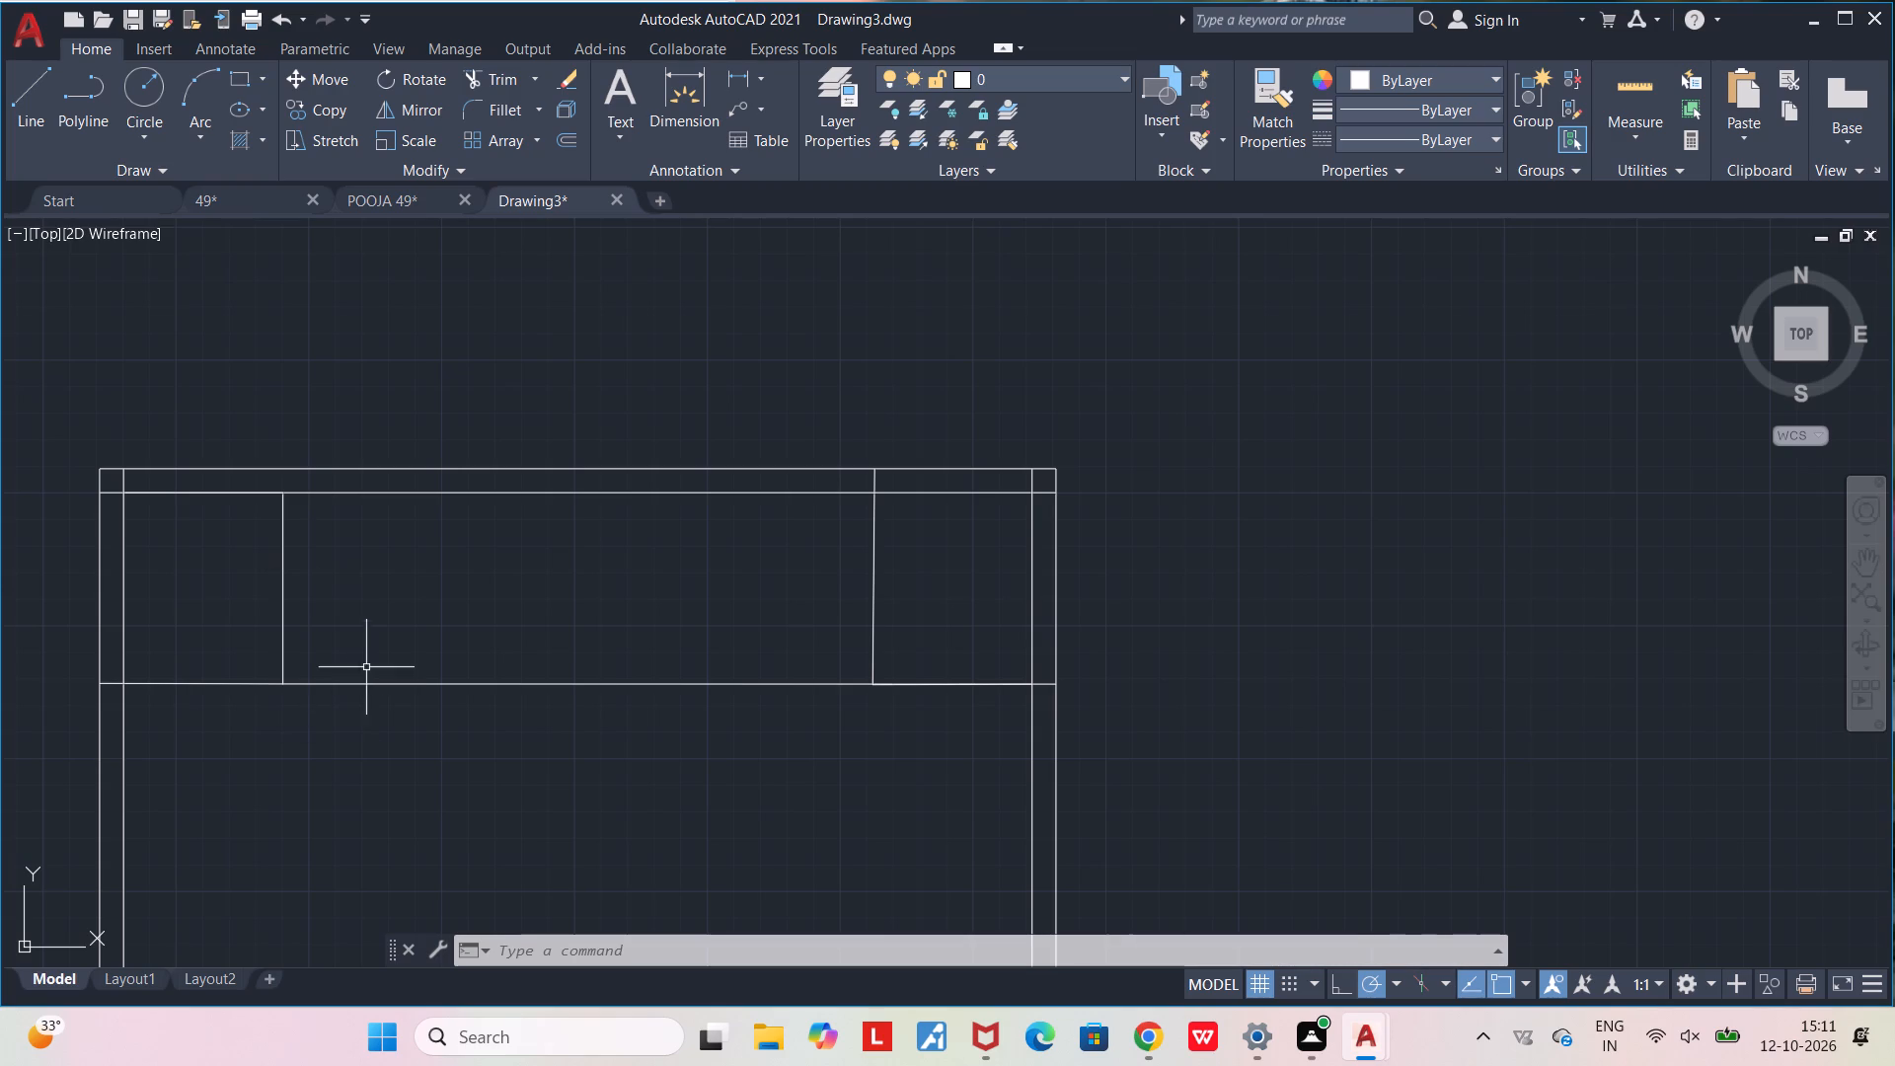
pyautogui.write('OO')
pyautogui.press('BackSpace')
pyautogui.press('BackSpace')
pyautogui.press('BackSpace')
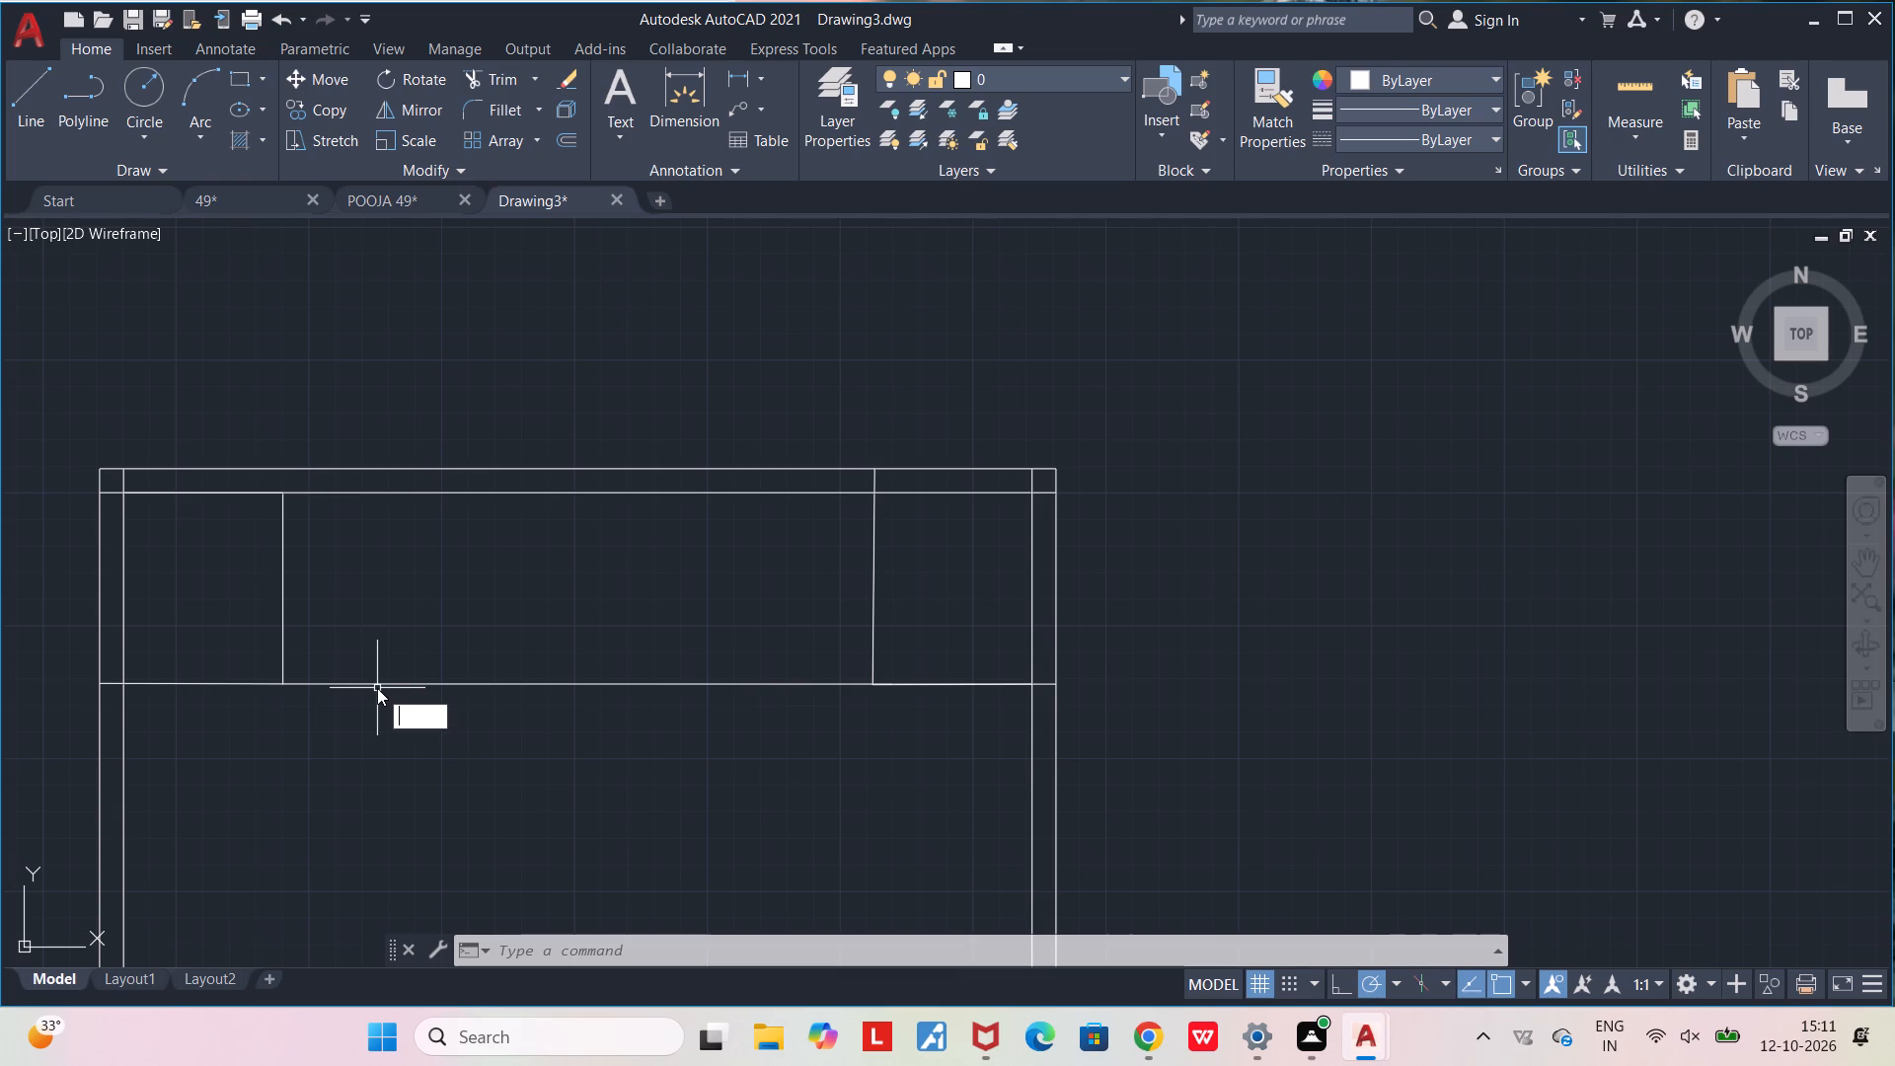
pyautogui.write('OFF')
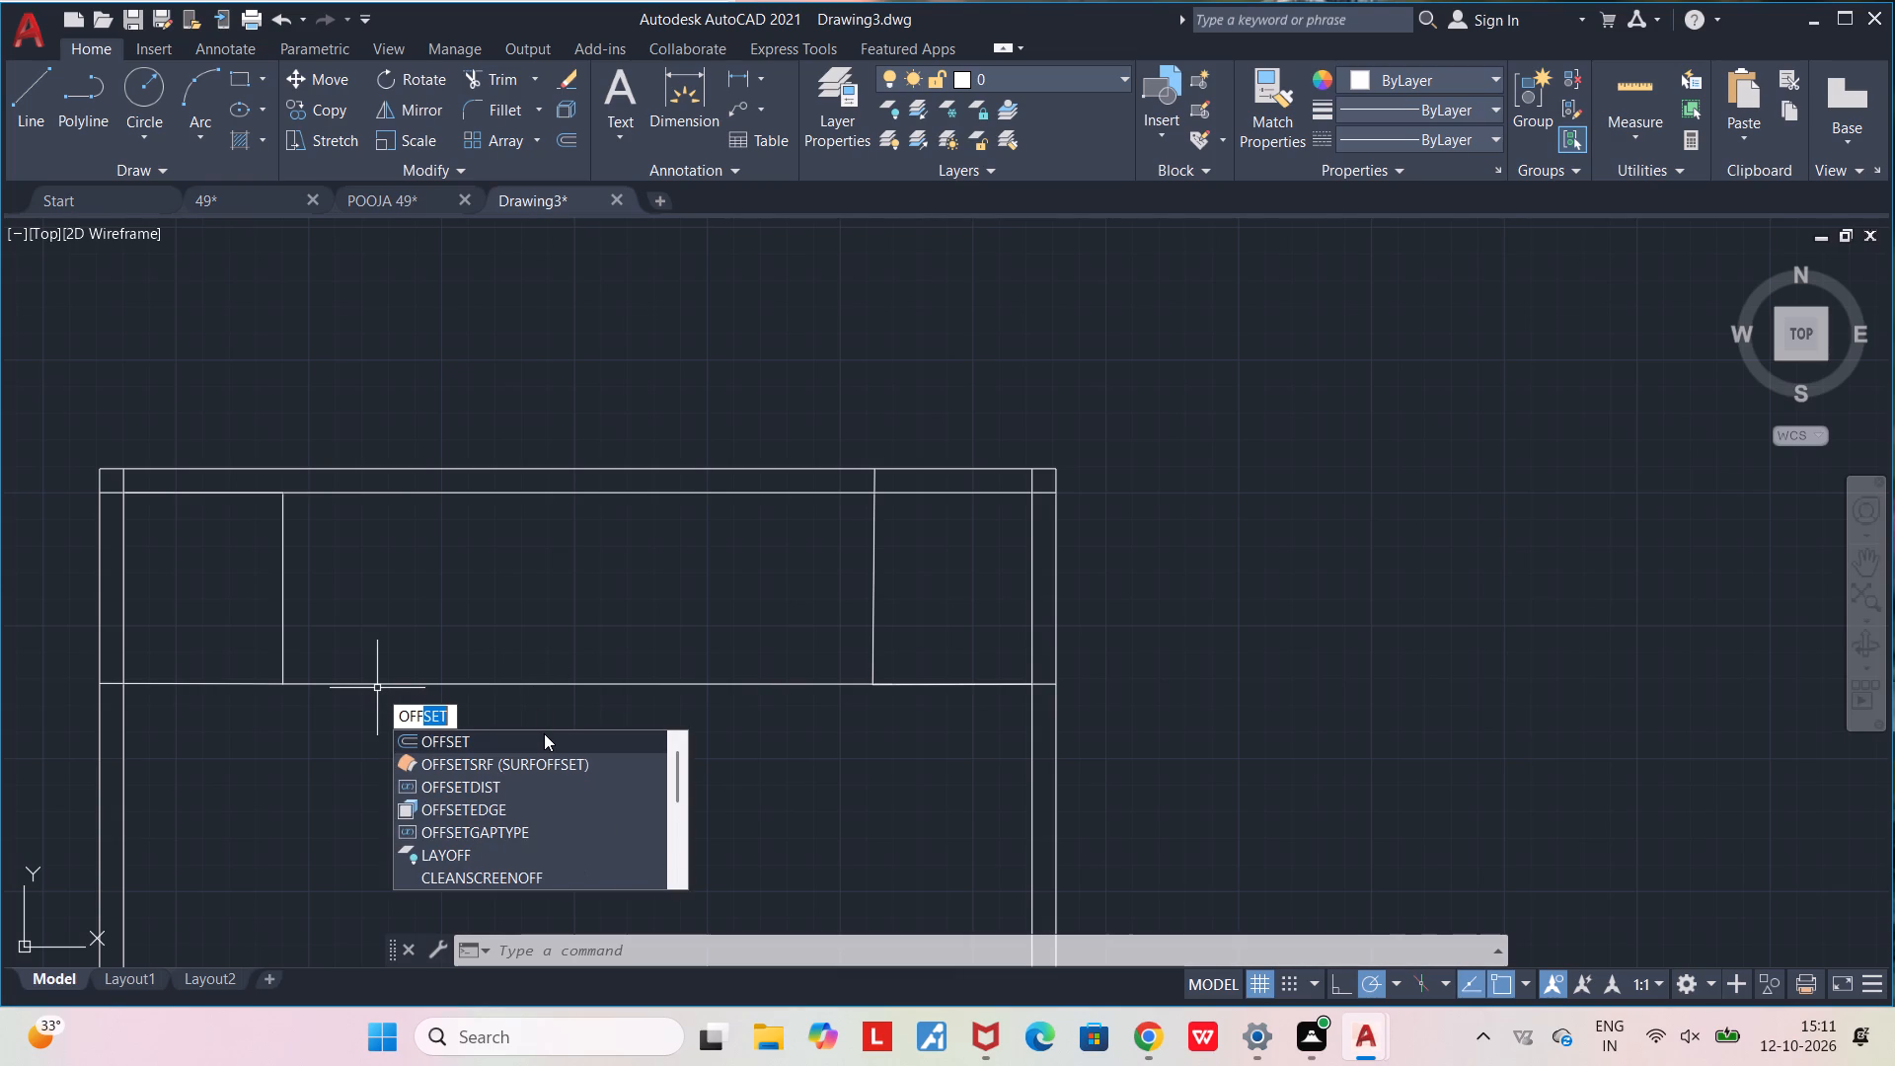
pyautogui.click(543, 738)
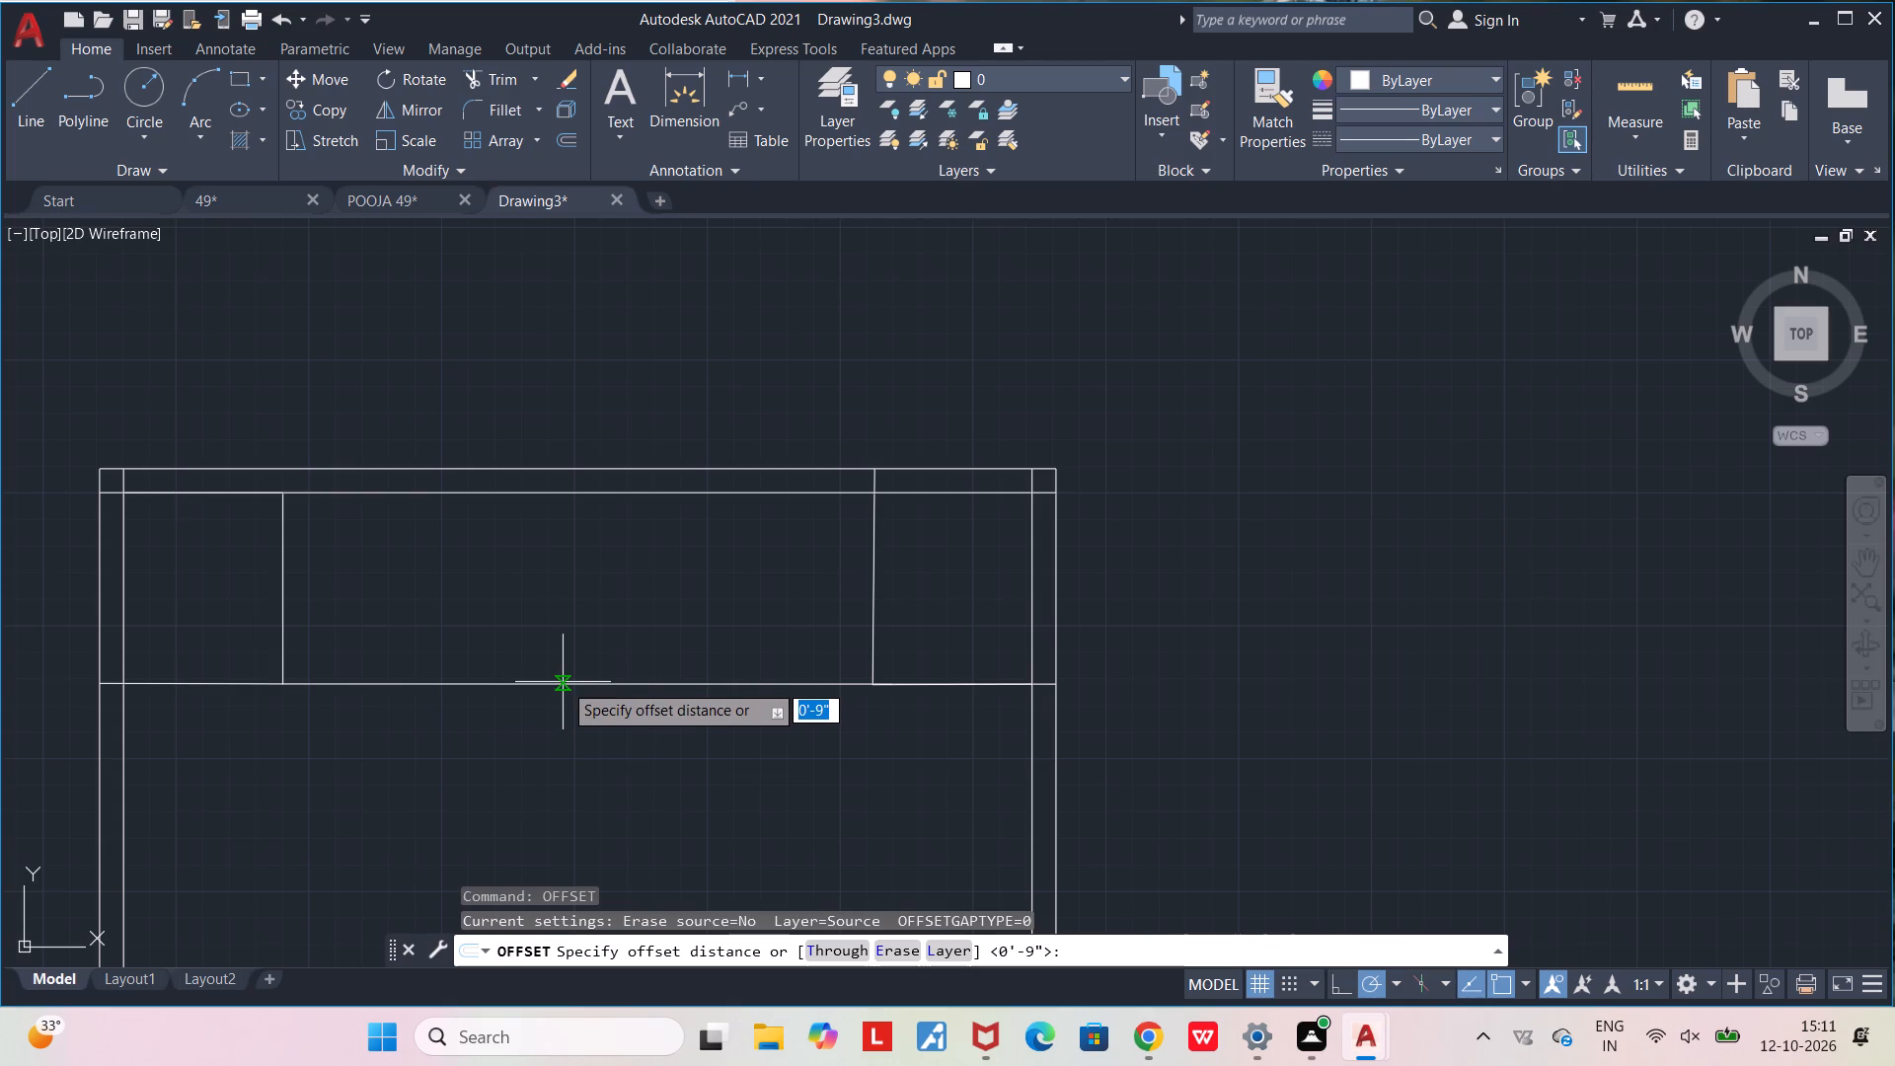
pyautogui.click(564, 685)
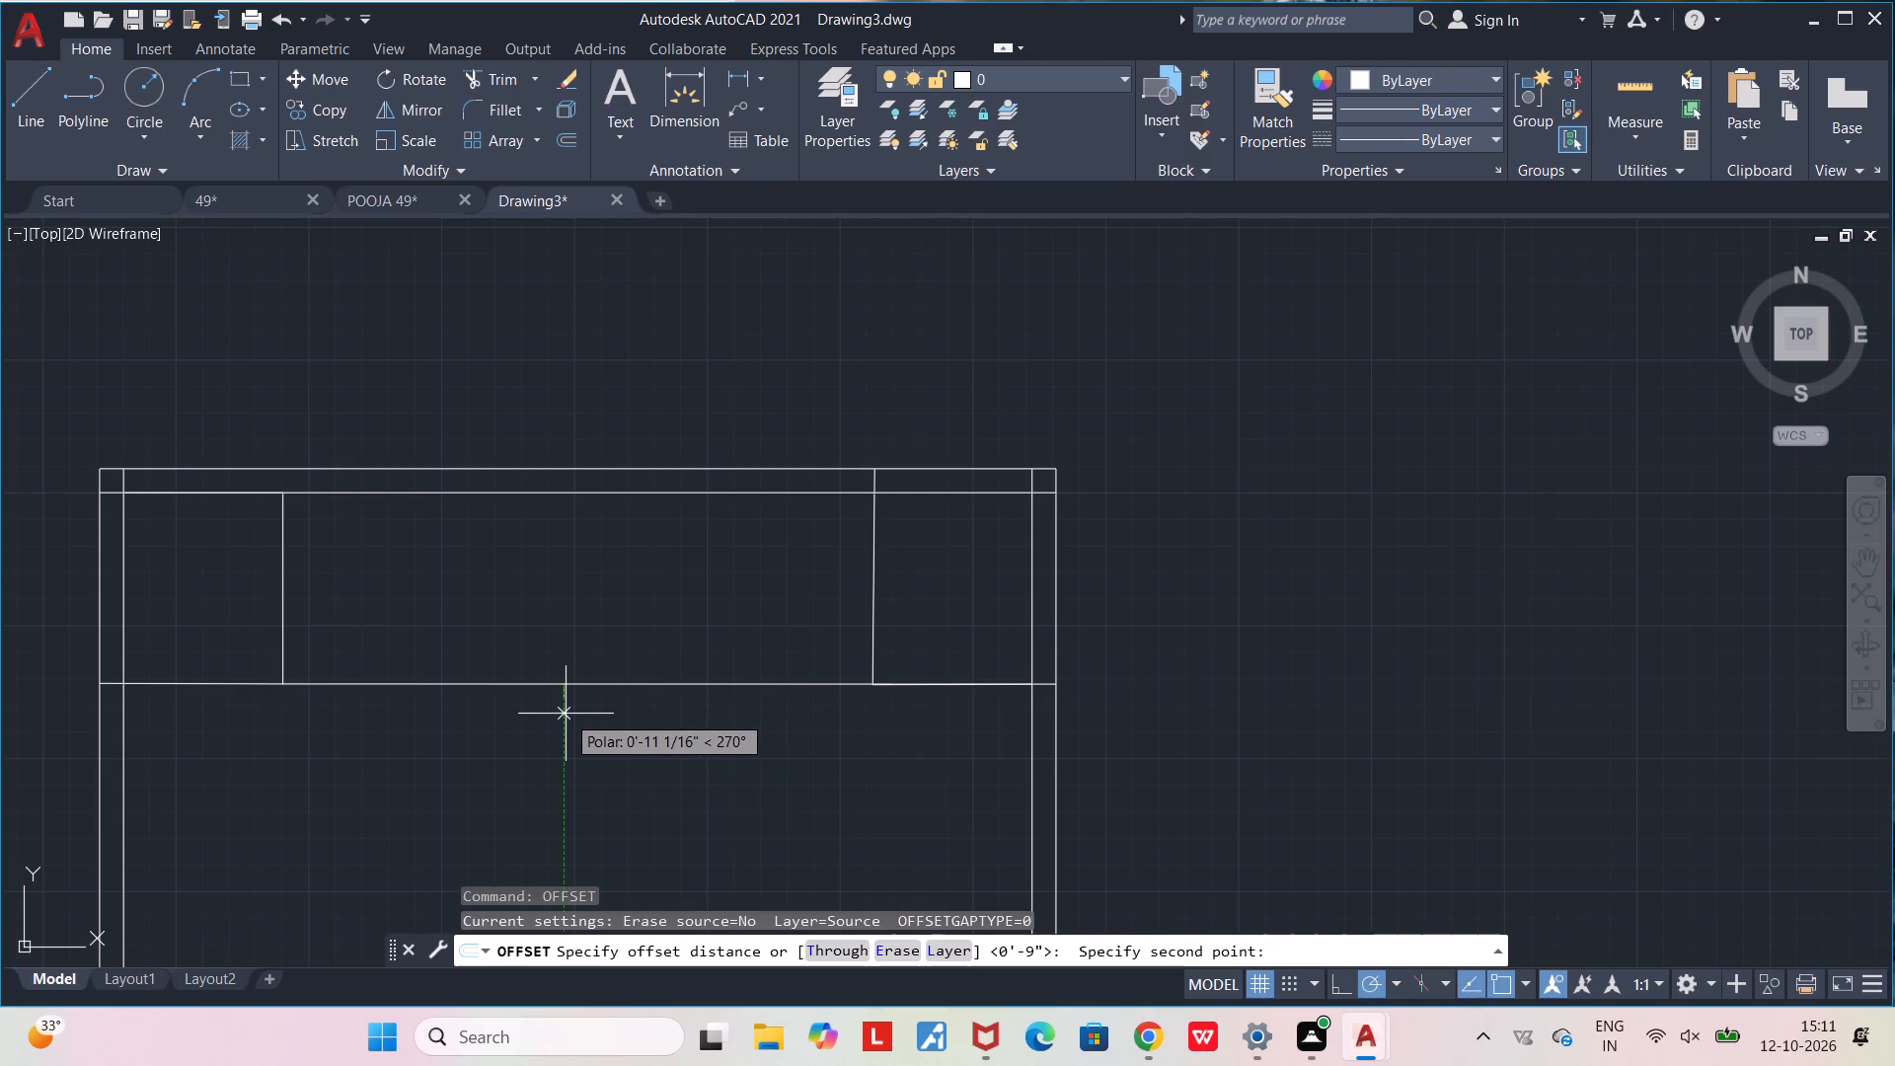
pyautogui.write('9"')
pyautogui.press('Return')
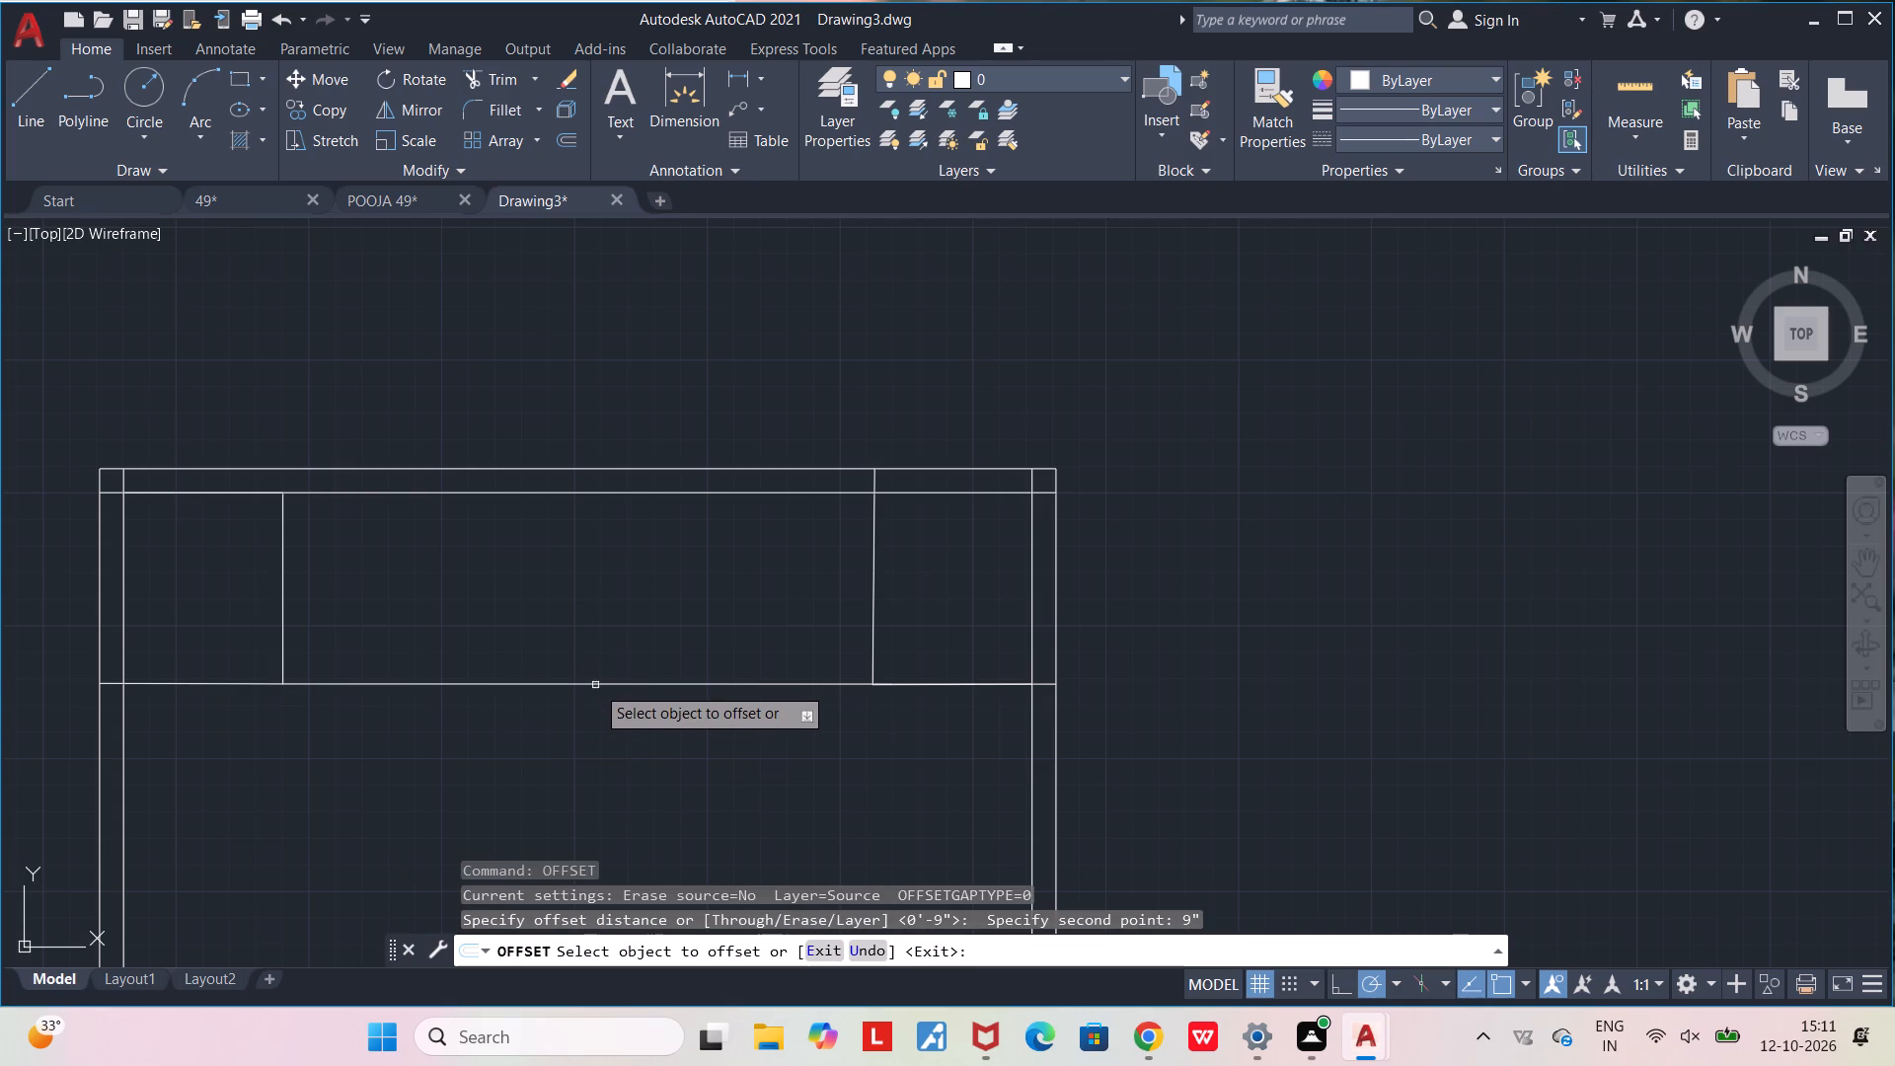
pyautogui.click(588, 685)
pyautogui.click(593, 723)
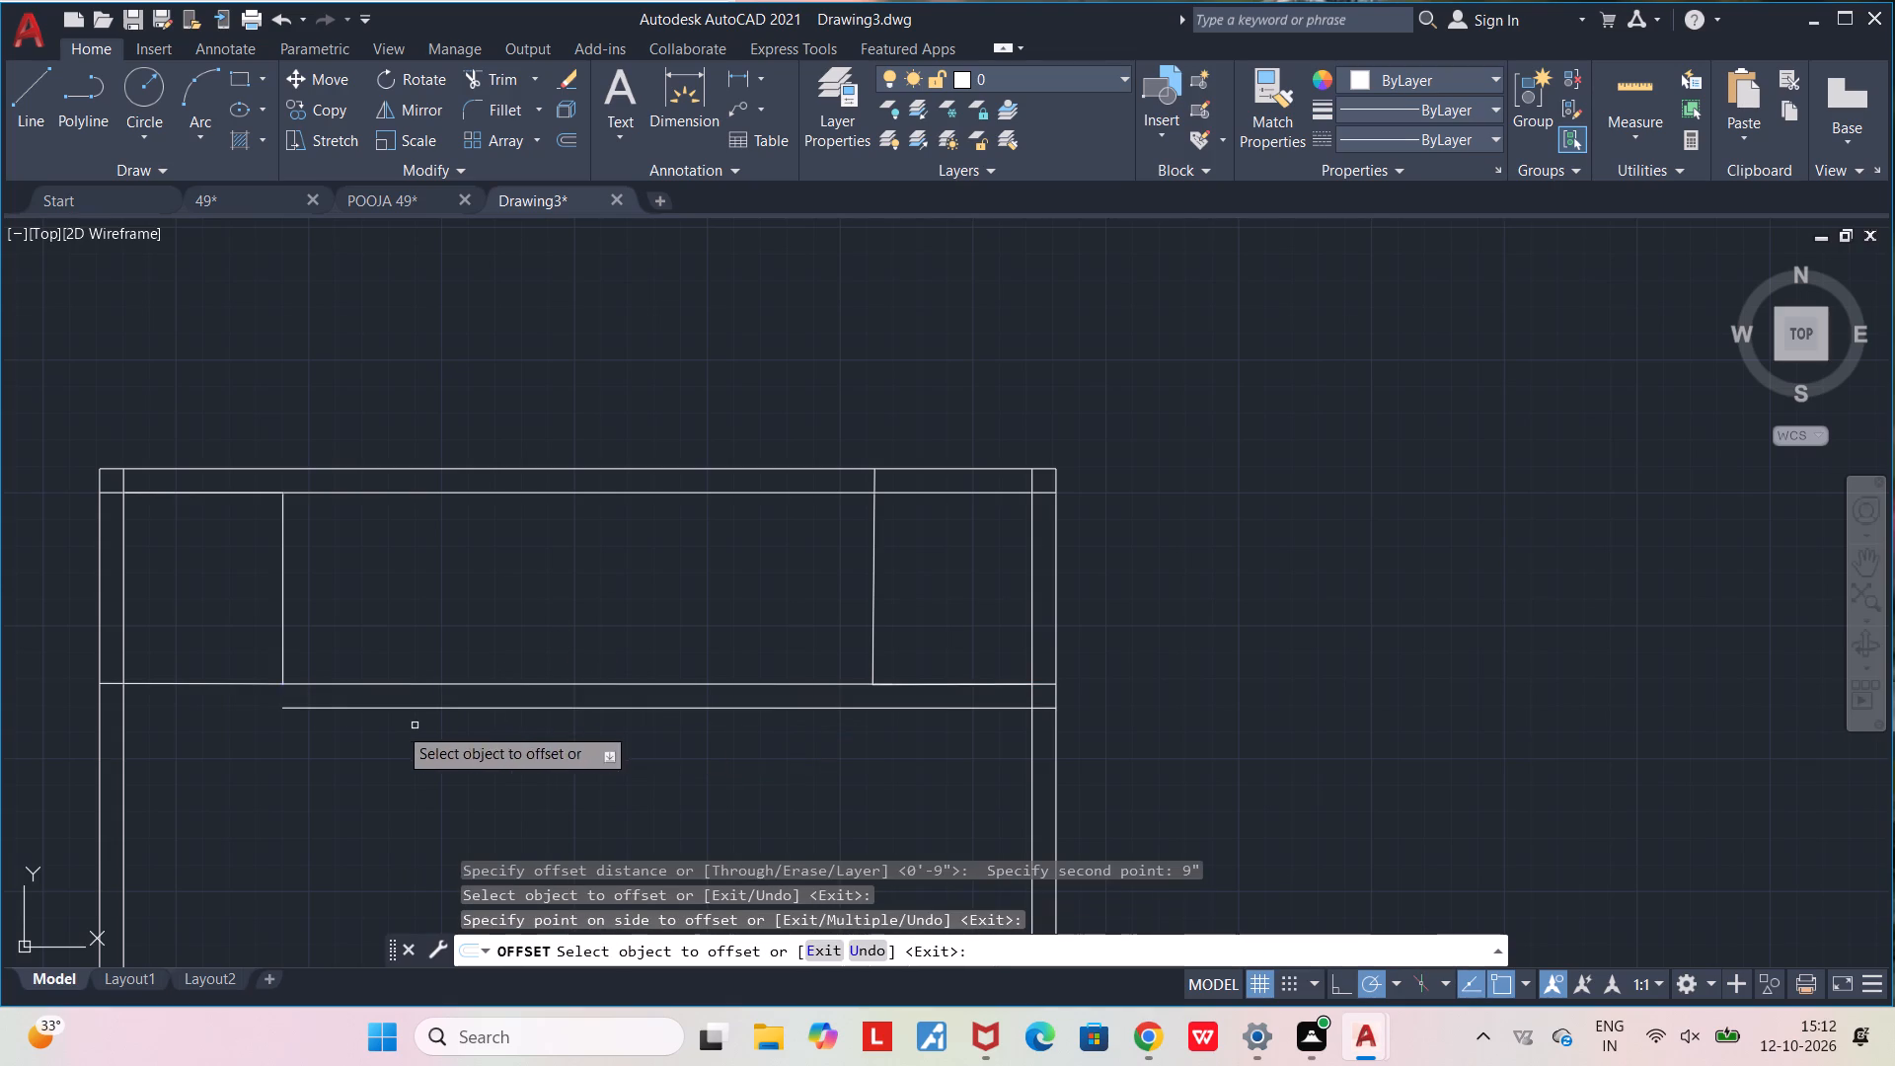
pyautogui.click(224, 682)
pyautogui.click(218, 719)
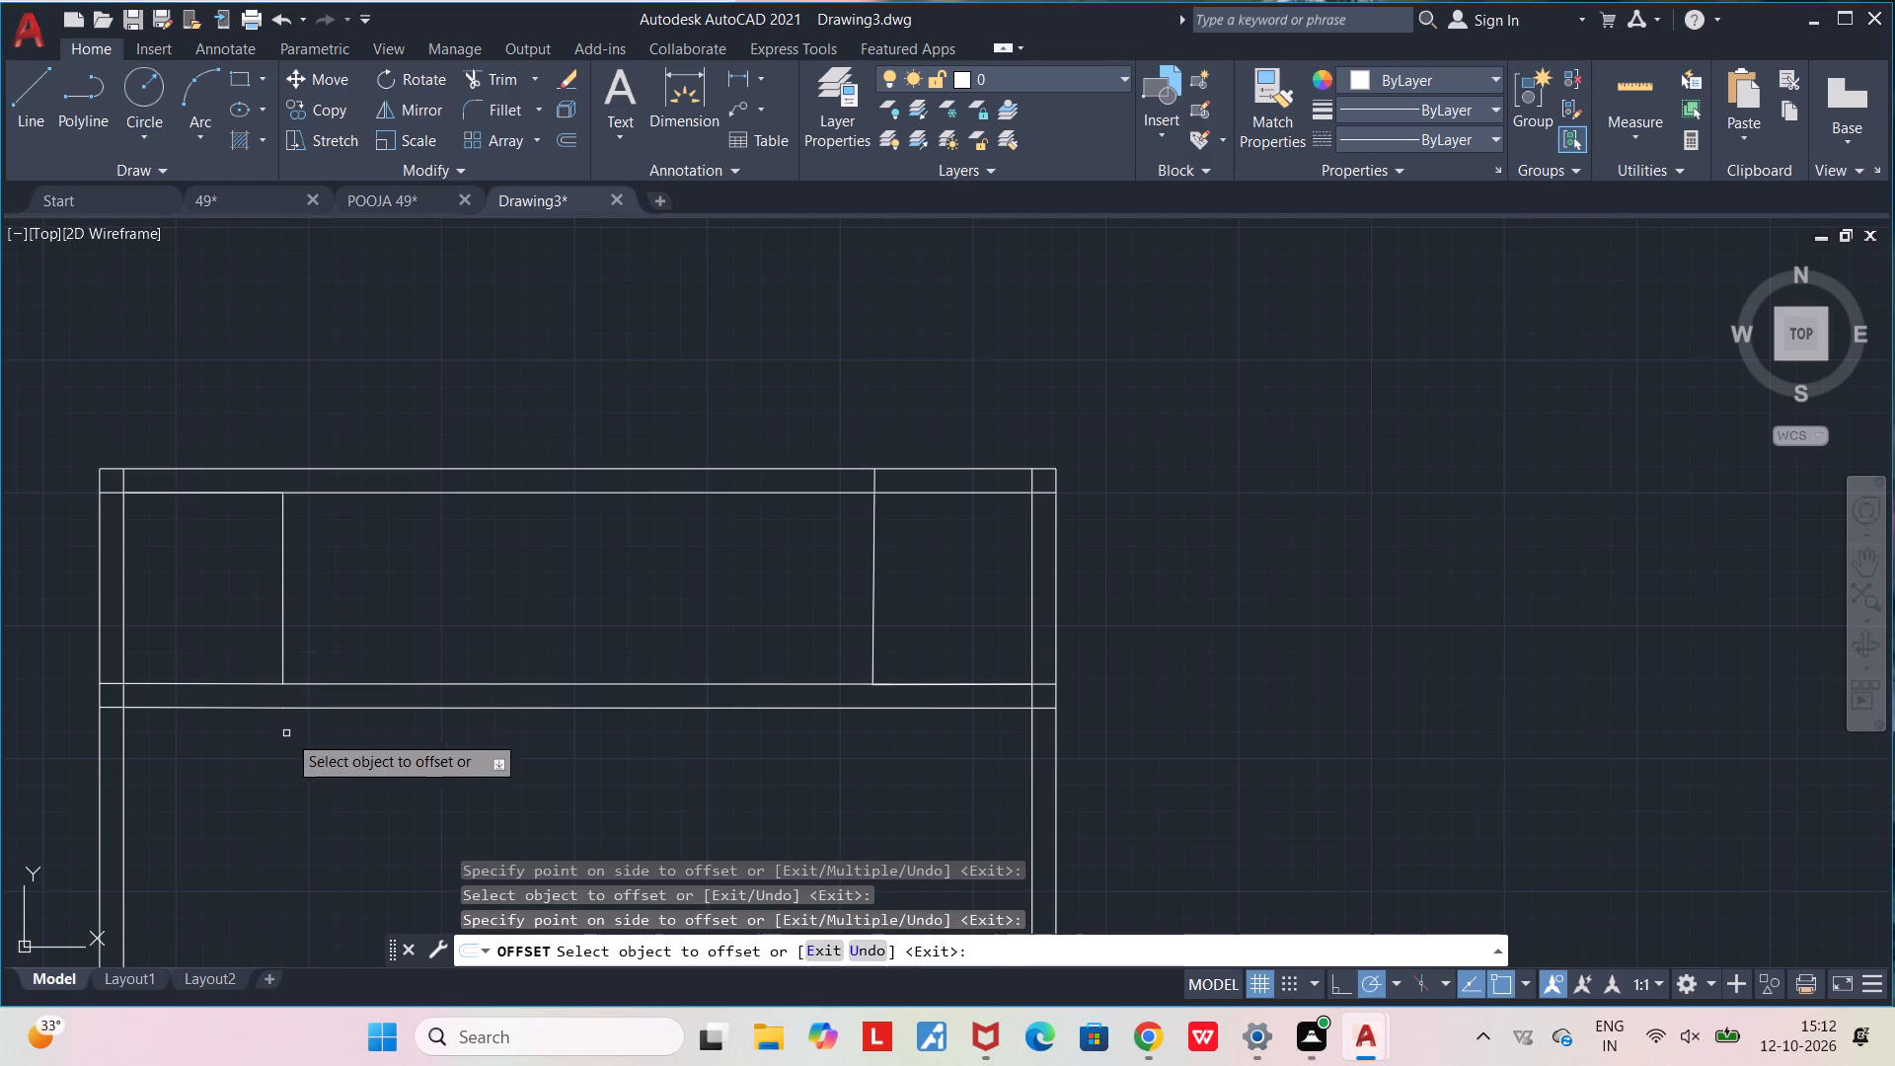
pyautogui.press('Escape')
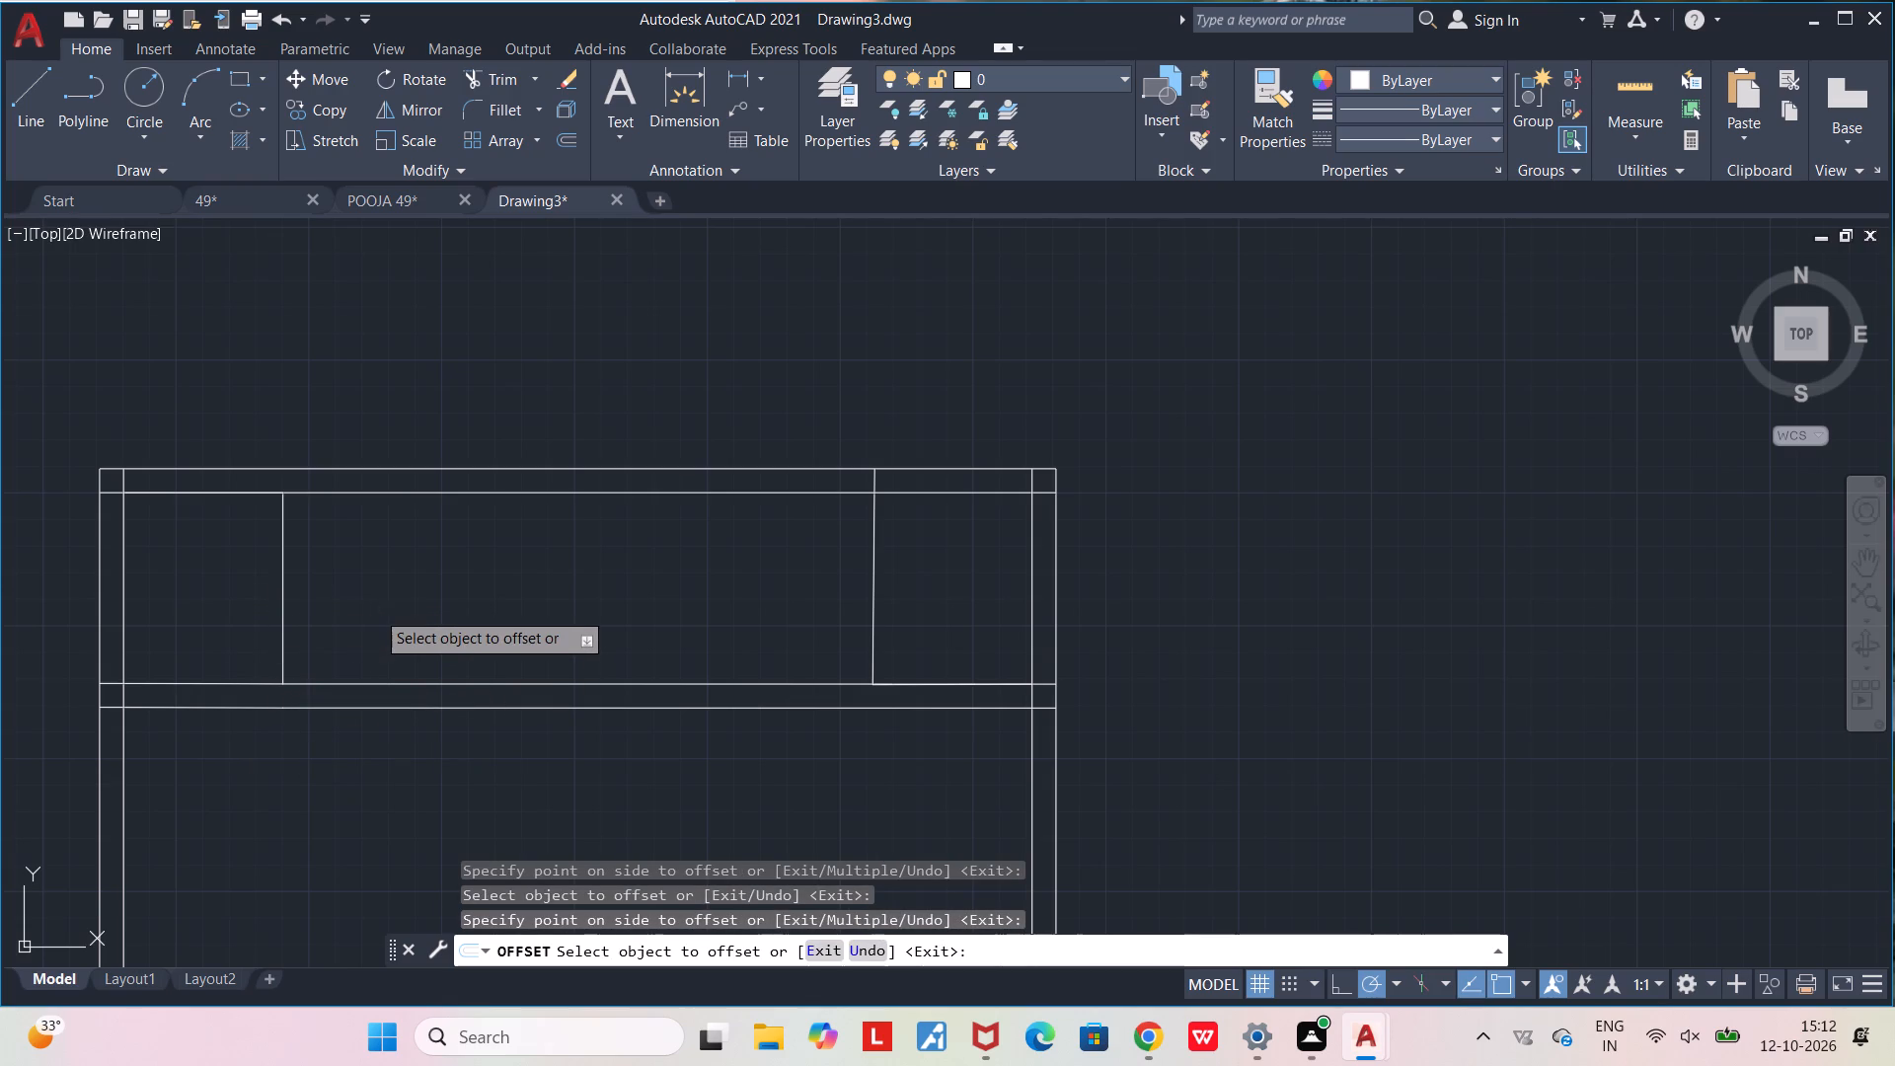
pyautogui.press('Escape')
# Offset the inner side lines of the two upper rooms 4.5" toward the middle space between them.
pyautogui.write('OFF')
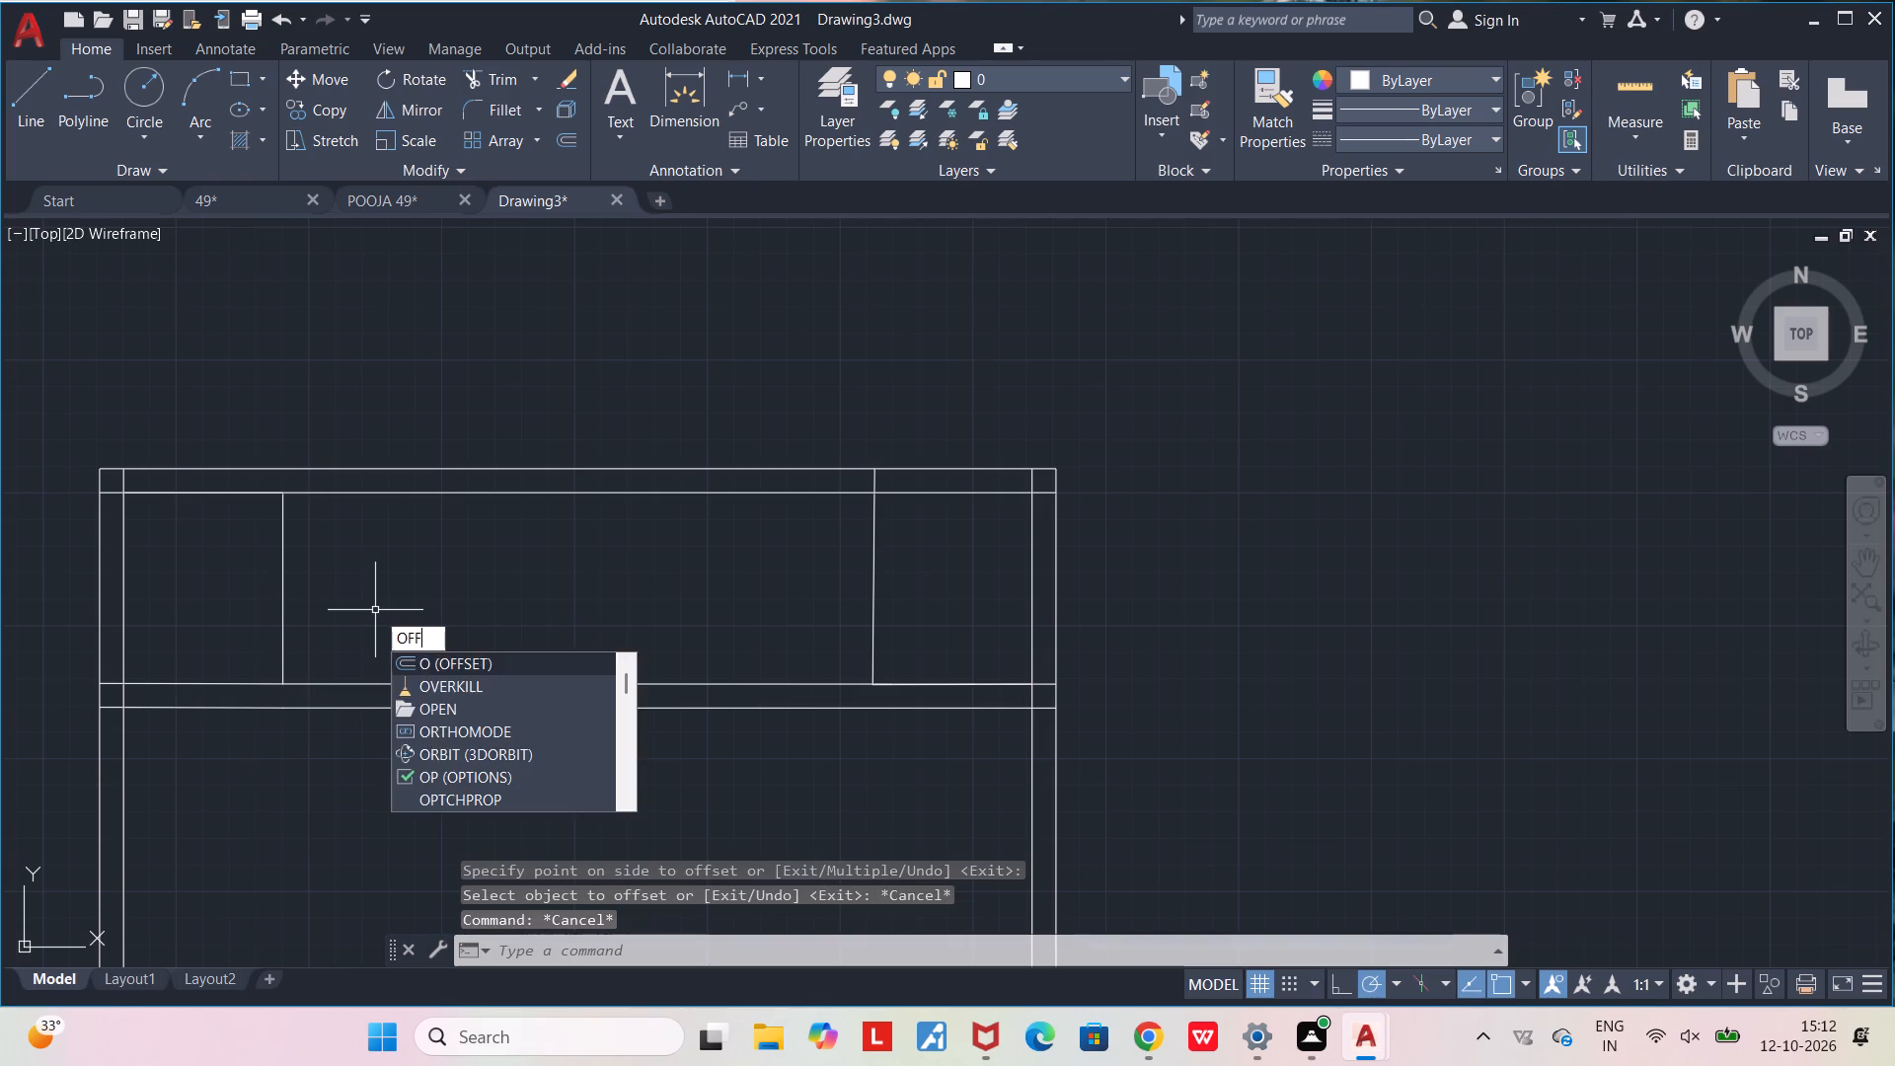
pyautogui.click(475, 655)
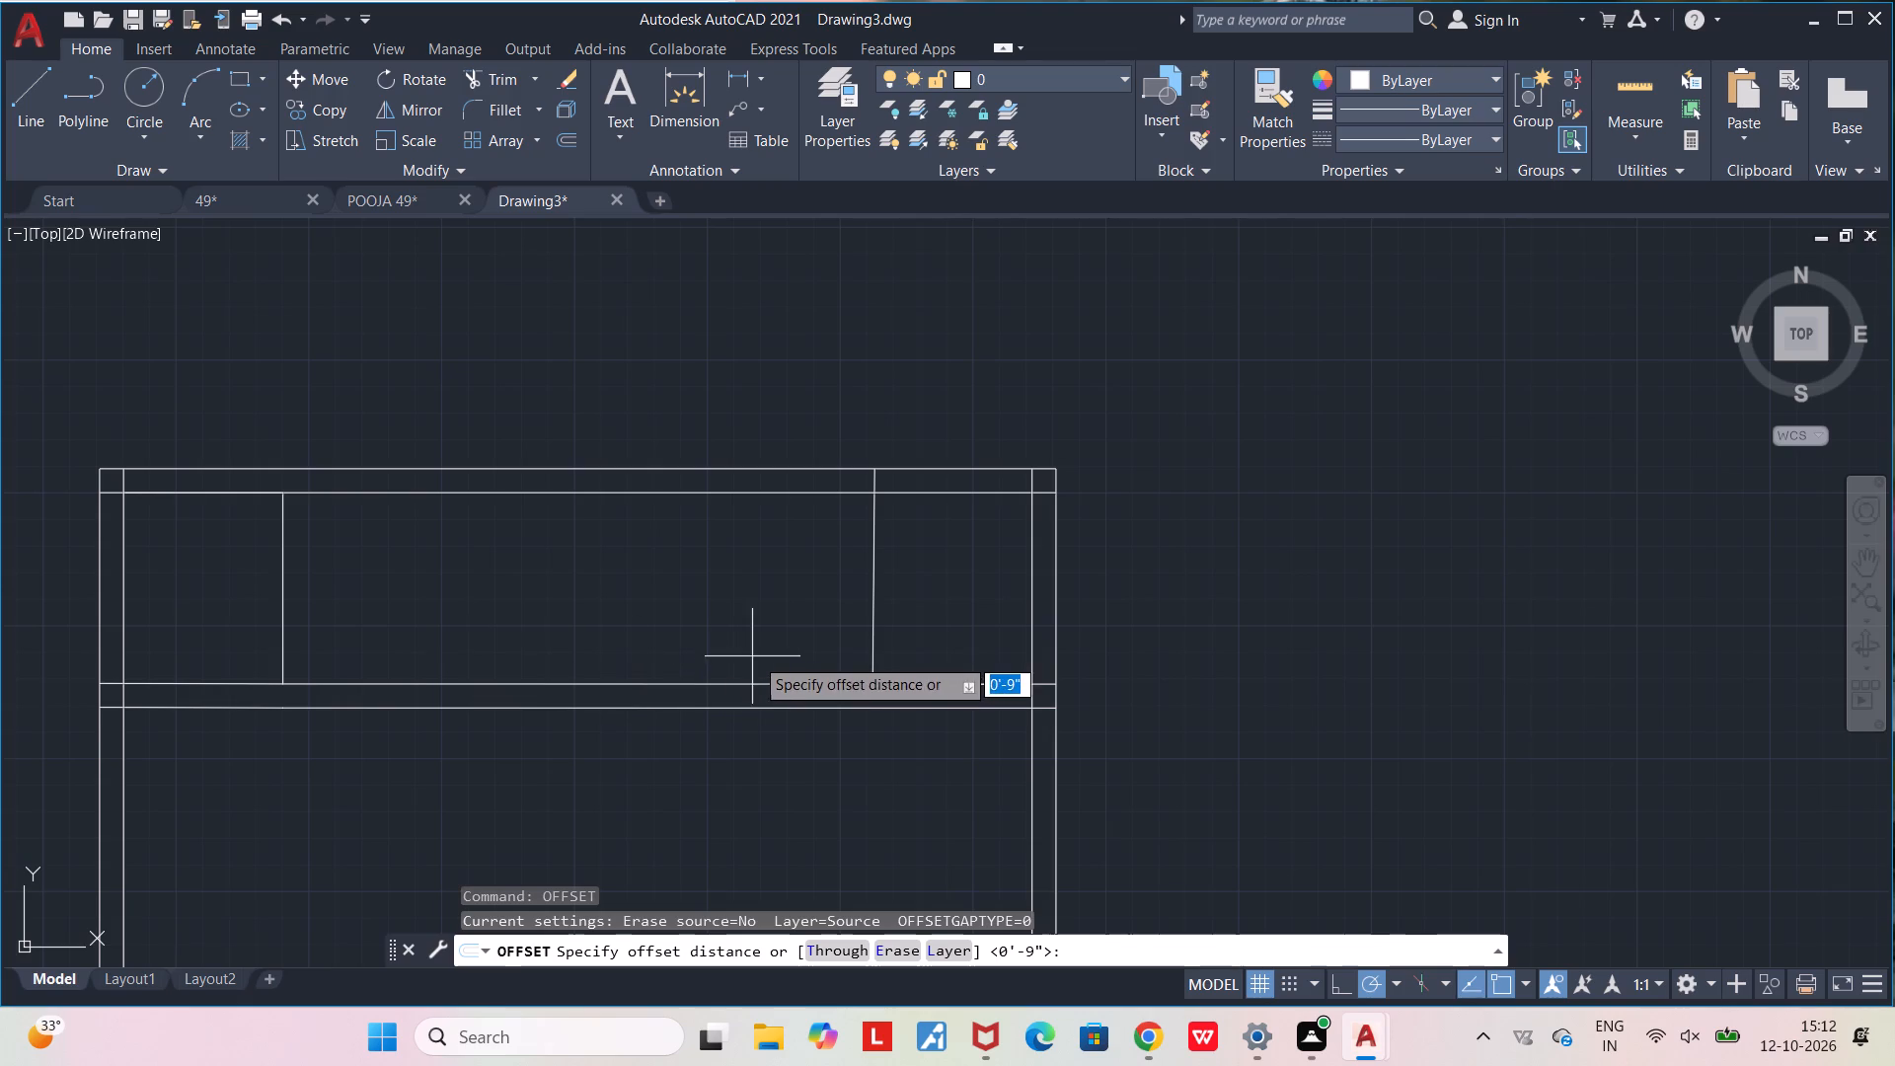
pyautogui.click(874, 583)
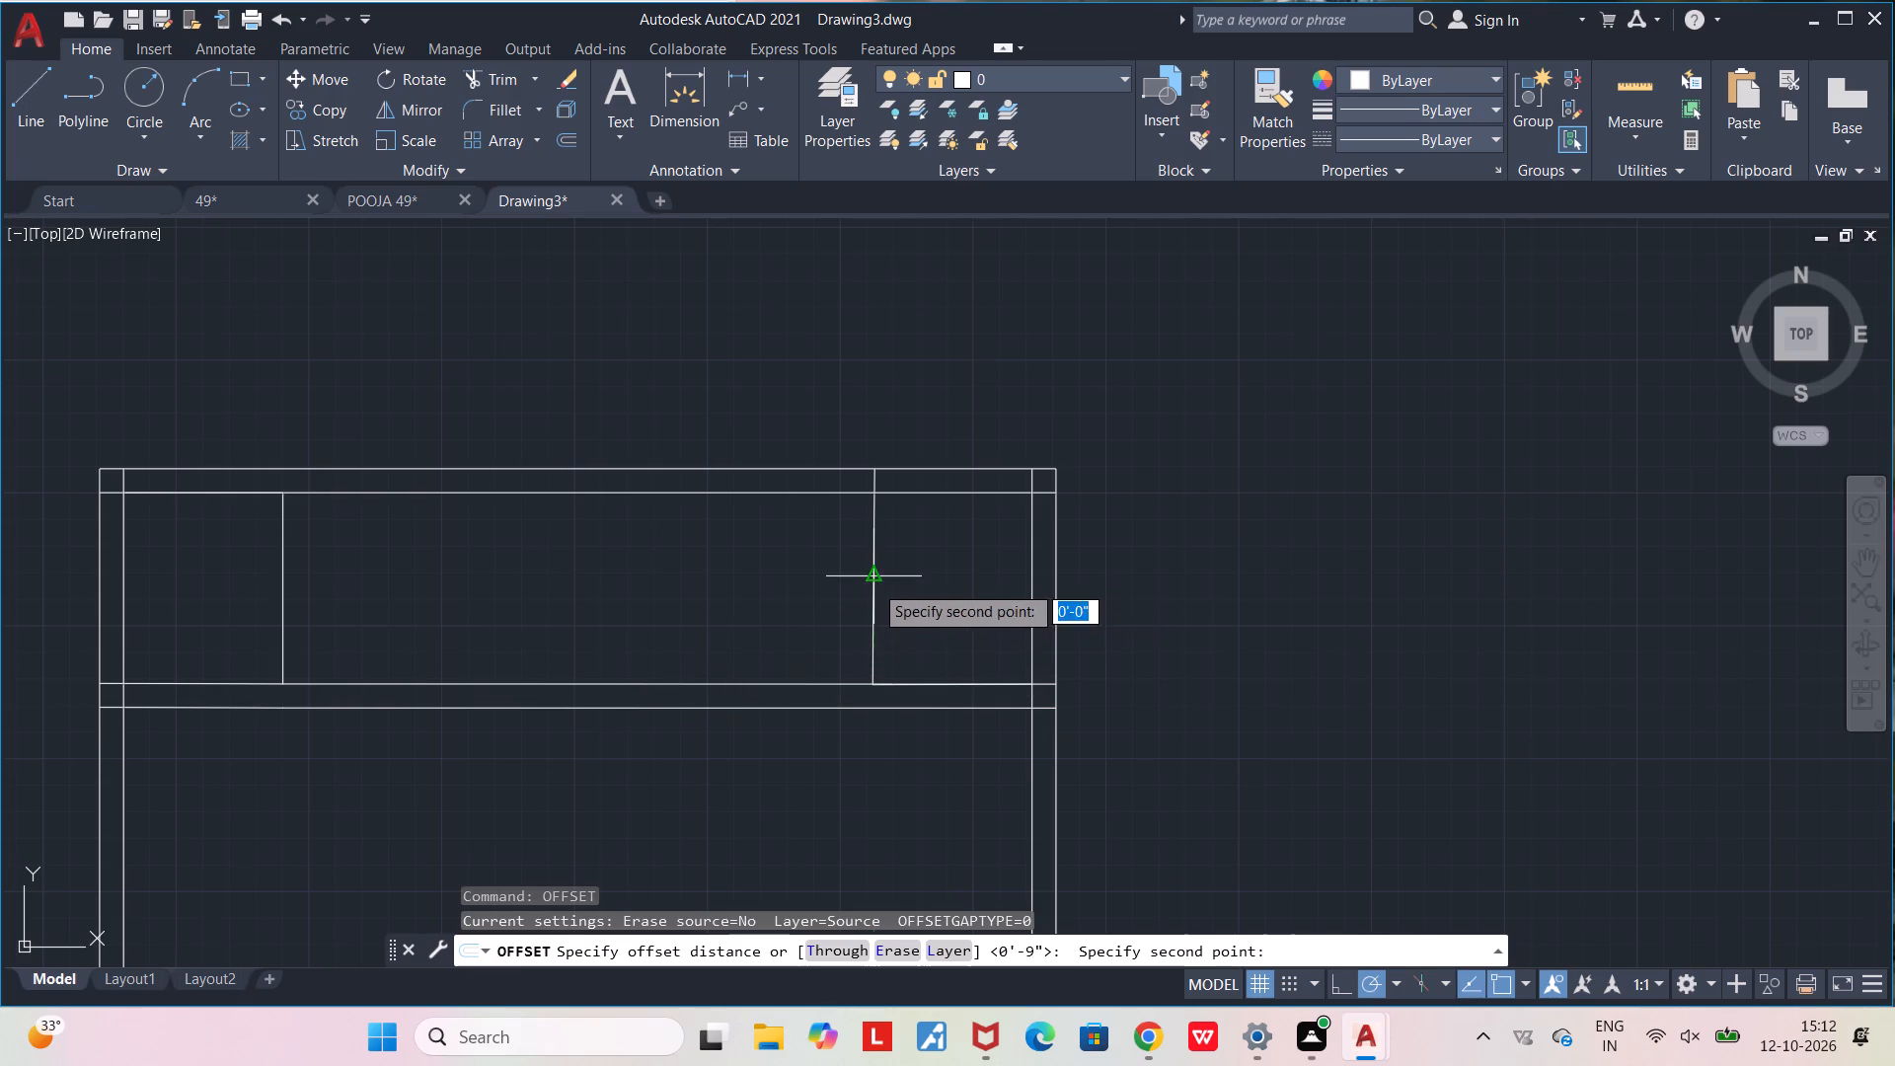
pyautogui.write('4.5')
pyautogui.hotkey('shift', '"')
pyautogui.press('Return')
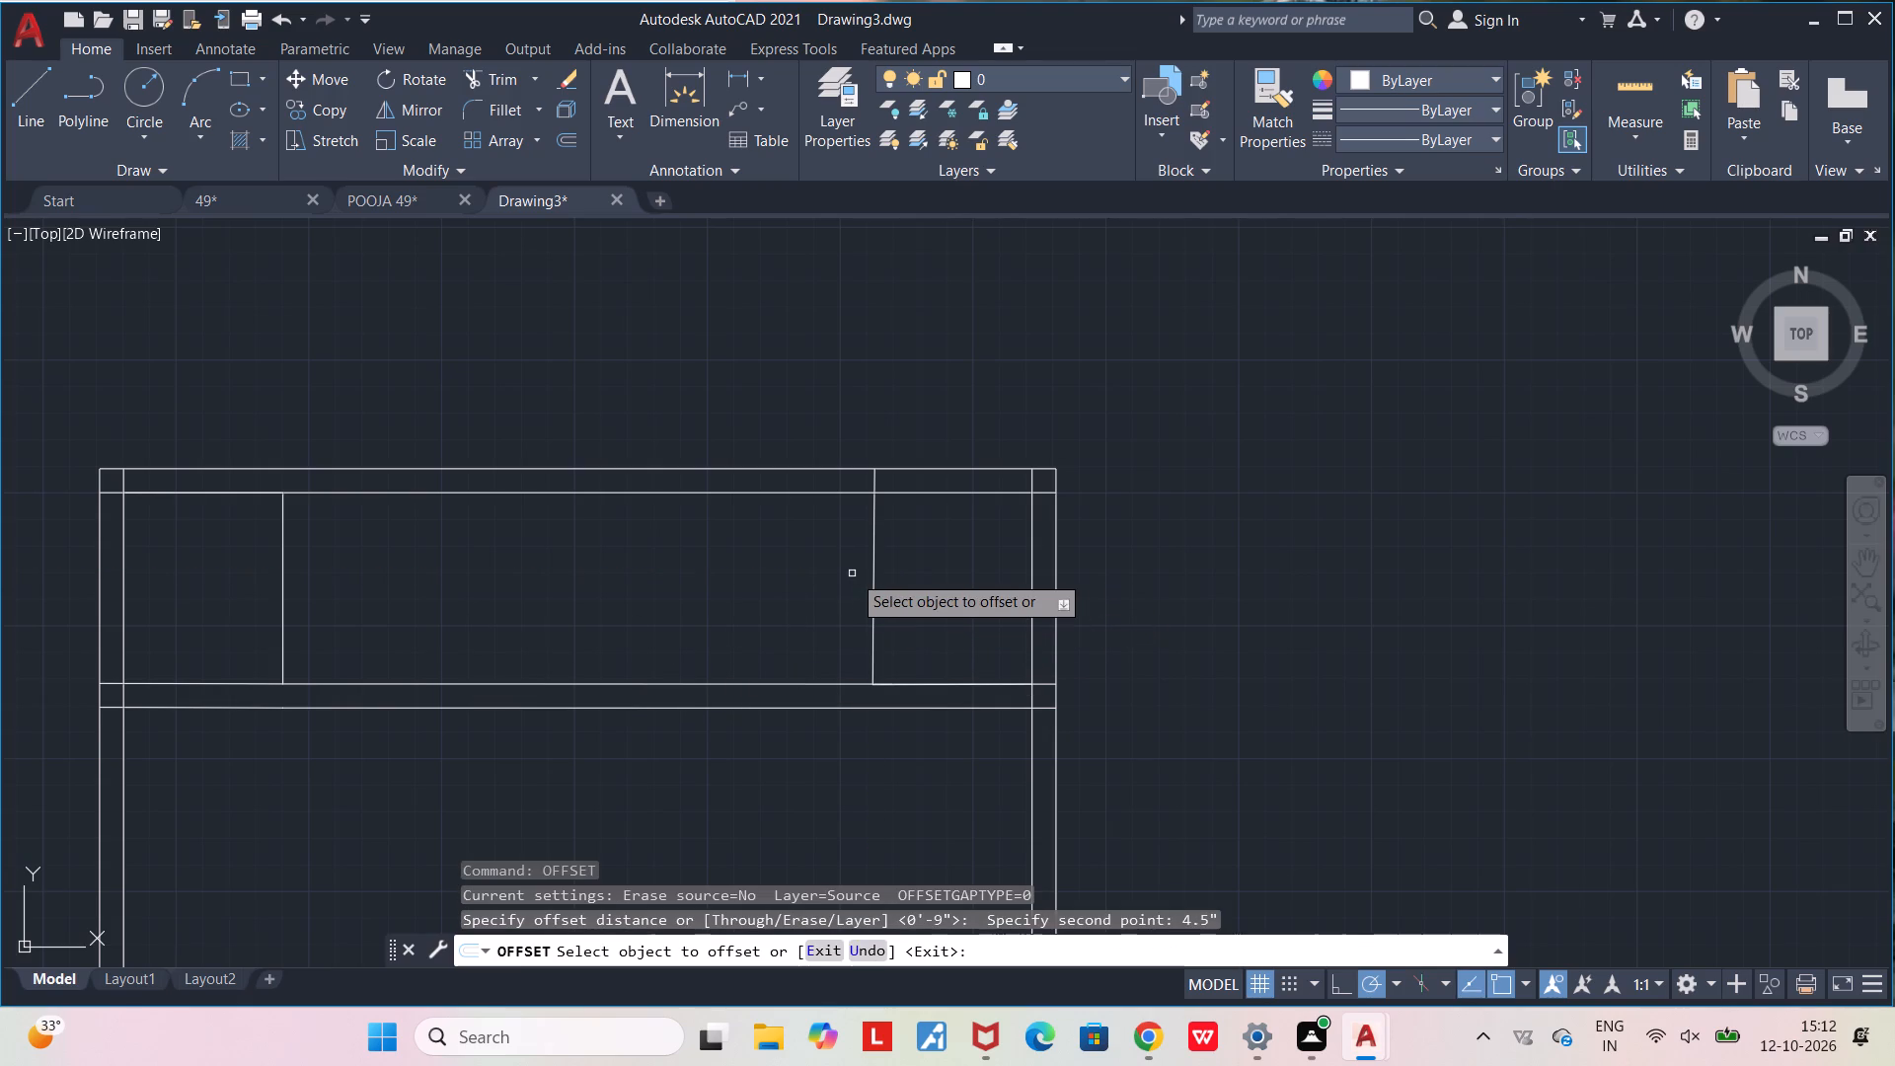
pyautogui.click(876, 580)
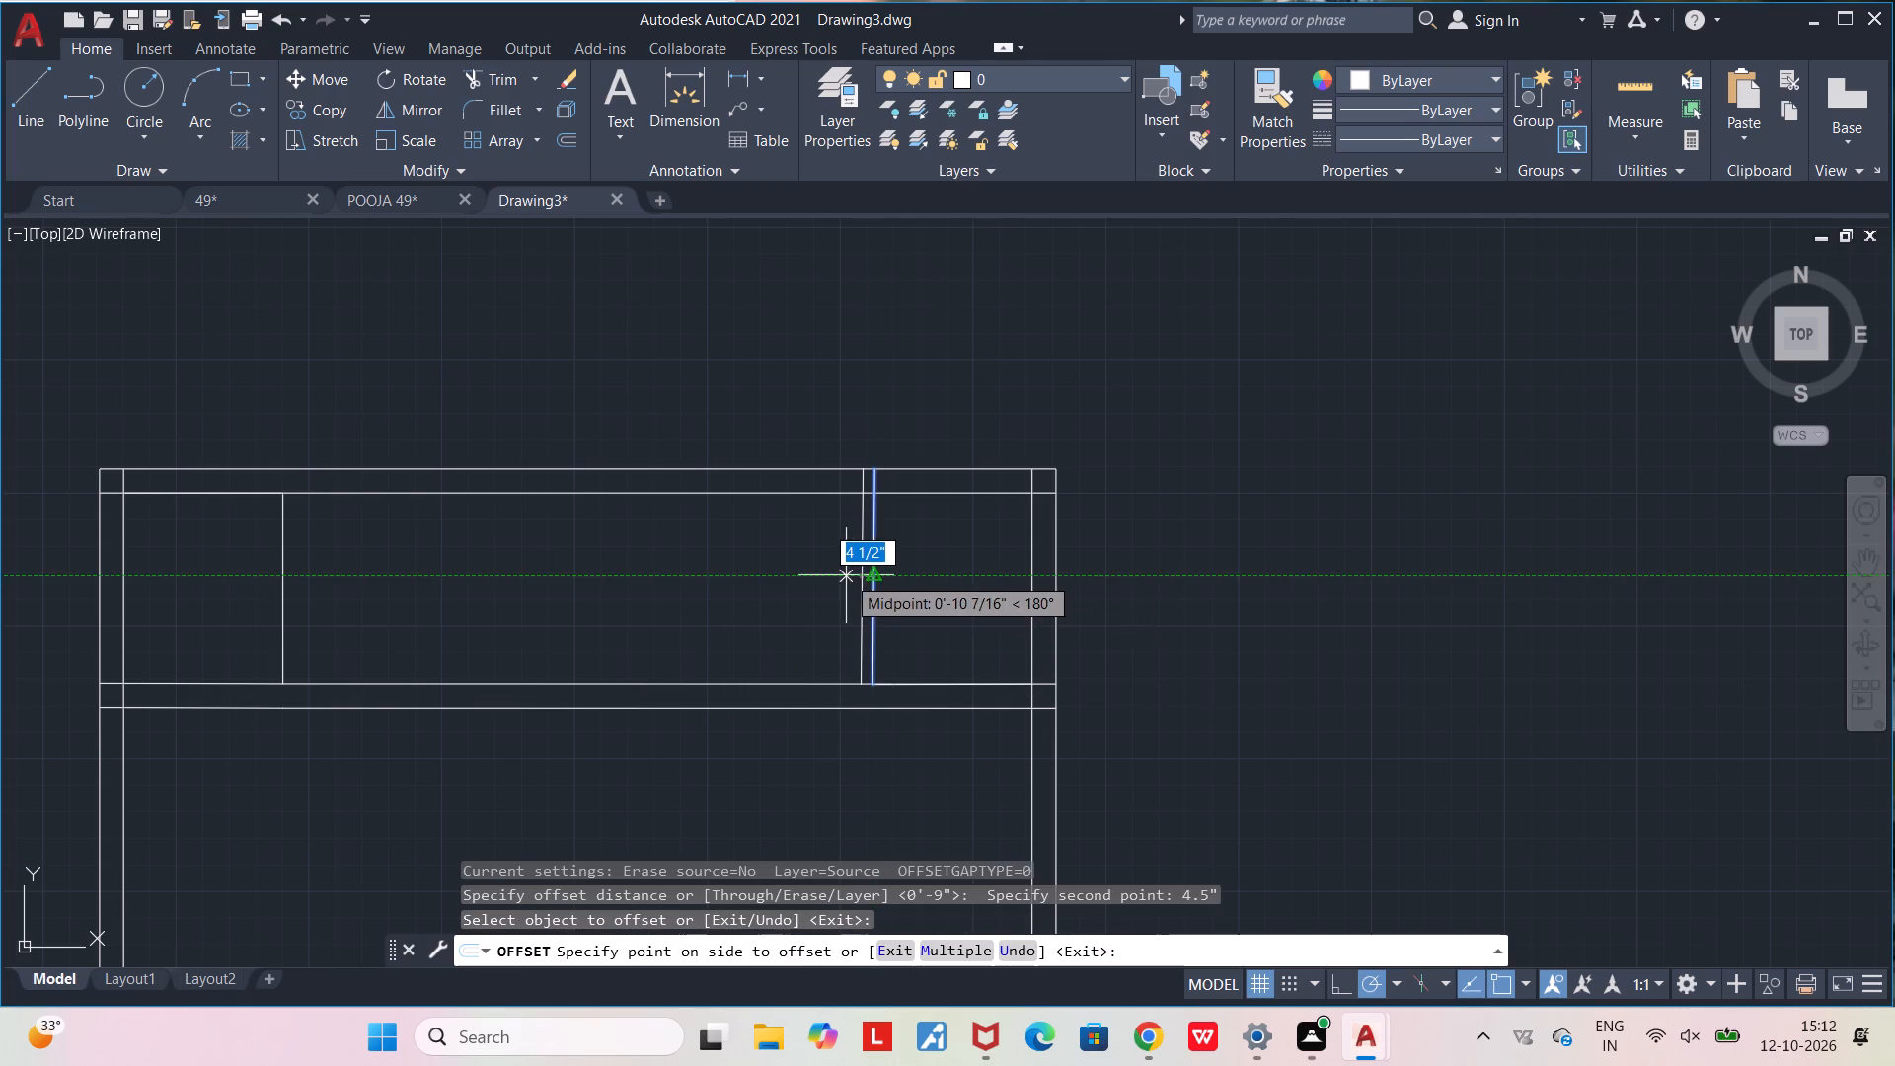
pyautogui.click(846, 575)
pyautogui.click(284, 582)
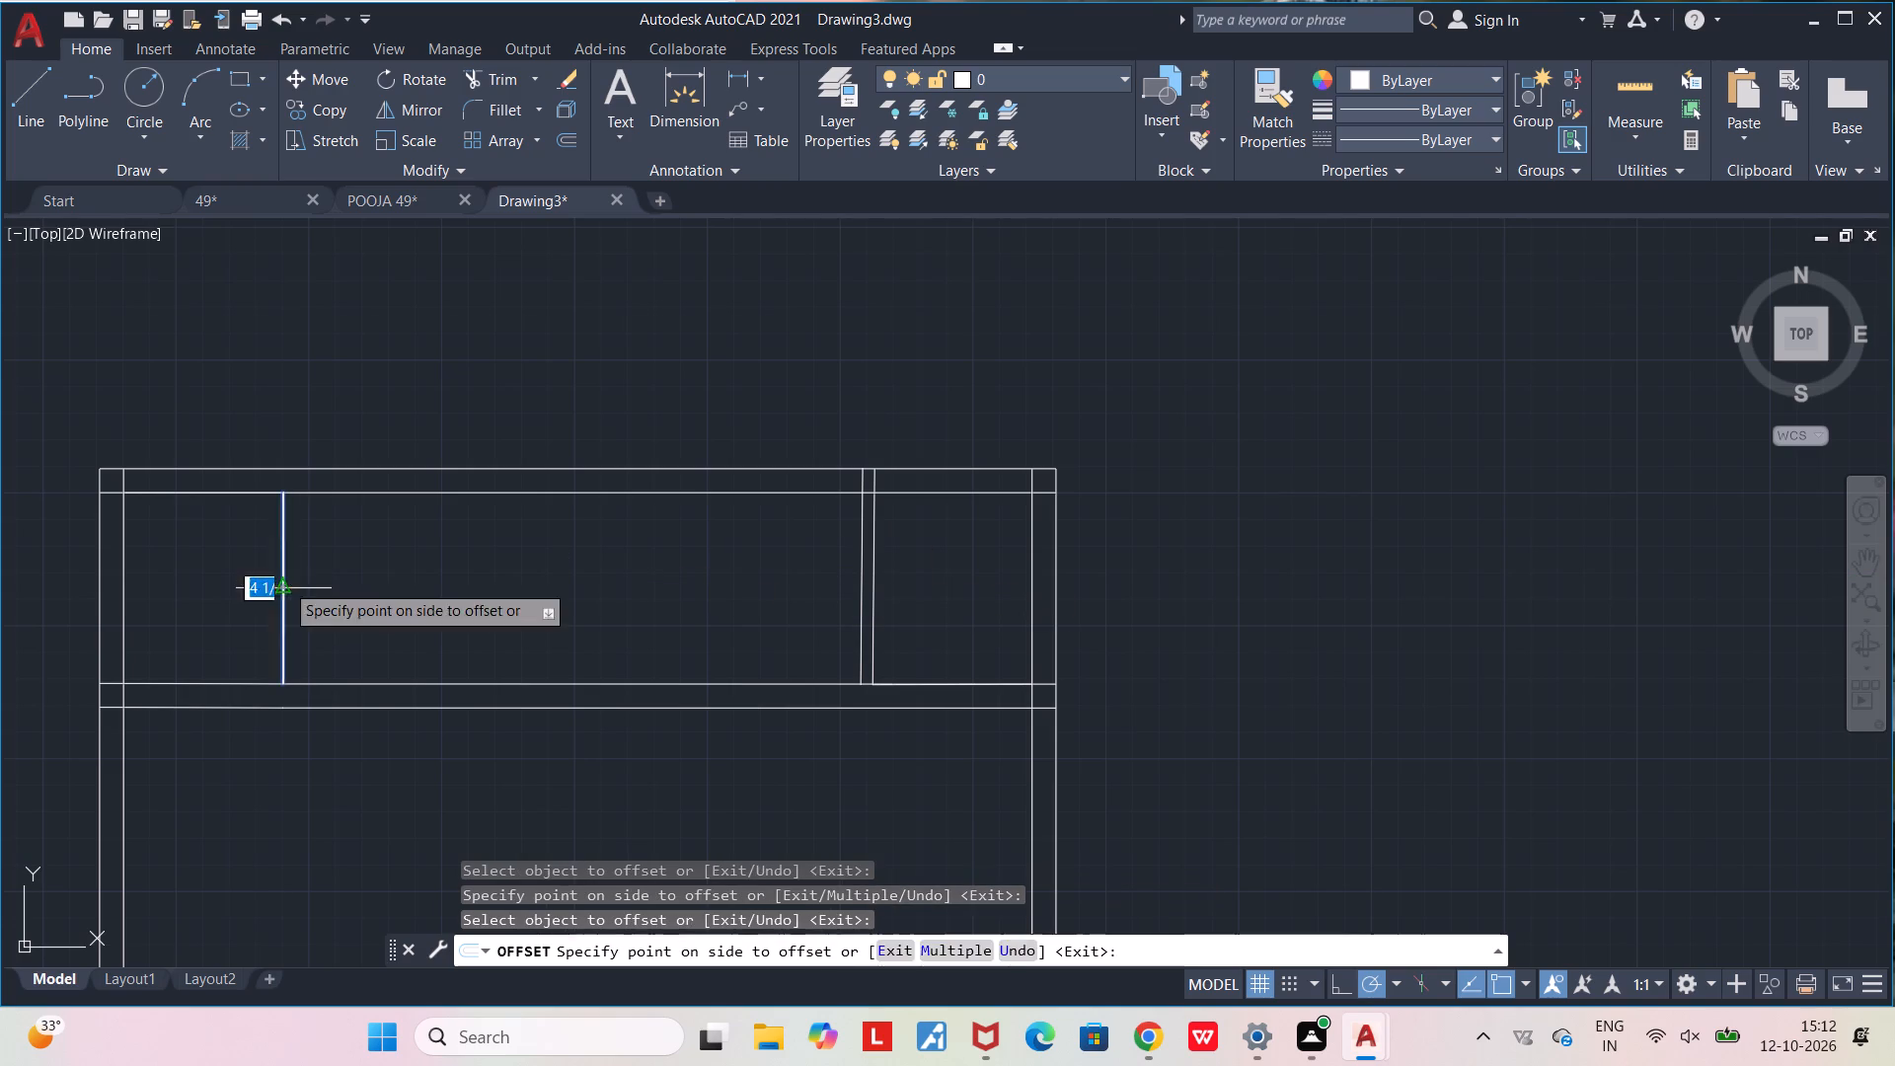
pyautogui.click(327, 610)
pyautogui.moveTo(425, 804); pyautogui.dragTo(547, 587, button='middle')
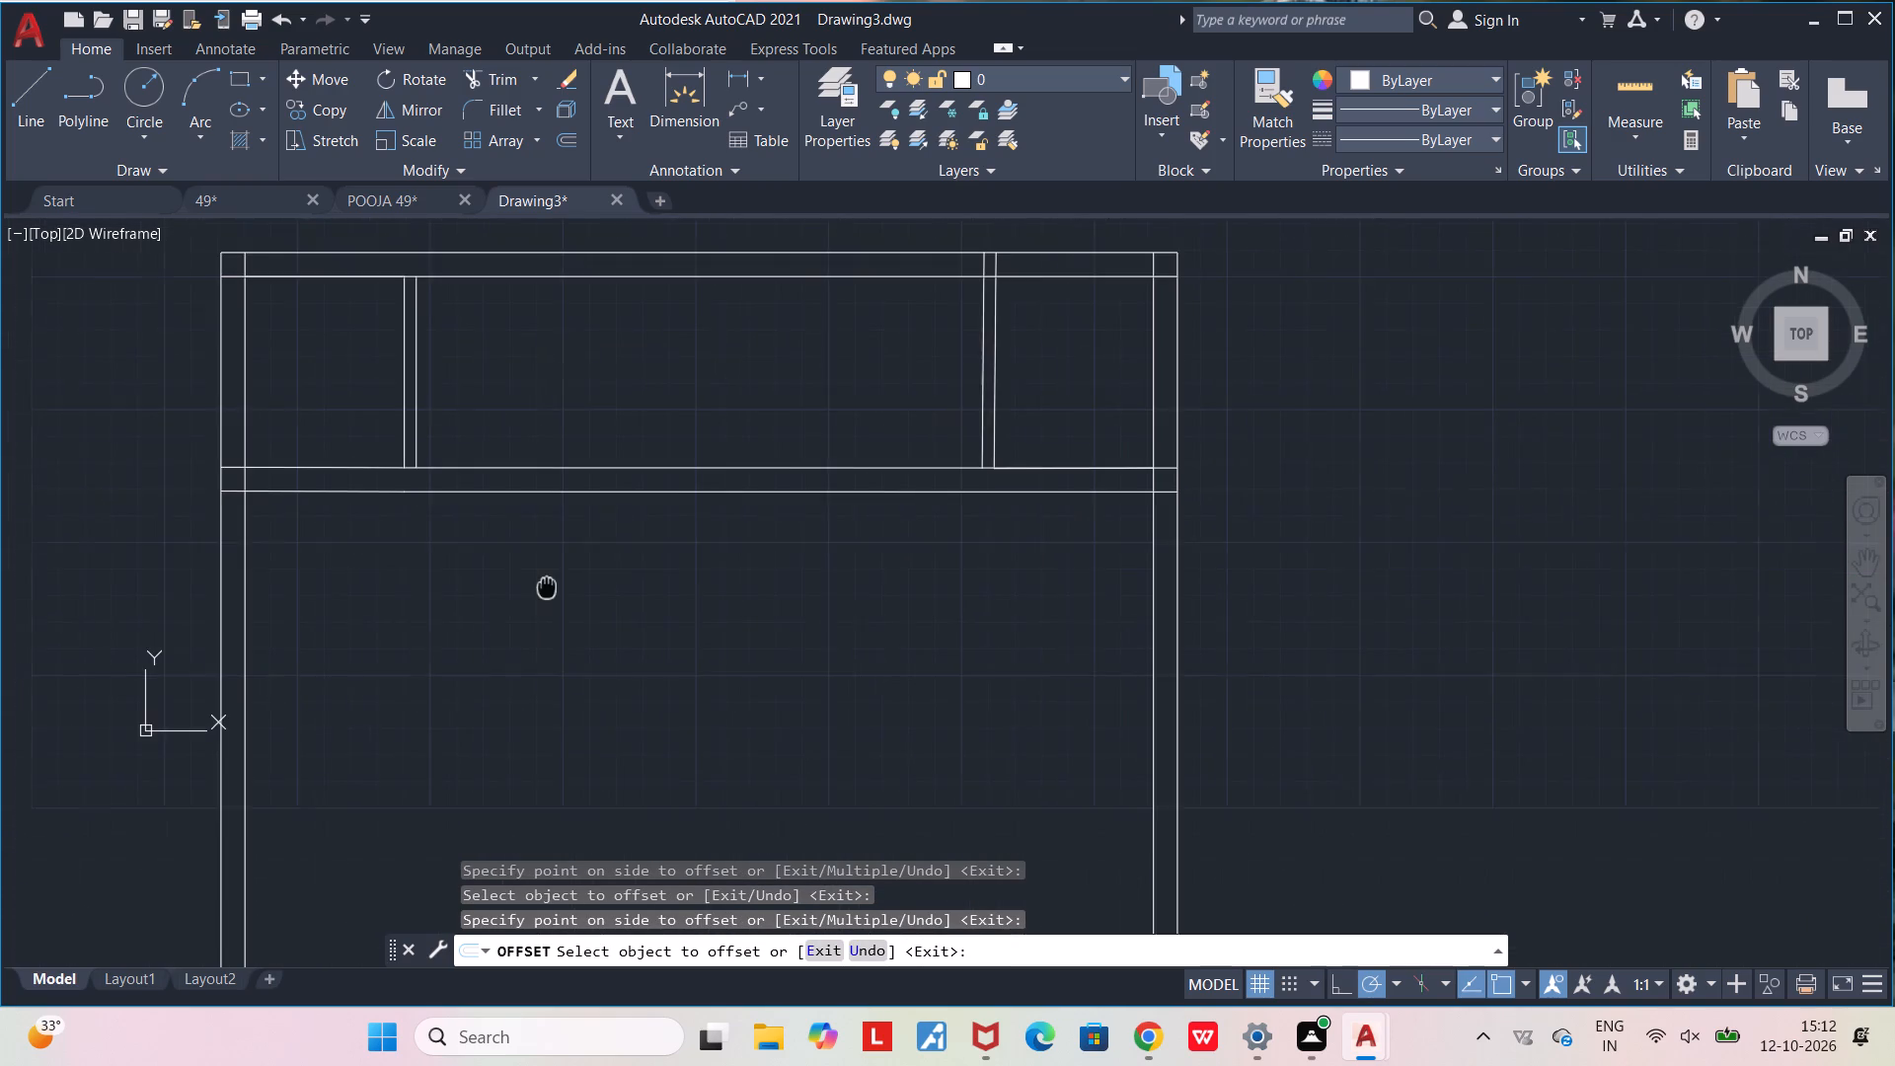
pyautogui.moveTo(547, 587); pyautogui.dragTo(549, 592, button='middle')
pyautogui.scroll(-2, 549, 593)
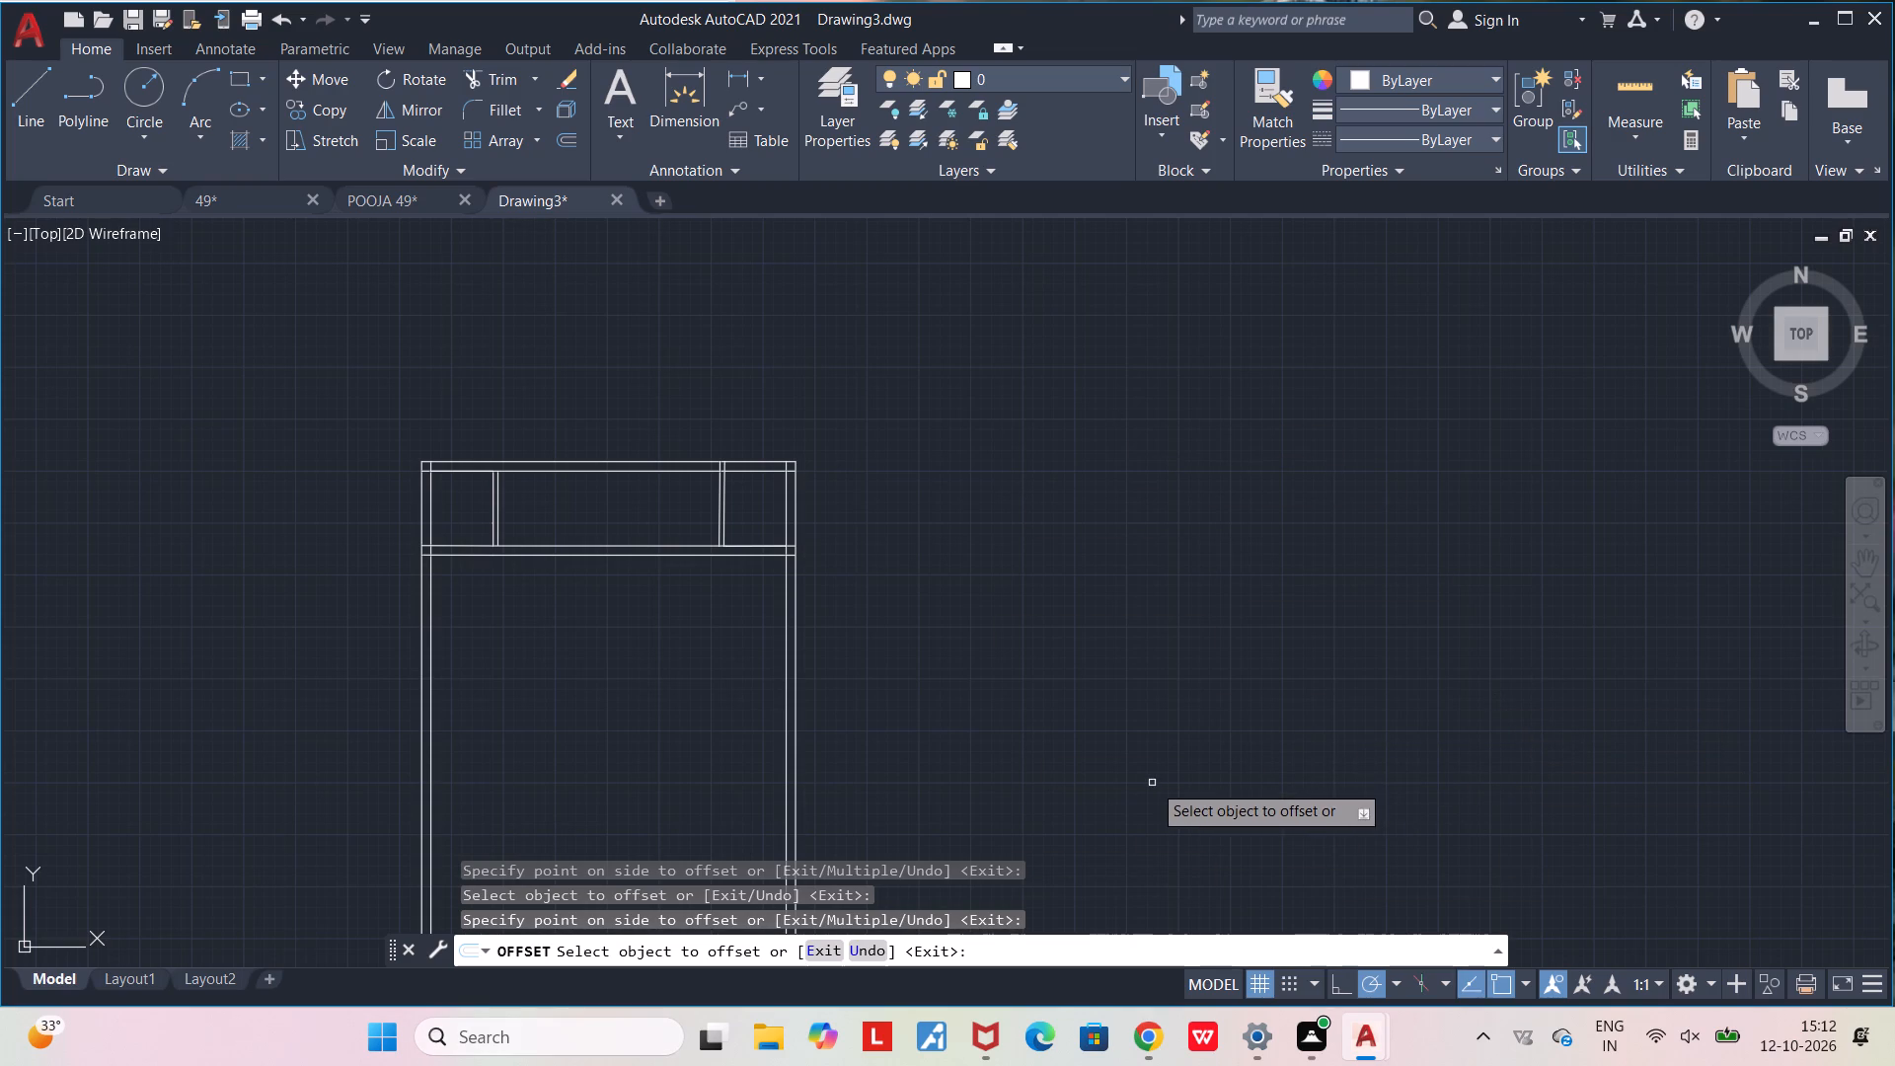
pyautogui.moveTo(916, 770); pyautogui.dragTo(1037, 764, button='middle')
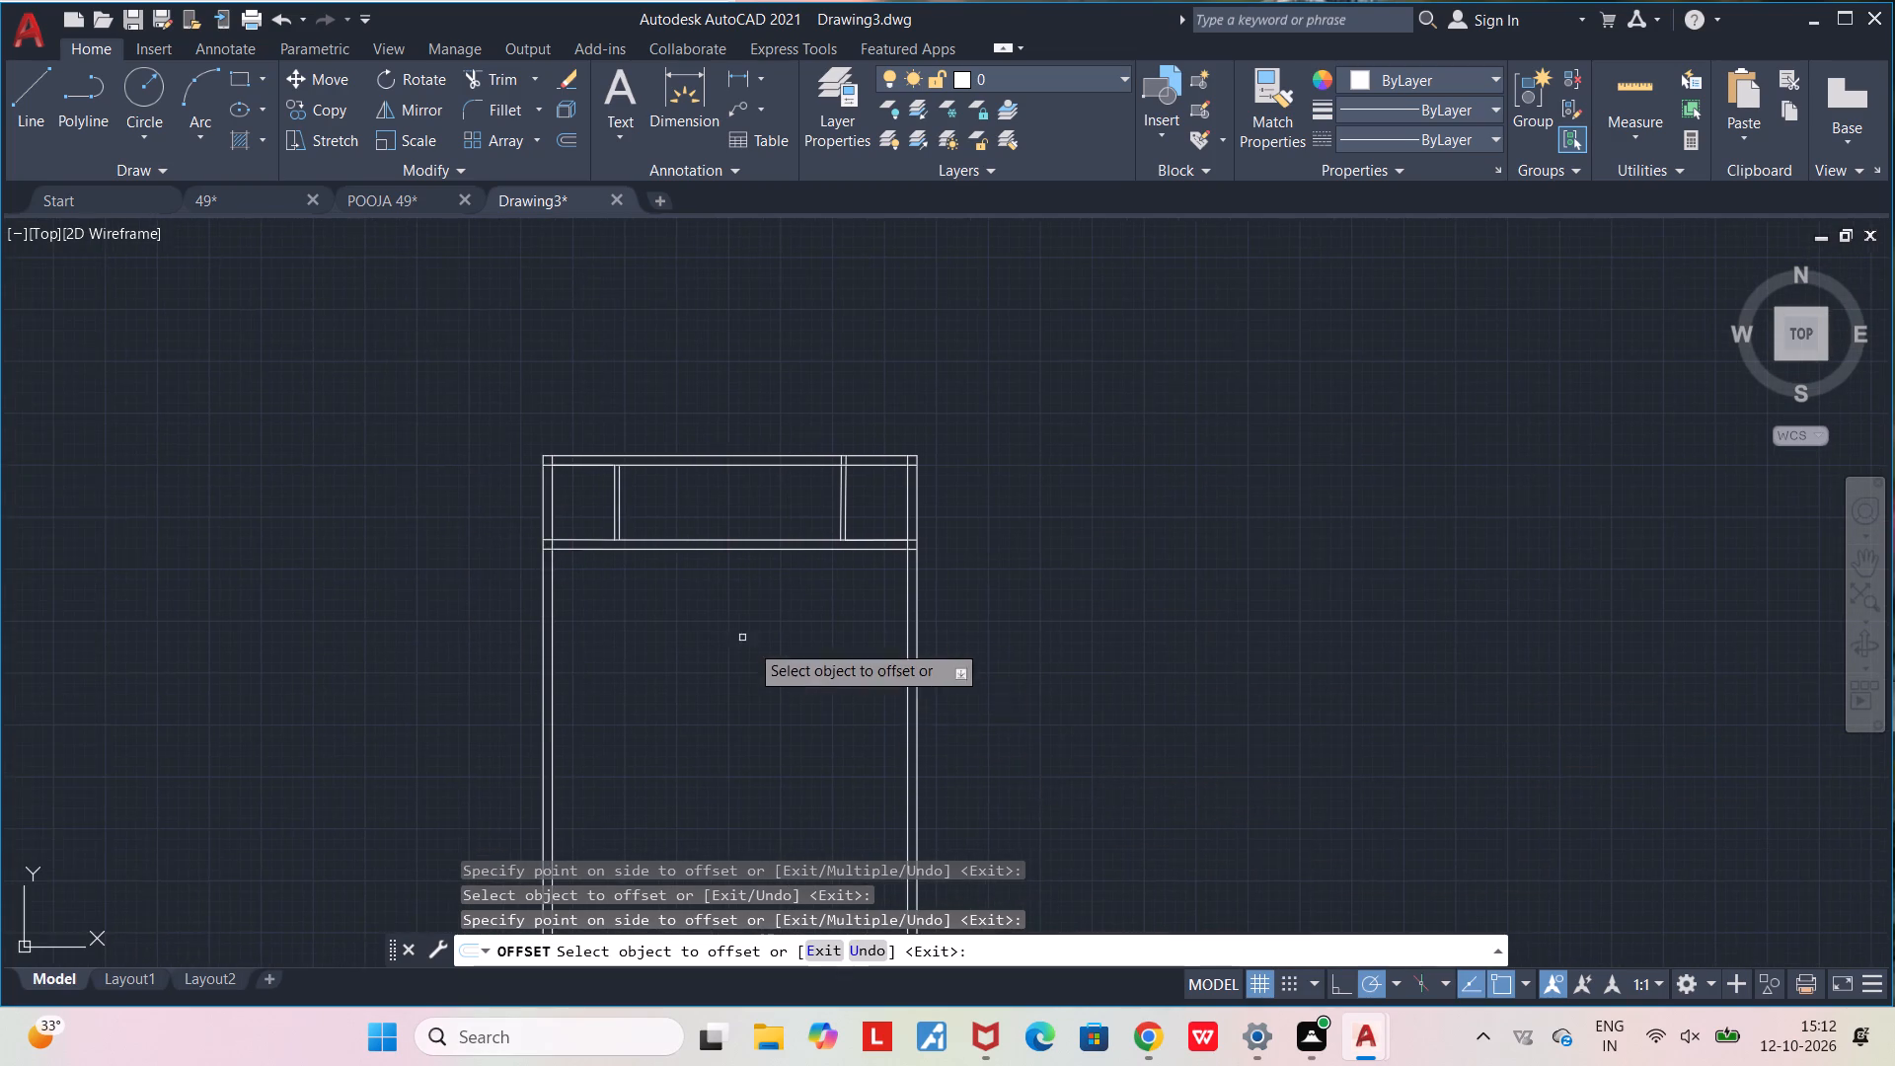
pyautogui.scroll(2, 708, 620)
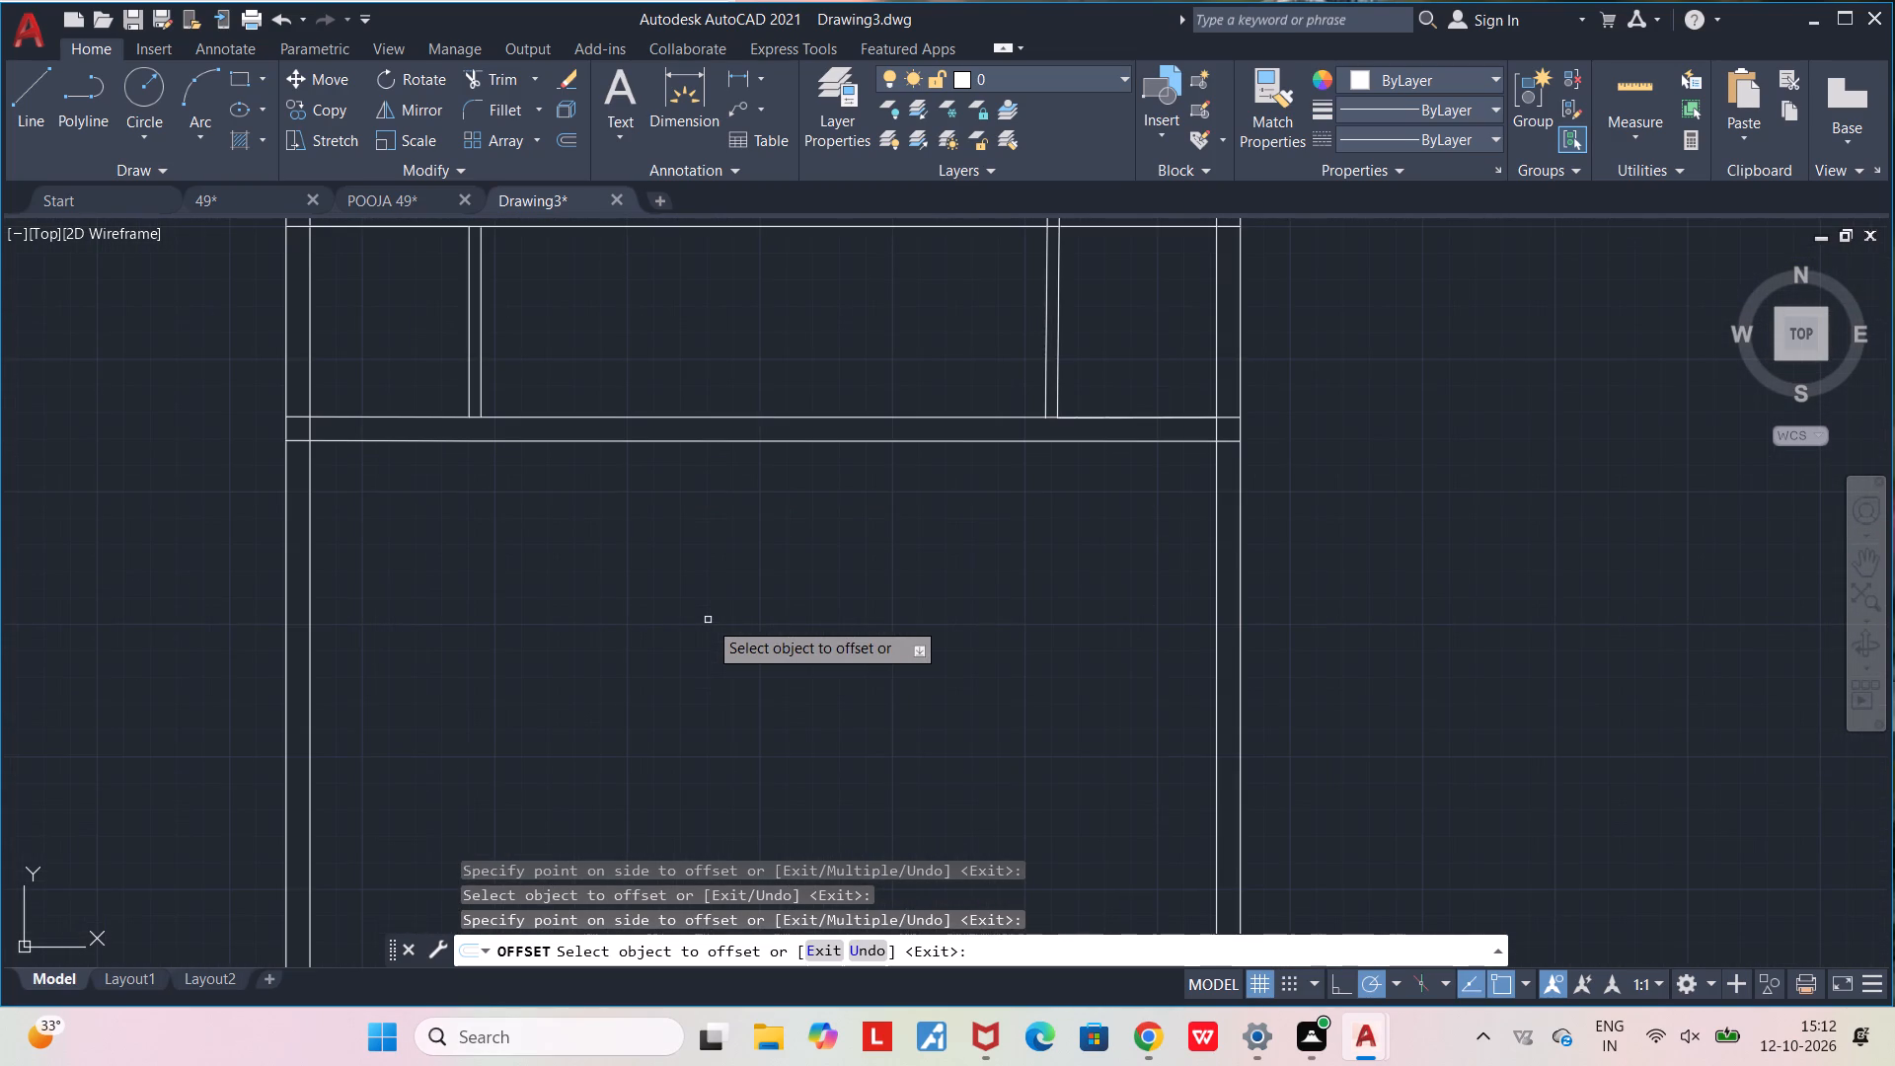
pyautogui.press('Escape')
pyautogui.press('Escape')
# Draw a vertical line about 8'-9" long from the midpoint of the outline's outer top edge down past the double cross wall.
pyautogui.moveTo(717, 644); pyautogui.dragTo(746, 701, button='middle')
pyautogui.scroll(-1, 746, 701)
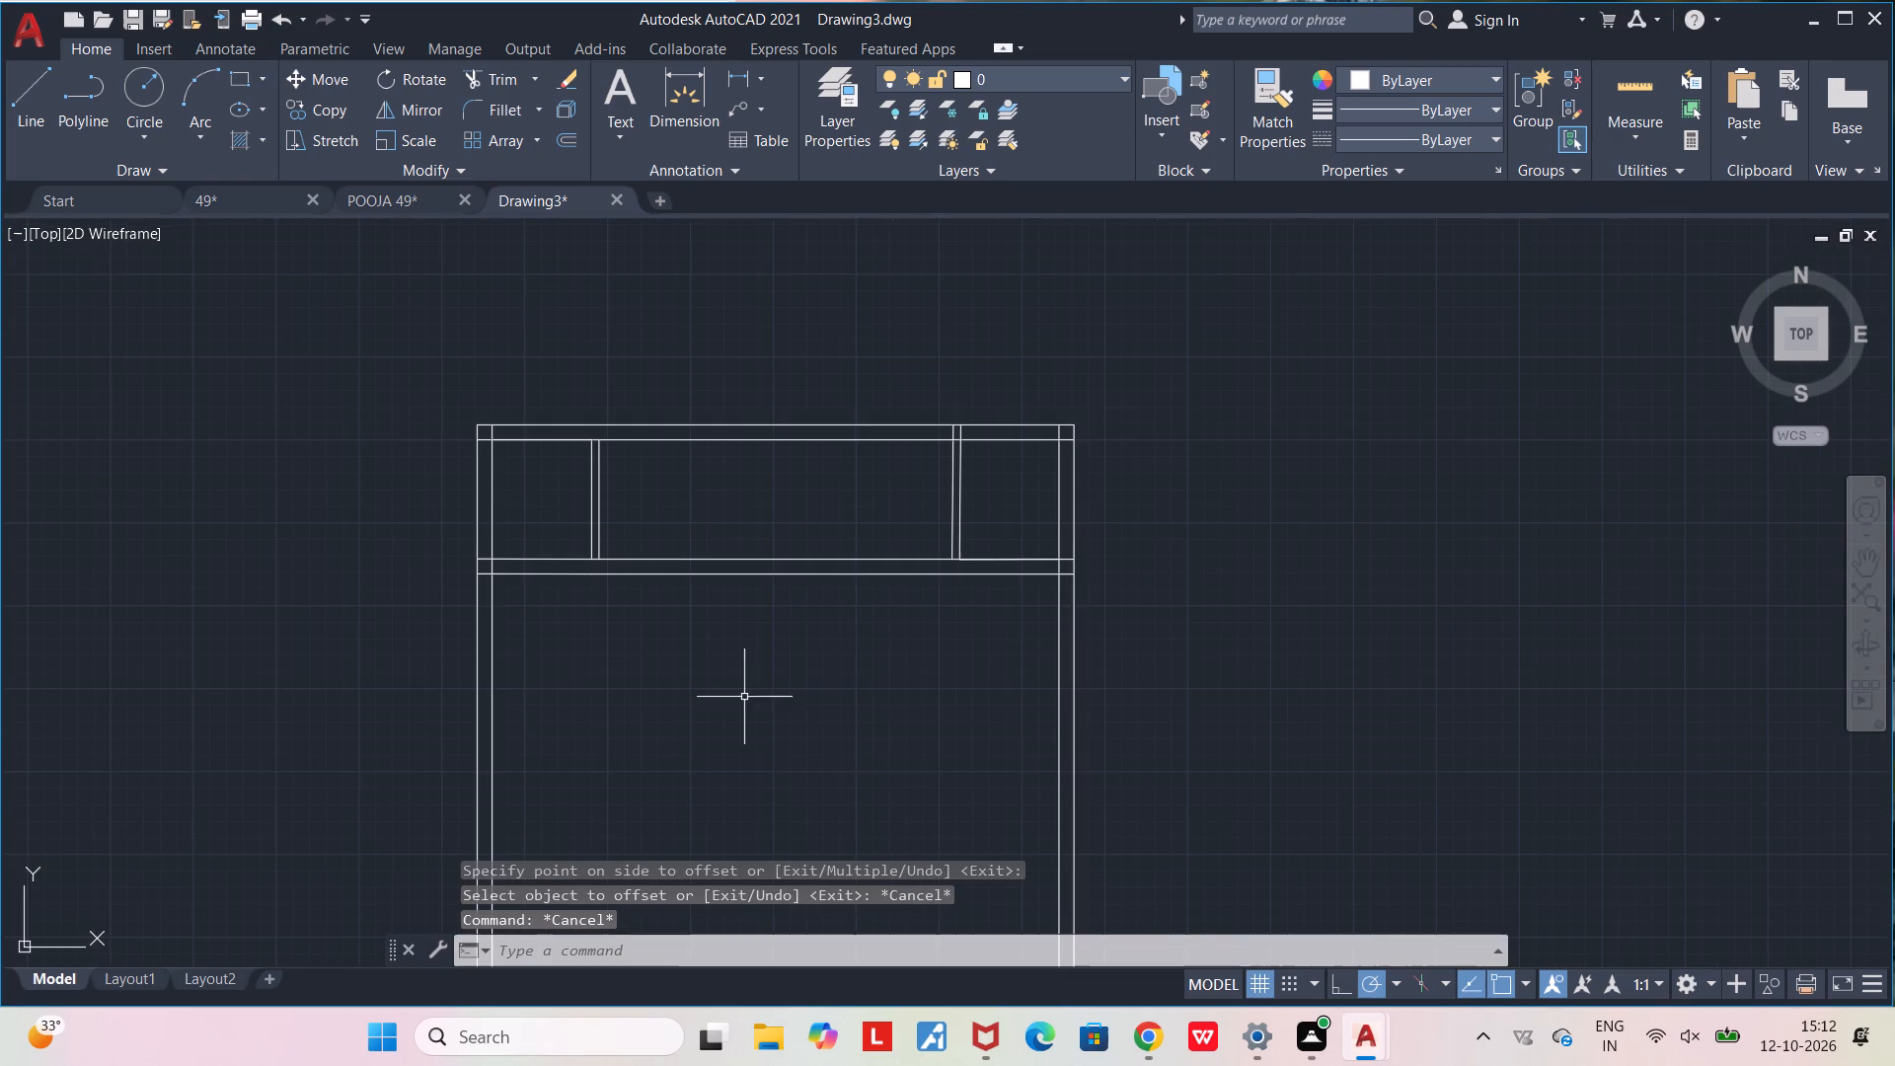
pyautogui.press('t')
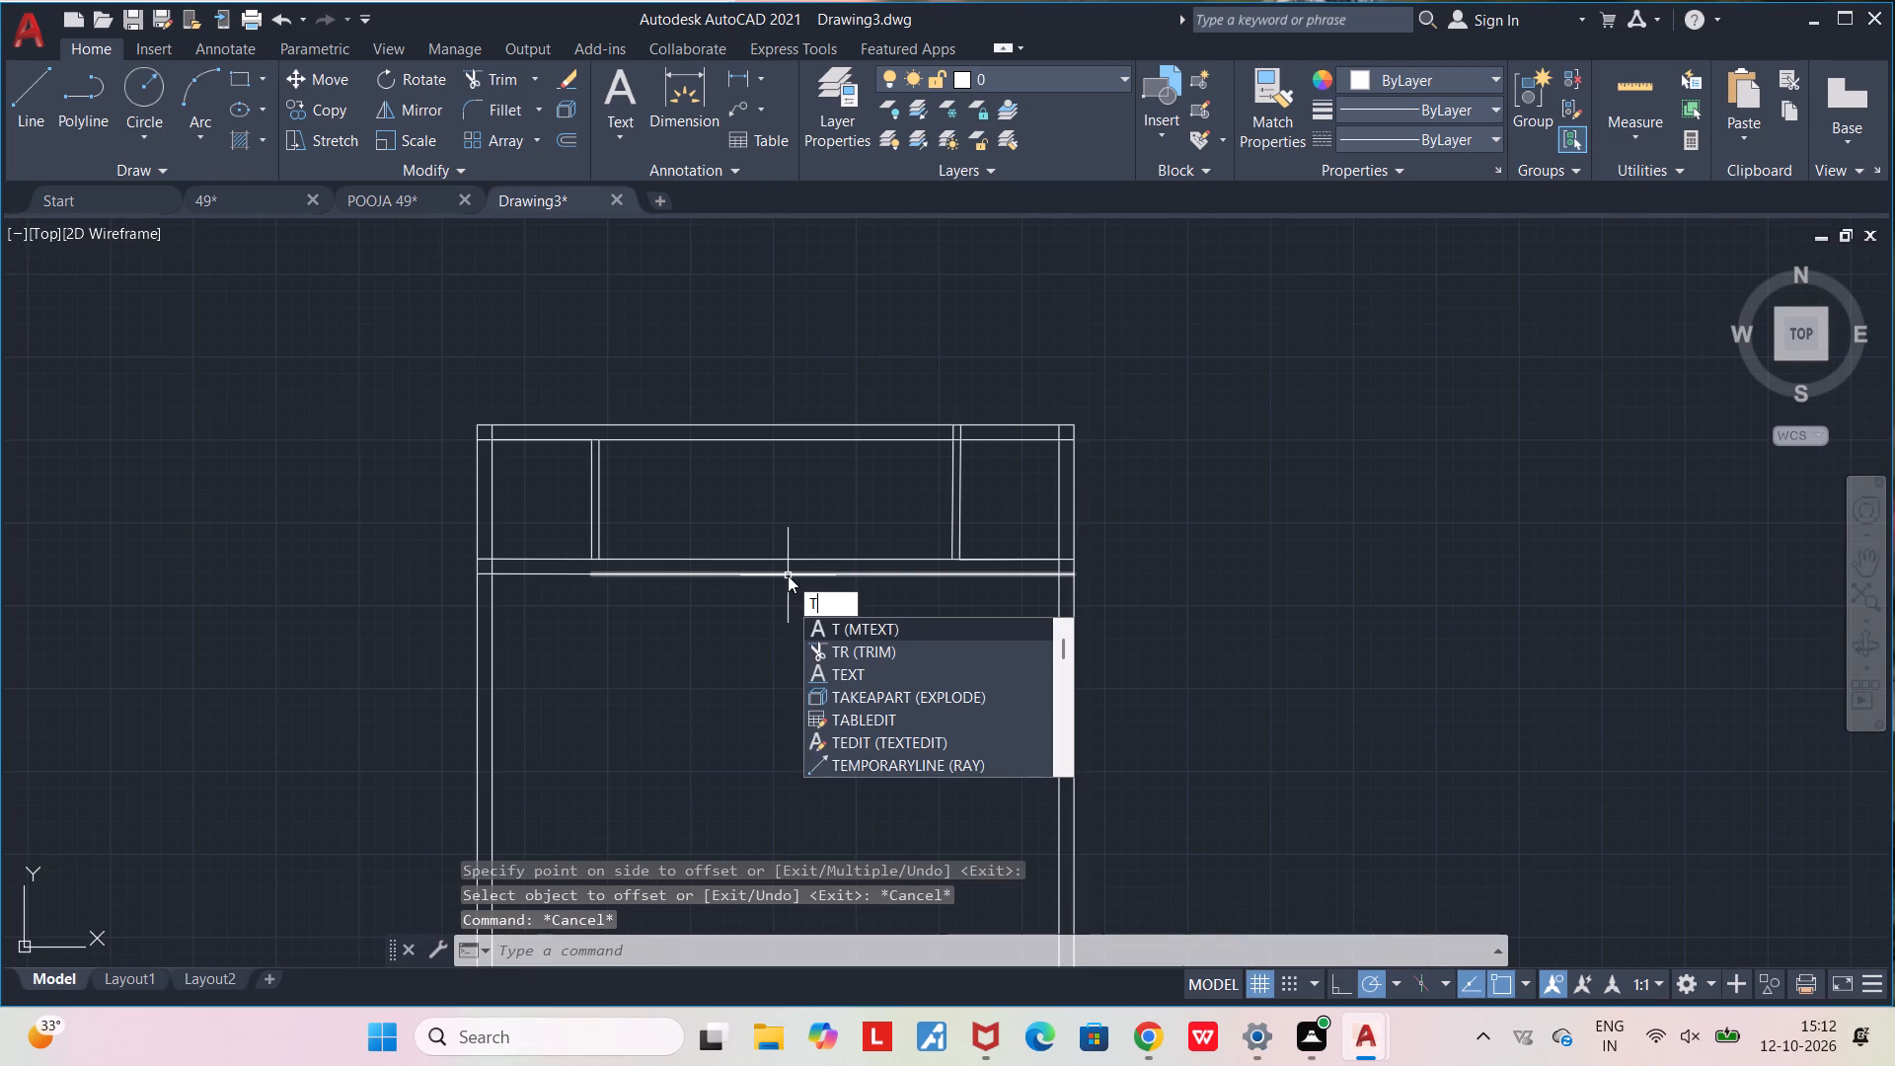
pyautogui.press('Escape')
pyautogui.press('l')
pyautogui.press('Return')
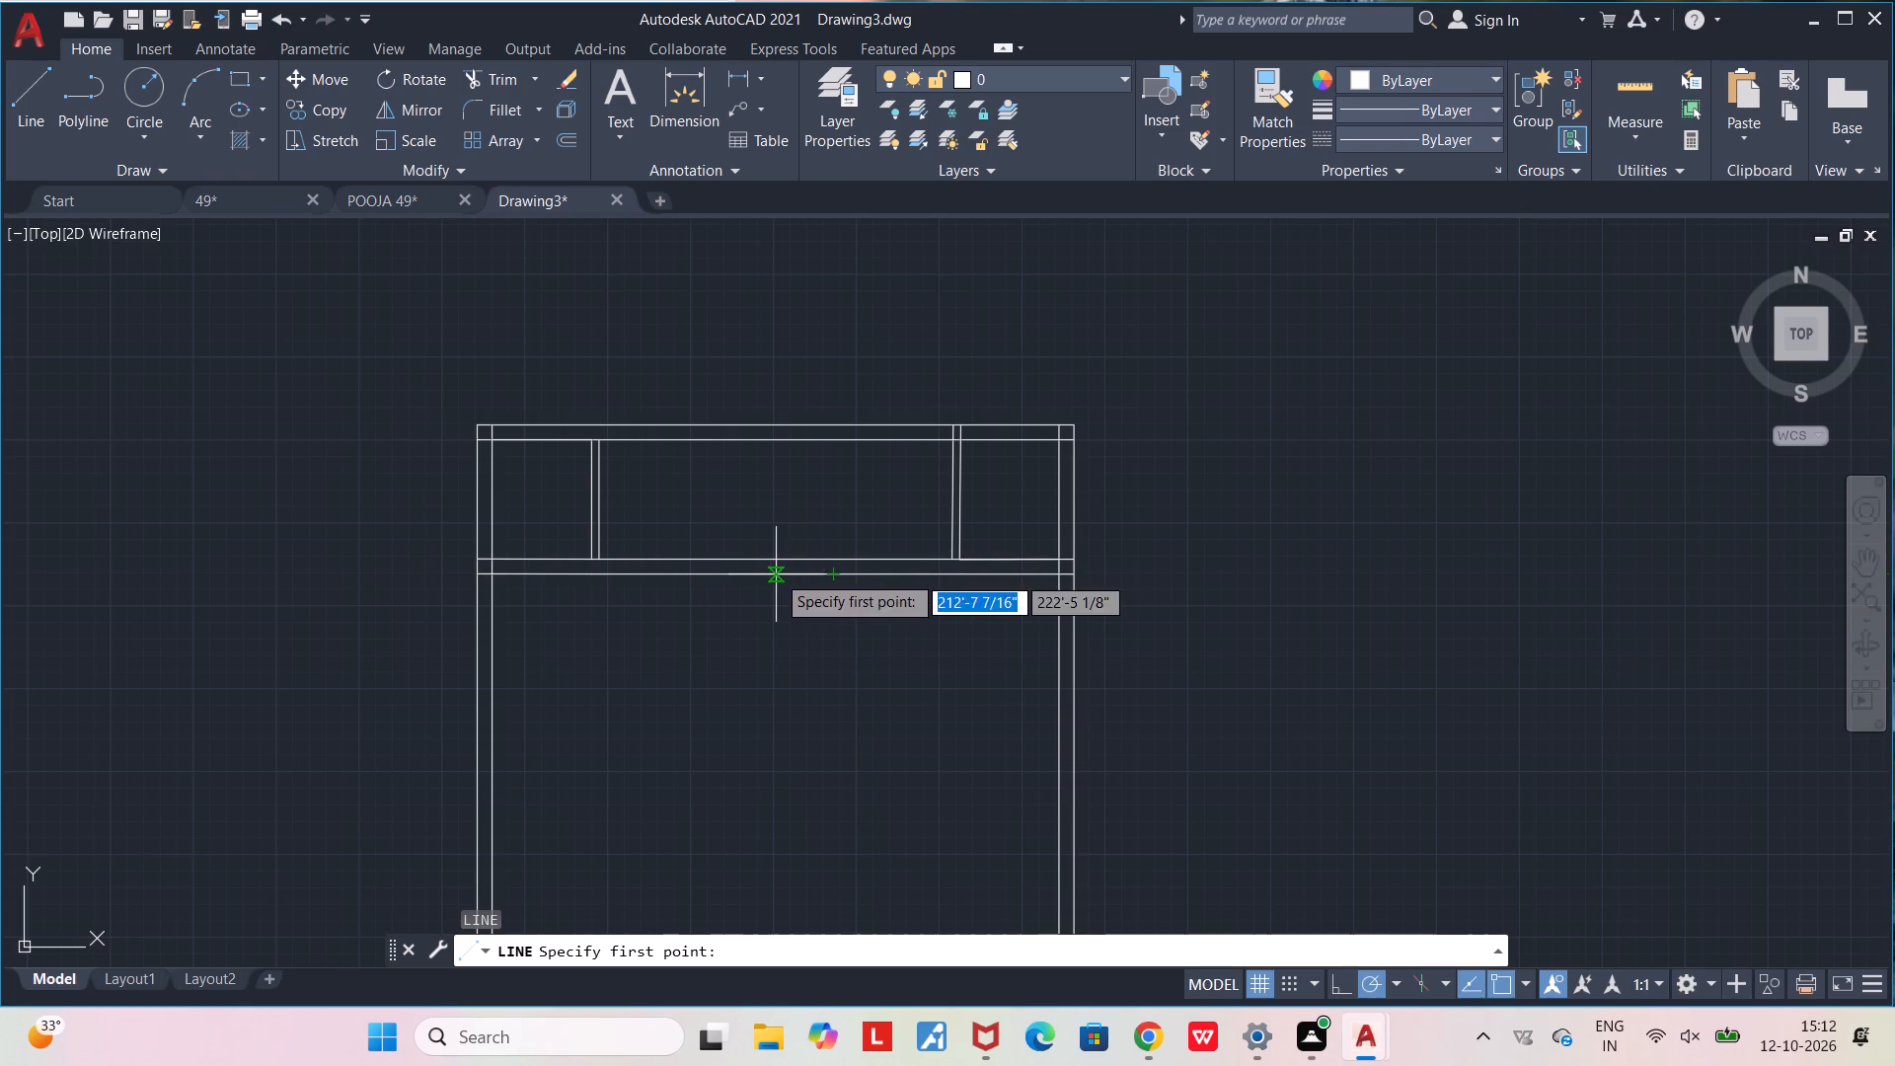
pyautogui.click(773, 419)
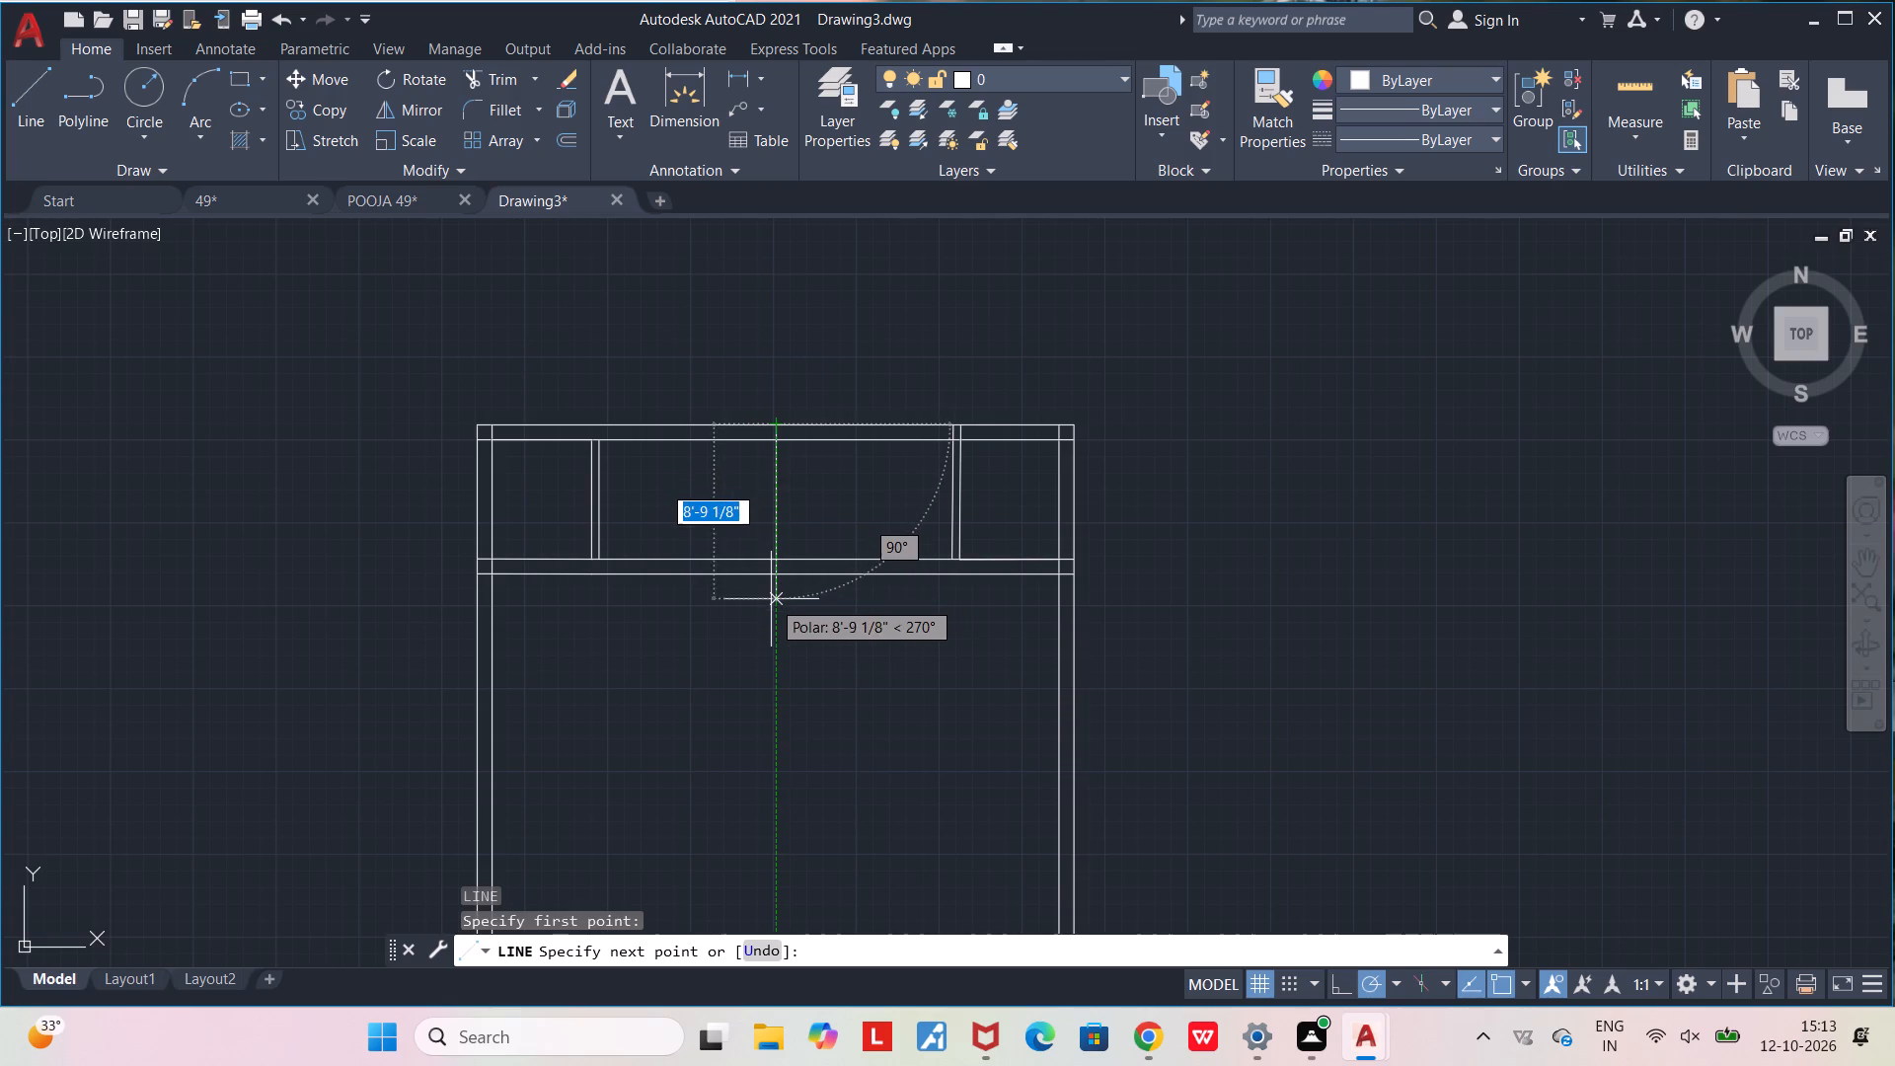
pyautogui.click(771, 599)
pyautogui.press('Escape')
pyautogui.press('Escape')
# Trim the part of the vertical centre line that extends below the cross wall's lower line.
pyautogui.scroll(1, 788, 608)
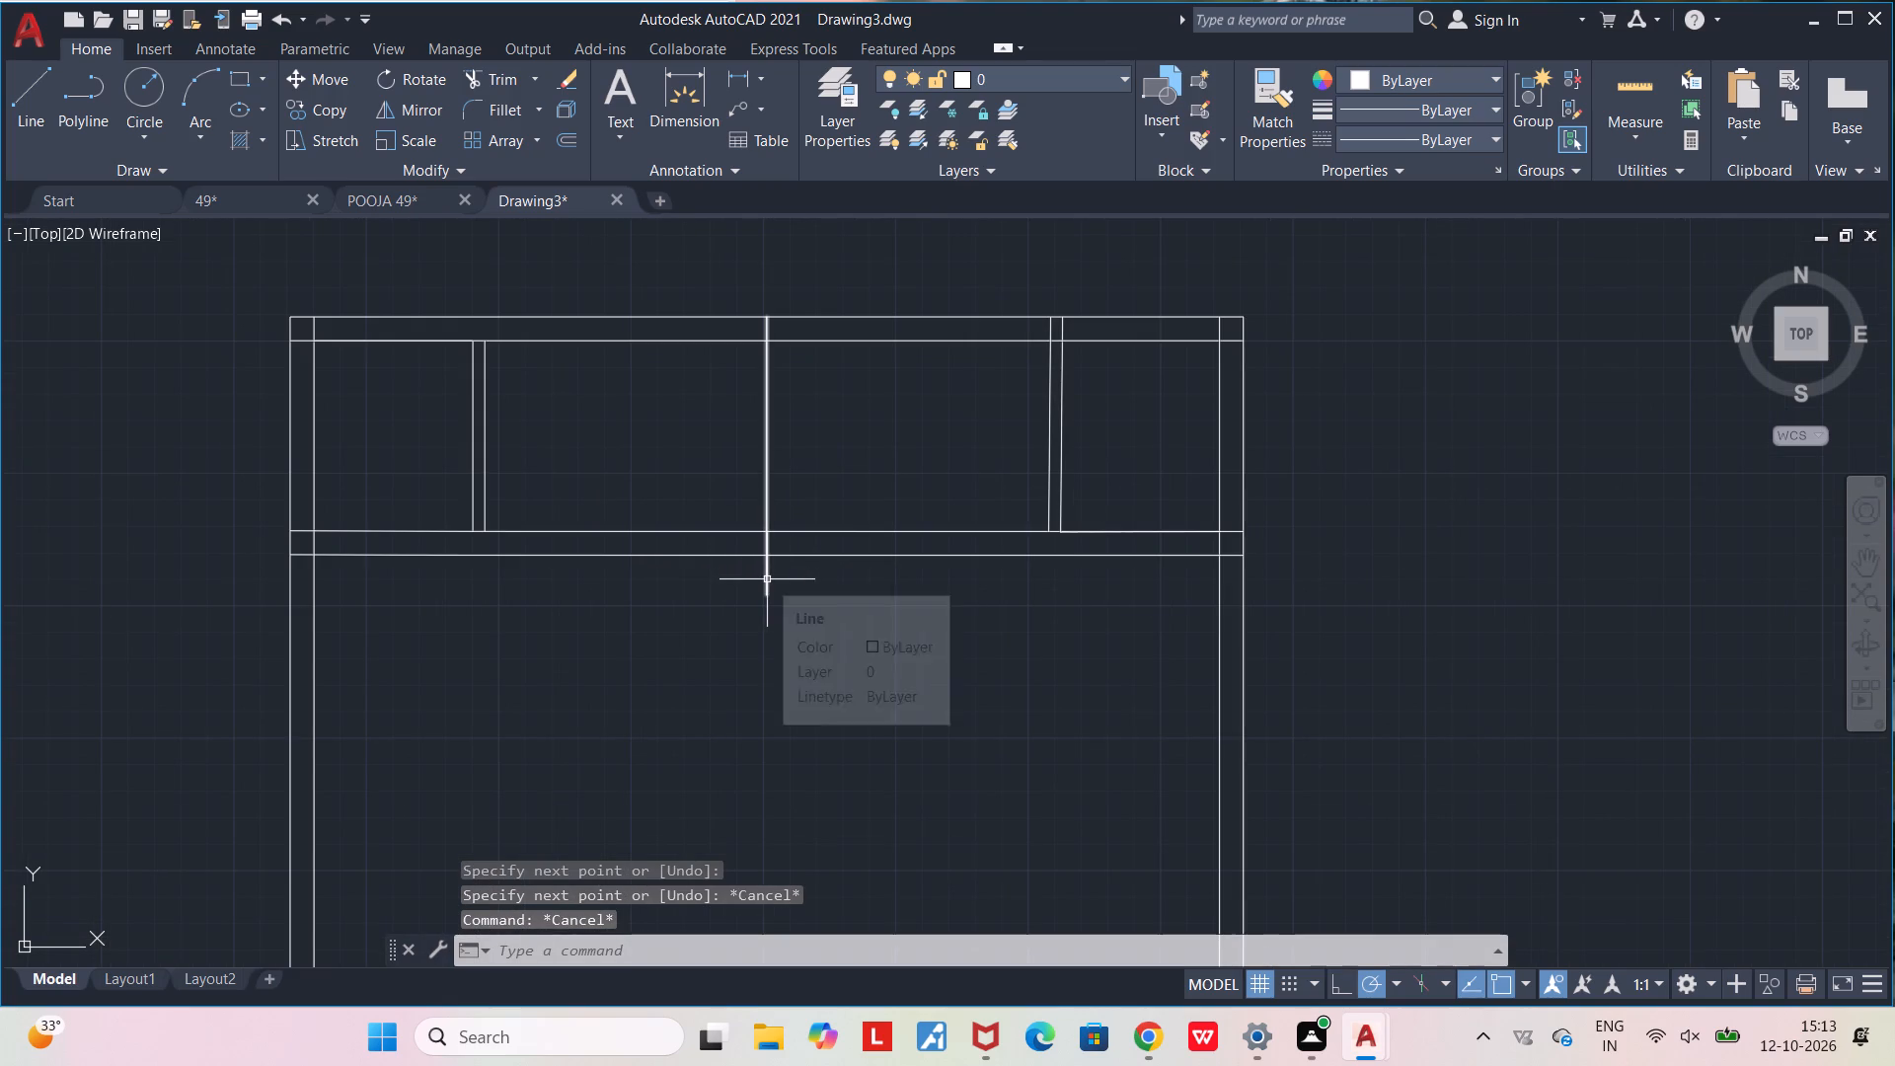
pyautogui.write('TR')
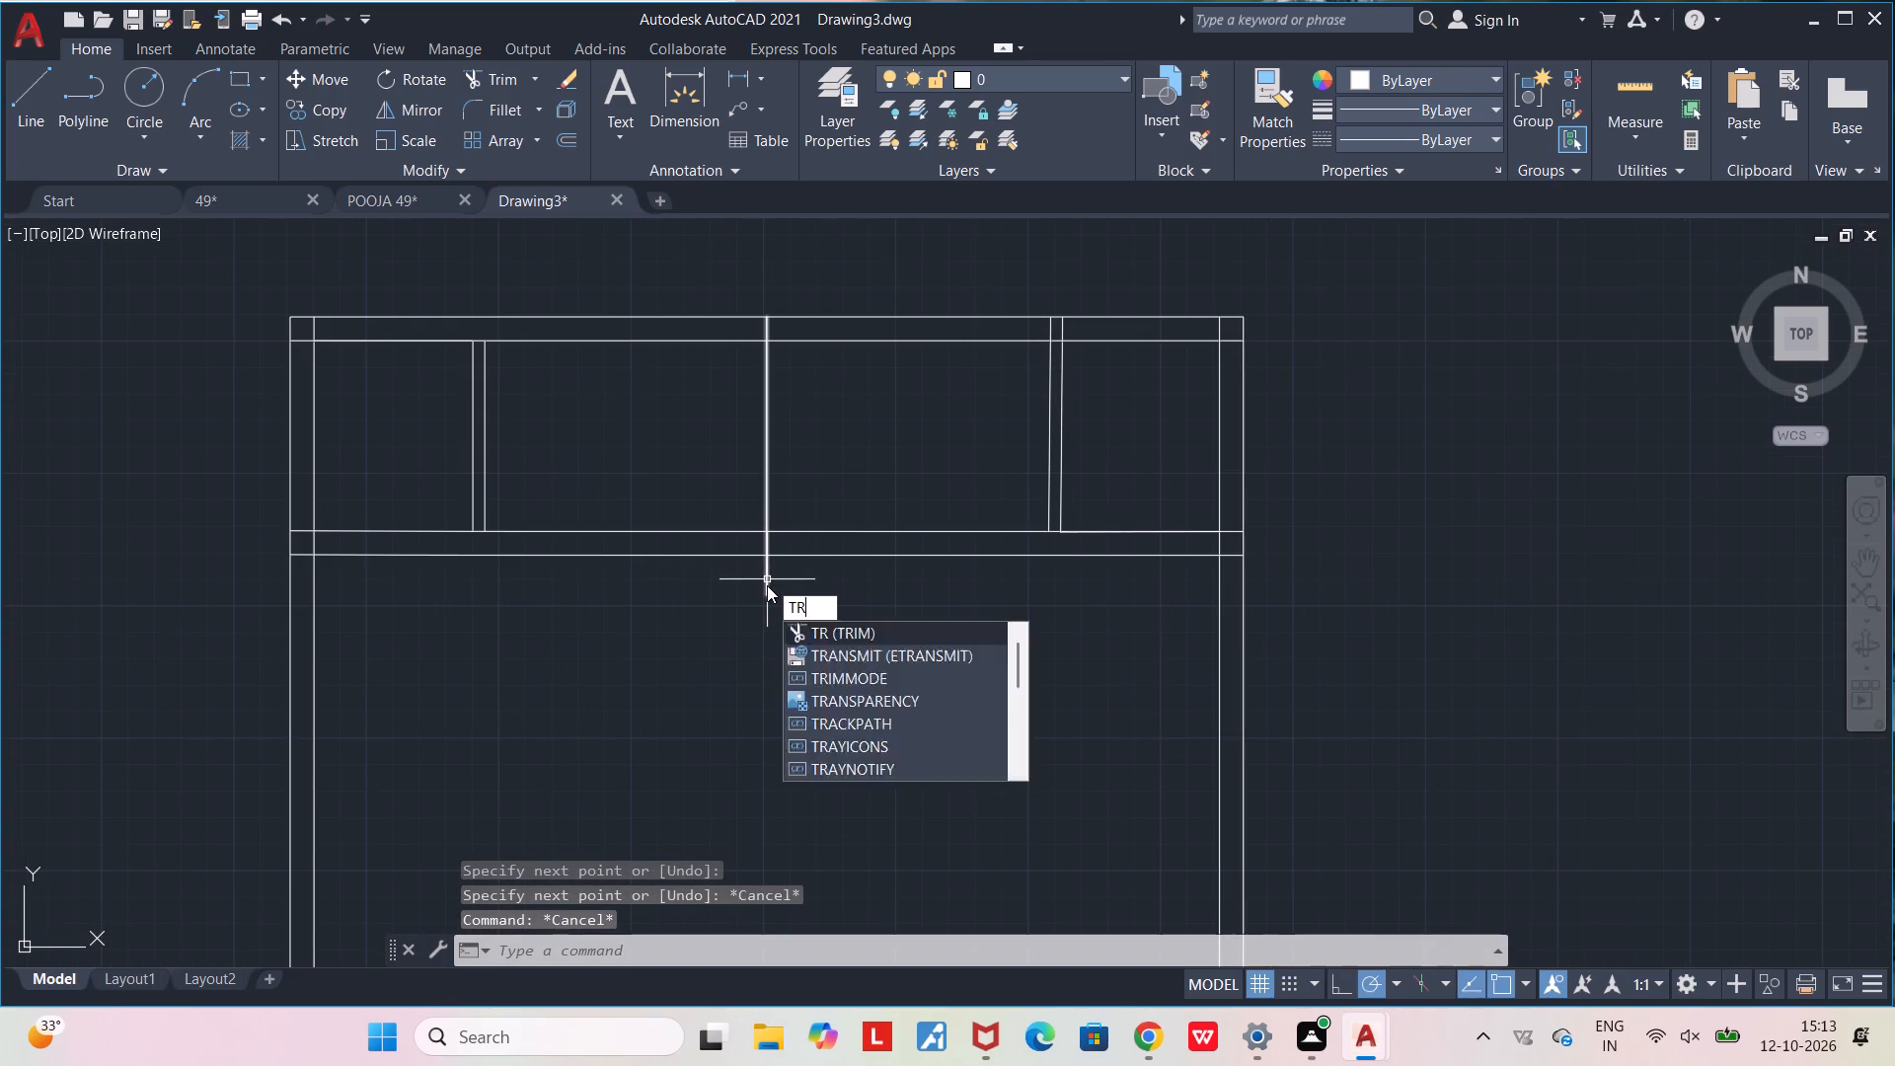
pyautogui.press('Return')
pyautogui.click(767, 585)
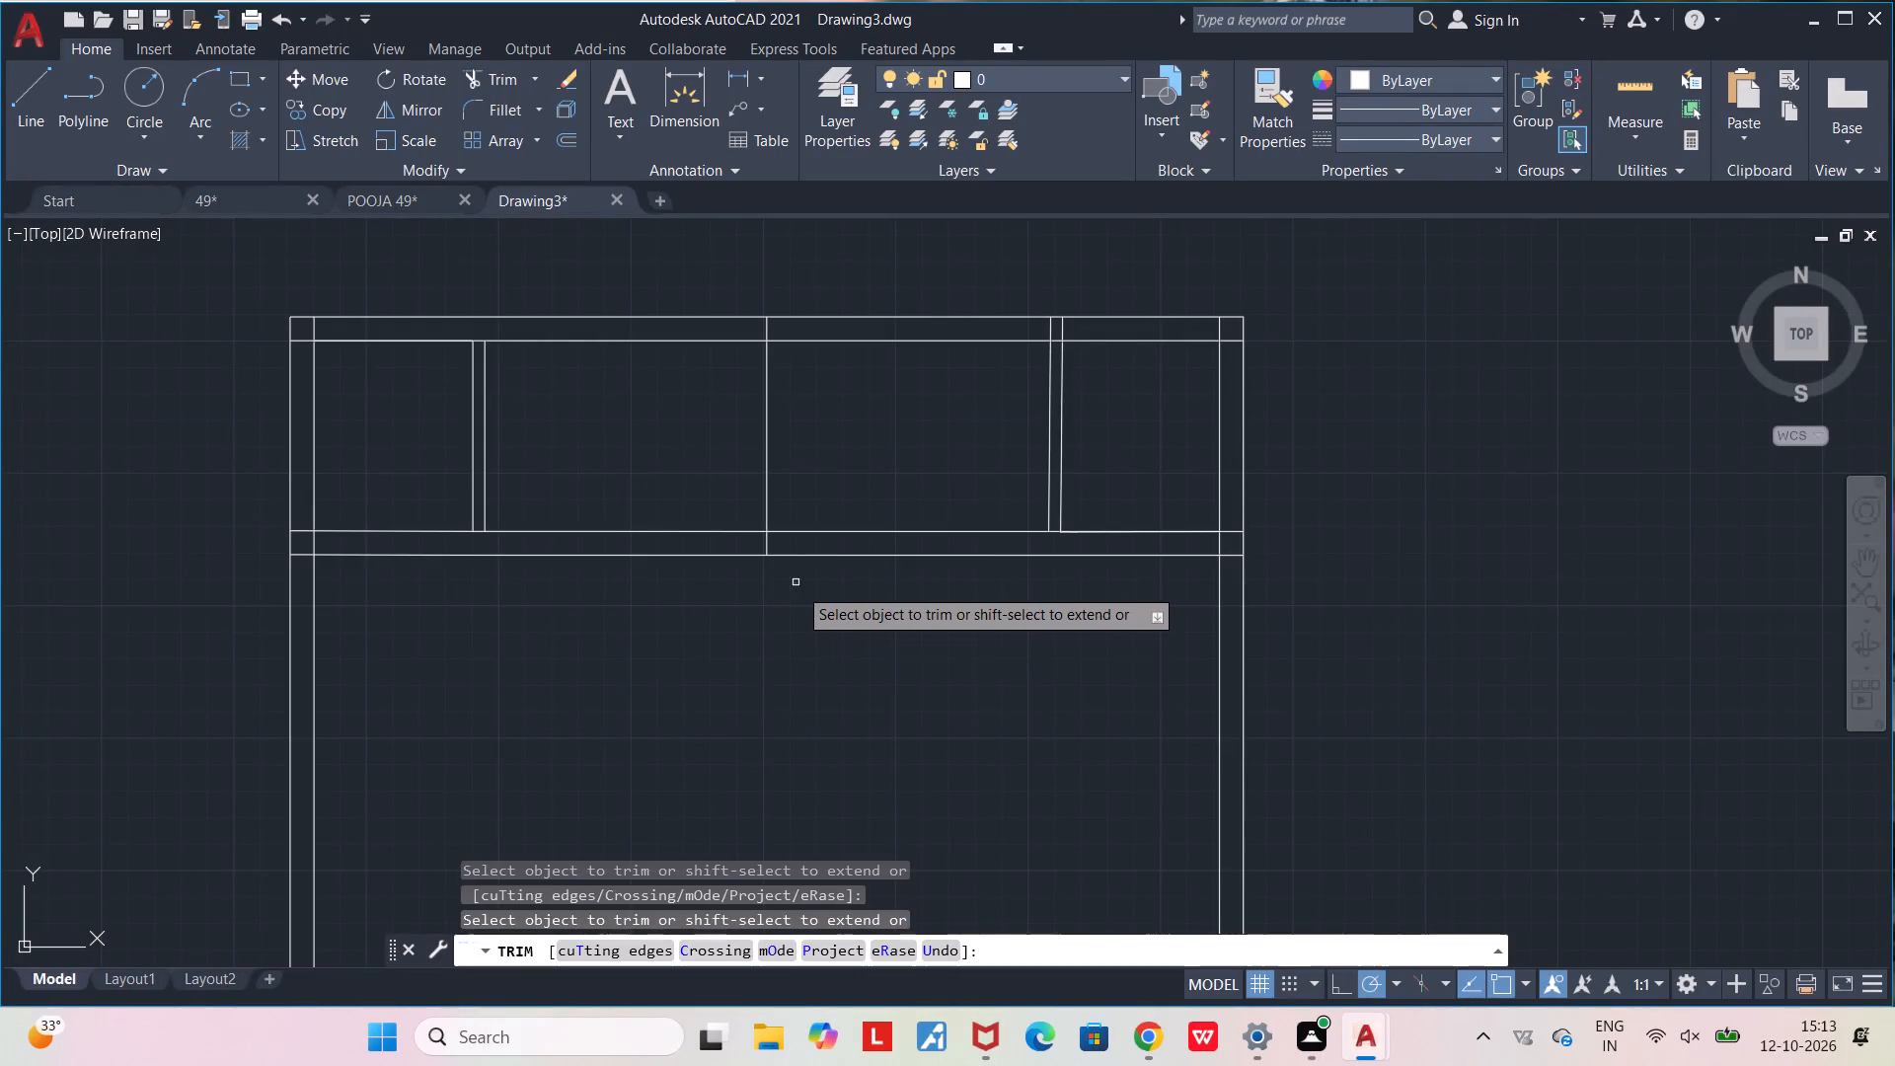
pyautogui.scroll(1, 785, 568)
pyautogui.press('l')
pyautogui.press('Return')
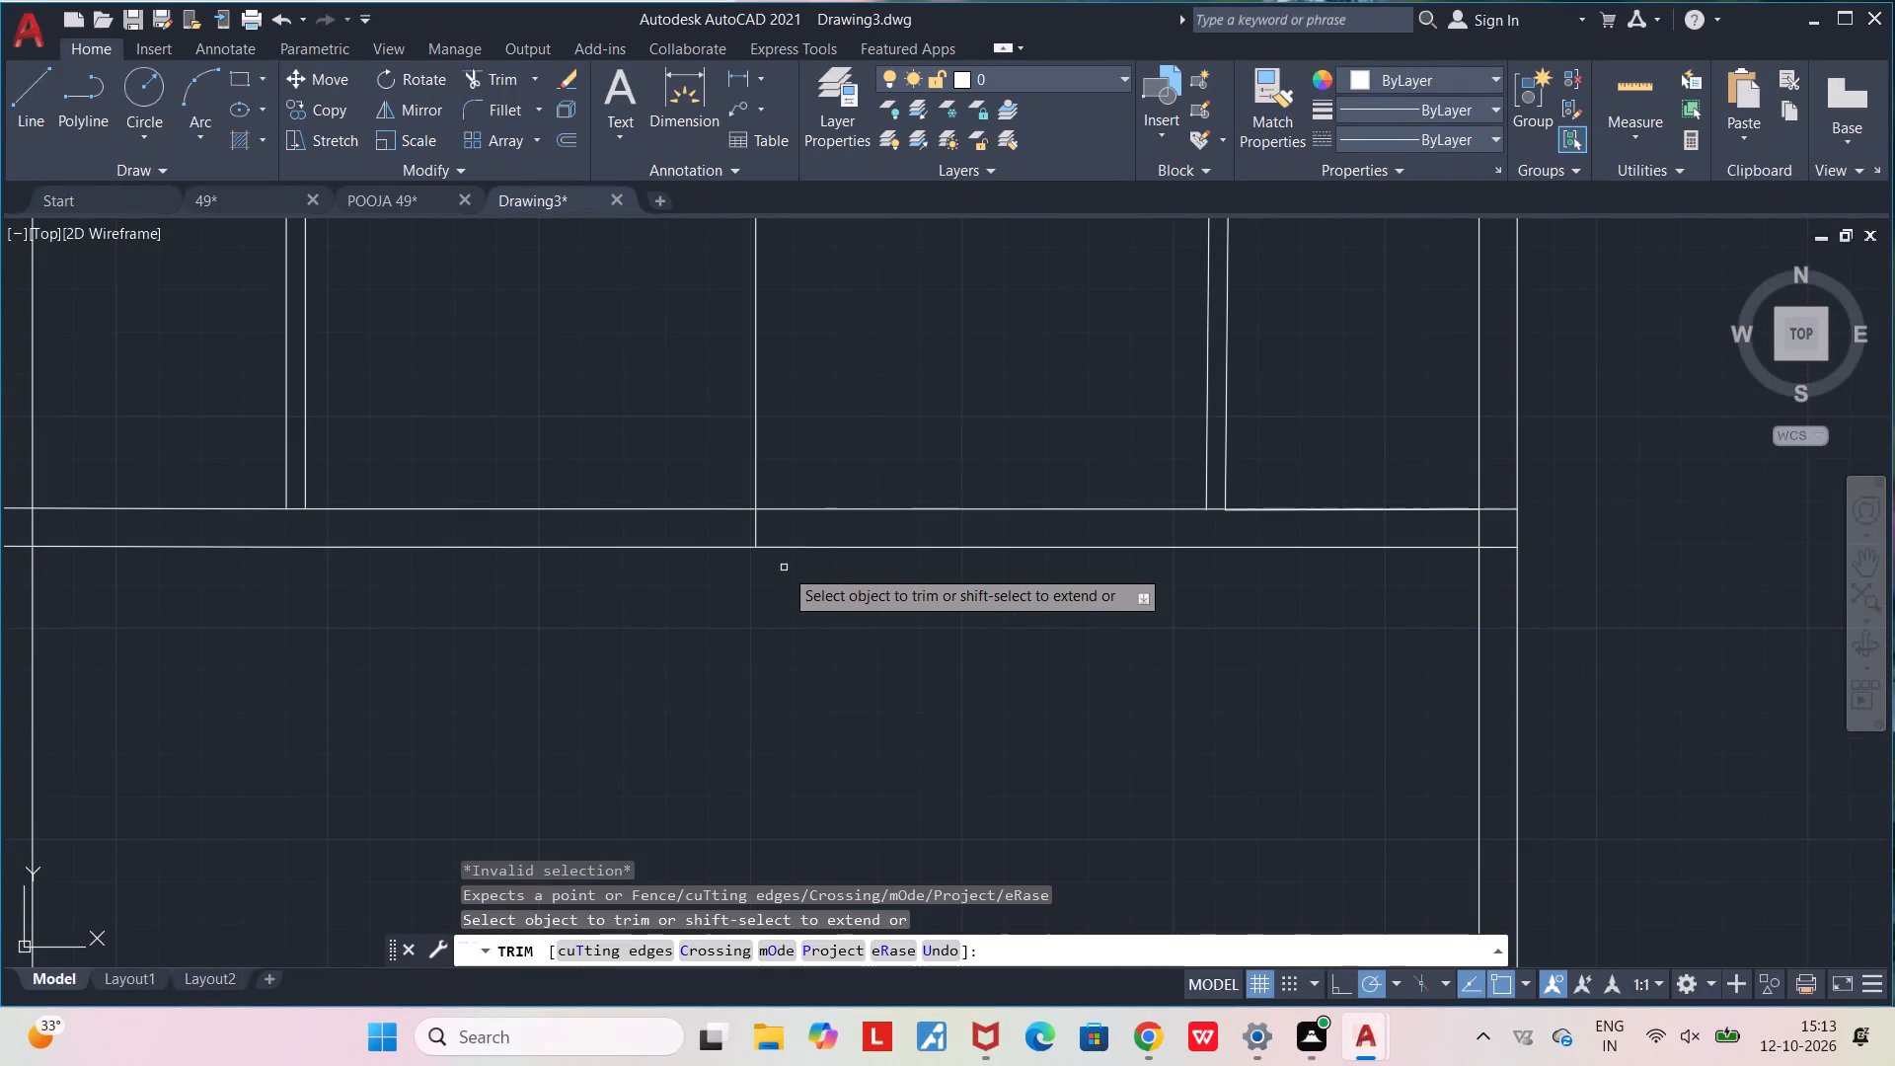
pyautogui.write('``')
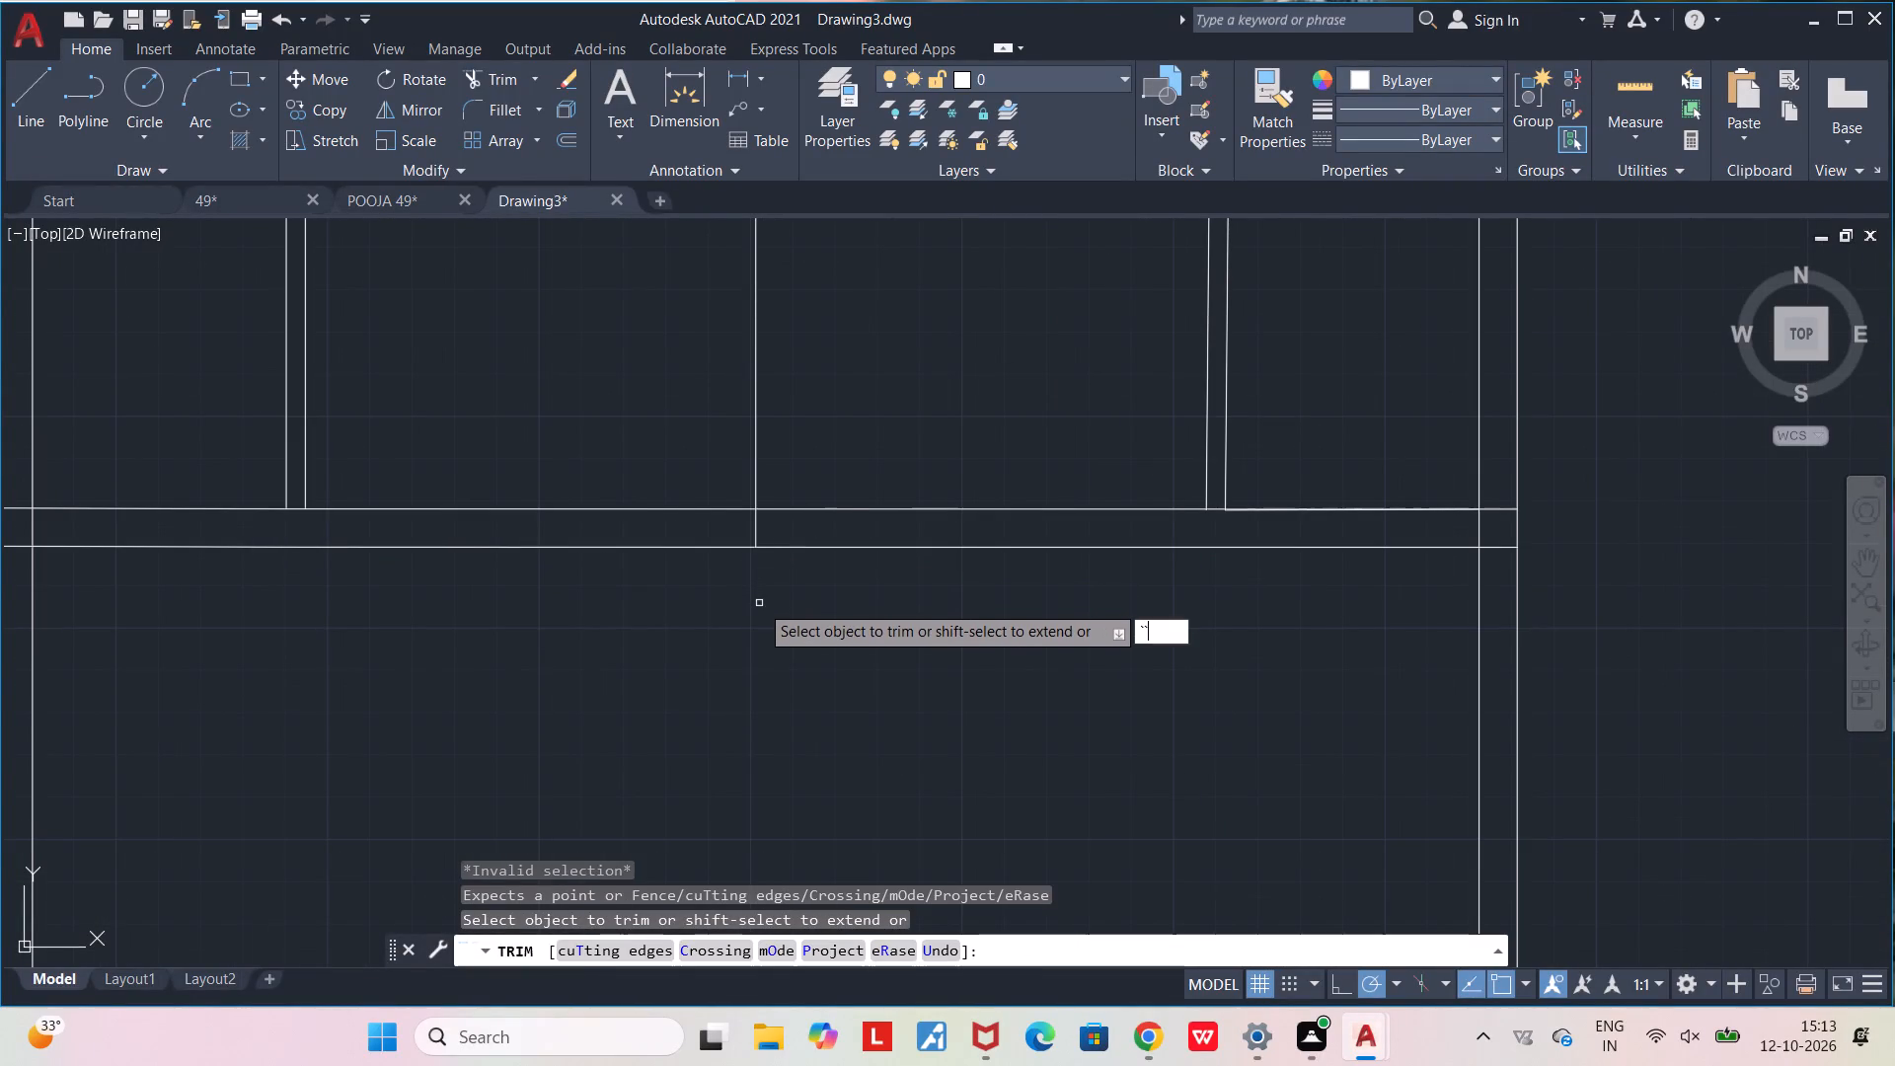
pyautogui.press('Escape')
pyautogui.press('Escape')
# Draw a line from the centre line's lower end 13'-11" straight down, and horizontally left past the outline's outer left edge.
pyautogui.press('l')
pyautogui.press('Return')
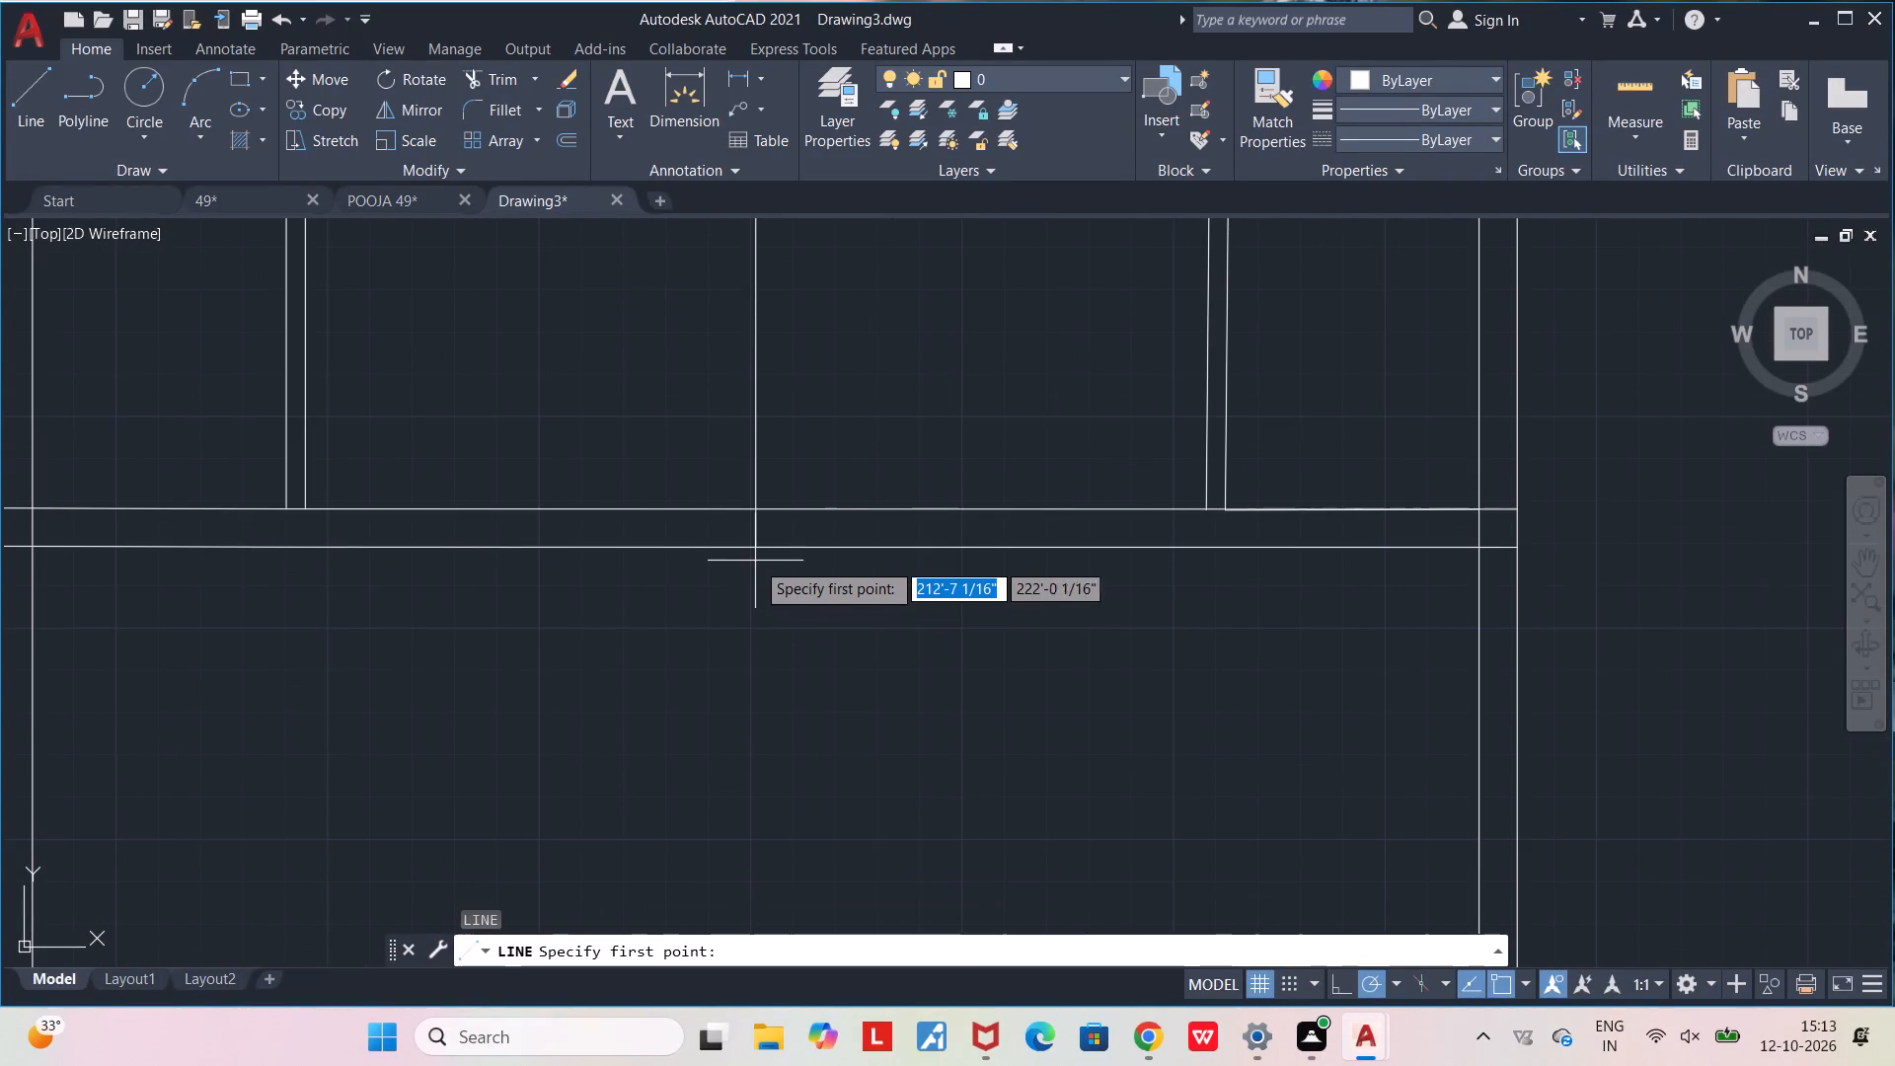
pyautogui.click(755, 548)
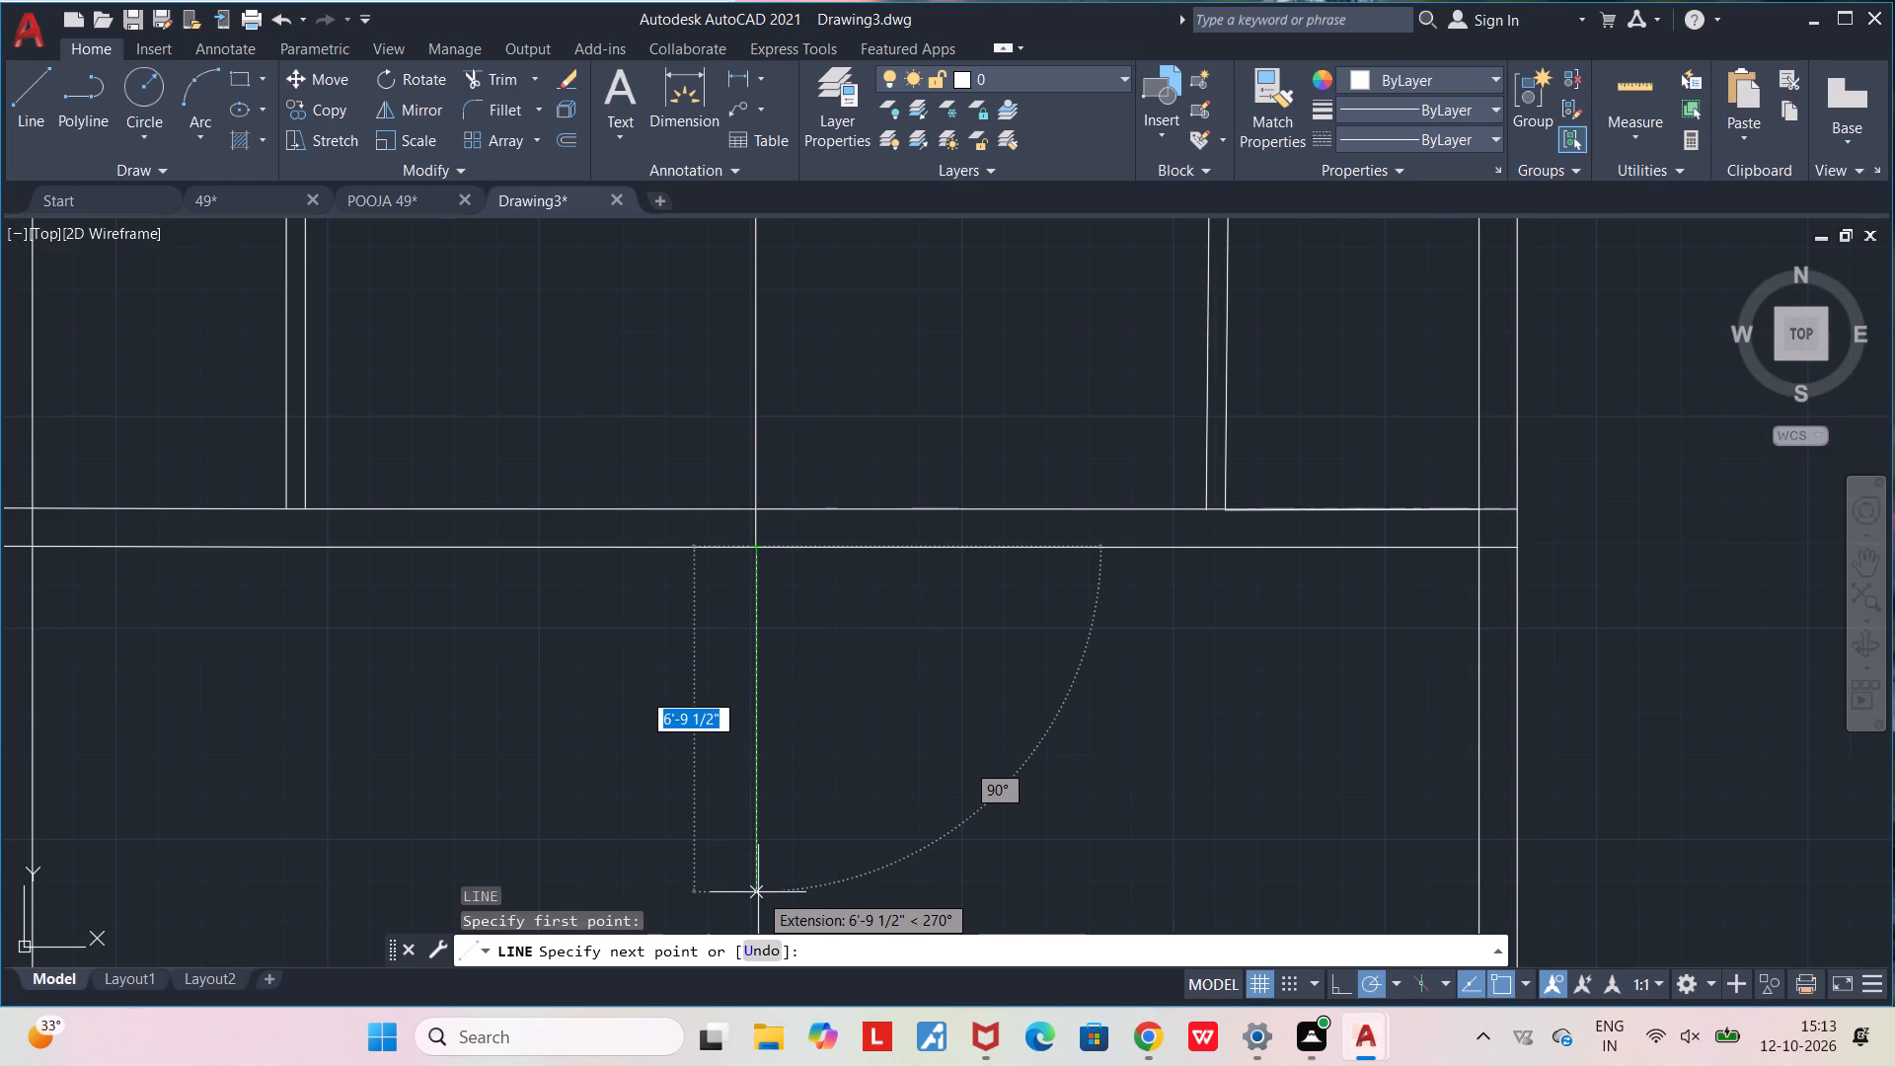
pyautogui.scroll(-2, 758, 892)
pyautogui.moveTo(755, 877); pyautogui.dragTo(760, 622, button='middle')
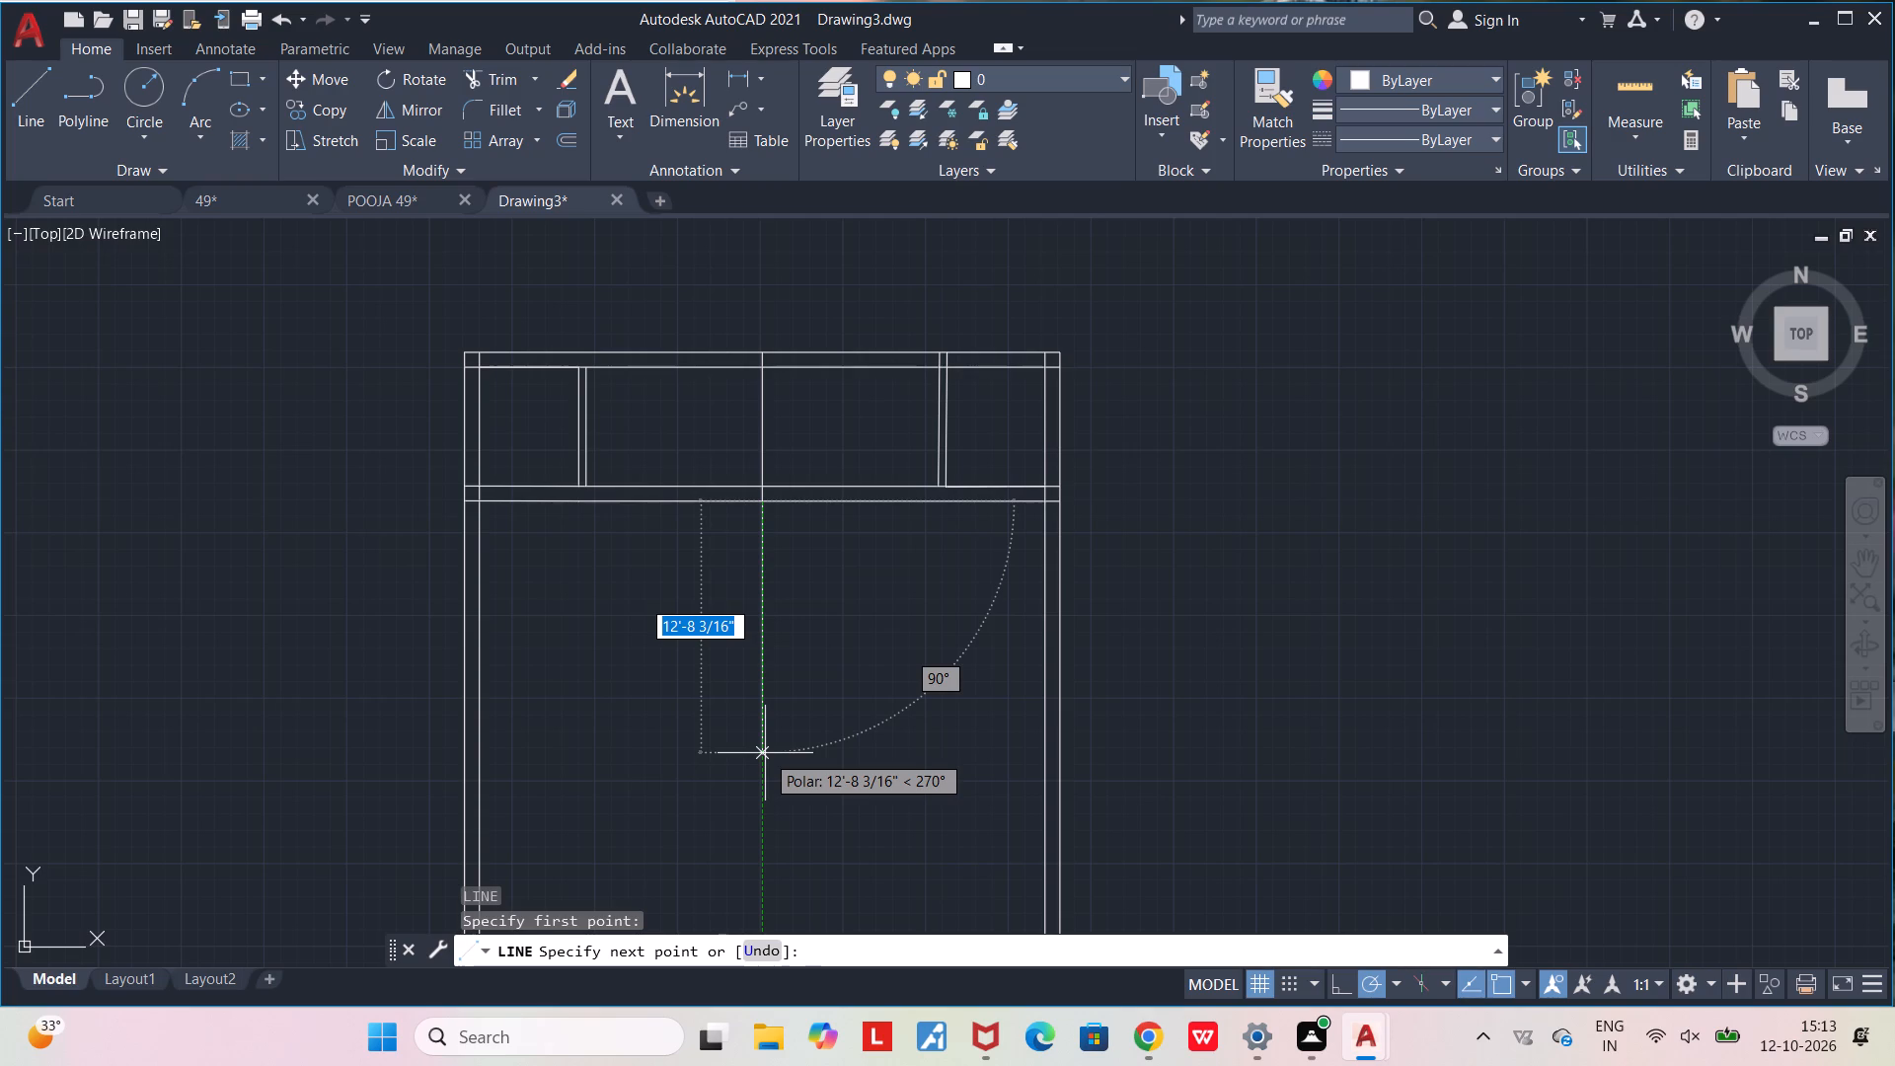
pyautogui.write('13')
pyautogui.press("'")
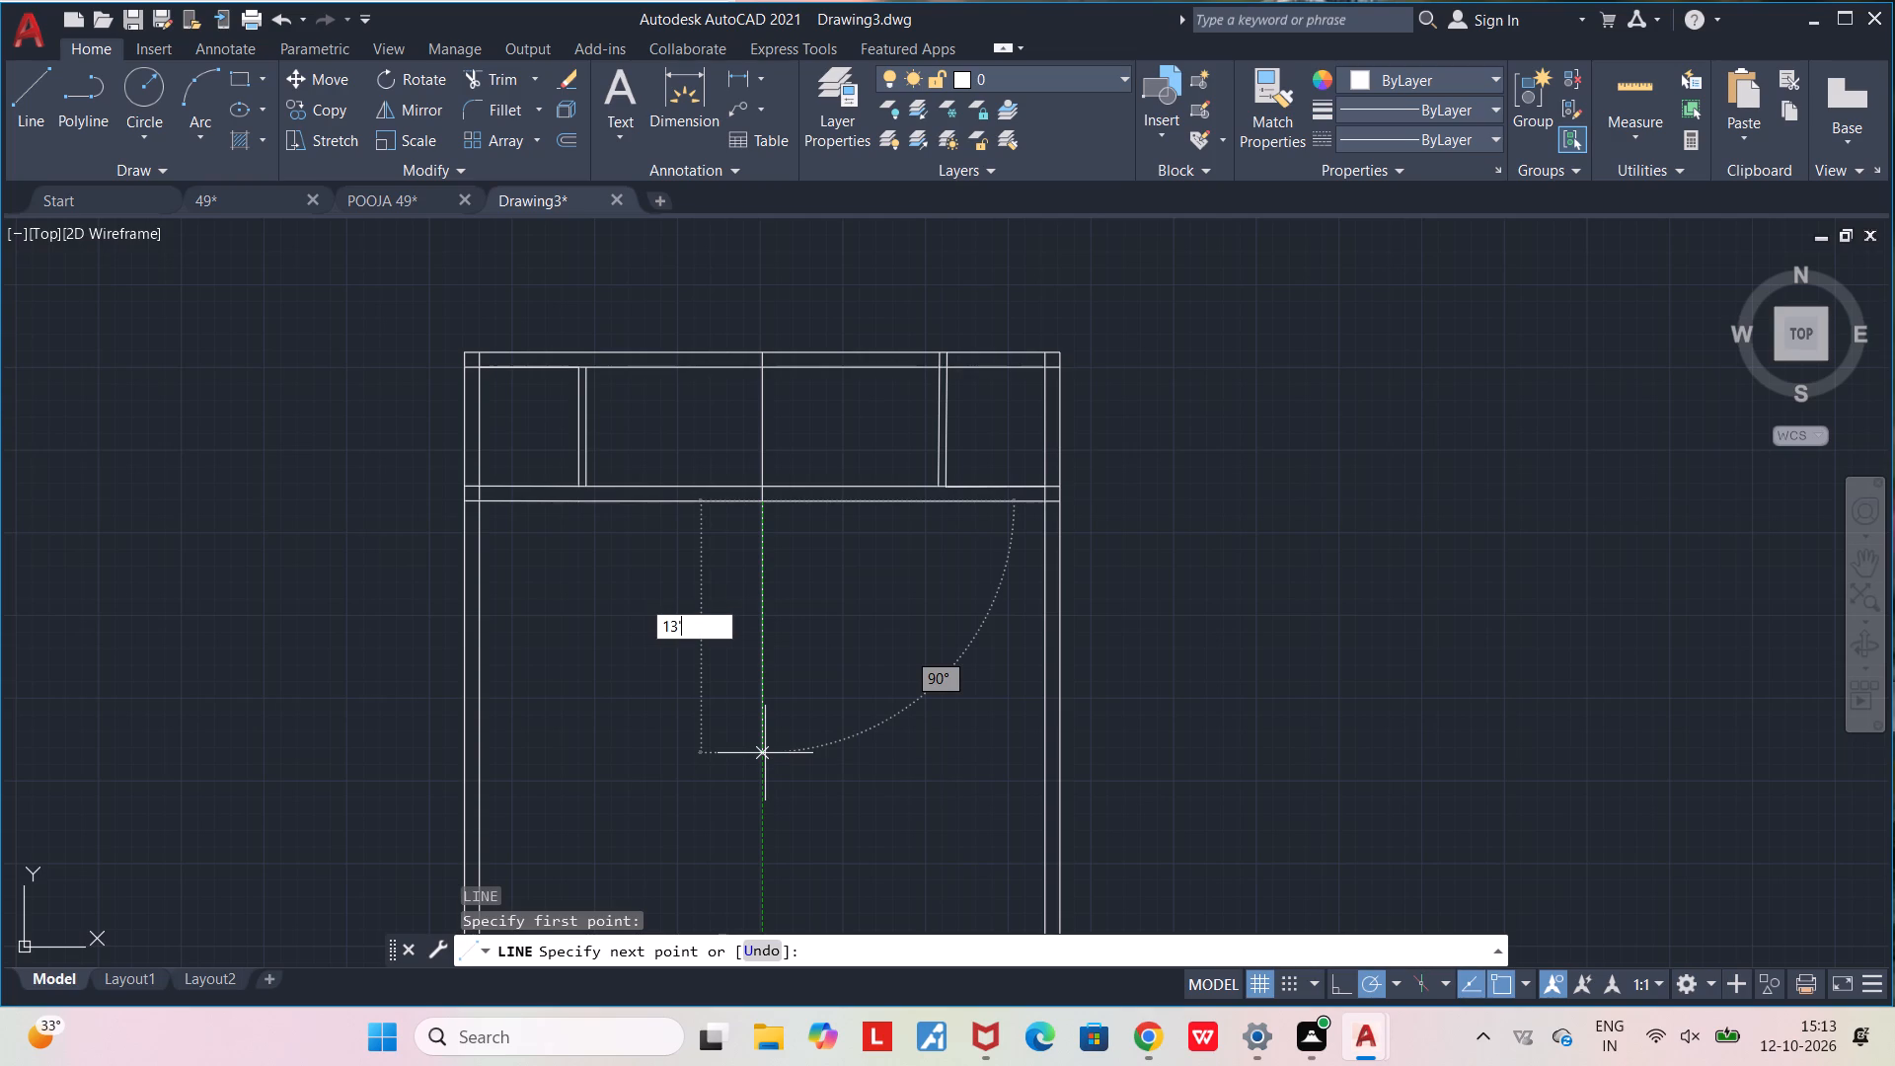
pyautogui.press('-')
pyautogui.write('11')
pyautogui.hotkey('shift', '"')
pyautogui.press('Return')
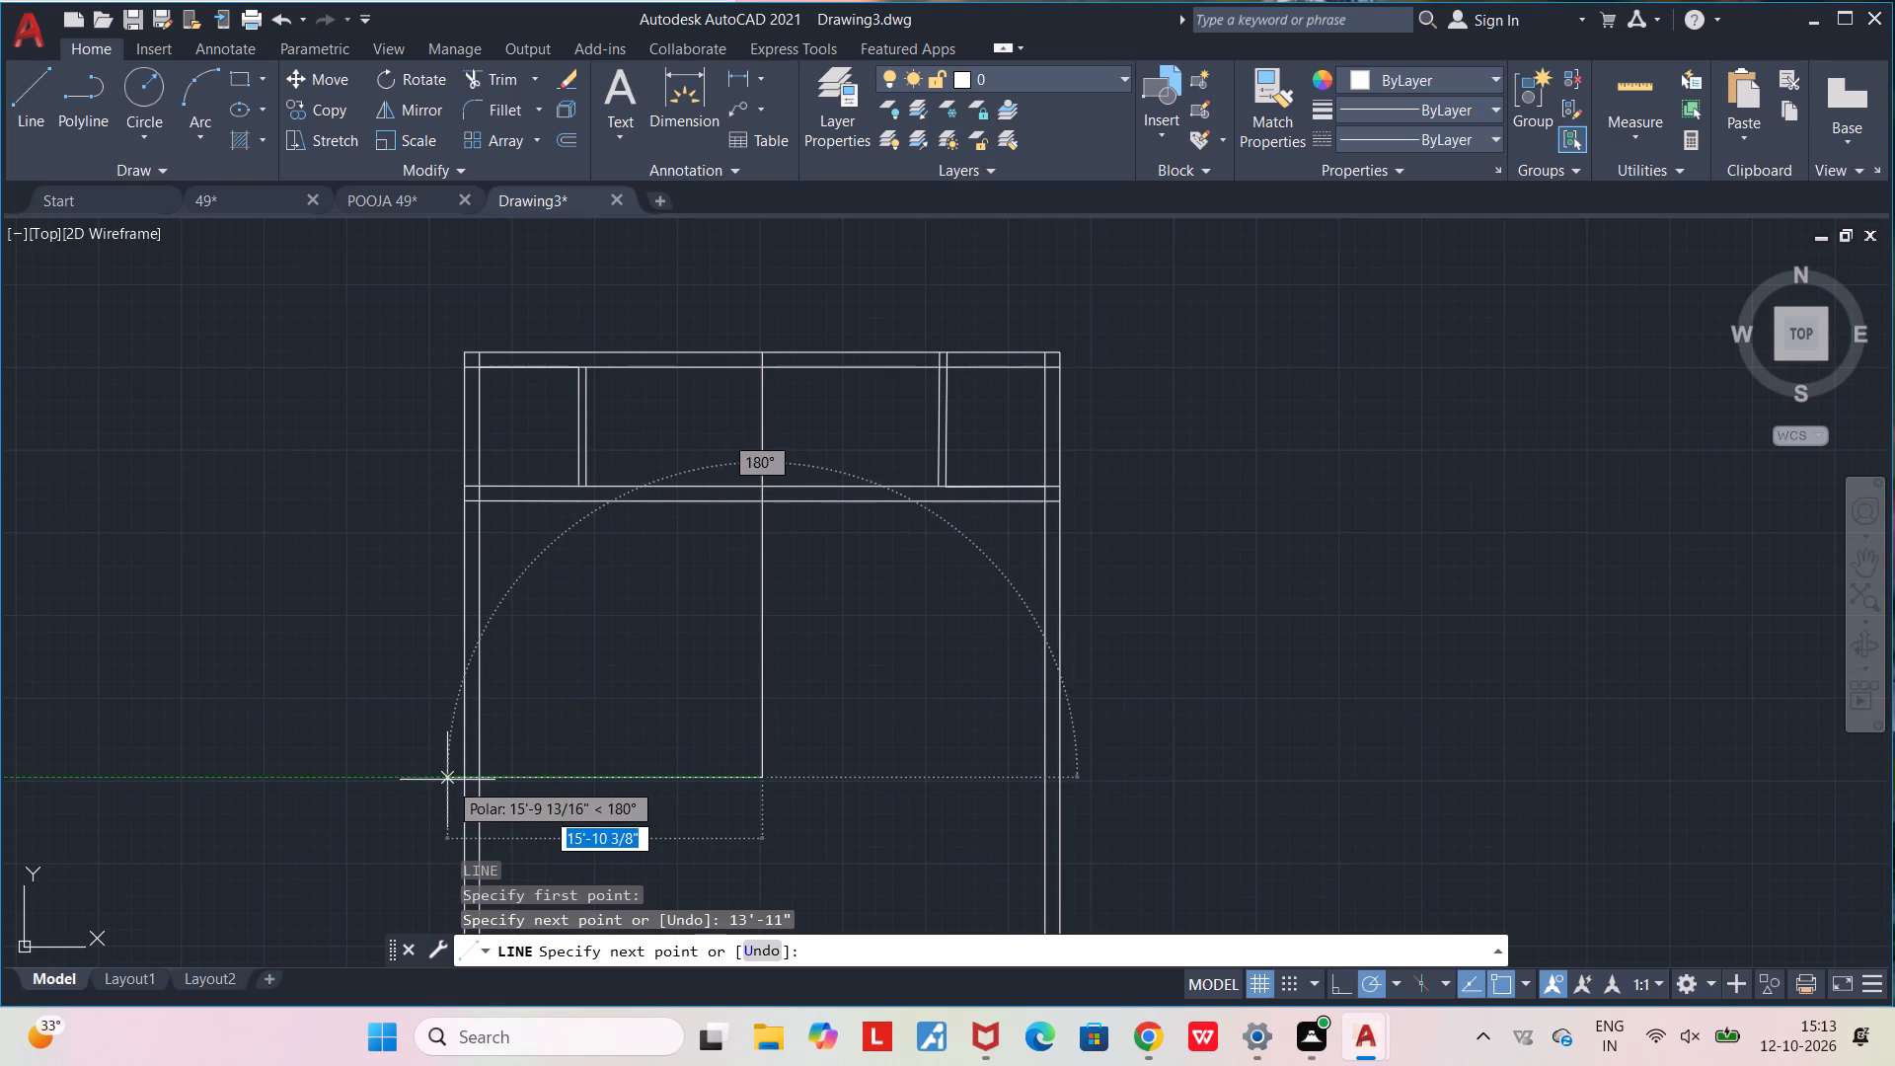
pyautogui.click(447, 778)
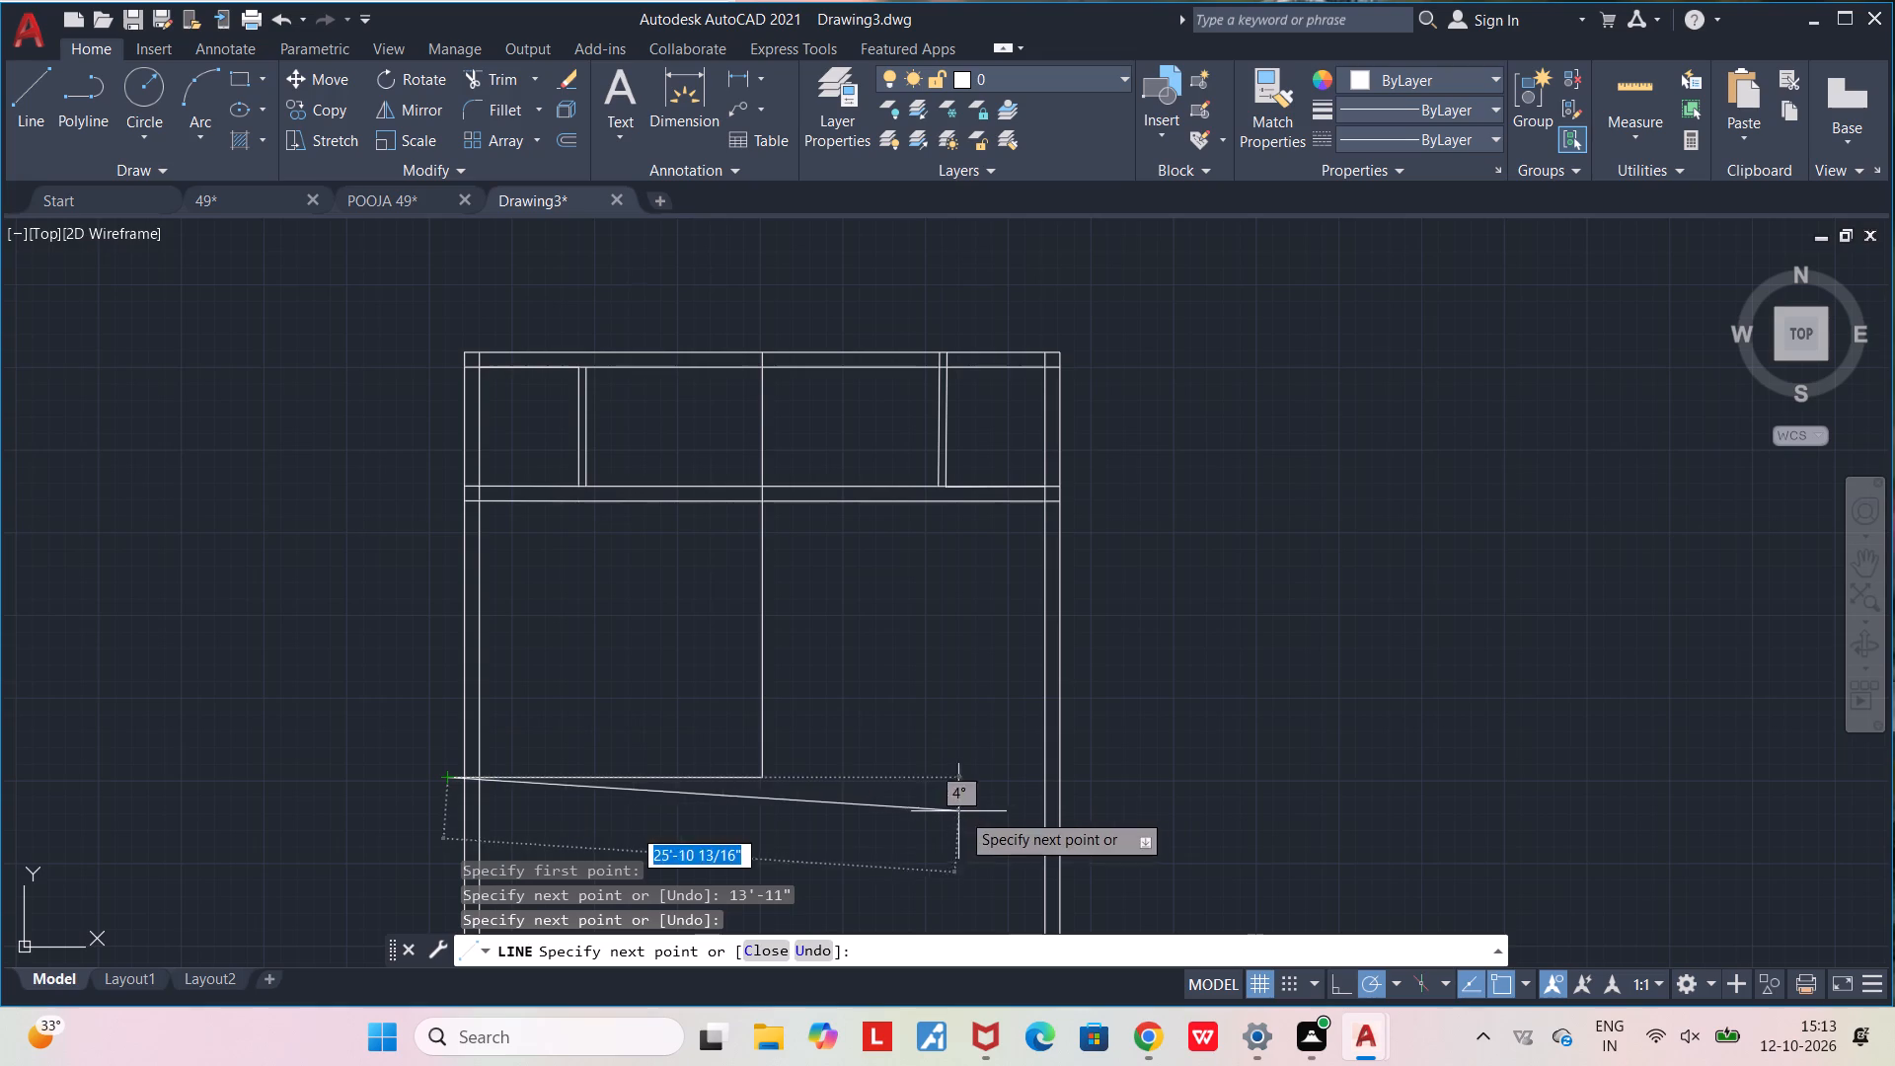
pyautogui.press('Escape')
# Draw a horizontal line from the lower end of the 13'-11" centre line rightward past the outline's outer right edge.
pyautogui.press('l')
pyautogui.press('Return')
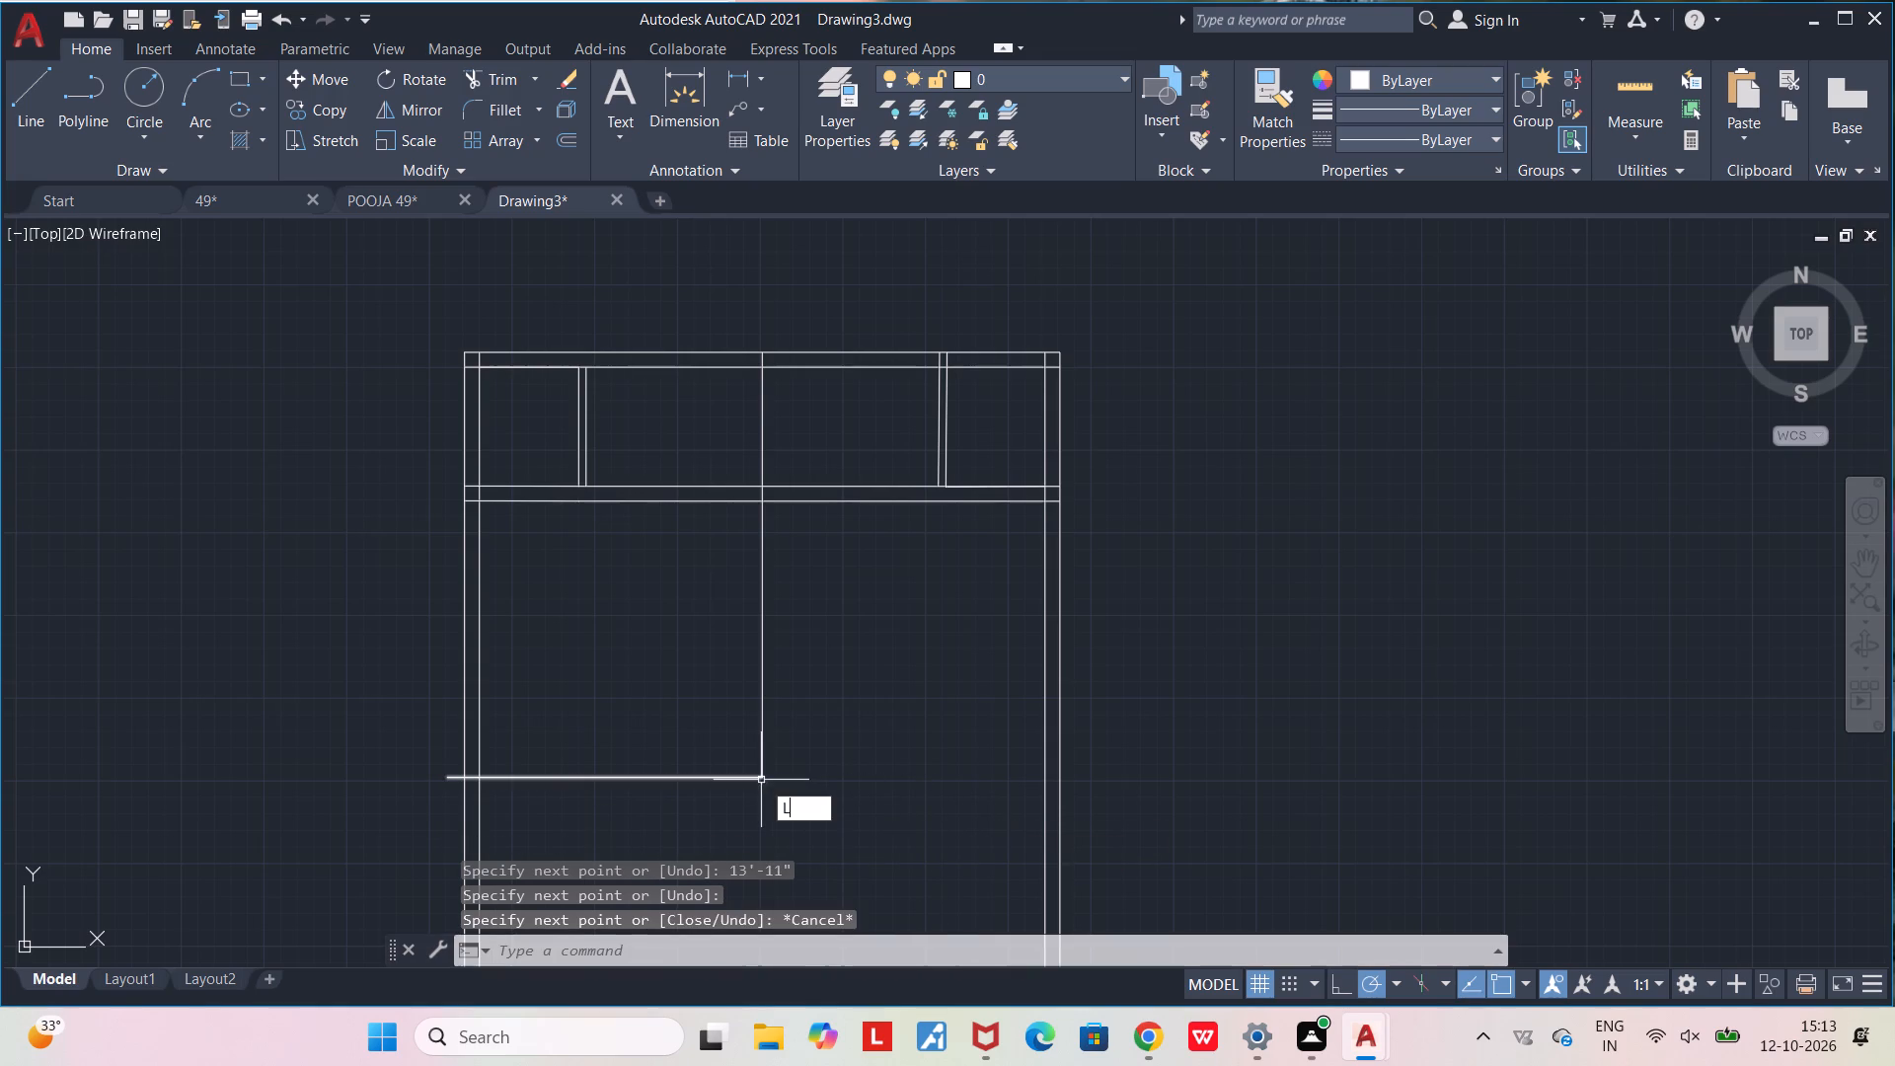
pyautogui.click(761, 780)
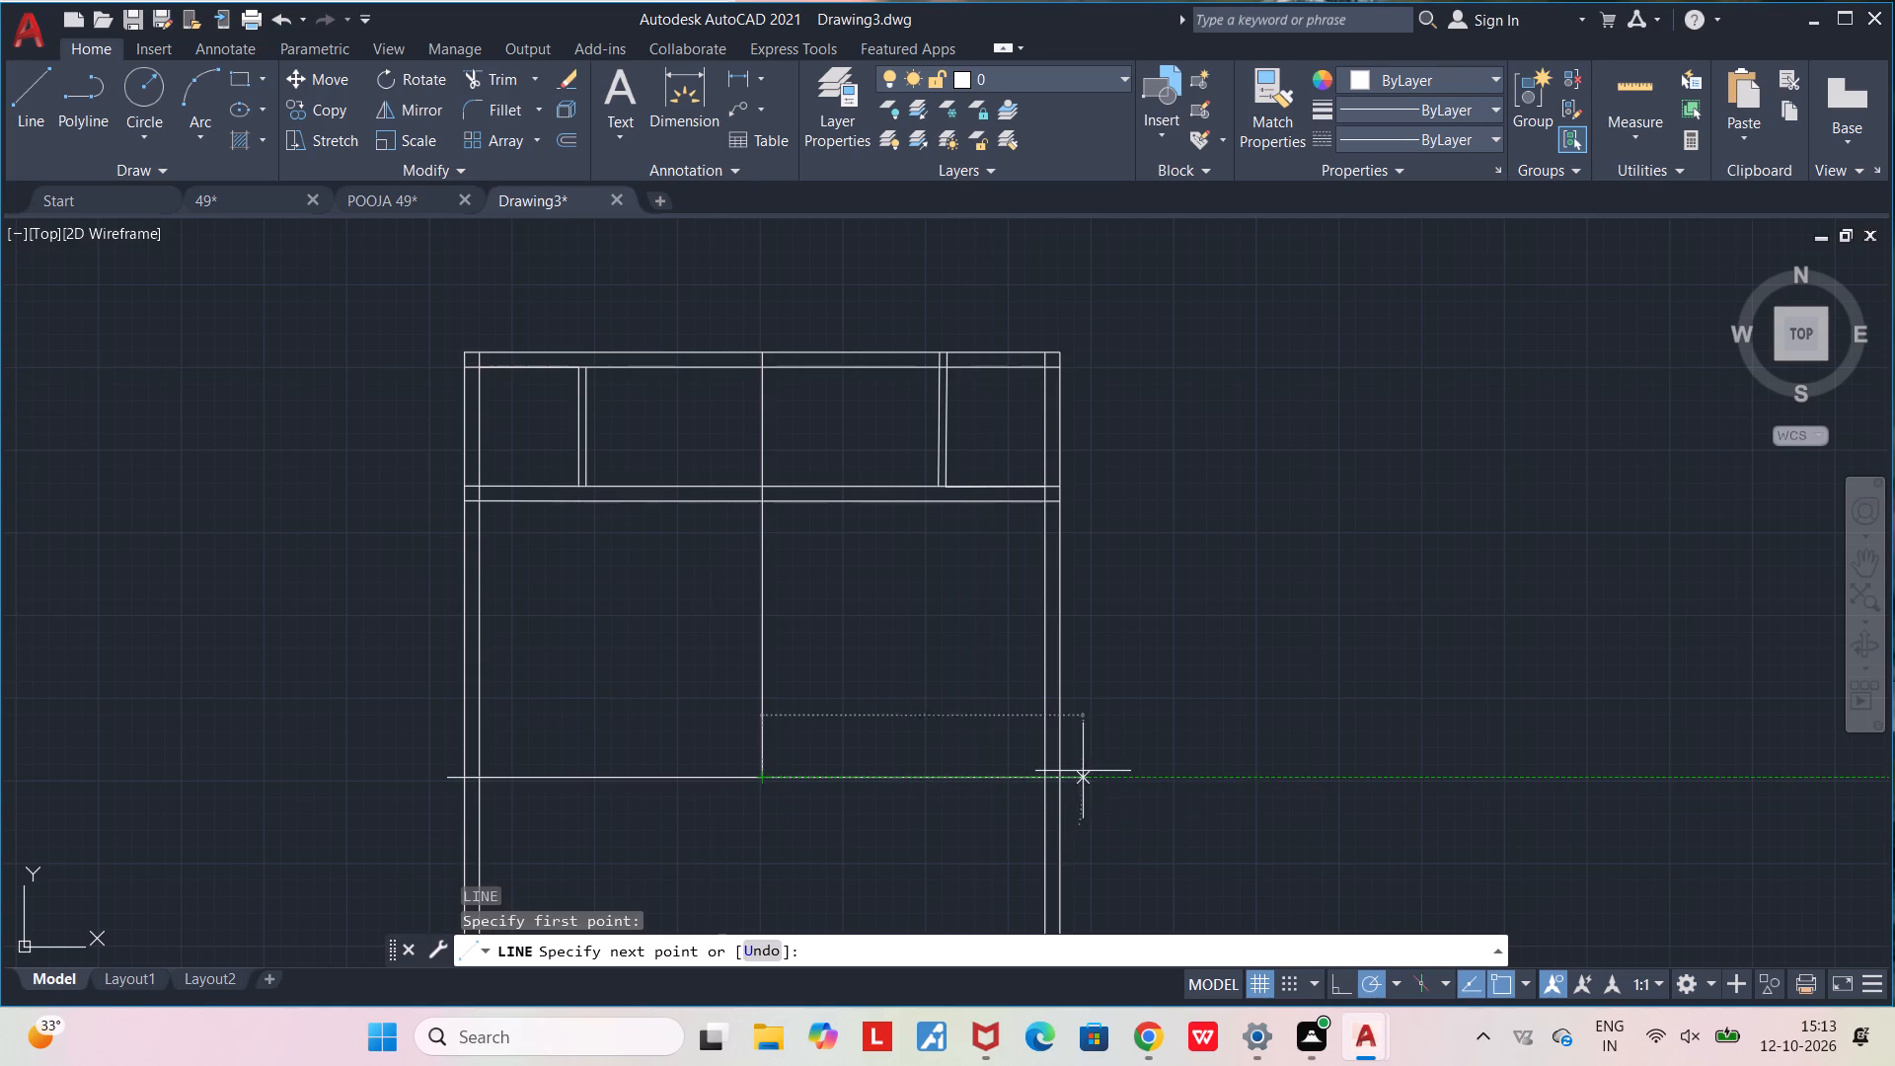
pyautogui.click(1083, 771)
pyautogui.press('Escape')
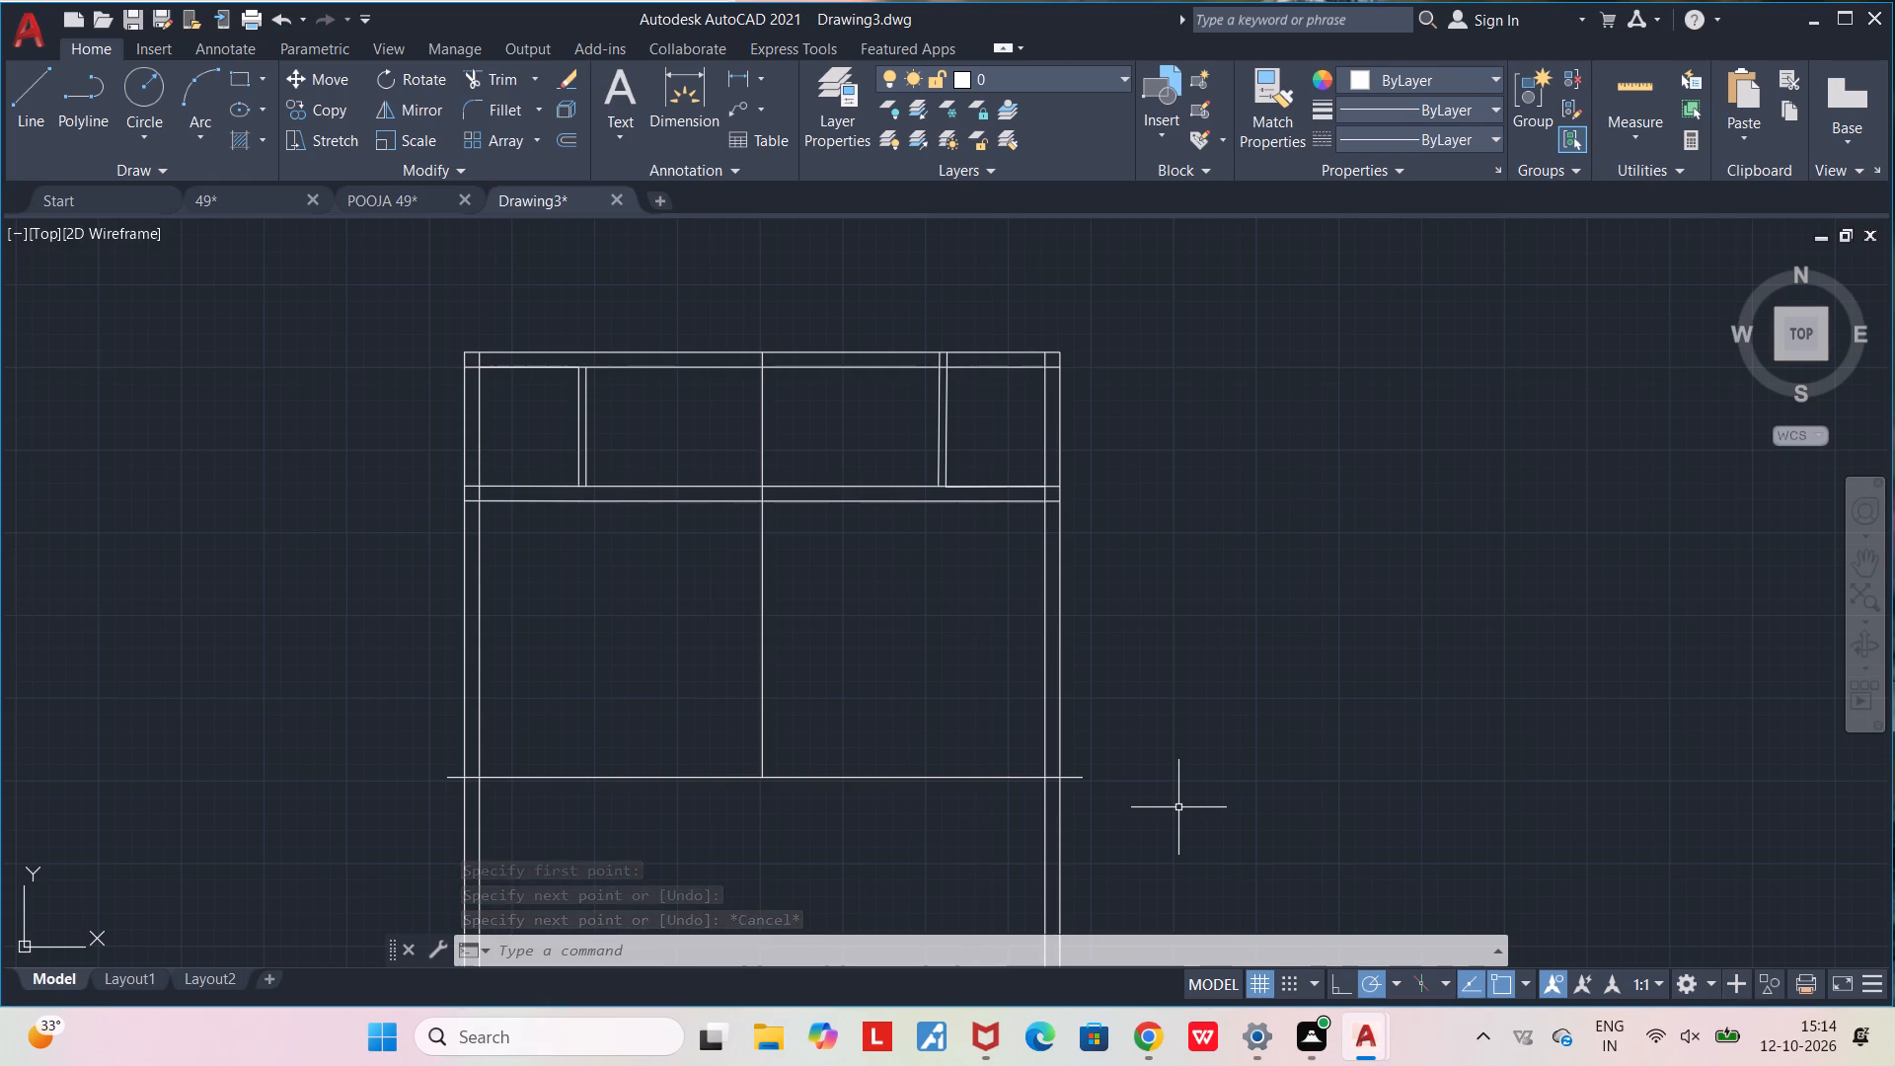
# Draw a line 13'-0" down along the inner right wall from its intersection with the lower cross line.
pyautogui.moveTo(888, 823); pyautogui.dragTo(895, 503, button='middle')
pyautogui.scroll(-1, 895, 503)
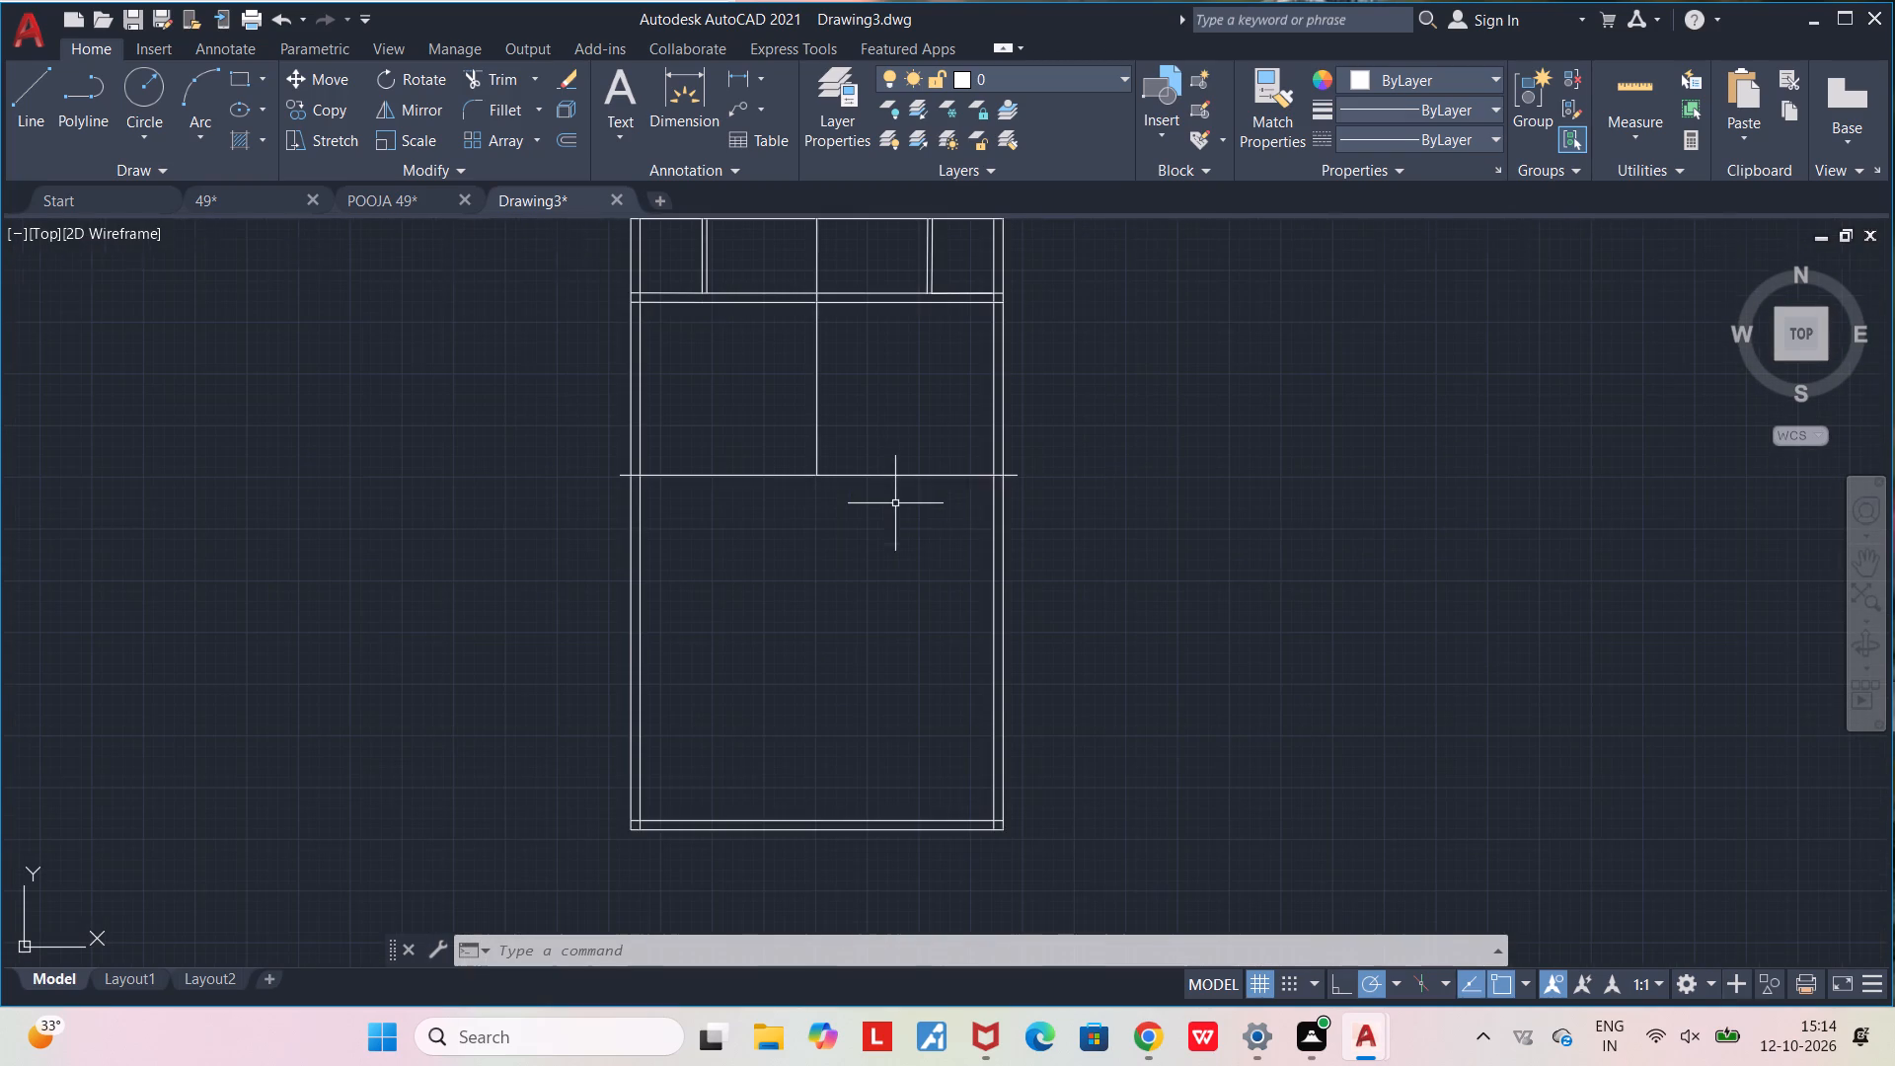
pyautogui.scroll(1, 978, 469)
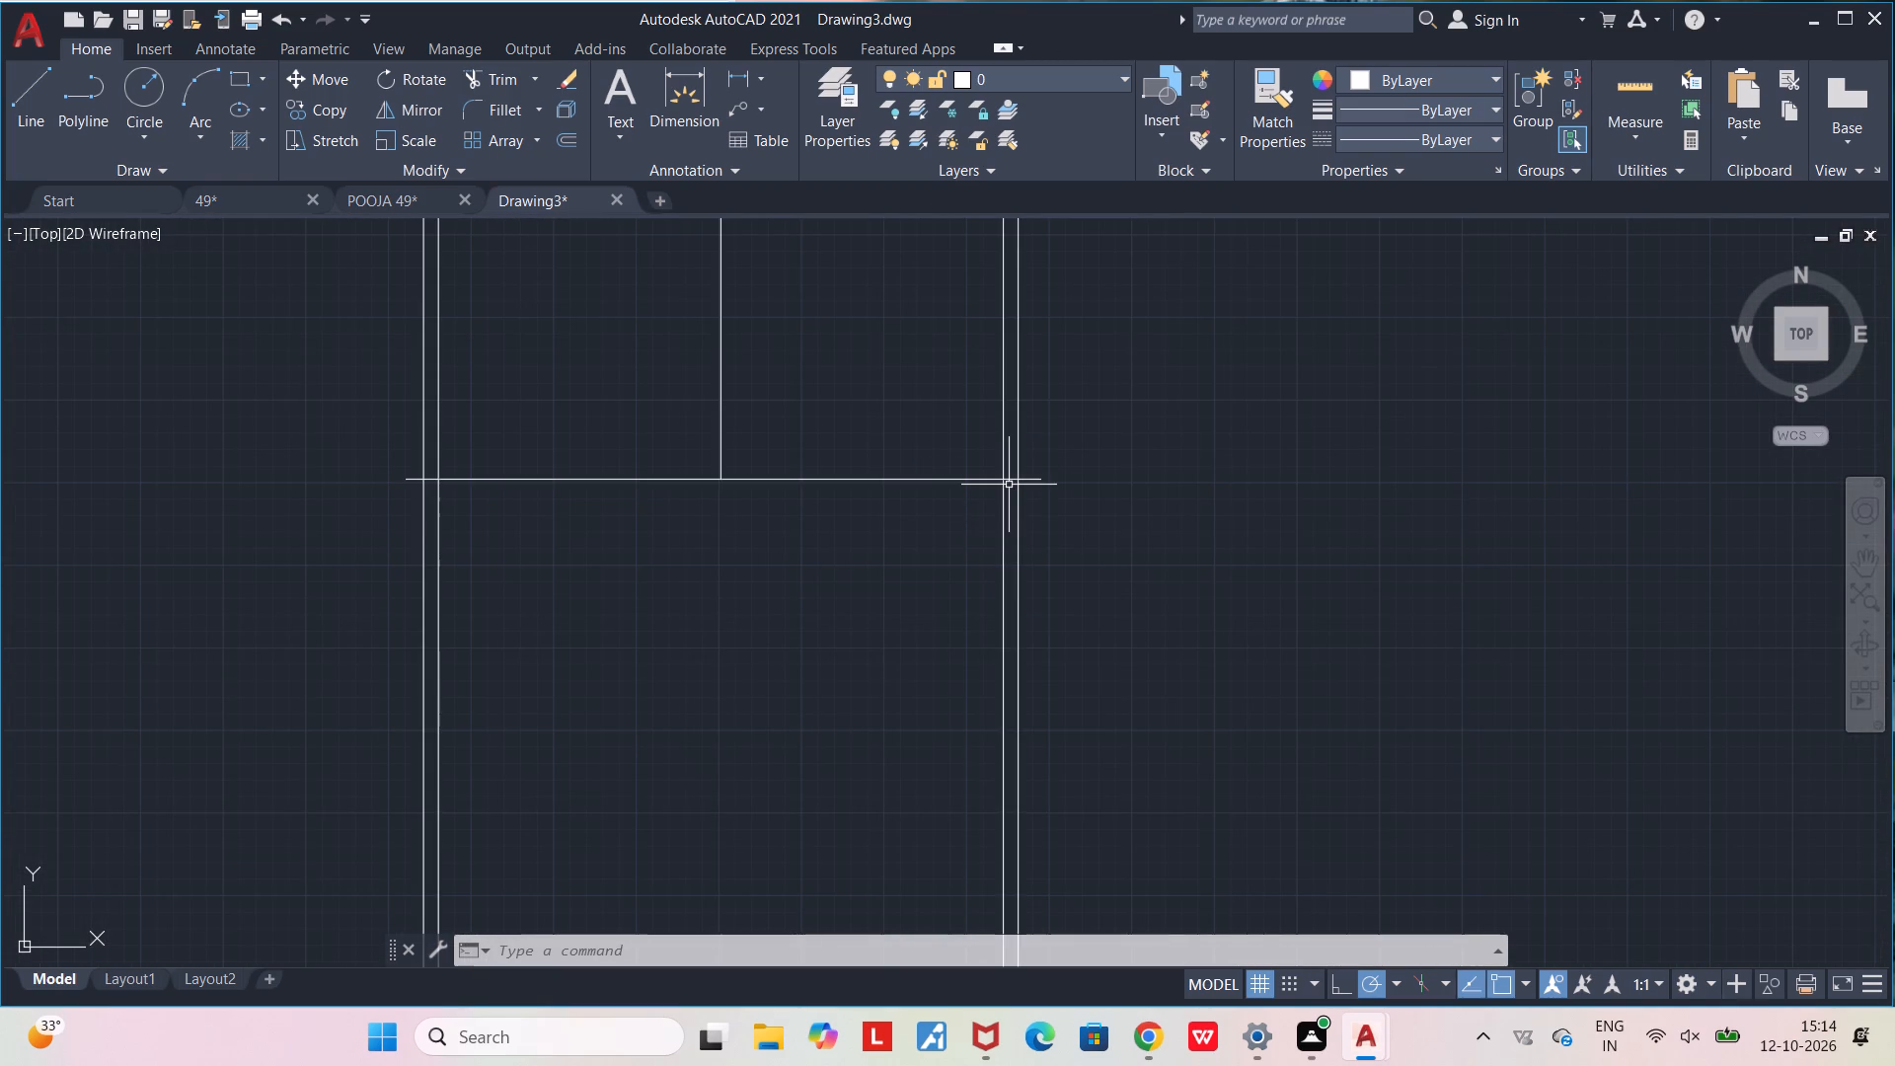
pyautogui.press('l')
pyautogui.press('Return')
pyautogui.click(1000, 485)
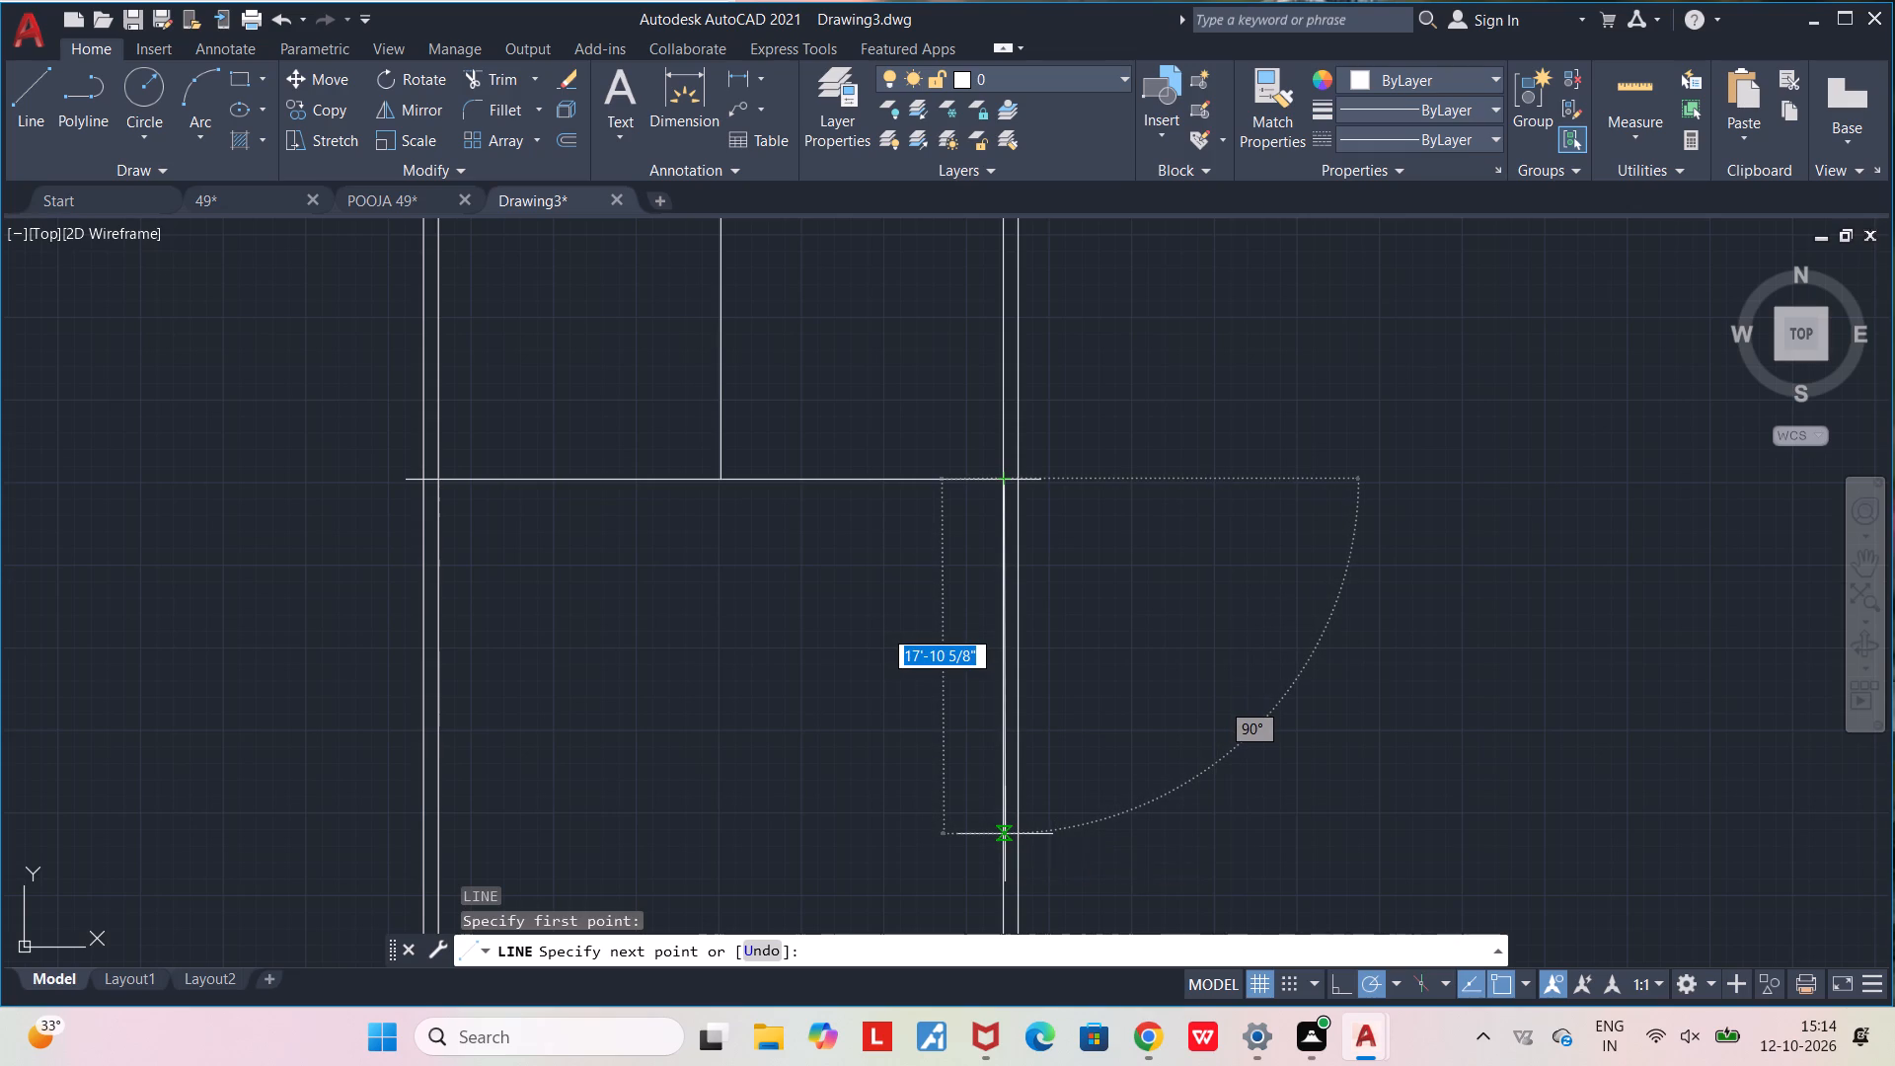
pyautogui.scroll(3, 1007, 834)
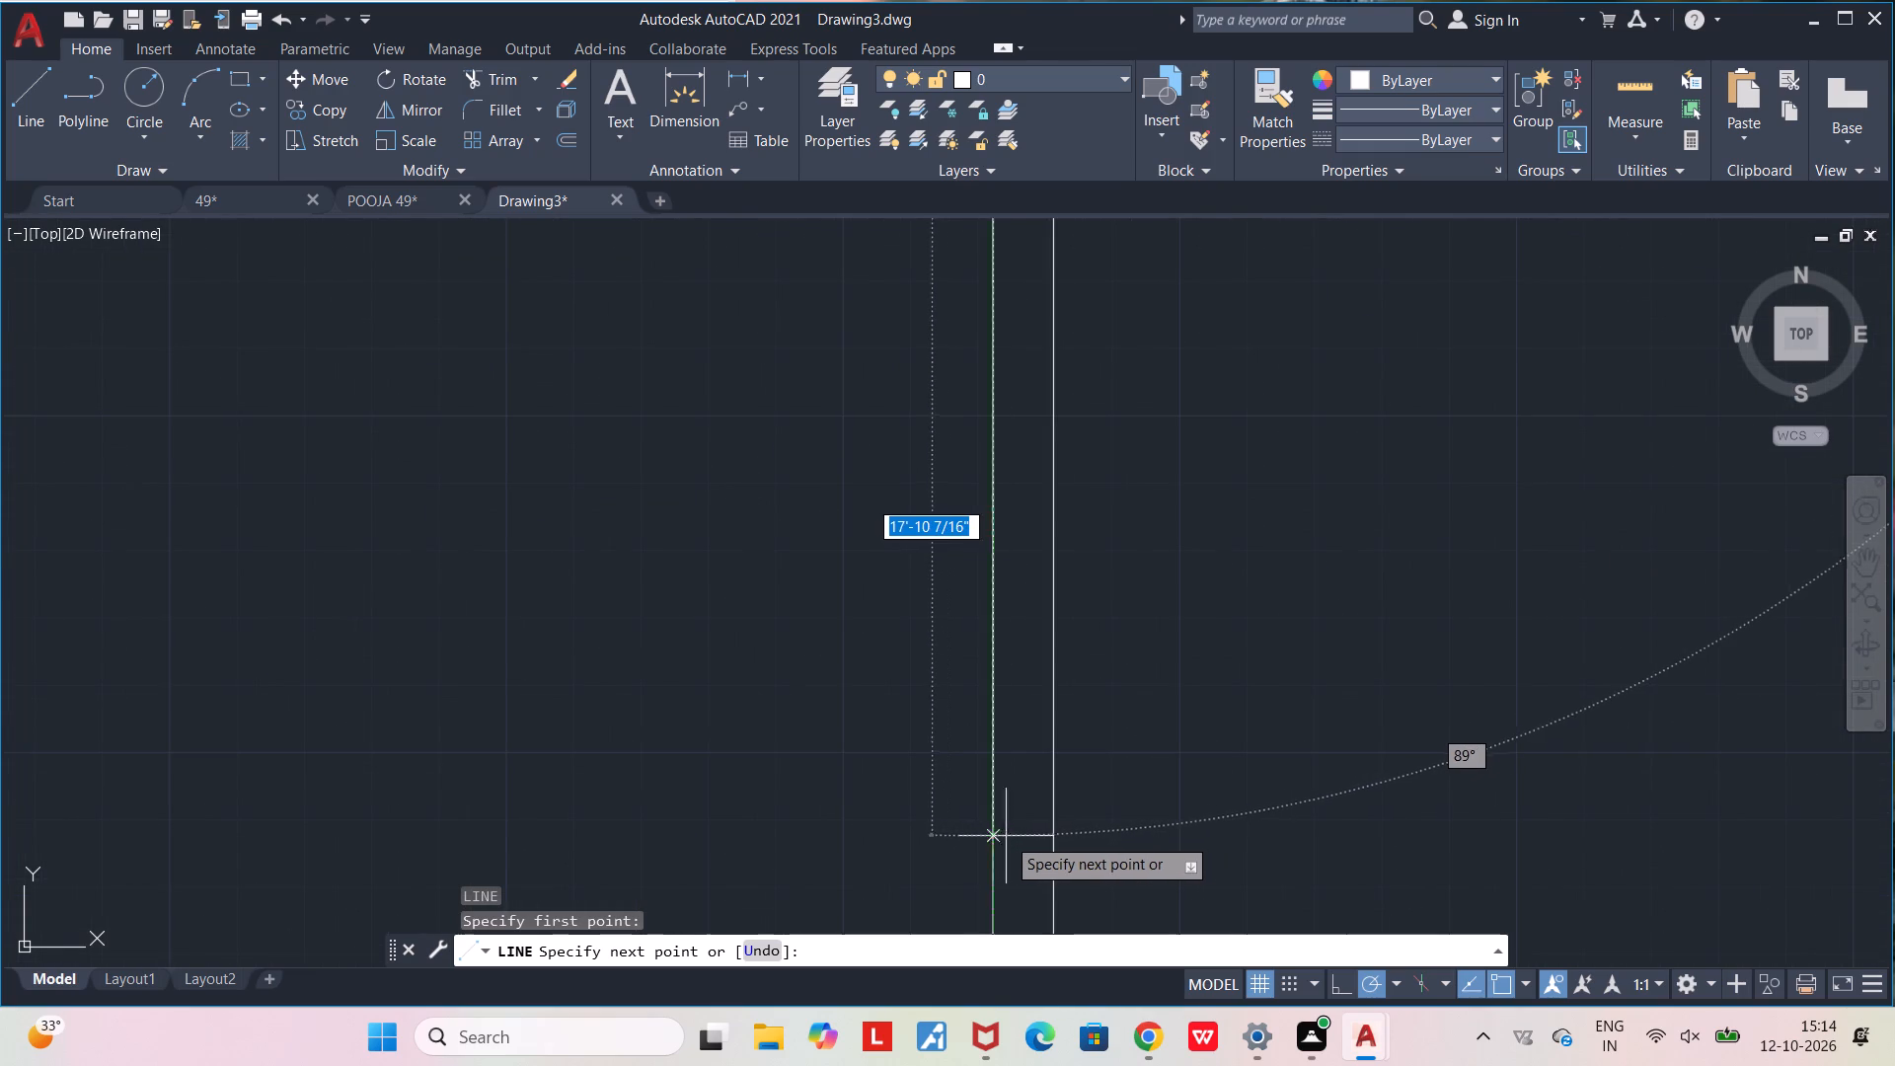
pyautogui.press('1')
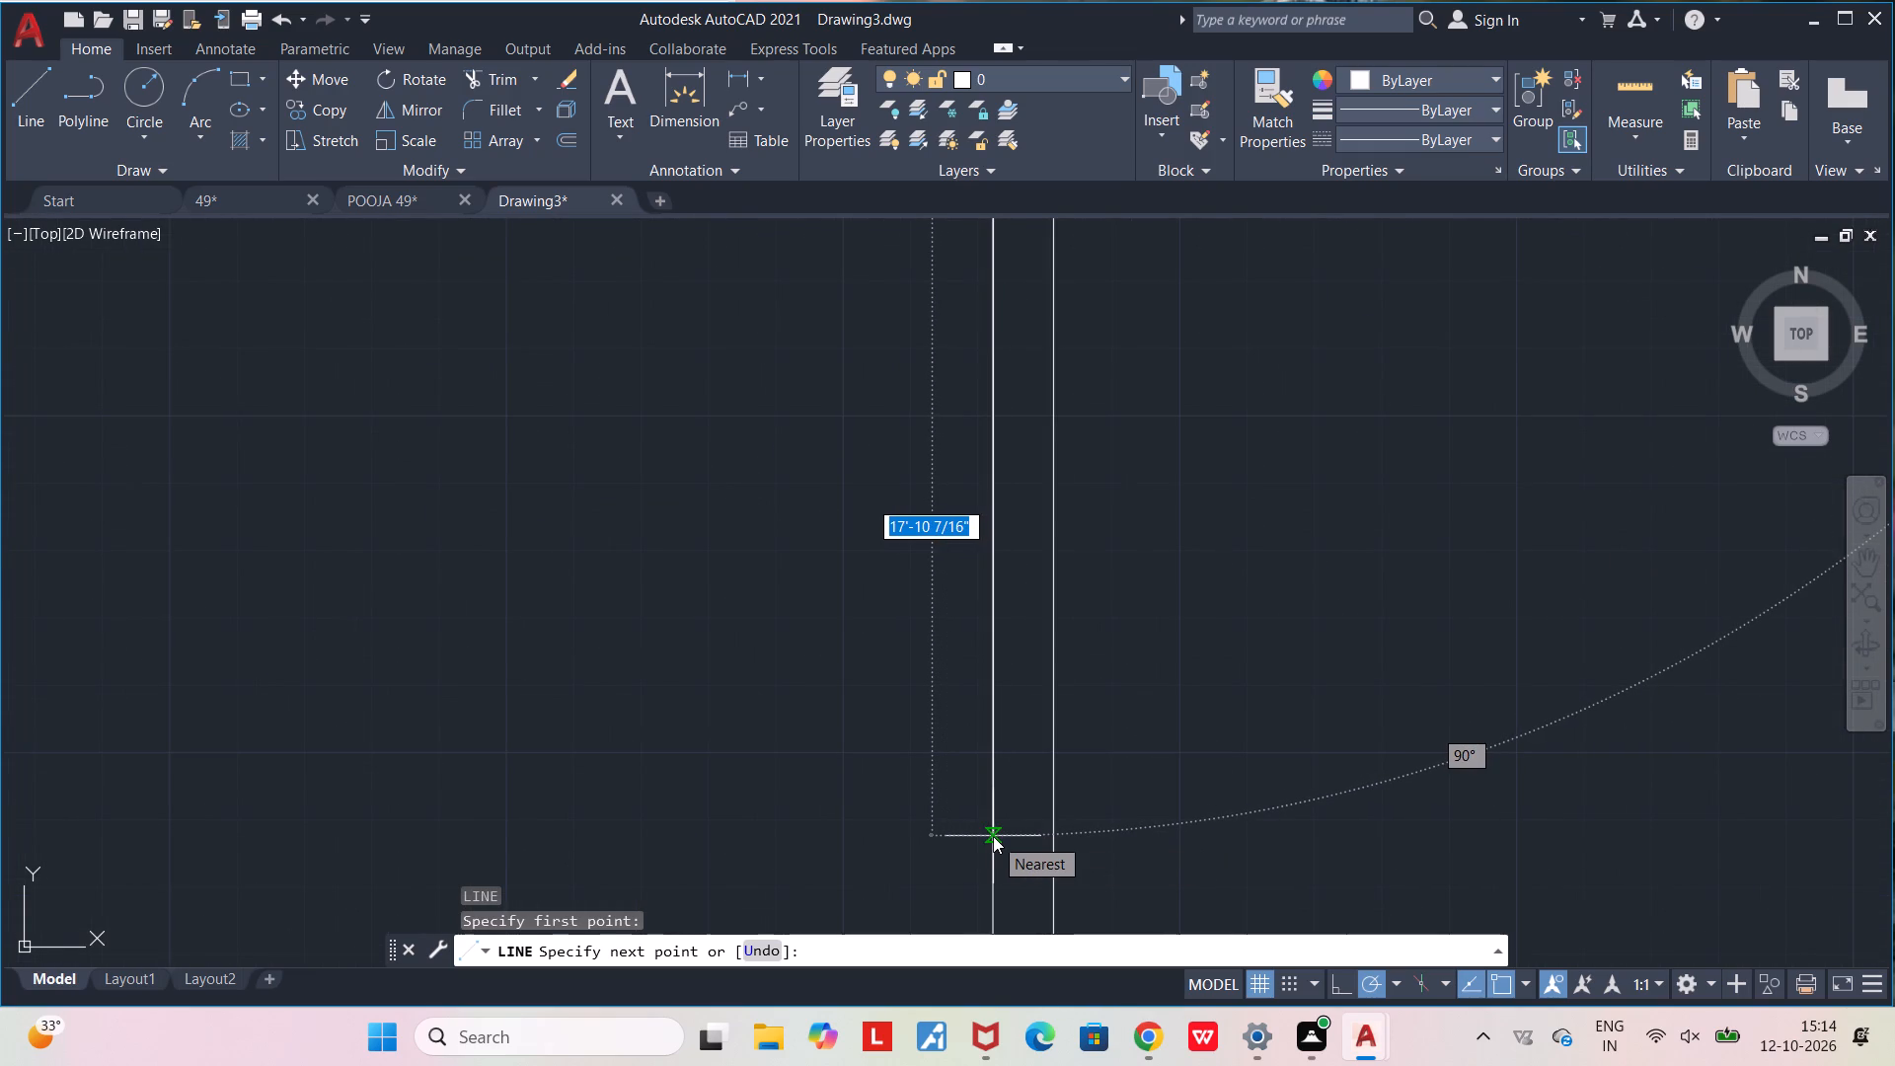
pyautogui.press('3')
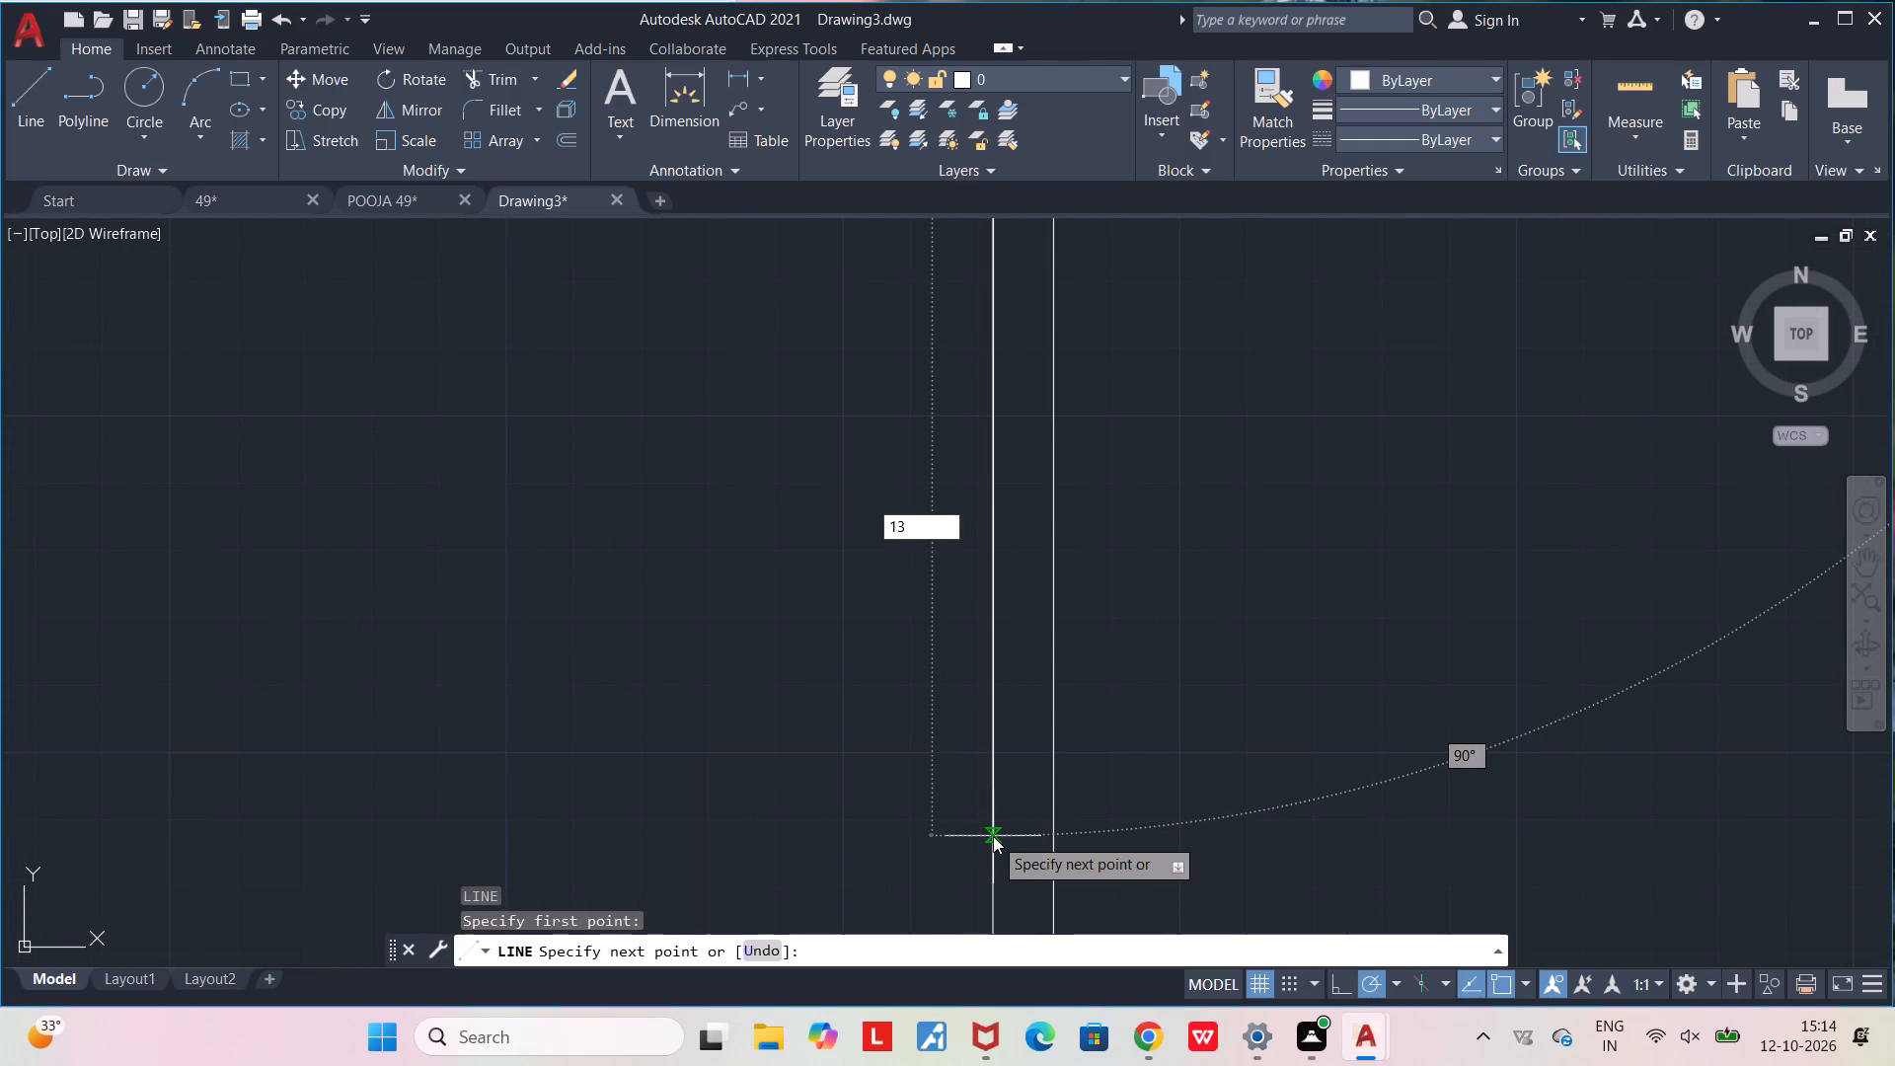
pyautogui.write("'-0")
pyautogui.hotkey('shift', '"')
pyautogui.press('Return')
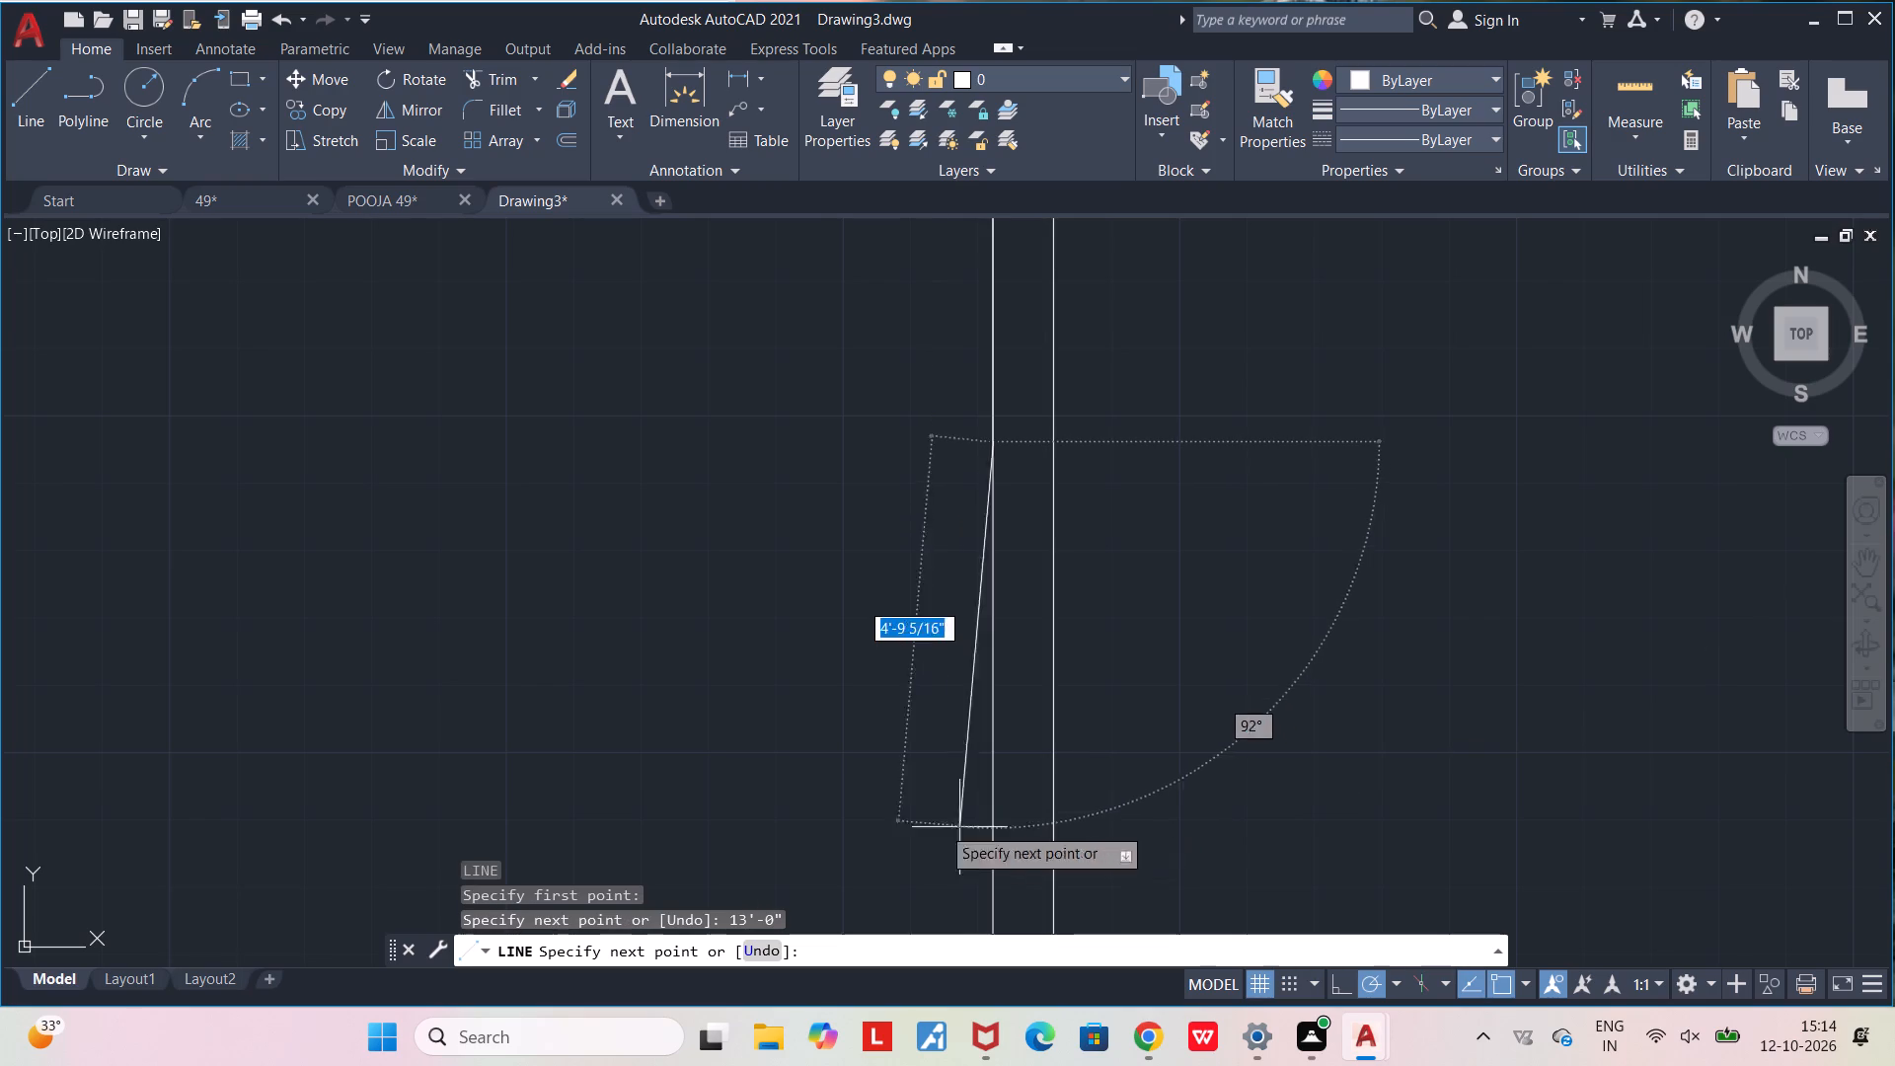
# Continue the room outline 20'-0" left and vertically up to the lower cross line.
pyautogui.moveTo(488, 650); pyautogui.dragTo(601, 905, button='middle')
pyautogui.scroll(-4, 601, 908)
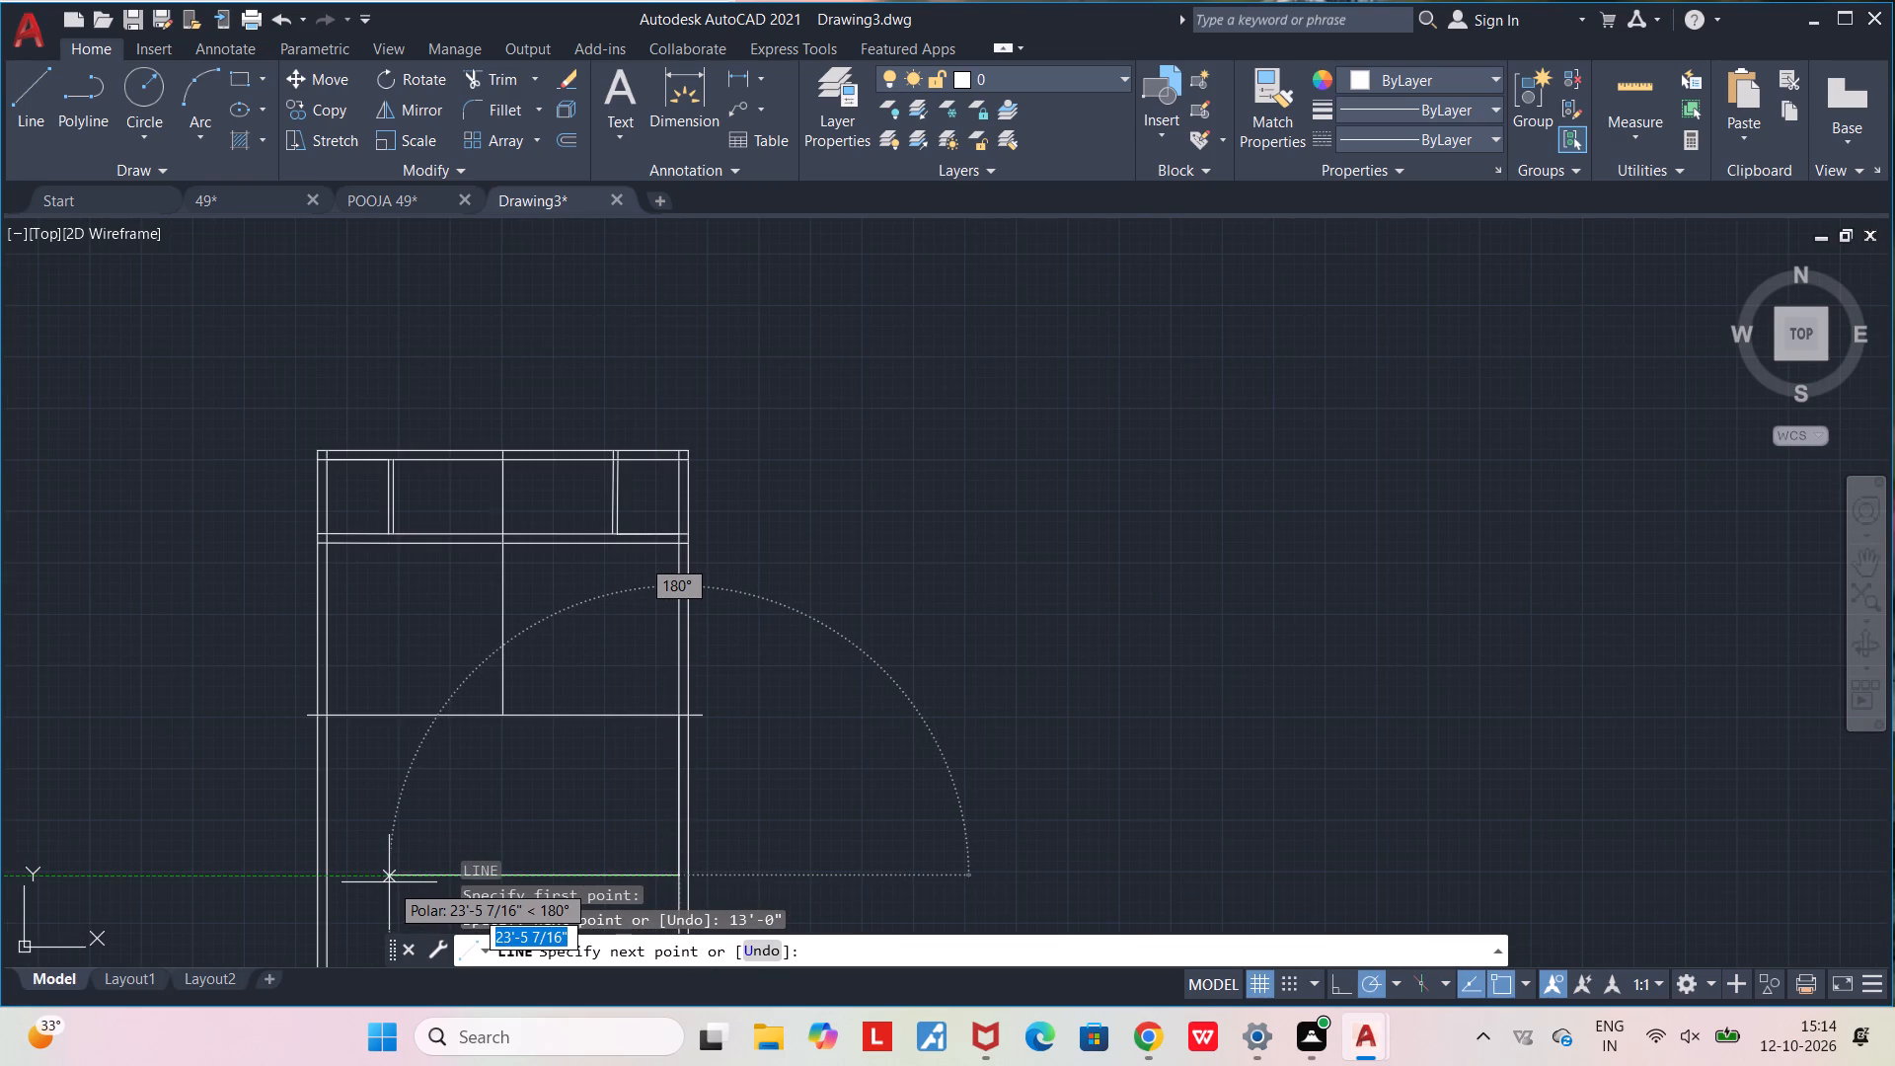
pyautogui.write('20')
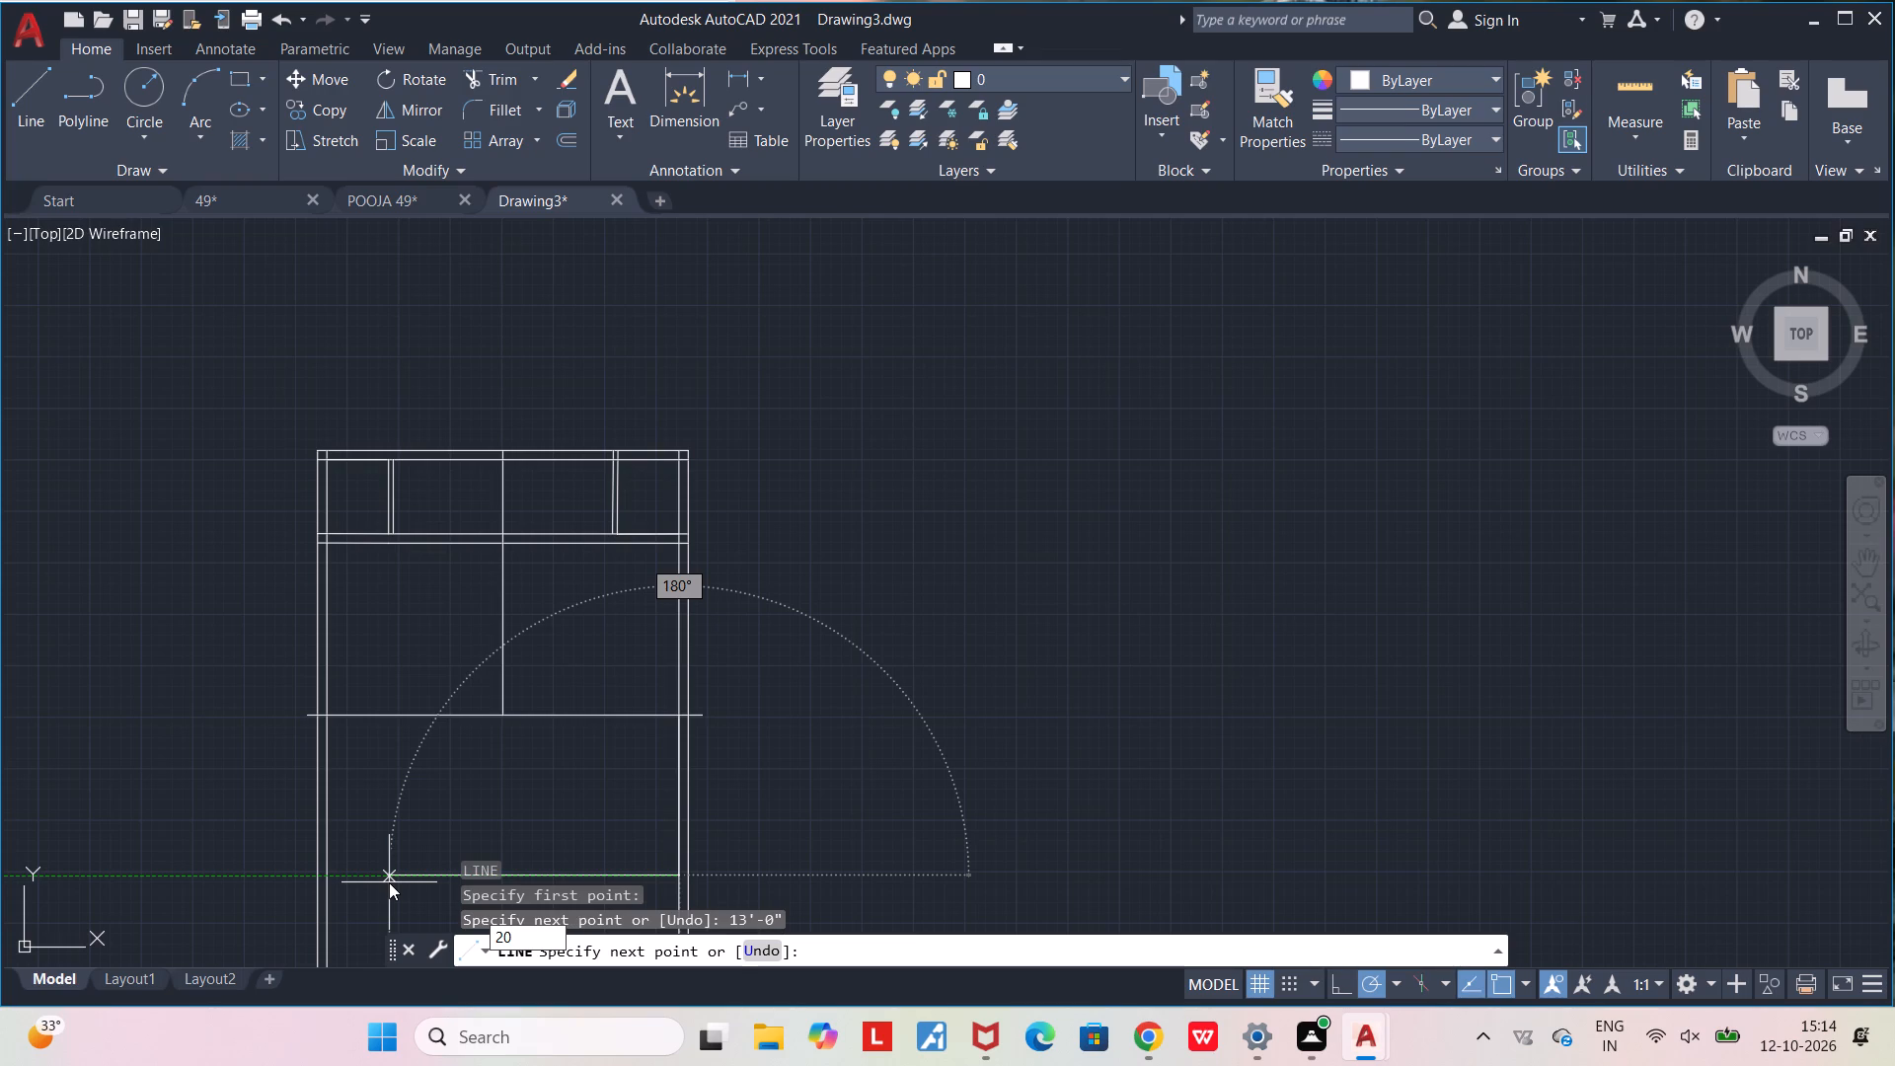
pyautogui.press("'")
pyautogui.press('-')
pyautogui.write('0"')
pyautogui.press('Return')
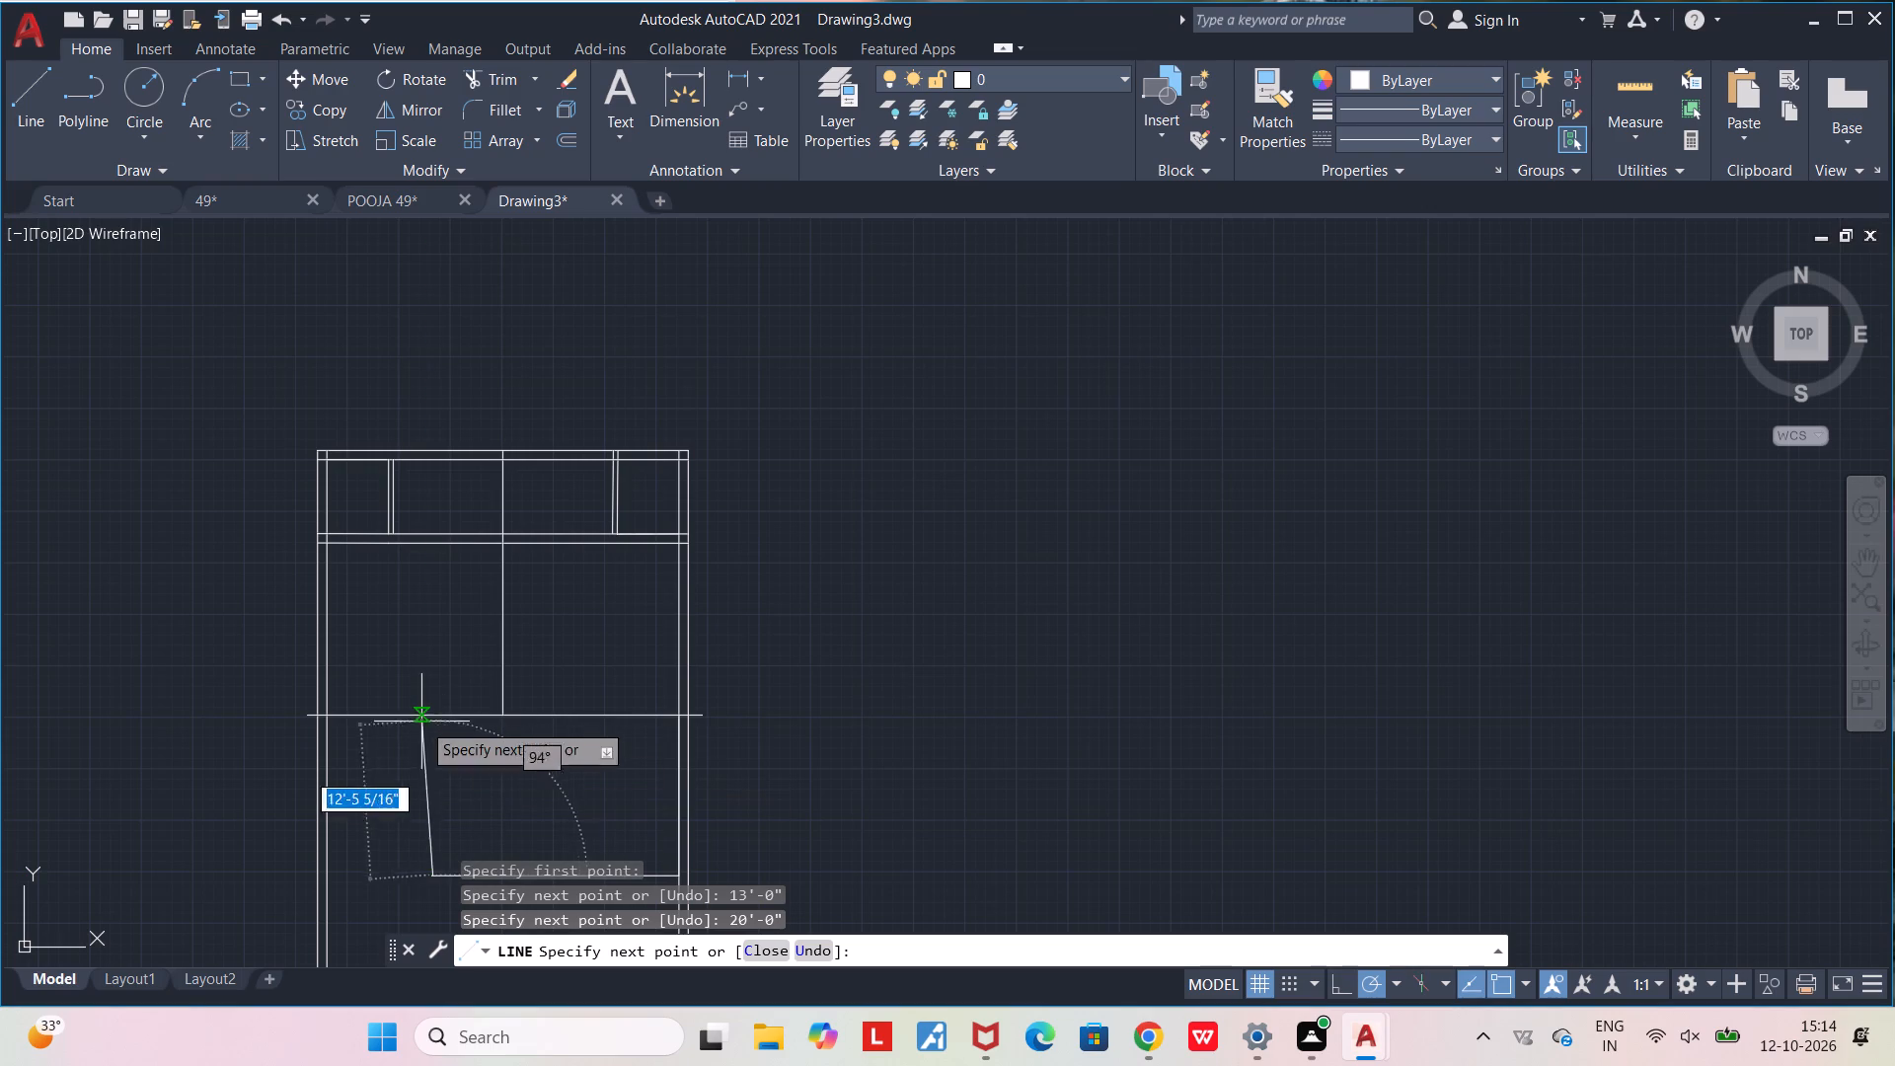
pyautogui.click(432, 714)
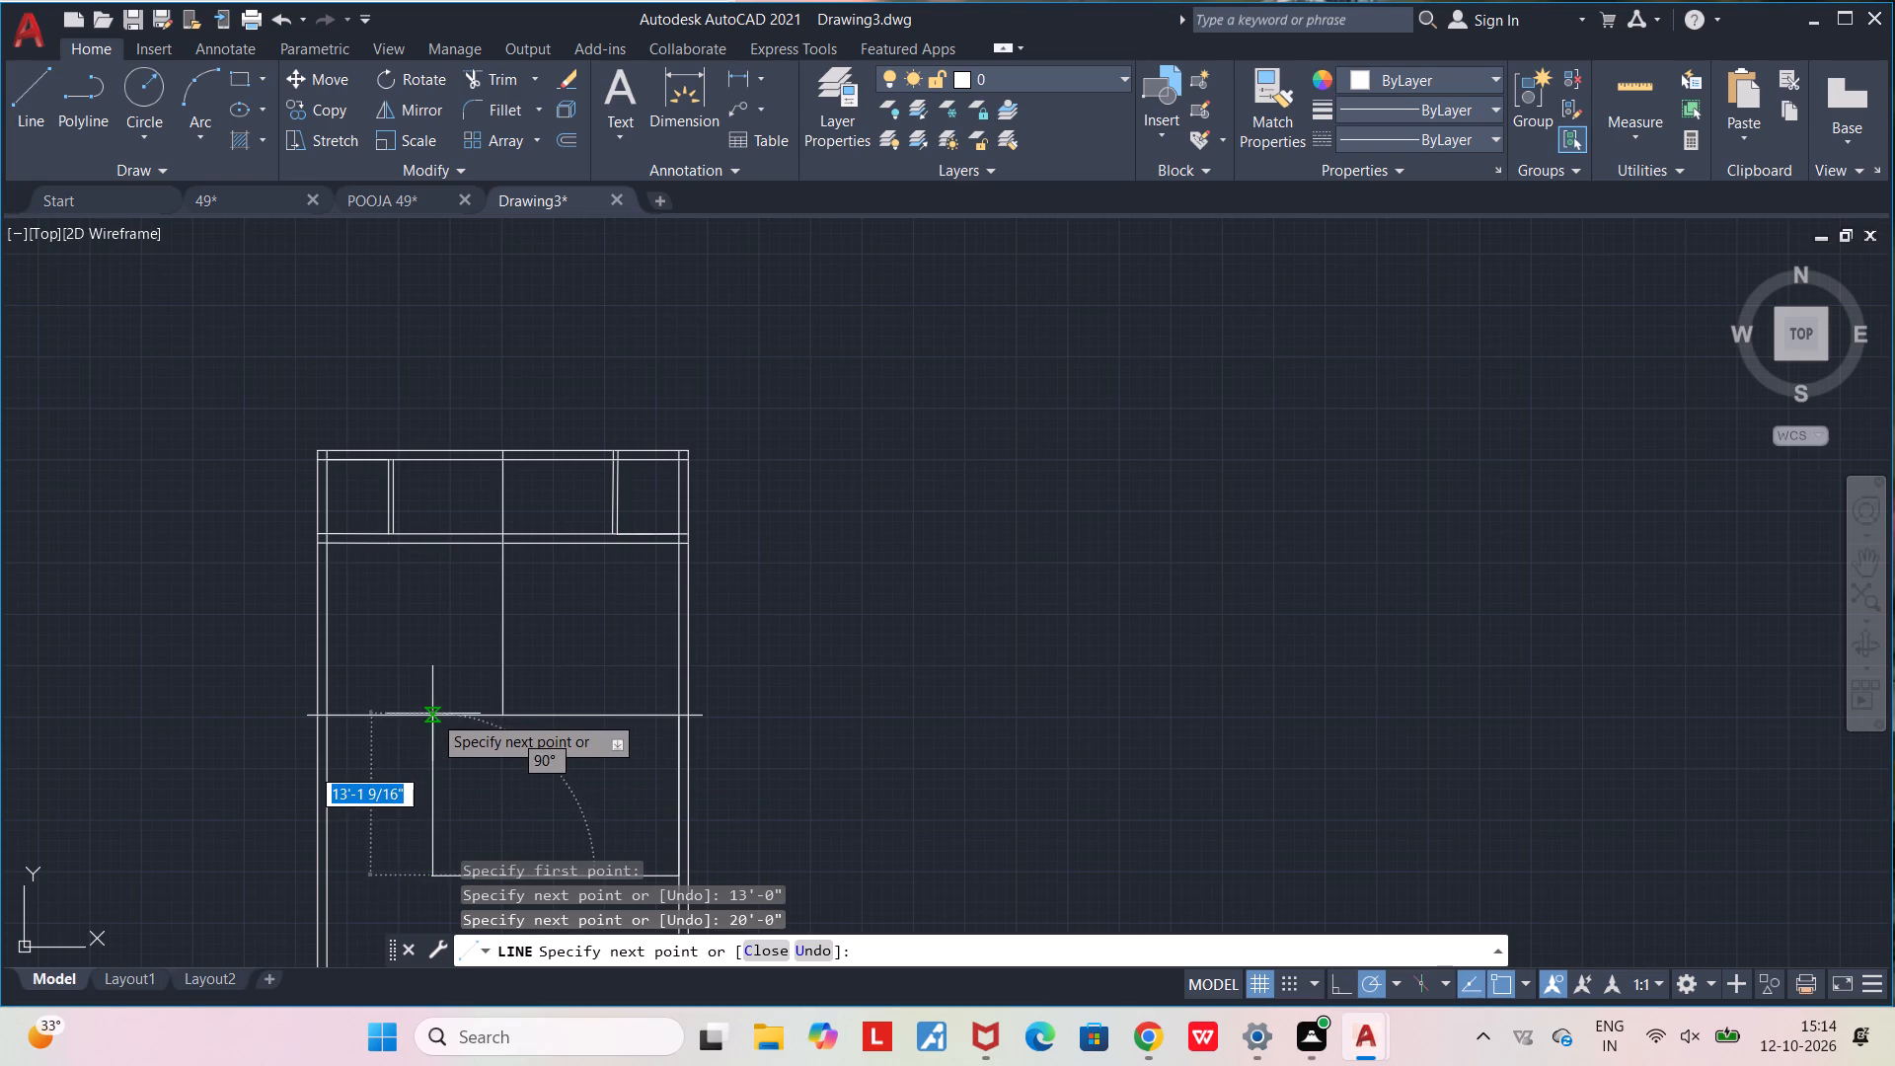
pyautogui.press('Escape')
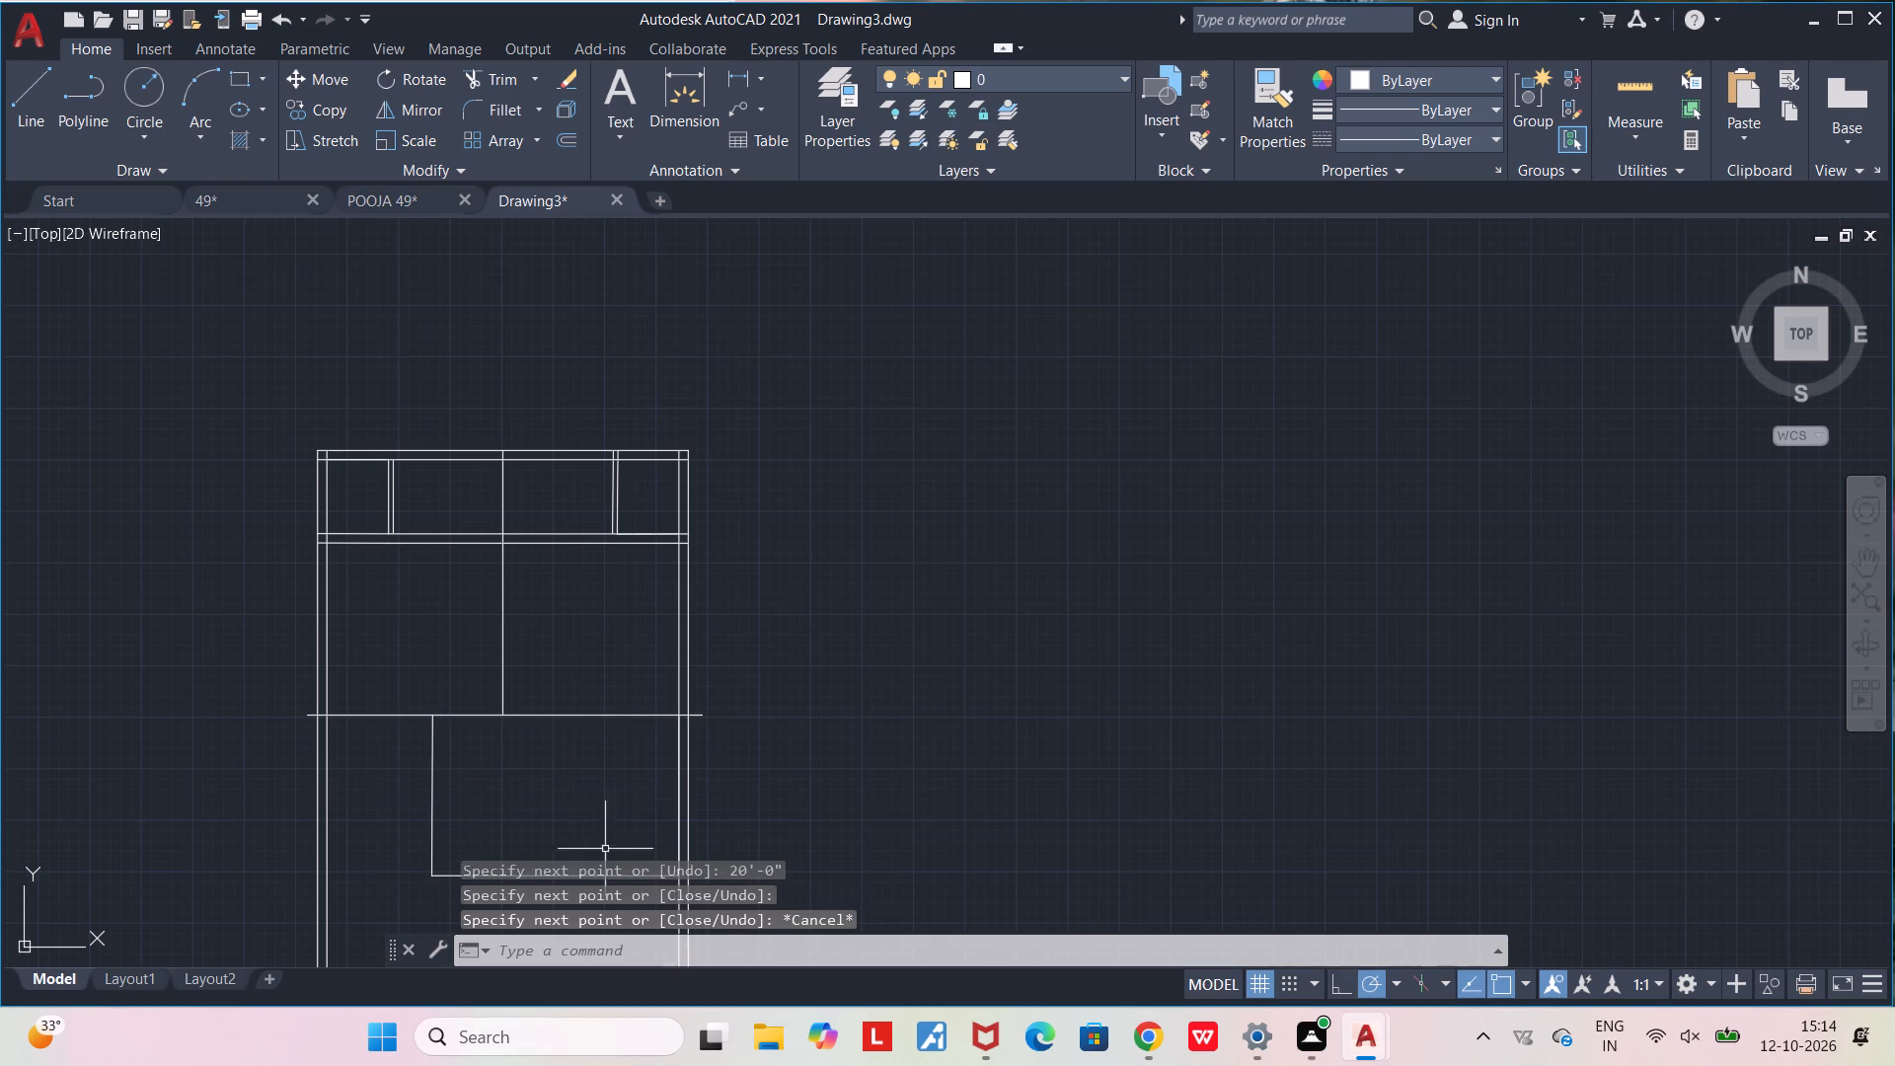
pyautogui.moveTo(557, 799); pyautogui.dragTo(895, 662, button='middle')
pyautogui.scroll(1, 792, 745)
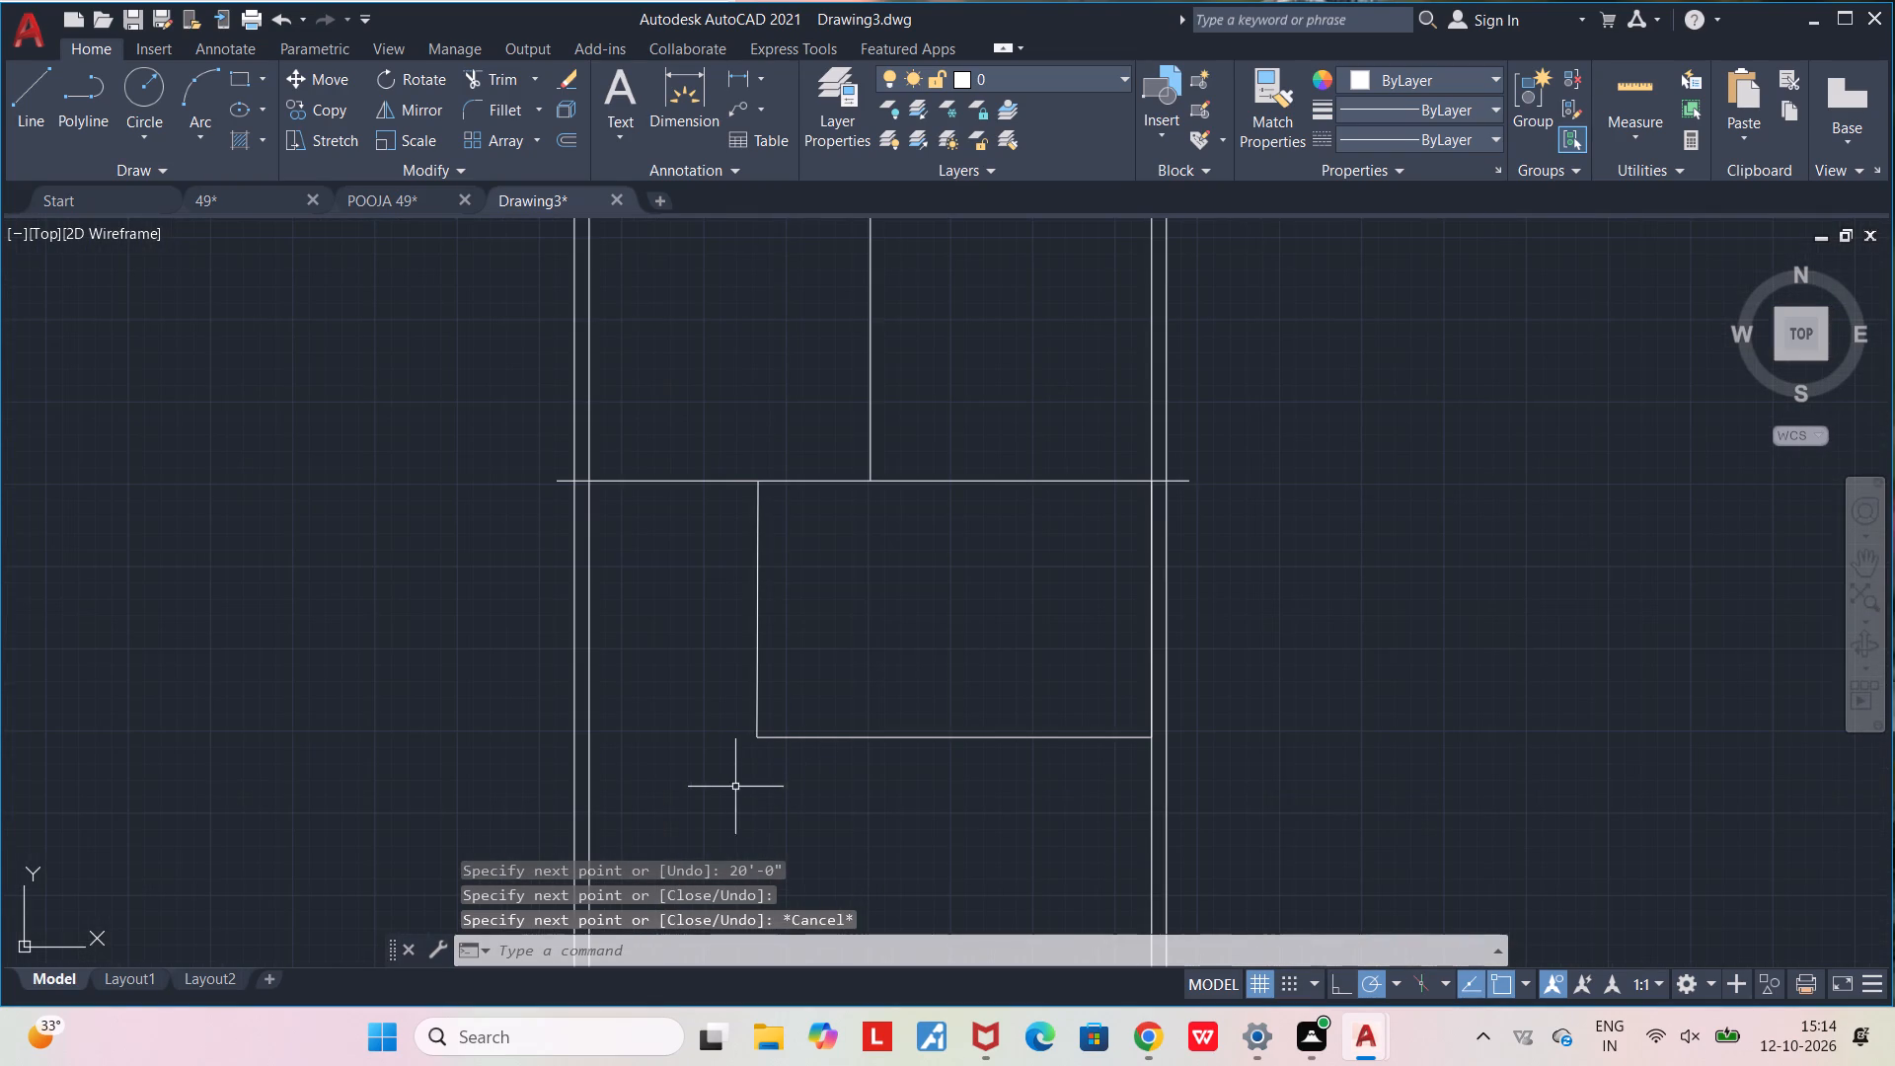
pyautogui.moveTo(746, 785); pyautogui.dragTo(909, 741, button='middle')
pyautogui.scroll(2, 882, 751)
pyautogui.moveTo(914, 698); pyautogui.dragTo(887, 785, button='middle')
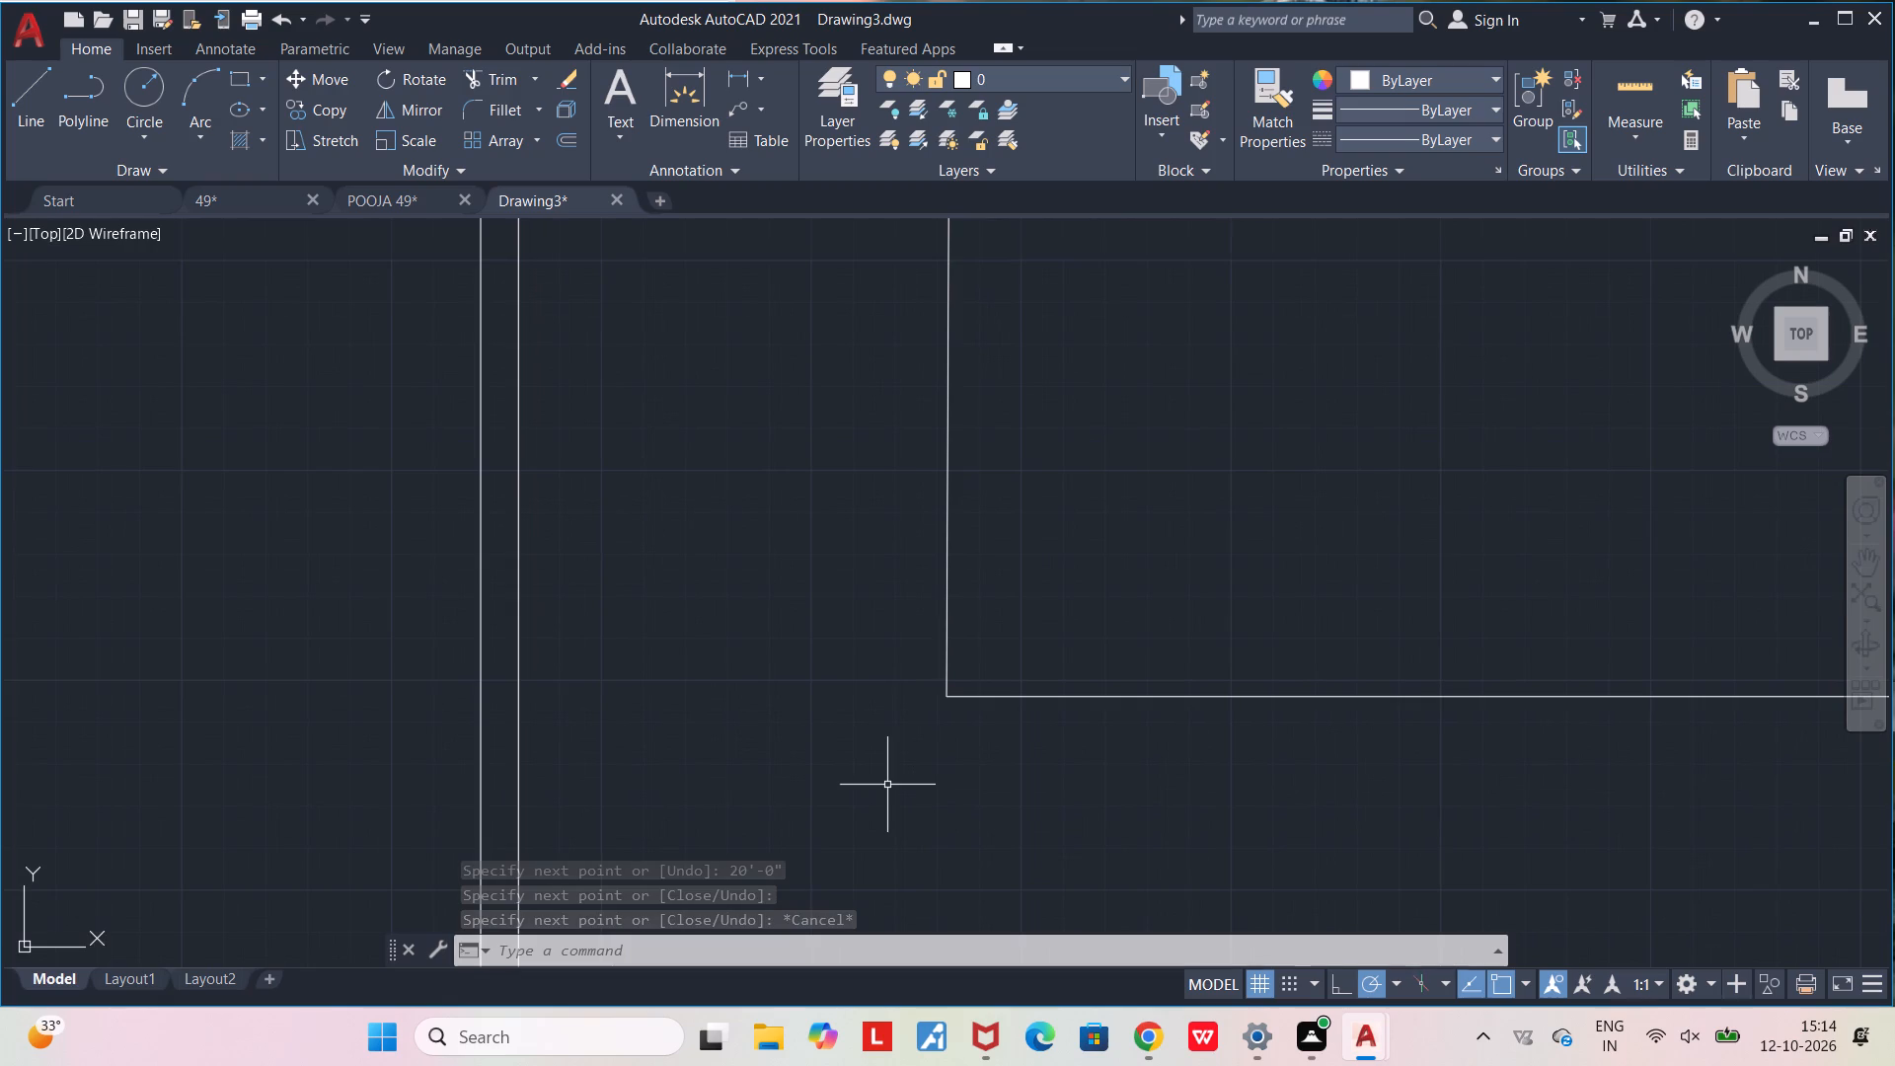
# Draw a horizontal line about 9'-4" long from the 20'-0" room's lower-left corner to the outline's outer left edge.
pyautogui.press('l')
pyautogui.press('Return')
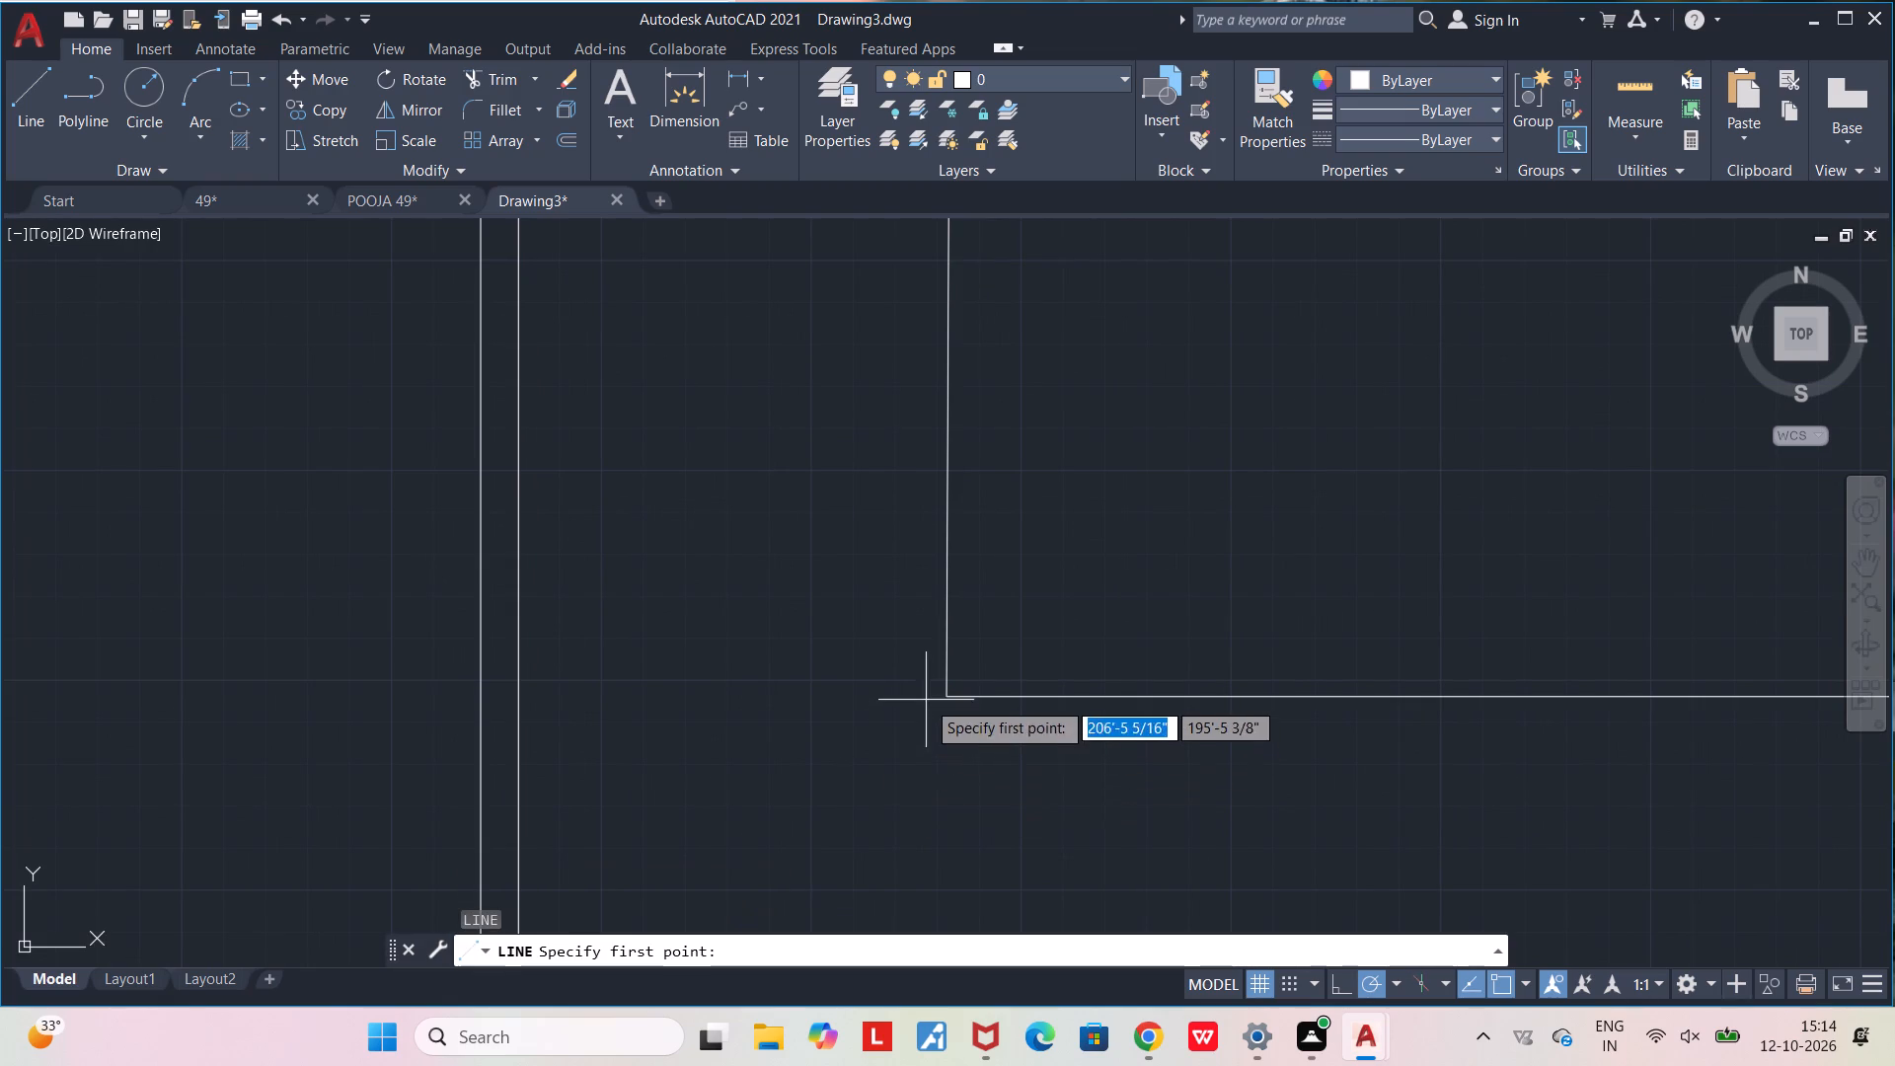
pyautogui.click(943, 697)
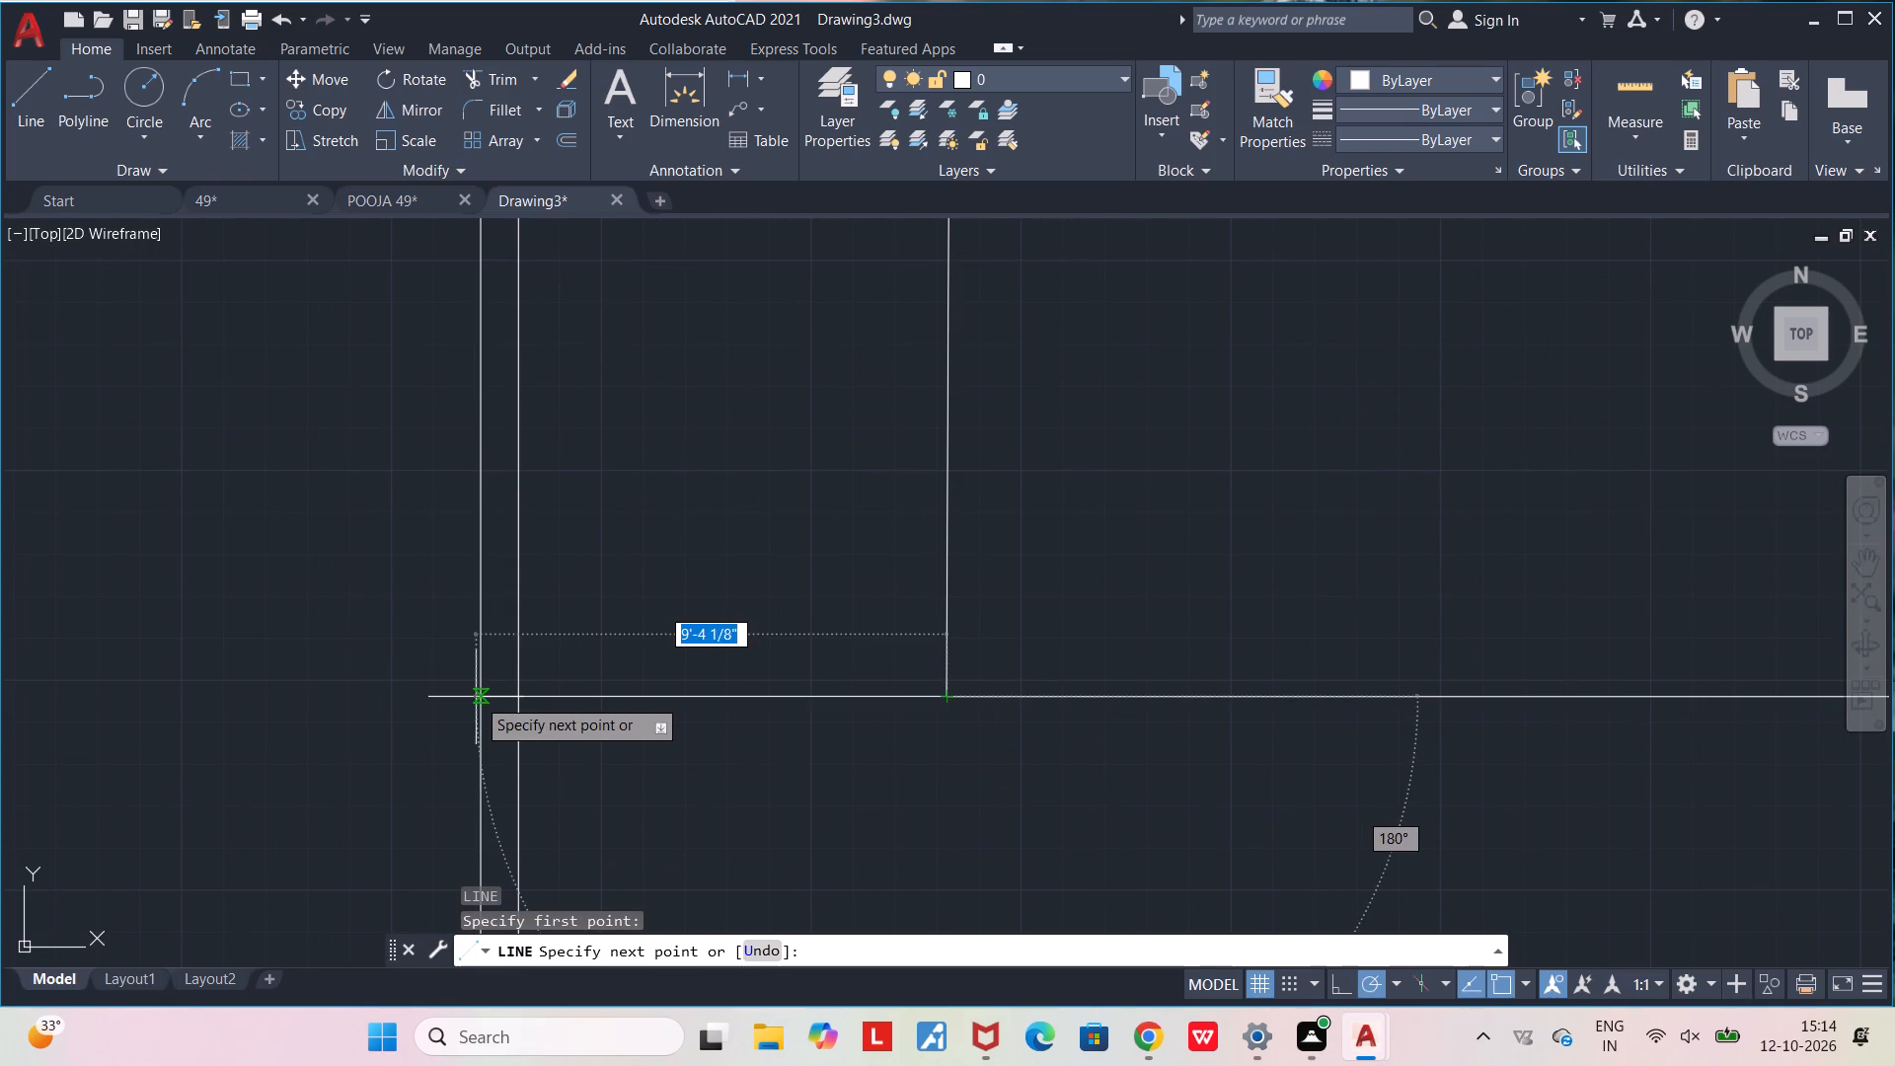
pyautogui.click(476, 697)
pyautogui.press('Escape')
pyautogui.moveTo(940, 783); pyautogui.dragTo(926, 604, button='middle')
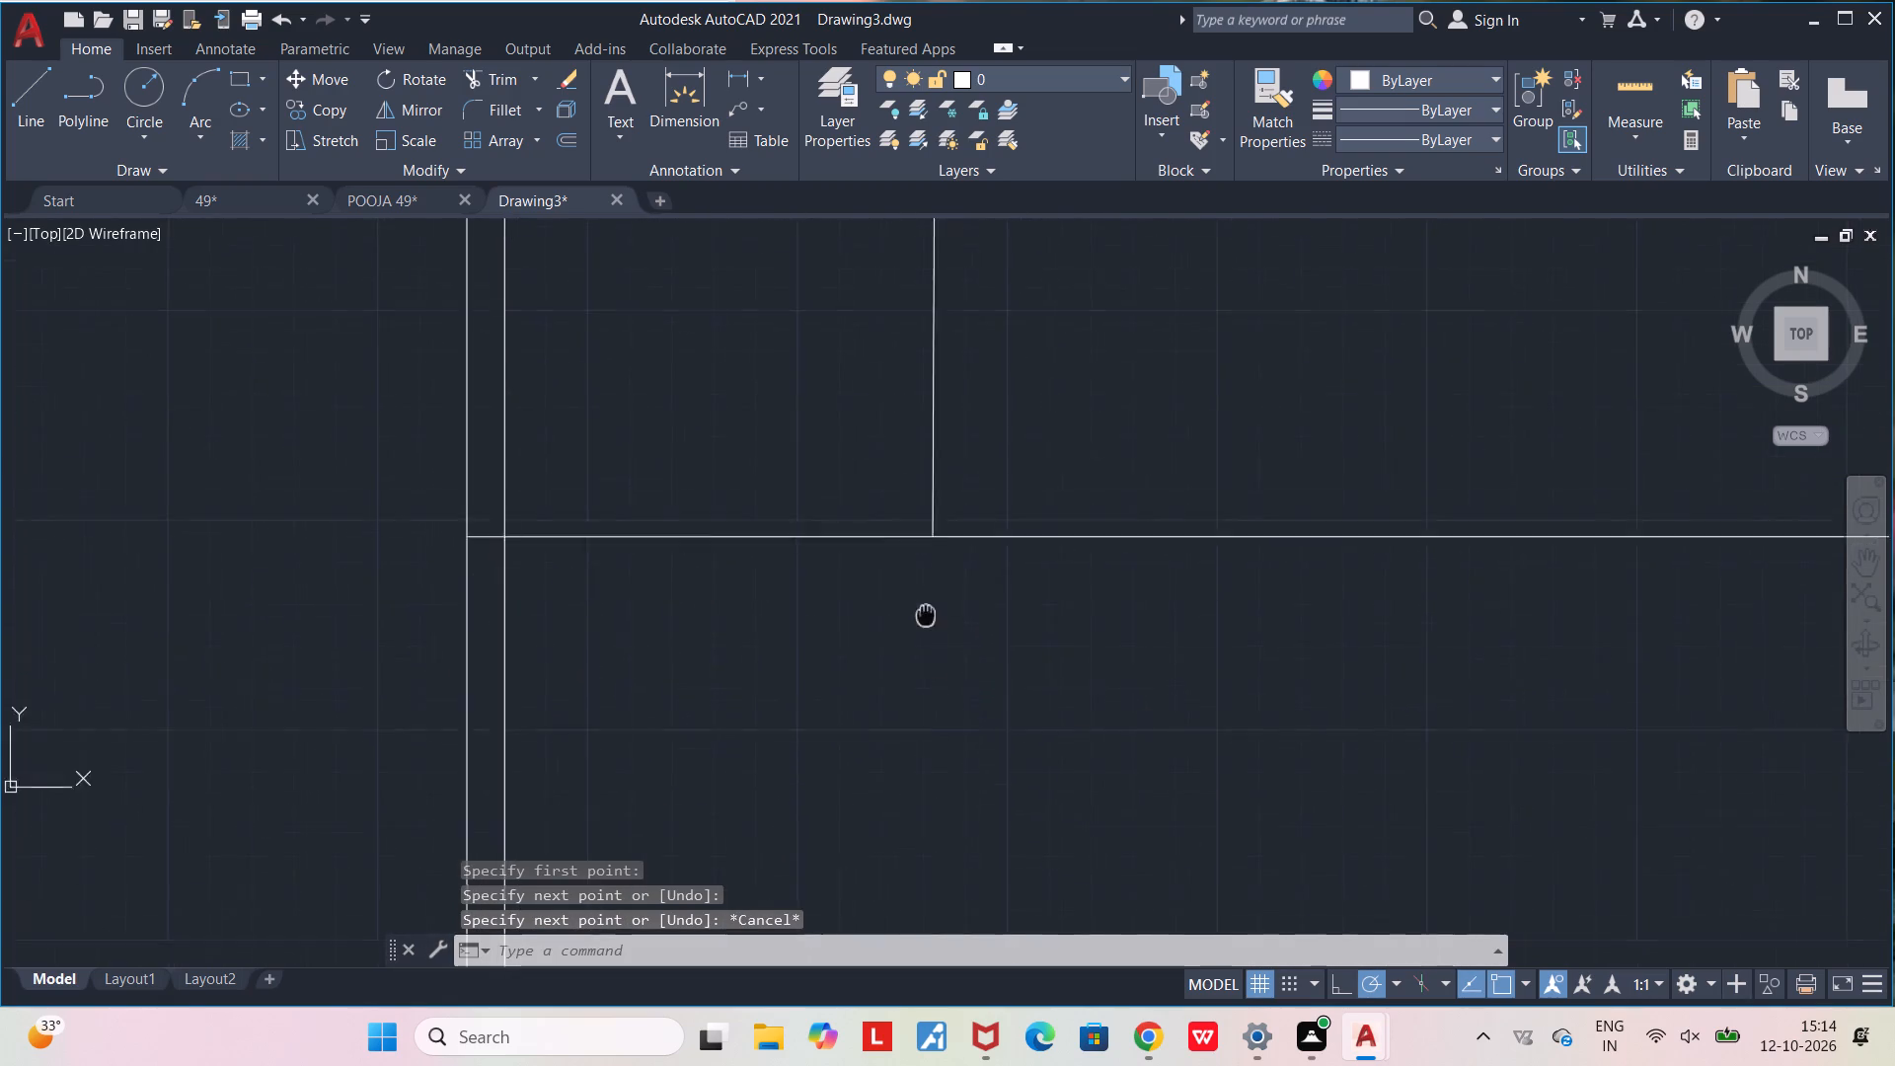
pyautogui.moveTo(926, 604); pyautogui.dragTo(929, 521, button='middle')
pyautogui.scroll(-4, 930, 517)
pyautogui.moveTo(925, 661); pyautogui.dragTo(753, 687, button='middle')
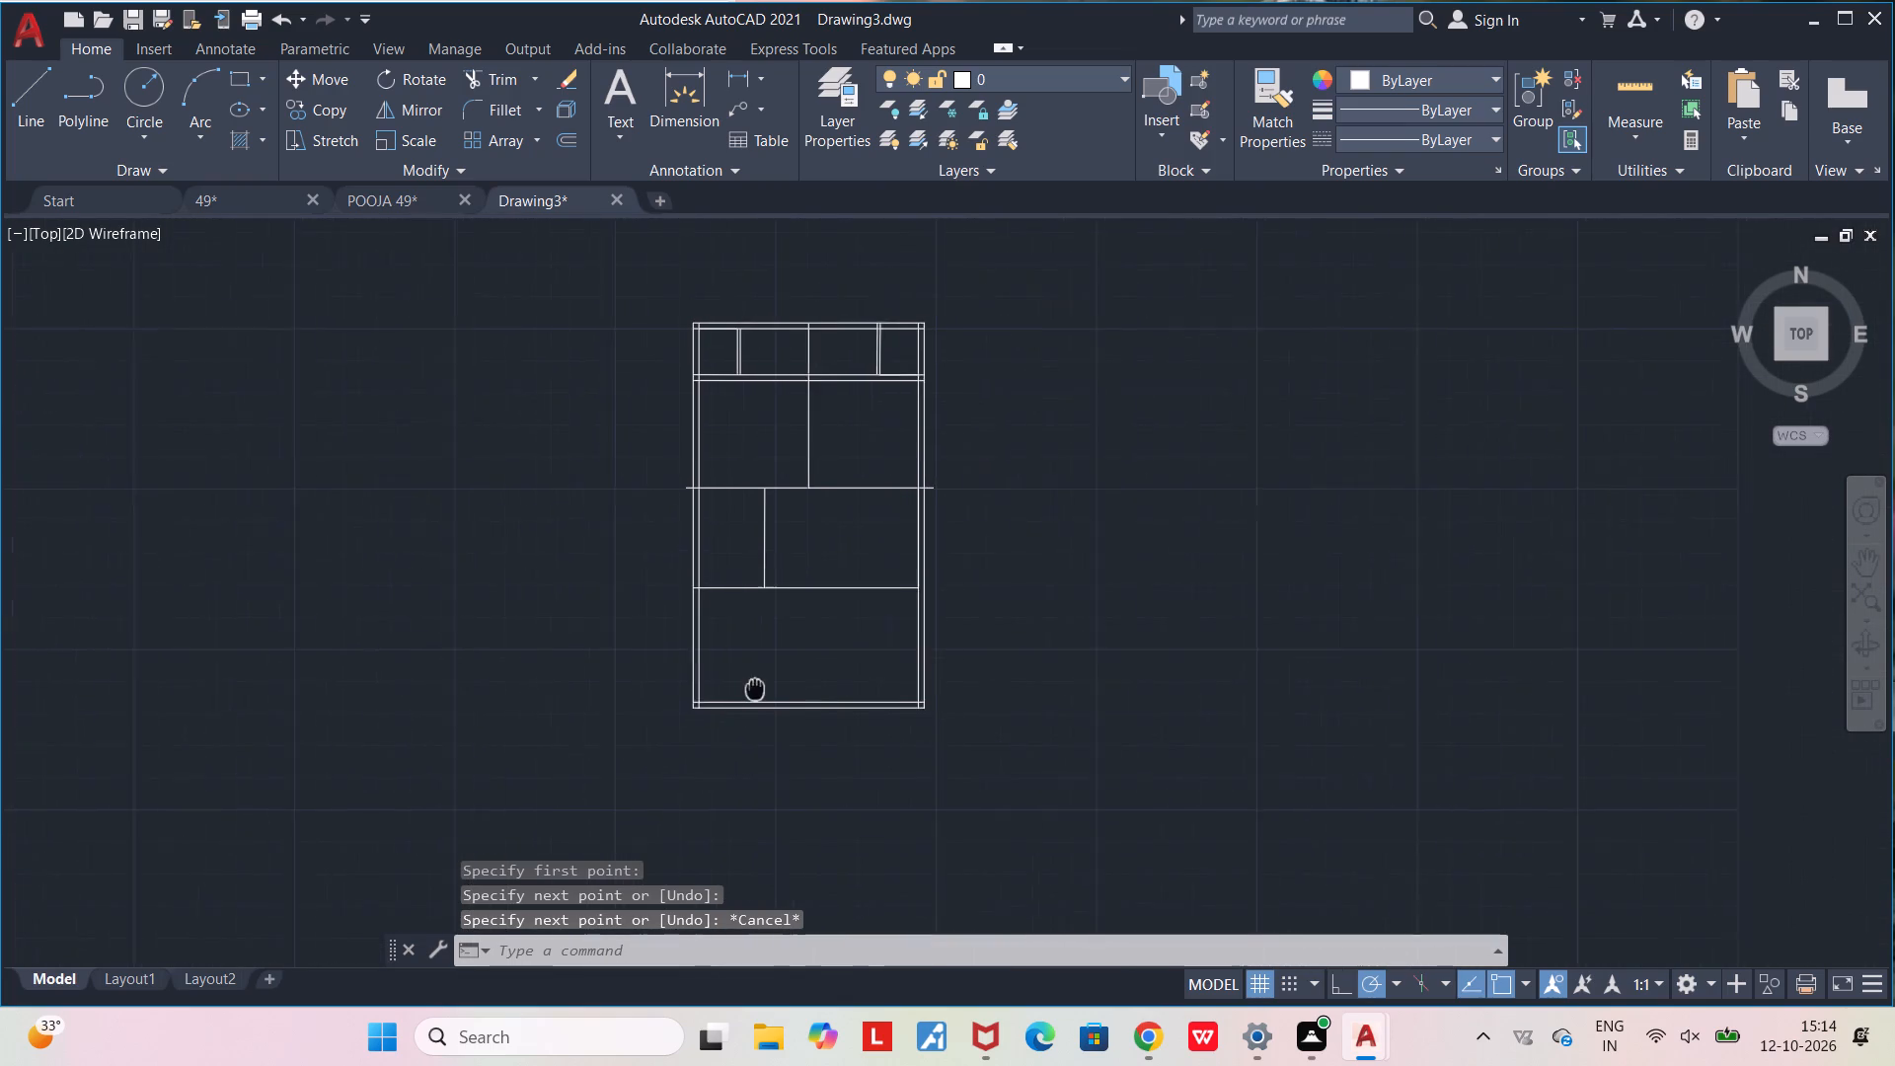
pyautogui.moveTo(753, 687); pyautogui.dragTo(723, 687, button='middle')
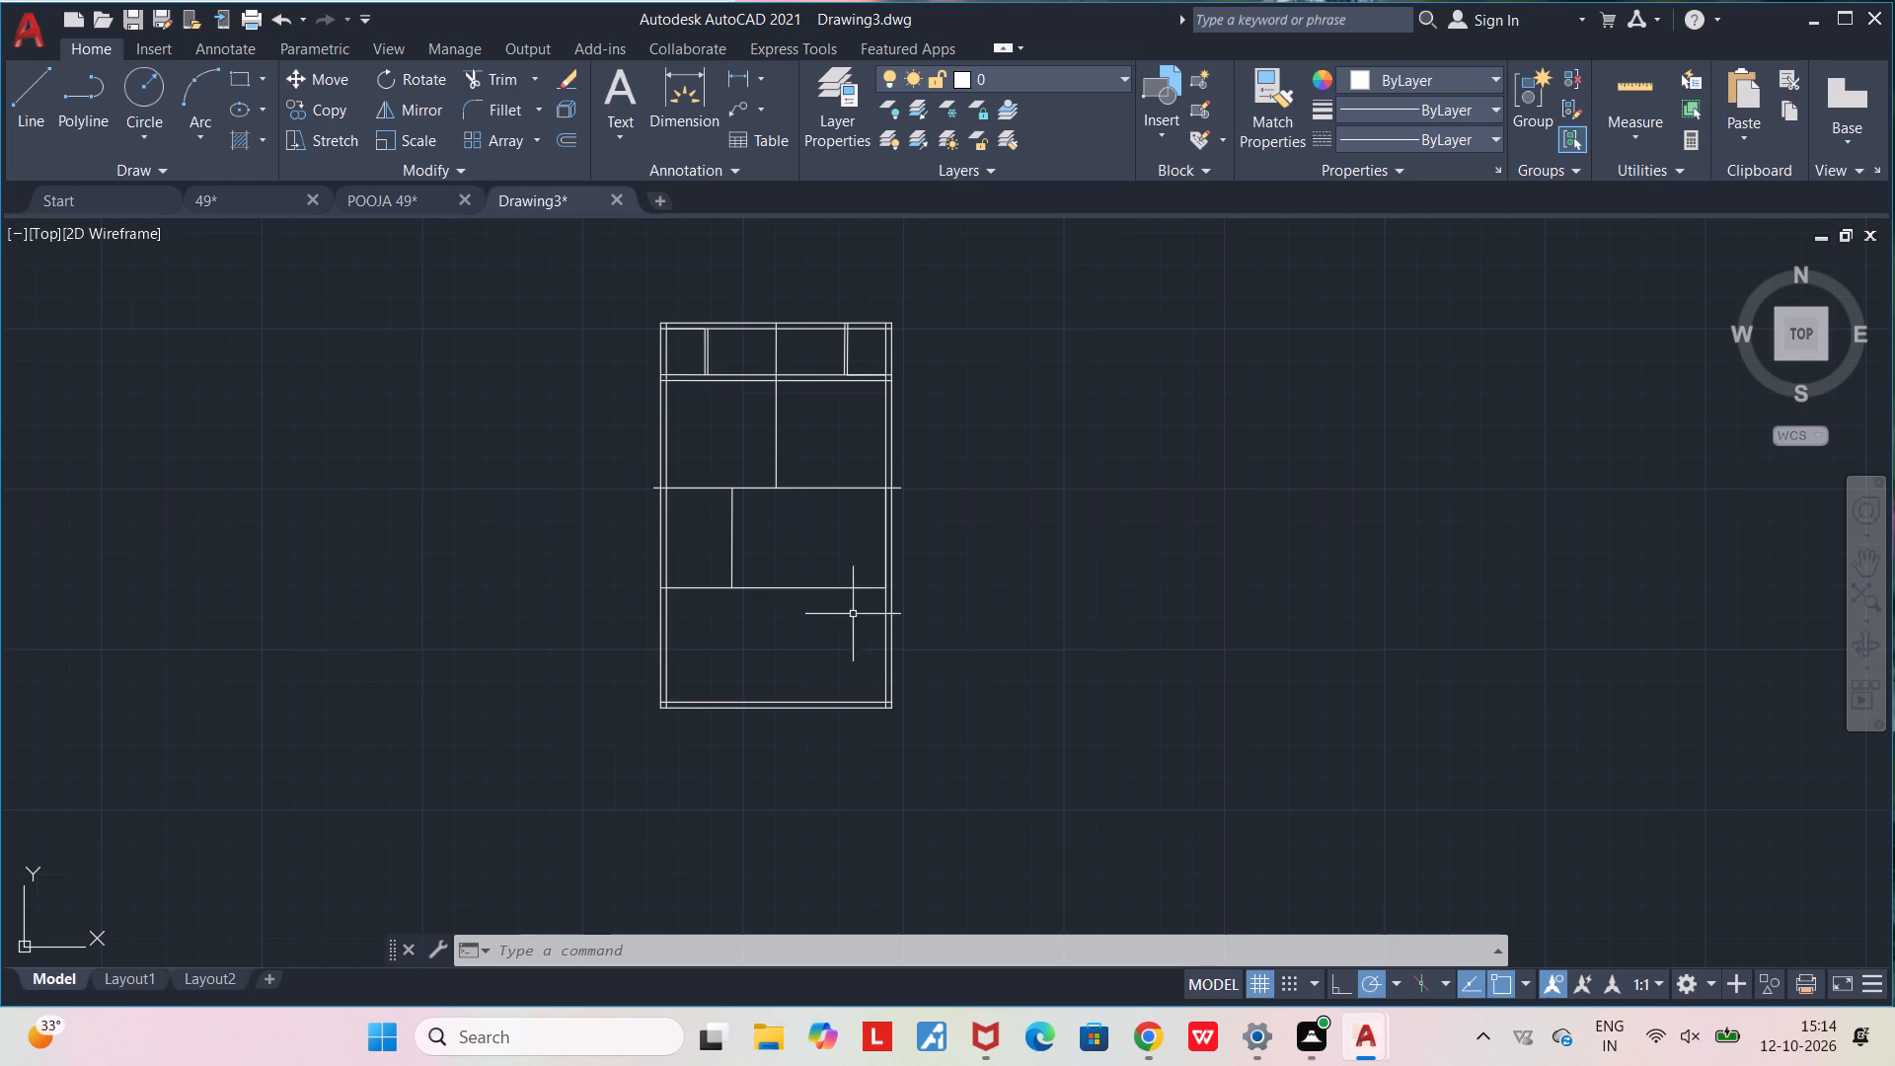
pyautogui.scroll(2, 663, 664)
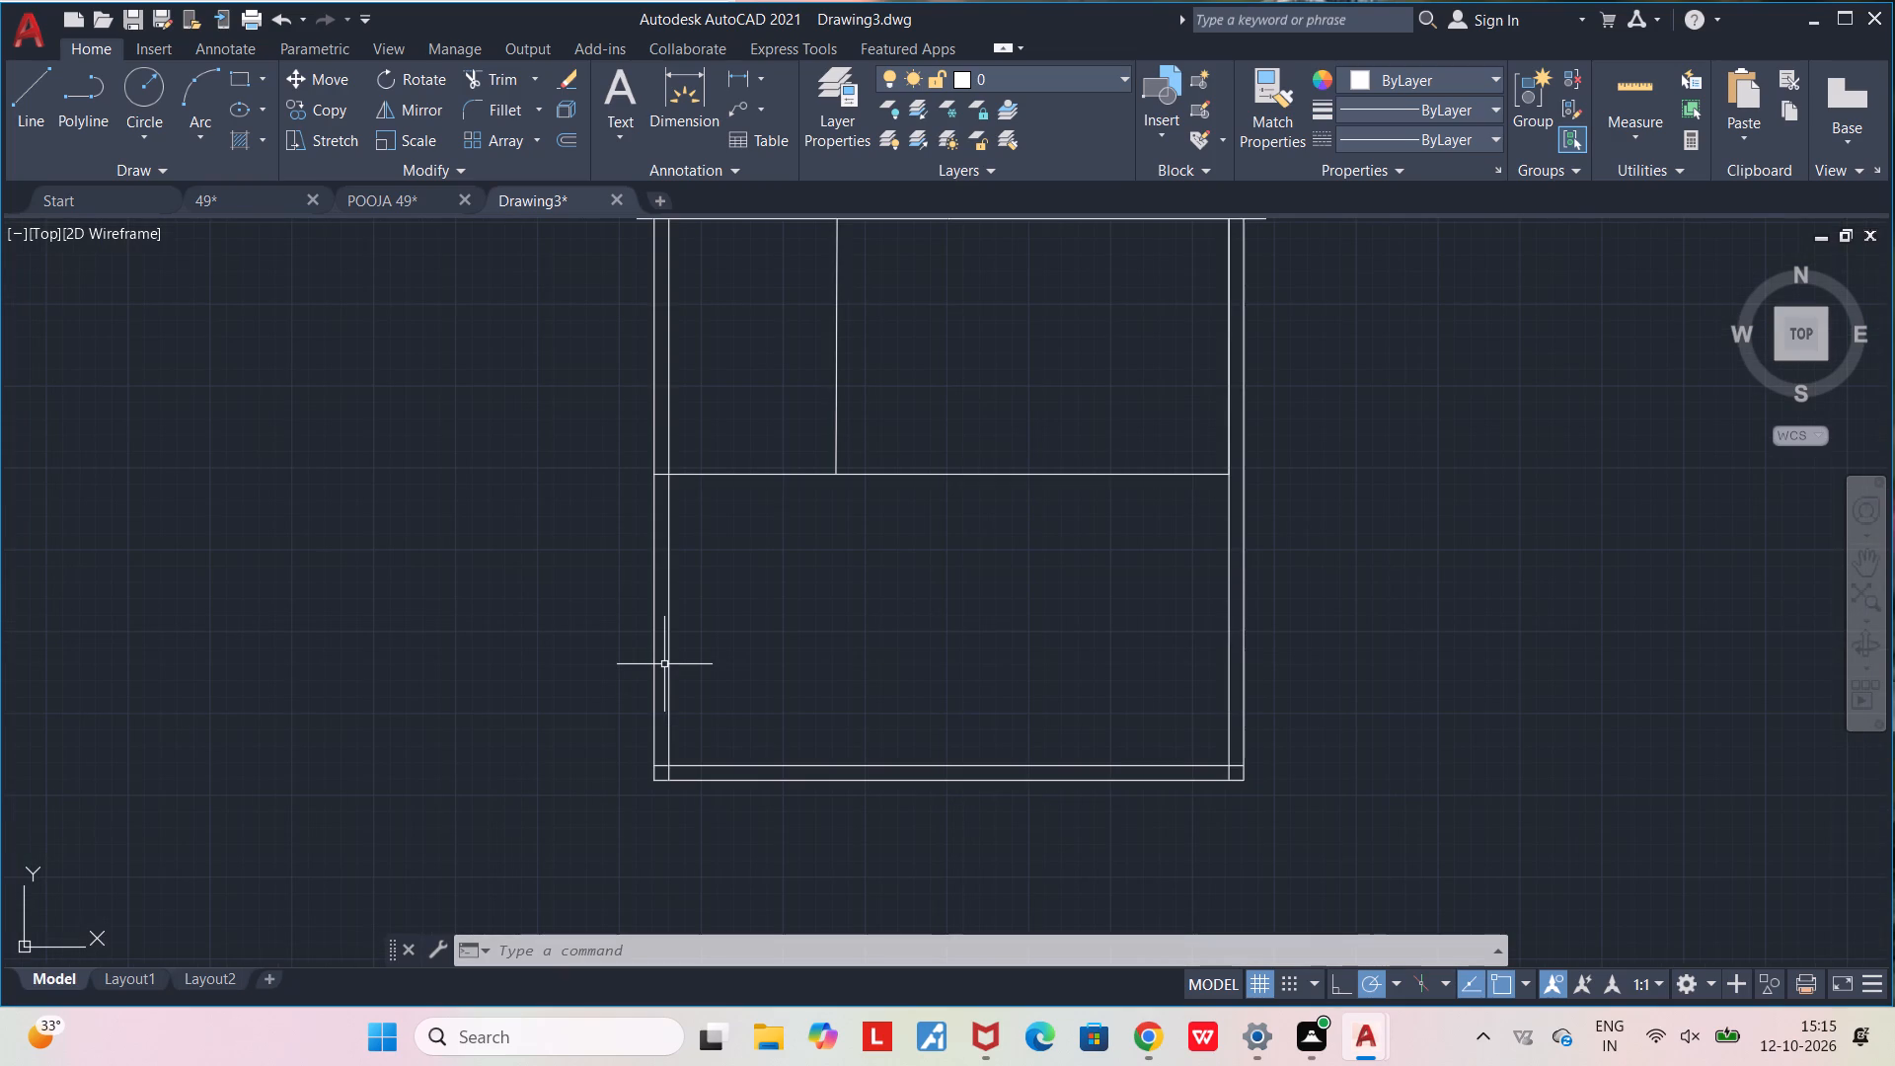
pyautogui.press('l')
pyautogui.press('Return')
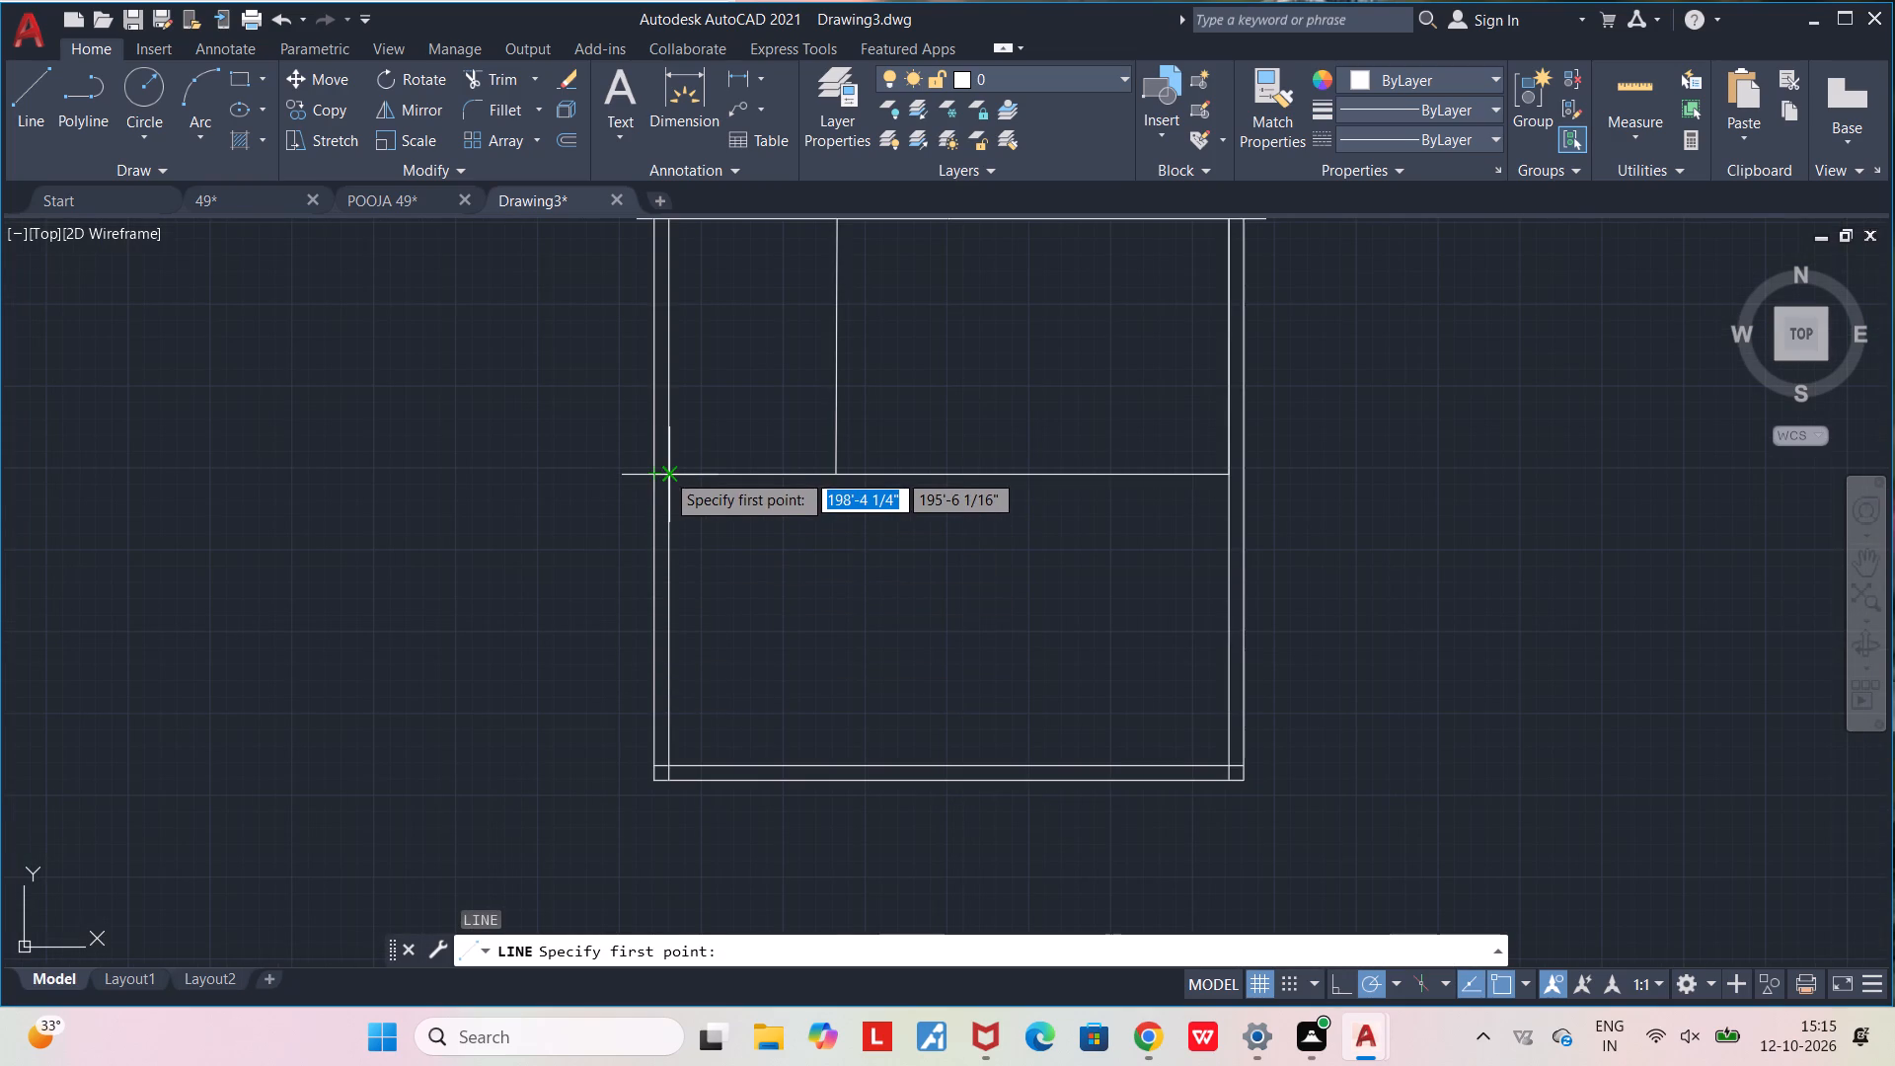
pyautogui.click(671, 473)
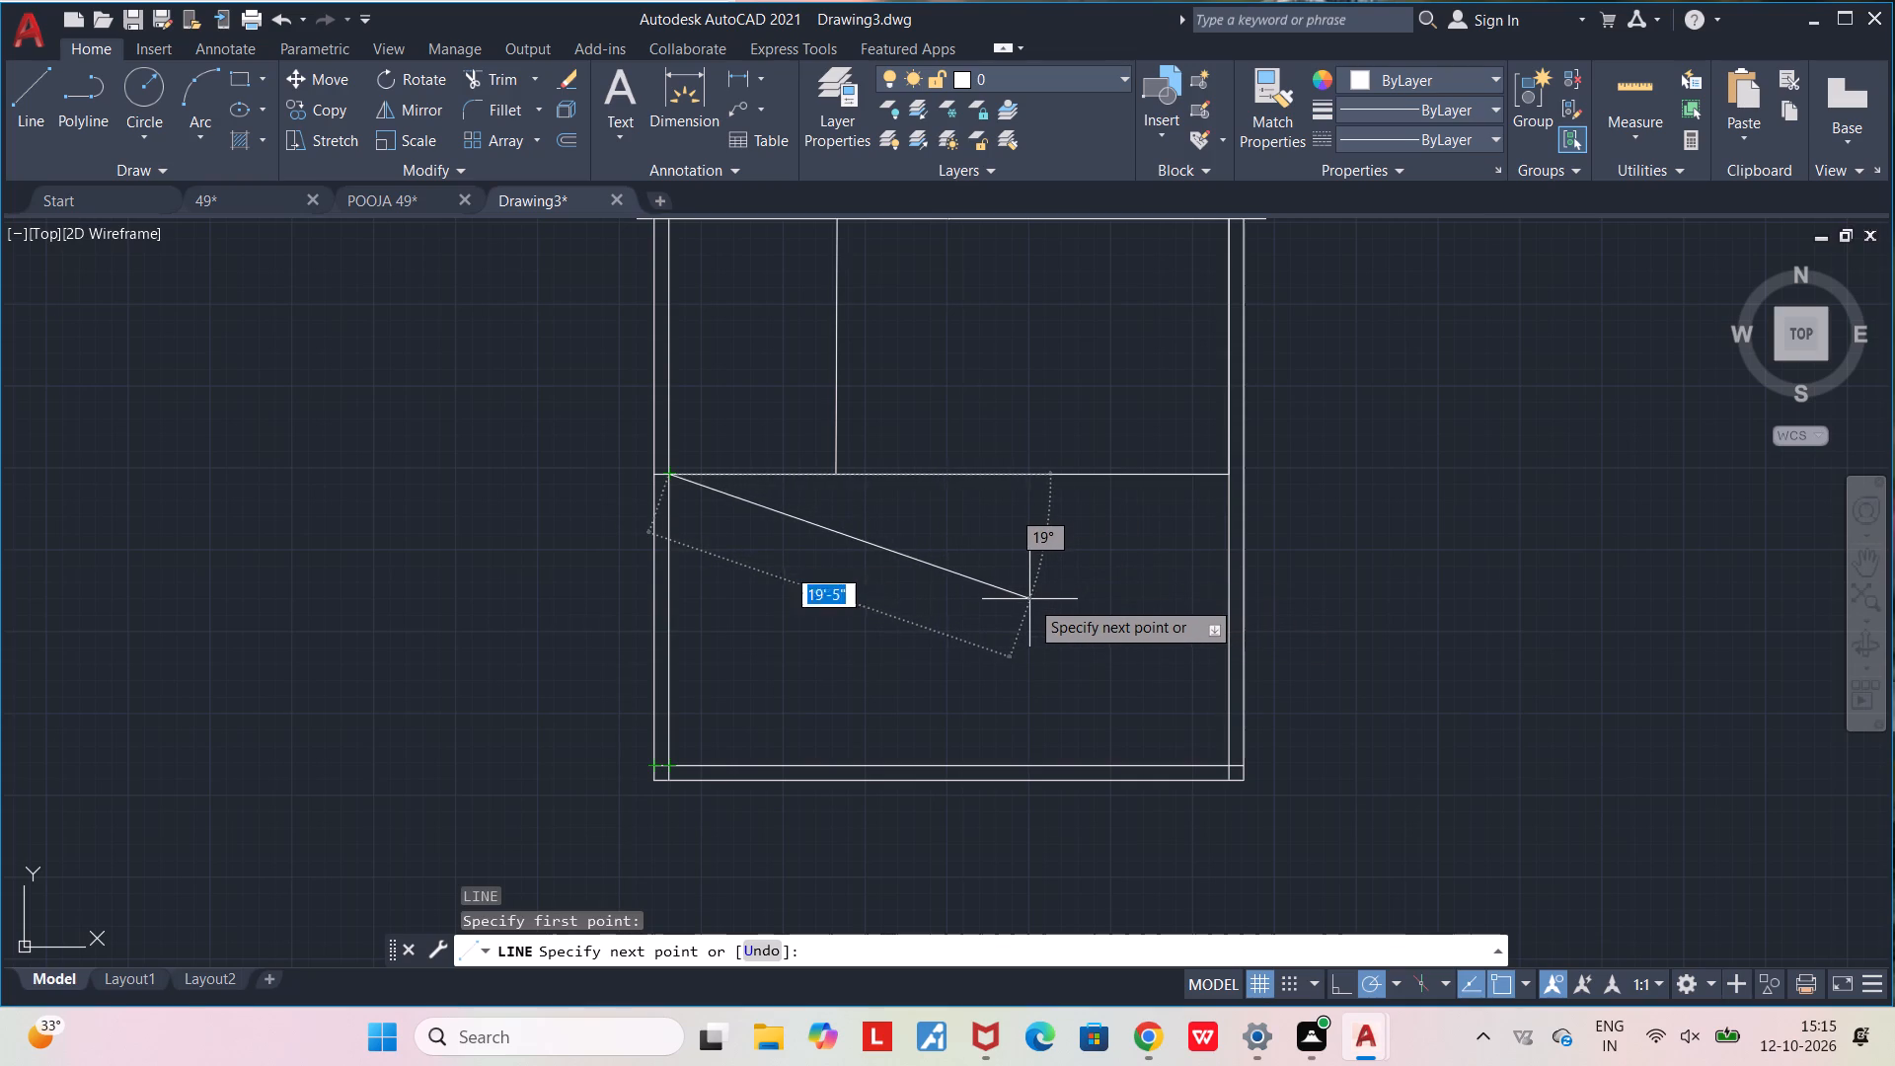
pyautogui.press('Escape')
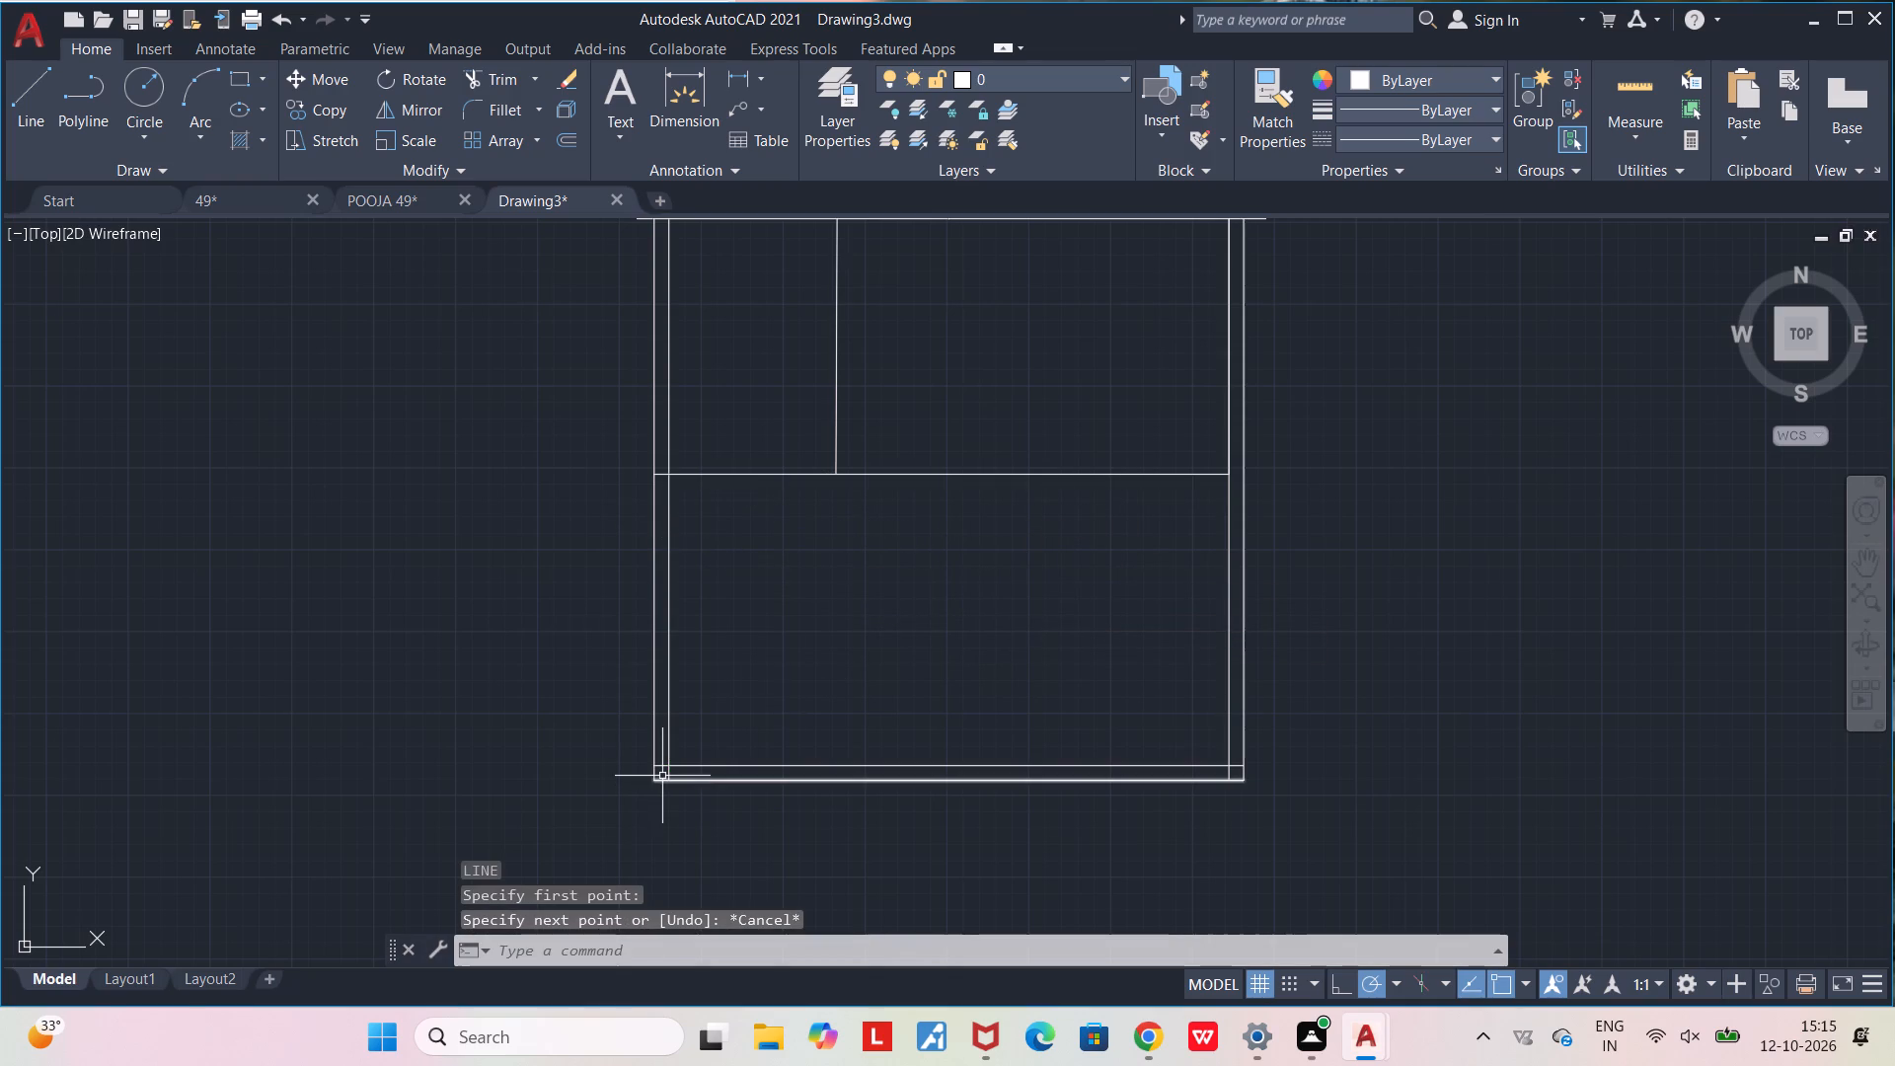
# Draw a line 15'-2" rightward along the inner bottom wall from the inner lower-left corner, and up to the horizontal room line above.
pyautogui.press('l')
pyautogui.press('Return')
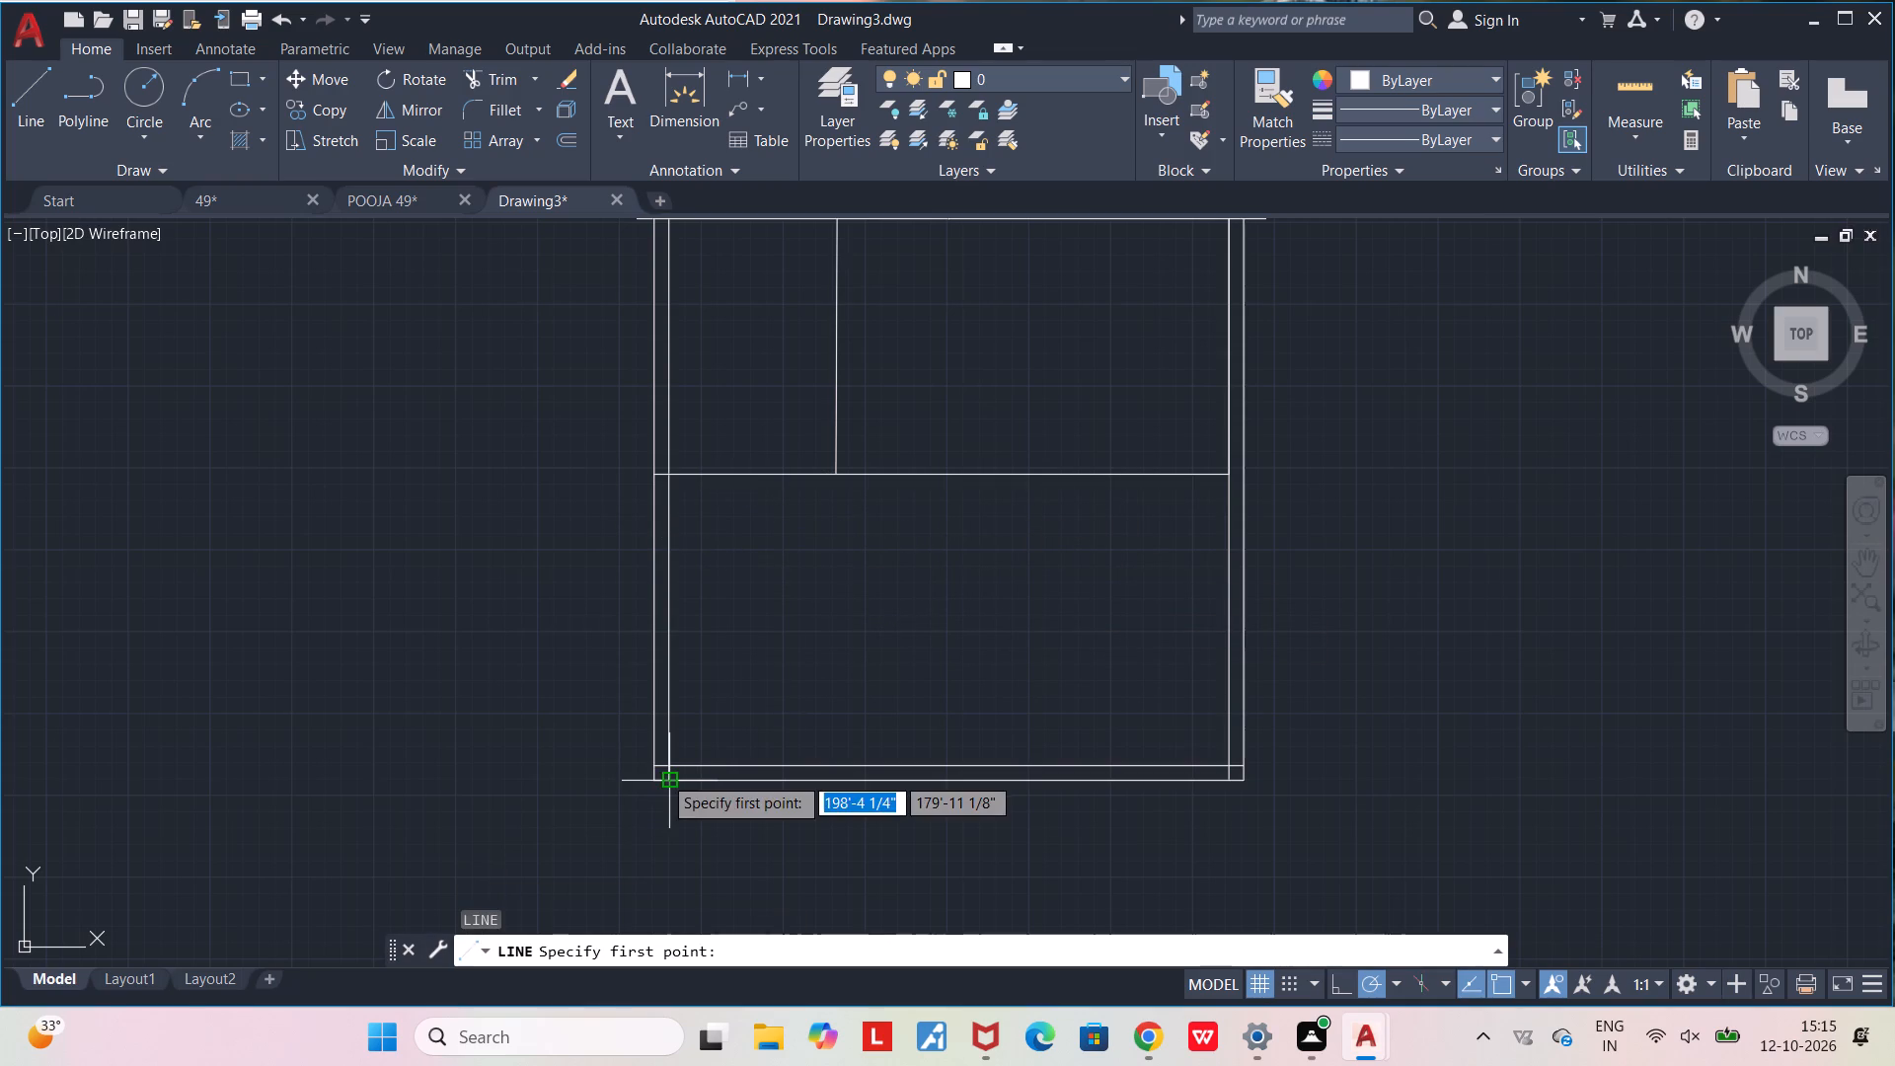
pyautogui.click(665, 765)
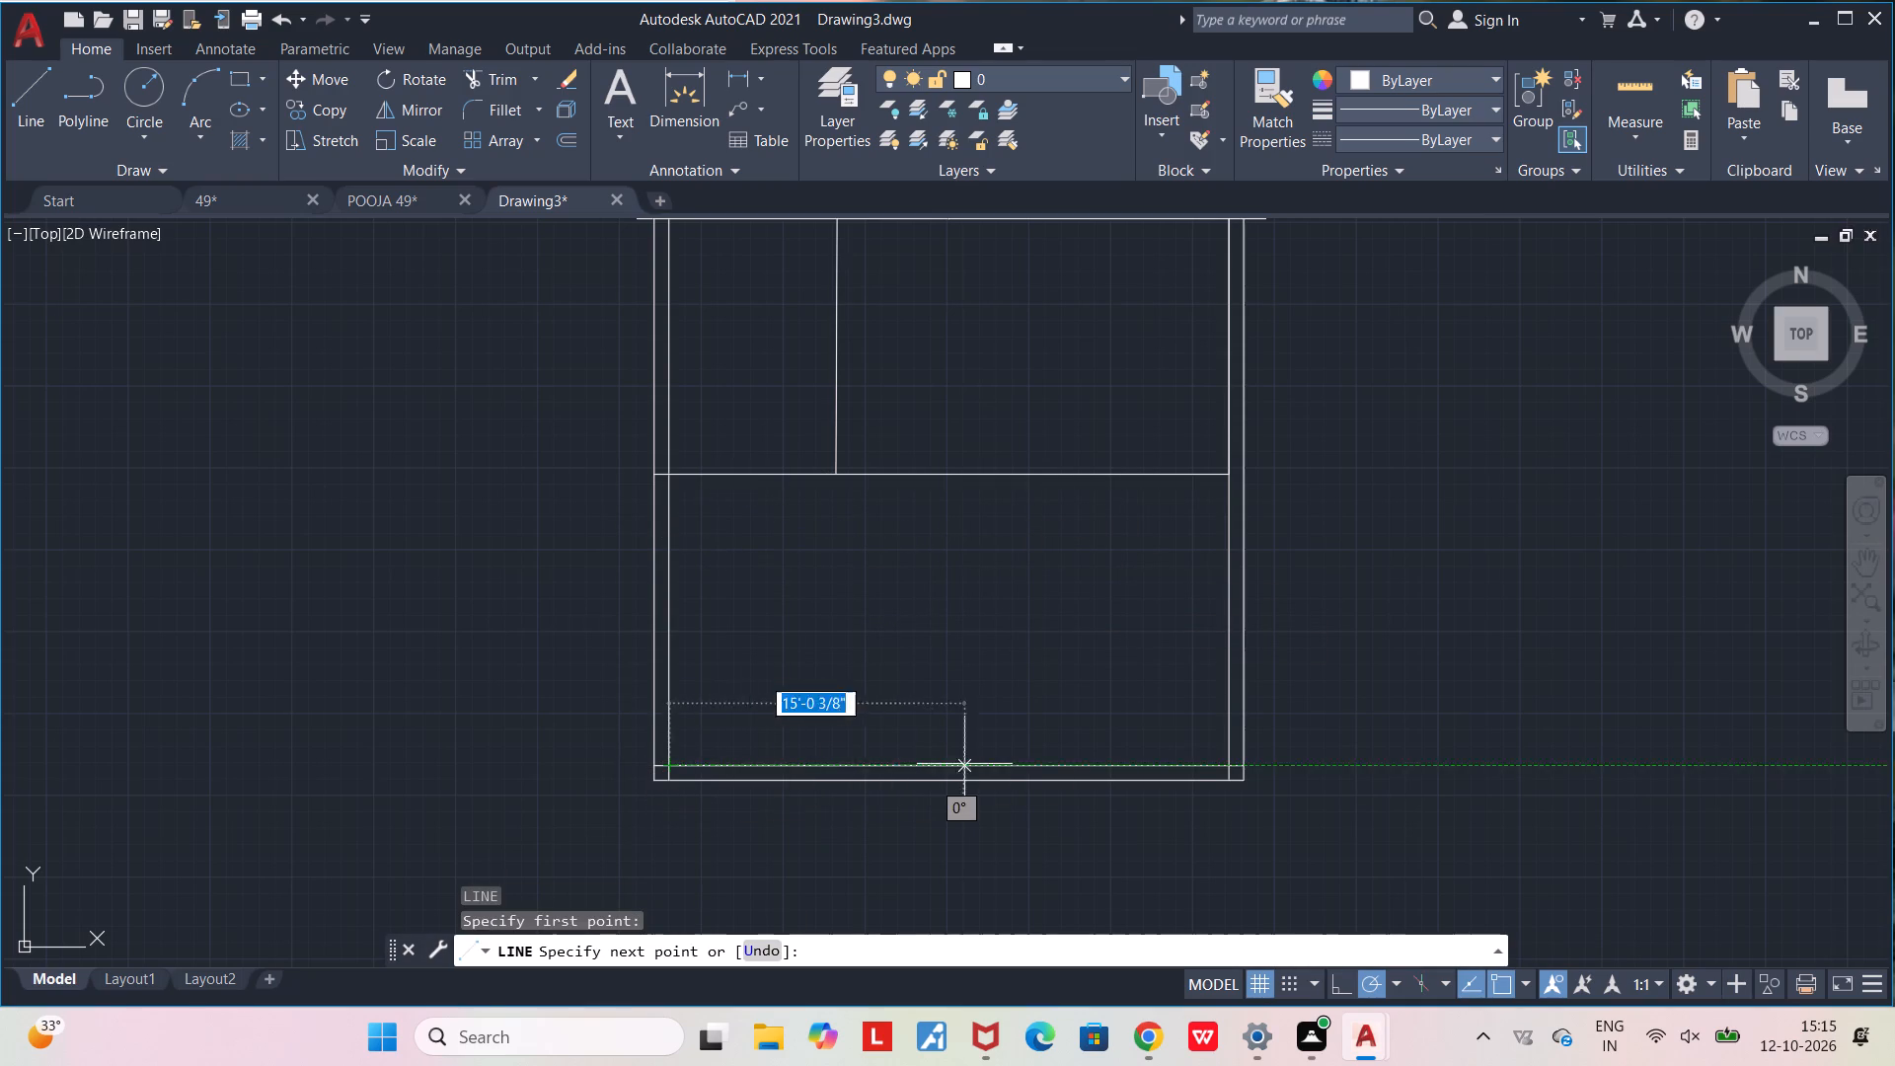
pyautogui.scroll(2, 1031, 765)
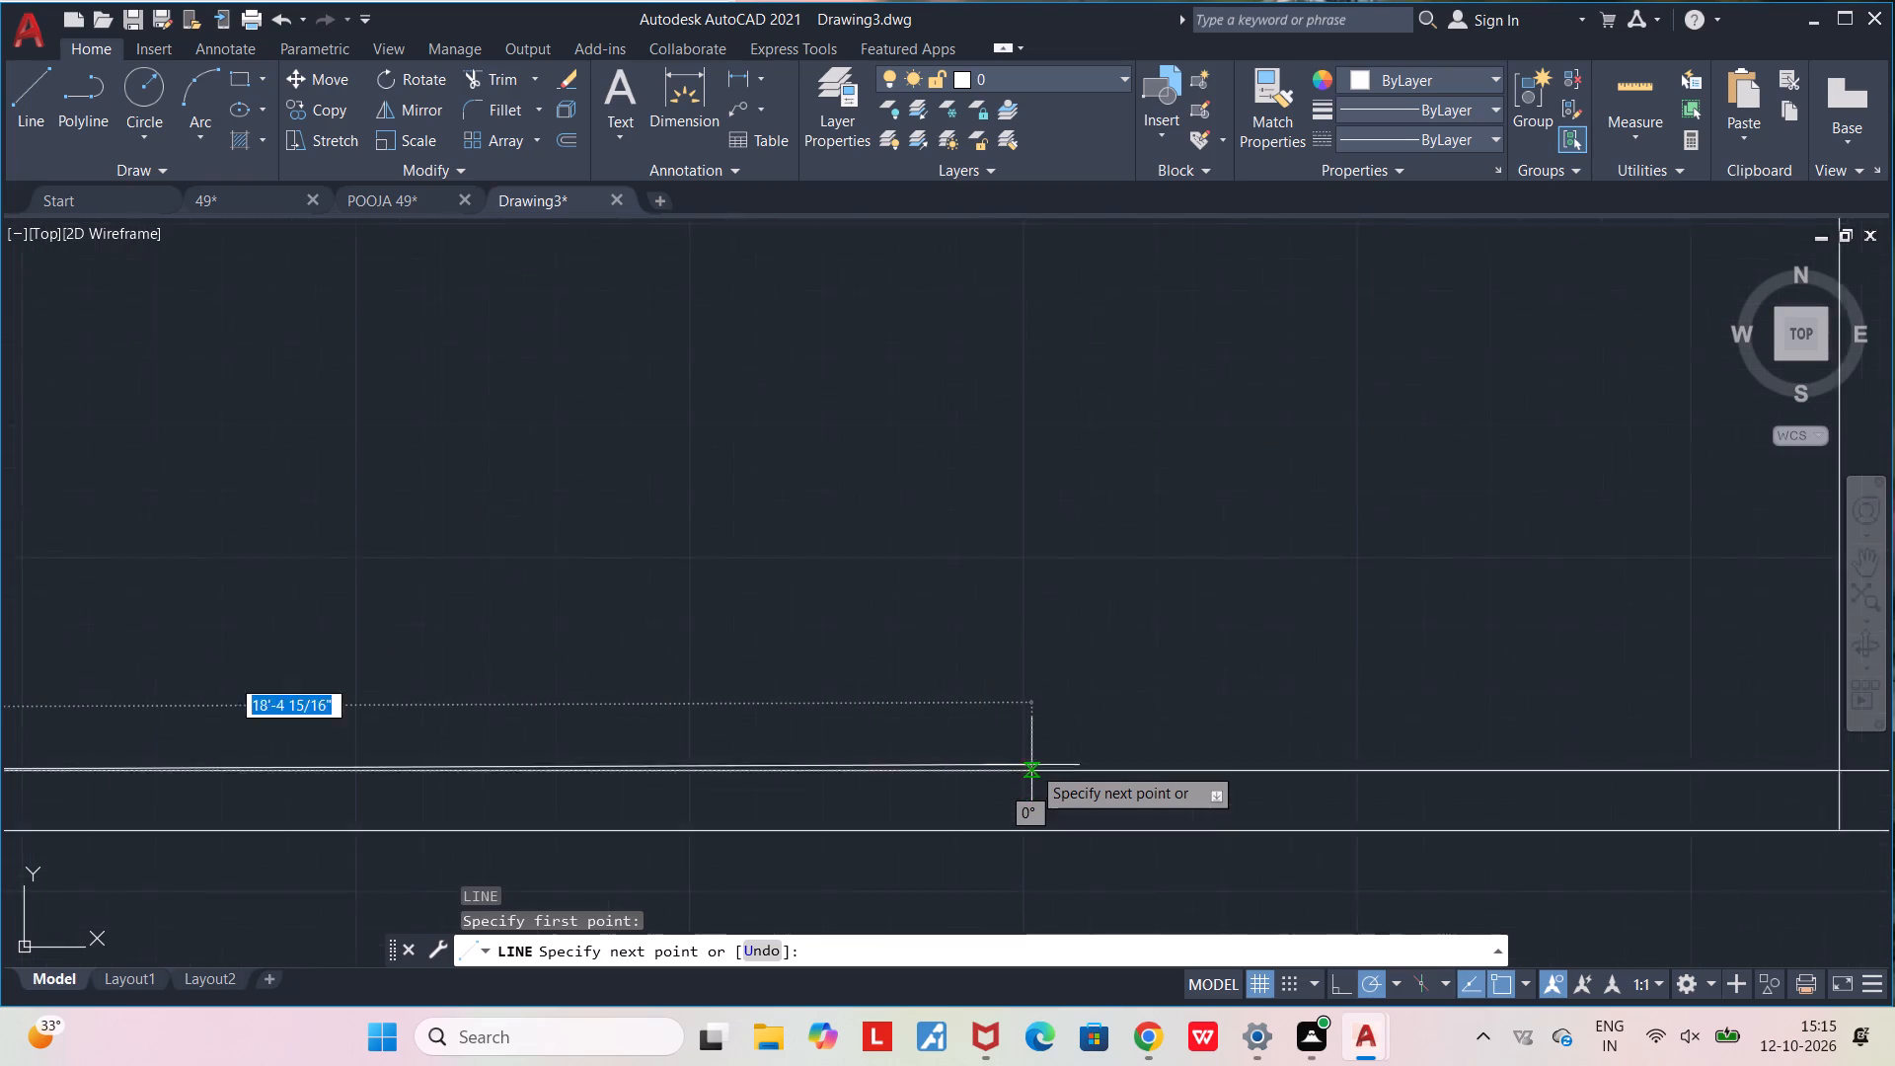
pyautogui.scroll(2, 1031, 765)
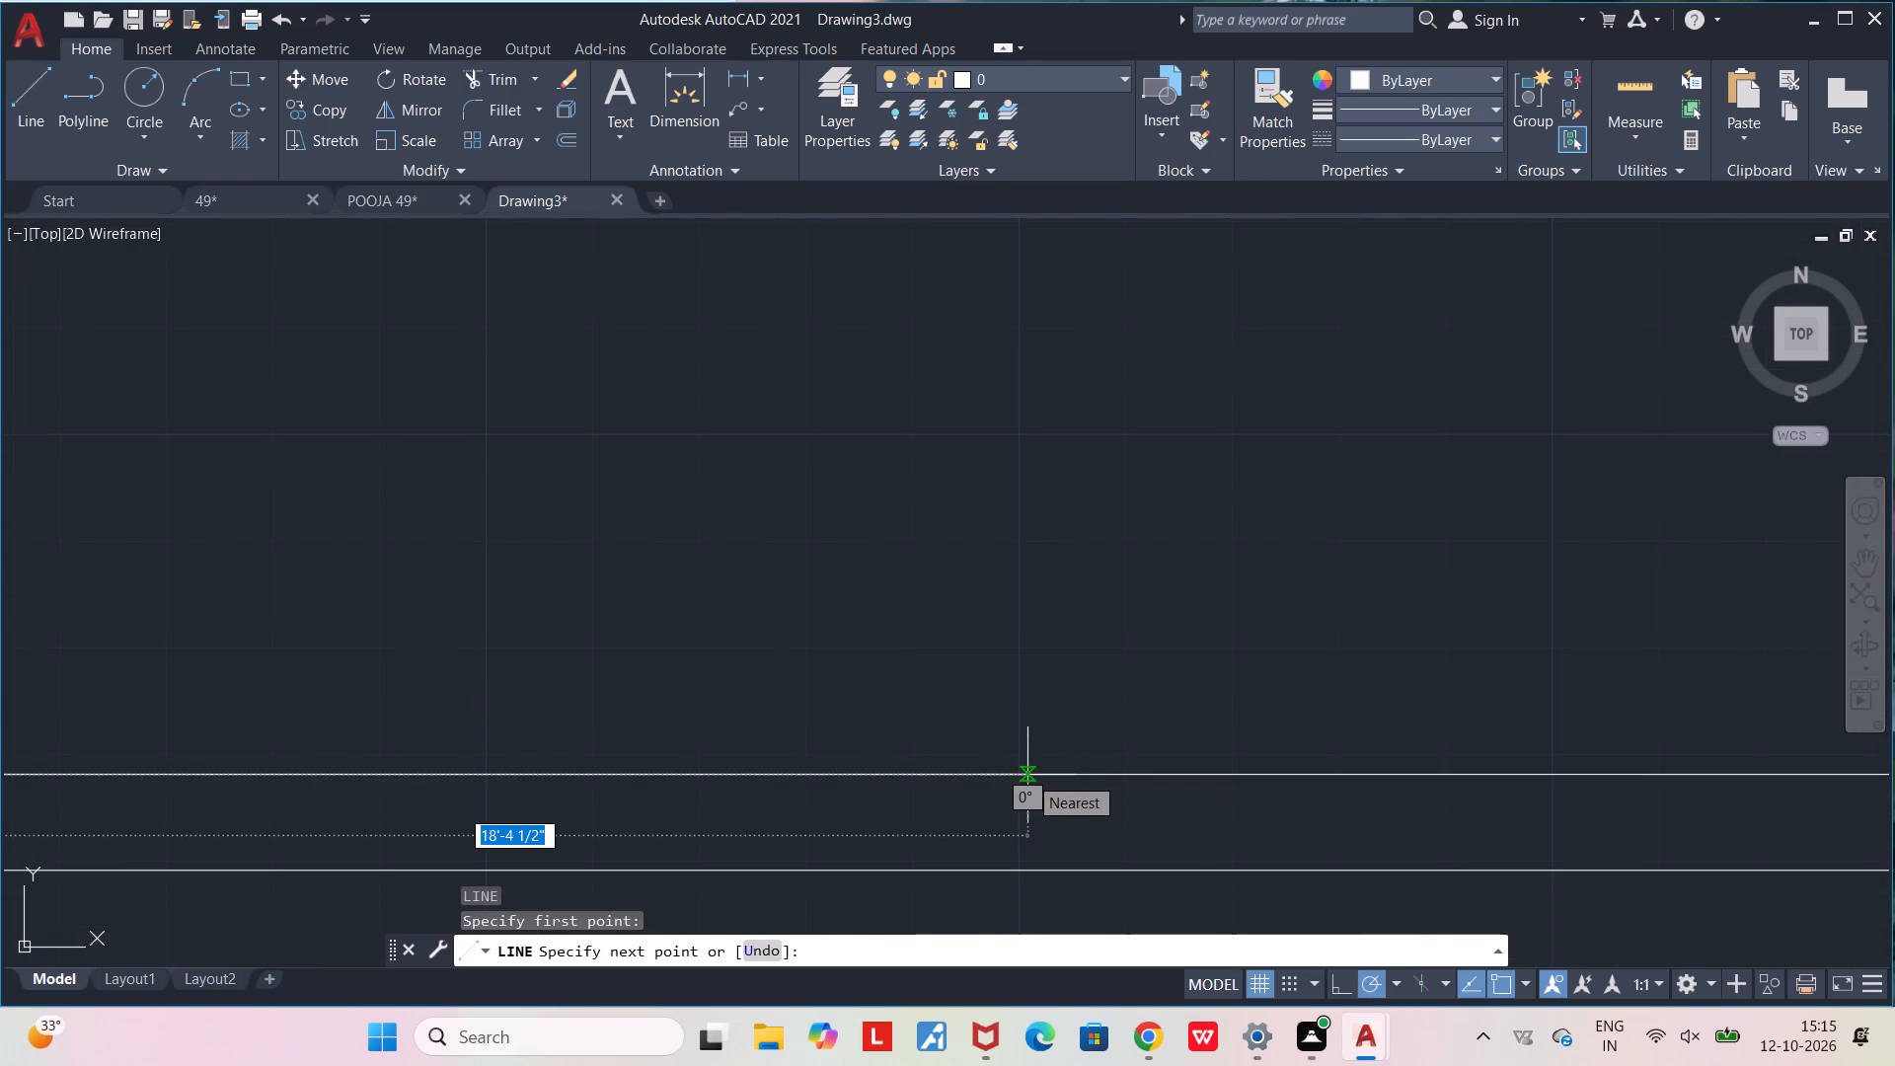
pyautogui.write('15')
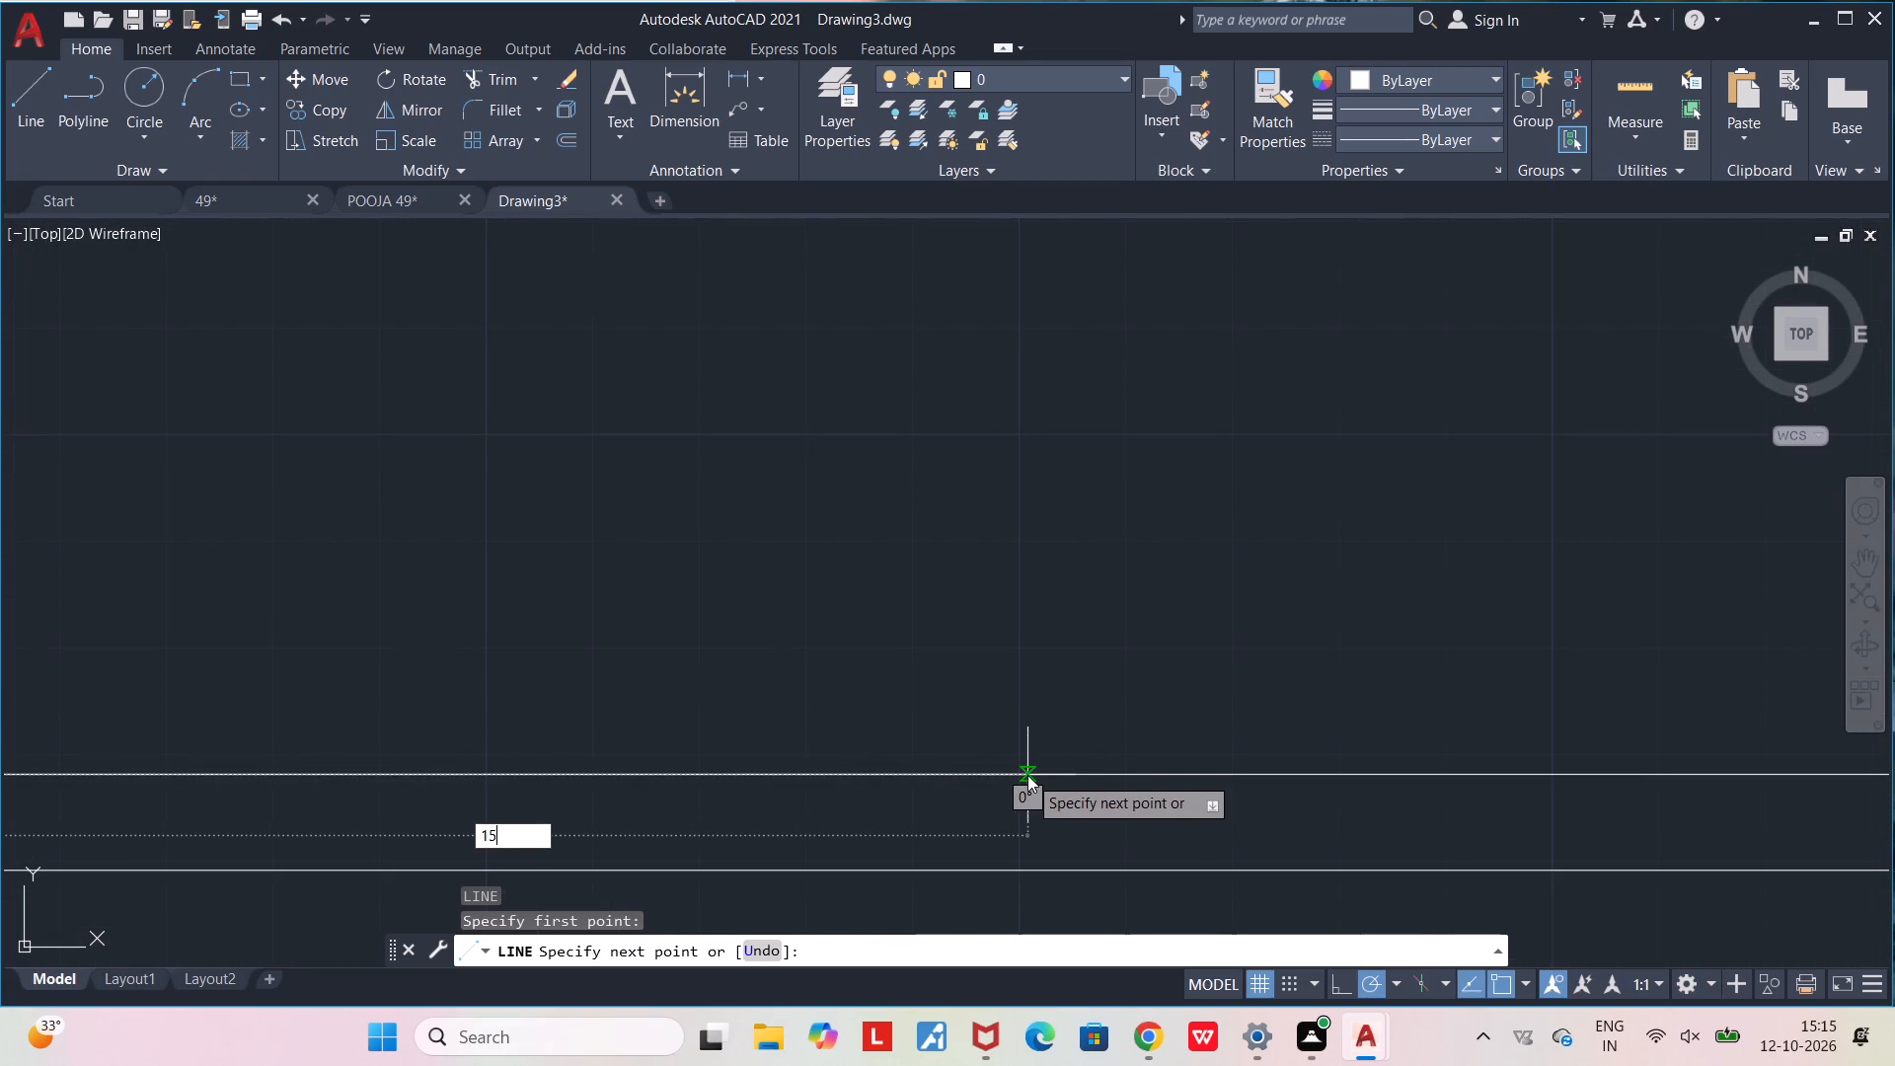
pyautogui.press("'")
pyautogui.write('-2')
pyautogui.hotkey('shift', '"')
pyautogui.press('Return')
pyautogui.scroll(-3, 1027, 775)
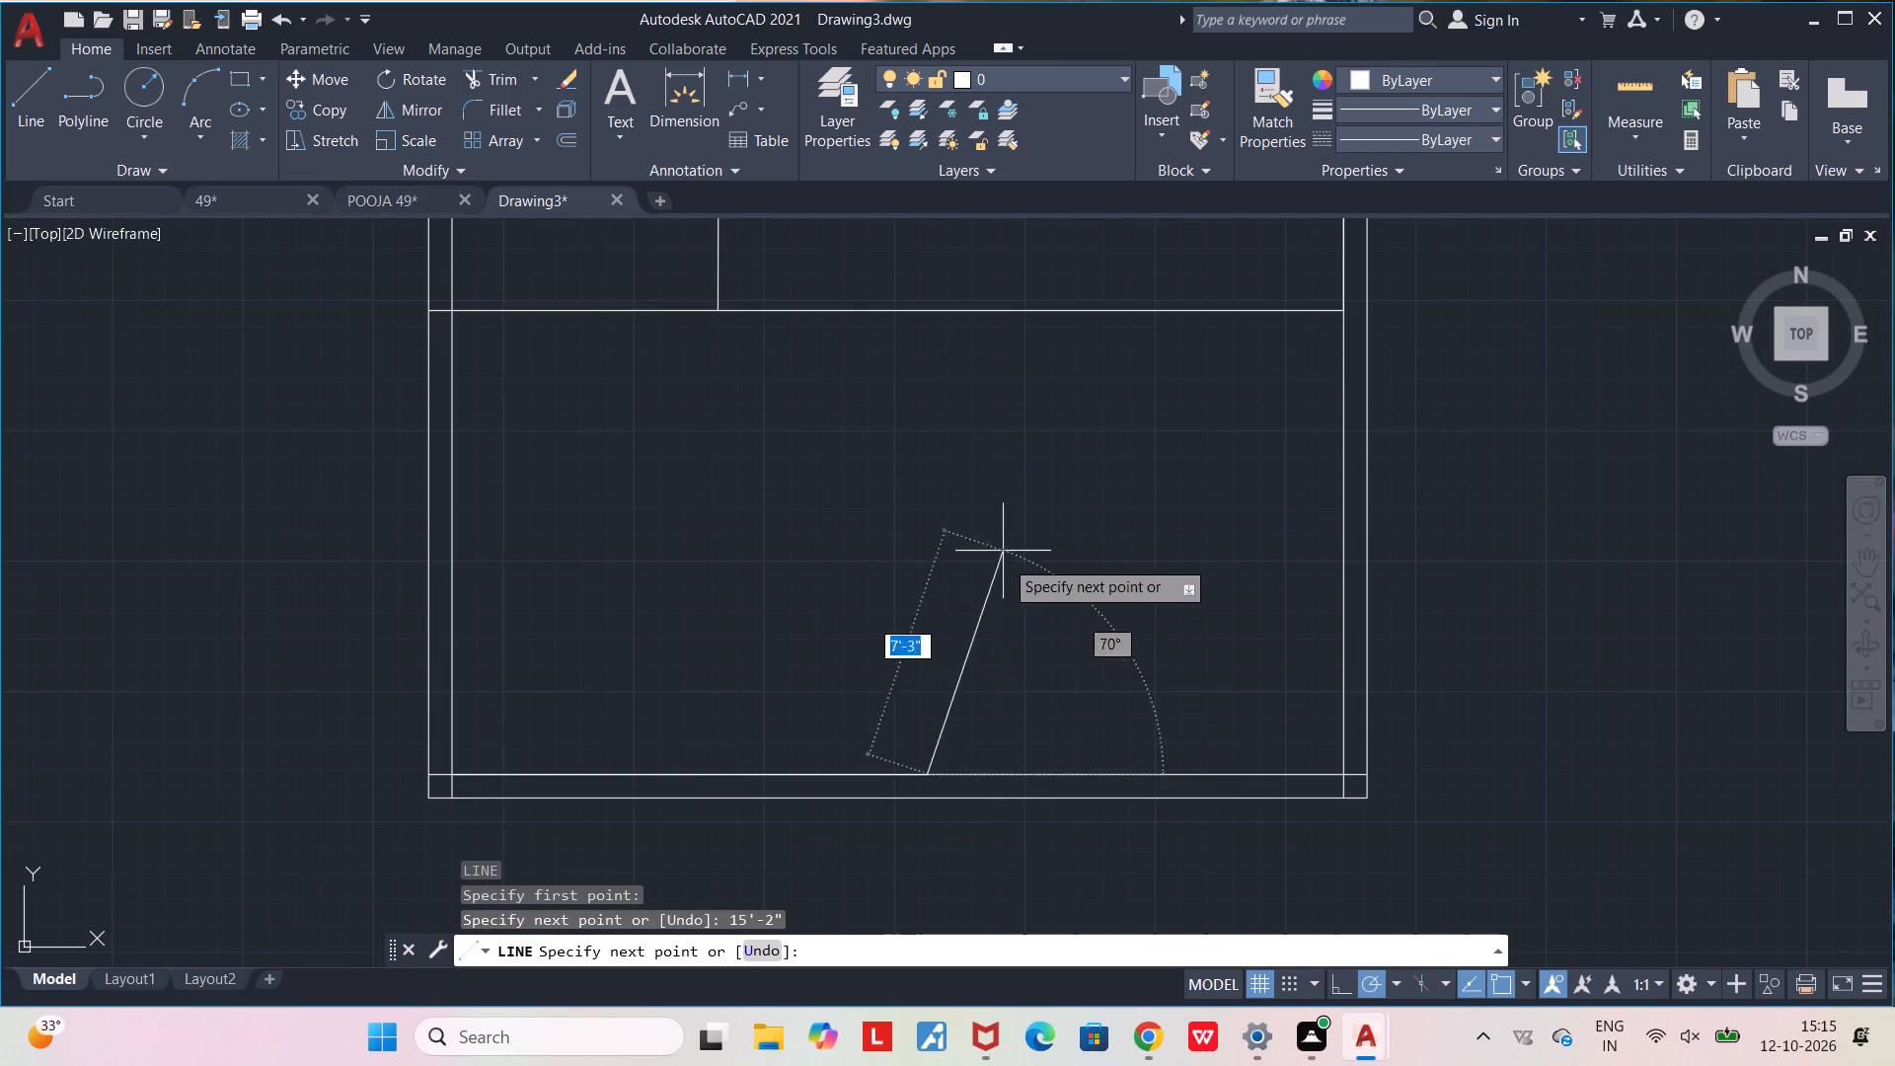
pyautogui.click(929, 312)
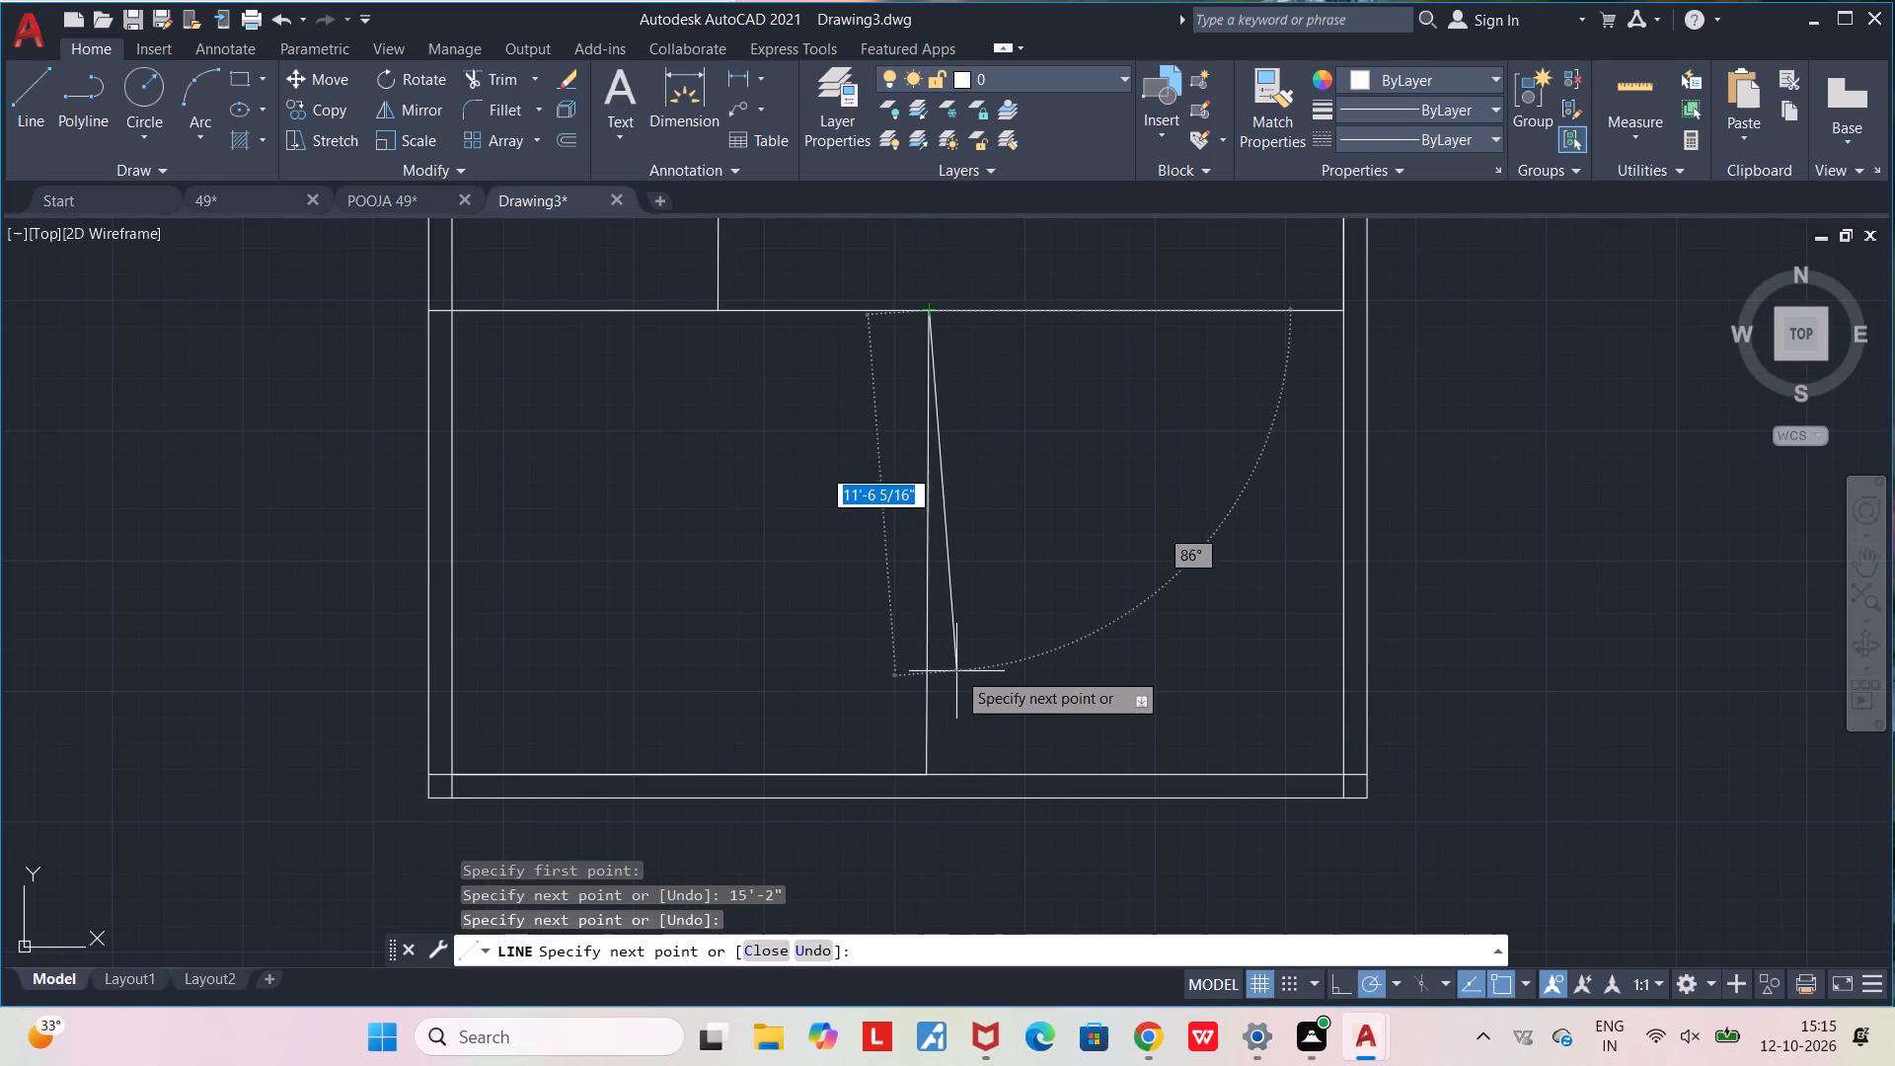
pyautogui.press('Escape')
# Draw a line 10'-3" down the inner right wall from the horizontal room line's right end, and left to the new vertical partition.
pyautogui.moveTo(937, 688); pyautogui.dragTo(522, 735, button='middle')
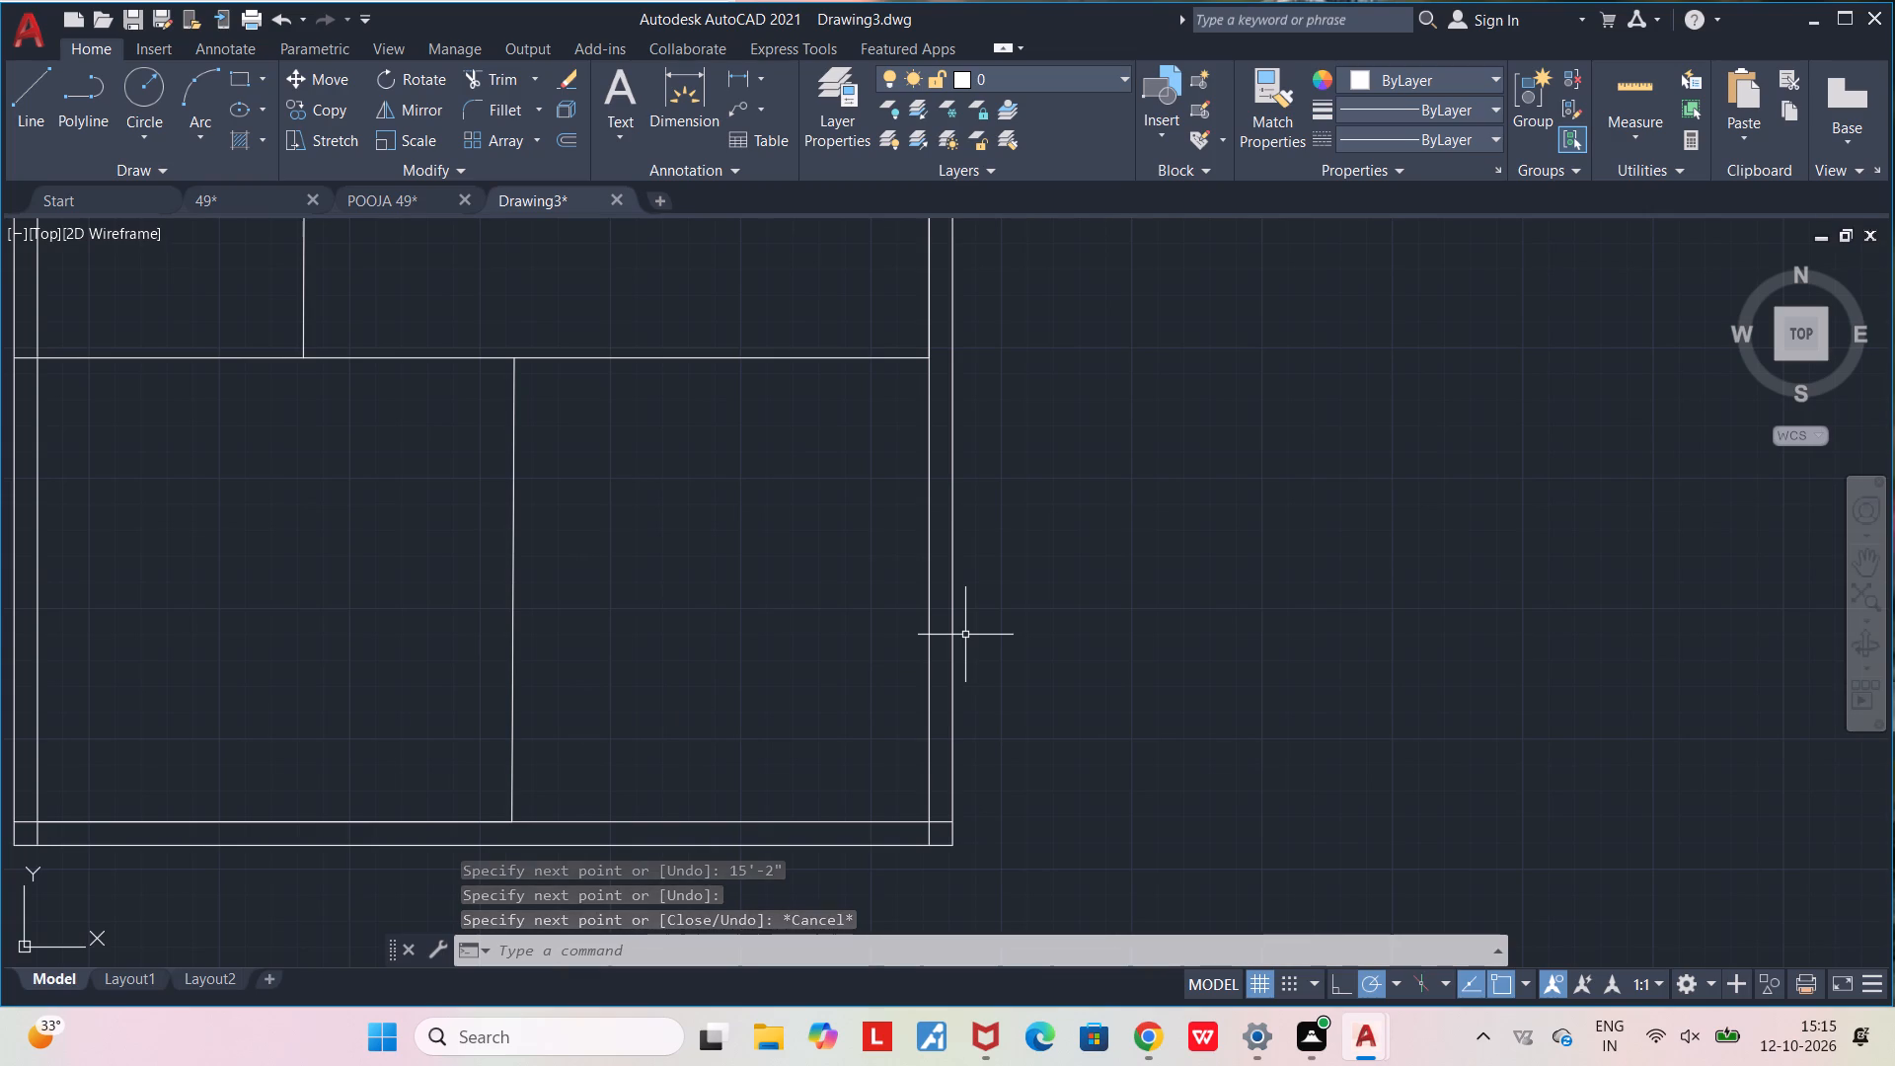
pyautogui.scroll(2, 934, 376)
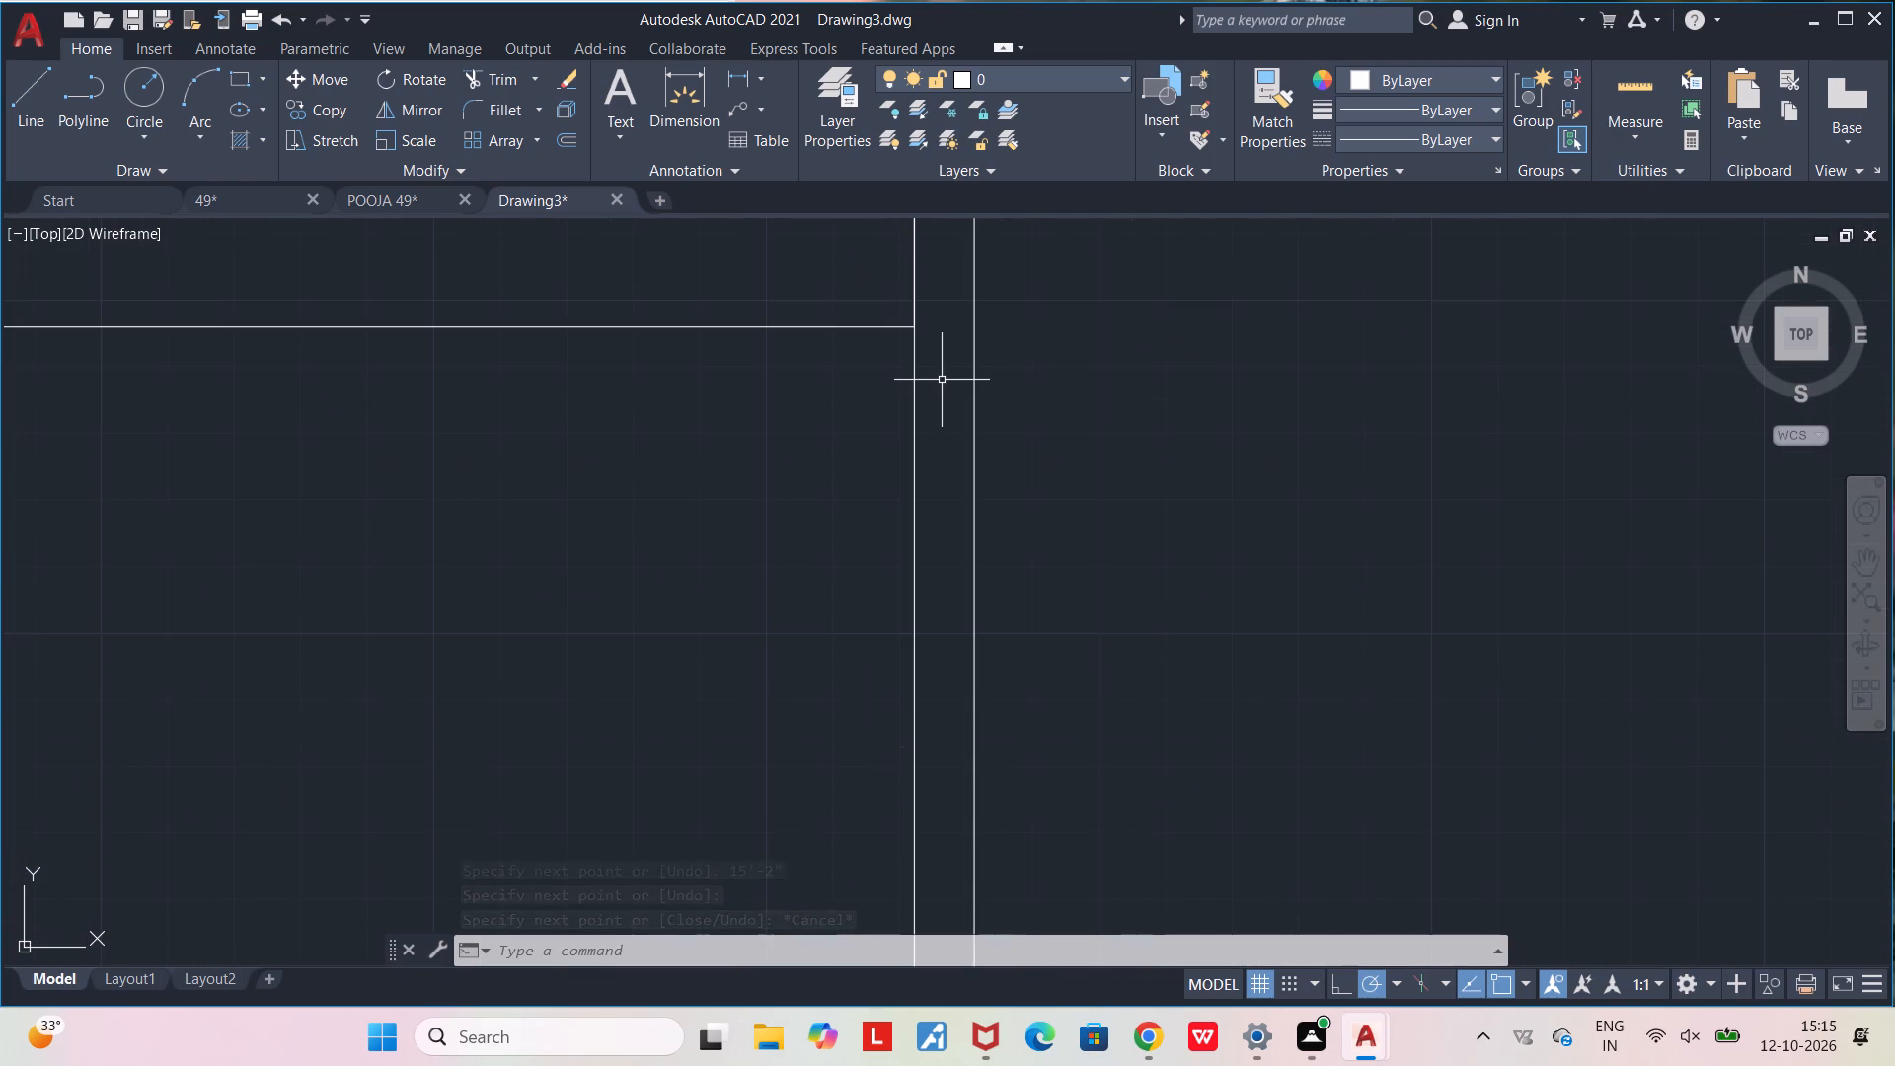
pyautogui.moveTo(914, 393); pyautogui.dragTo(765, 403, button='middle')
pyautogui.scroll(-1, 765, 403)
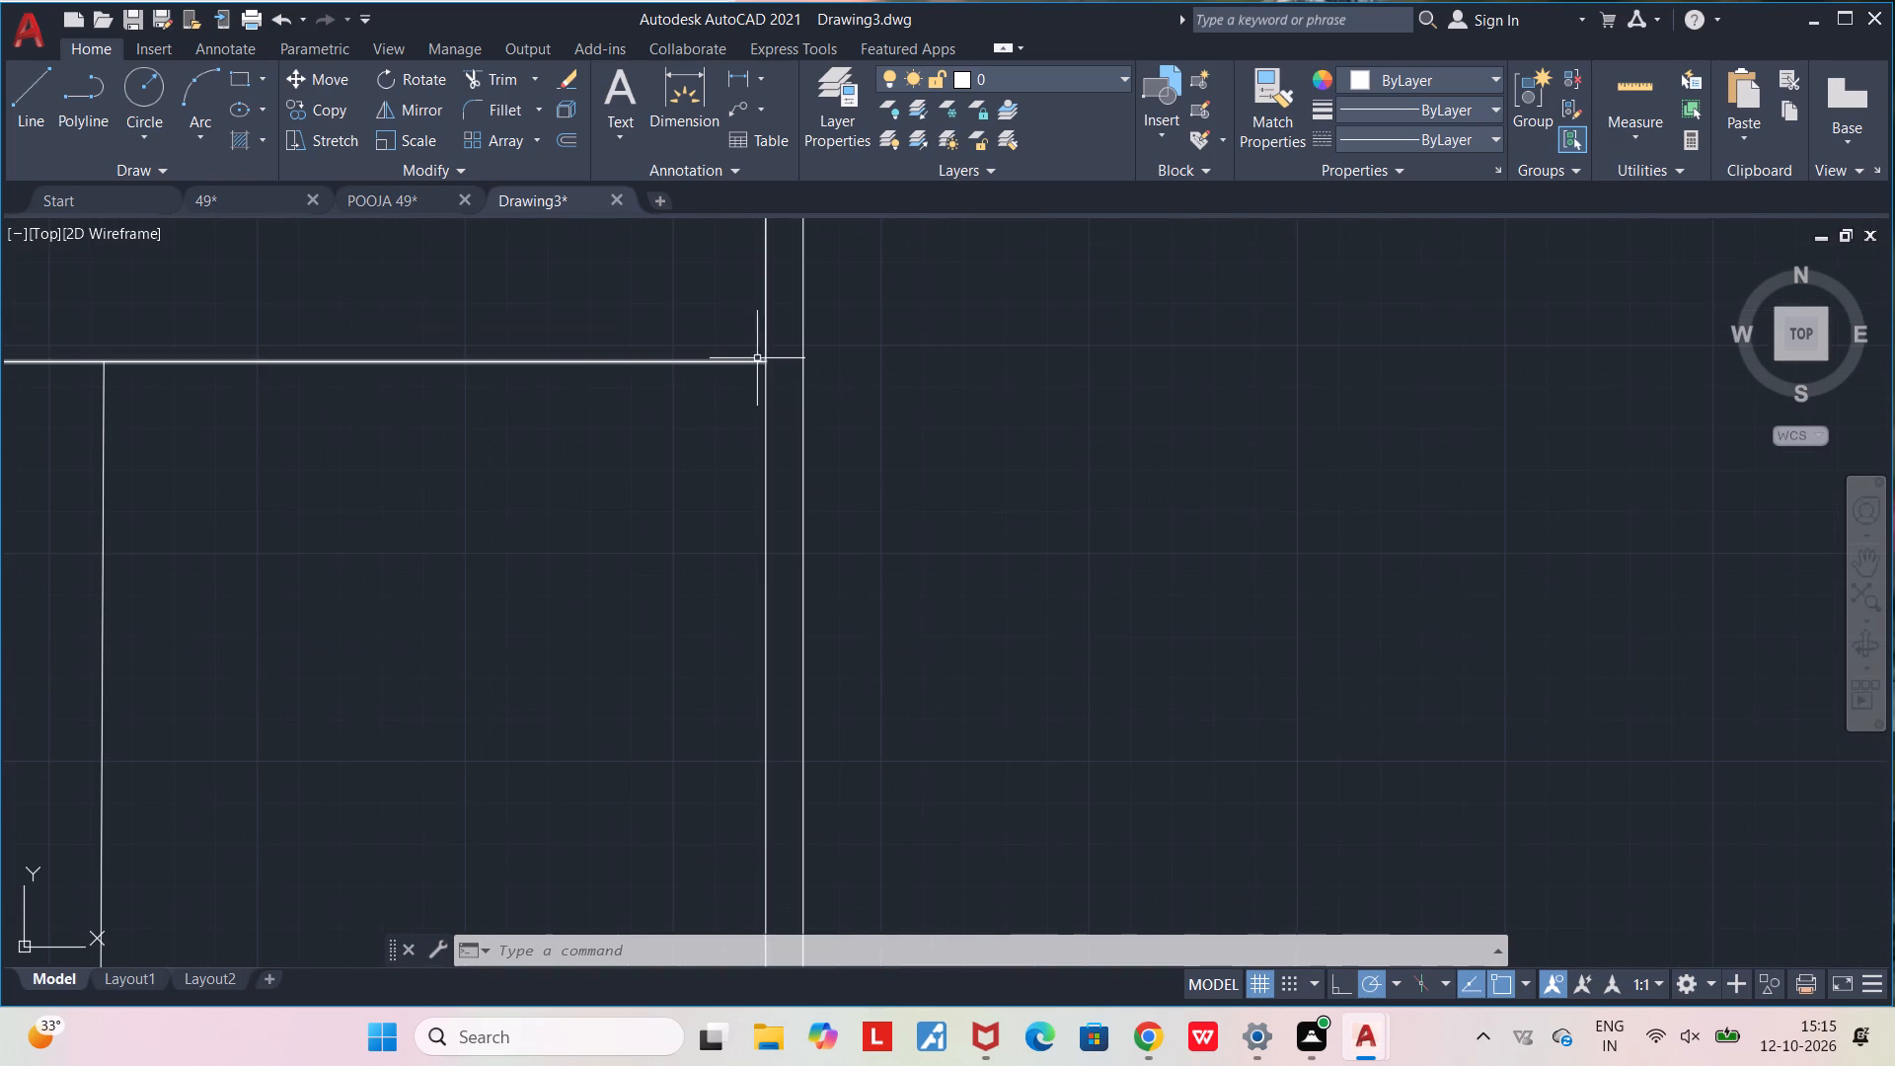
pyautogui.moveTo(762, 358); pyautogui.dragTo(967, 301, button='middle')
pyautogui.scroll(-1, 967, 300)
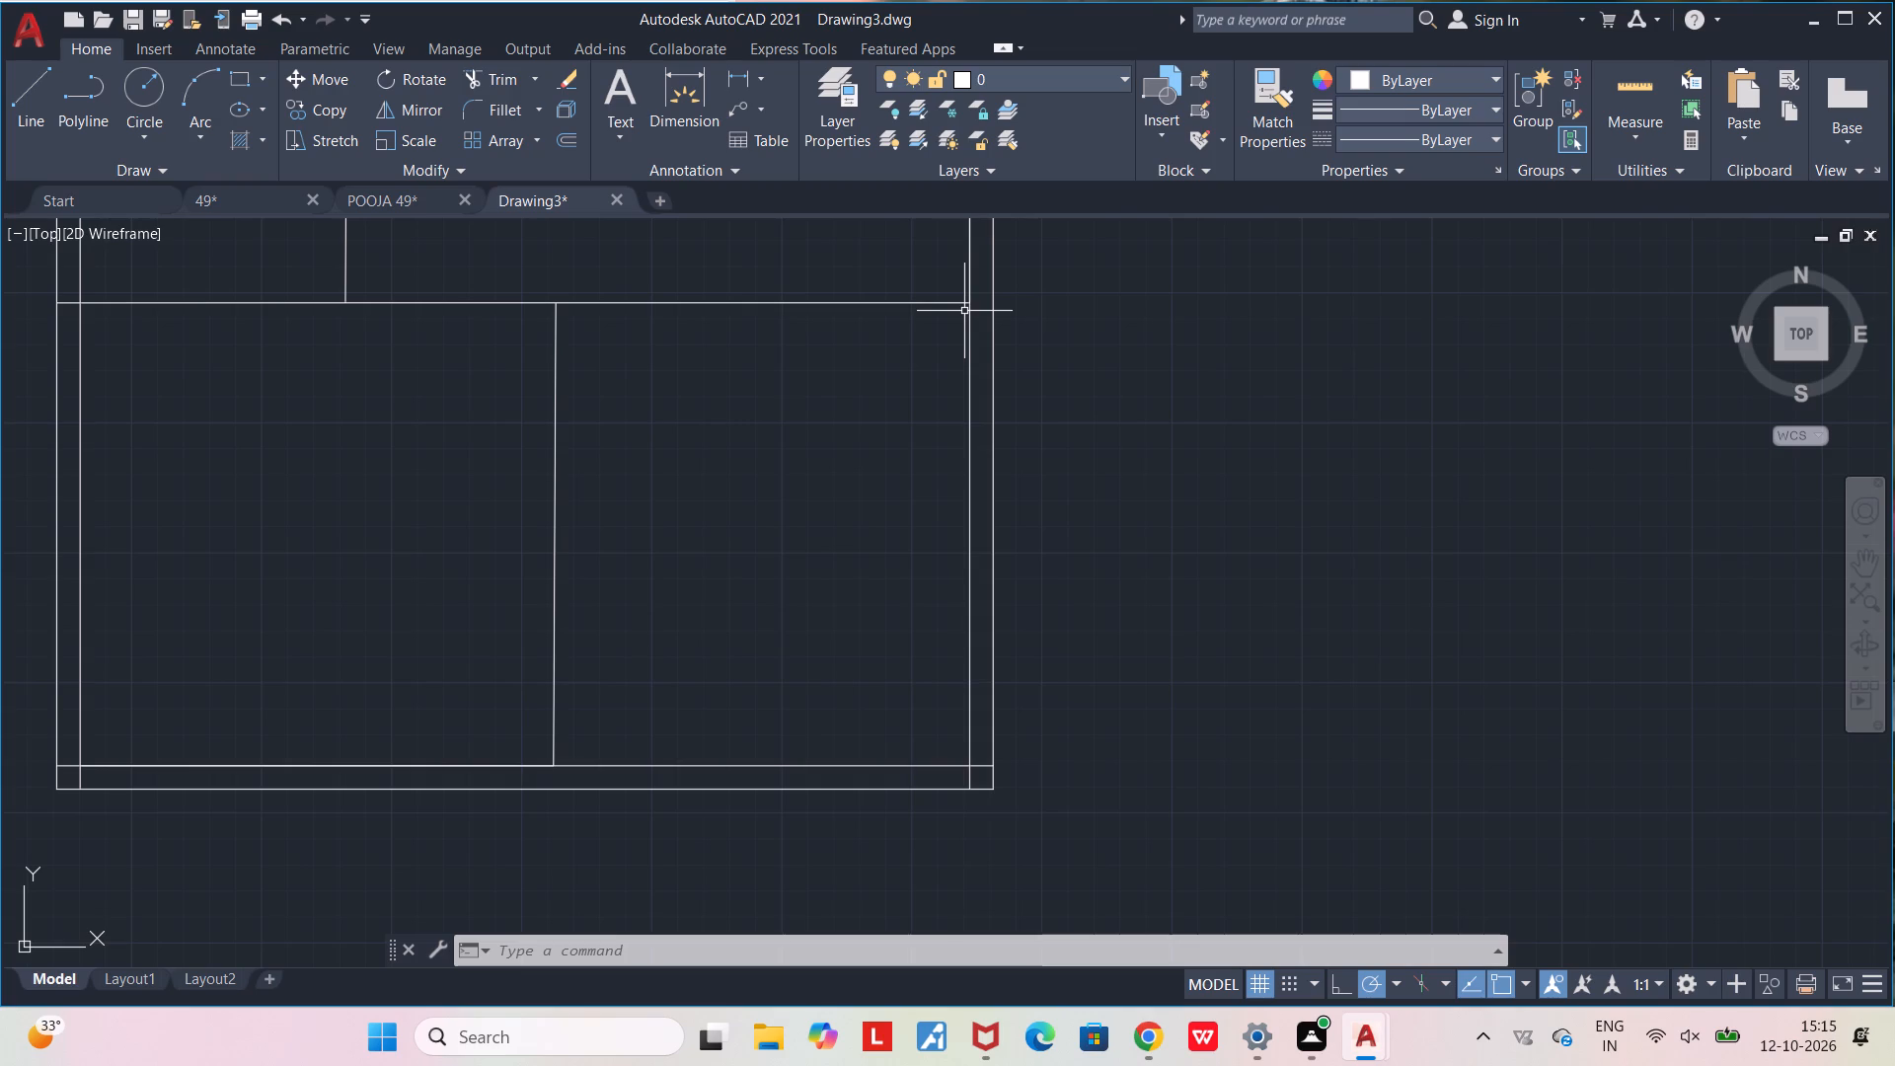
pyautogui.press('l')
pyautogui.press('Return')
pyautogui.click(967, 301)
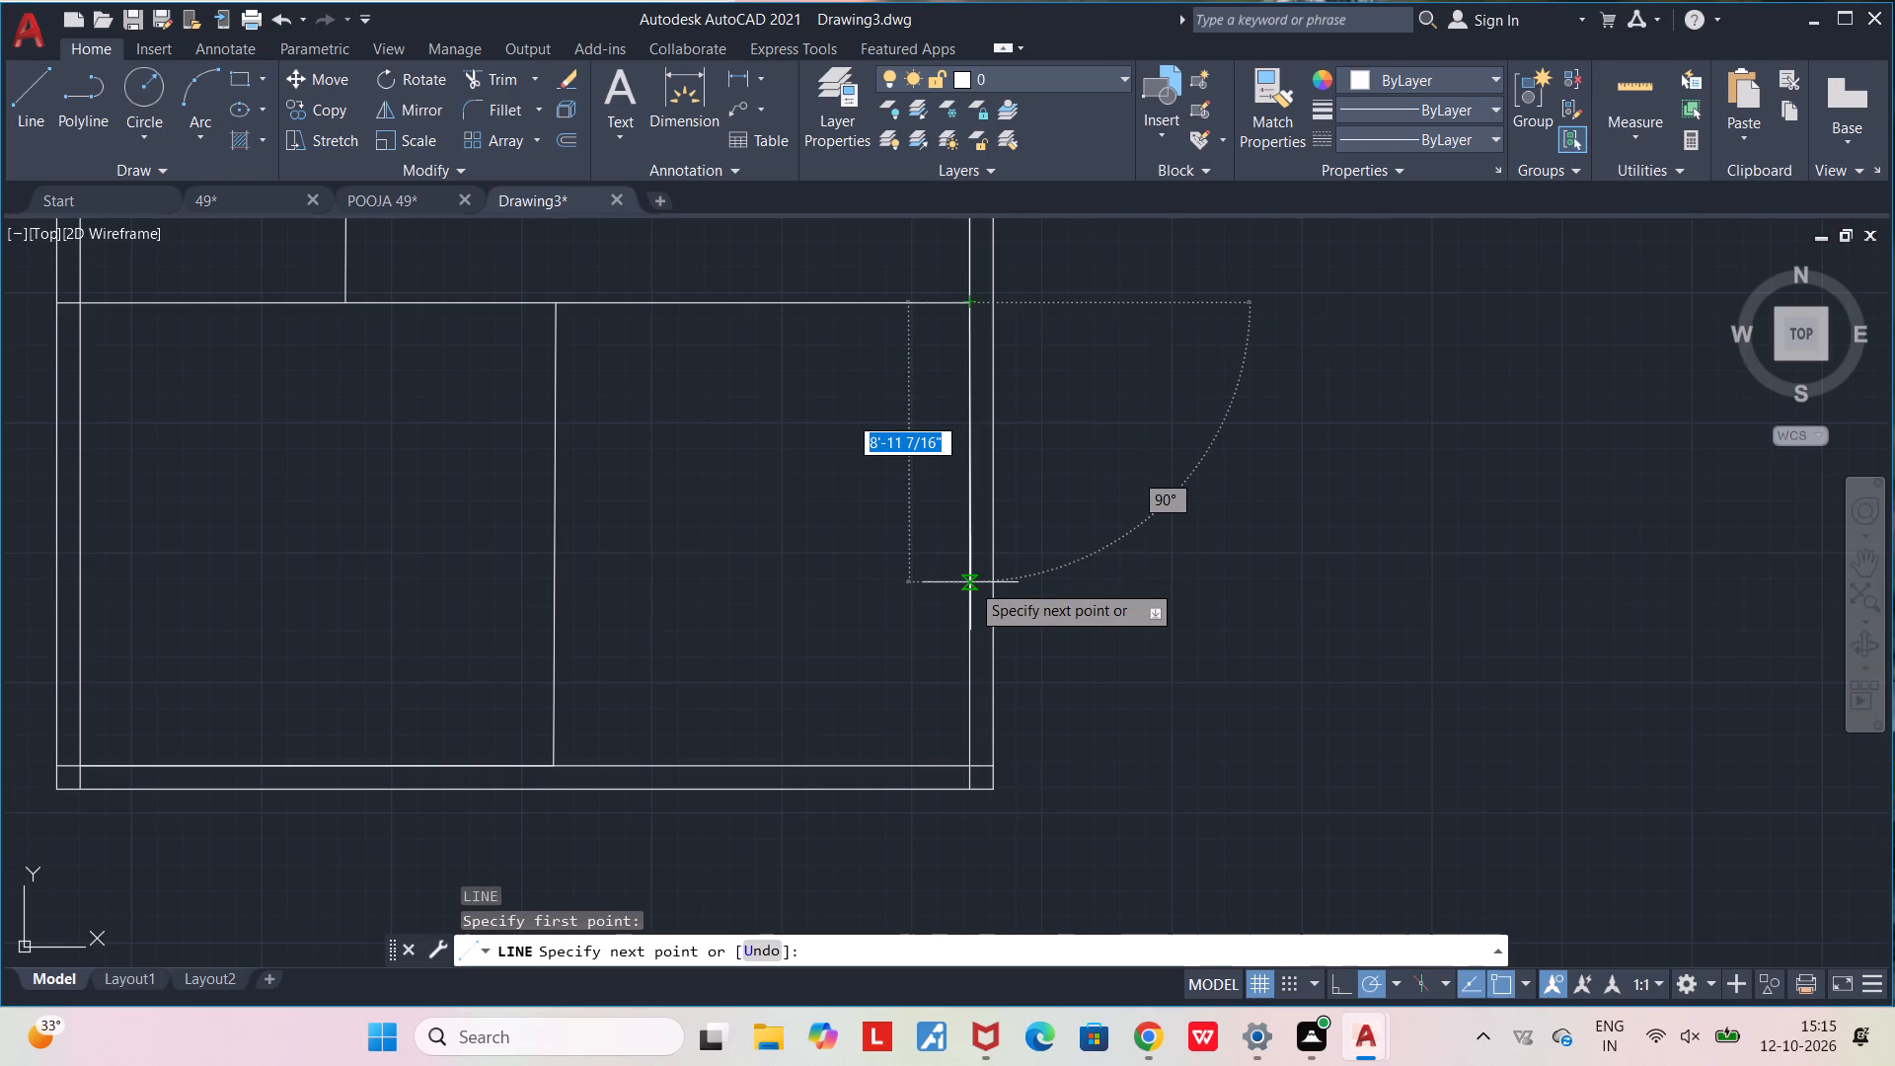
pyautogui.write('10')
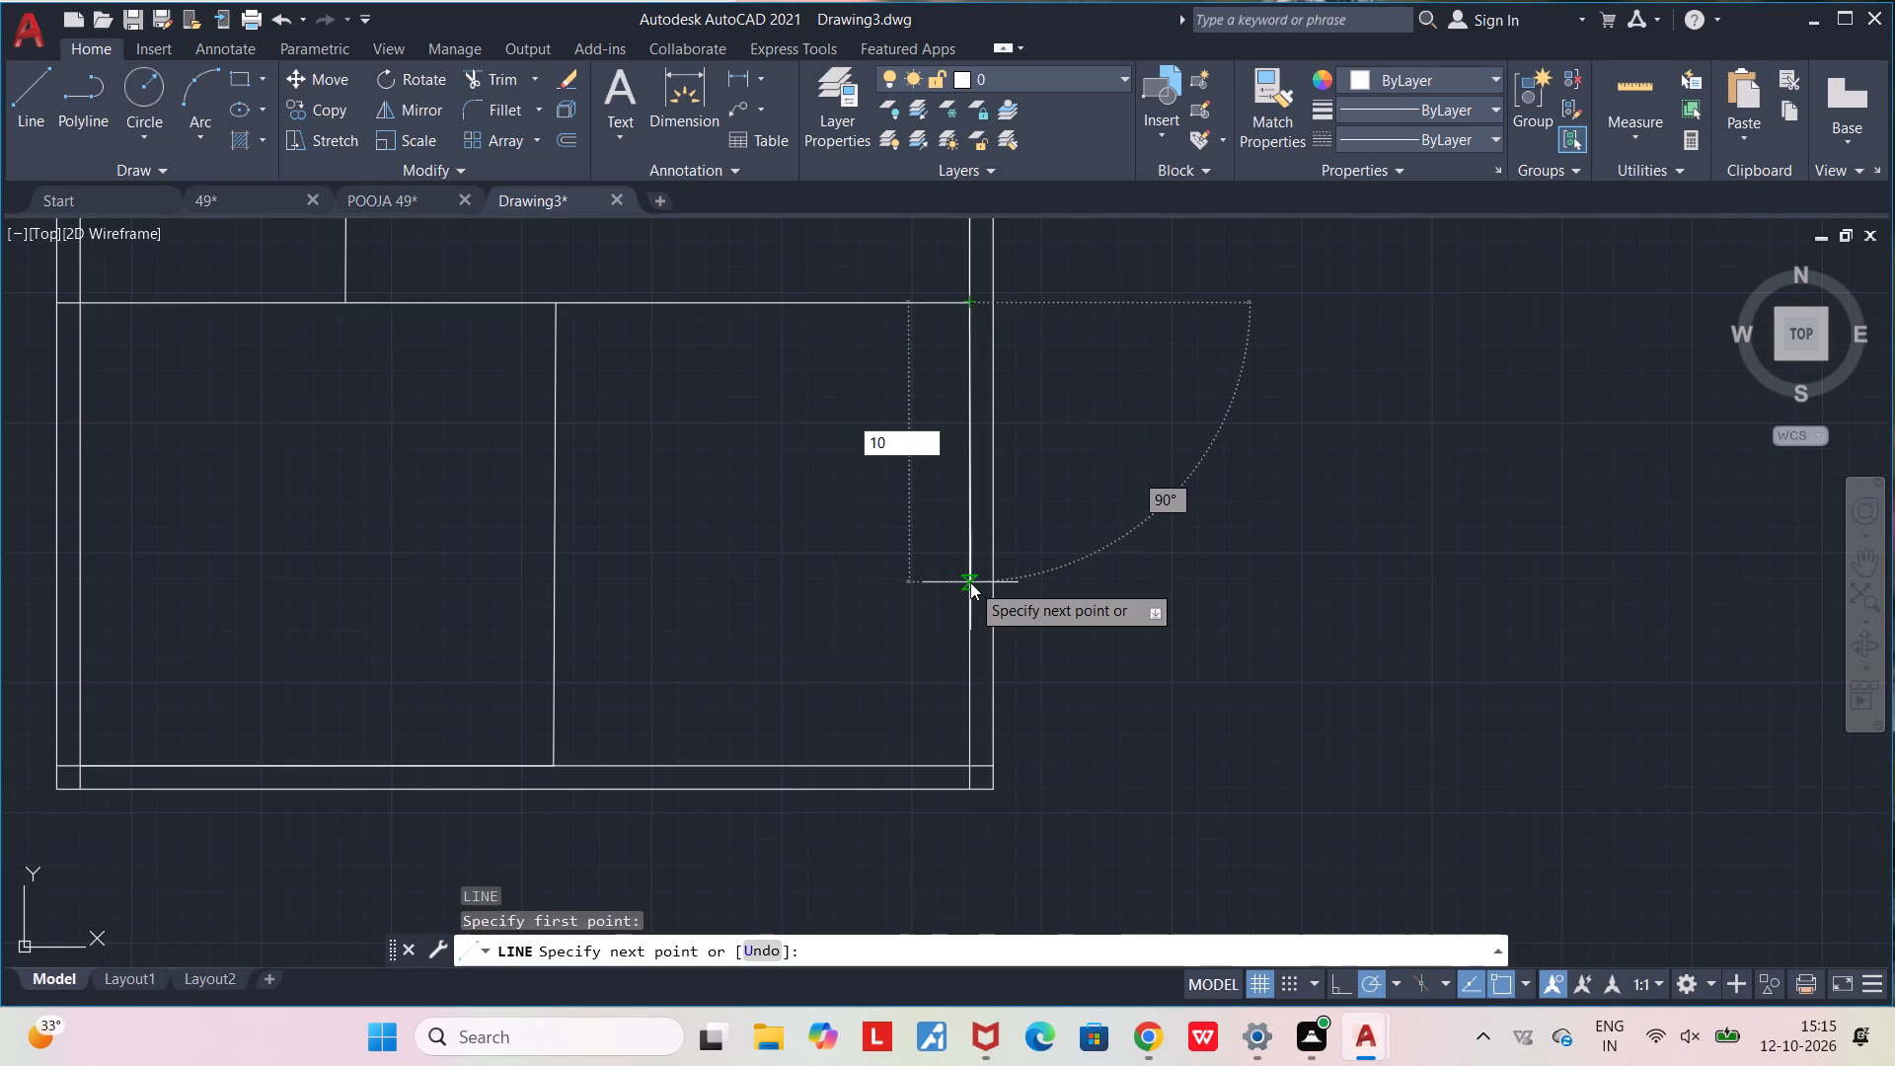
pyautogui.press("'")
pyautogui.write('-3"')
pyautogui.press('Return')
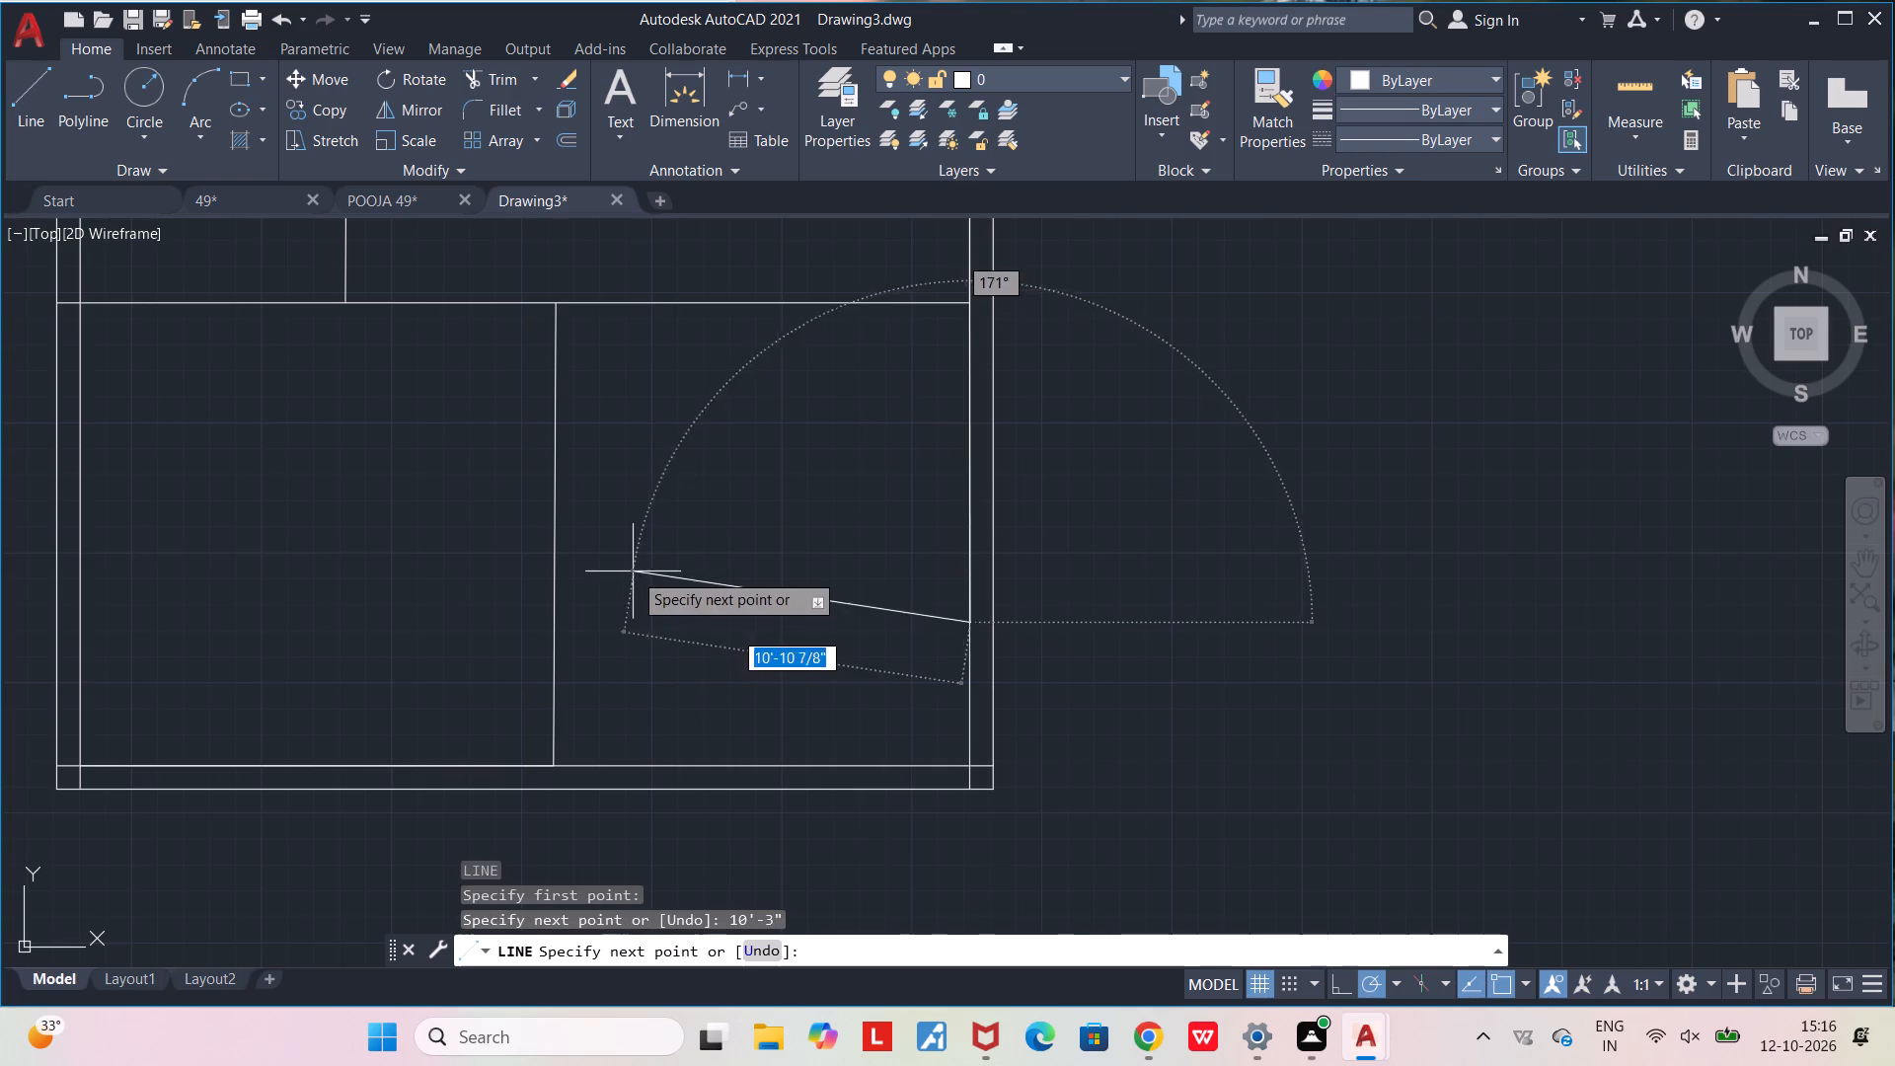
pyautogui.click(548, 623)
pyautogui.press('Escape')
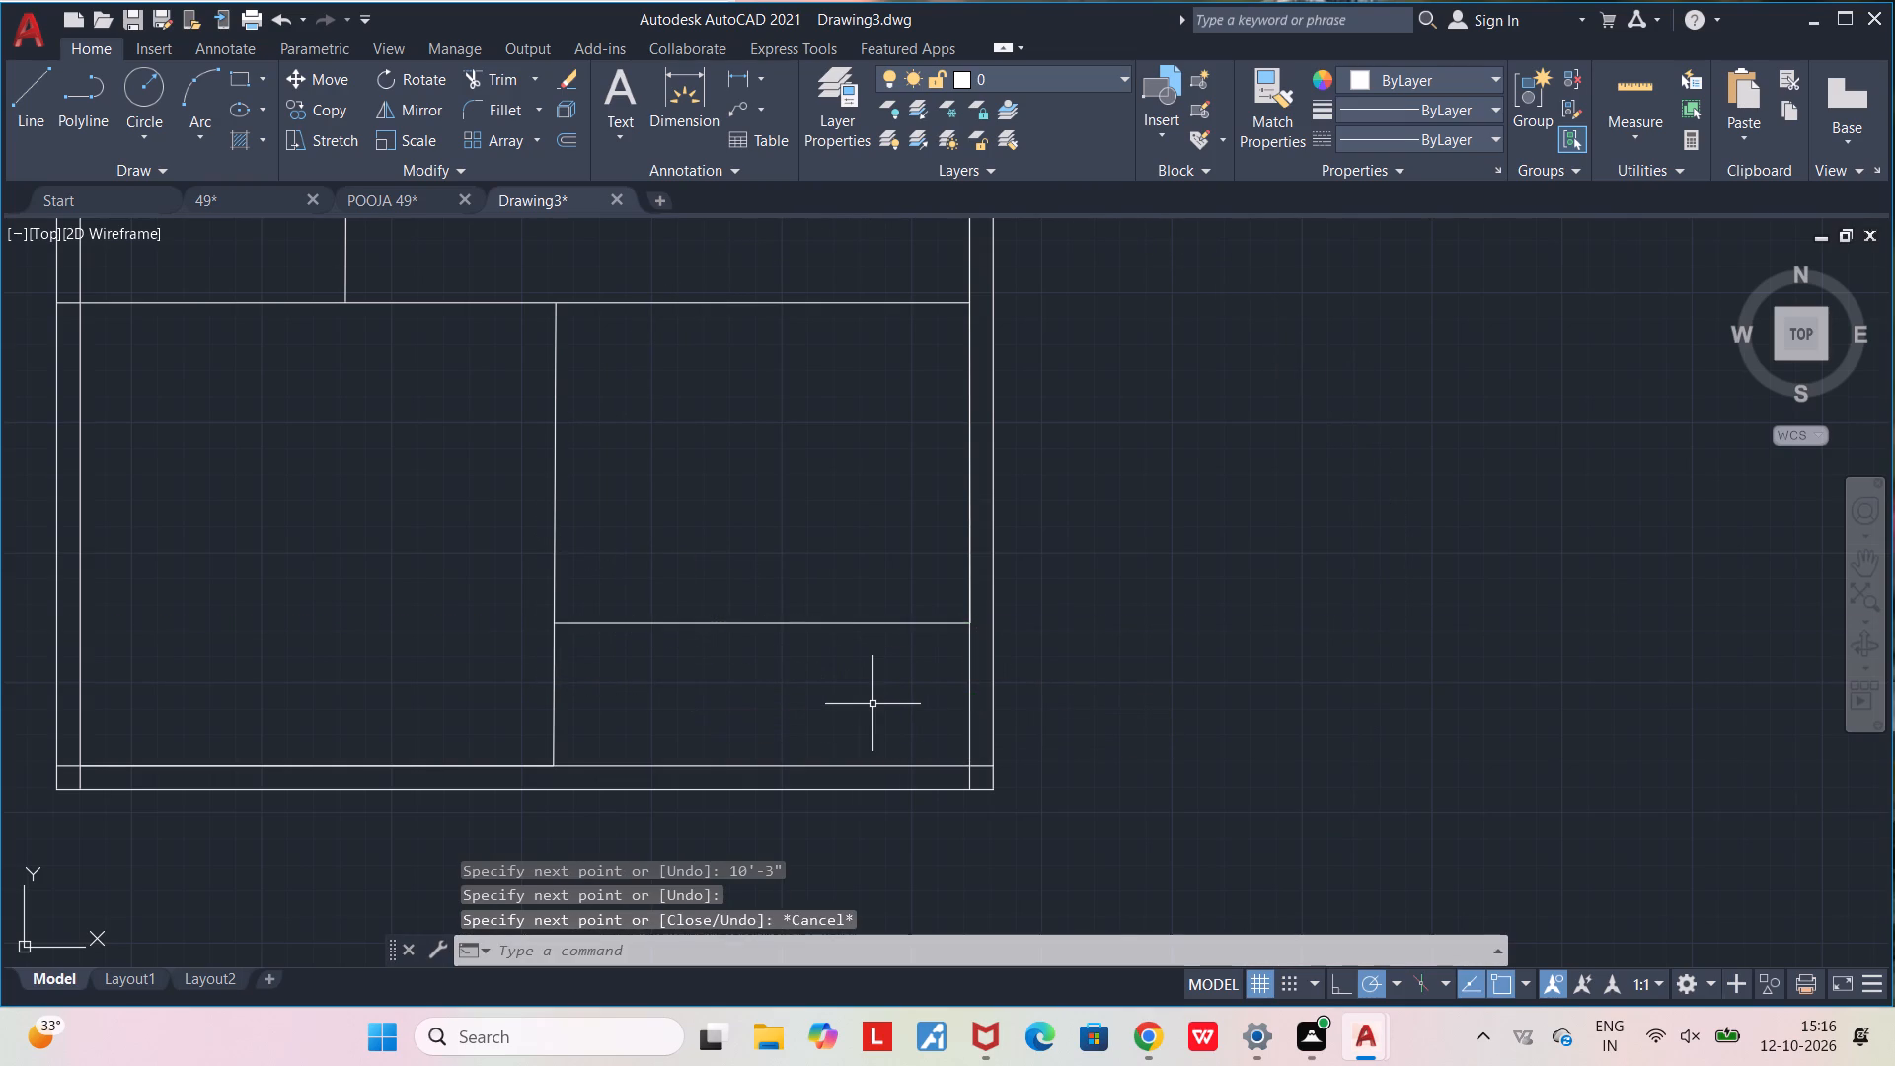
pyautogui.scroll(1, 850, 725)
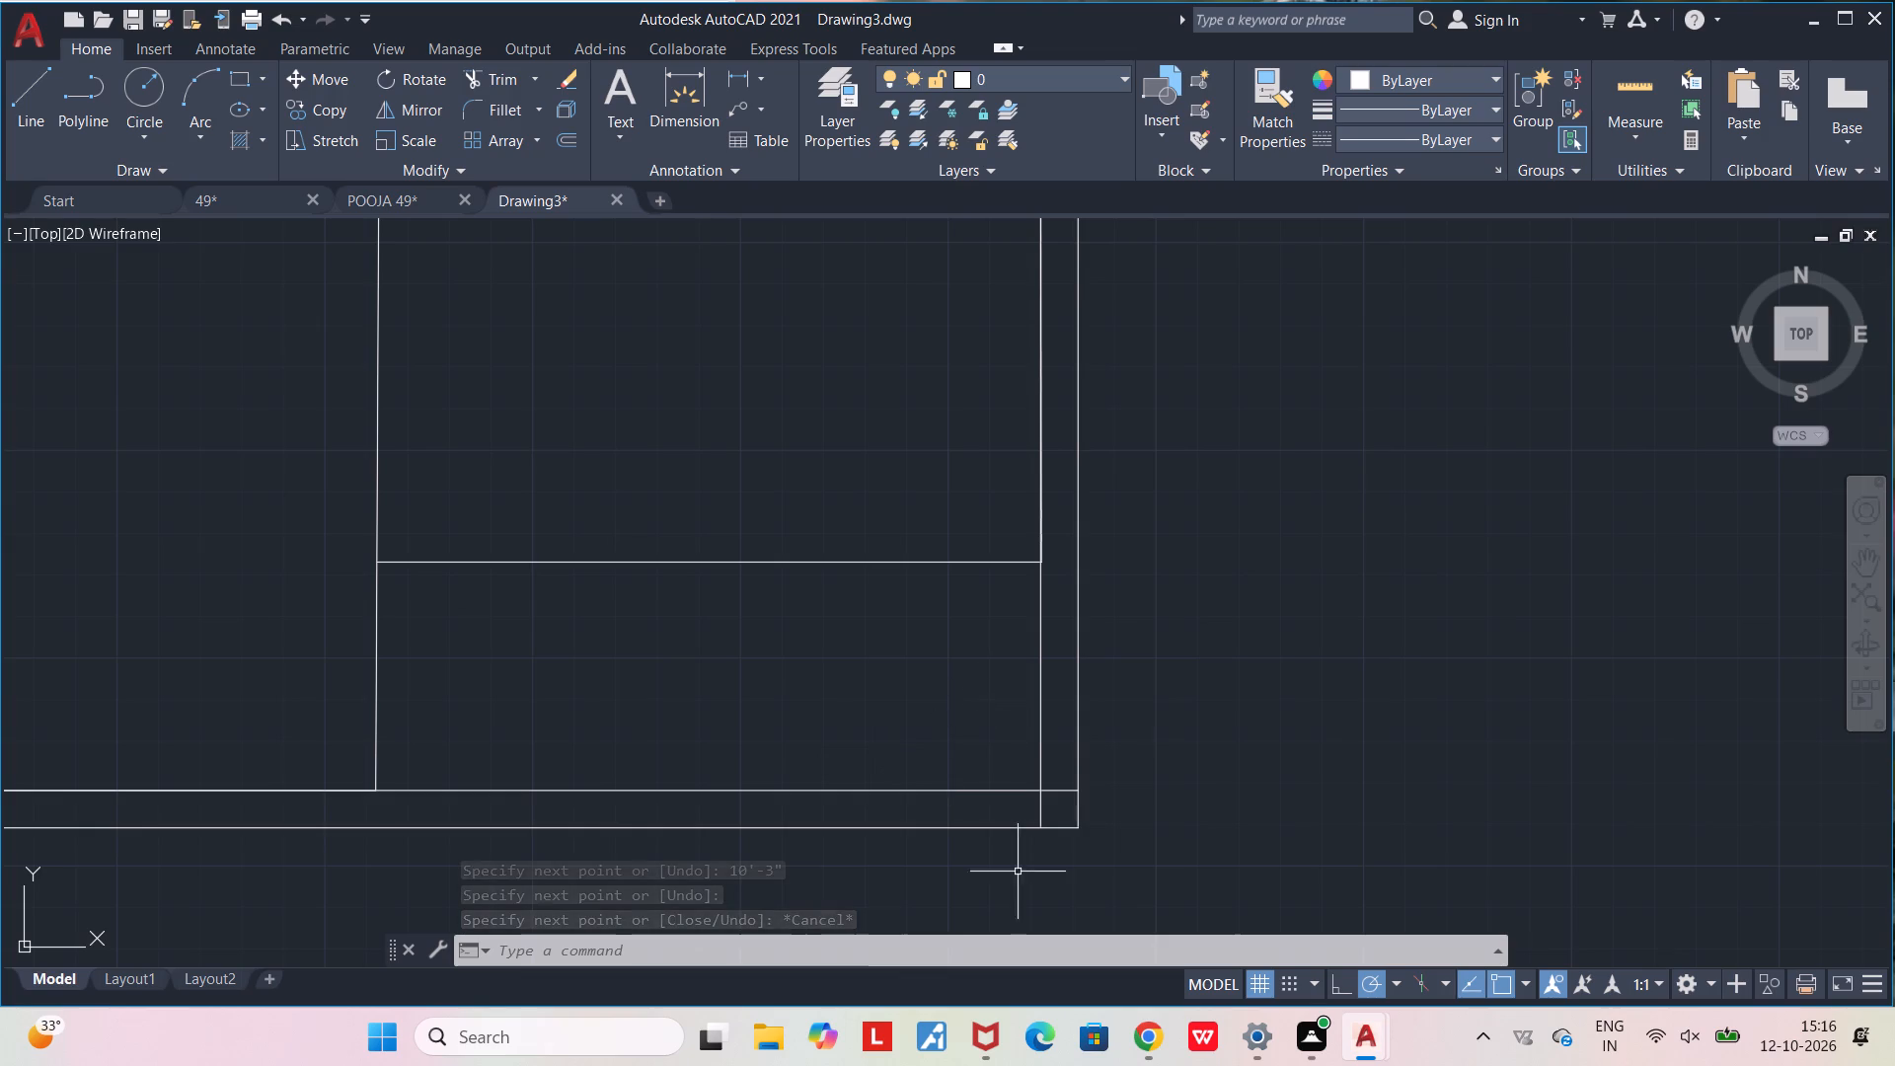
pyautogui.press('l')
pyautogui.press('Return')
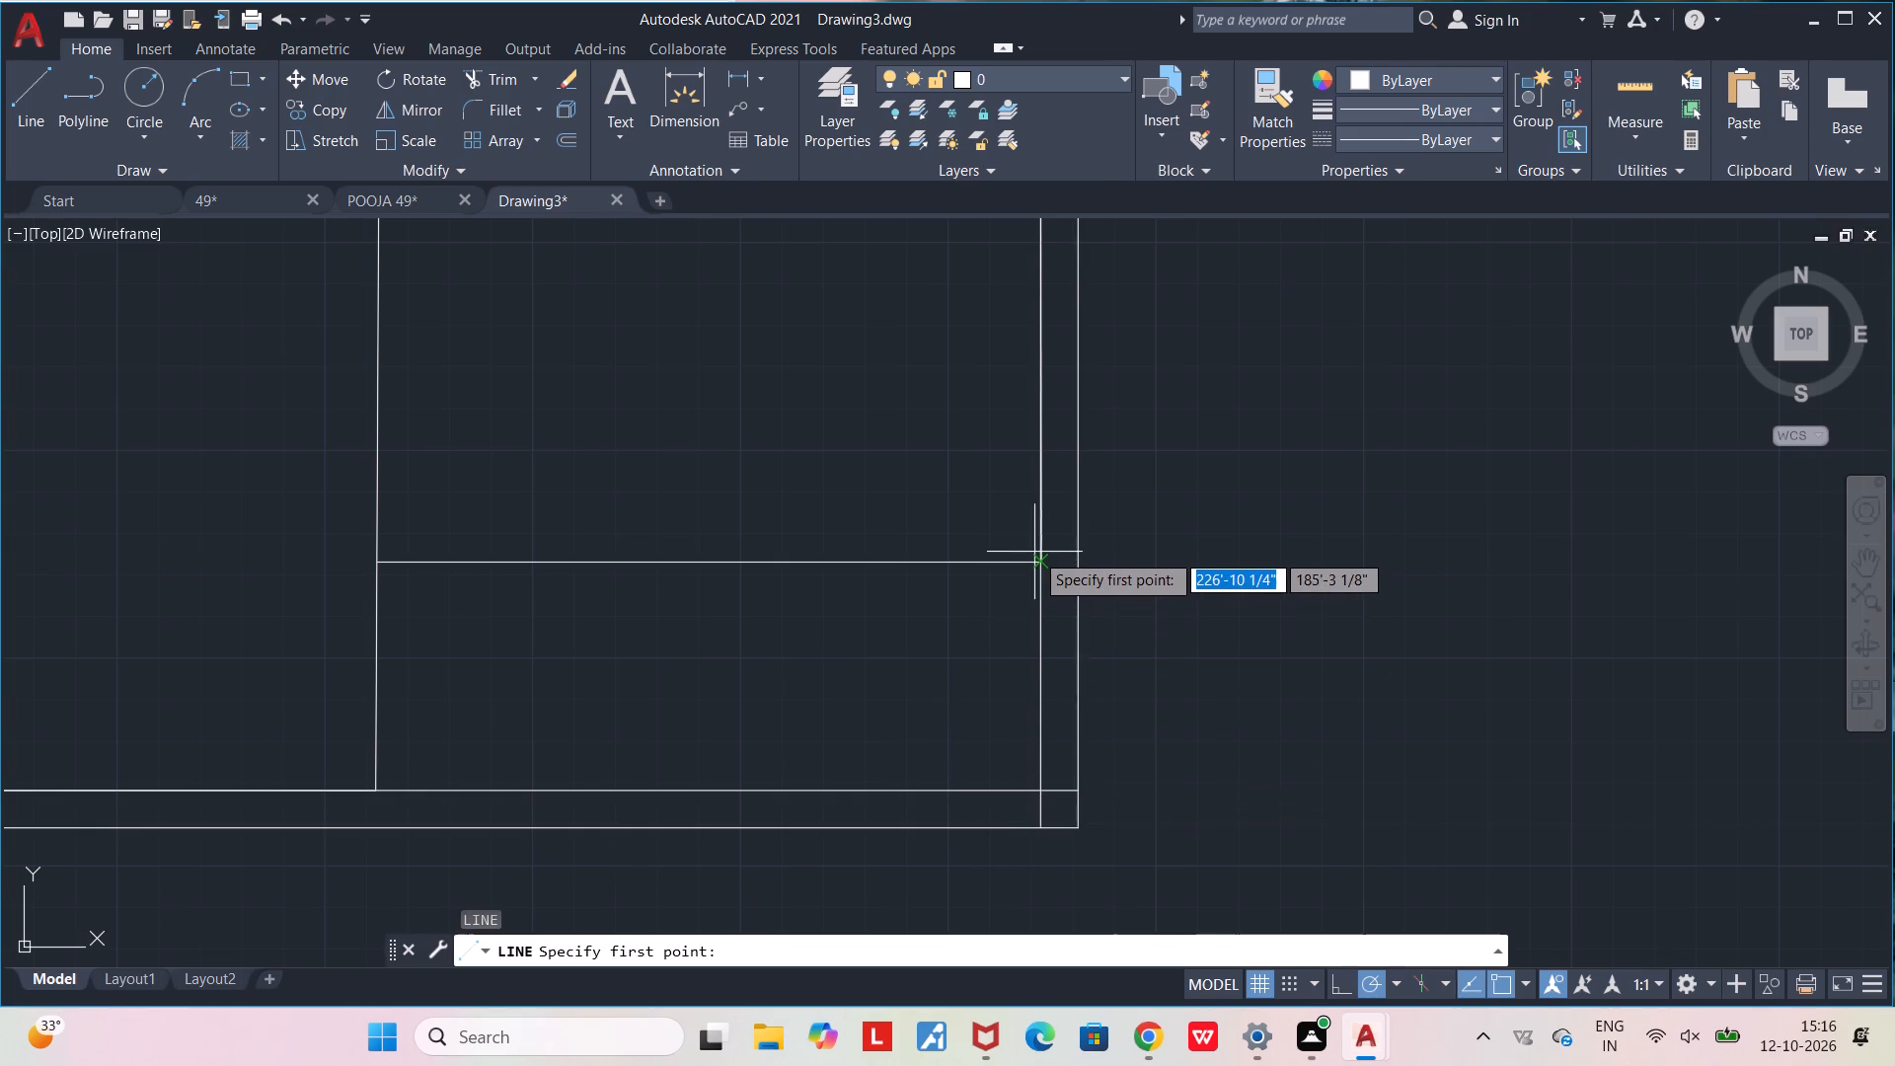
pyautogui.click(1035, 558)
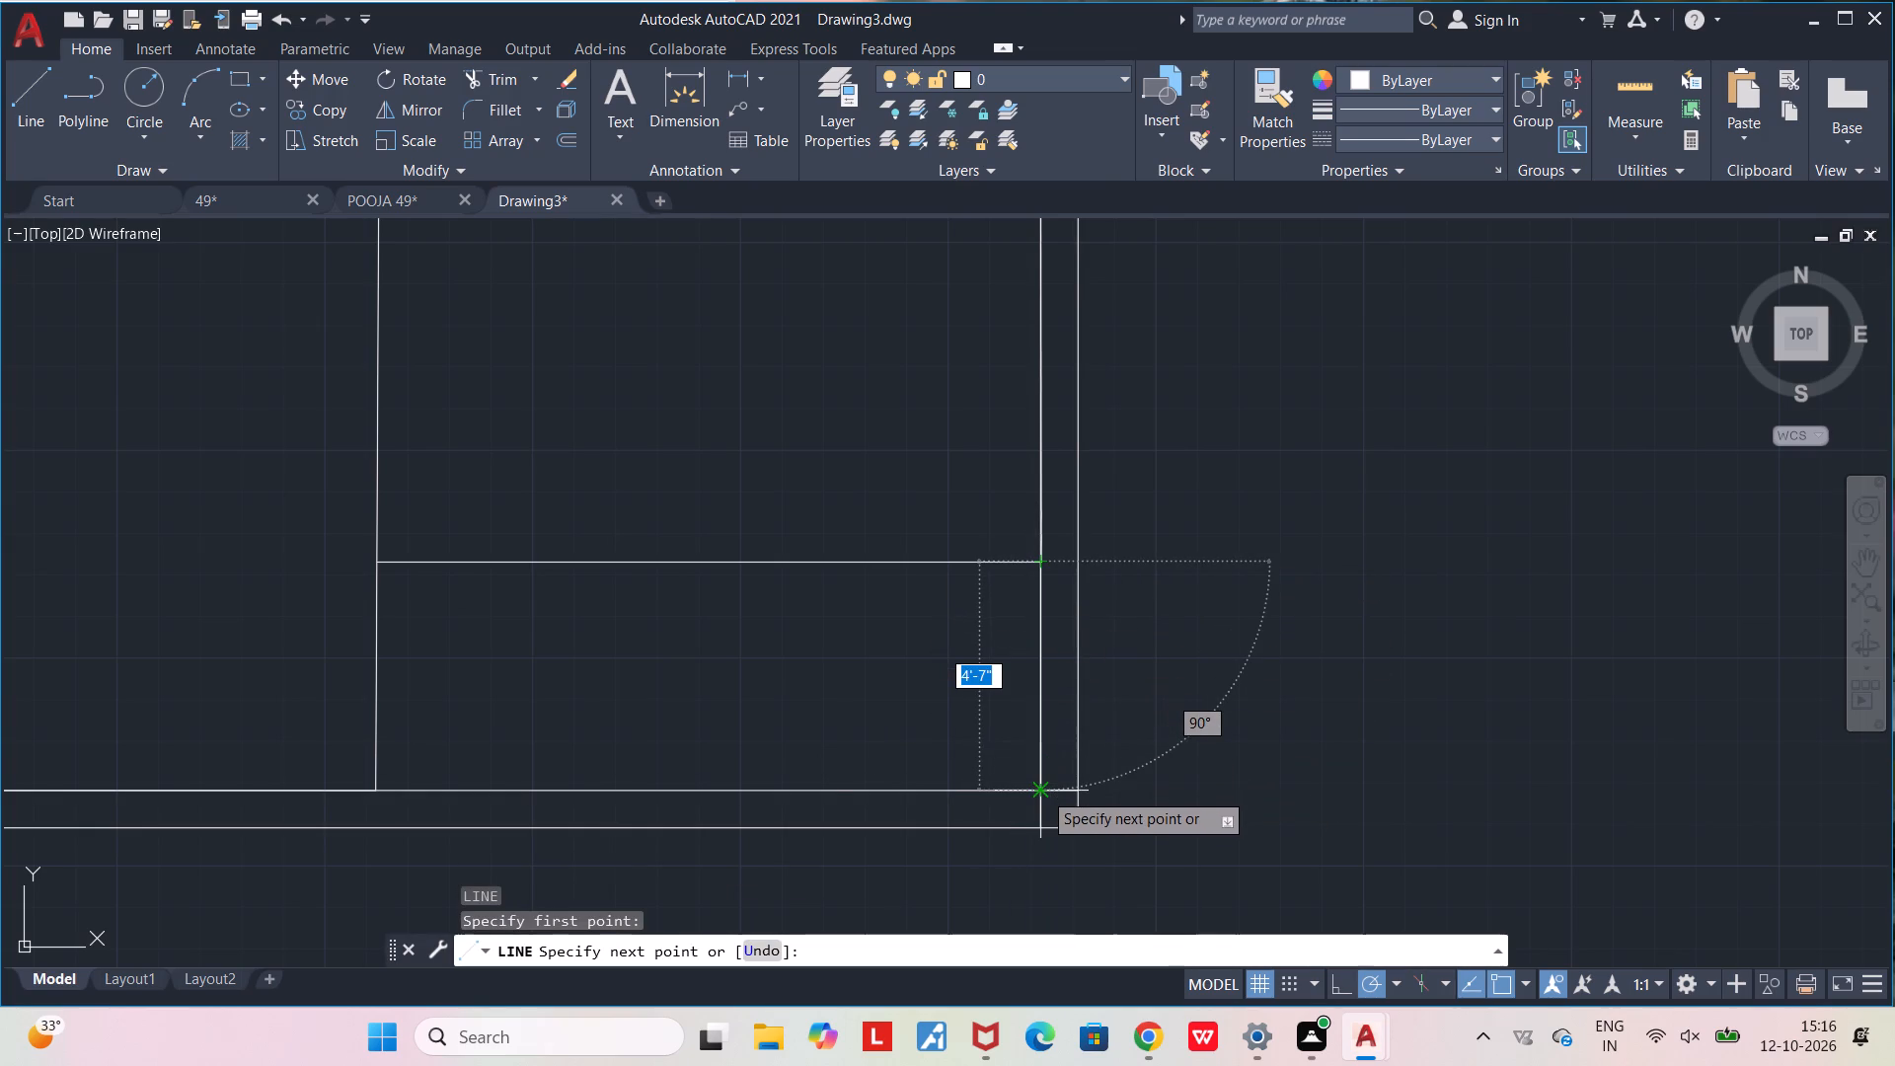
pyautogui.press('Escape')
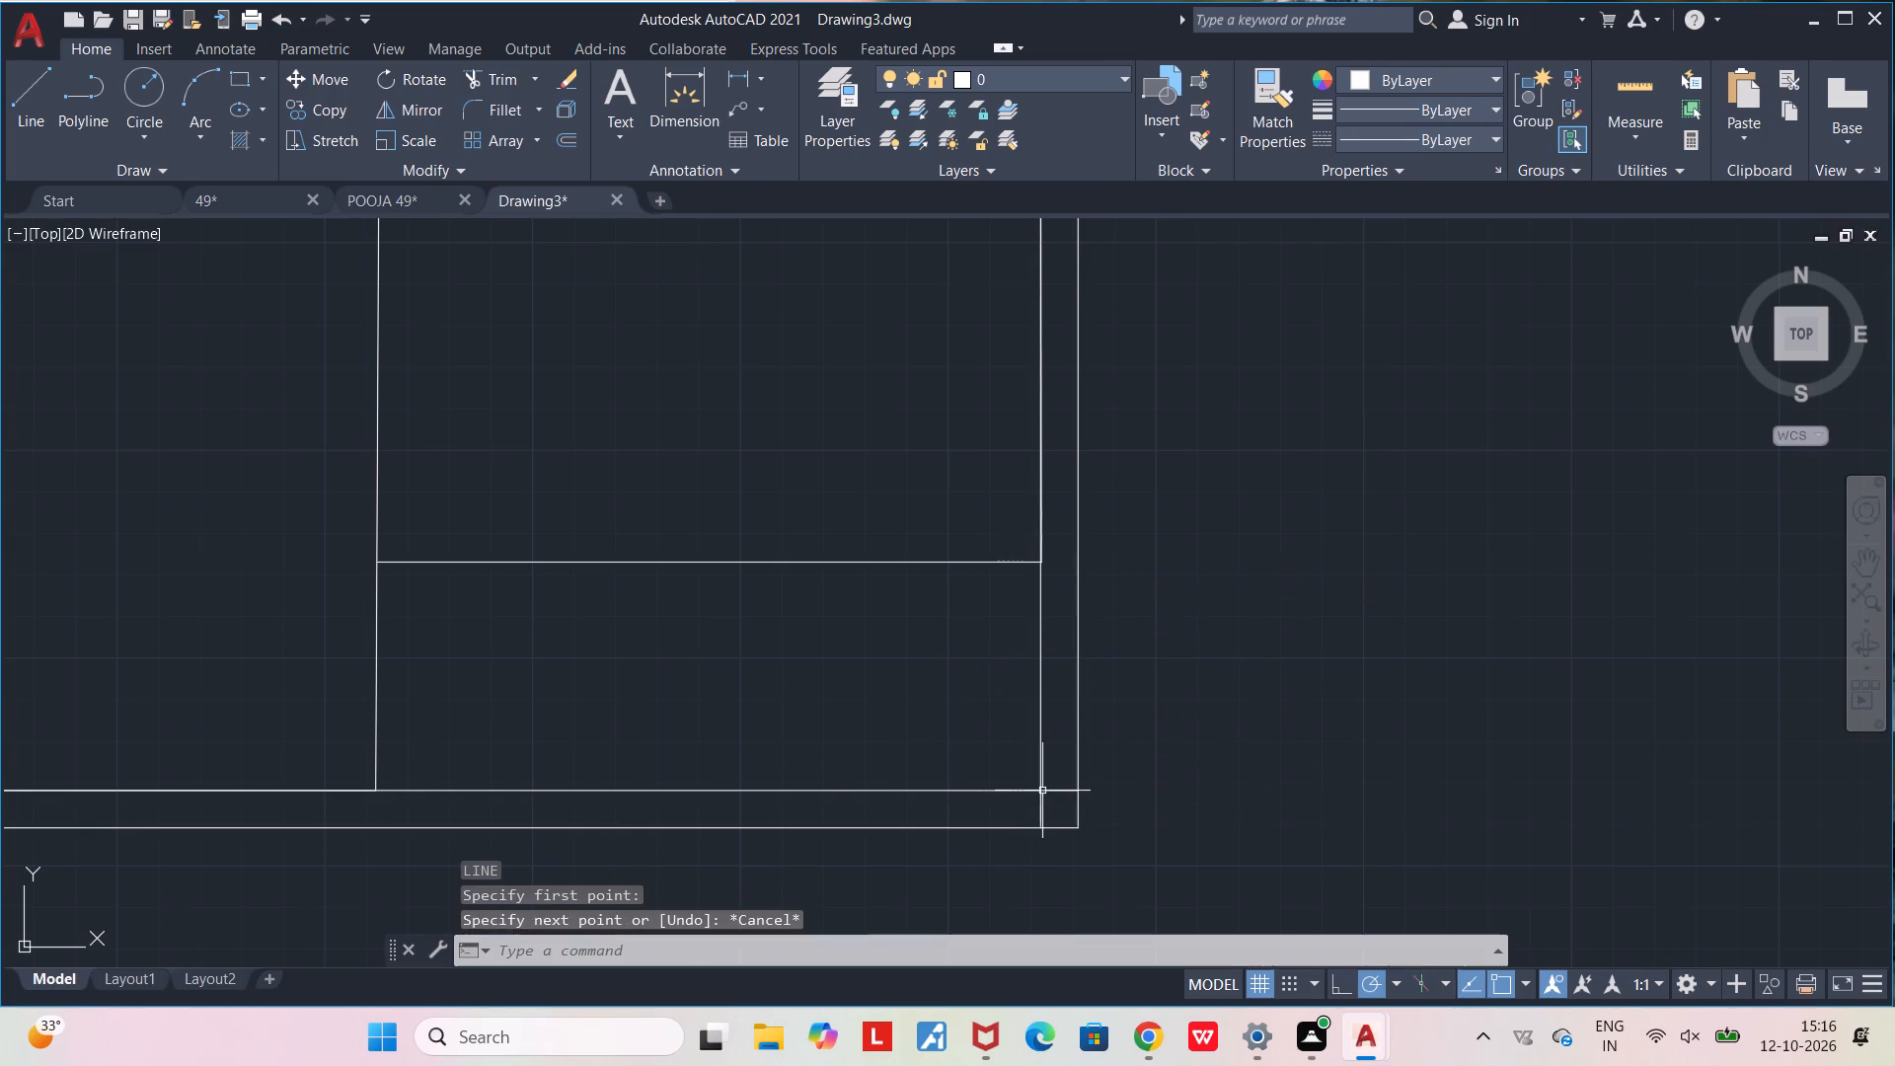
# Draw a line 6' leftward along the inner bottom wall from the inner lower-right corner, and up to the horizontal partition line.
pyautogui.press('l')
pyautogui.press('Return')
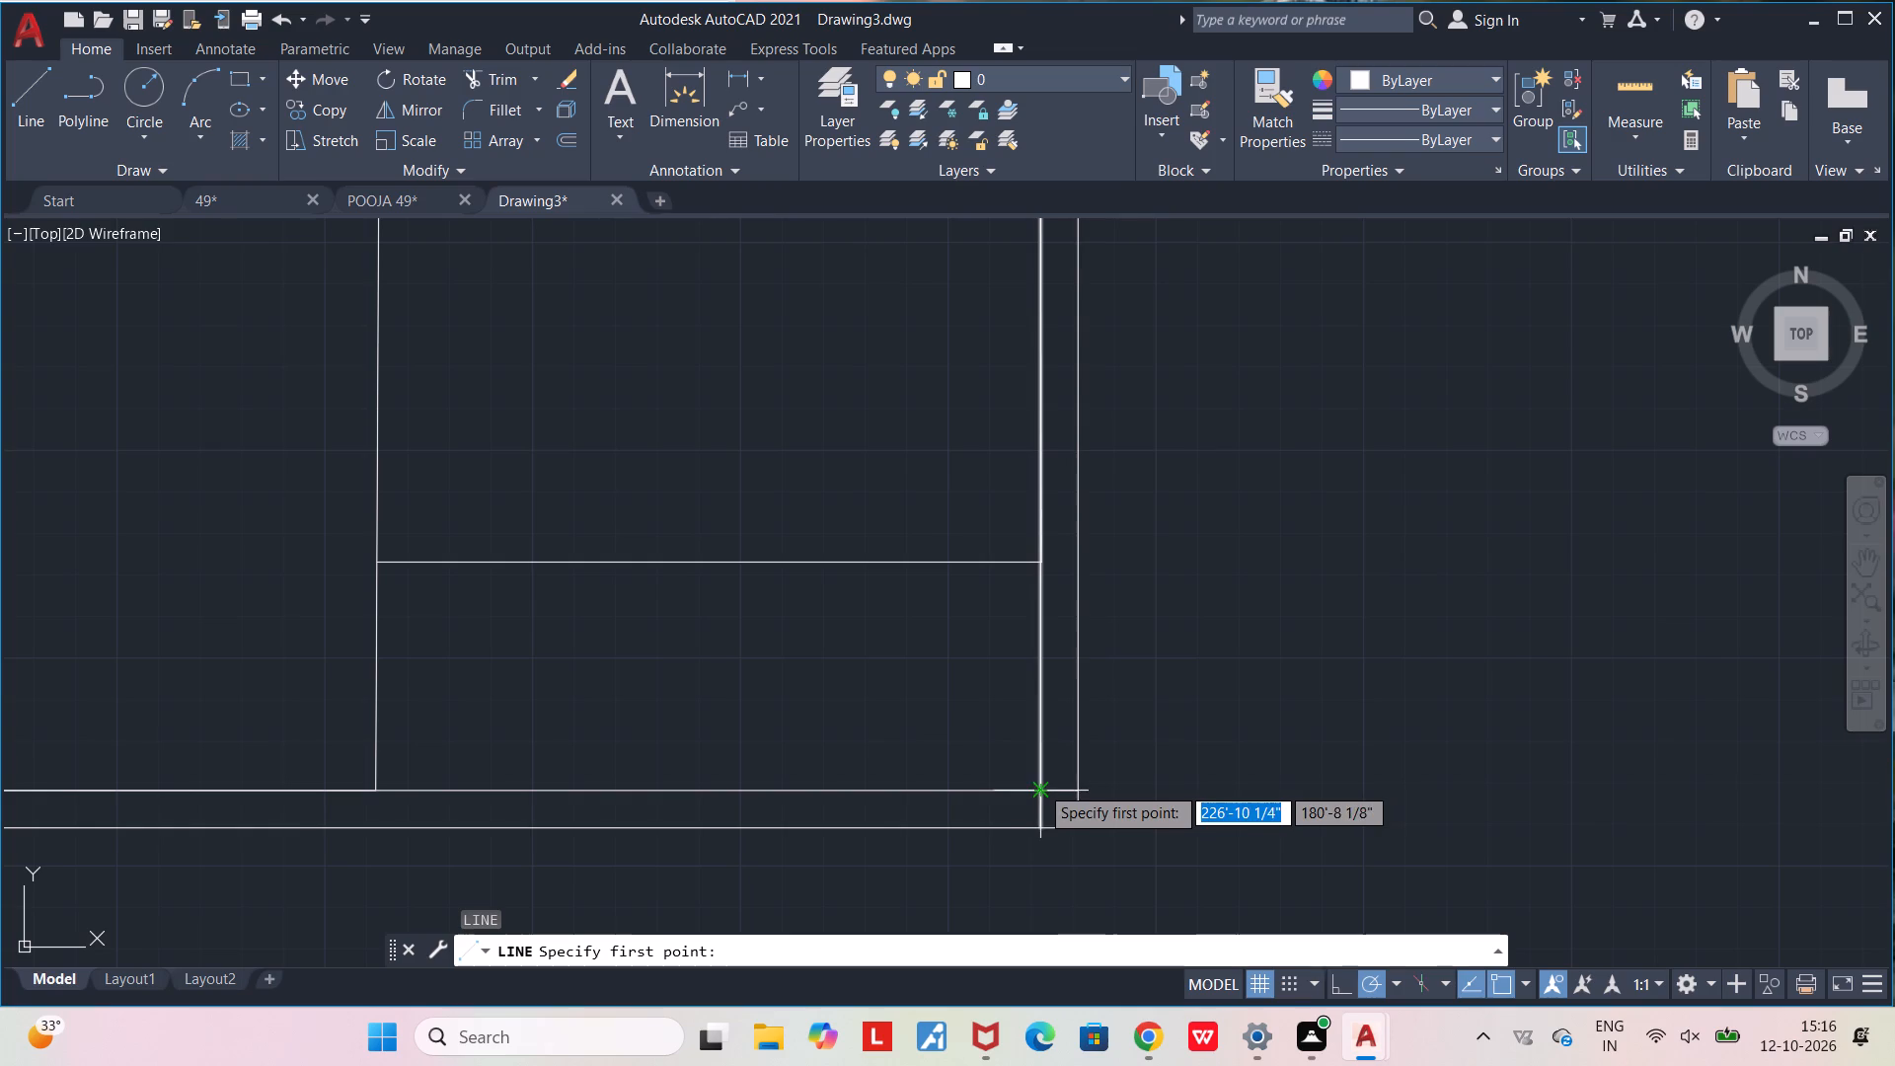
pyautogui.click(1039, 790)
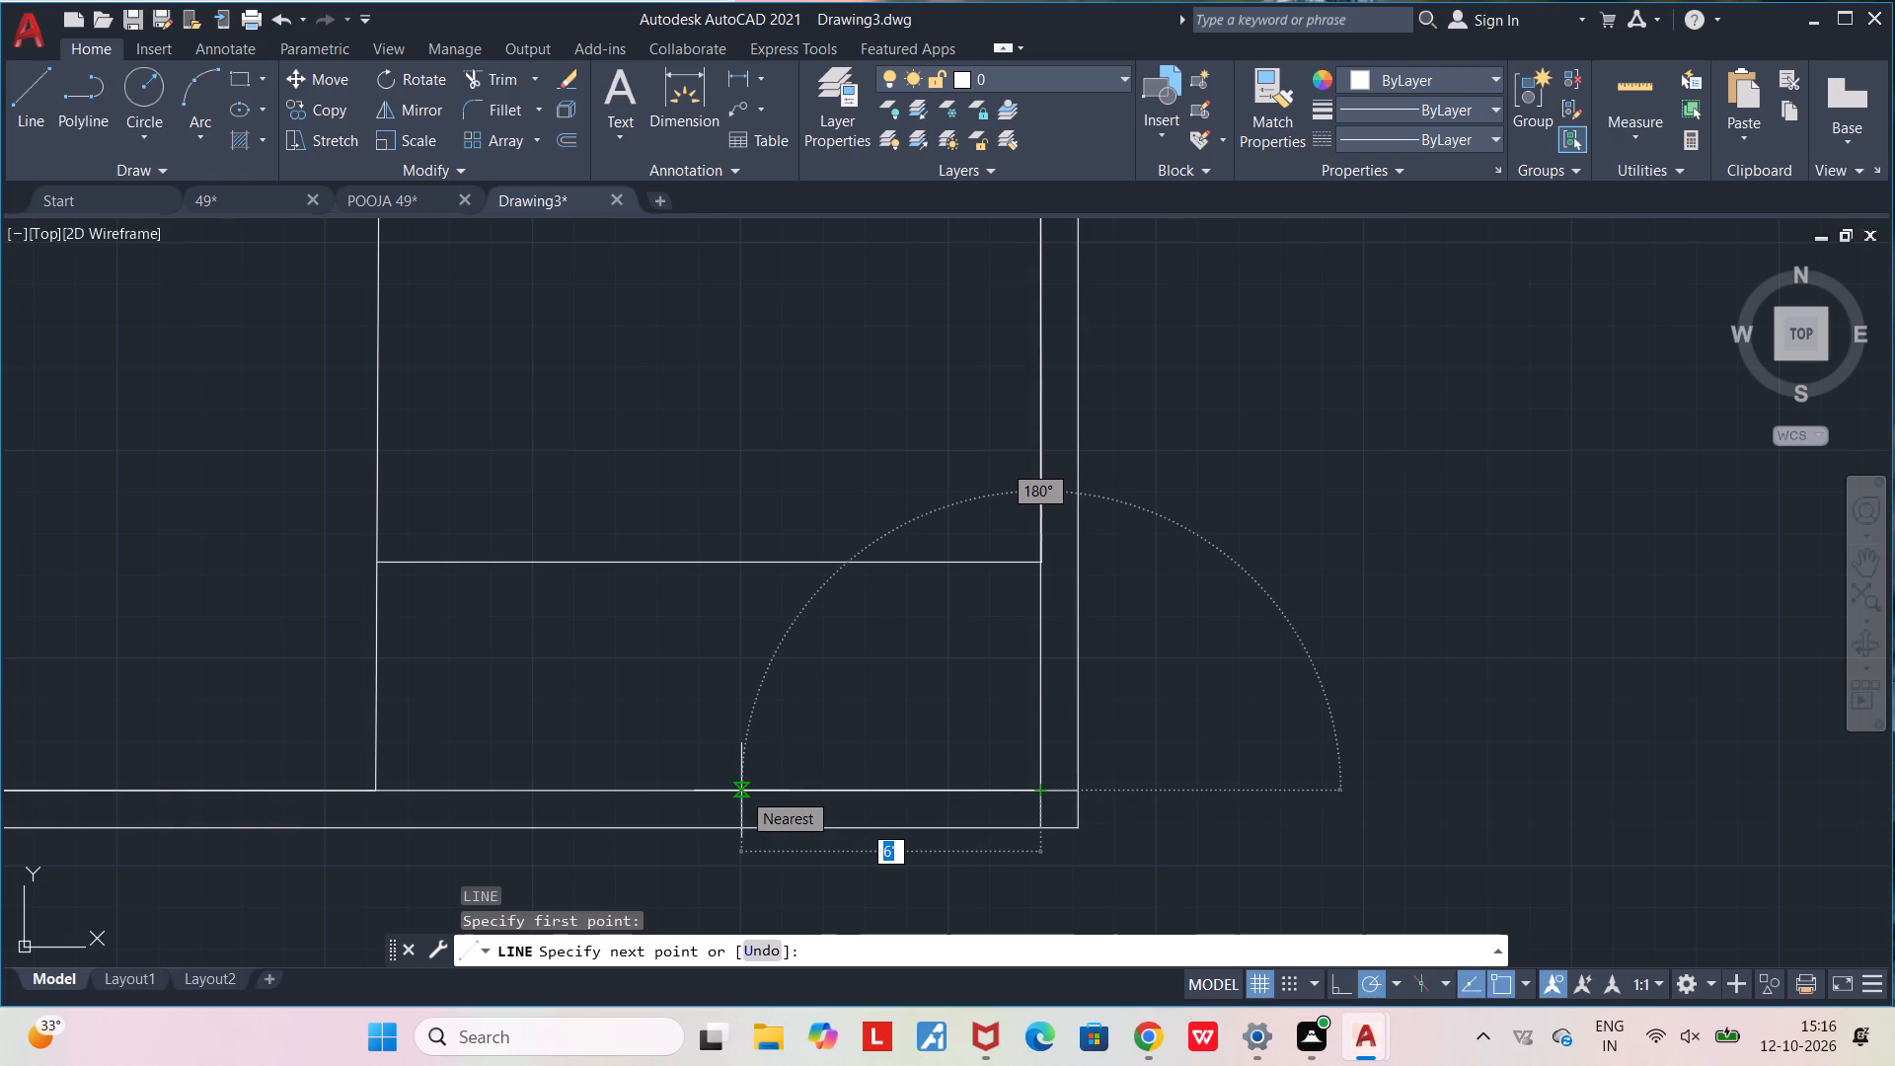
pyautogui.press('6')
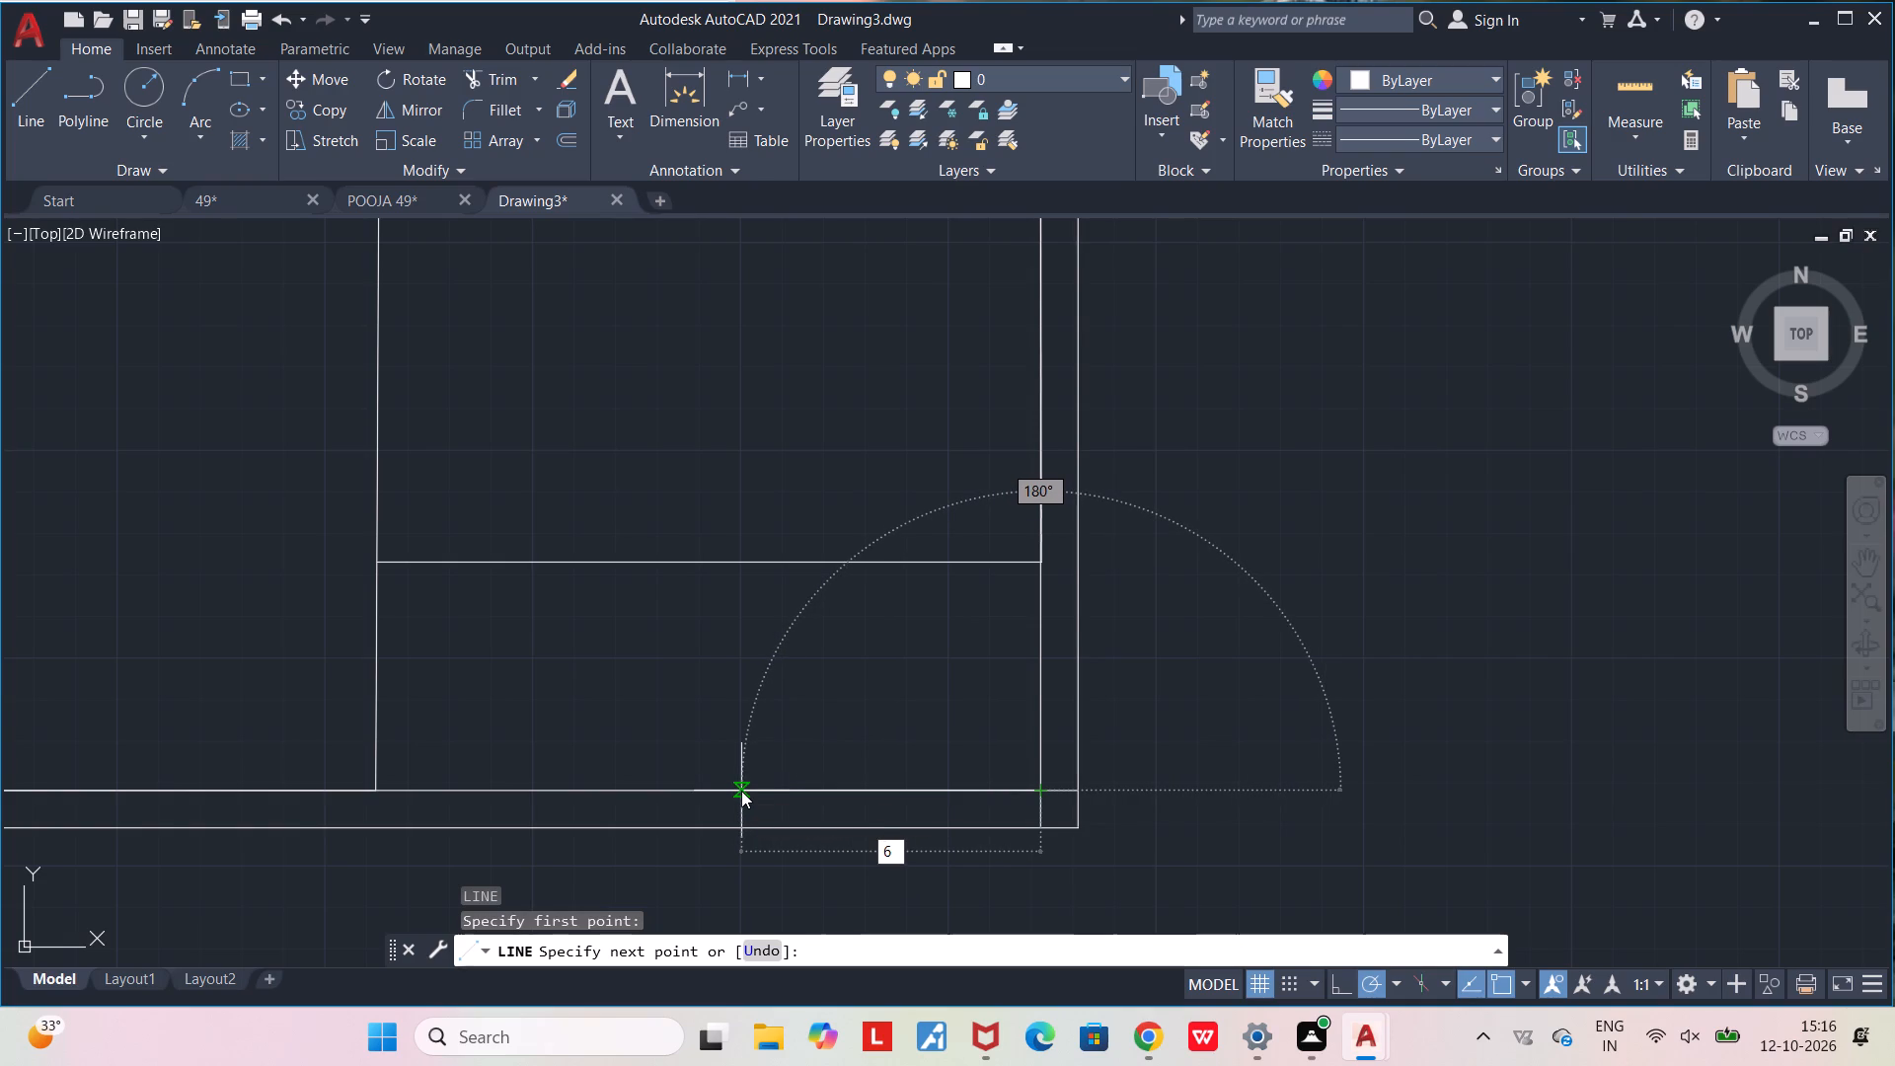
pyautogui.press("'")
pyautogui.press('Return')
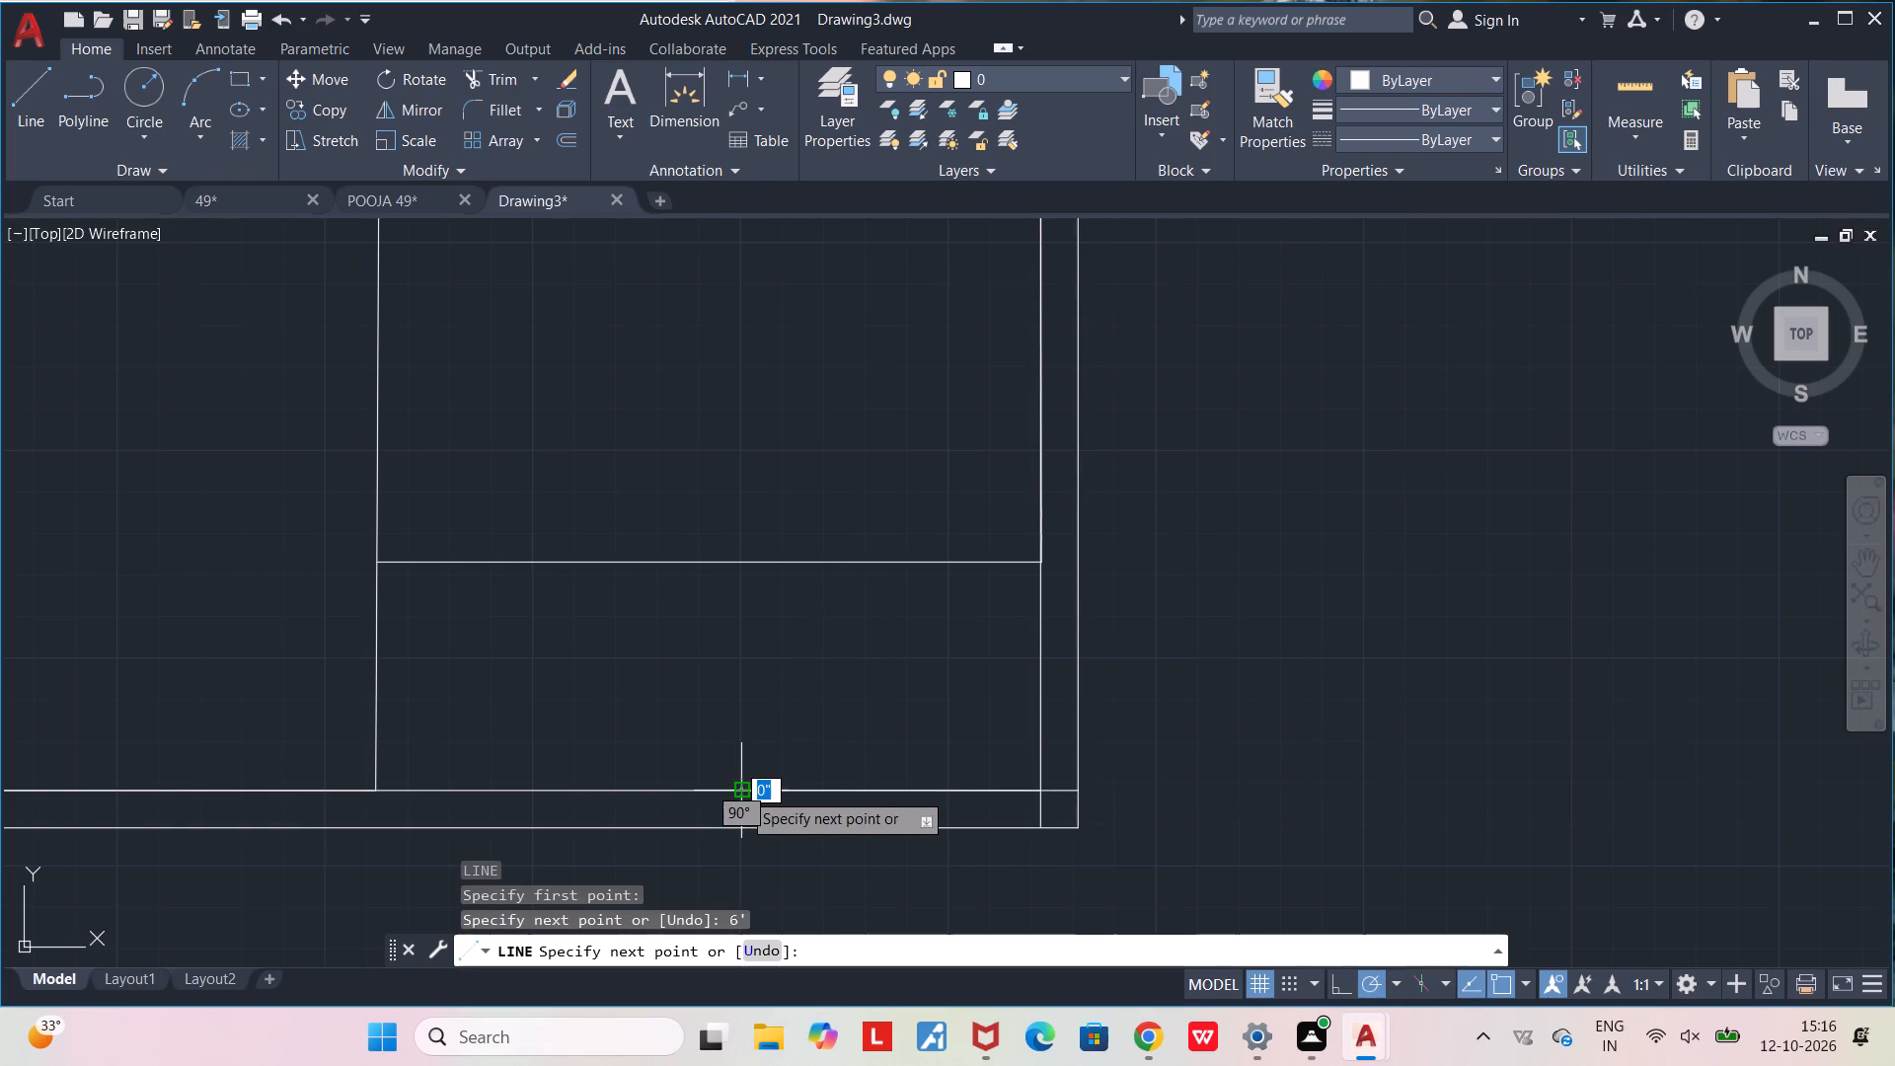
pyautogui.click(738, 562)
pyautogui.press('Escape')
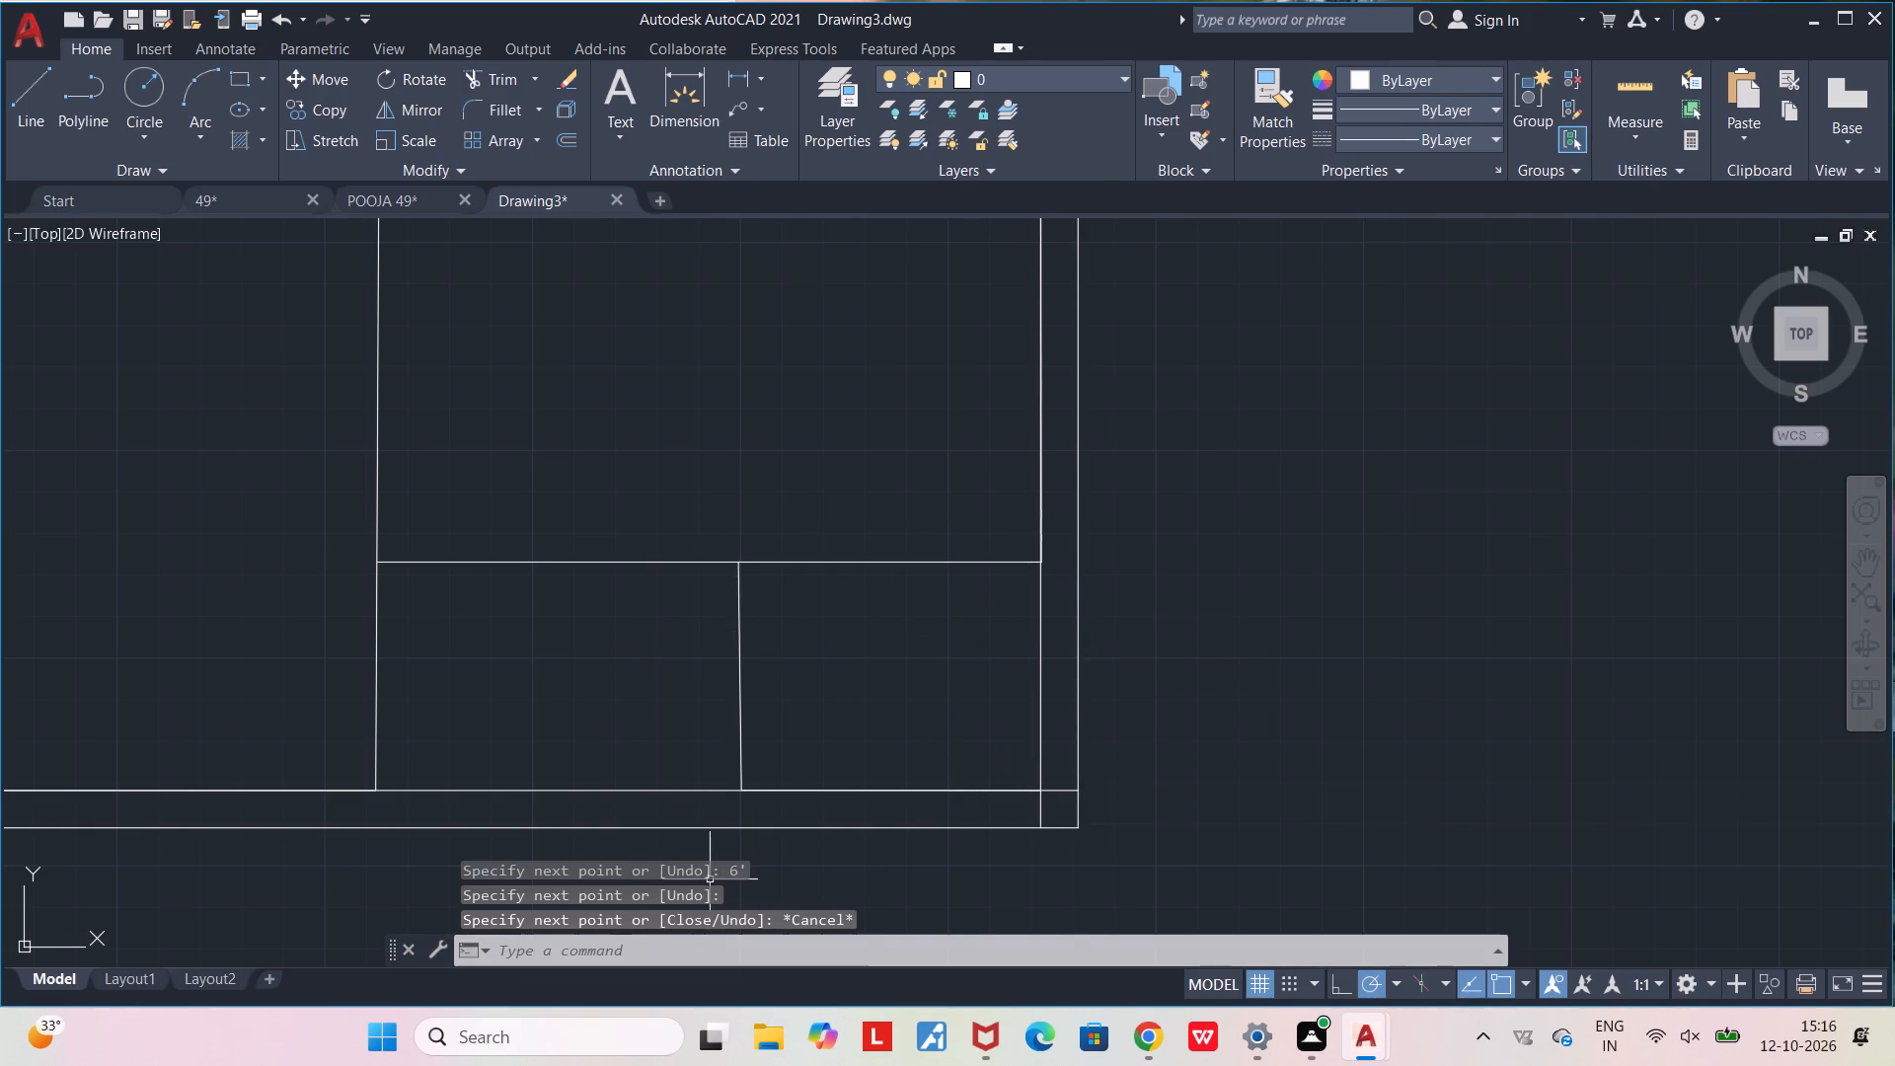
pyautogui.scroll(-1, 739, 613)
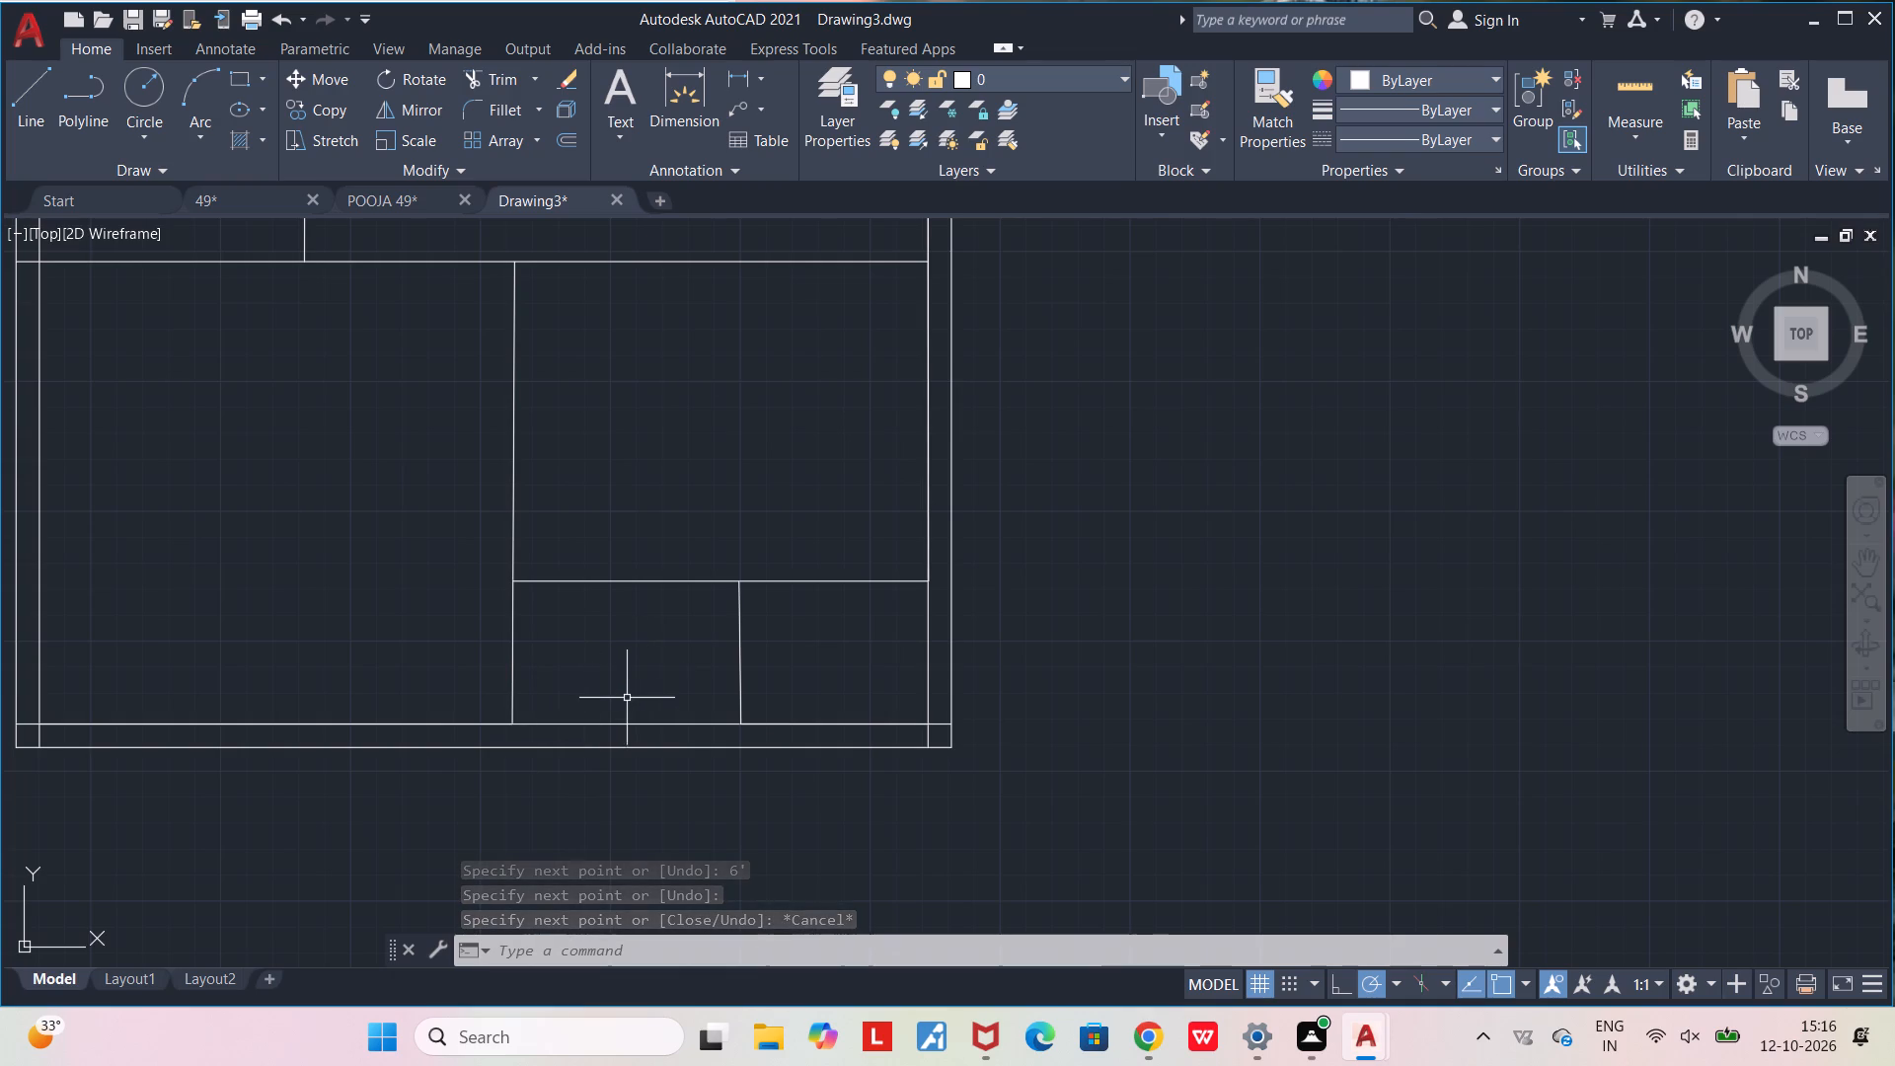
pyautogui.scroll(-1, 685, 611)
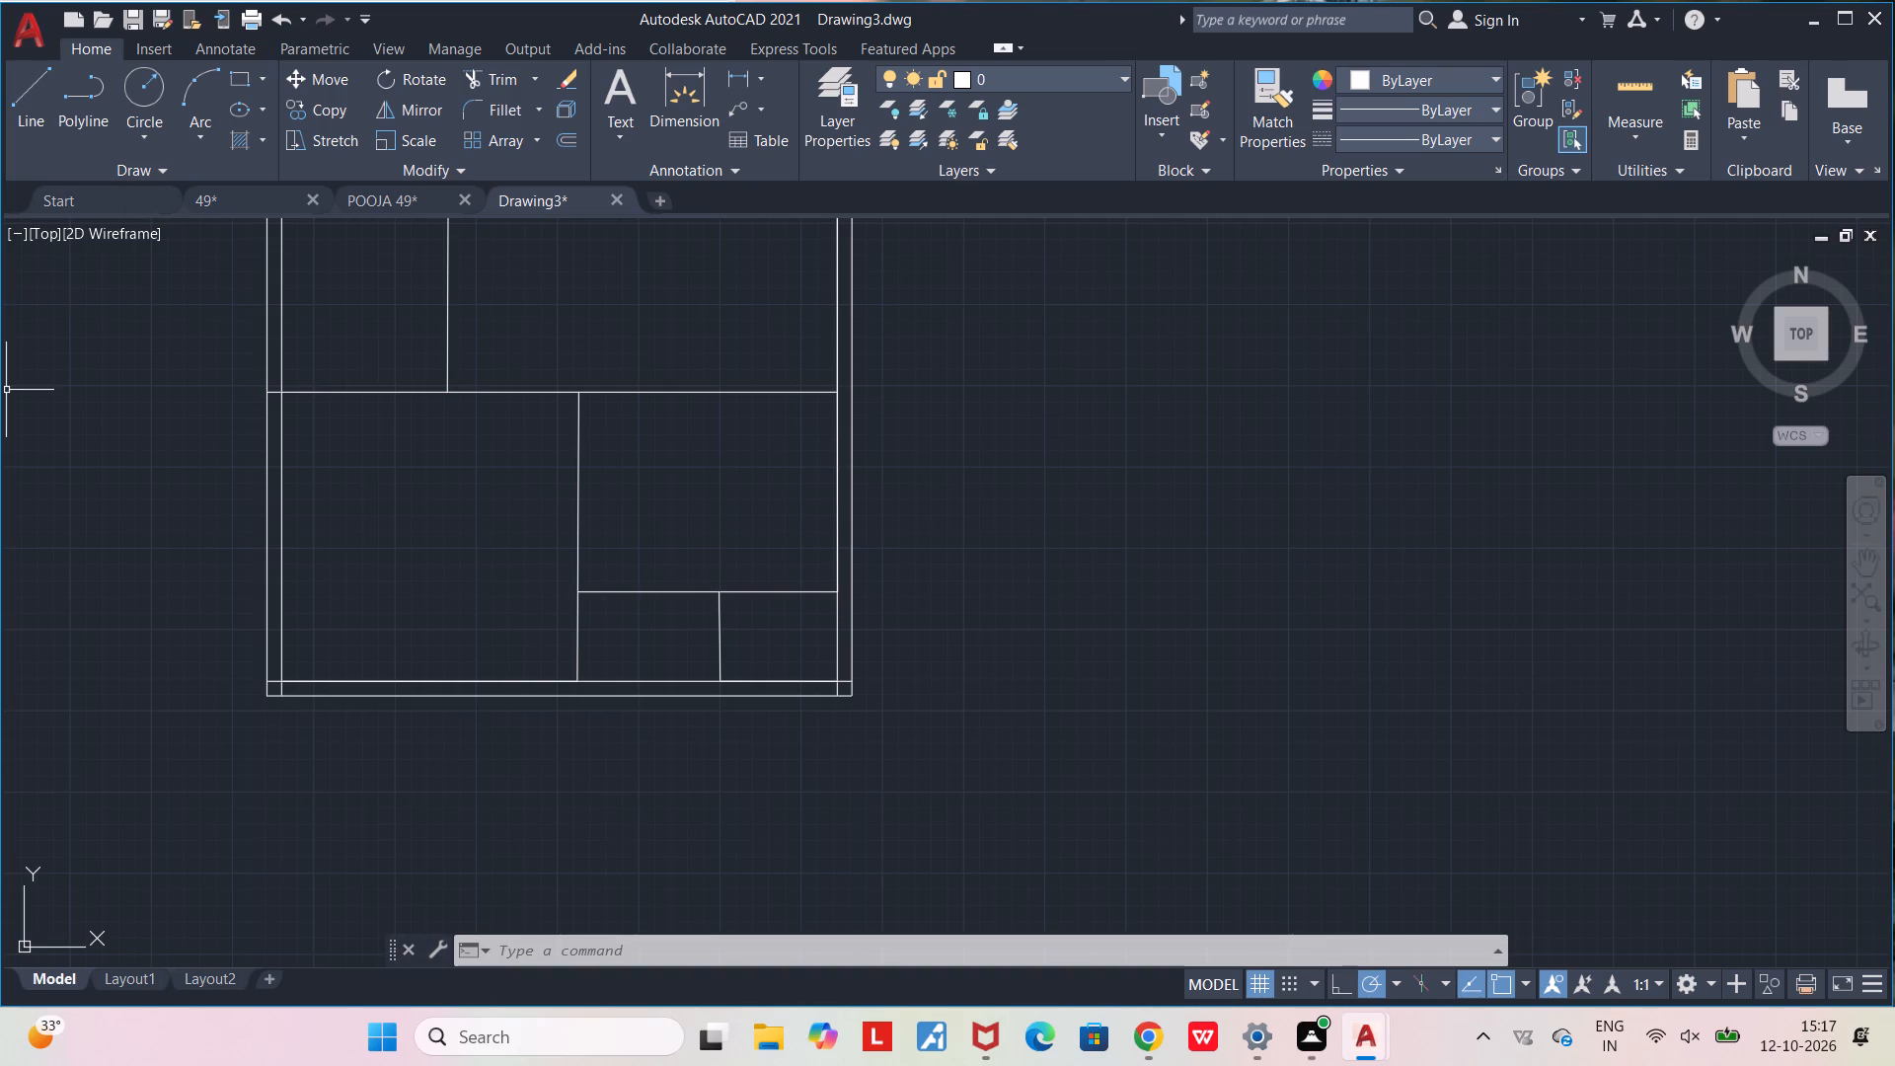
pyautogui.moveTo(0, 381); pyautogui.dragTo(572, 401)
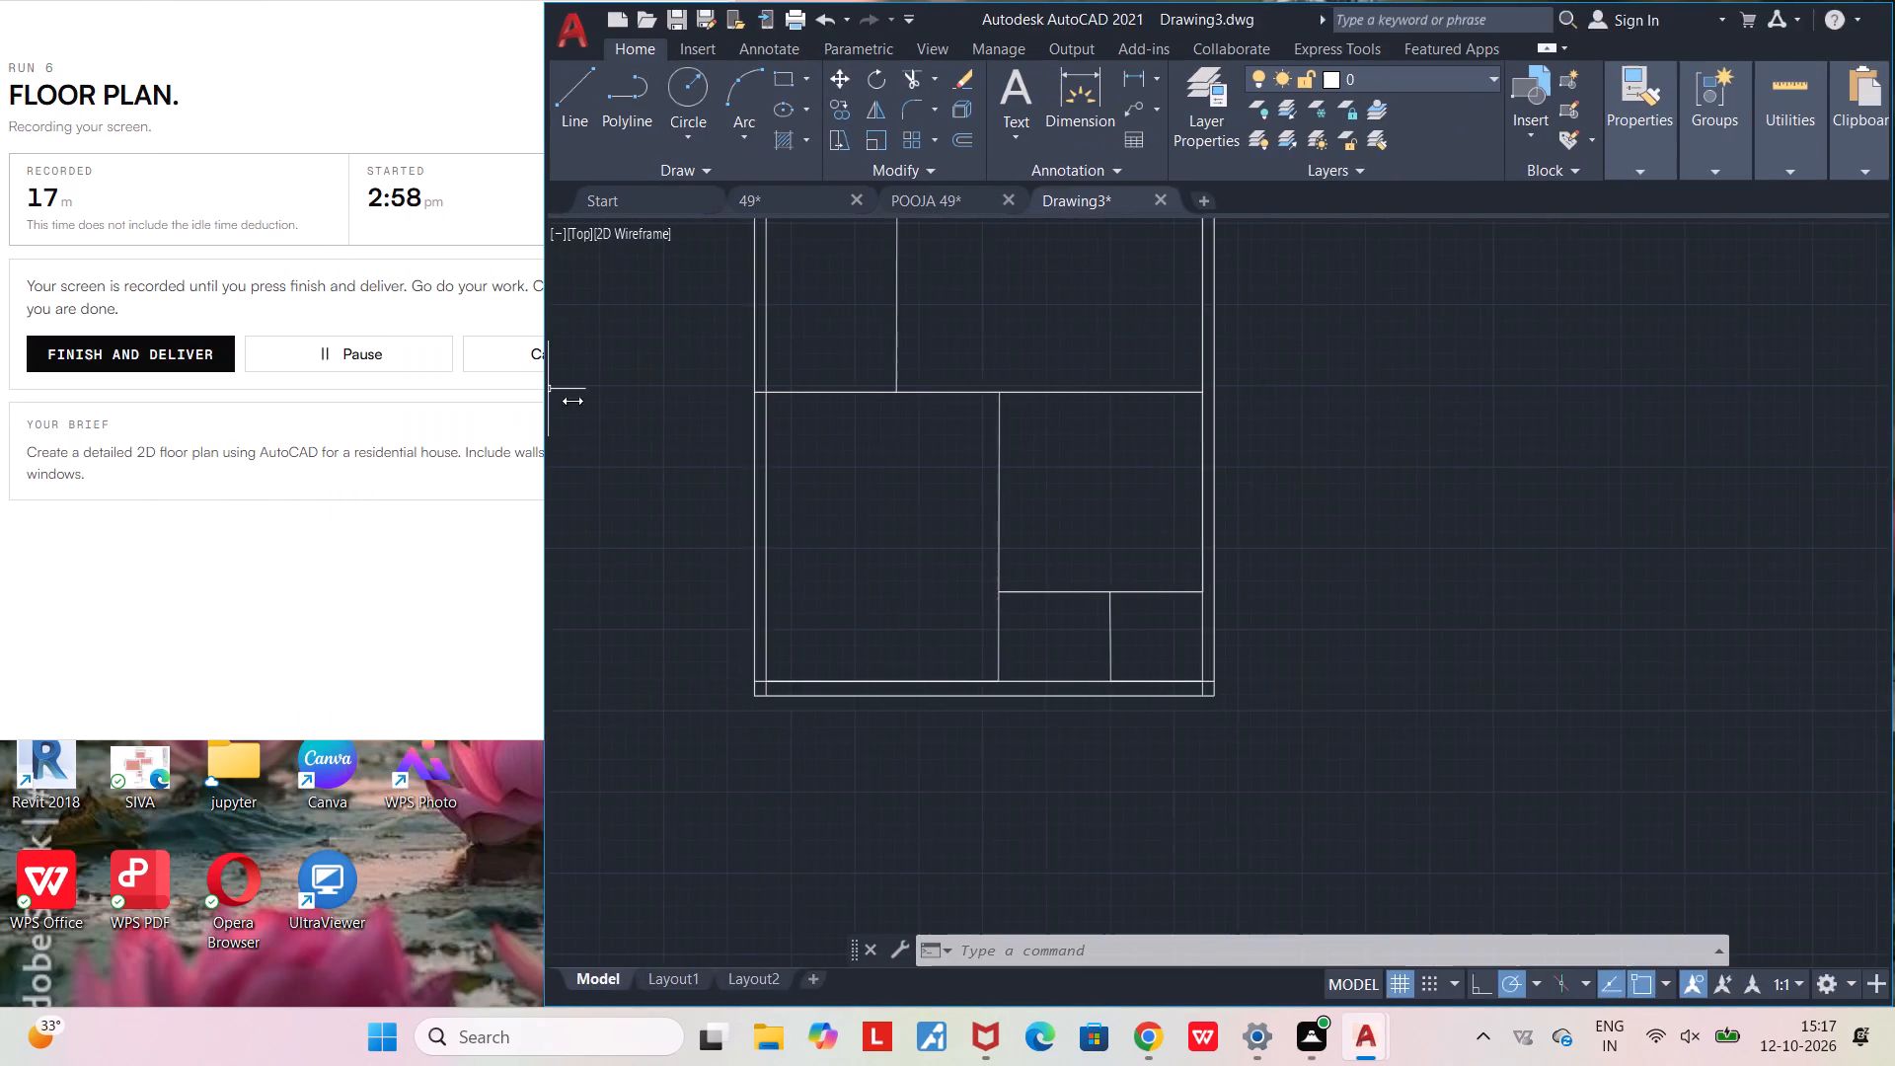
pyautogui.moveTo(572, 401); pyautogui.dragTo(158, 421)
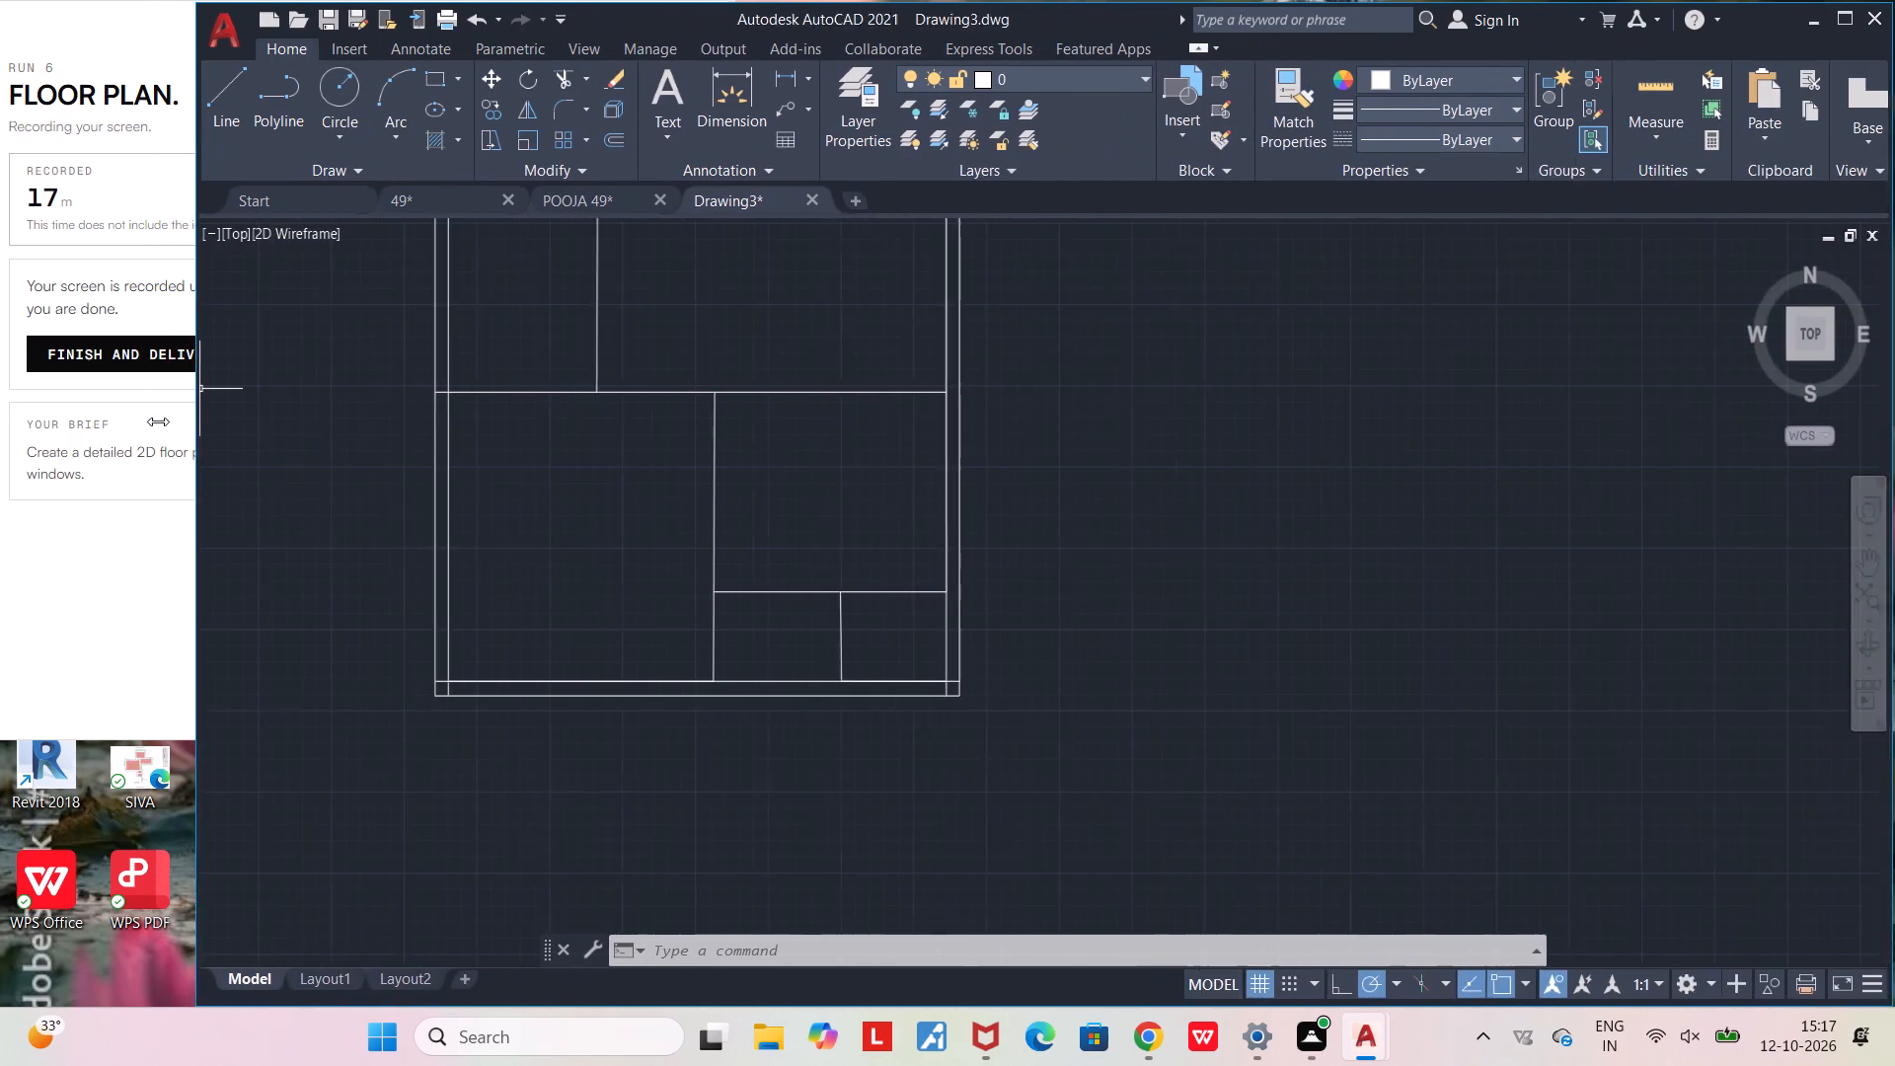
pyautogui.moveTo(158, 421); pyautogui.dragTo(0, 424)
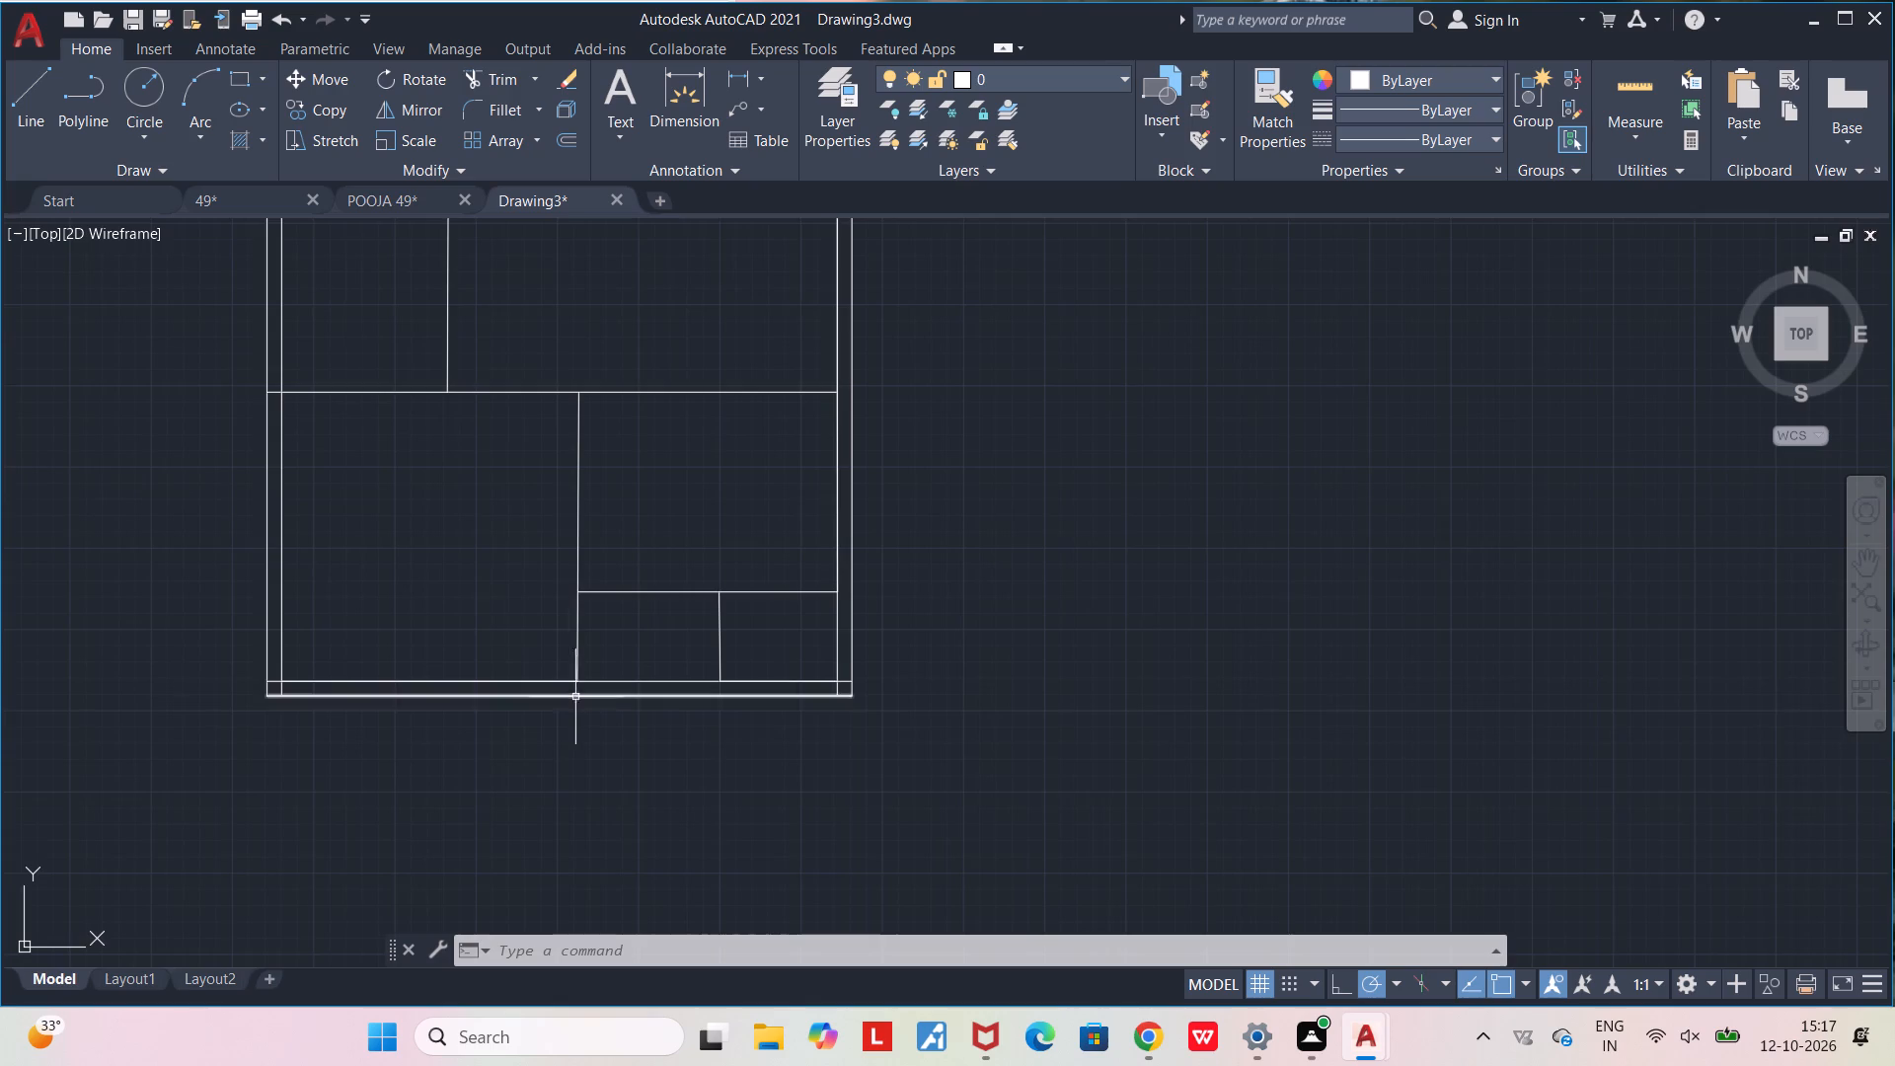
# Trim both ends of the horizontal cross line below the central dividing line where they overhang the outer walls.
pyautogui.moveTo(528, 487); pyautogui.dragTo(542, 669, button='middle')
pyautogui.scroll(-2, 542, 669)
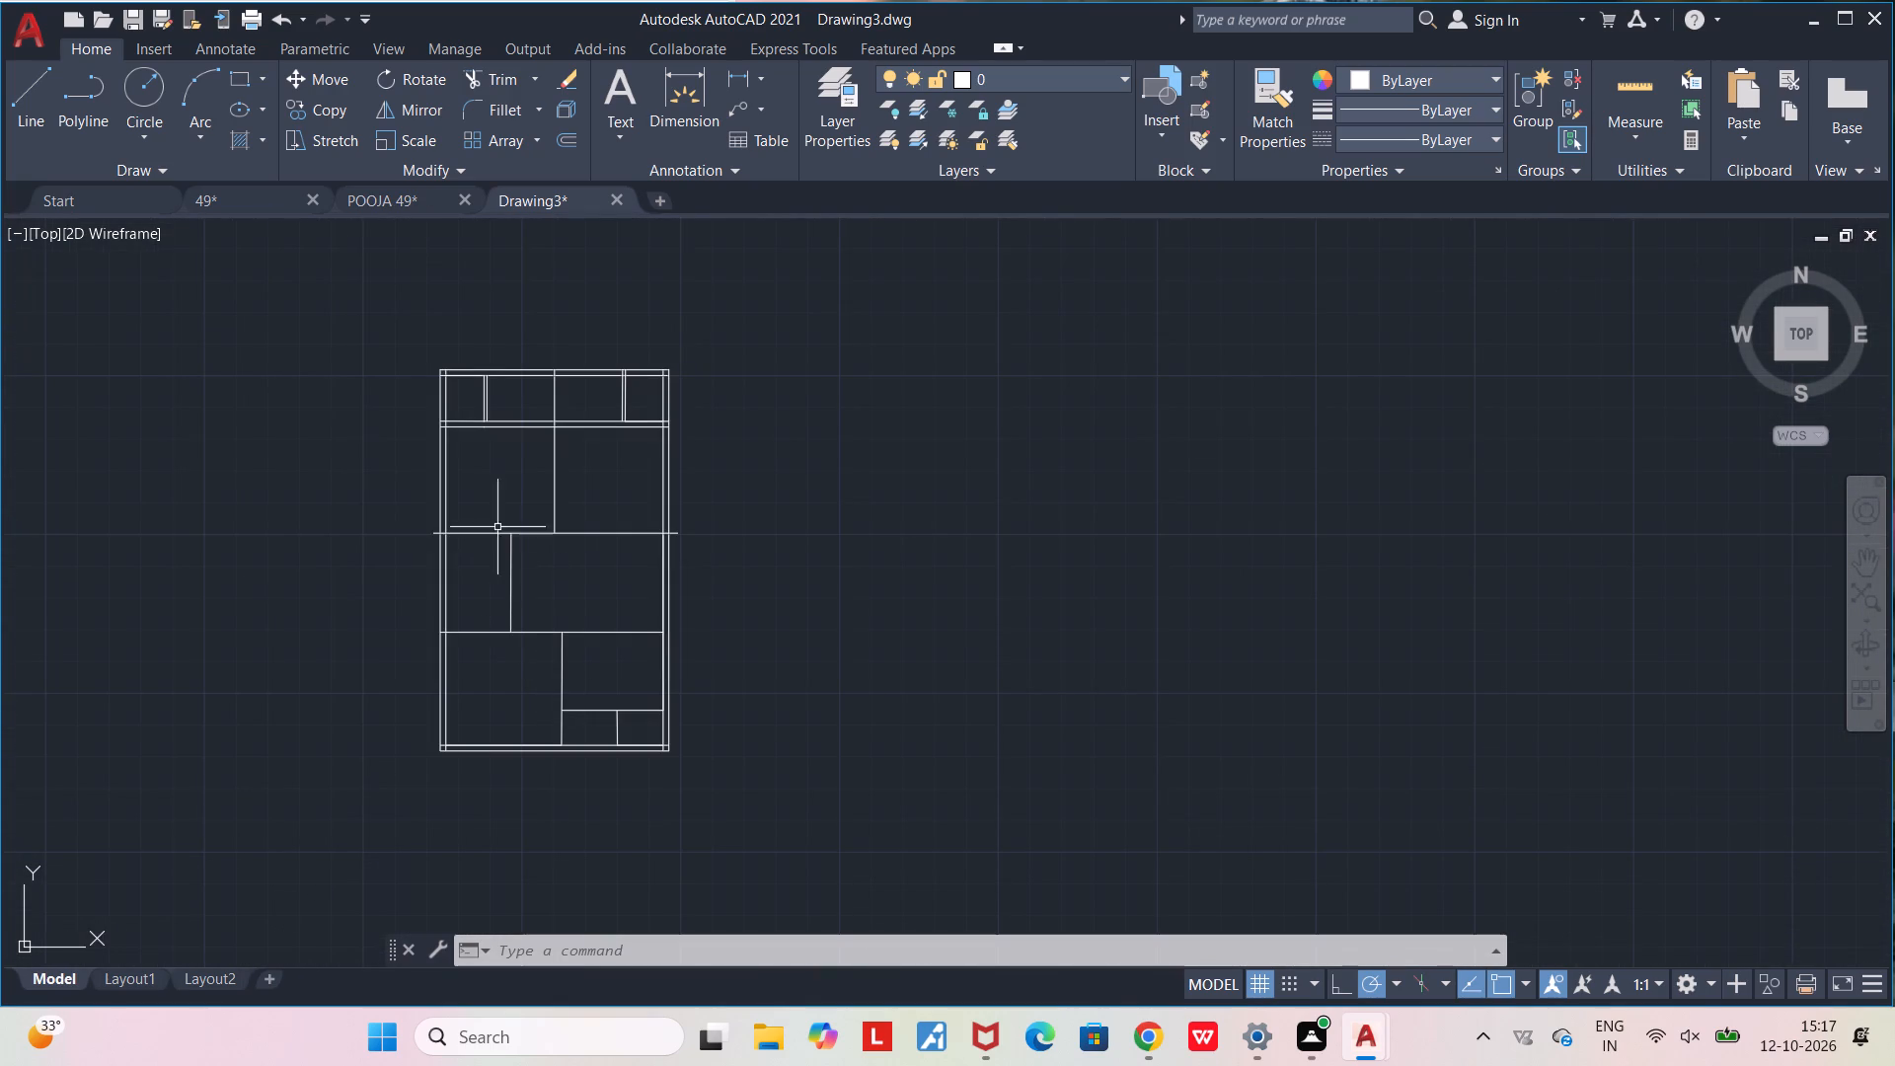
pyautogui.scroll(4, 468, 493)
pyautogui.write('TR')
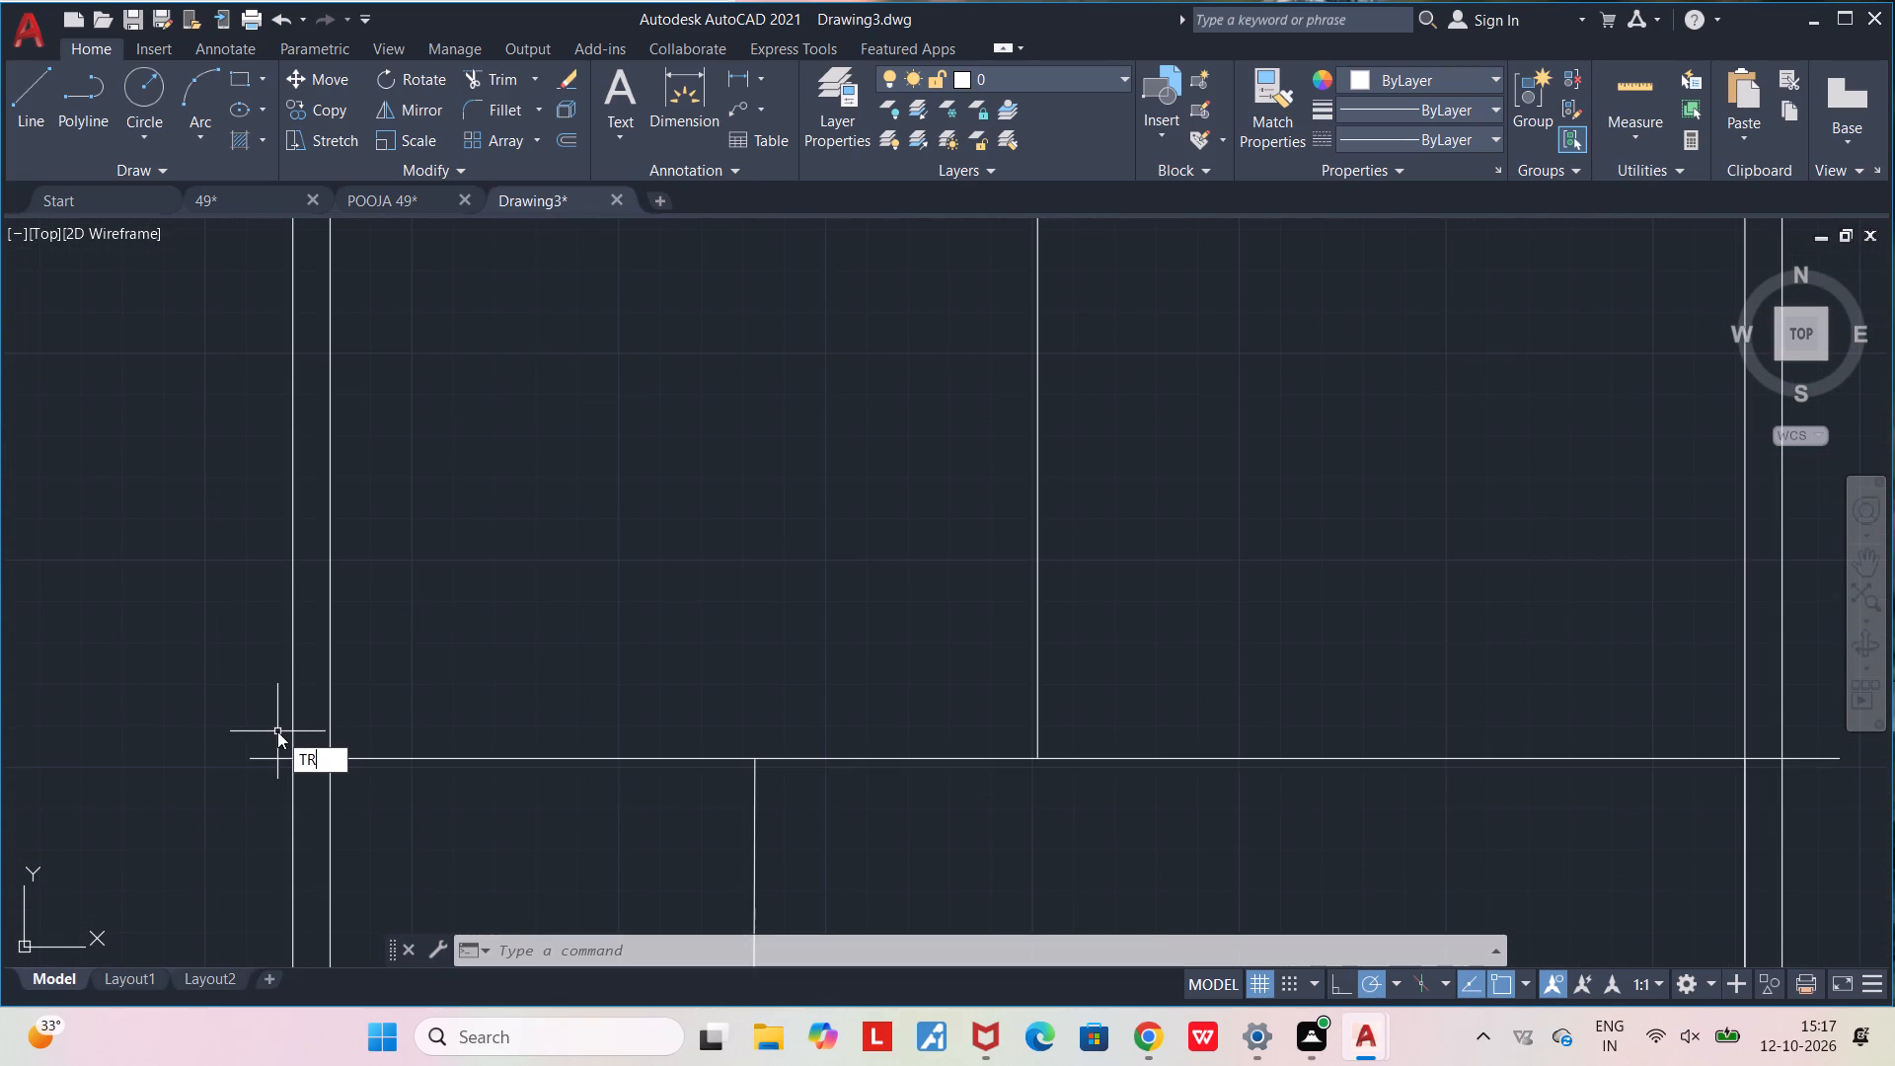
pyautogui.press('Return')
pyautogui.click(267, 755)
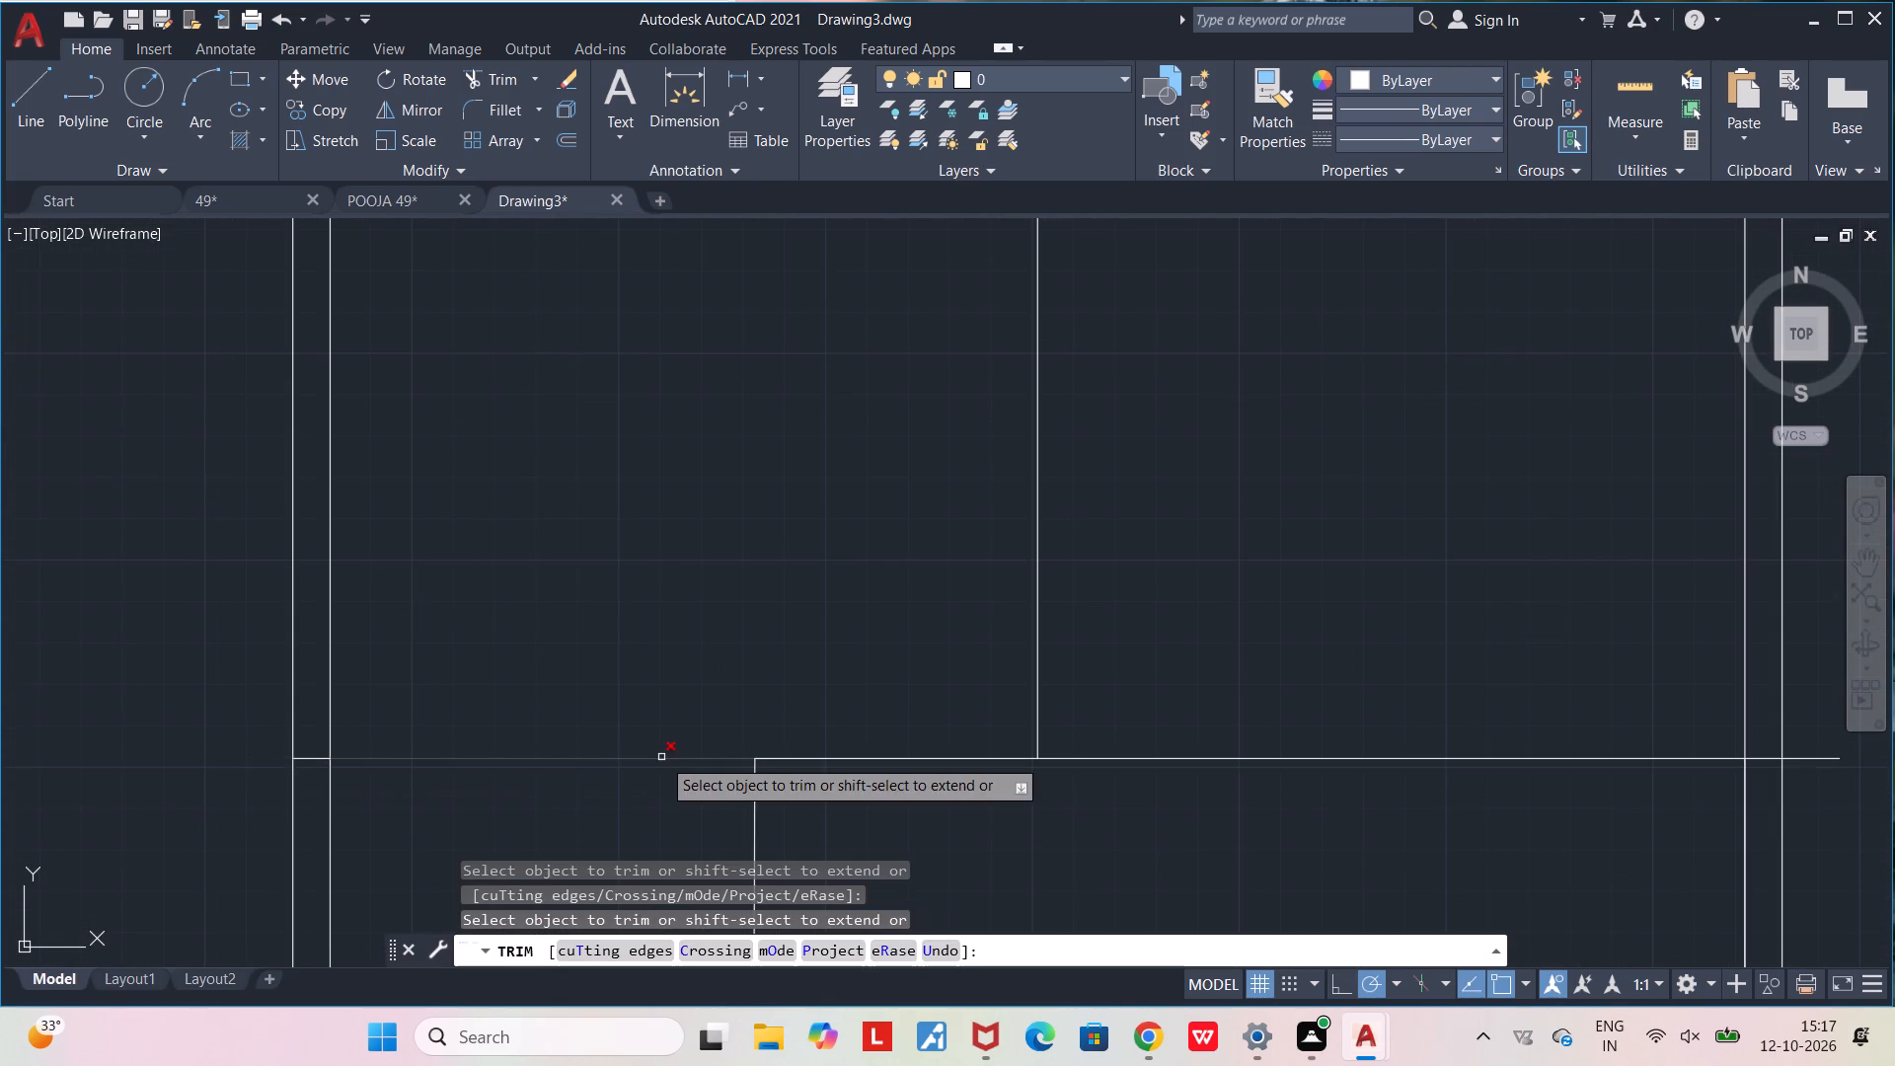
pyautogui.moveTo(586, 737); pyautogui.dragTo(220, 680, button='middle')
pyautogui.scroll(-2, 204, 680)
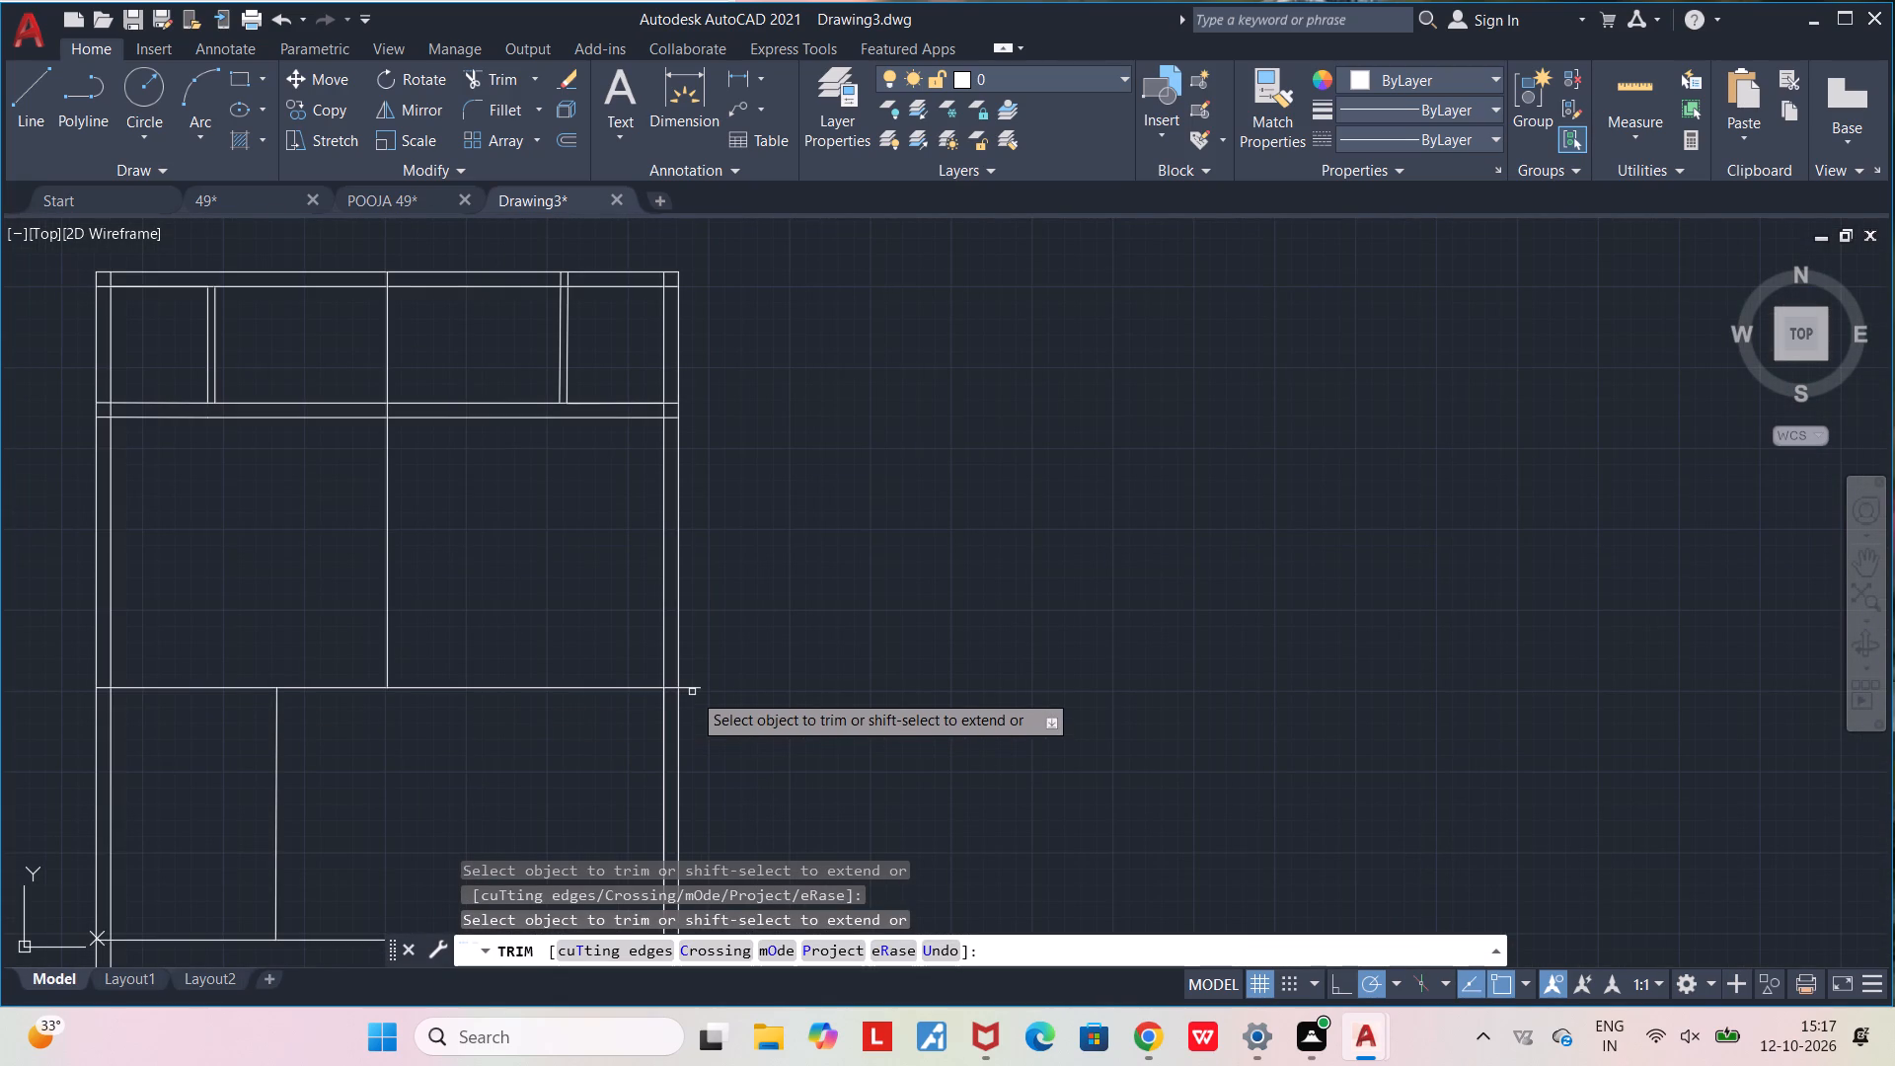
pyautogui.click(693, 687)
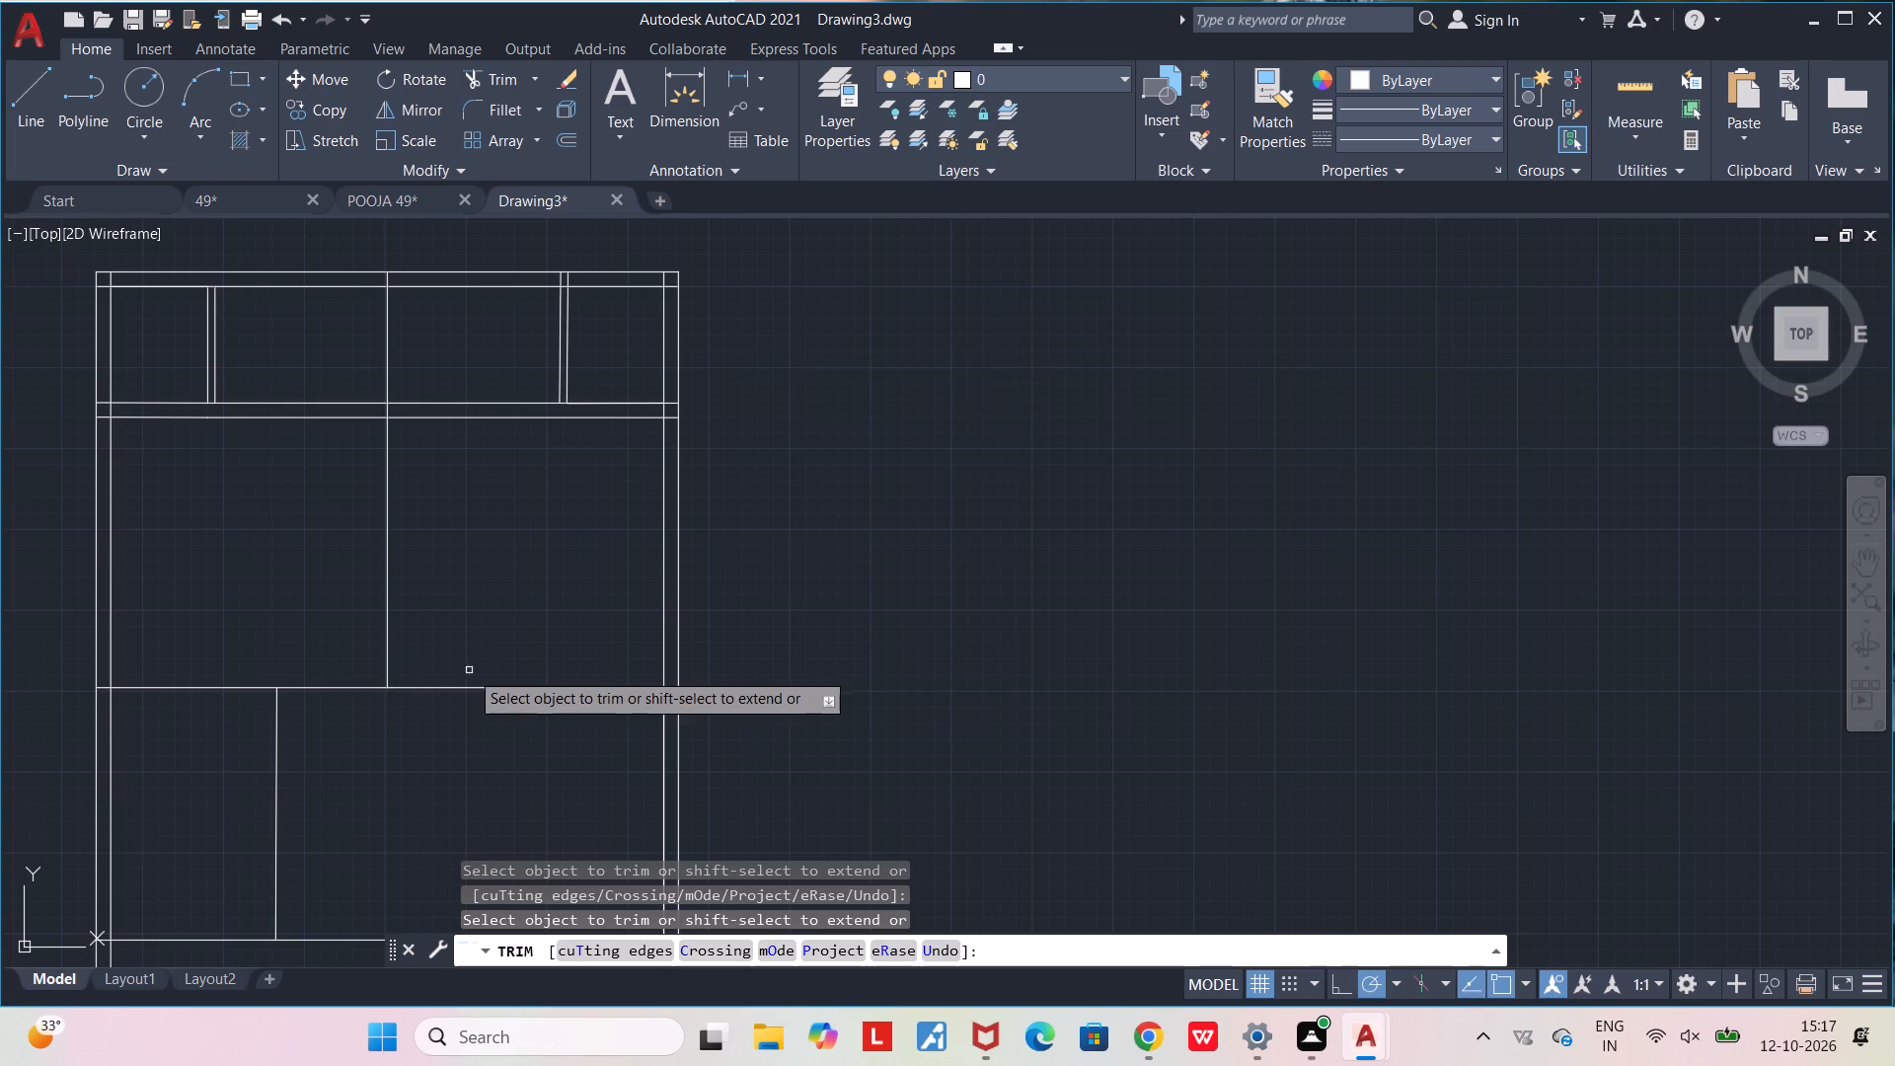
pyautogui.moveTo(483, 584); pyautogui.dragTo(817, 655, button='middle')
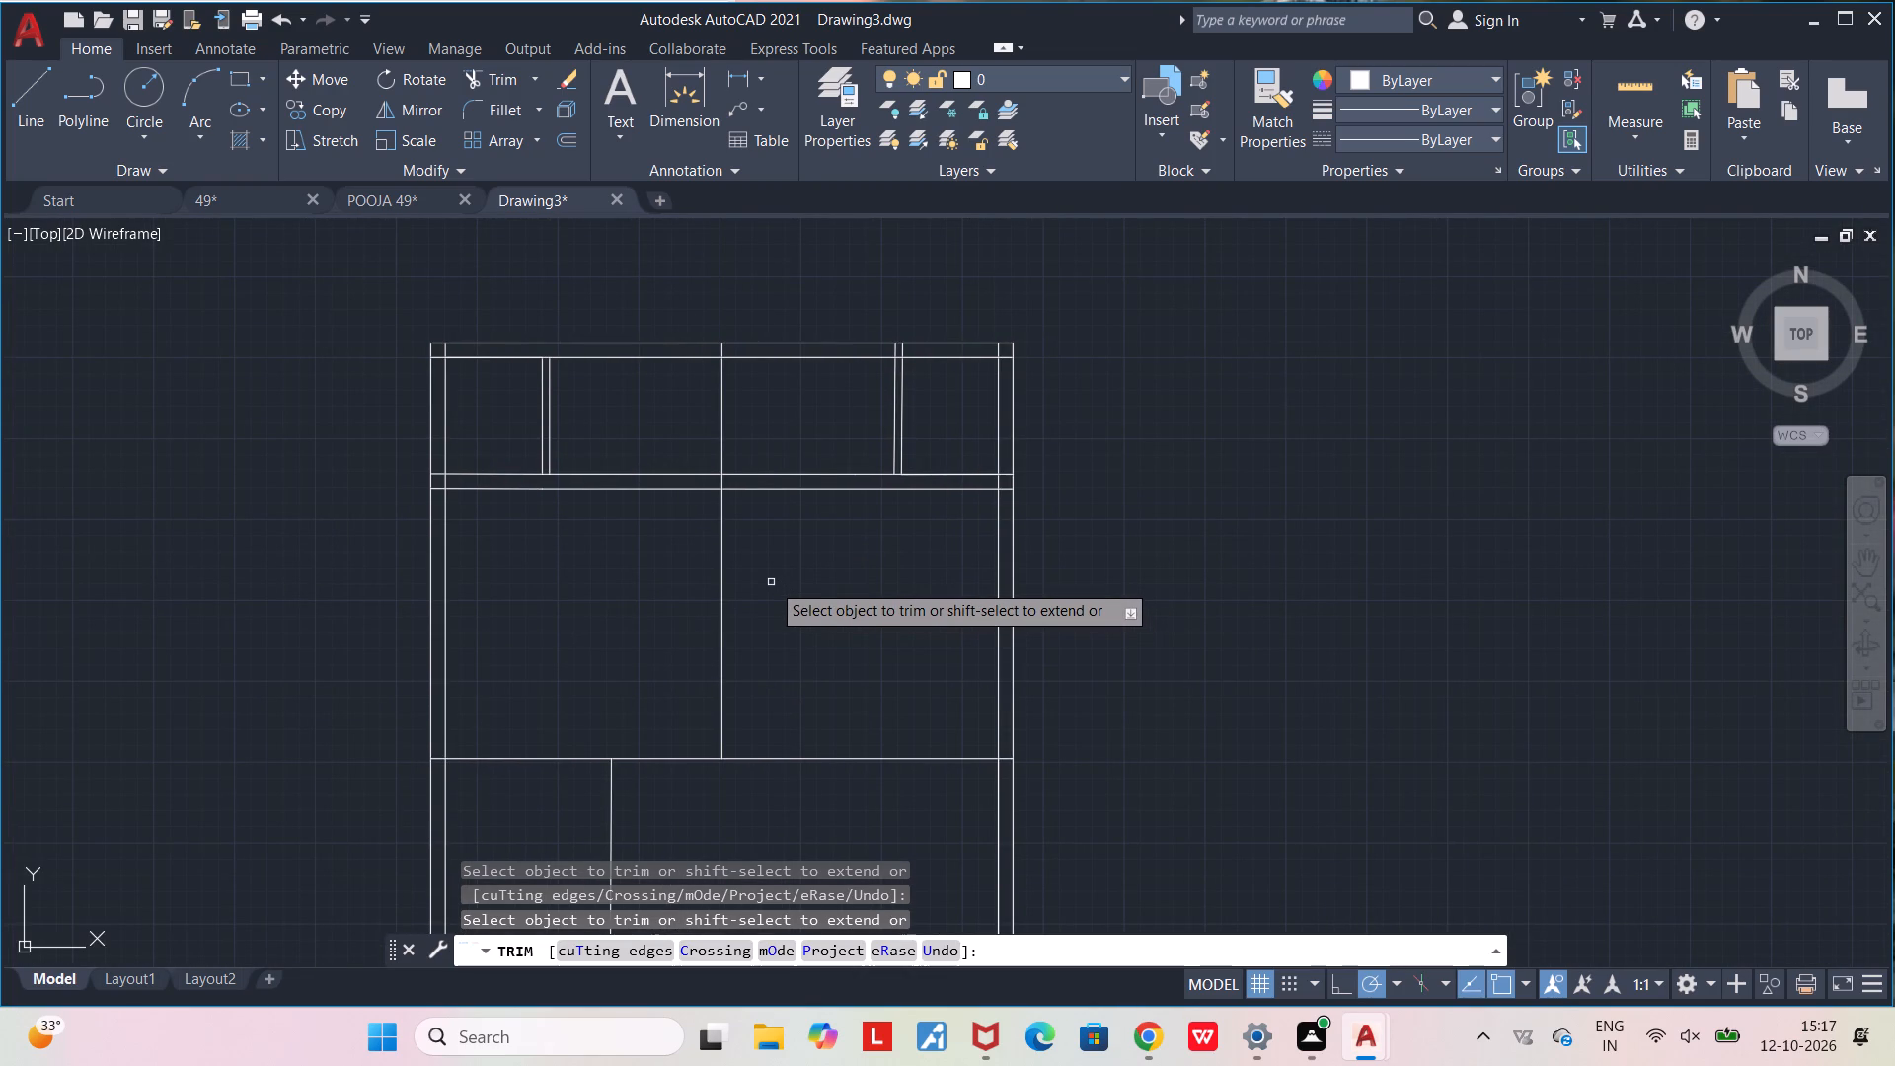
pyautogui.scroll(1, 745, 605)
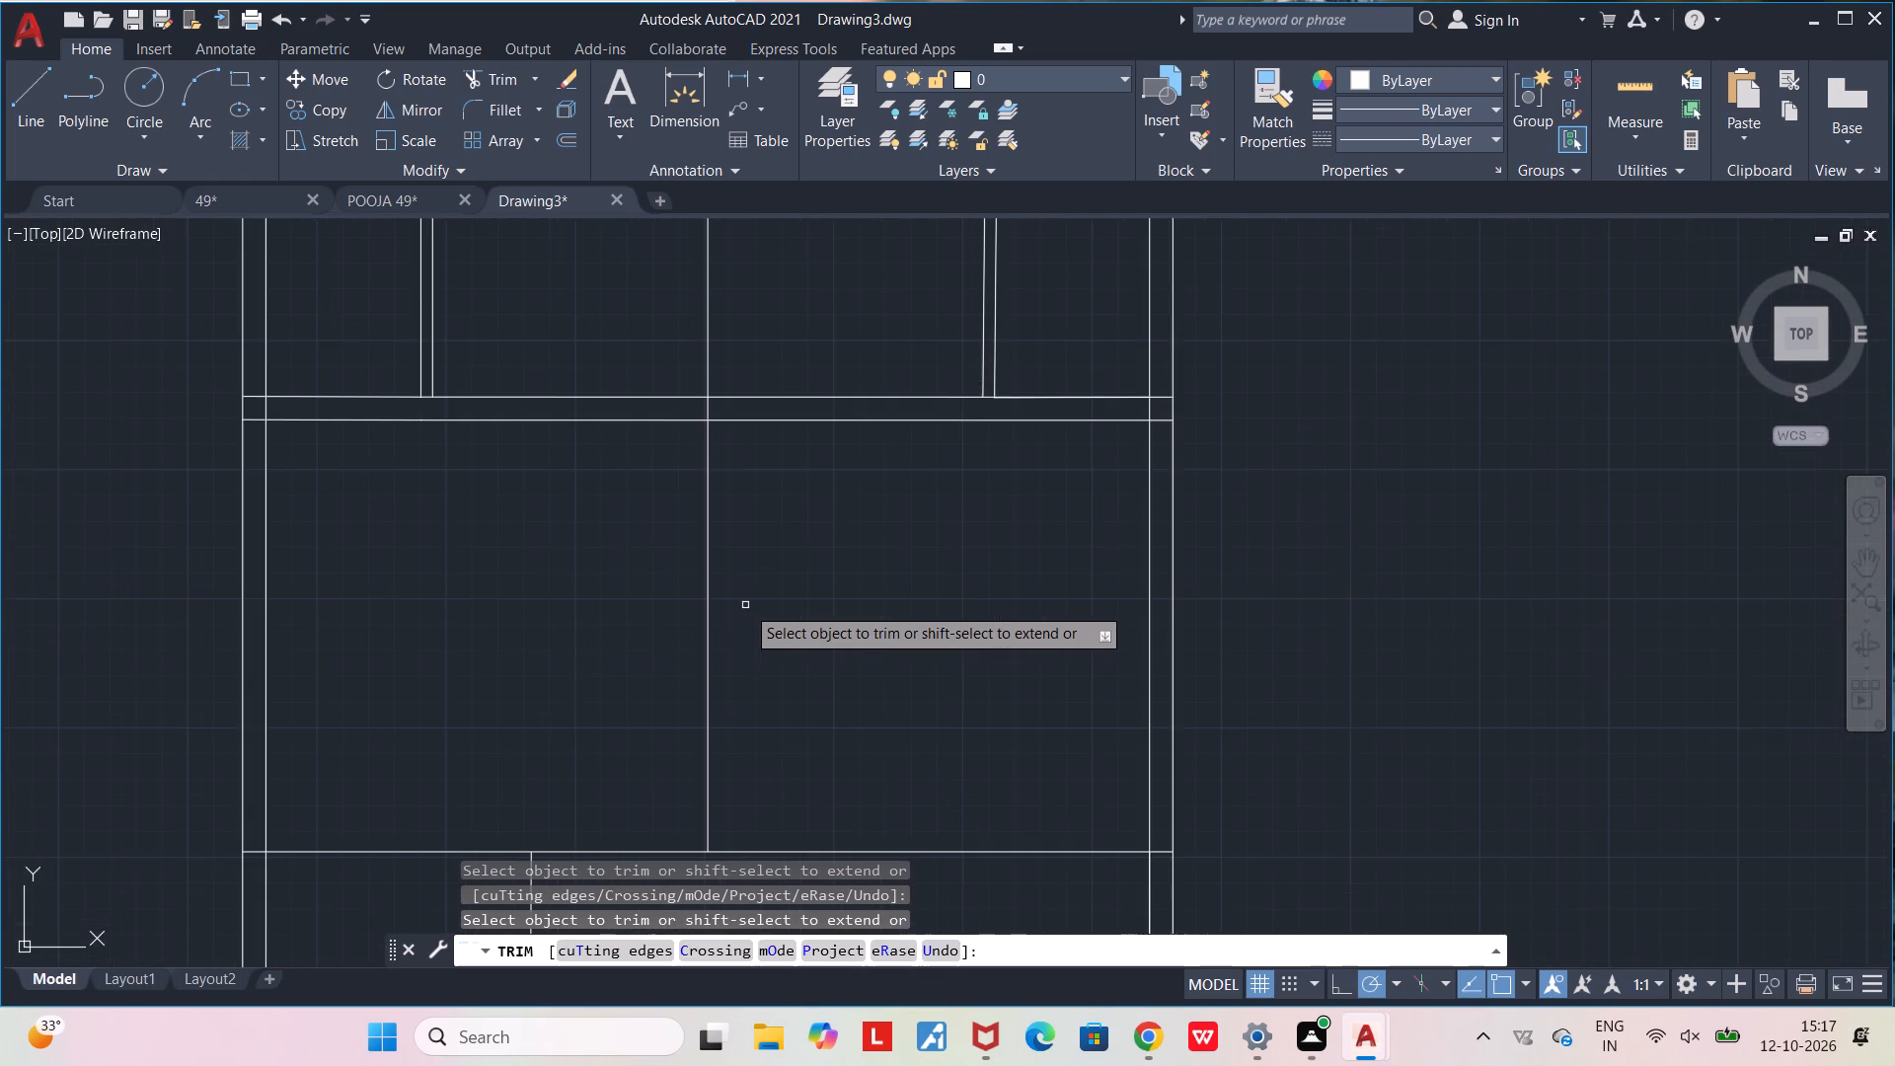
pyautogui.moveTo(745, 604); pyautogui.dragTo(817, 634, button='middle')
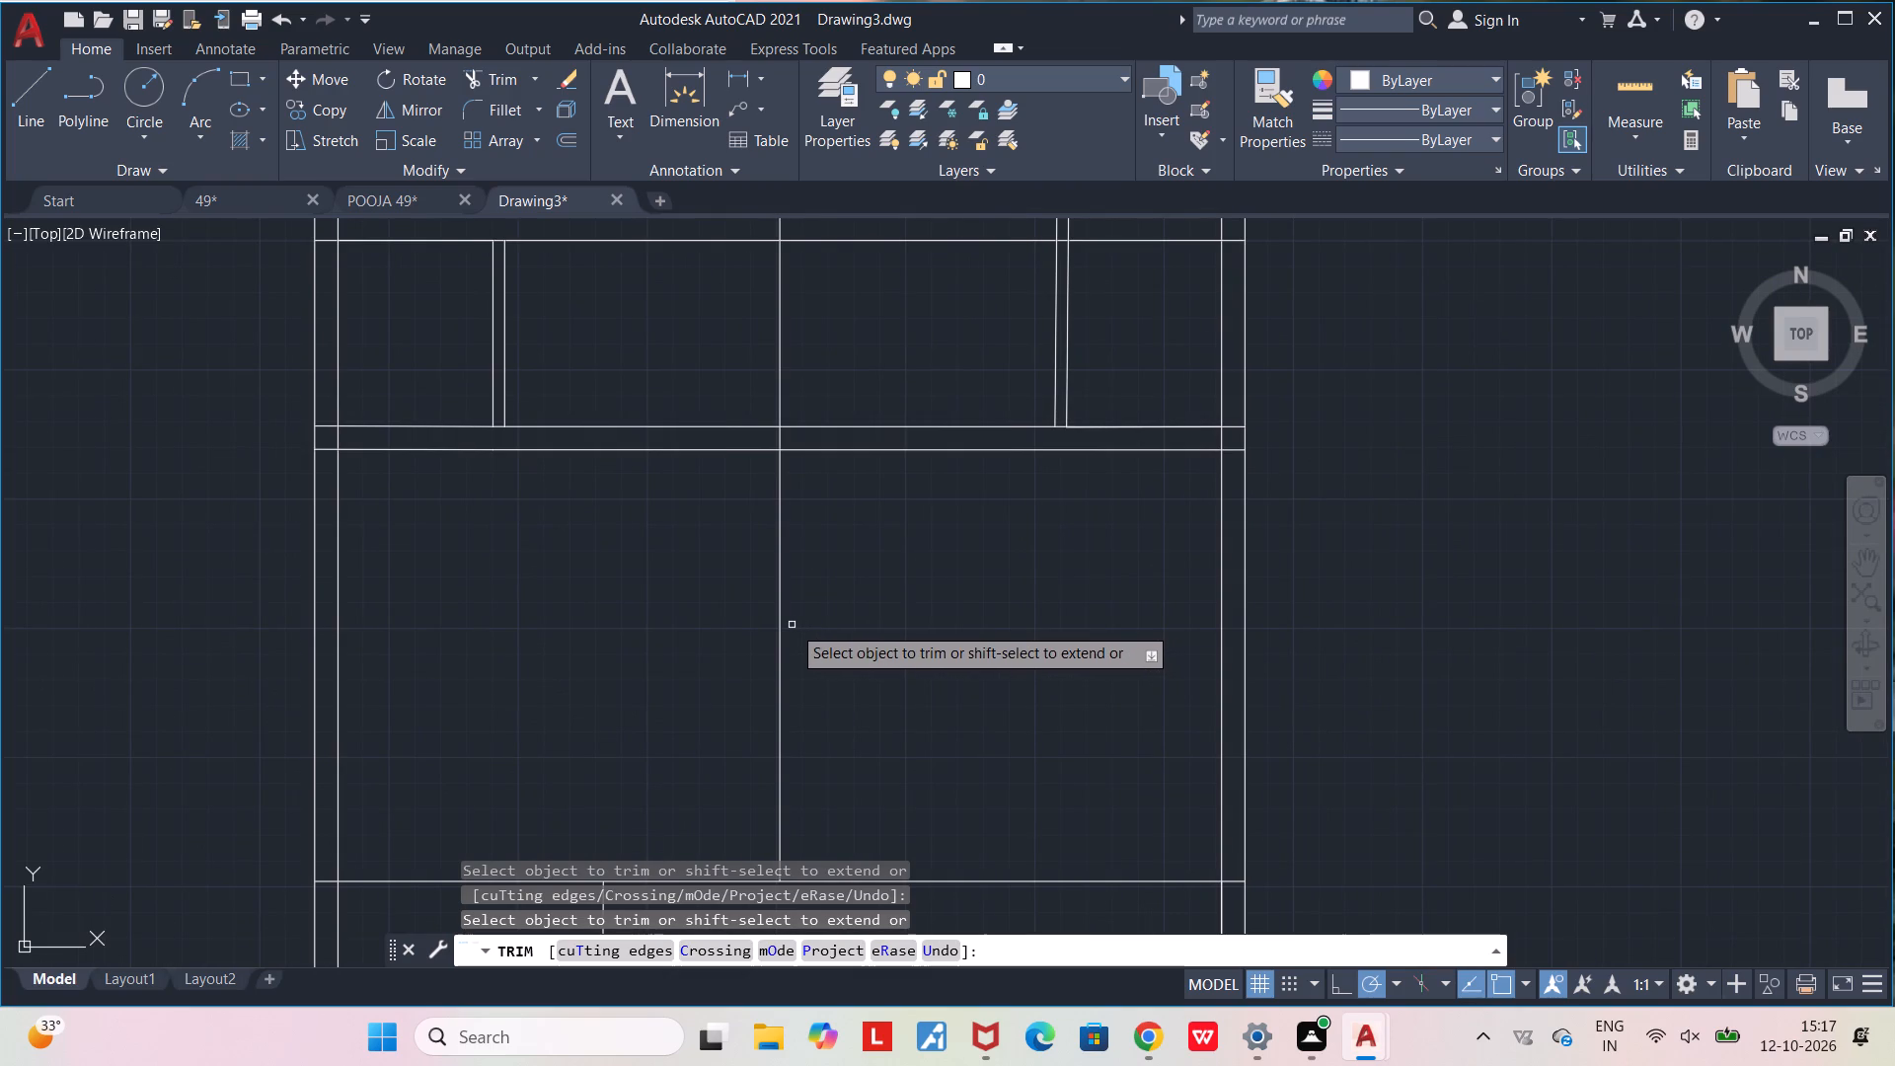
pyautogui.moveTo(779, 666); pyautogui.dragTo(650, 571, button='middle')
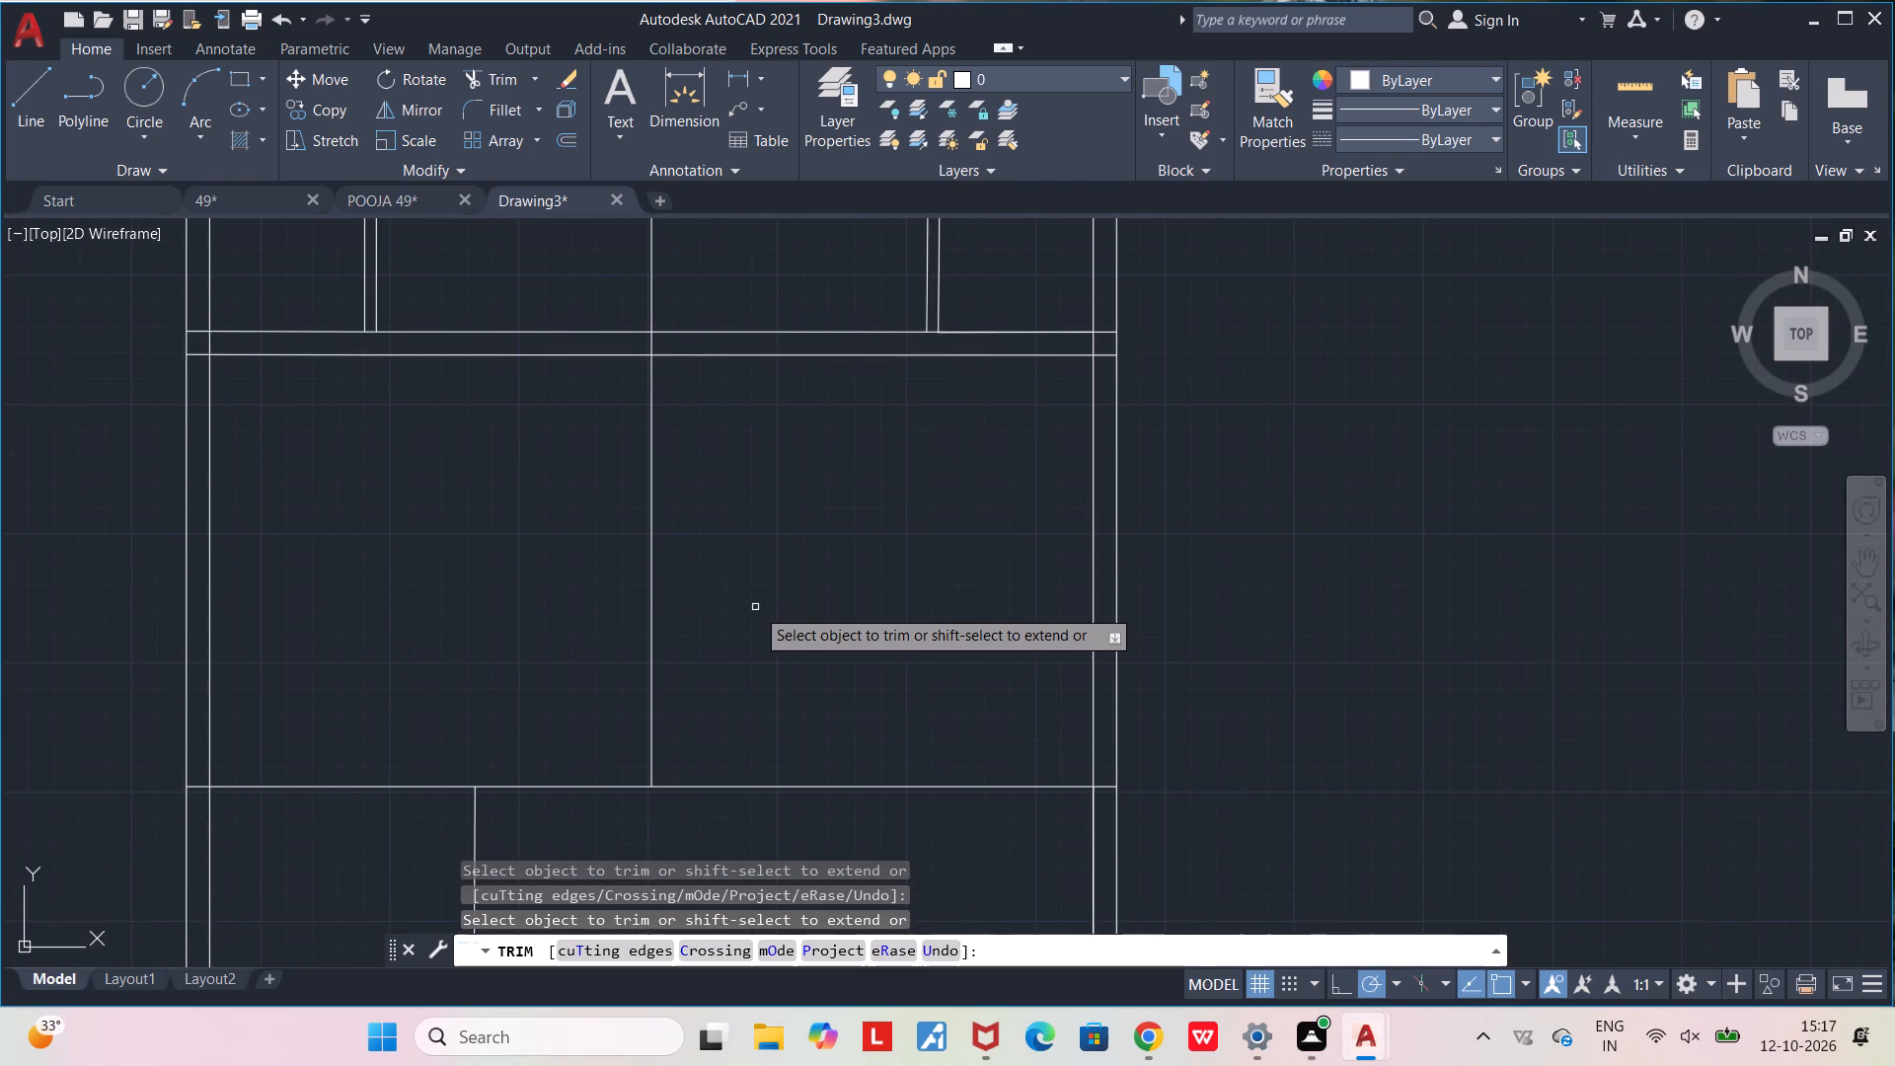
pyautogui.moveTo(742, 601); pyautogui.dragTo(610, 556, button='middle')
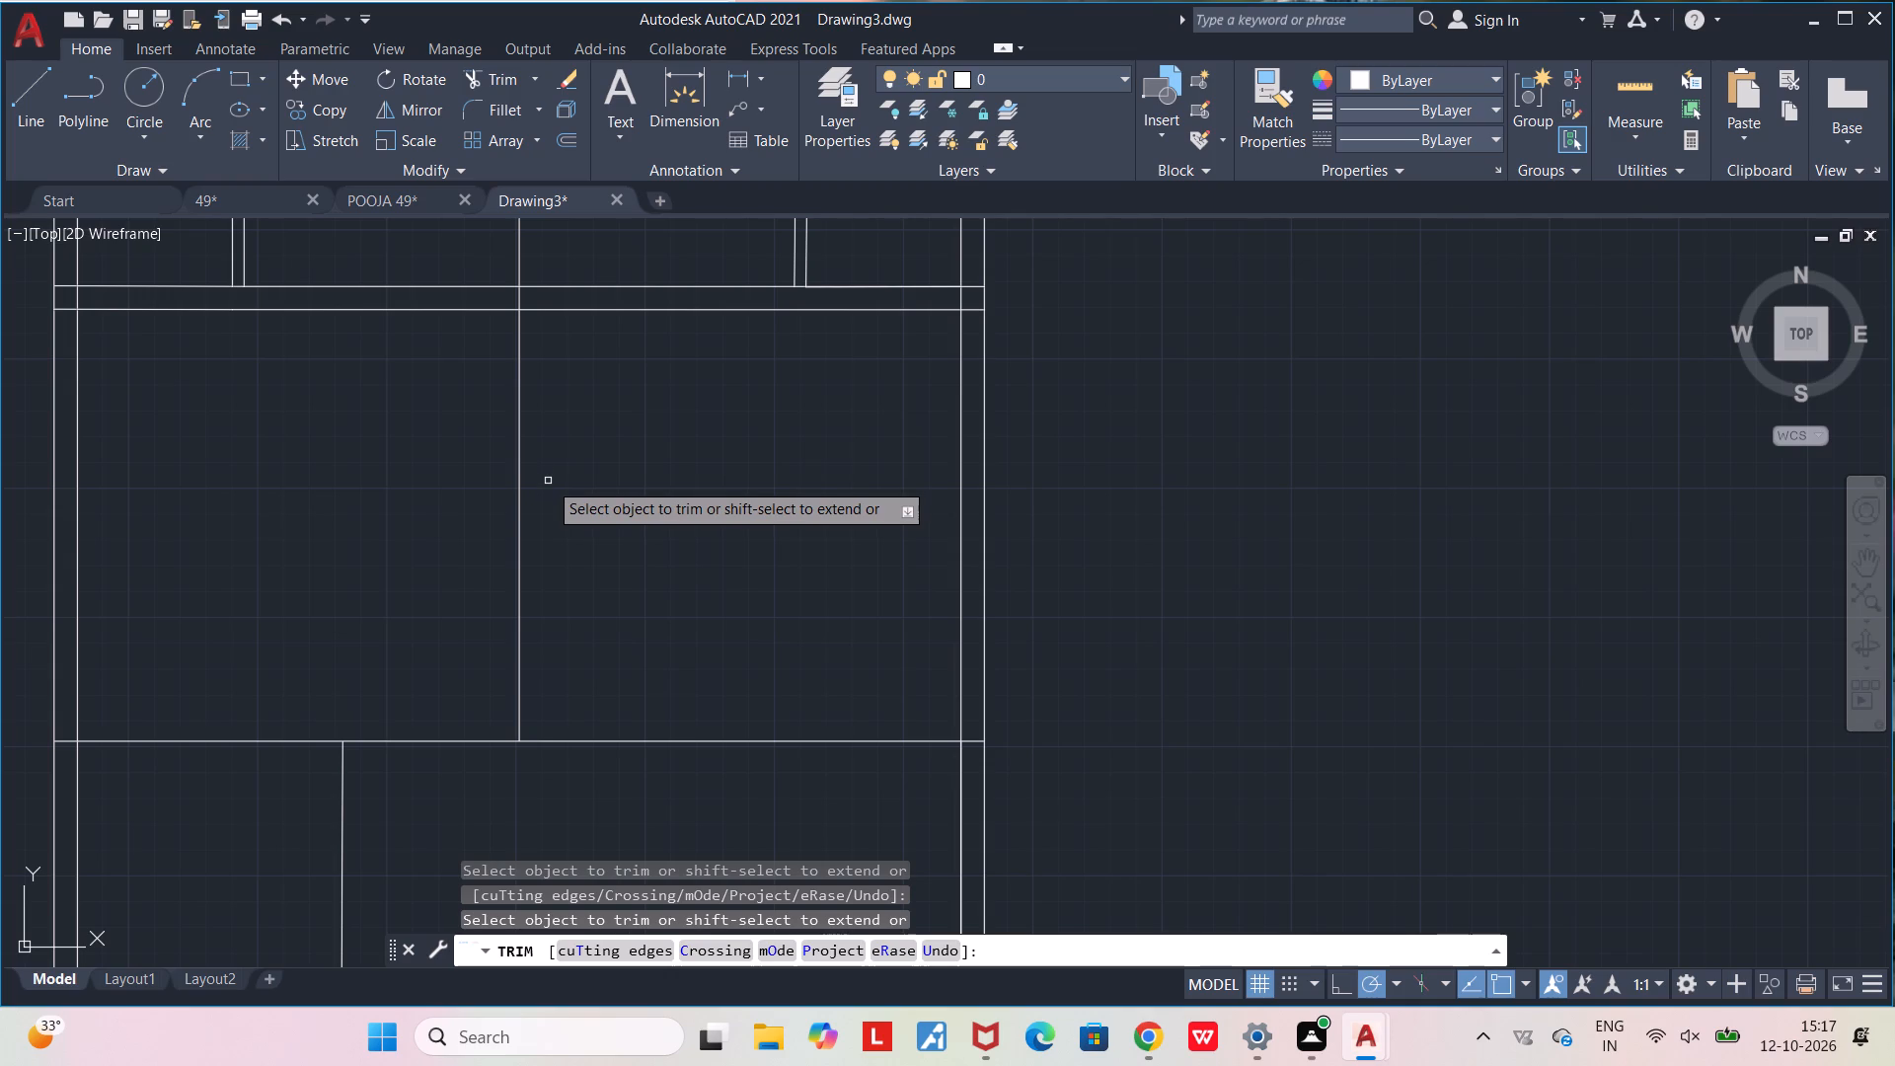
pyautogui.press('Escape')
pyautogui.press('Escape')
# Offset the central vertical dividing line 4.5" to each side between the two horizontal cross walls.
pyautogui.press('o')
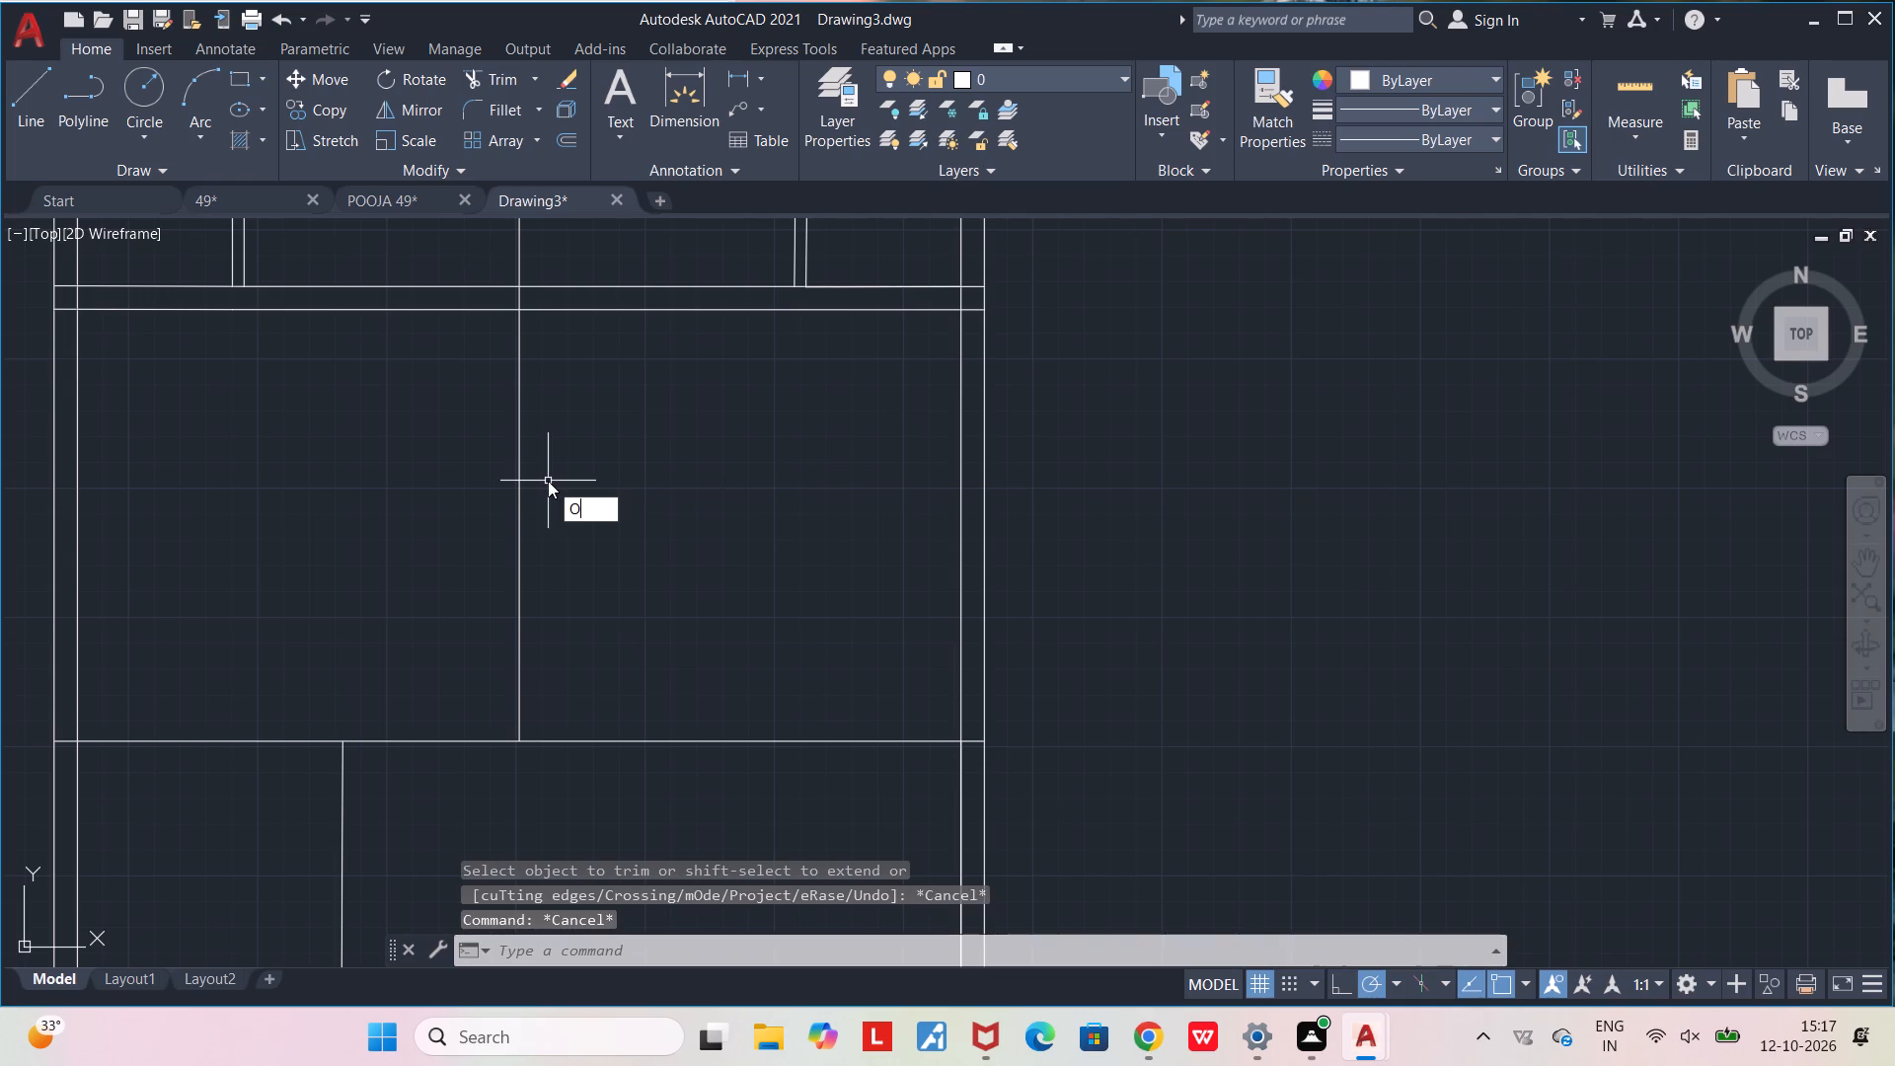
pyautogui.write('FF')
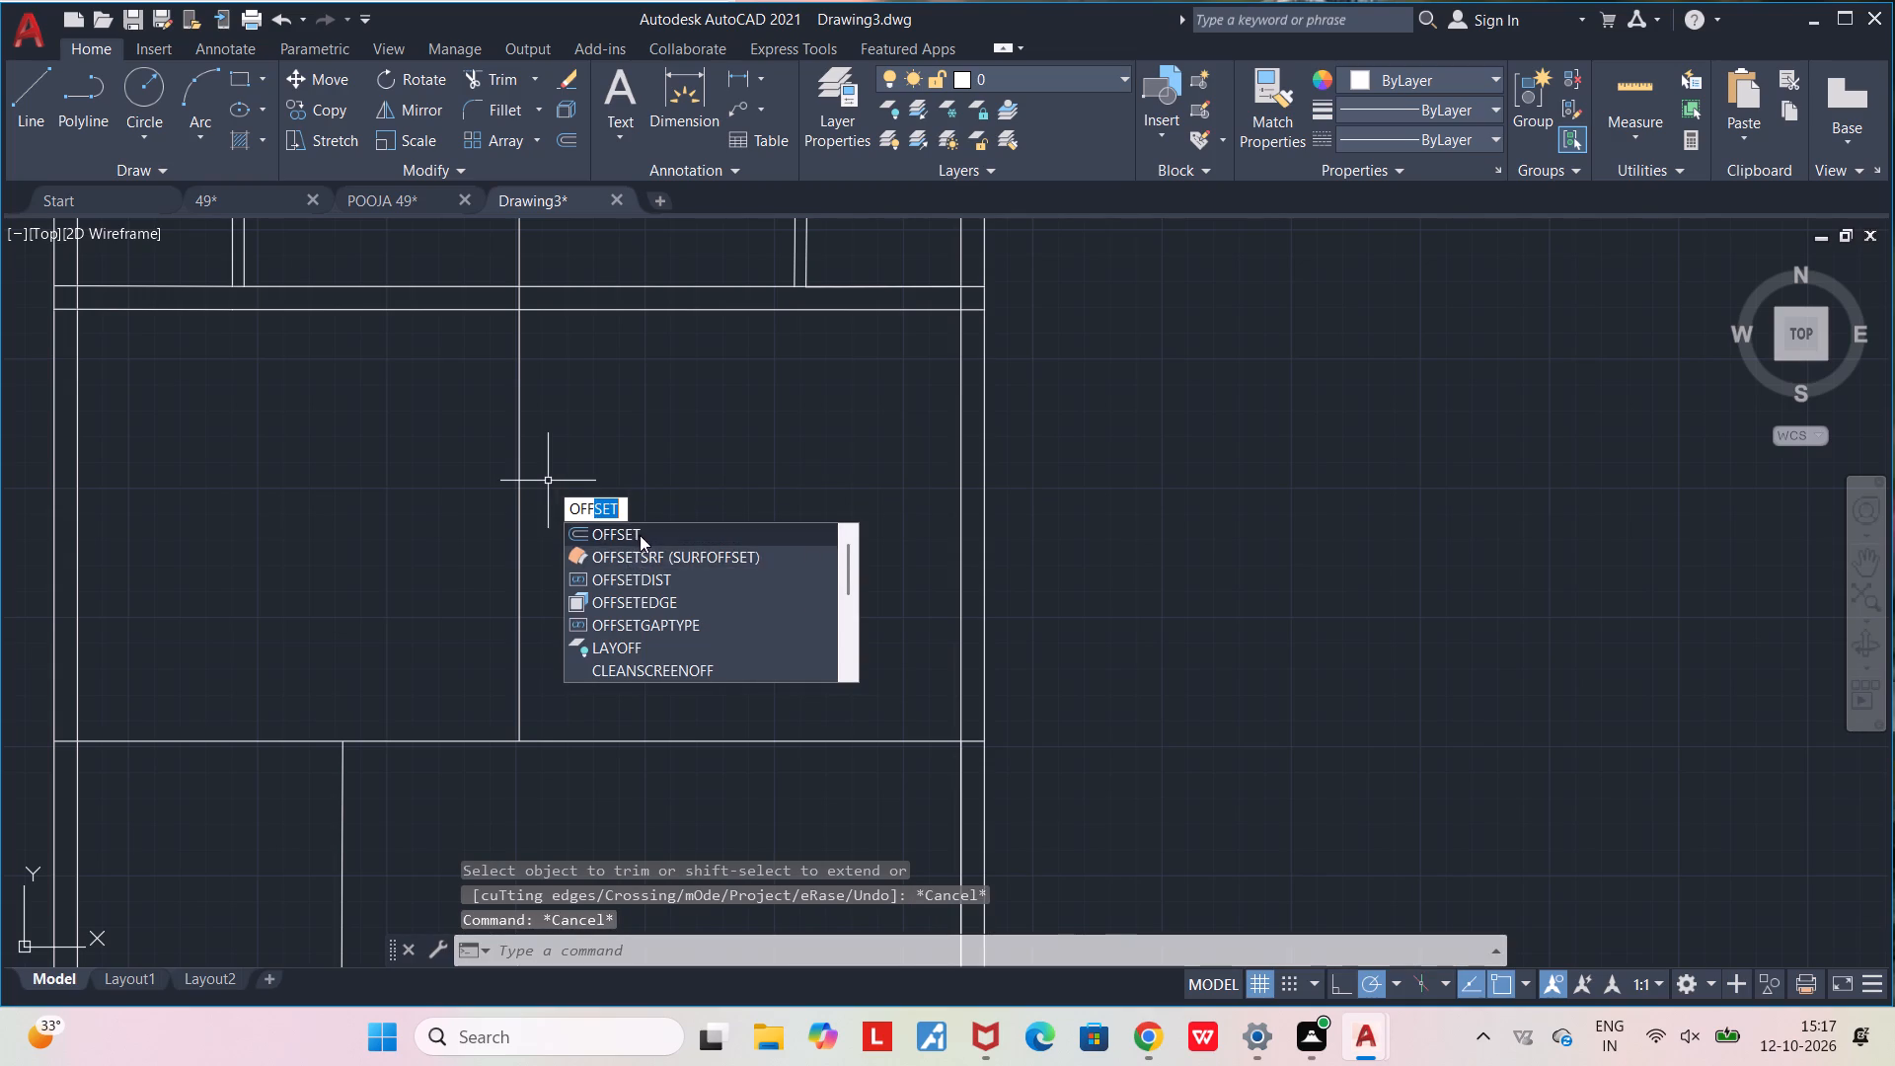
pyautogui.click(640, 535)
pyautogui.click(520, 512)
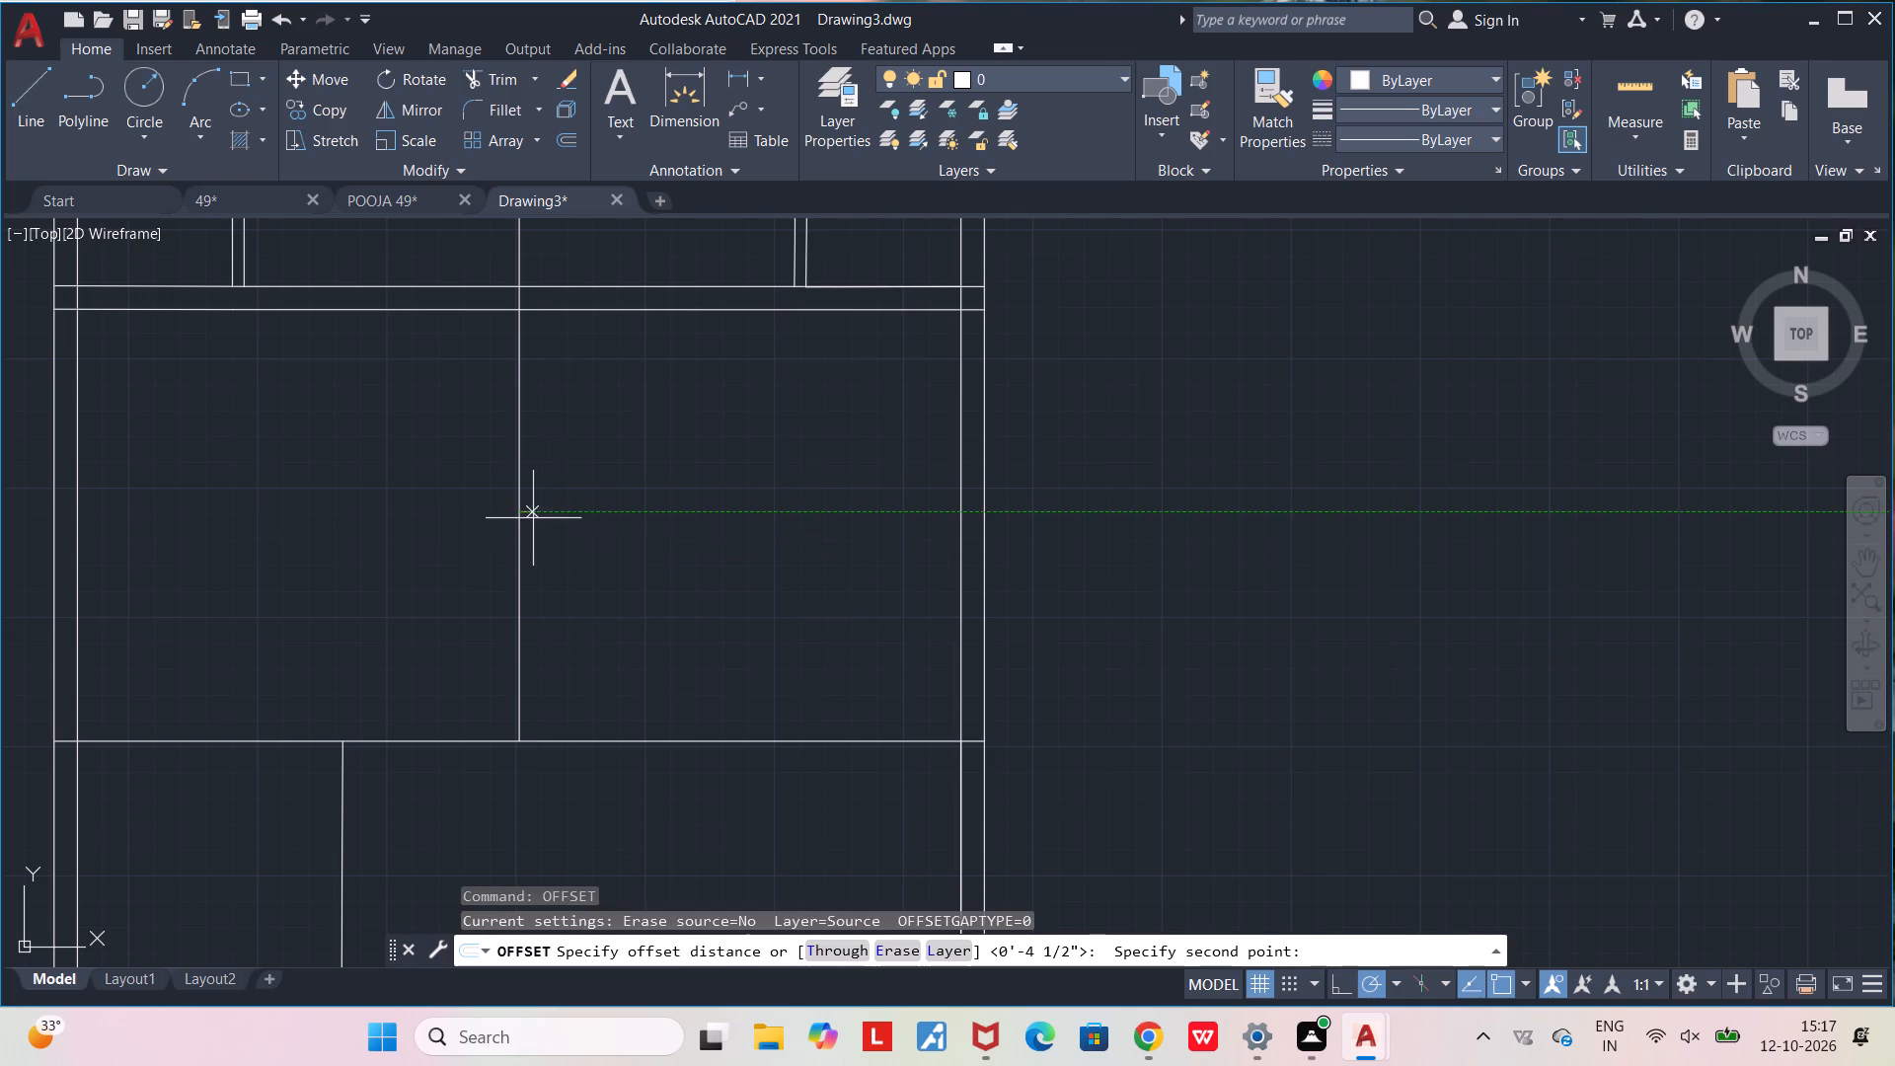
pyautogui.write('4.5')
pyautogui.hotkey('shift', '"')
pyautogui.hotkey('shift', 'Return')
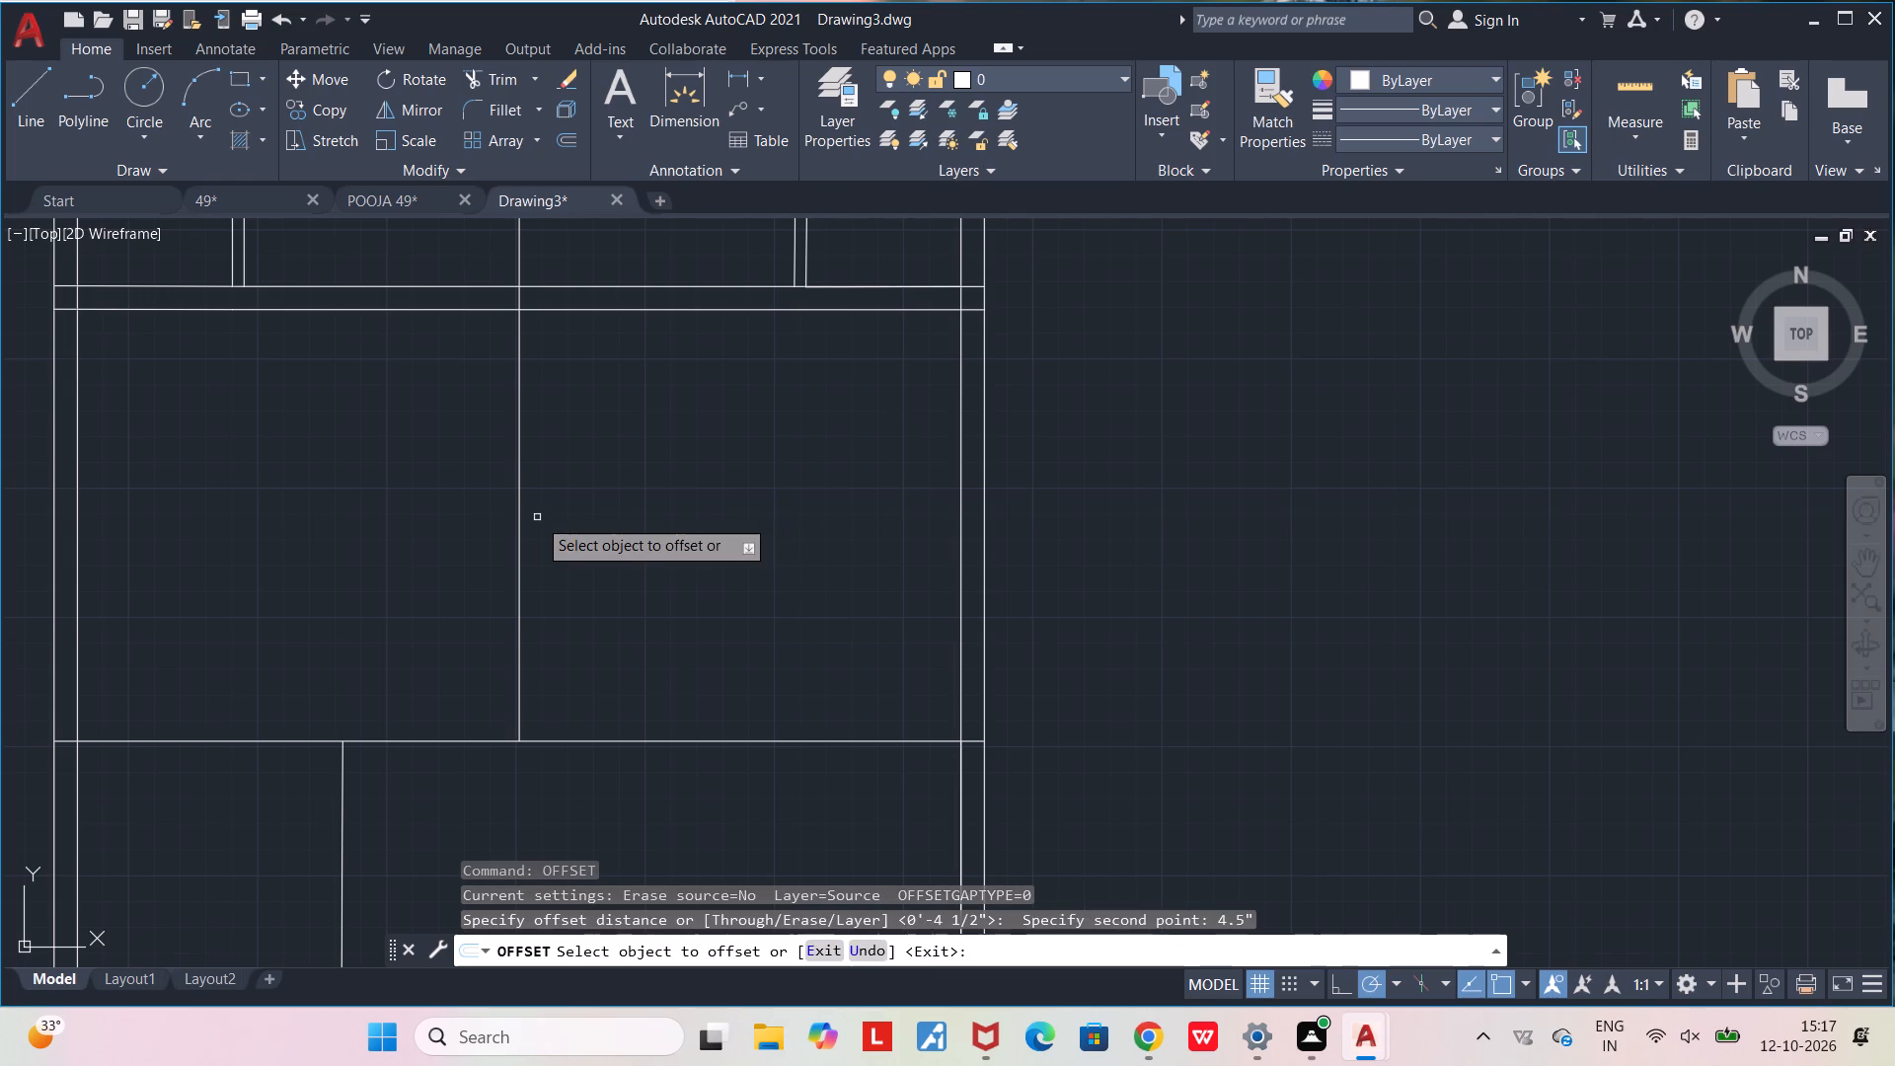
pyautogui.click(525, 489)
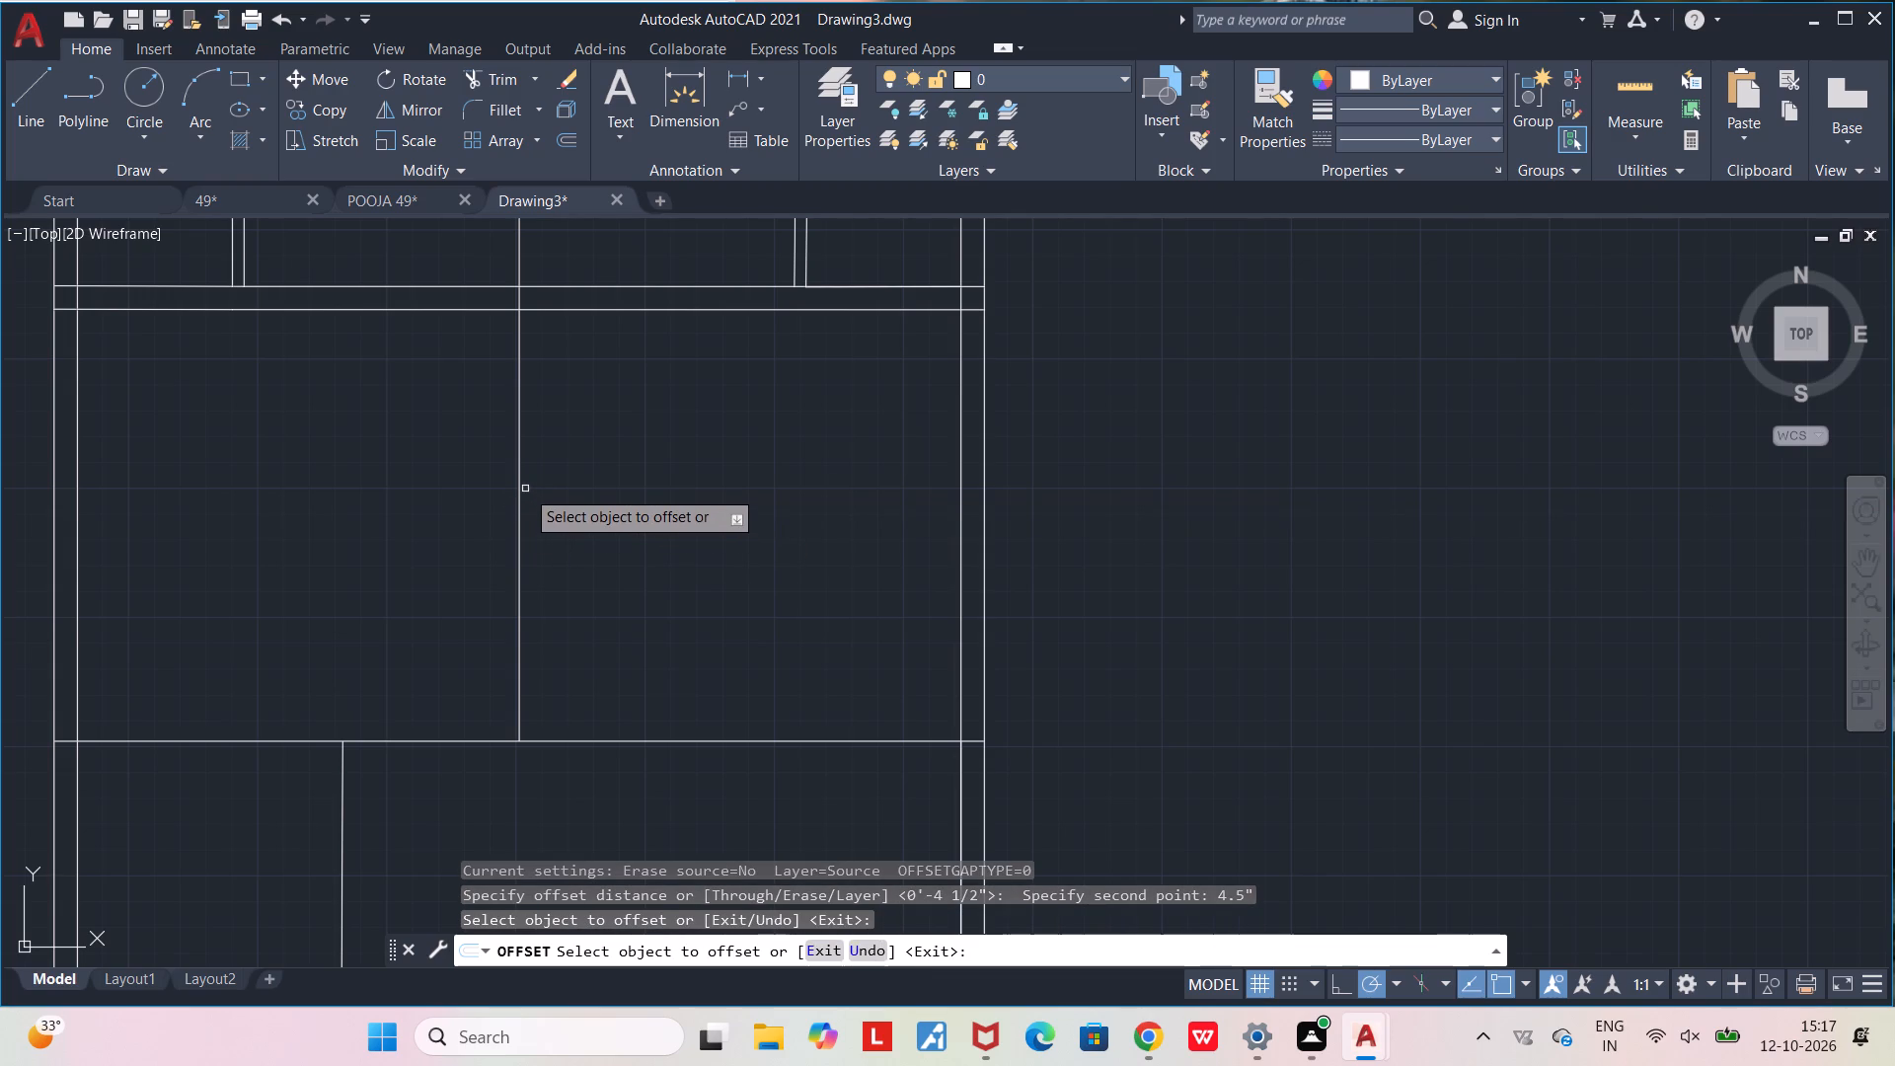
pyautogui.click(521, 488)
pyautogui.click(552, 495)
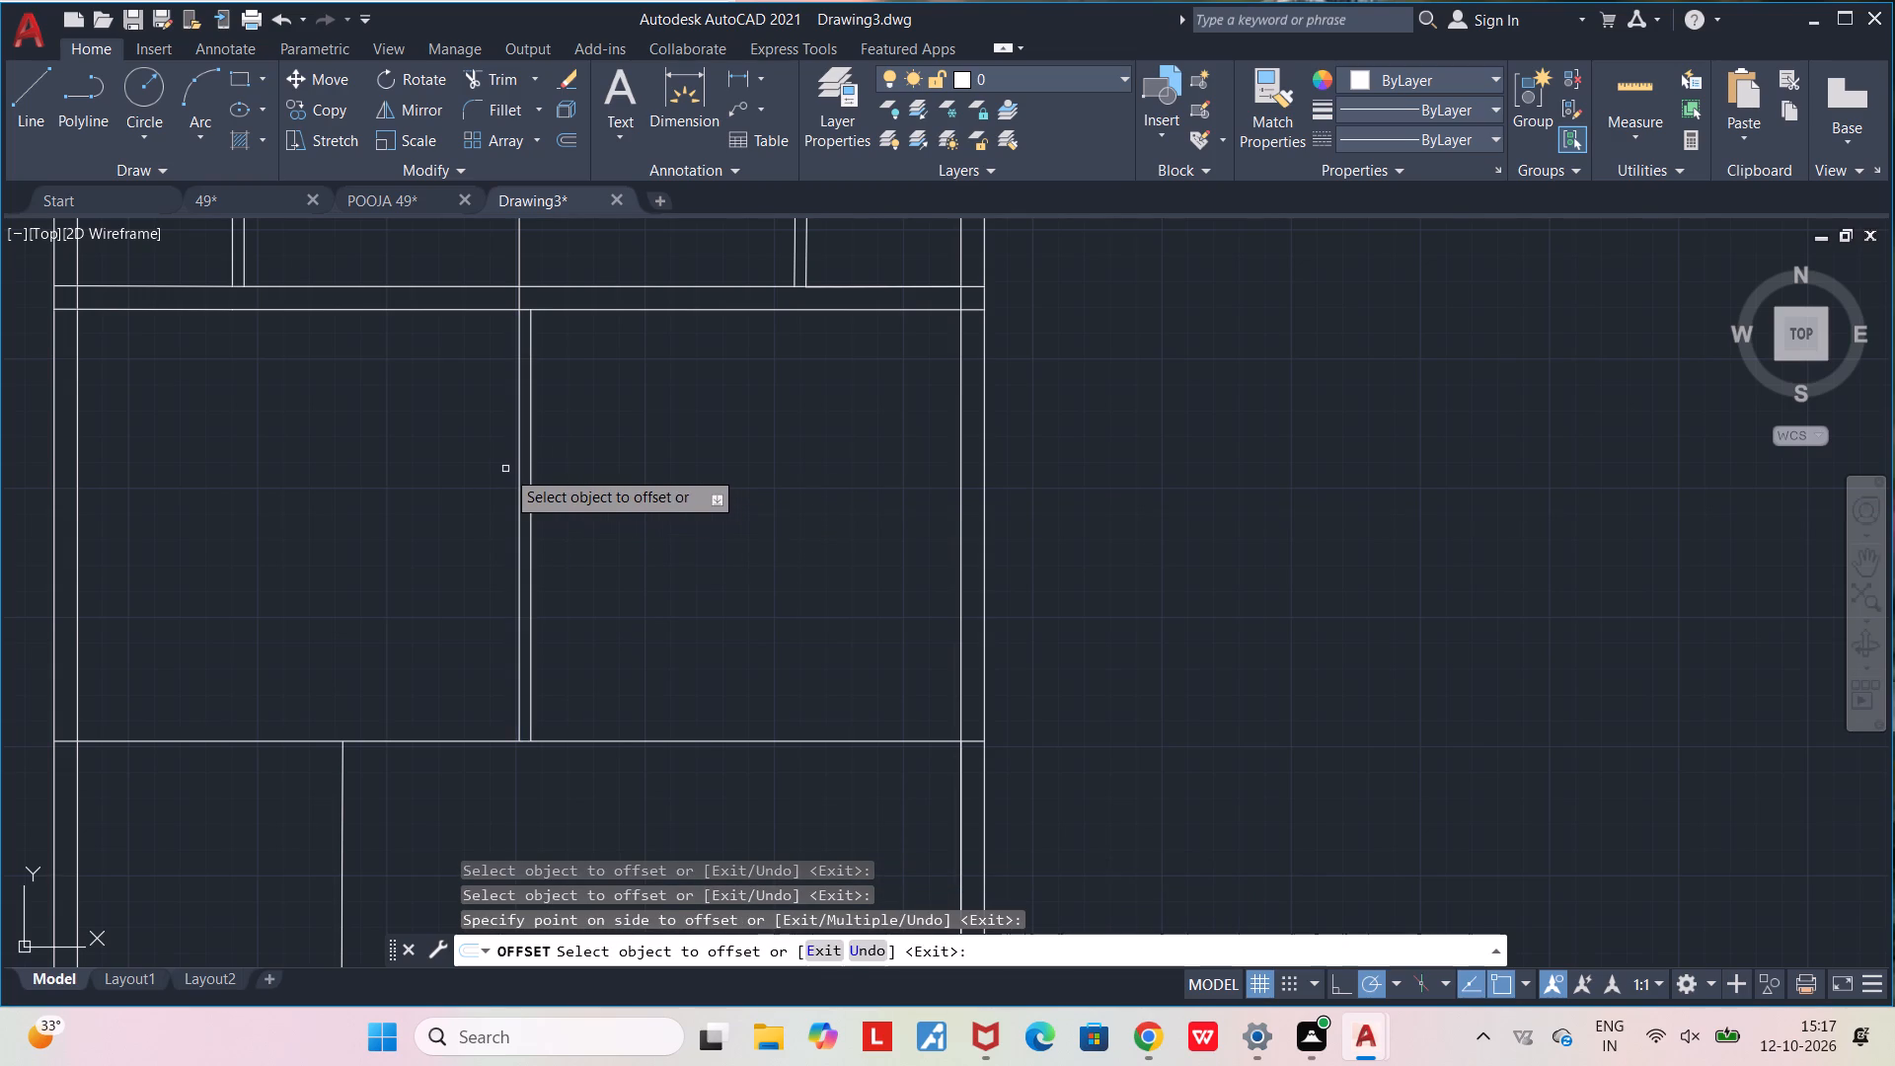
pyautogui.click(515, 469)
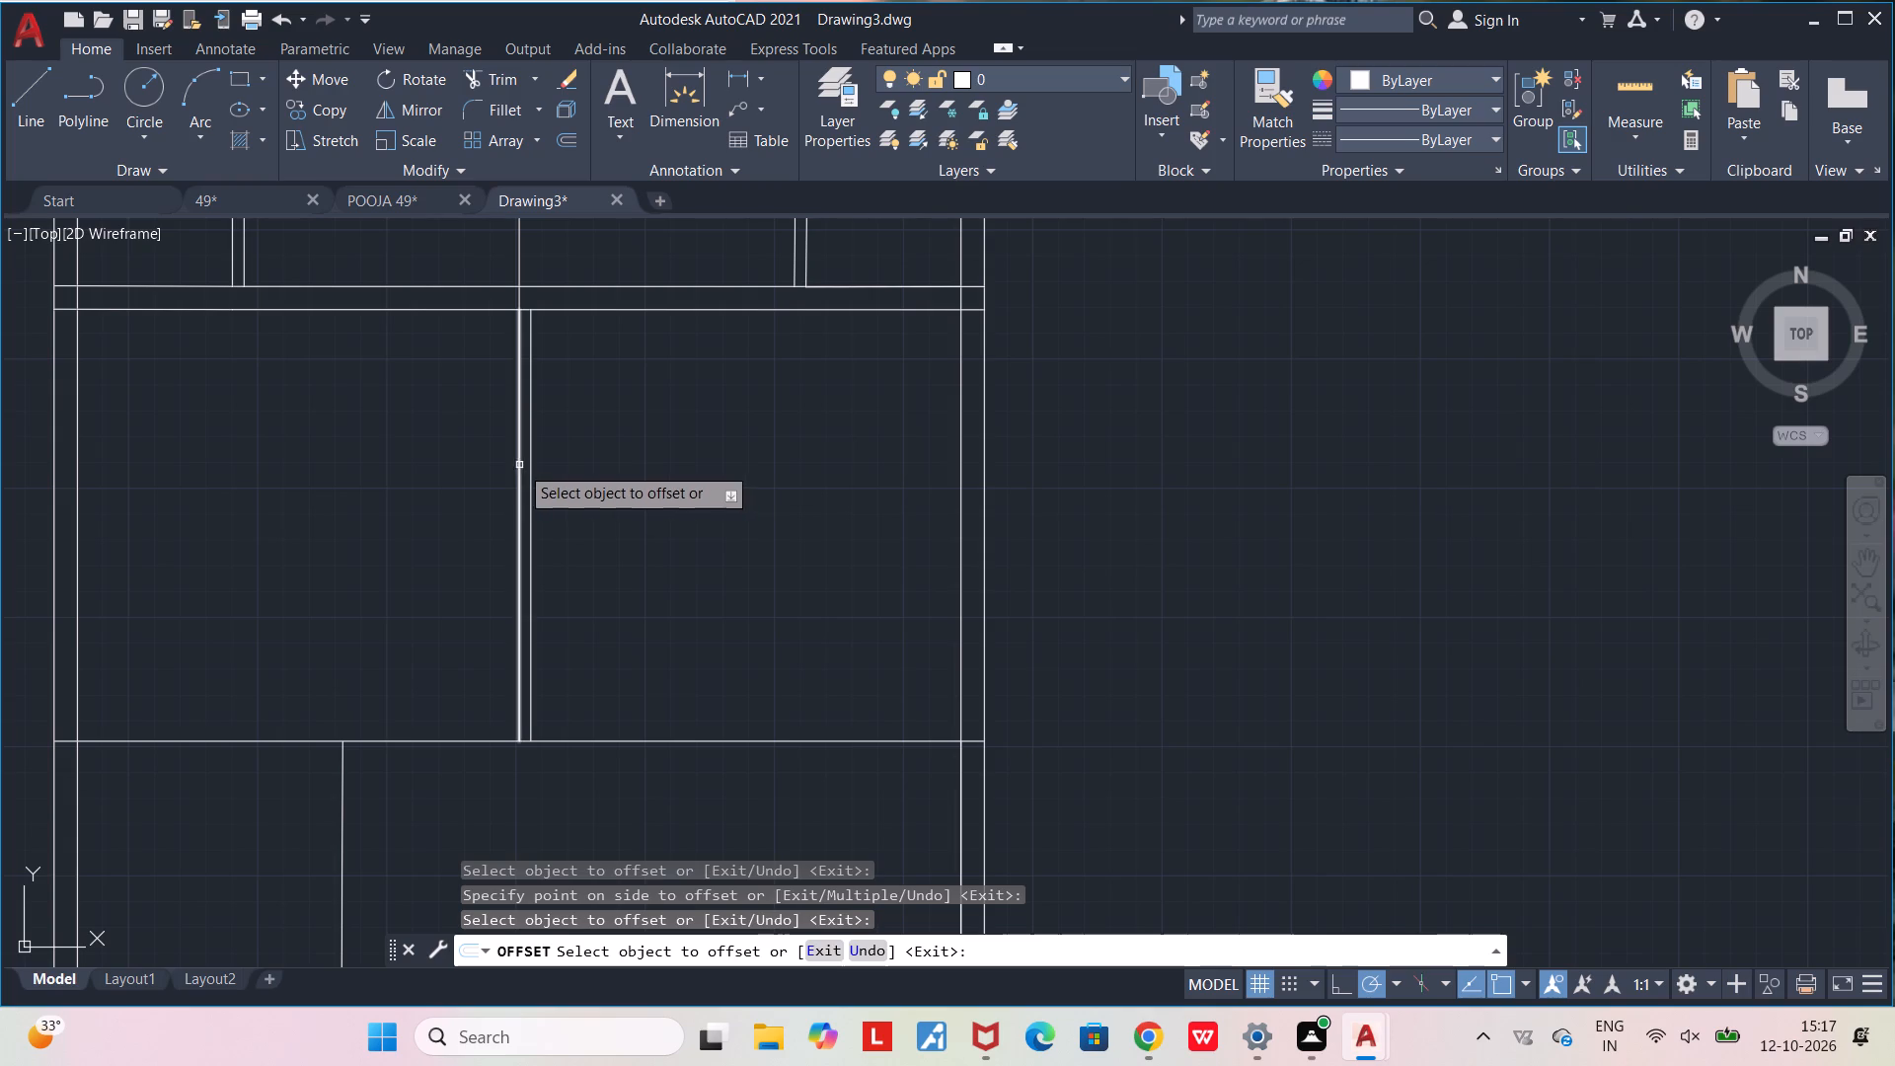
pyautogui.click(519, 465)
pyautogui.click(509, 467)
pyautogui.click(516, 469)
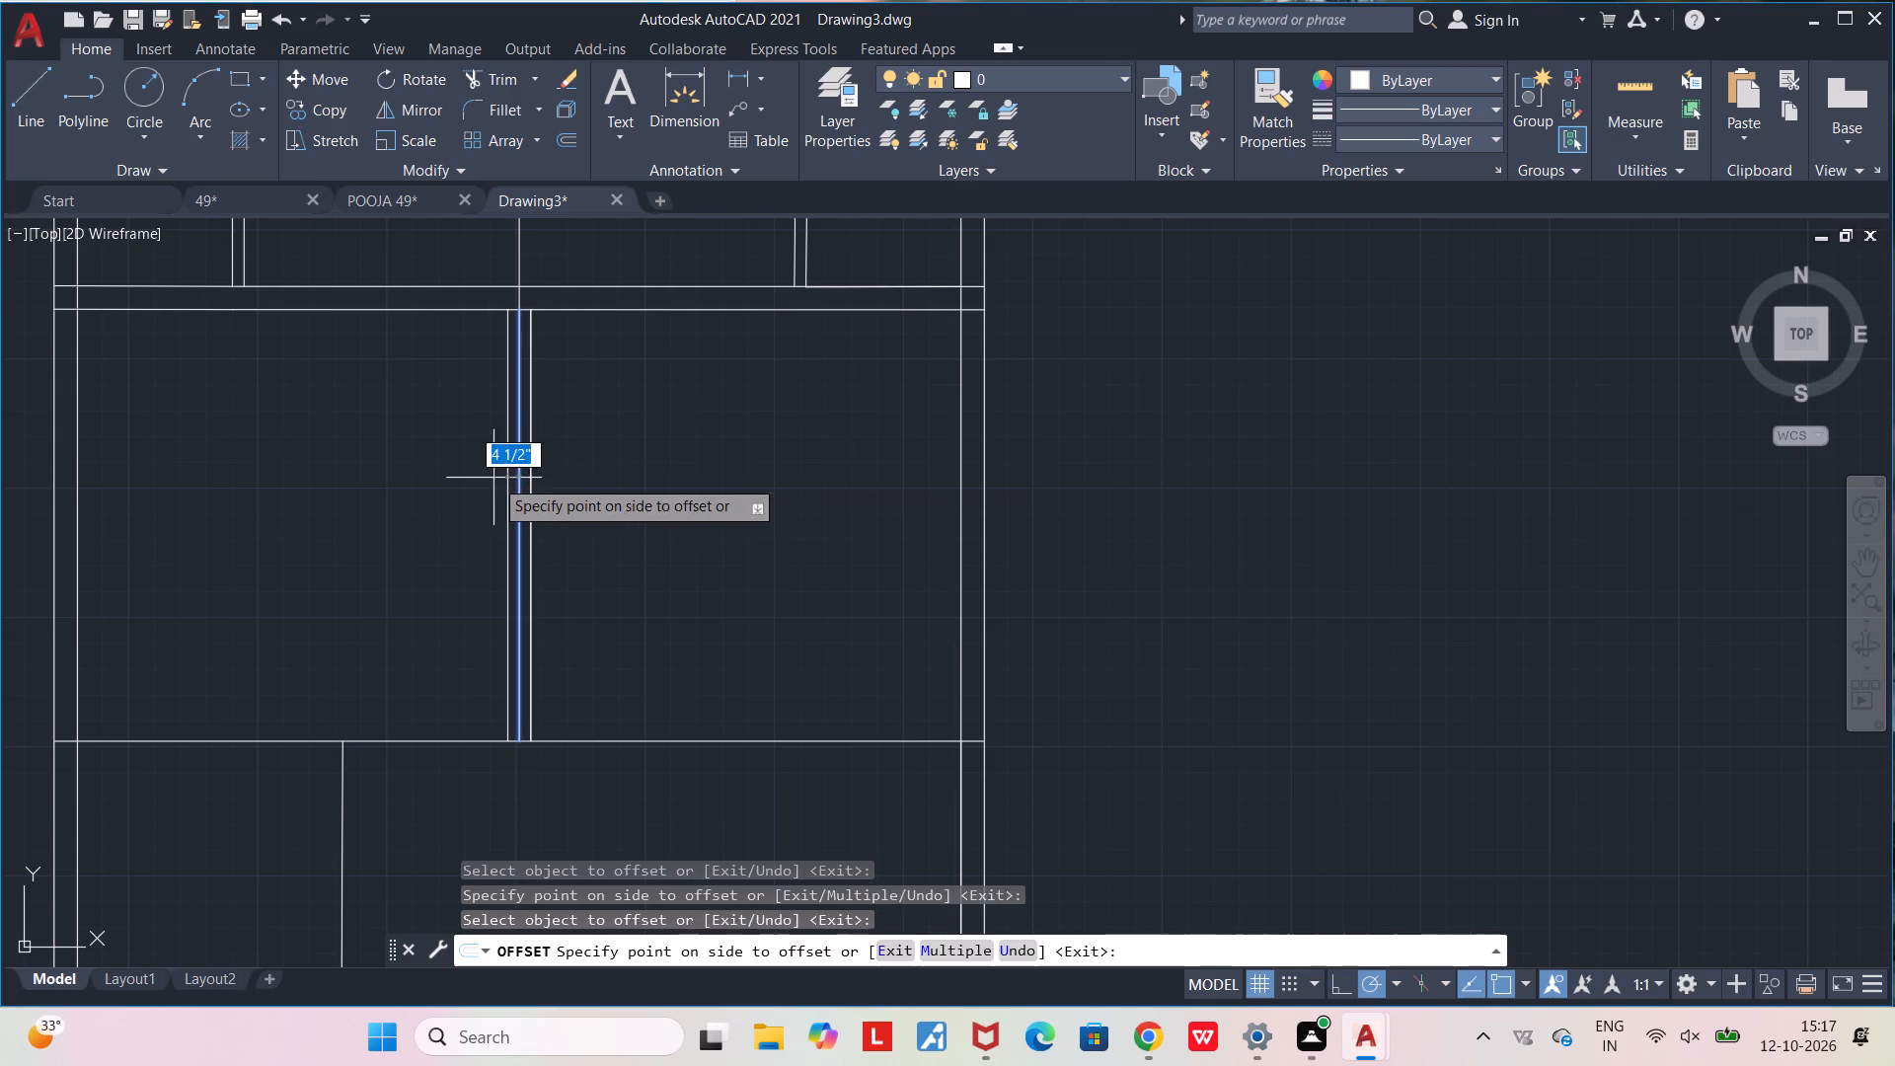
pyautogui.click(493, 478)
pyautogui.press('Escape')
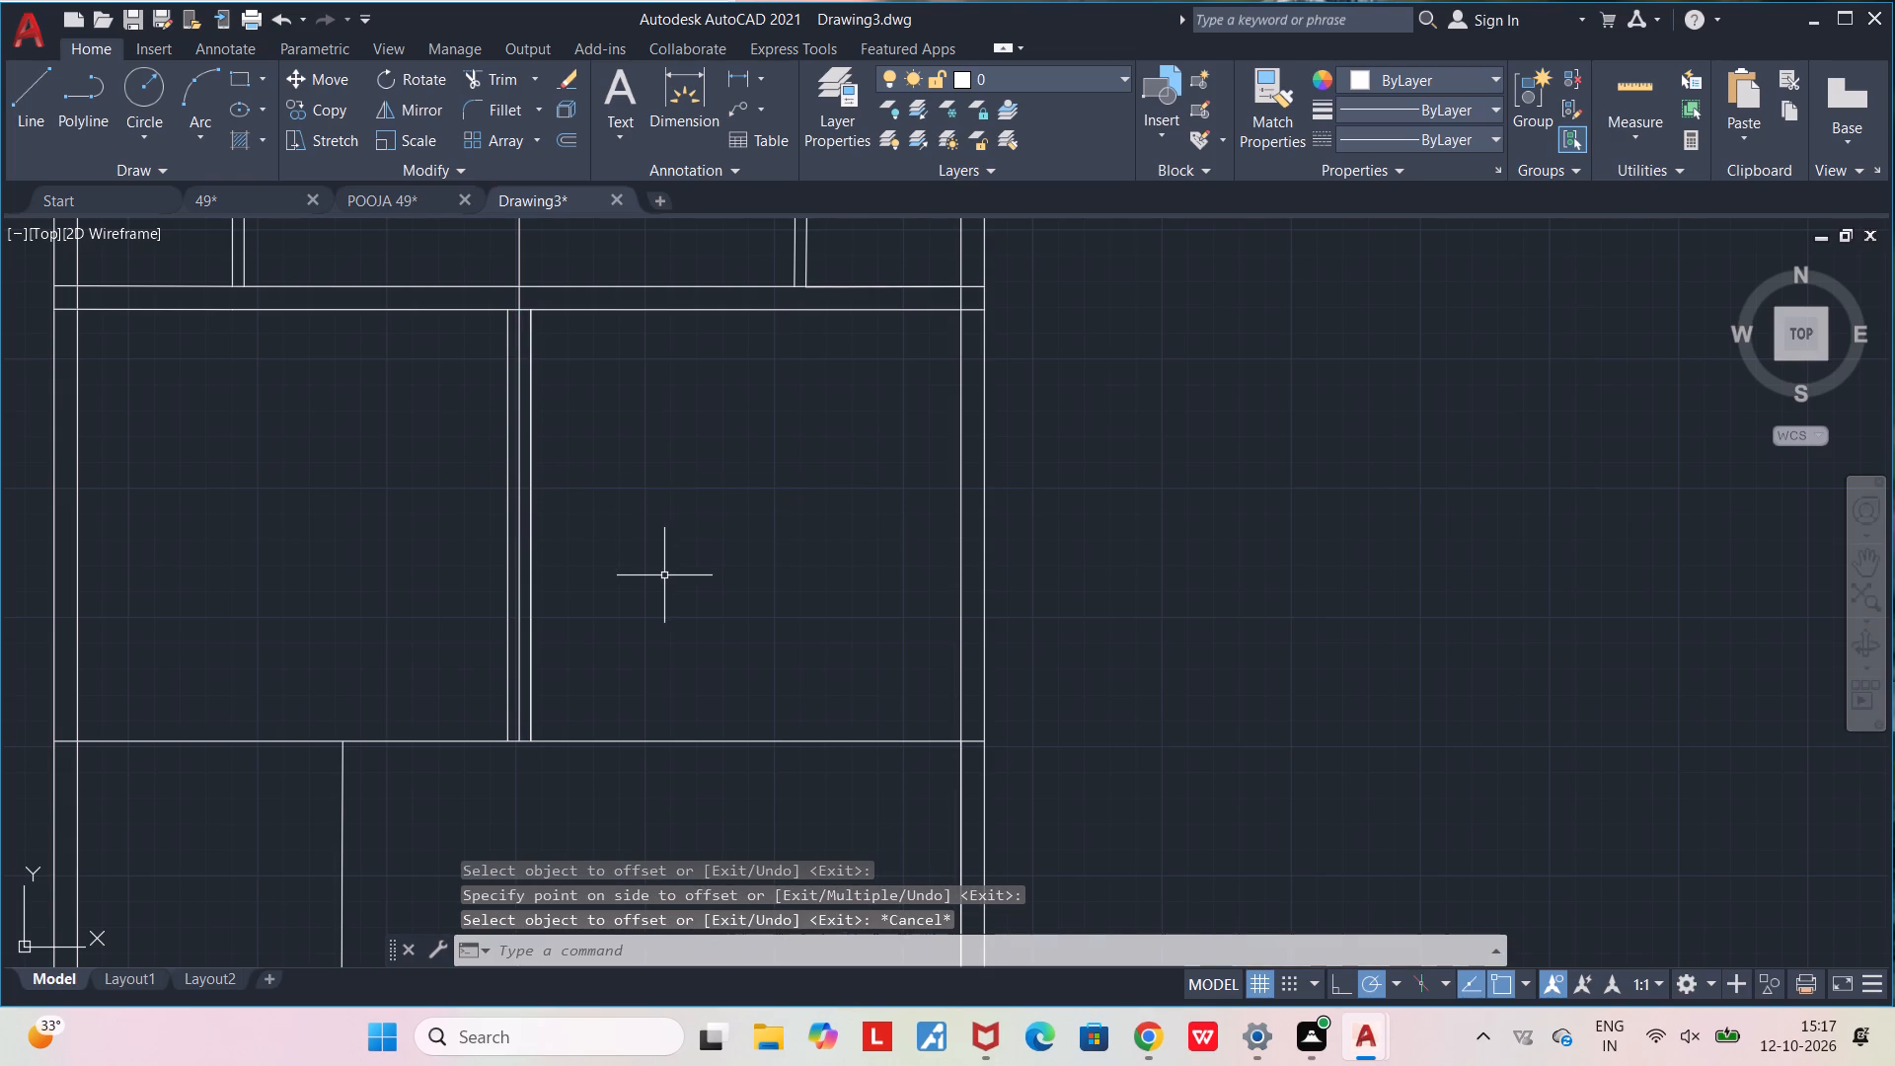
# Delete the original centre line between the two offset lines and the vertical centre line across the top strip of rooms.
pyautogui.click(518, 455)
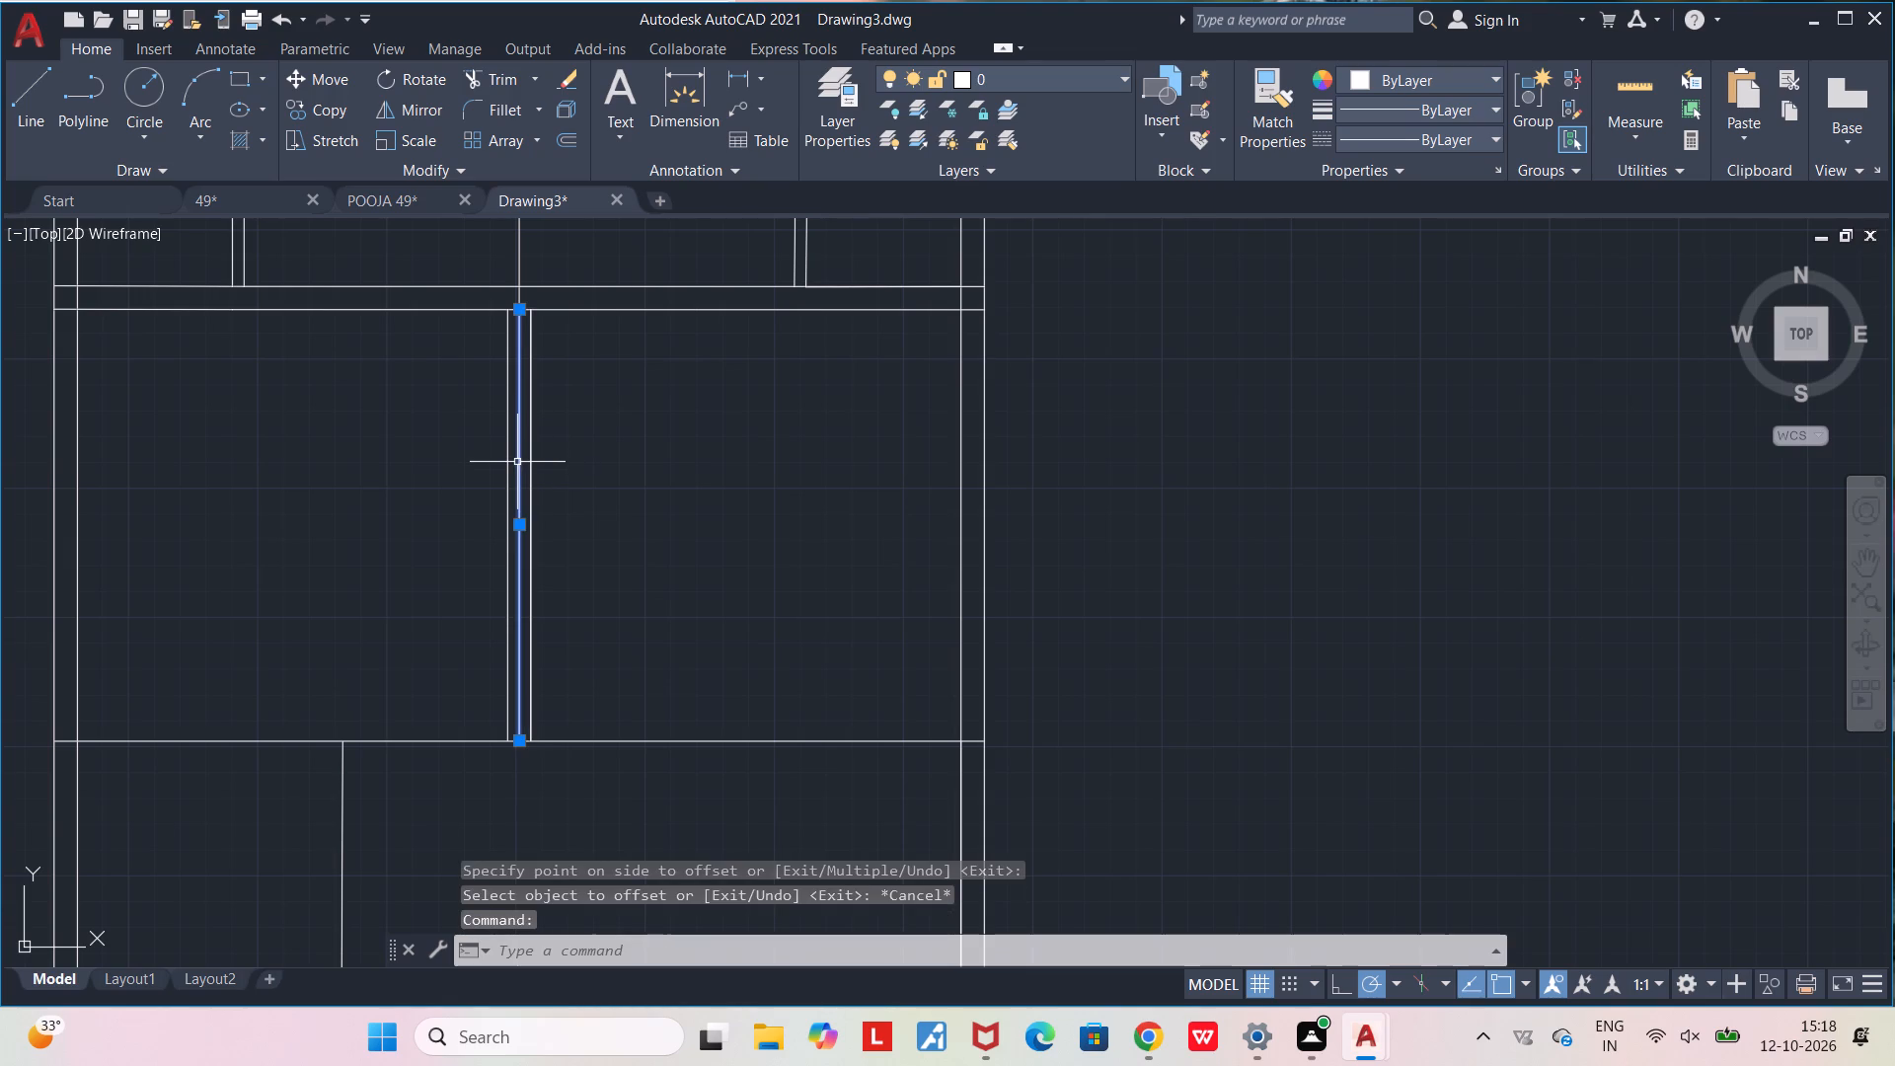
pyautogui.press('Delete')
pyautogui.moveTo(430, 503); pyautogui.dragTo(744, 553, button='middle')
pyautogui.scroll(-2, 744, 553)
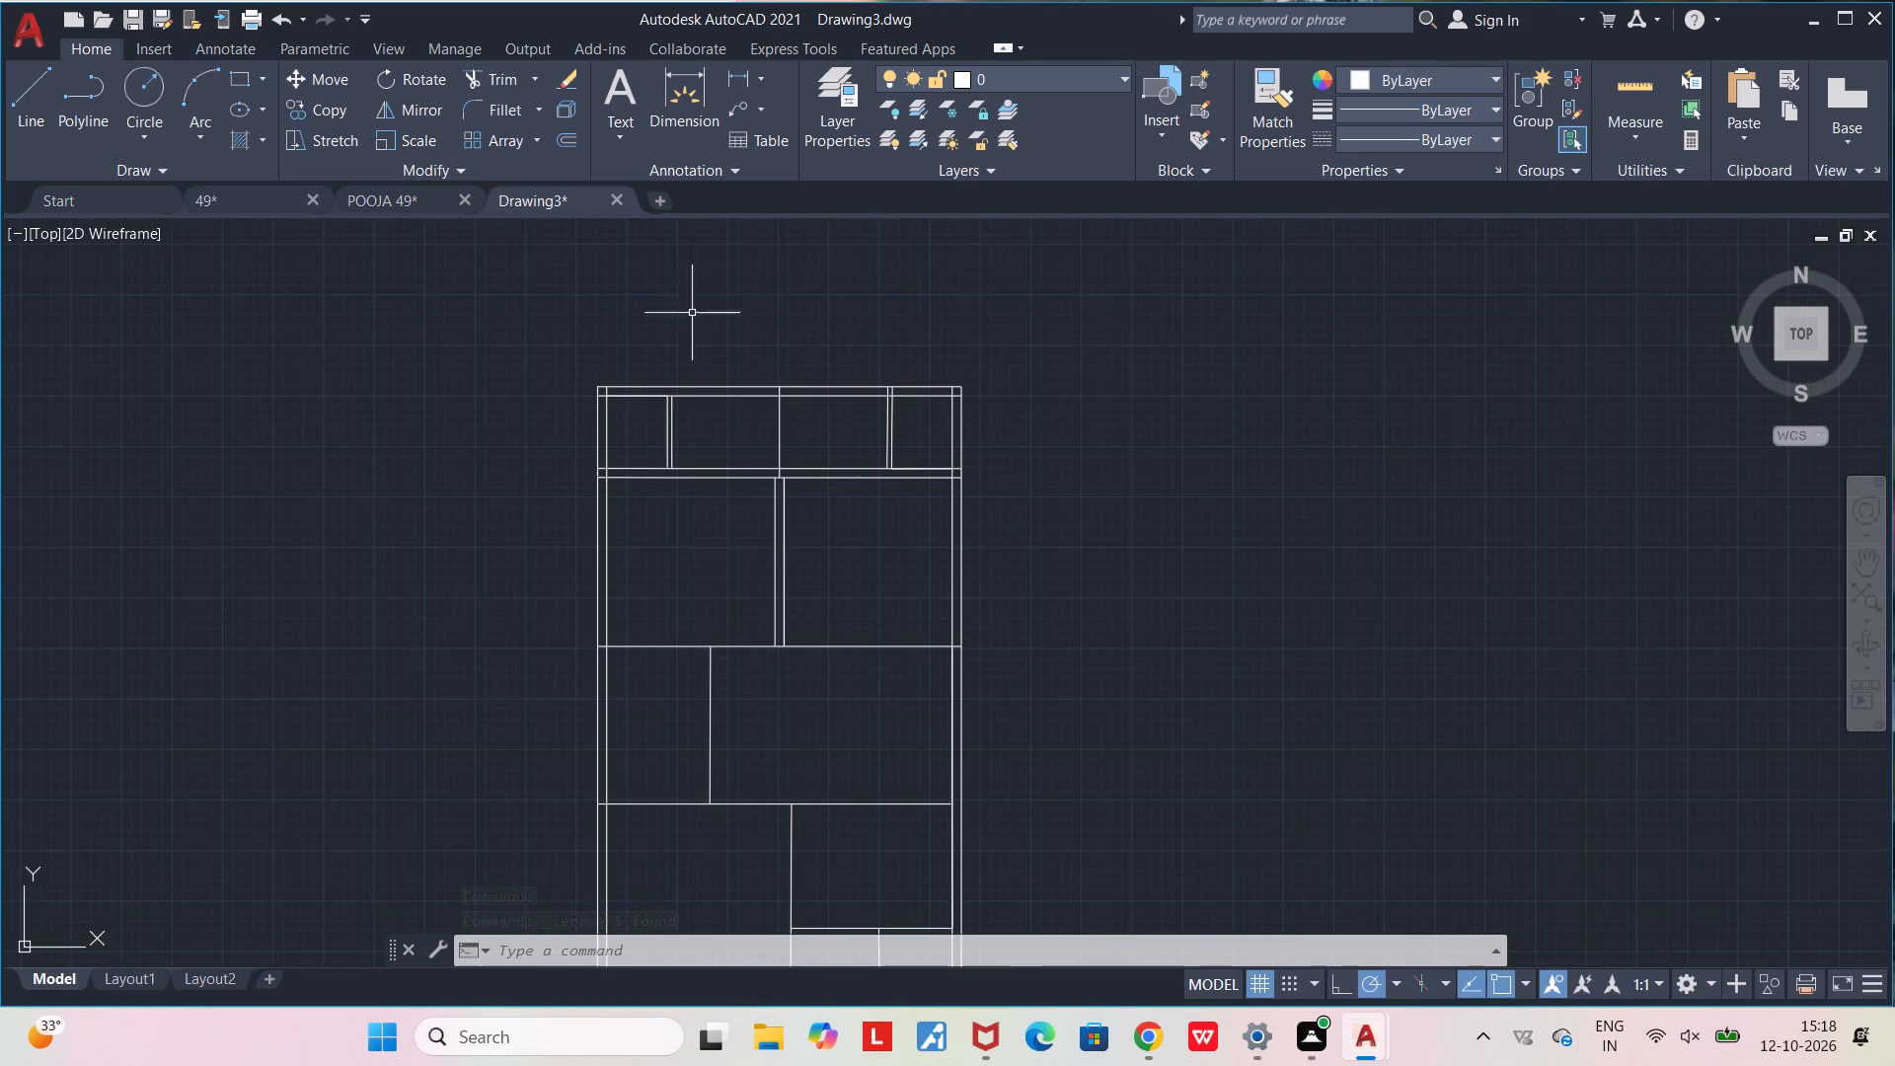
pyautogui.moveTo(723, 551); pyautogui.dragTo(685, 723, button='middle')
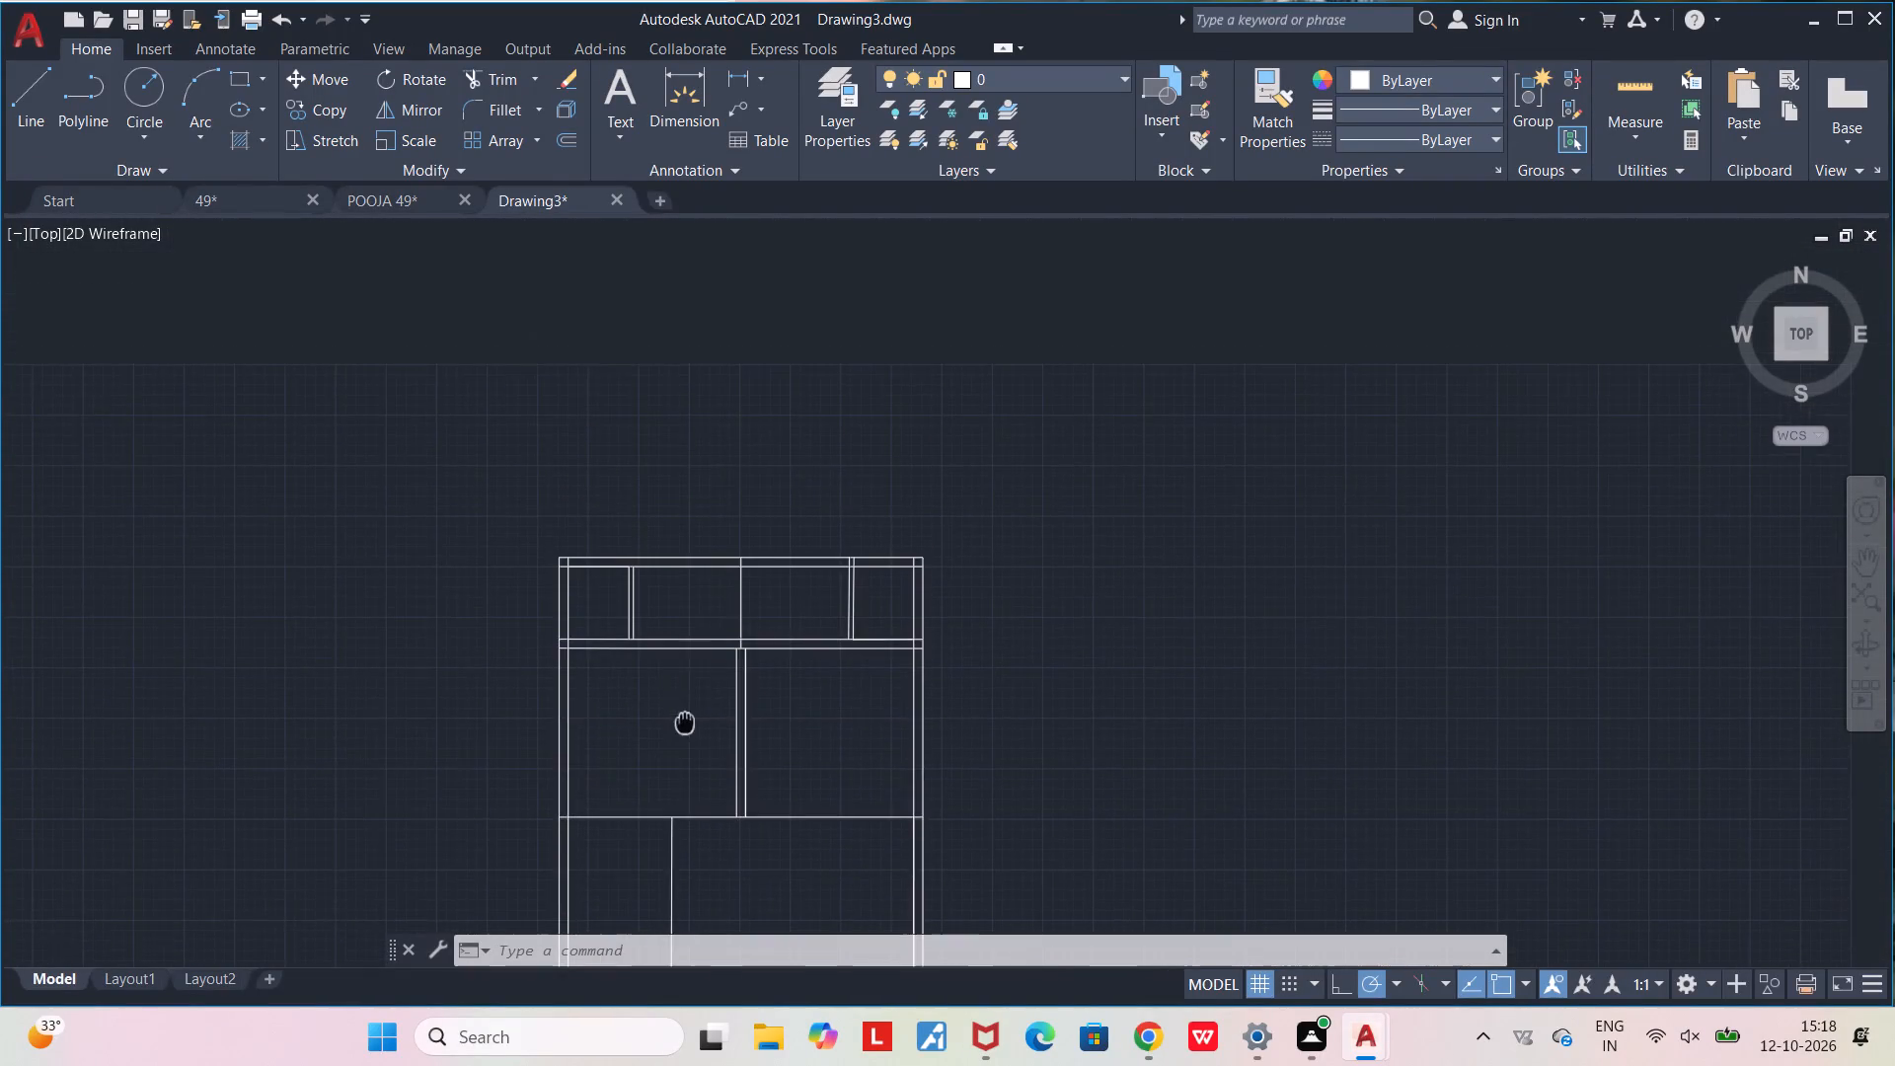
pyautogui.moveTo(685, 723); pyautogui.dragTo(685, 723, button='middle')
pyautogui.scroll(3, 756, 610)
pyautogui.click(688, 587)
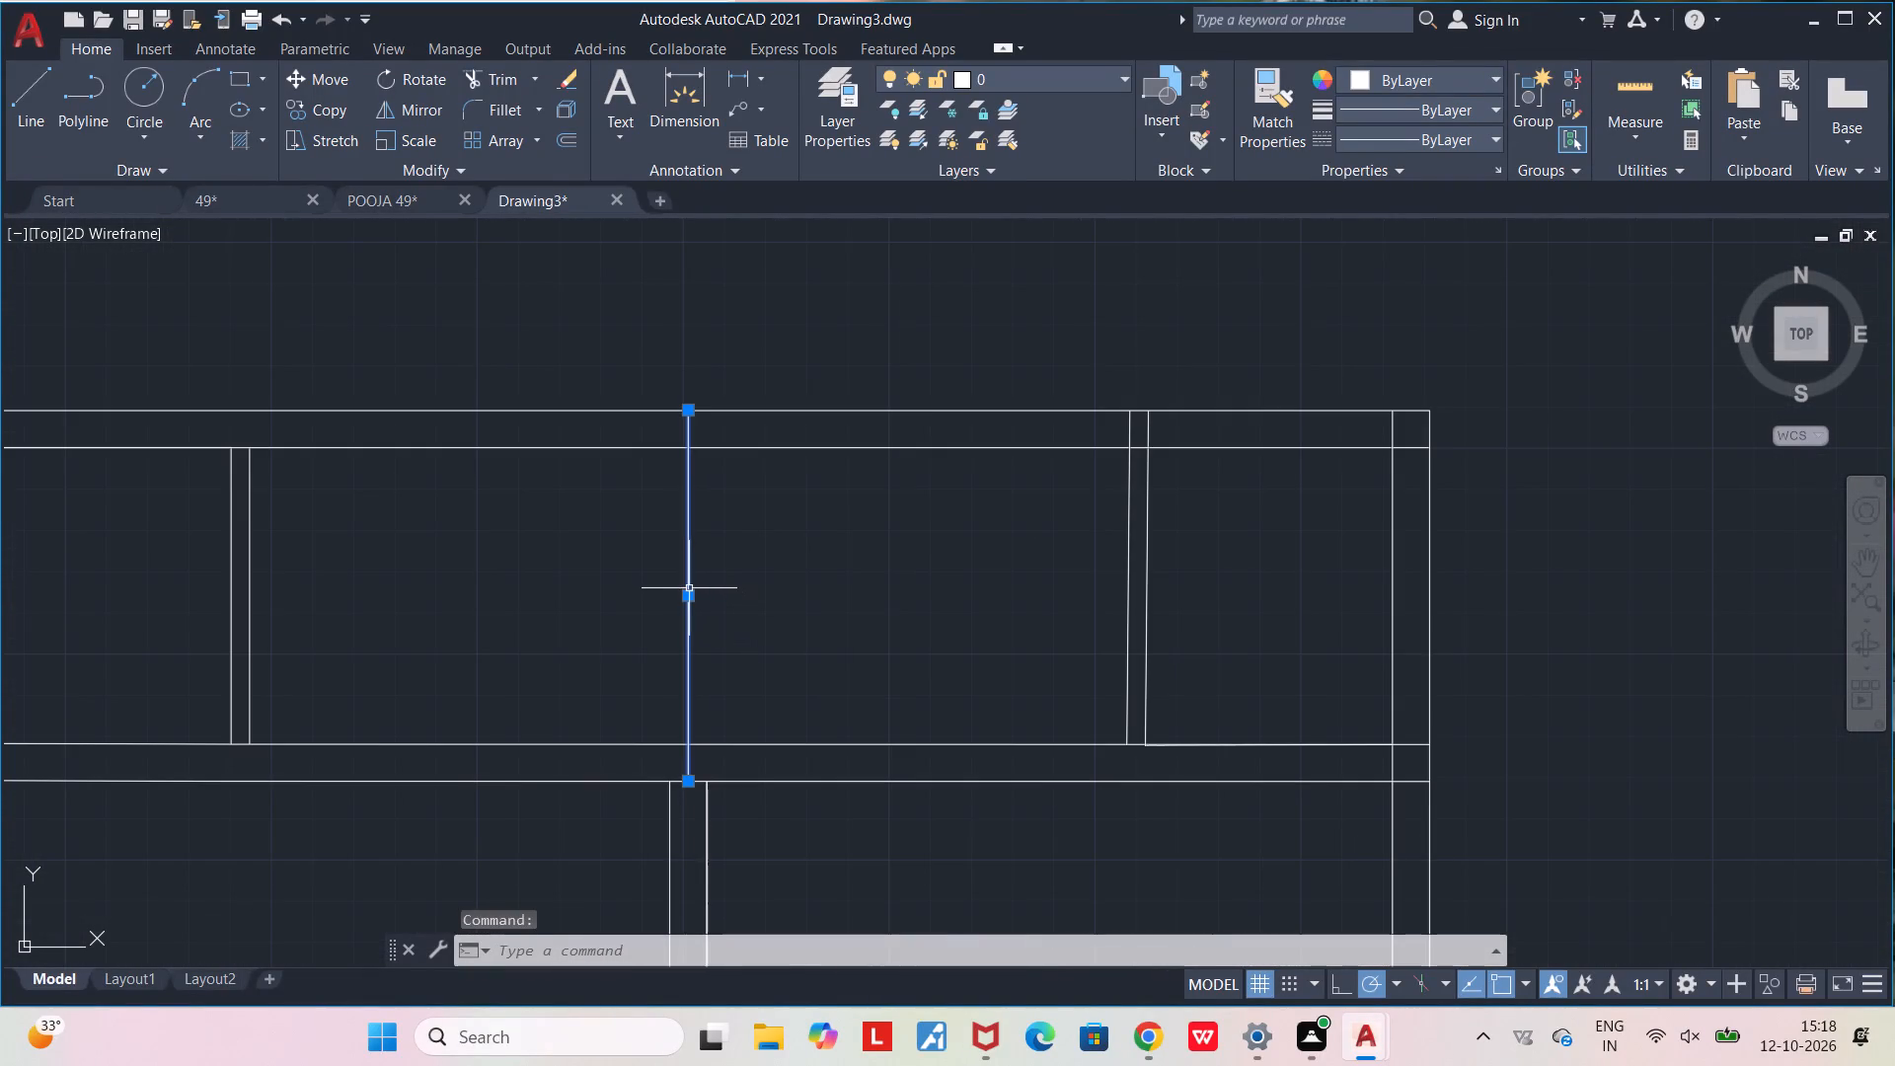
pyautogui.press('Delete')
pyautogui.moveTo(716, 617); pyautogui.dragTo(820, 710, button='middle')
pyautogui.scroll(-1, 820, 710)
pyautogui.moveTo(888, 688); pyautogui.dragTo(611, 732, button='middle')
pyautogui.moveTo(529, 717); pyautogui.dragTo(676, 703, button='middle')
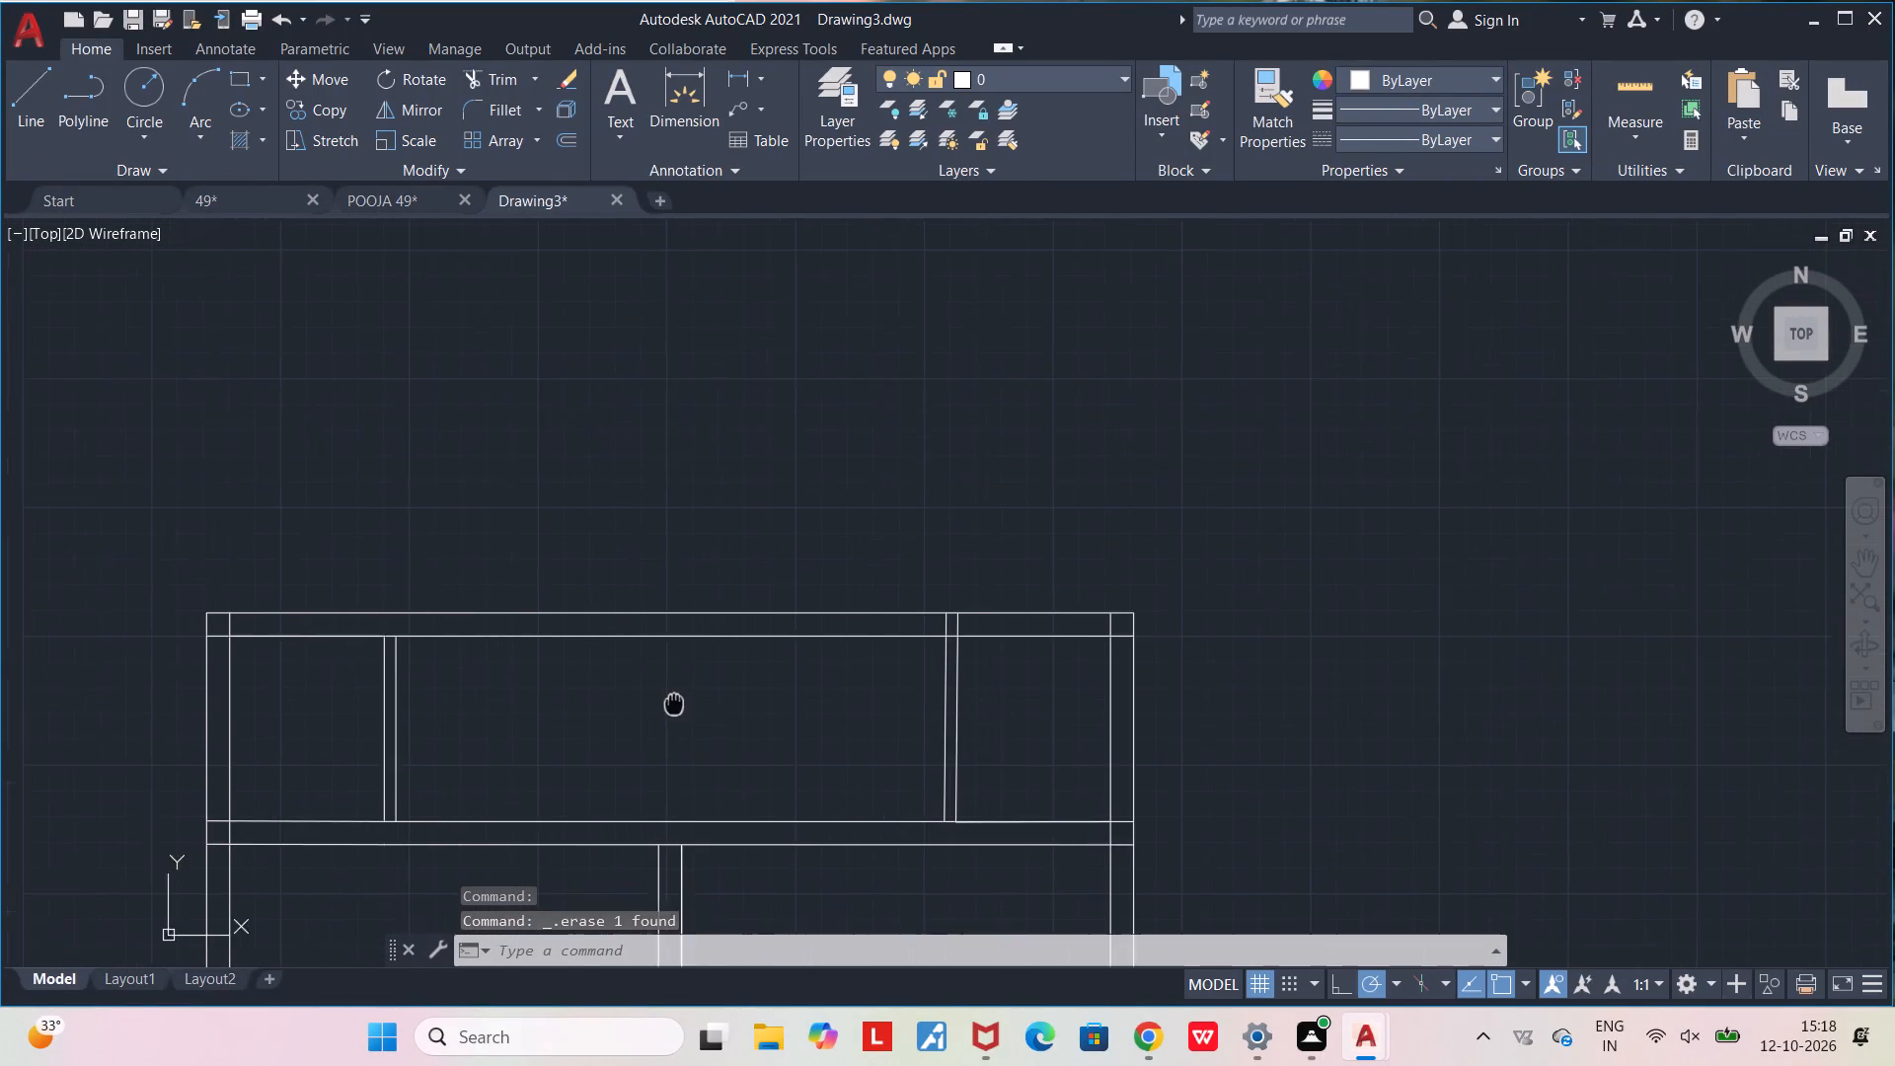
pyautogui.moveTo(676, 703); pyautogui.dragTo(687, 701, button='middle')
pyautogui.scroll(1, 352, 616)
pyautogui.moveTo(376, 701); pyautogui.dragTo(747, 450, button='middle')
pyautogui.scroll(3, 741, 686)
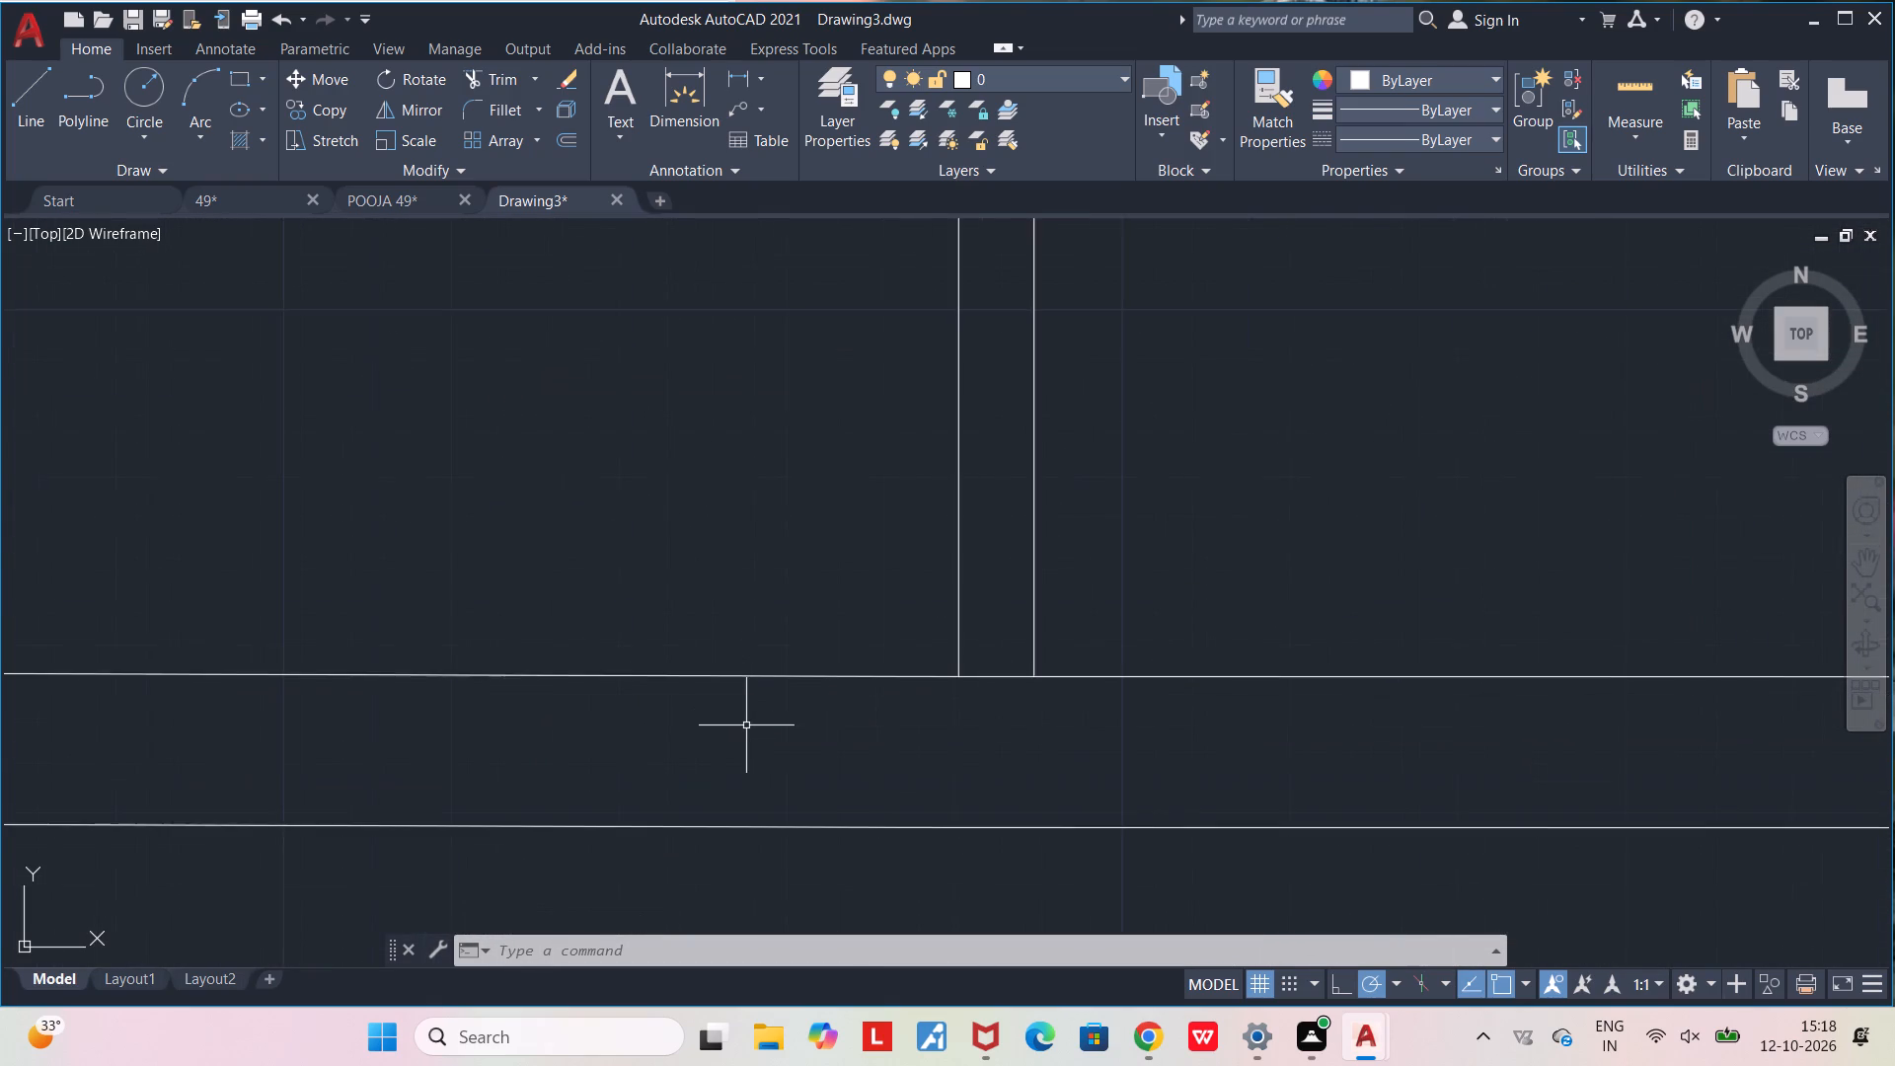
# Draw a vertical door-jamb line about 9" long across the upper cross wall, just left of the left partition in the top strip.
pyautogui.moveTo(742, 724); pyautogui.dragTo(638, 673, button='middle')
pyautogui.scroll(-1, 638, 673)
pyautogui.press('l')
pyautogui.press('Return')
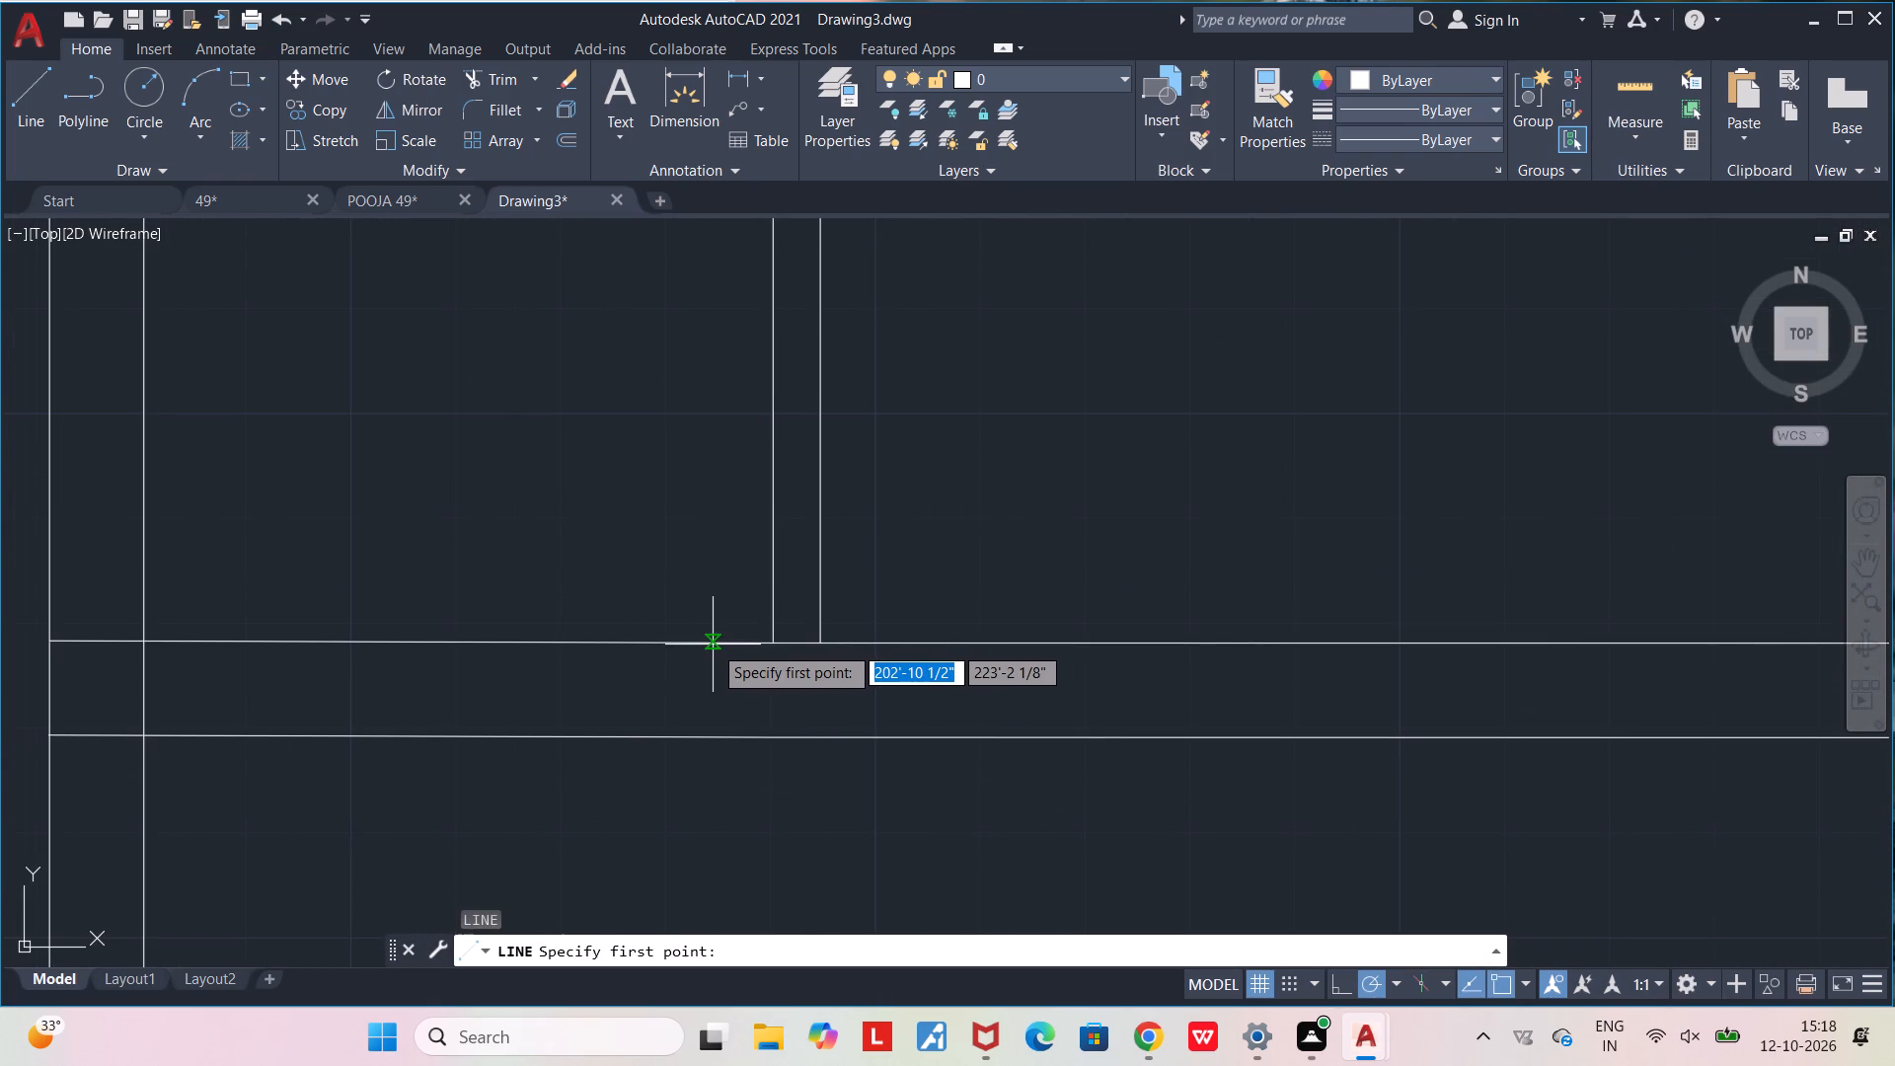
pyautogui.scroll(2, 712, 645)
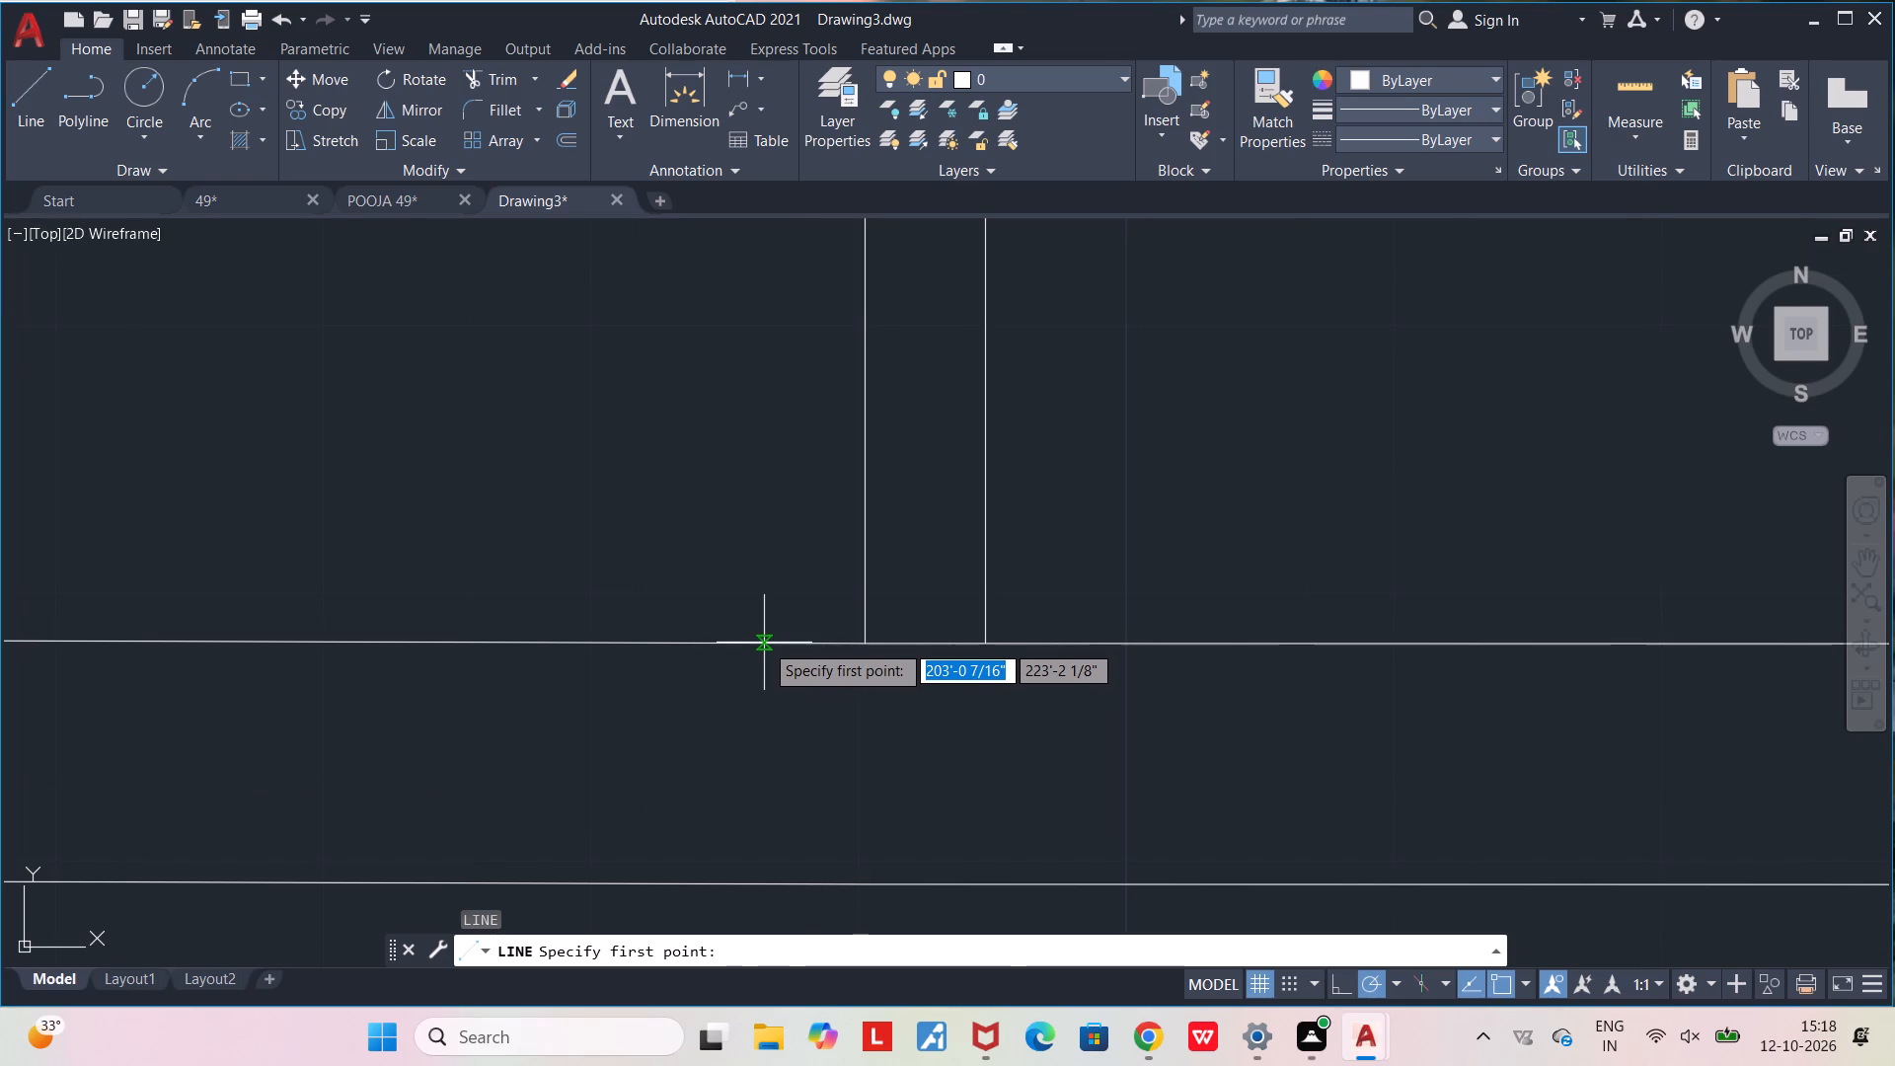
pyautogui.click(764, 643)
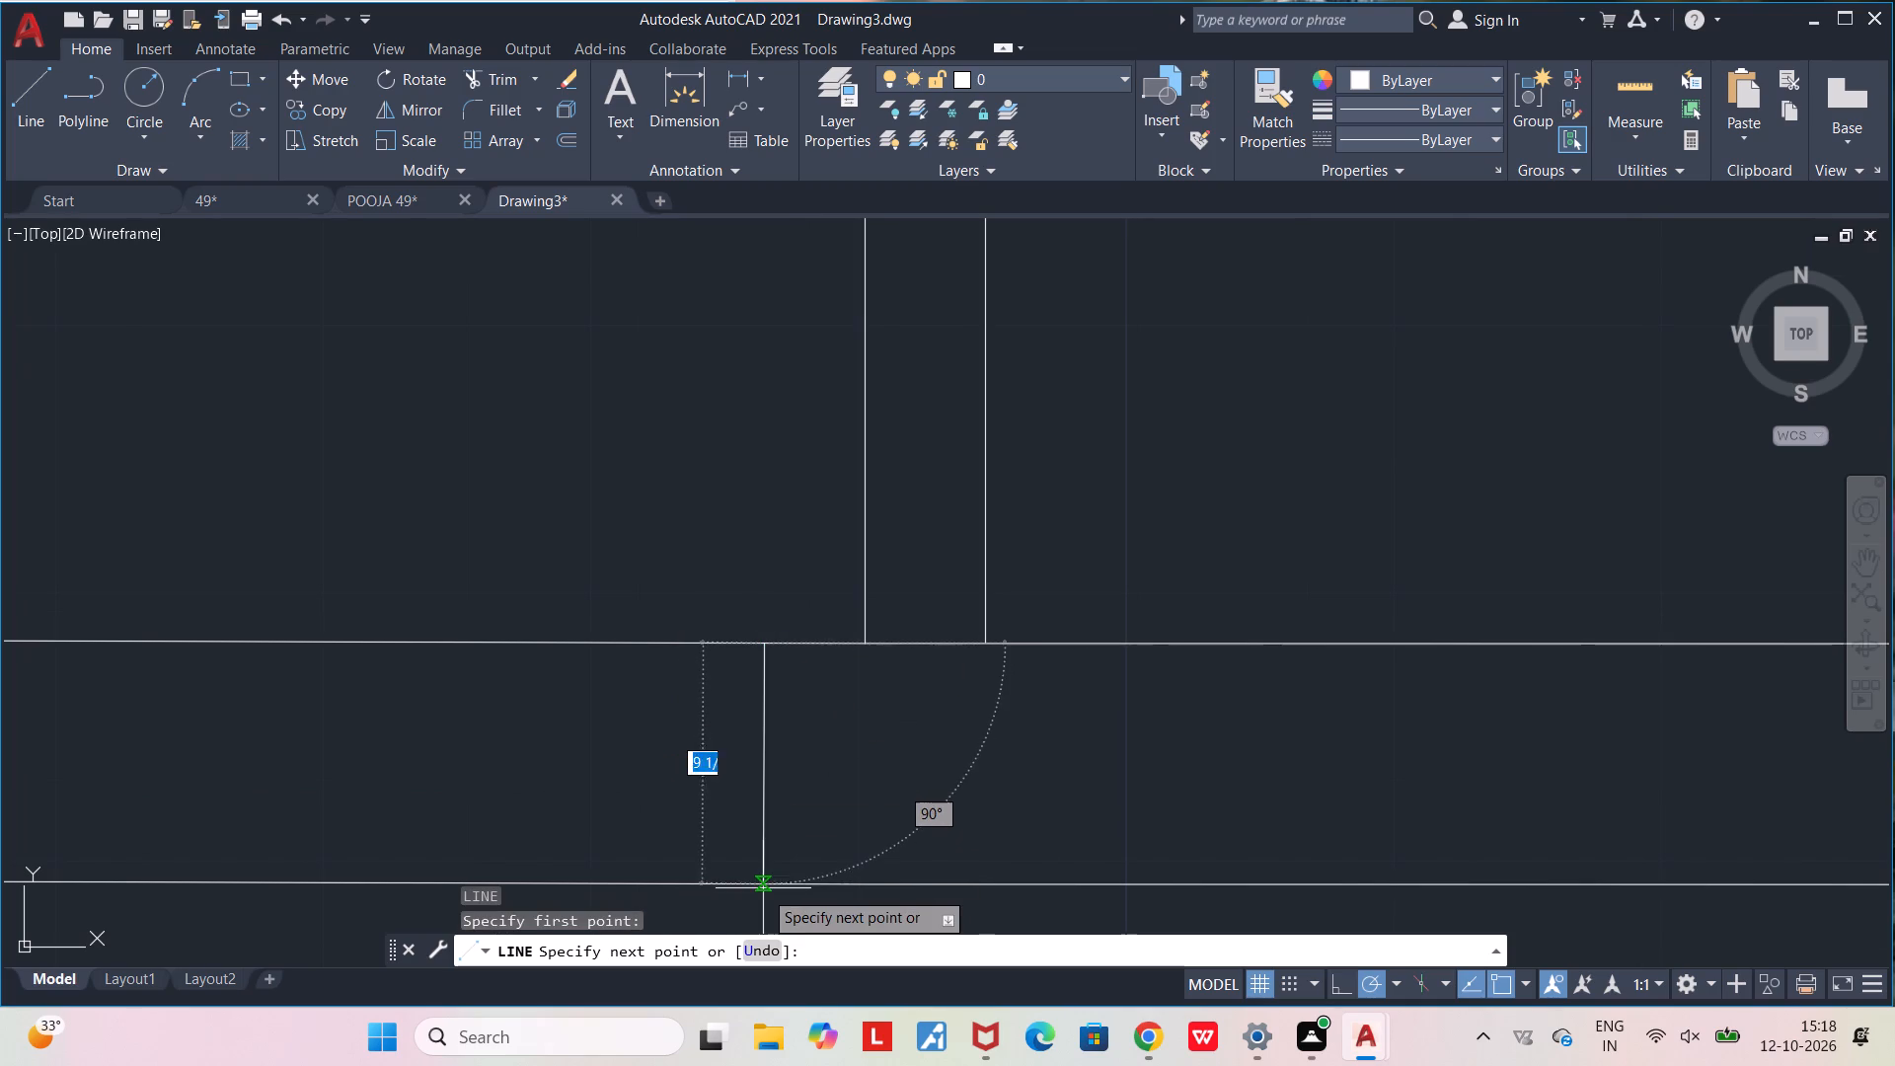
pyautogui.click(765, 884)
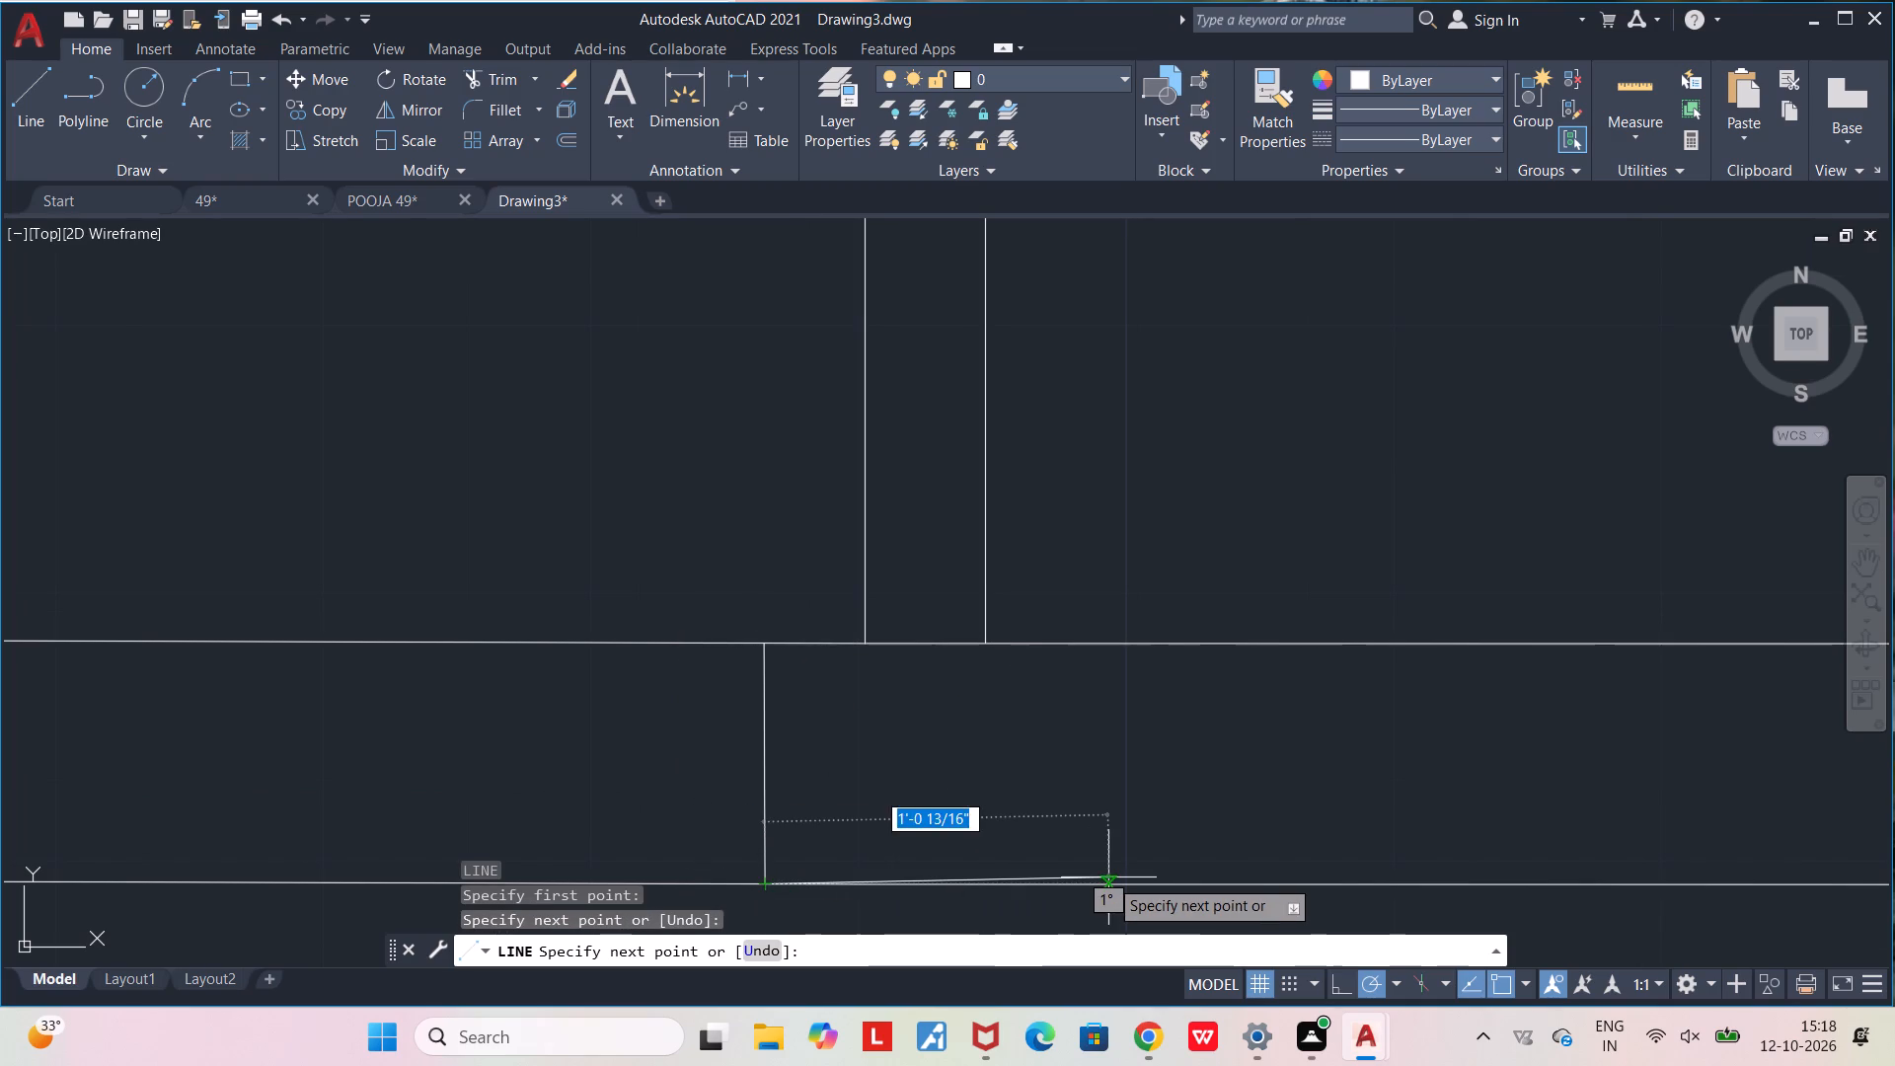
pyautogui.press('Escape')
# Draw a second vertical jamb line across the same cross wall, between the first jamb and the left outer wall.
pyautogui.moveTo(903, 805); pyautogui.dragTo(1158, 600, button='middle')
pyautogui.scroll(-3, 1158, 600)
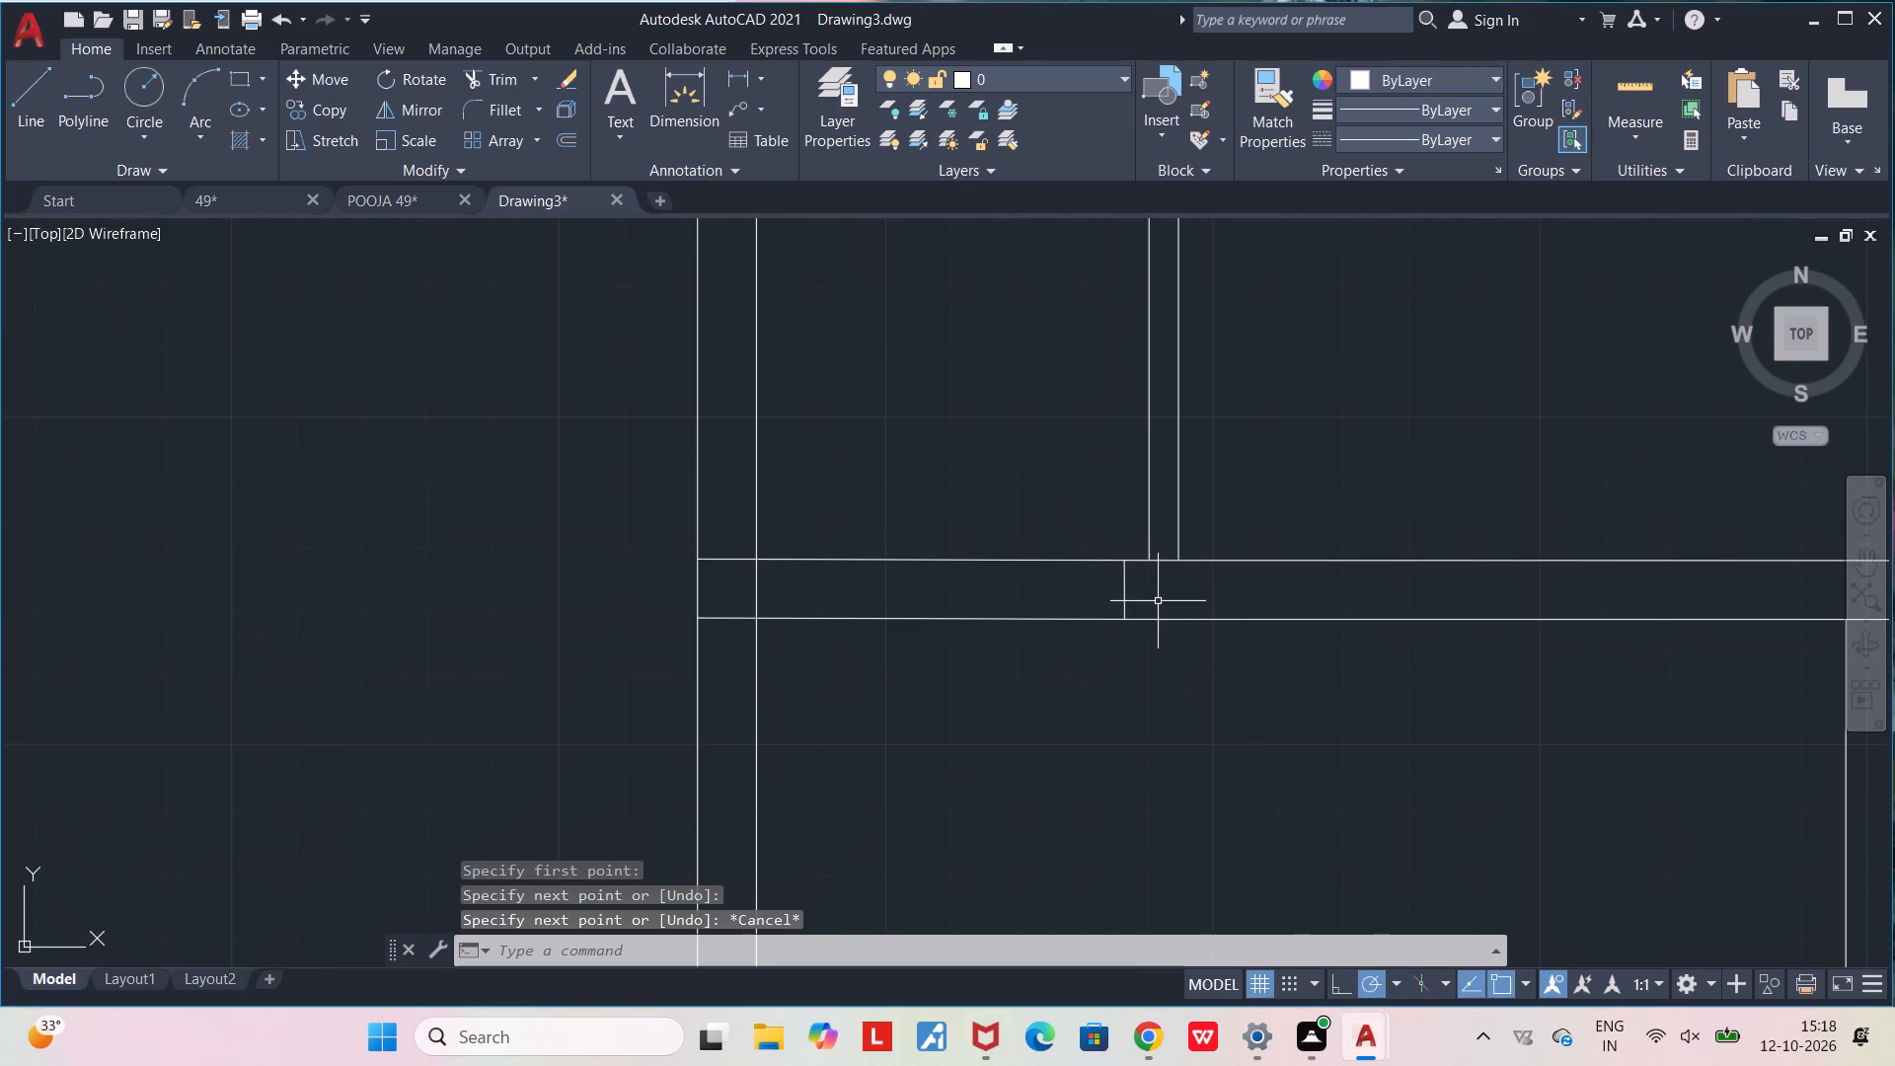
pyautogui.moveTo(976, 610); pyautogui.dragTo(734, 742, button='middle')
pyautogui.press('l')
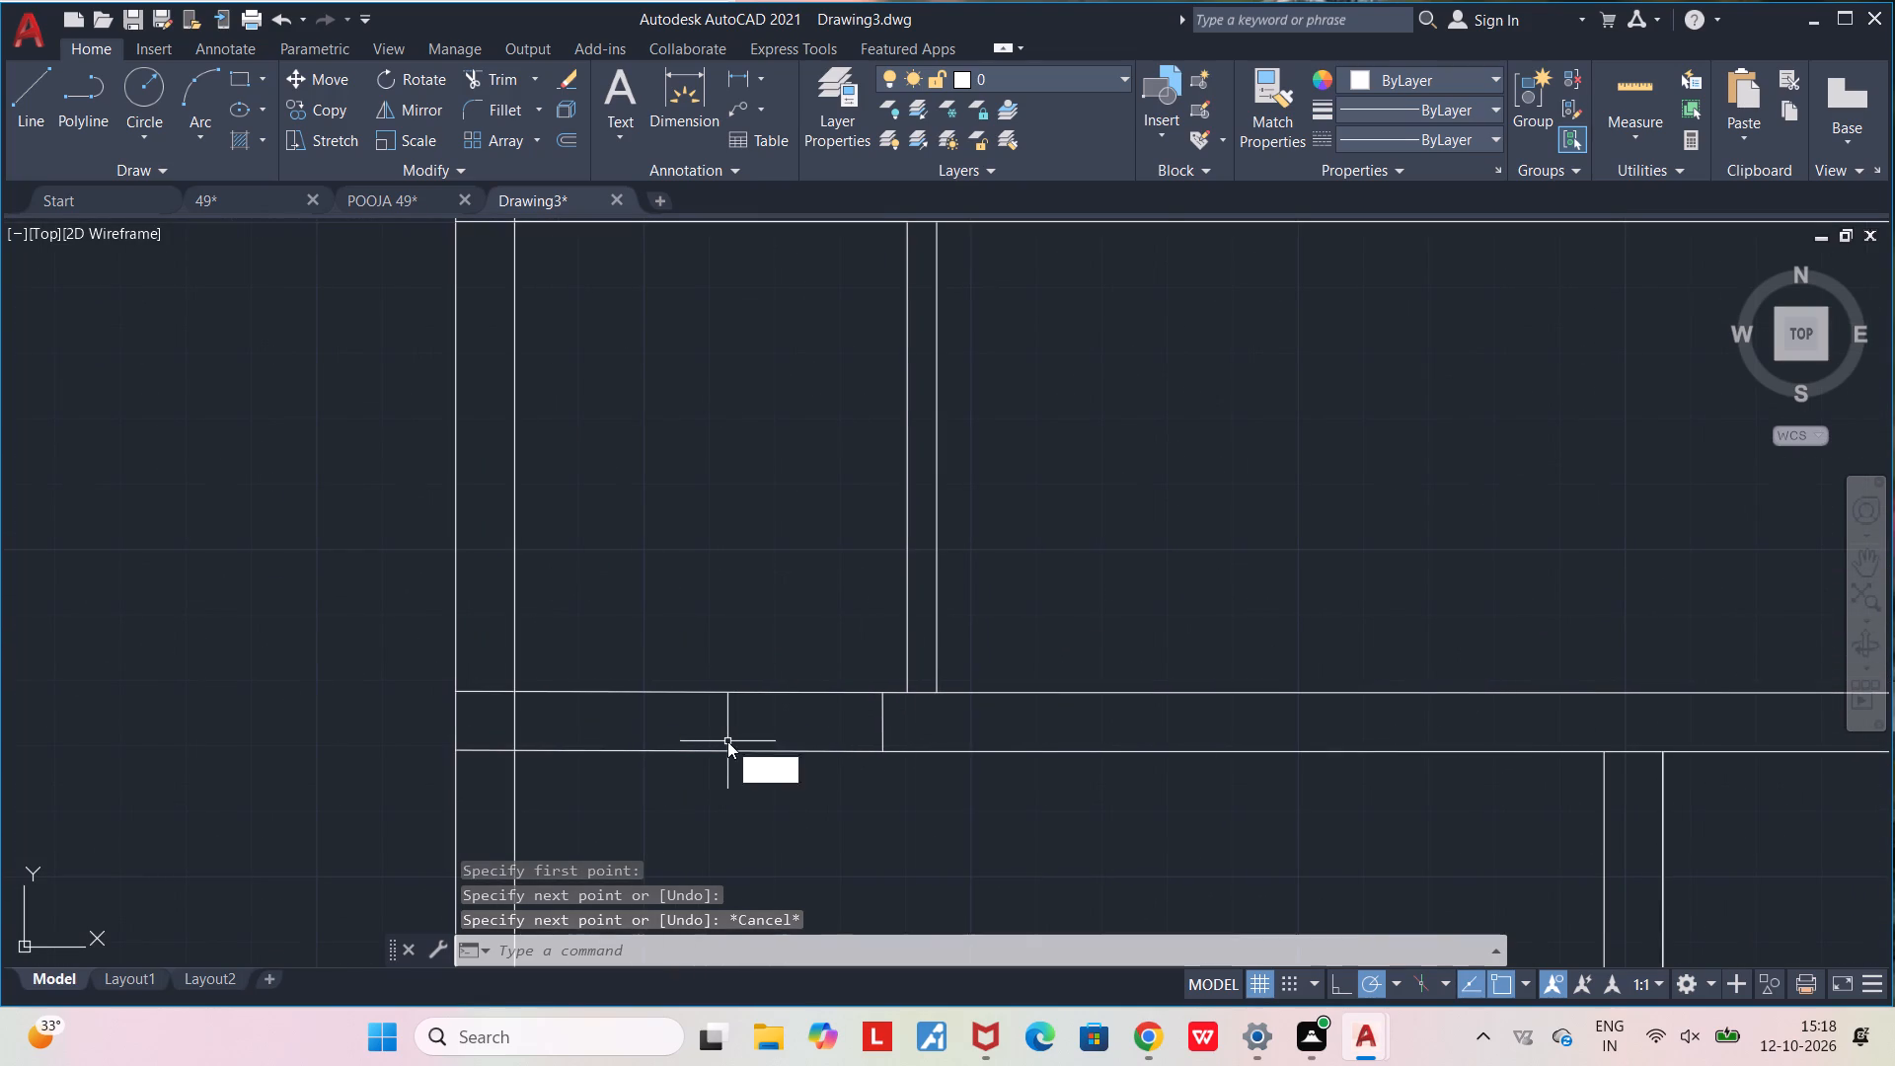
pyautogui.press('Return')
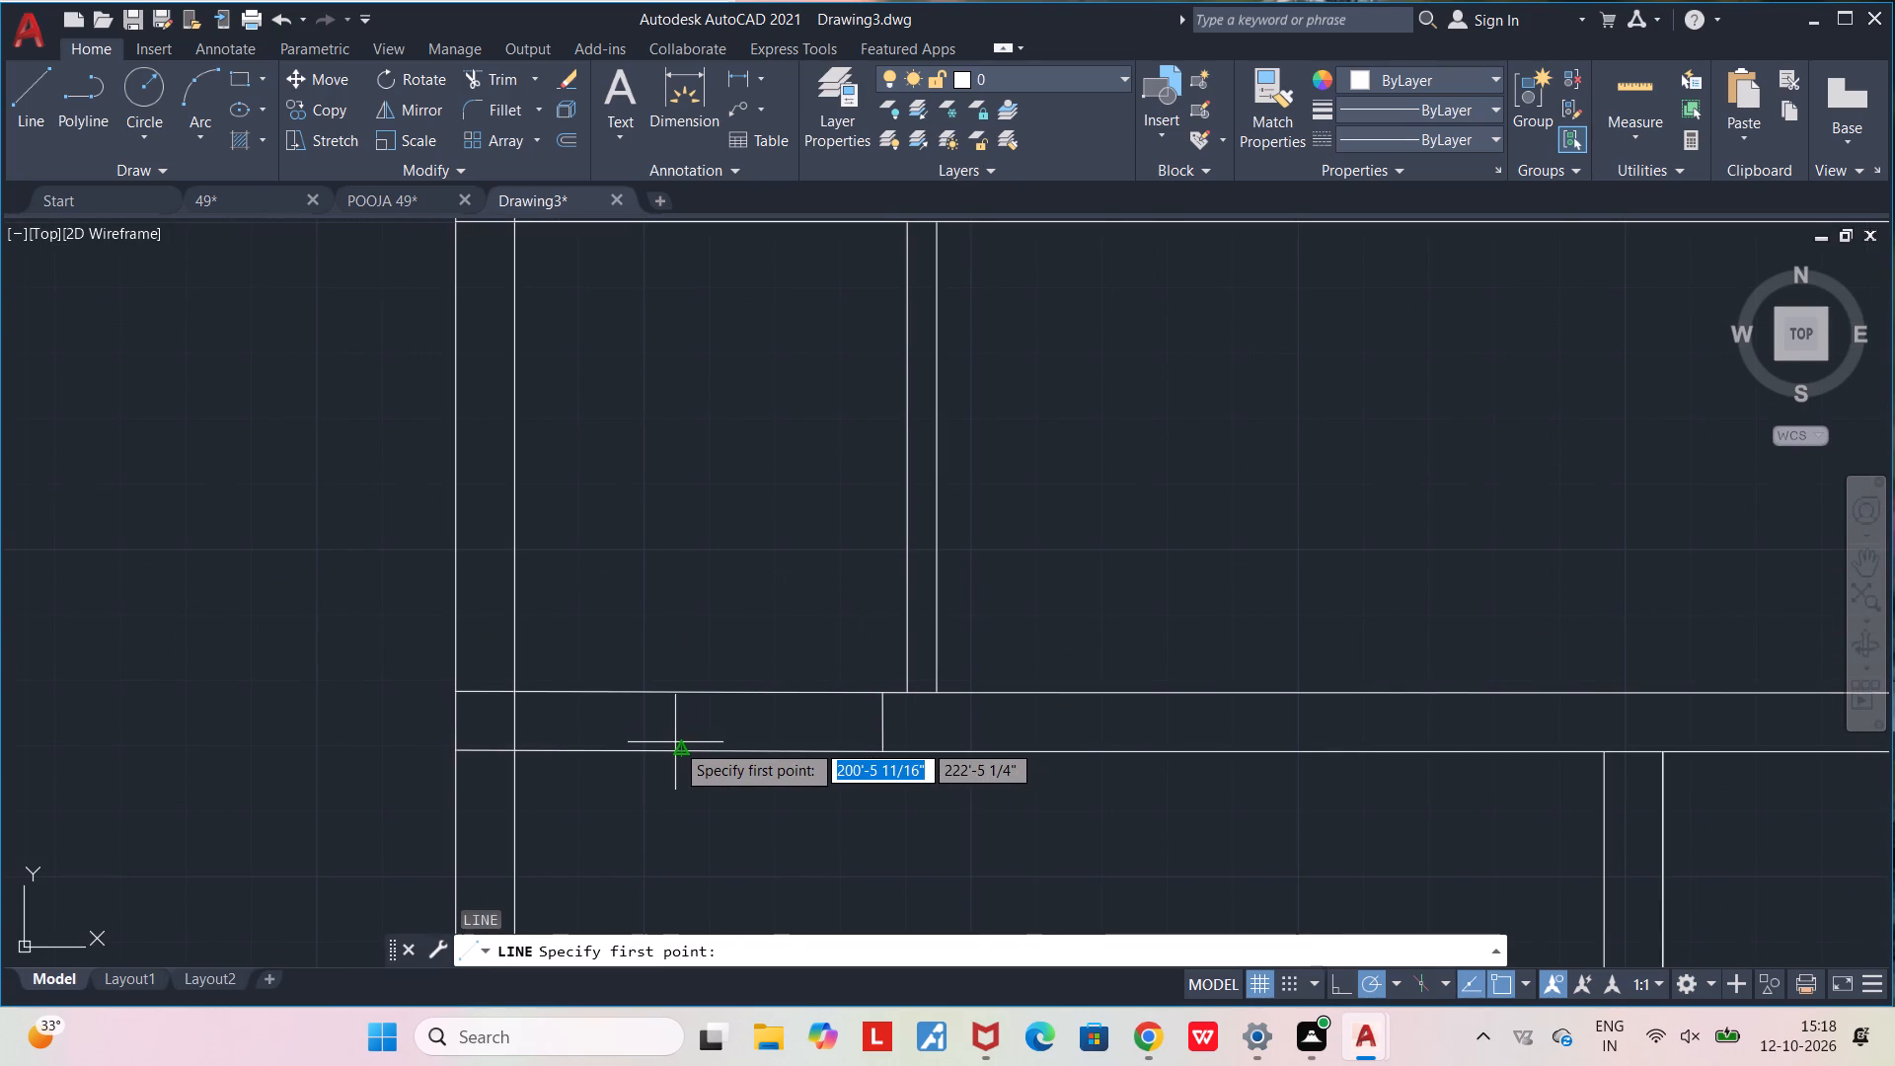
pyautogui.click(685, 750)
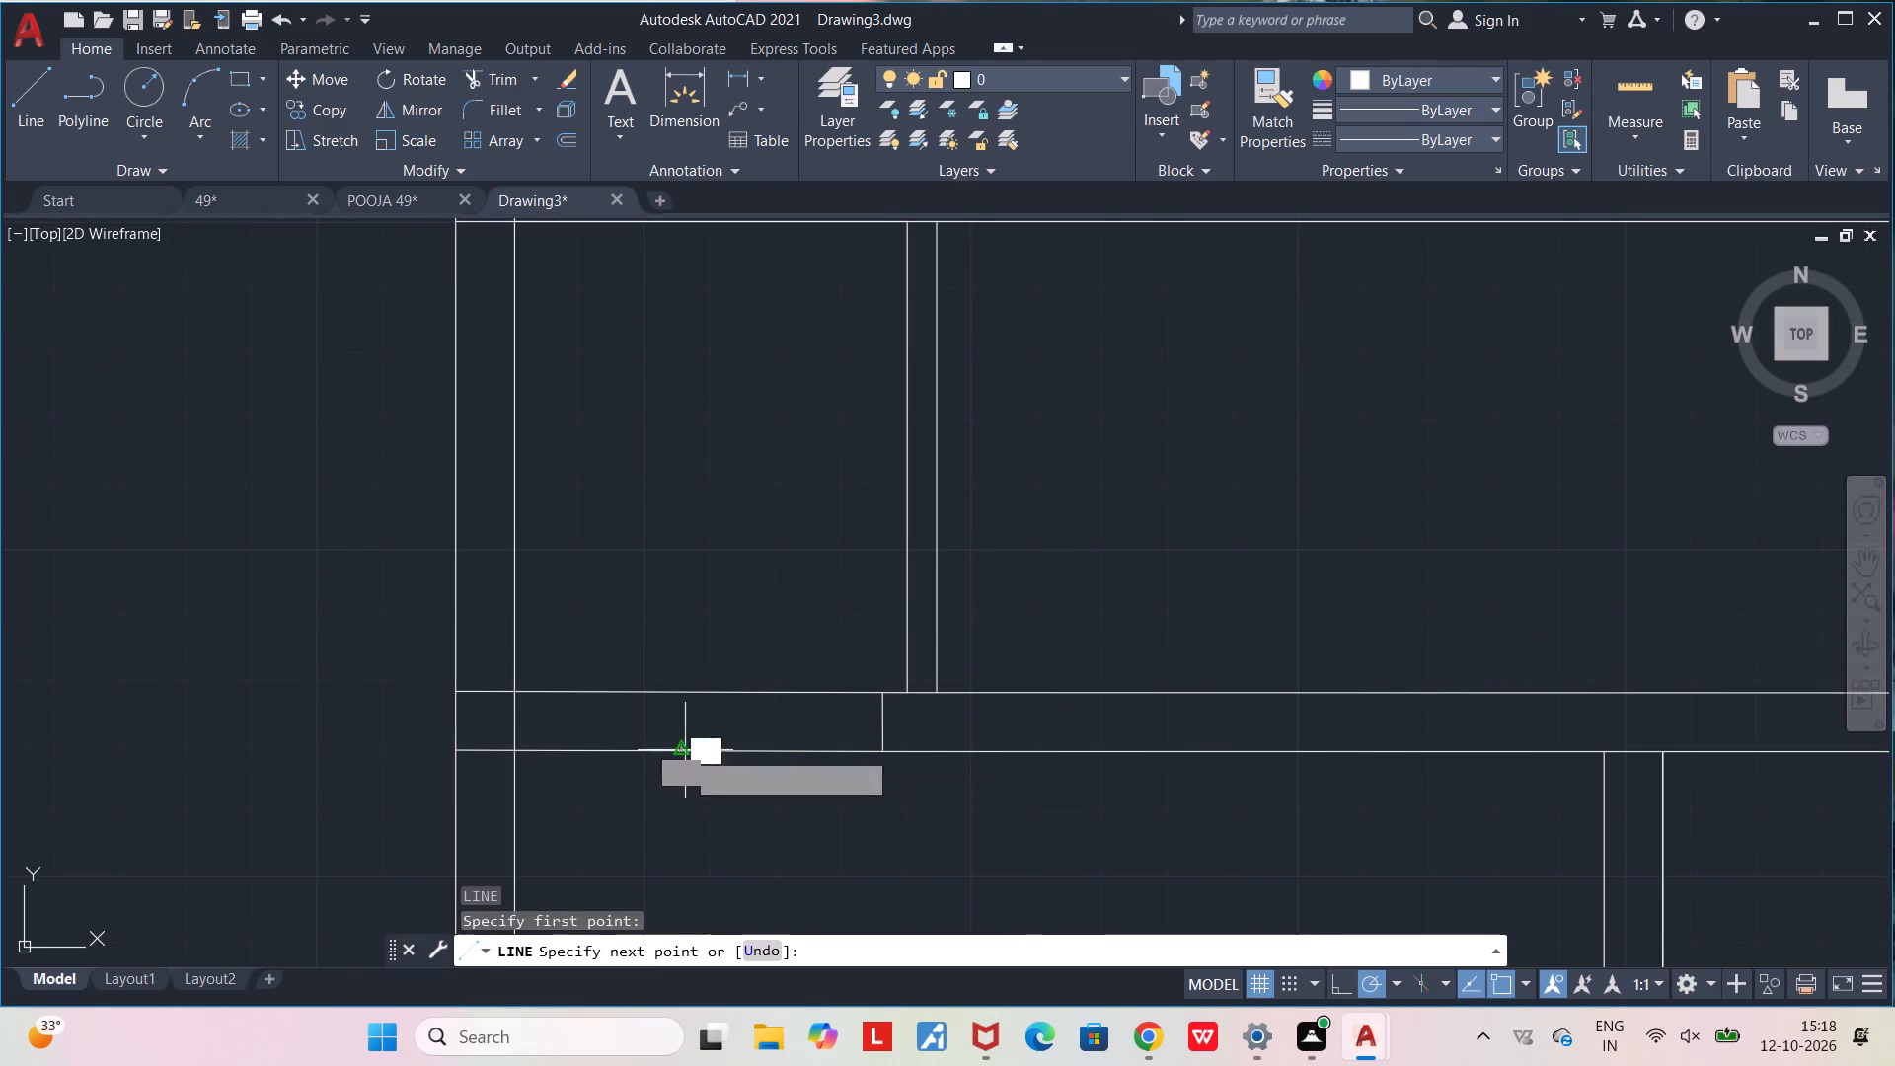
pyautogui.click(684, 697)
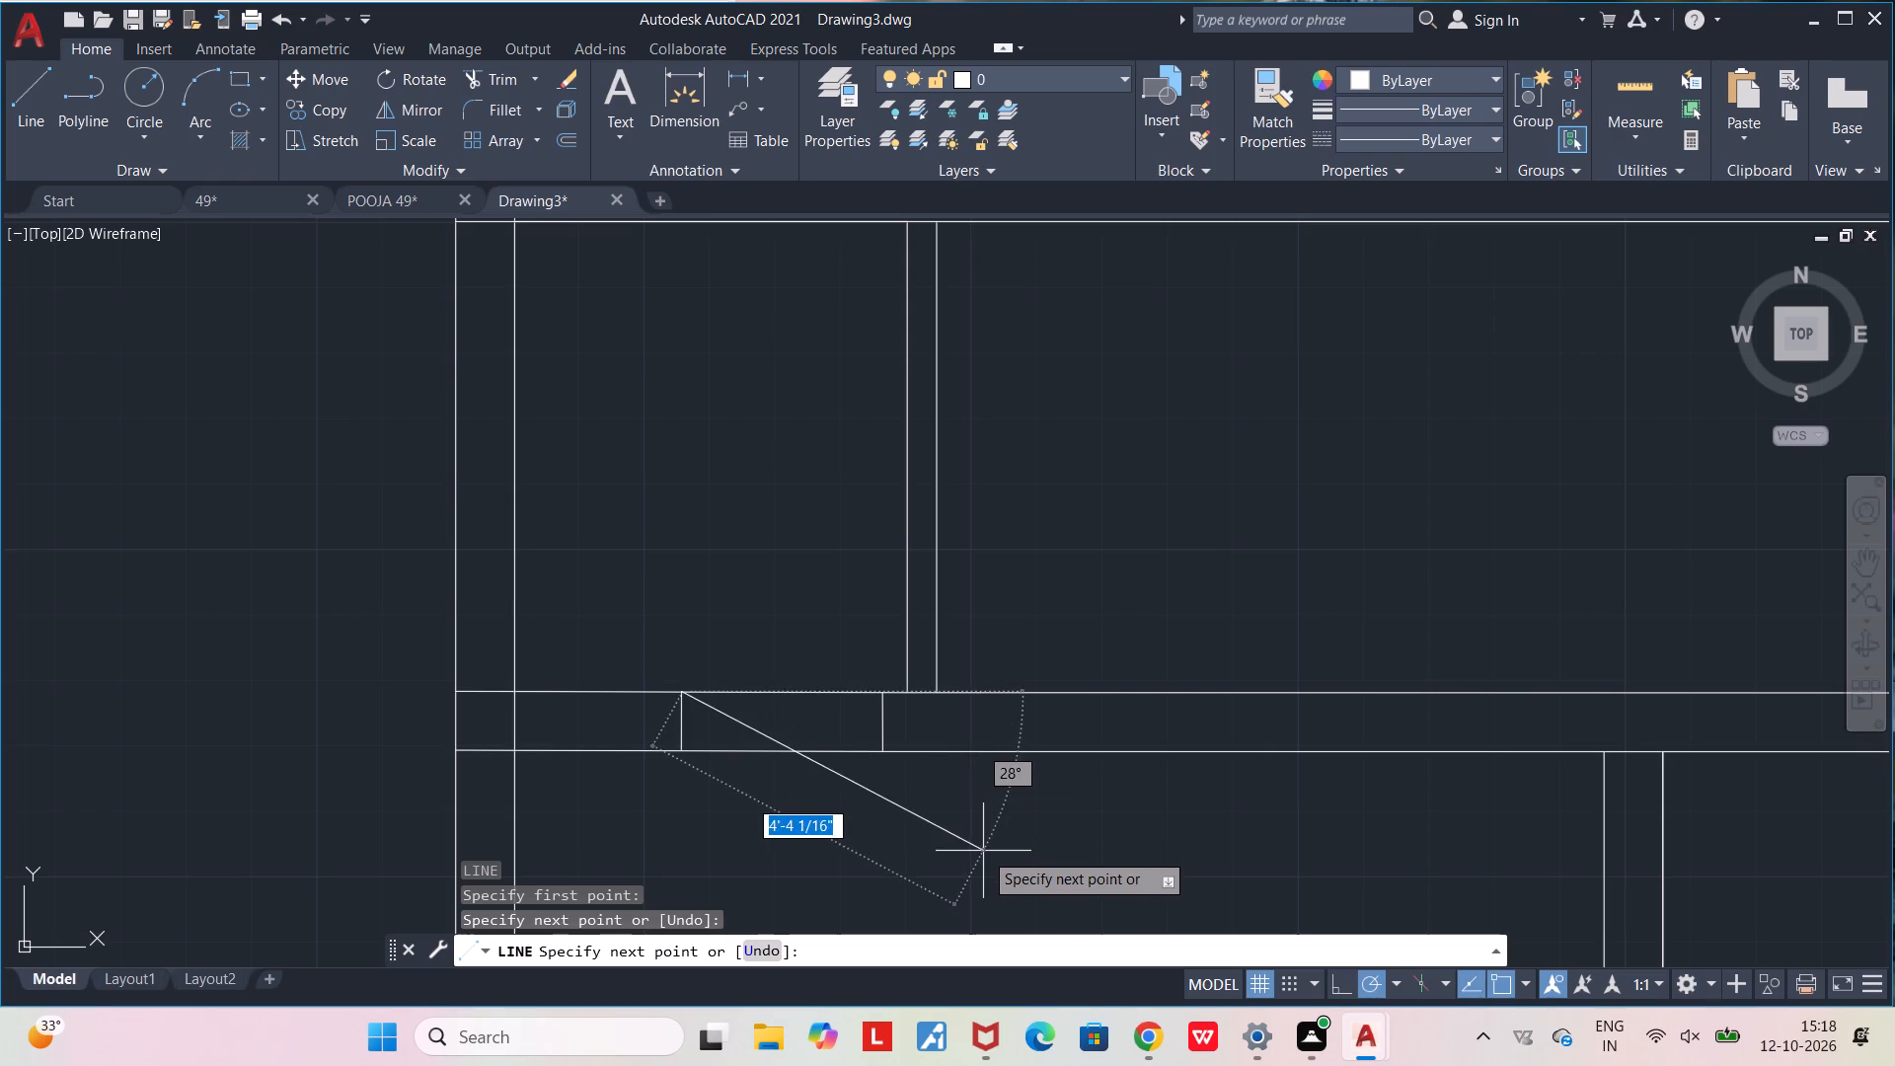
pyautogui.press('Escape')
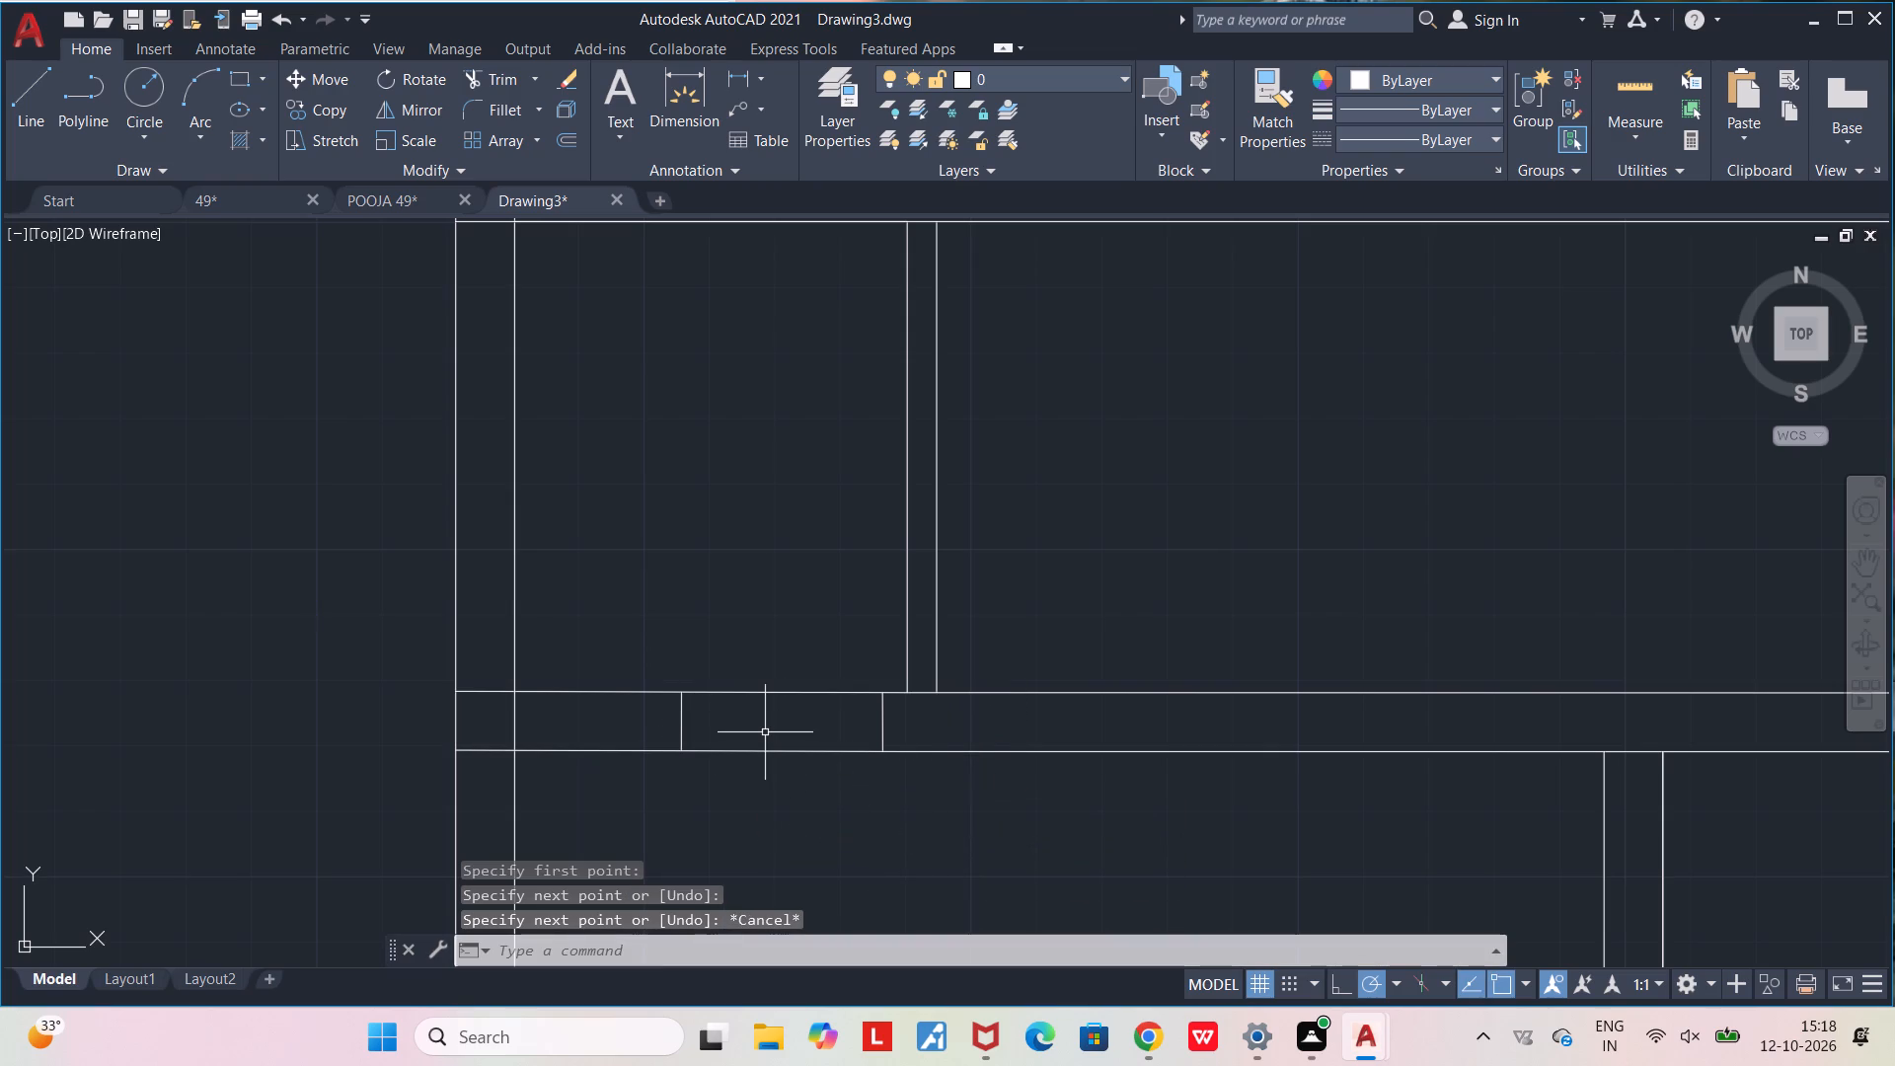
# Trim both cross-wall lines between the two jambs to open a doorway into the top-left room.
pyautogui.press('t')
pyautogui.press('r')
pyautogui.press('Return')
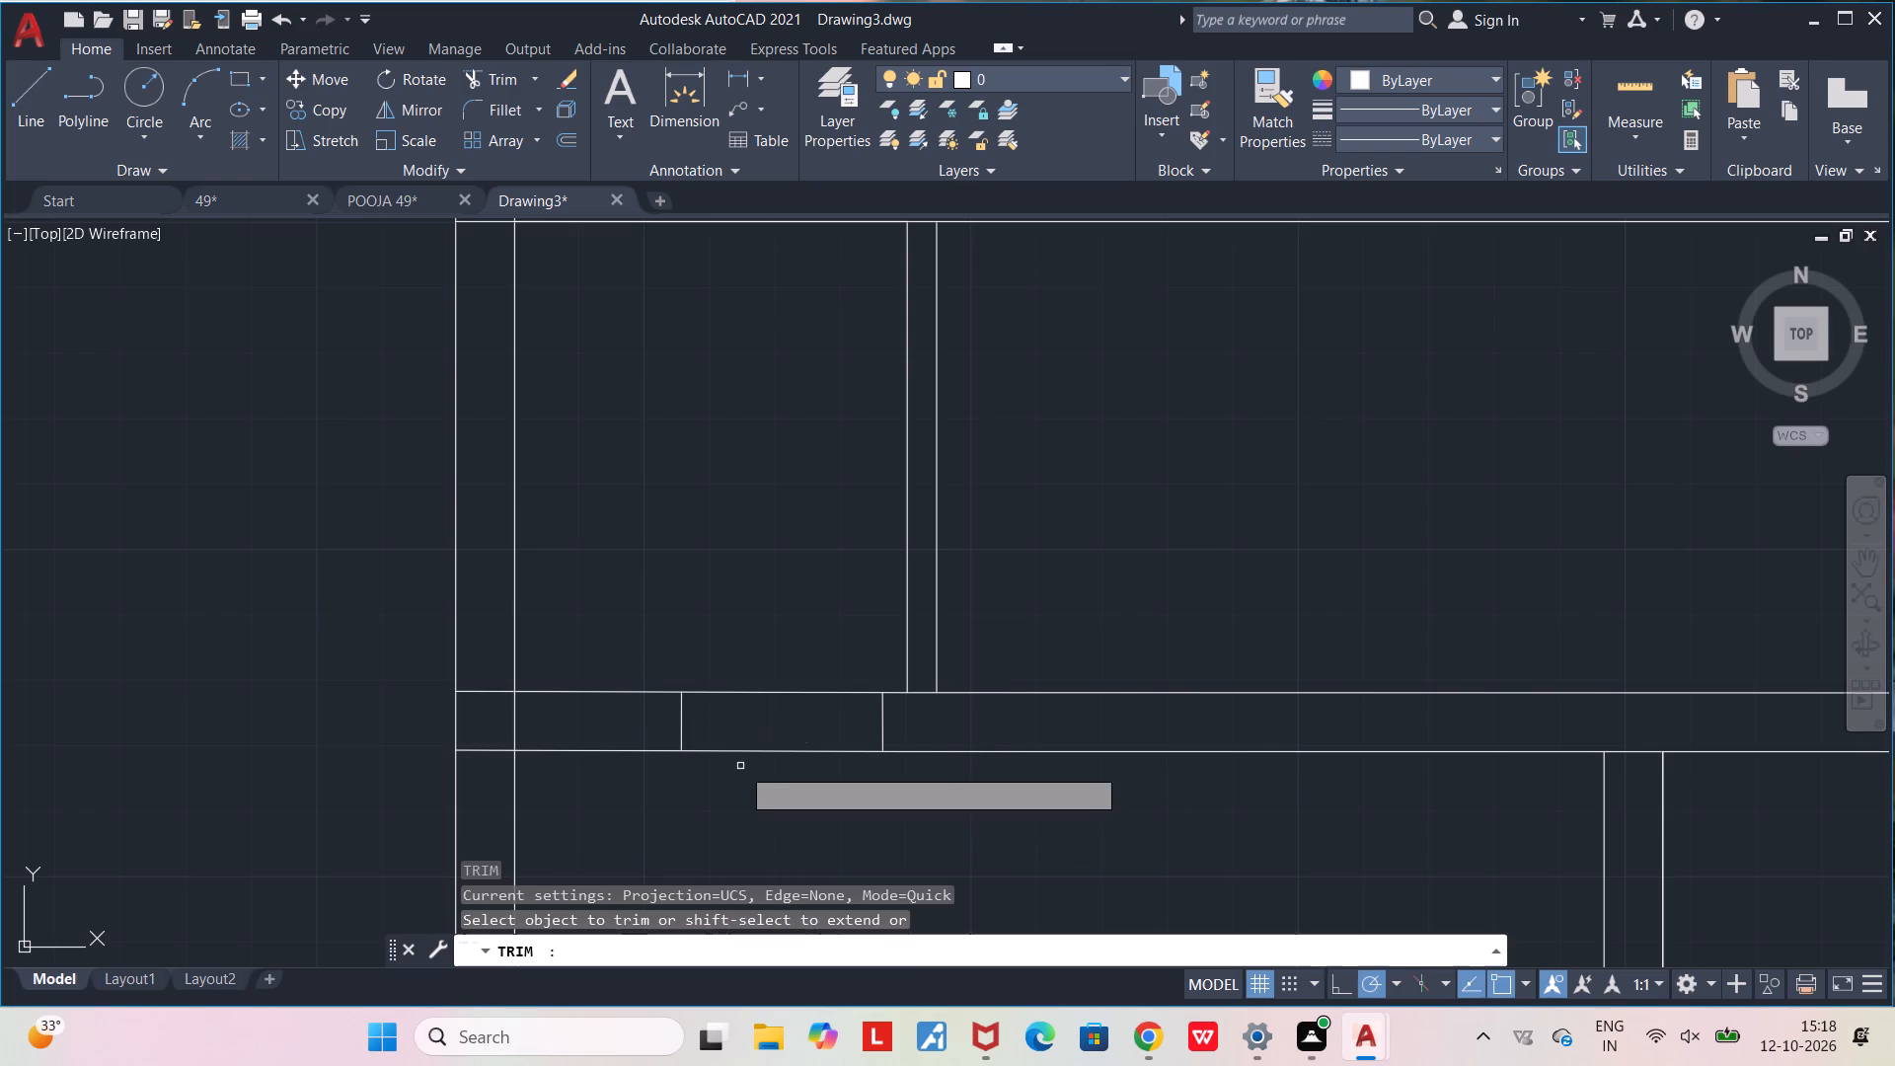
pyautogui.moveTo(744, 768); pyautogui.dragTo(745, 624)
pyautogui.moveTo(770, 725); pyautogui.dragTo(645, 764, button='middle')
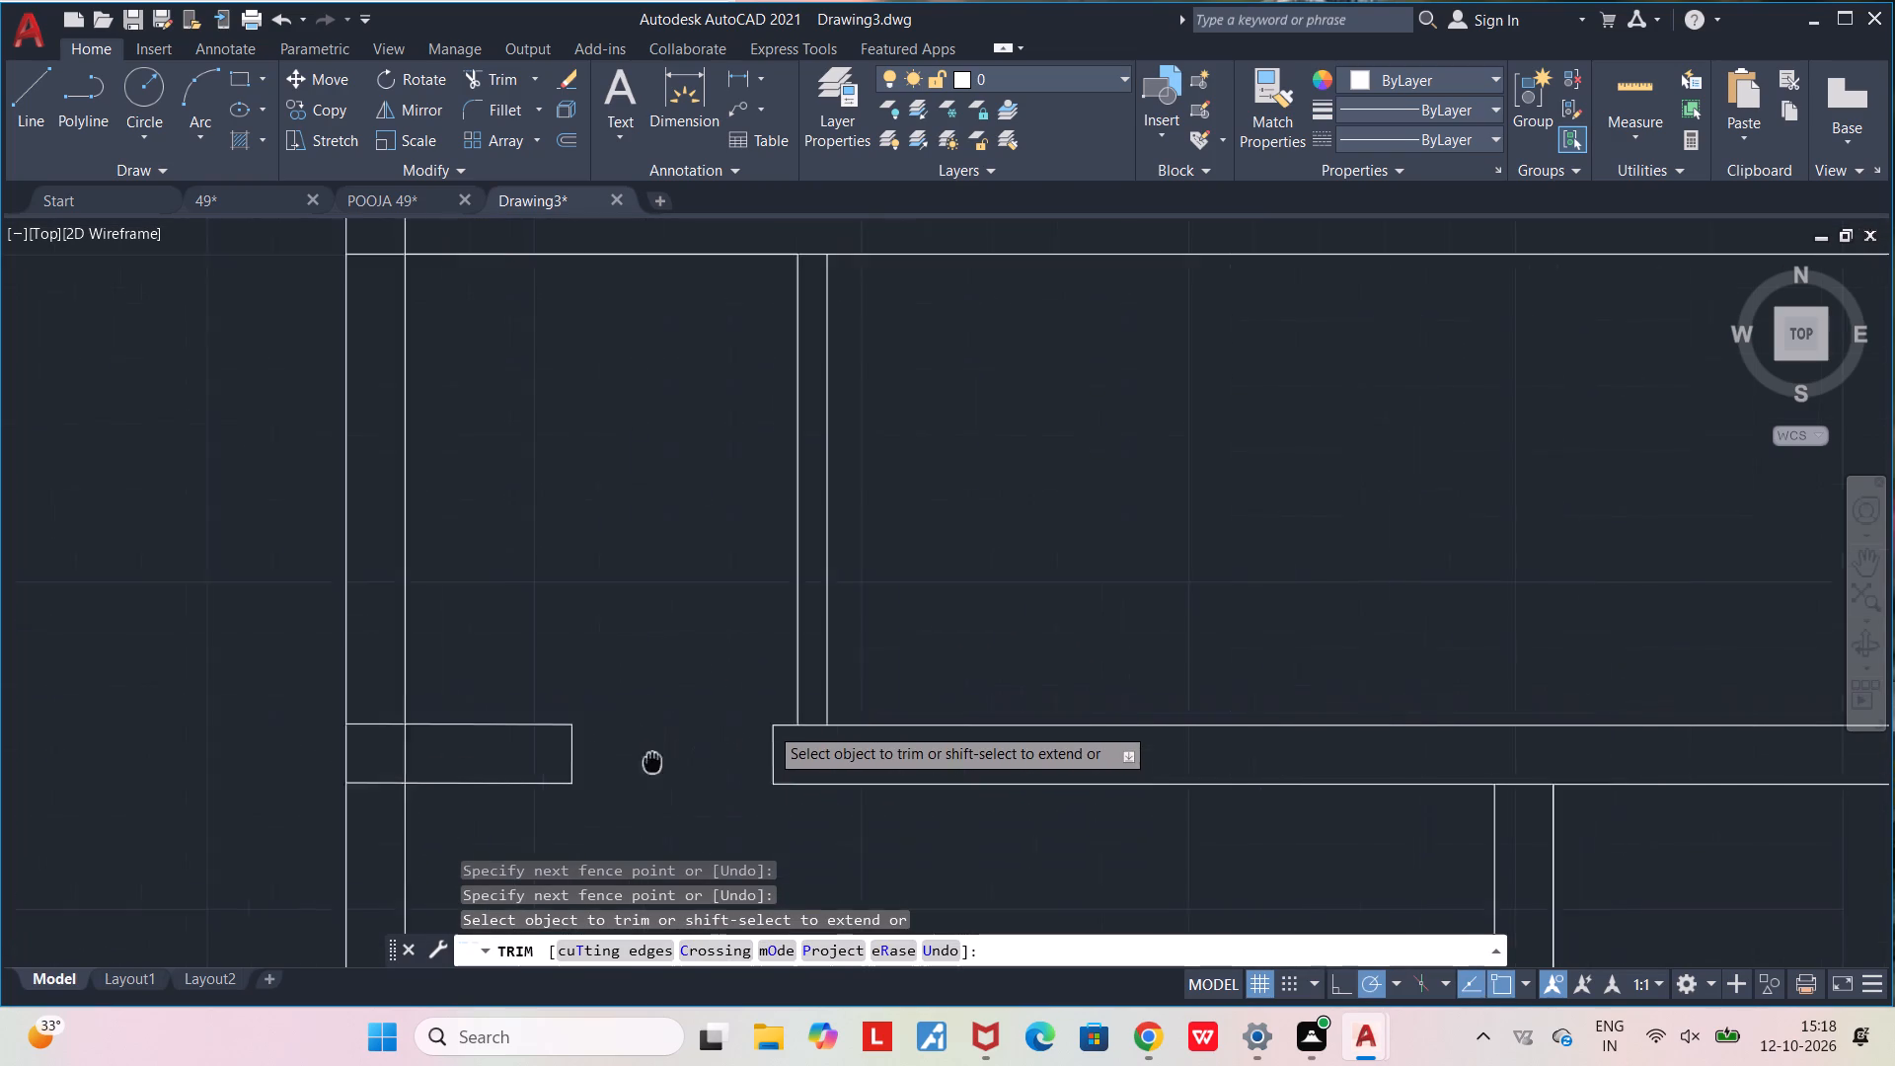
pyautogui.moveTo(645, 764); pyautogui.dragTo(627, 771, button='middle')
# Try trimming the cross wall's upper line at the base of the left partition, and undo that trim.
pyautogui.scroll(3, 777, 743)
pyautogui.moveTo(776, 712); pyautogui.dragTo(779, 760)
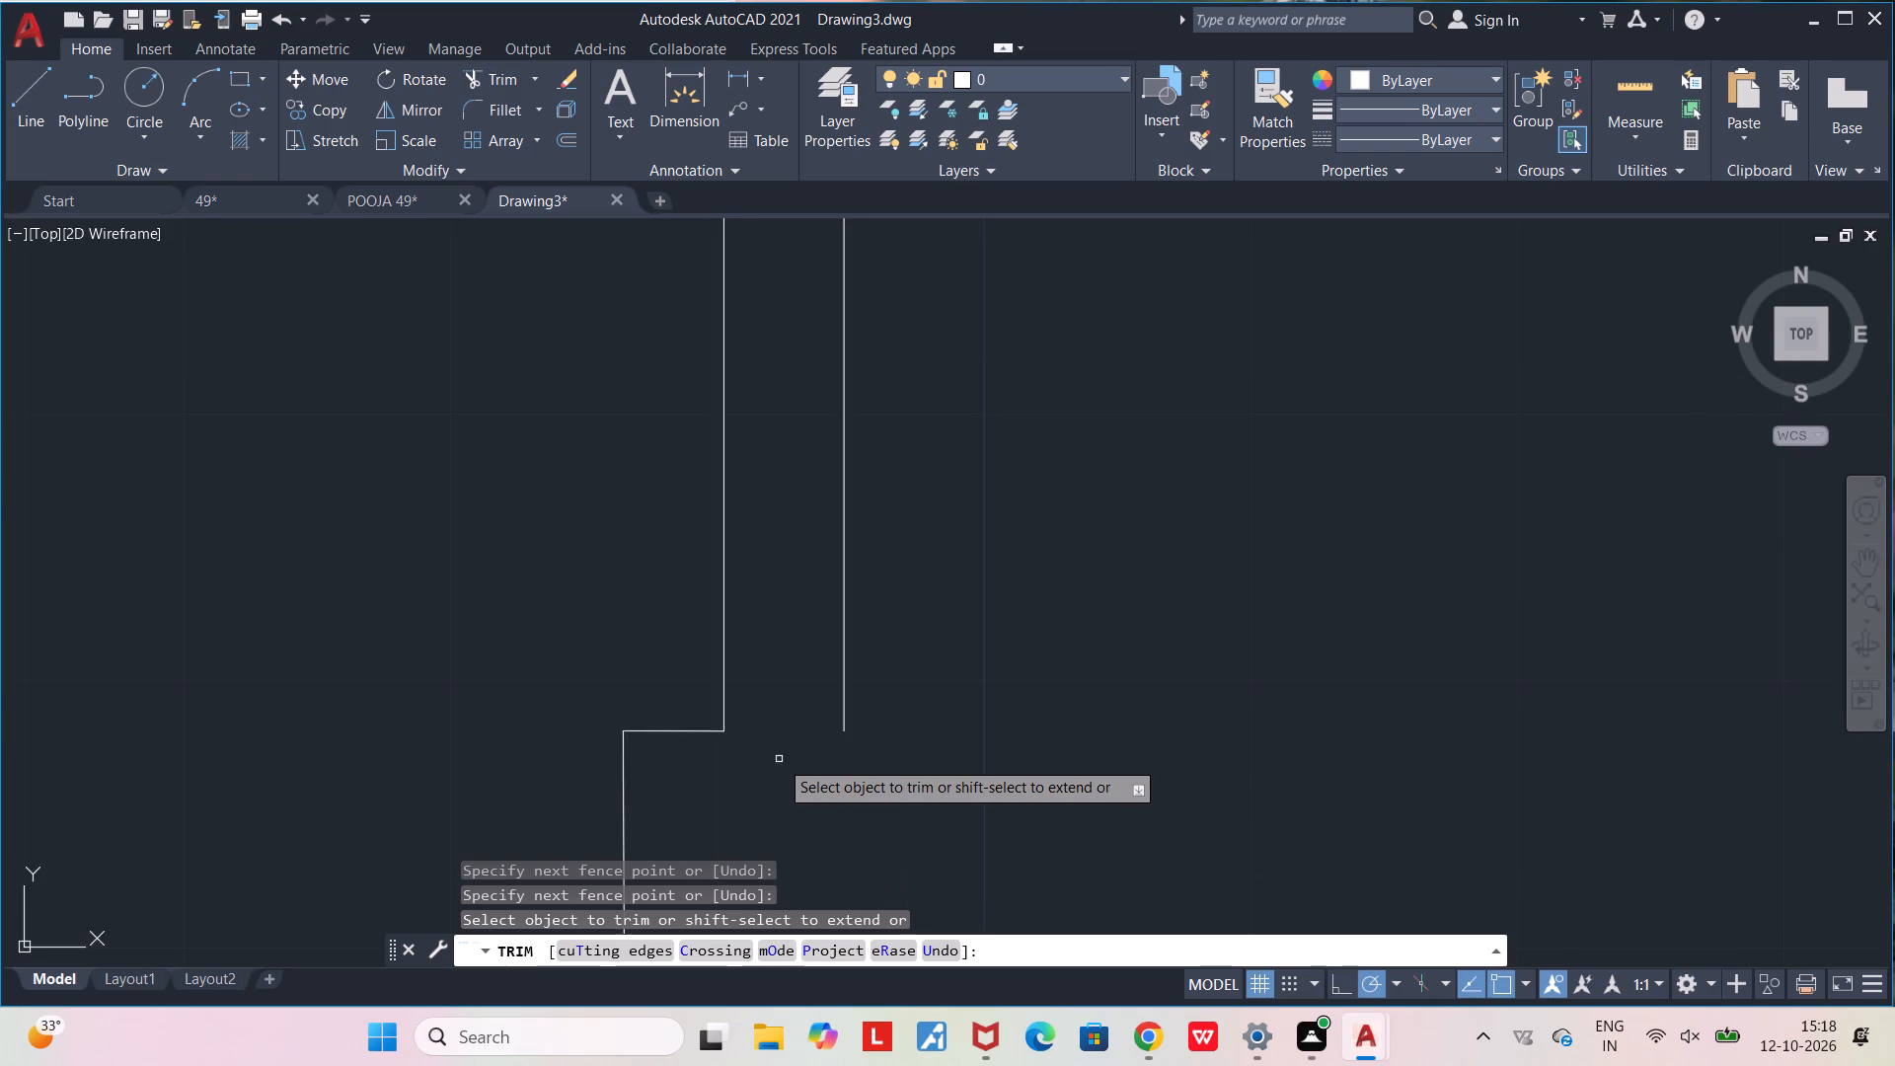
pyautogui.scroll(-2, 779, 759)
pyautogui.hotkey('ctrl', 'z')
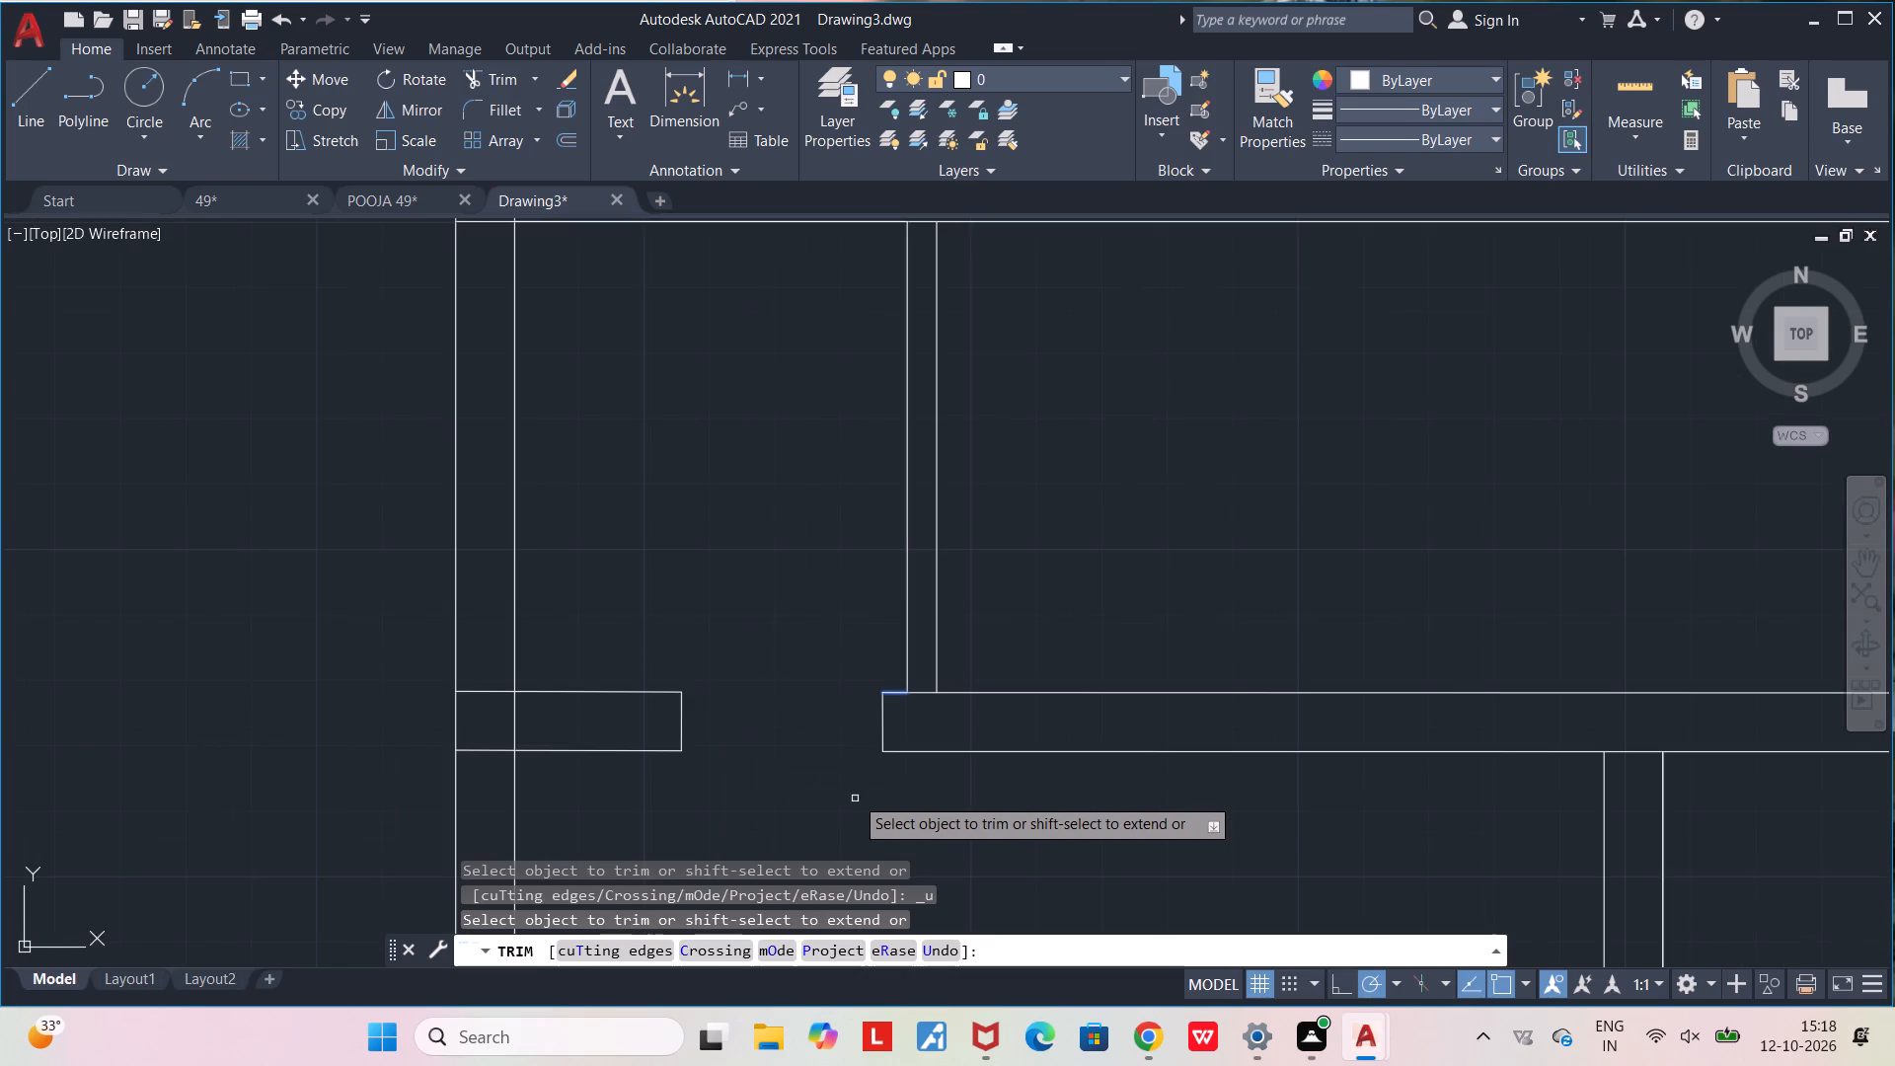
# Trim the cross wall's upper line where it closes off the base of the left partition.
pyautogui.moveTo(850, 727); pyautogui.dragTo(539, 878, button='middle')
pyautogui.scroll(4, 663, 857)
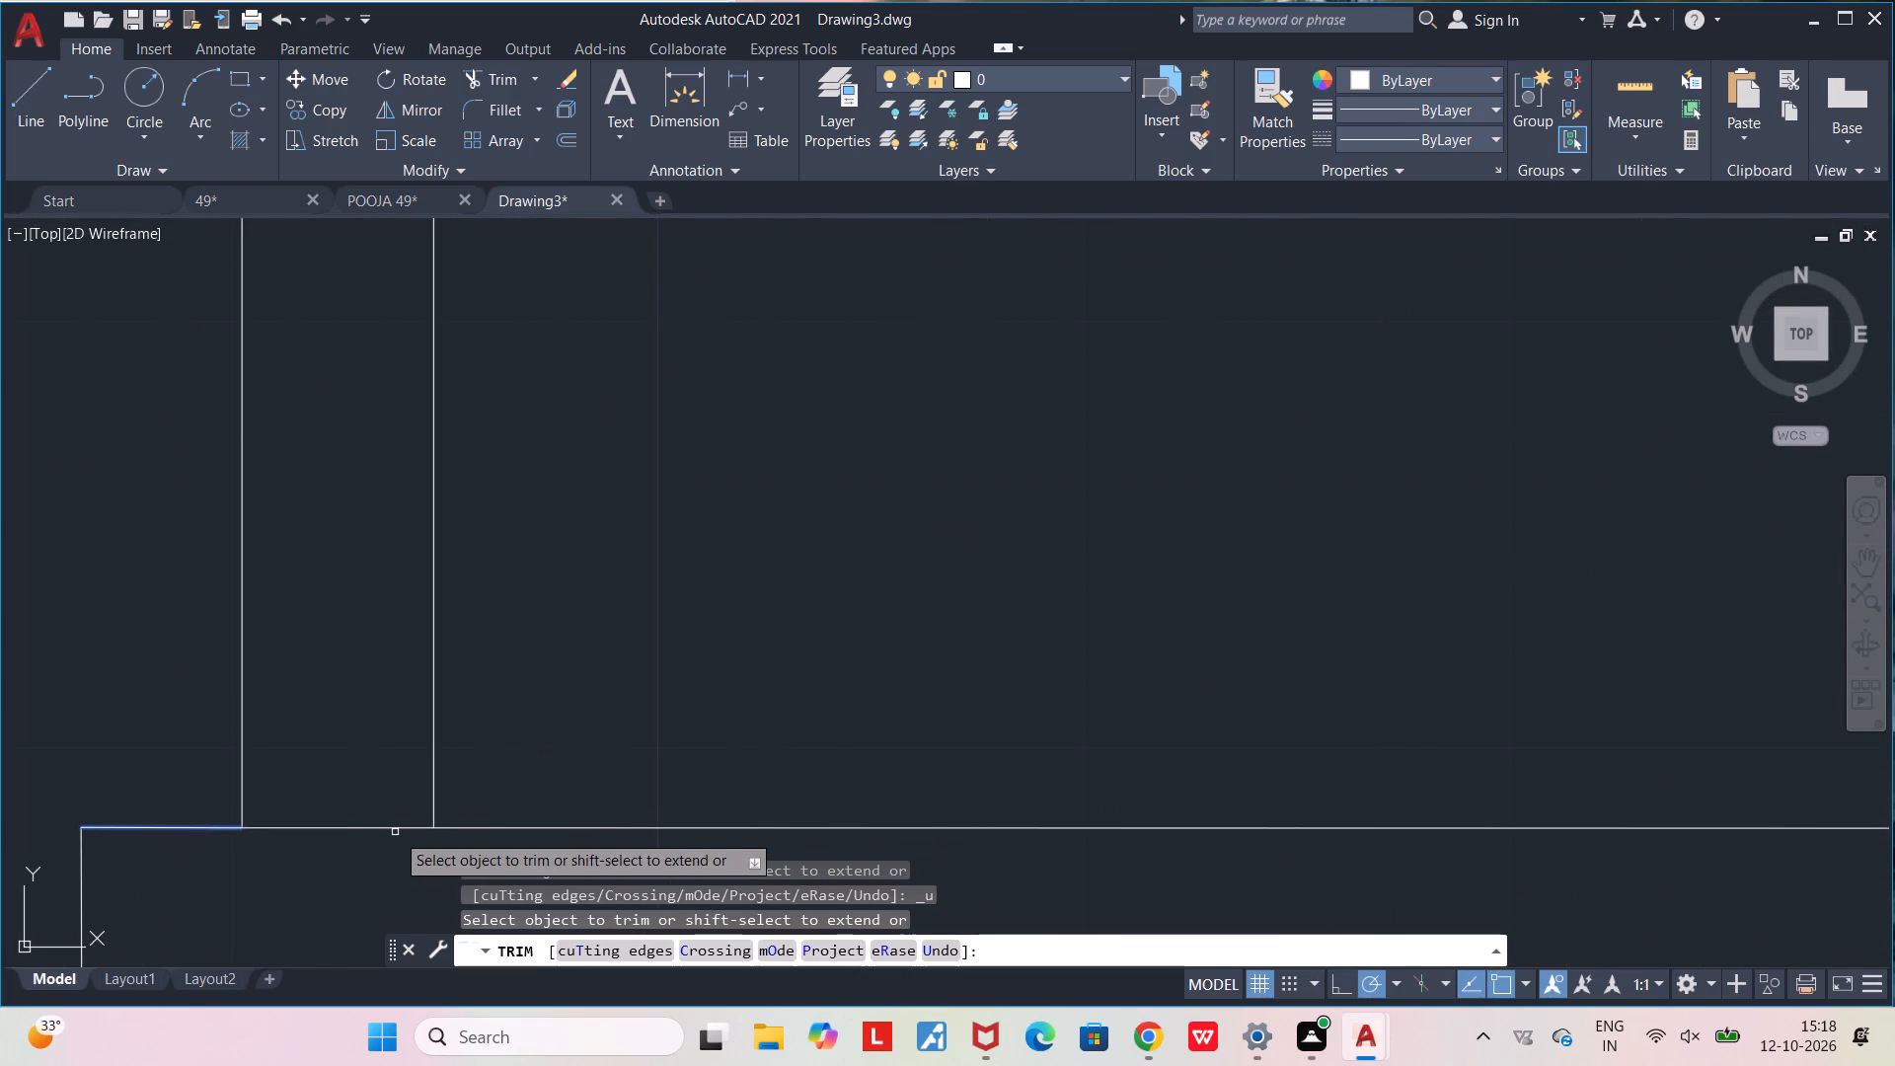
pyautogui.moveTo(425, 852); pyautogui.dragTo(443, 832, button='middle')
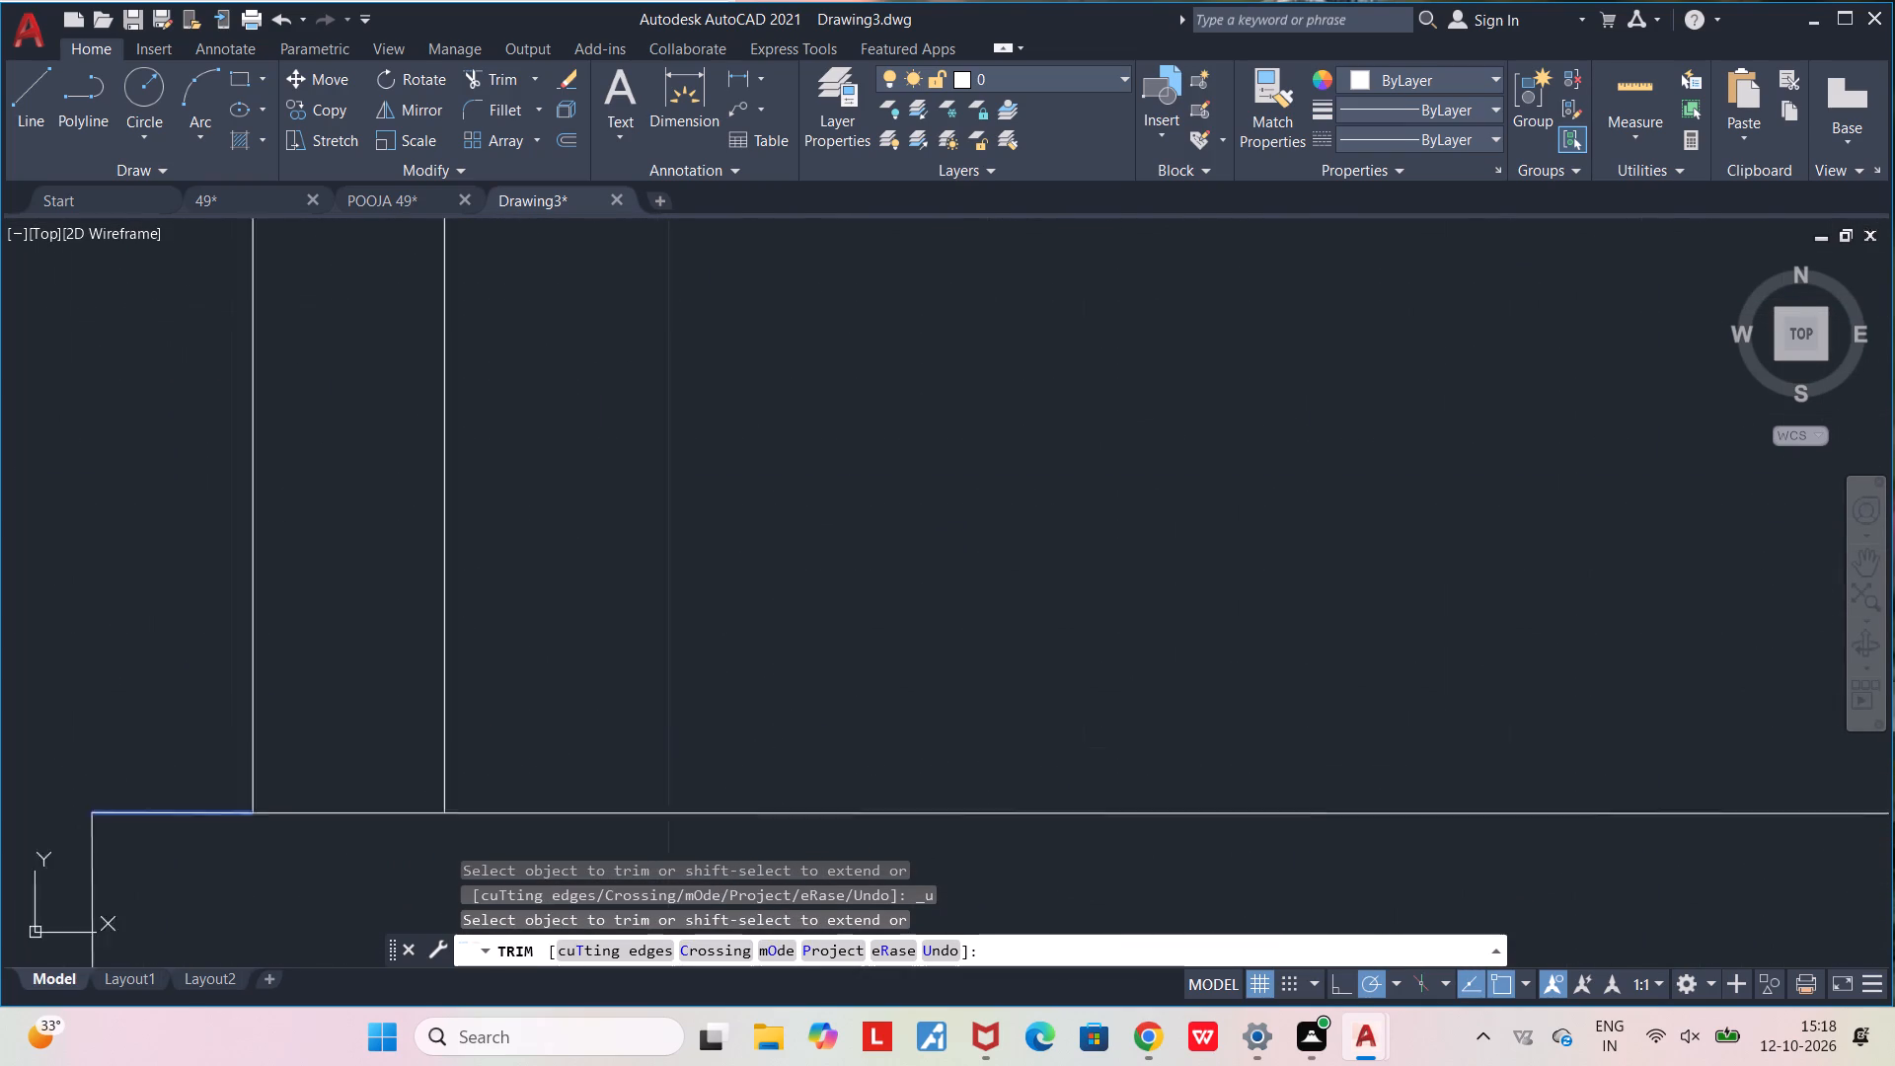
pyautogui.moveTo(443, 832); pyautogui.dragTo(881, 587, button='middle')
pyautogui.scroll(-3, 885, 585)
pyautogui.moveTo(865, 556); pyautogui.dragTo(868, 615)
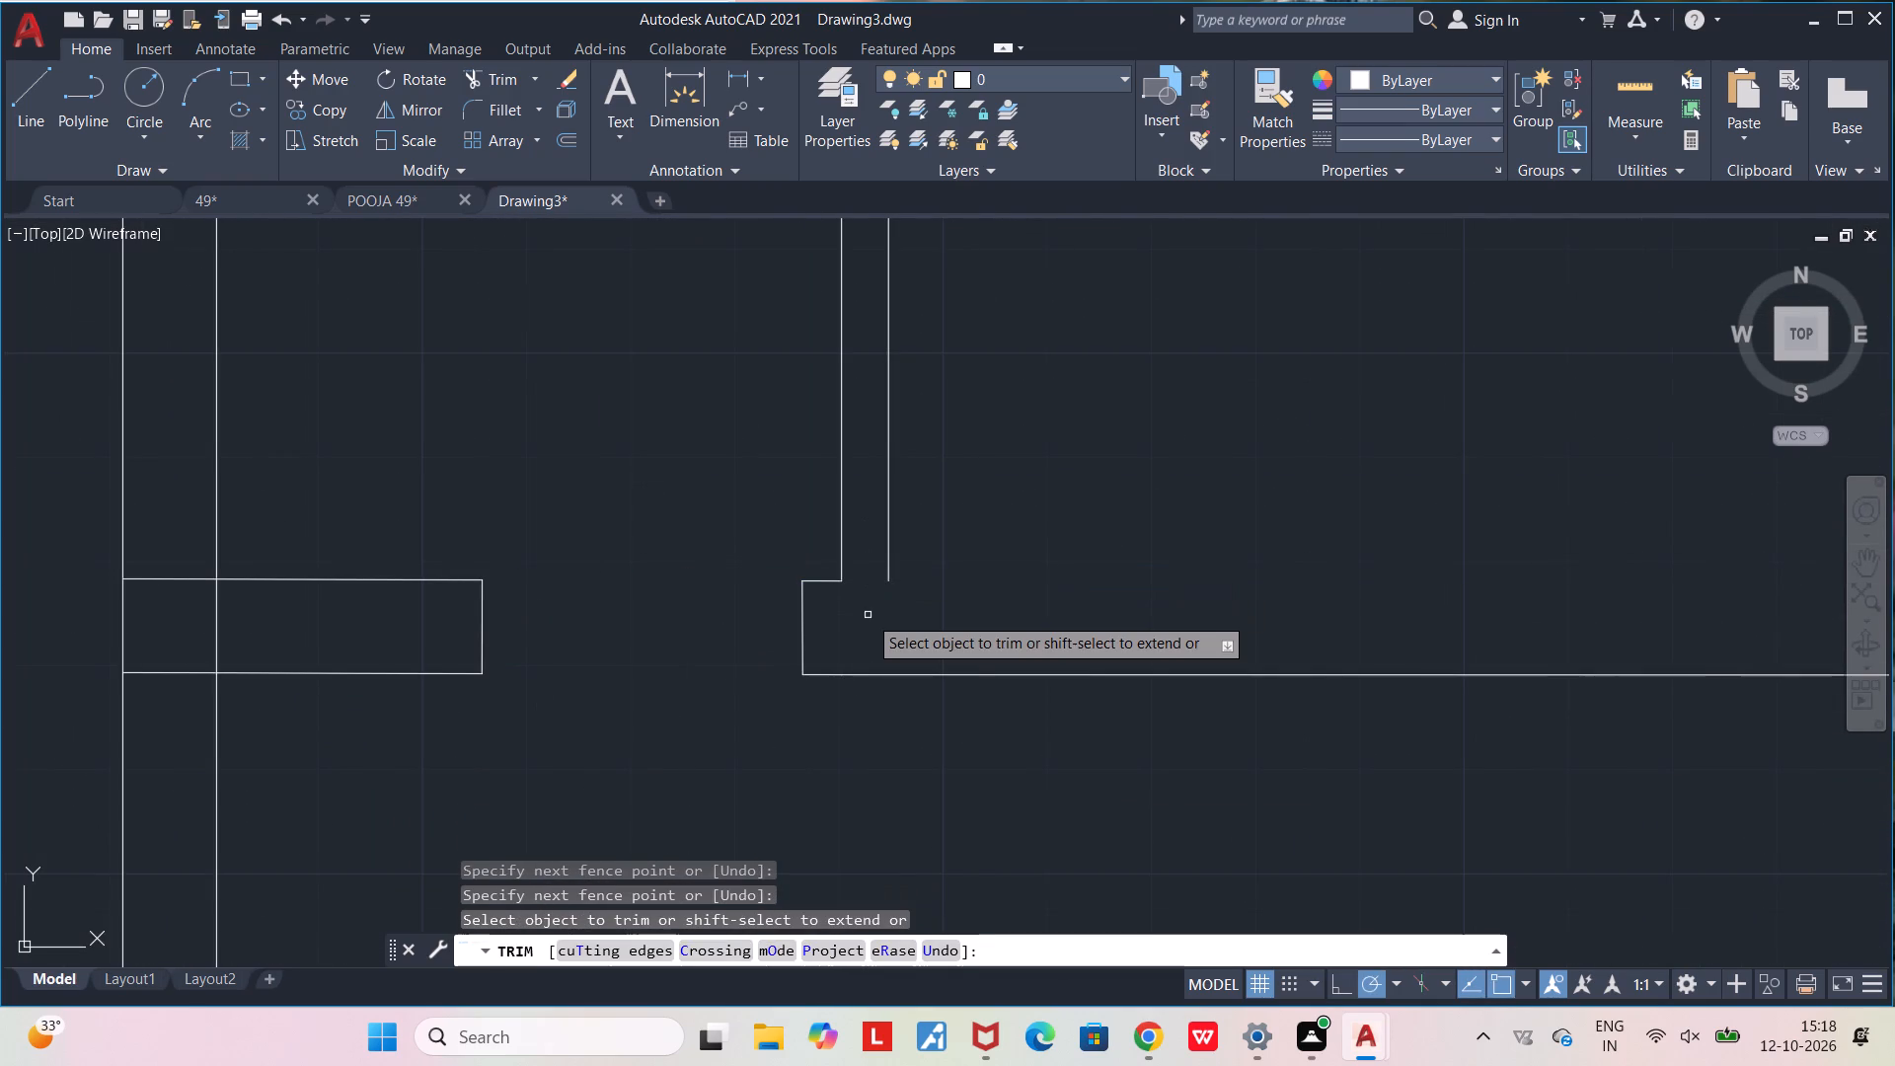
pyautogui.moveTo(868, 615); pyautogui.dragTo(475, 737, button='middle')
pyautogui.scroll(-5, 473, 737)
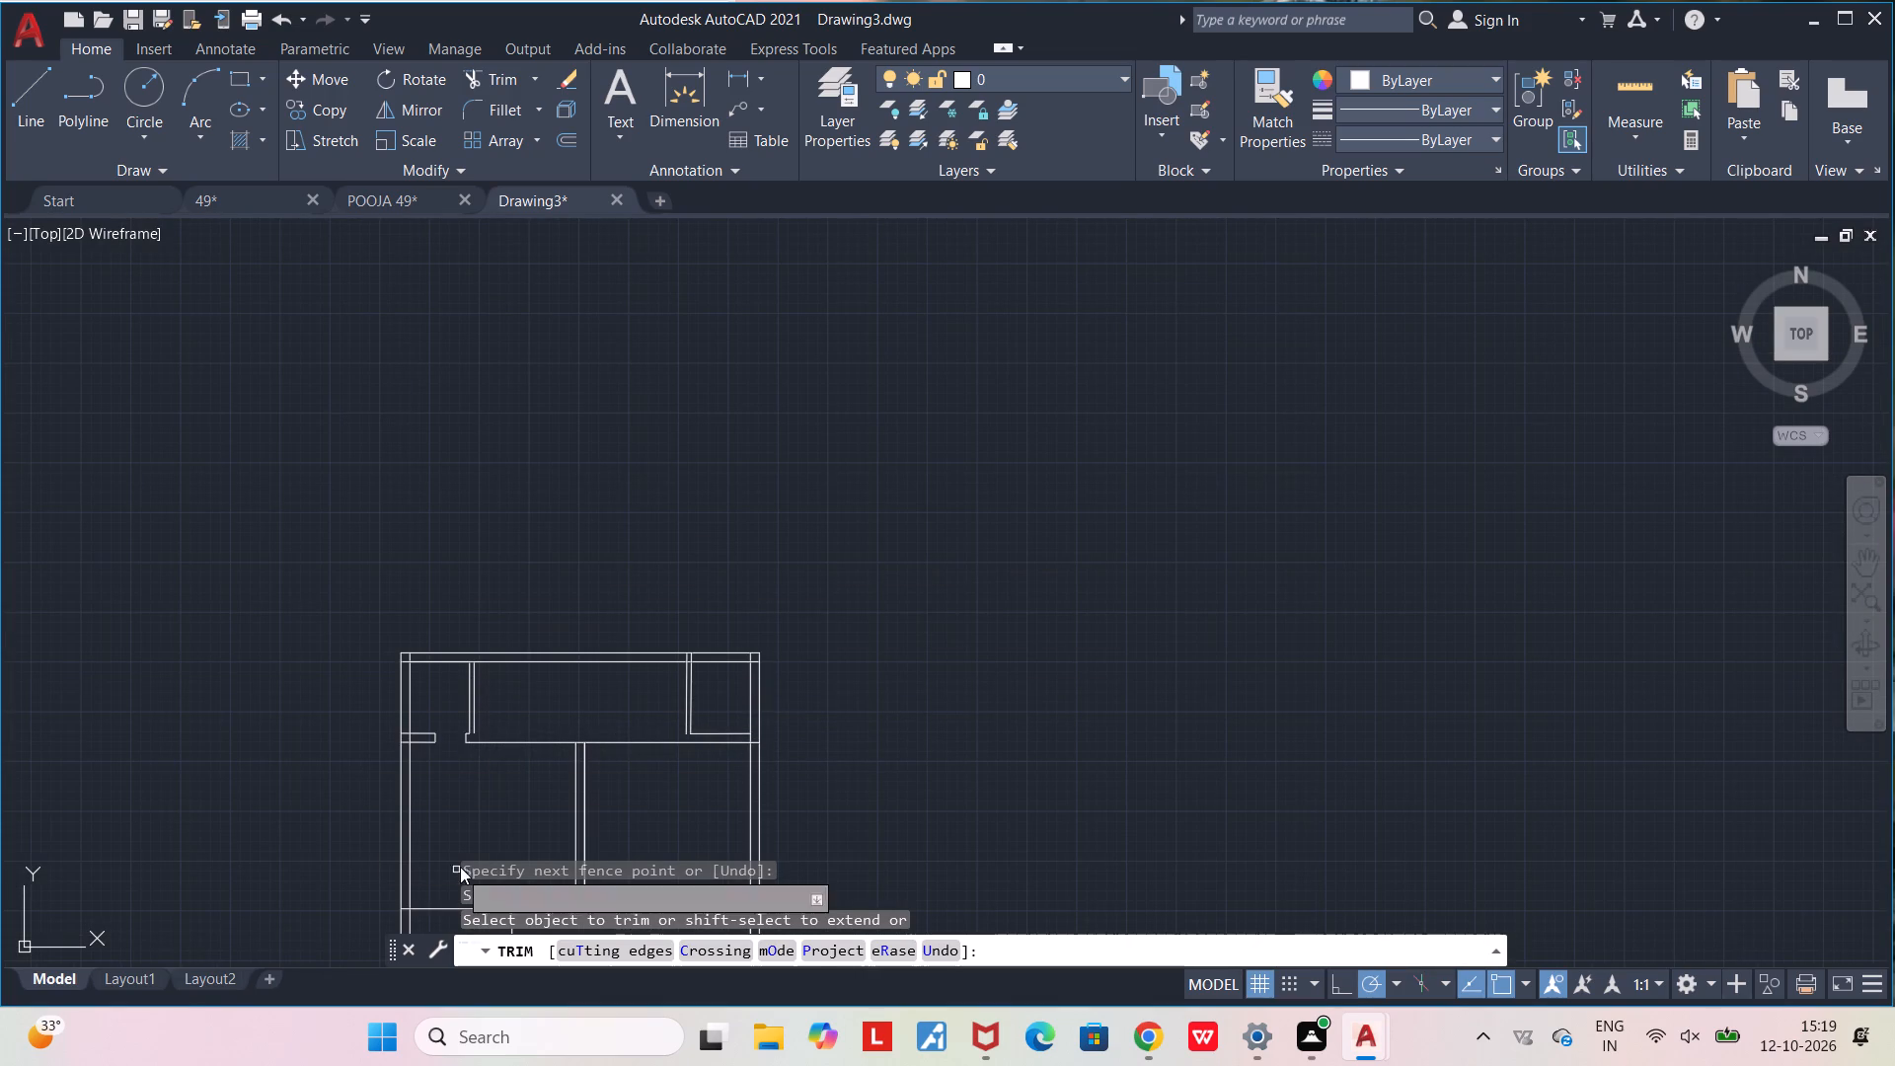
pyautogui.press('l')
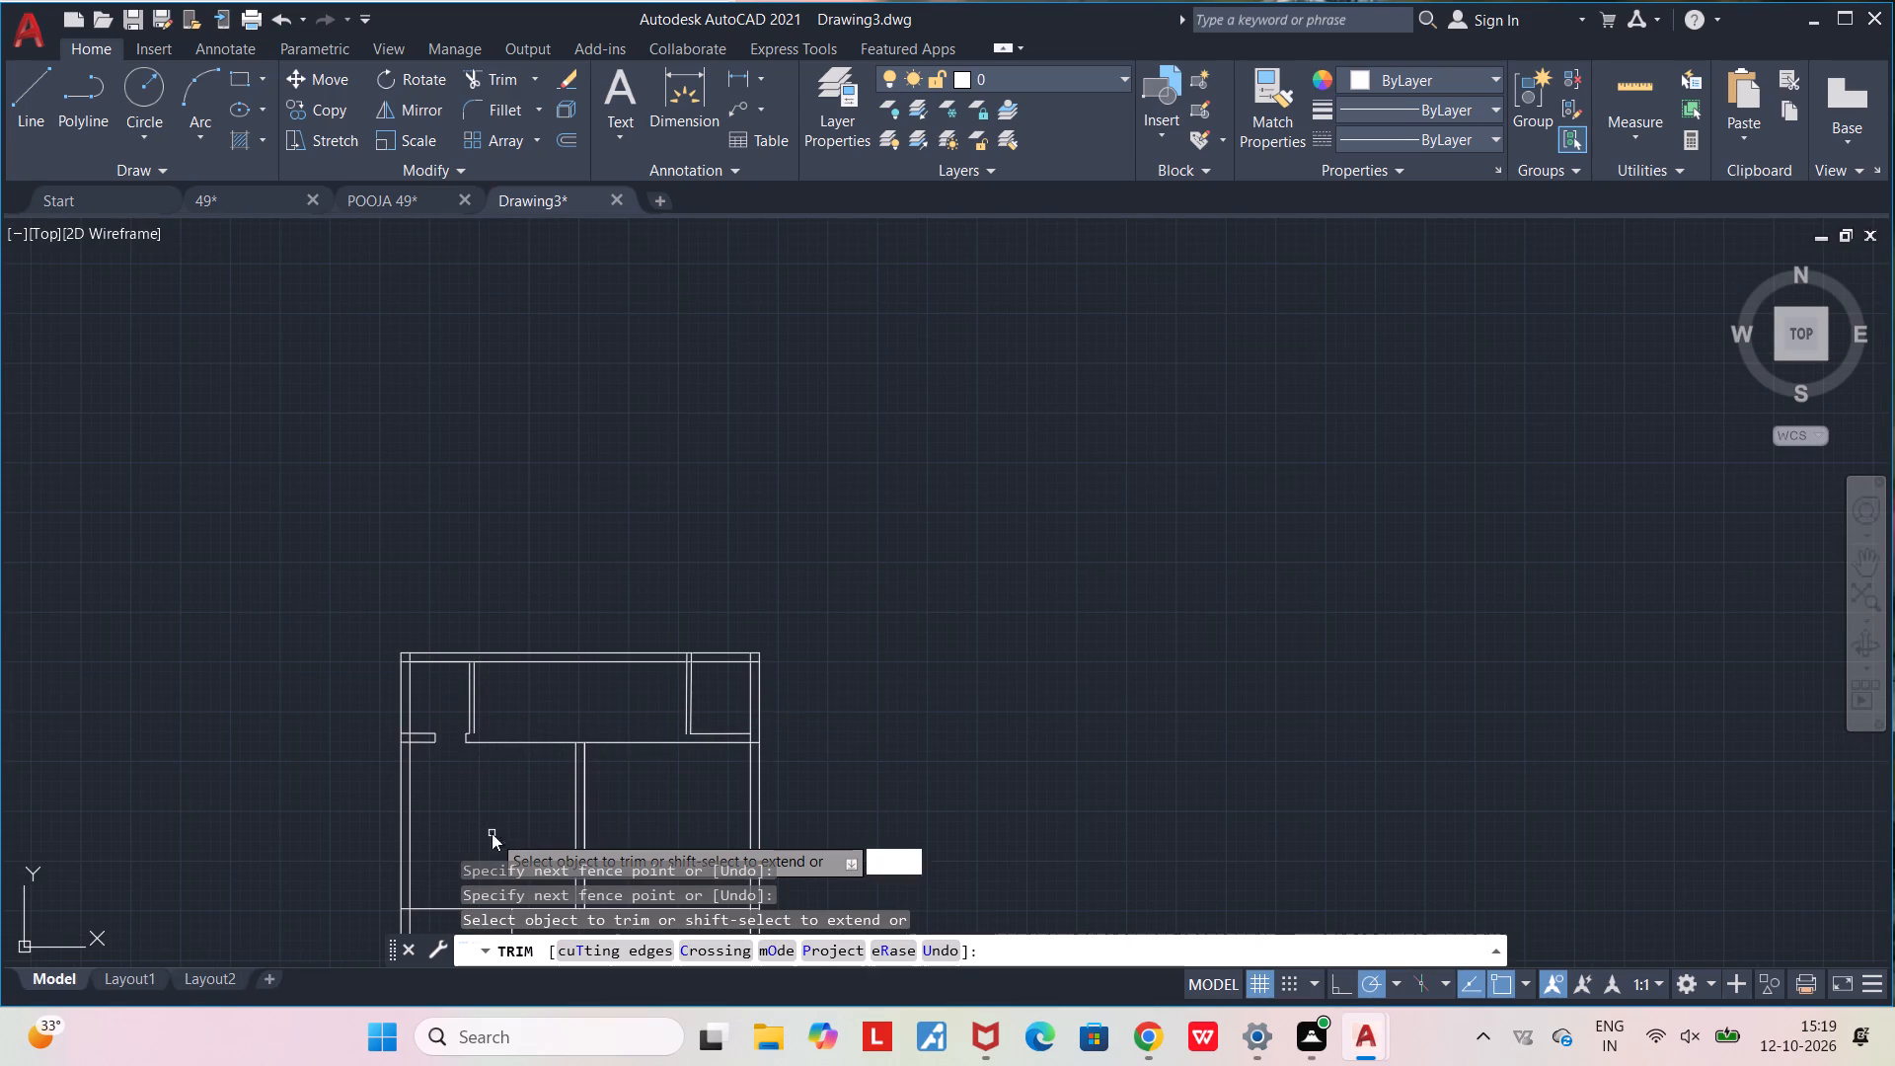
pyautogui.press('Return')
pyautogui.press('Escape')
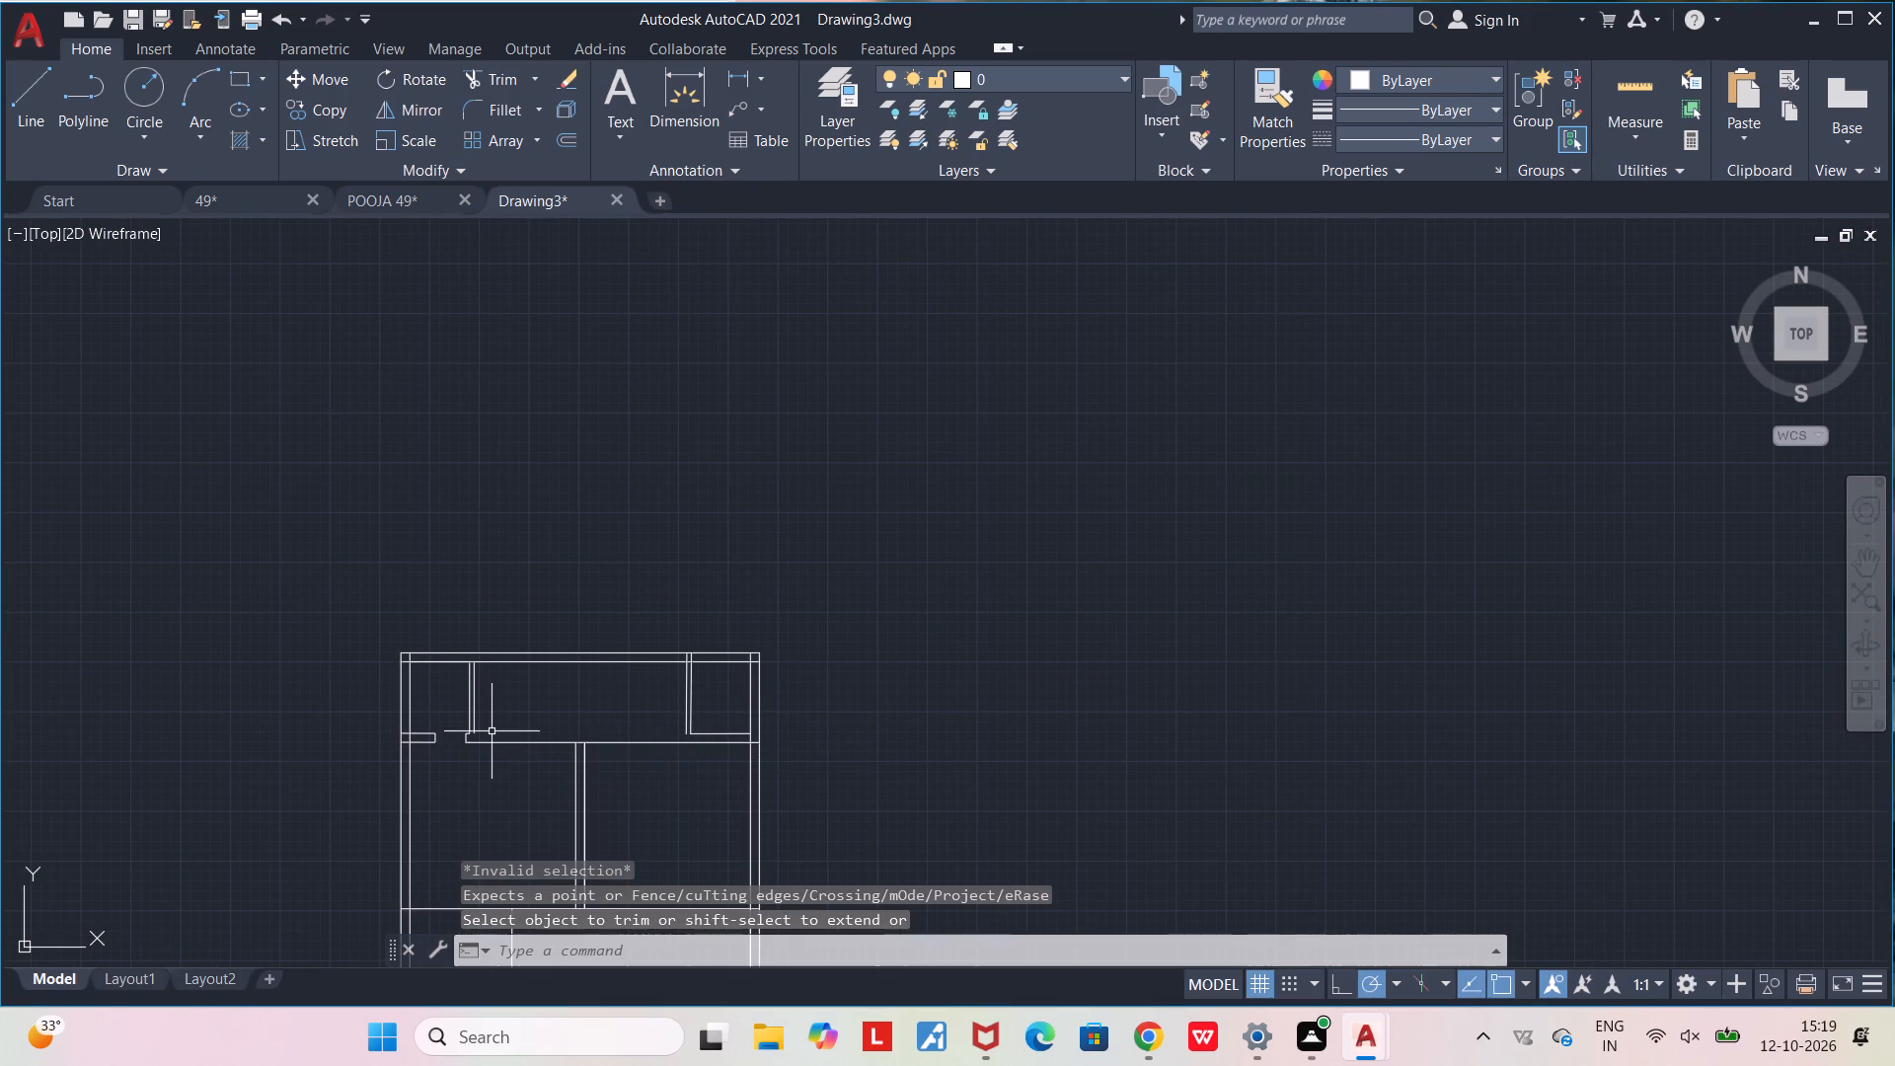
# Draw a line along the cross wall's upper face from the left partition's right-hand base corner to the right partition's left-hand base corner.
pyautogui.press('l')
pyautogui.press('Return')
pyautogui.scroll(4, 492, 731)
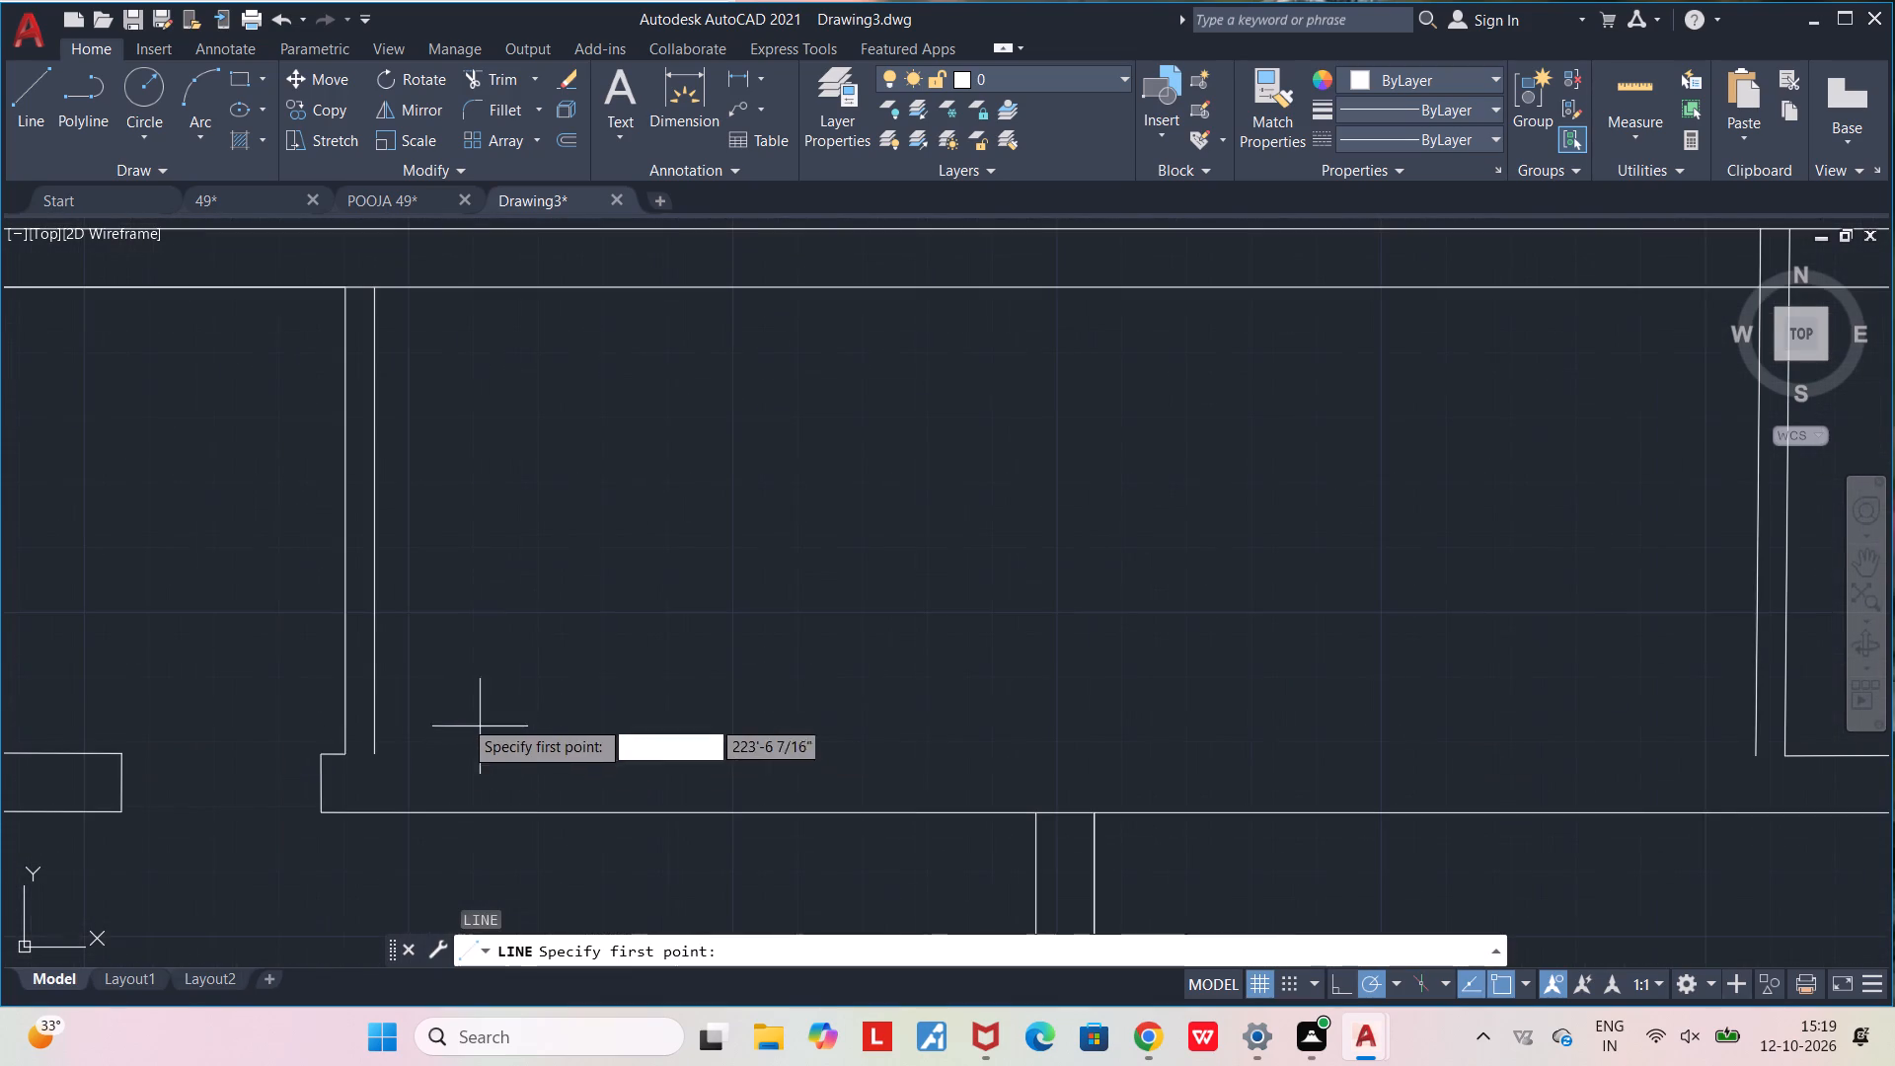
pyautogui.click(371, 759)
pyautogui.moveTo(725, 761); pyautogui.dragTo(305, 757, button='middle')
pyautogui.scroll(-5, 305, 757)
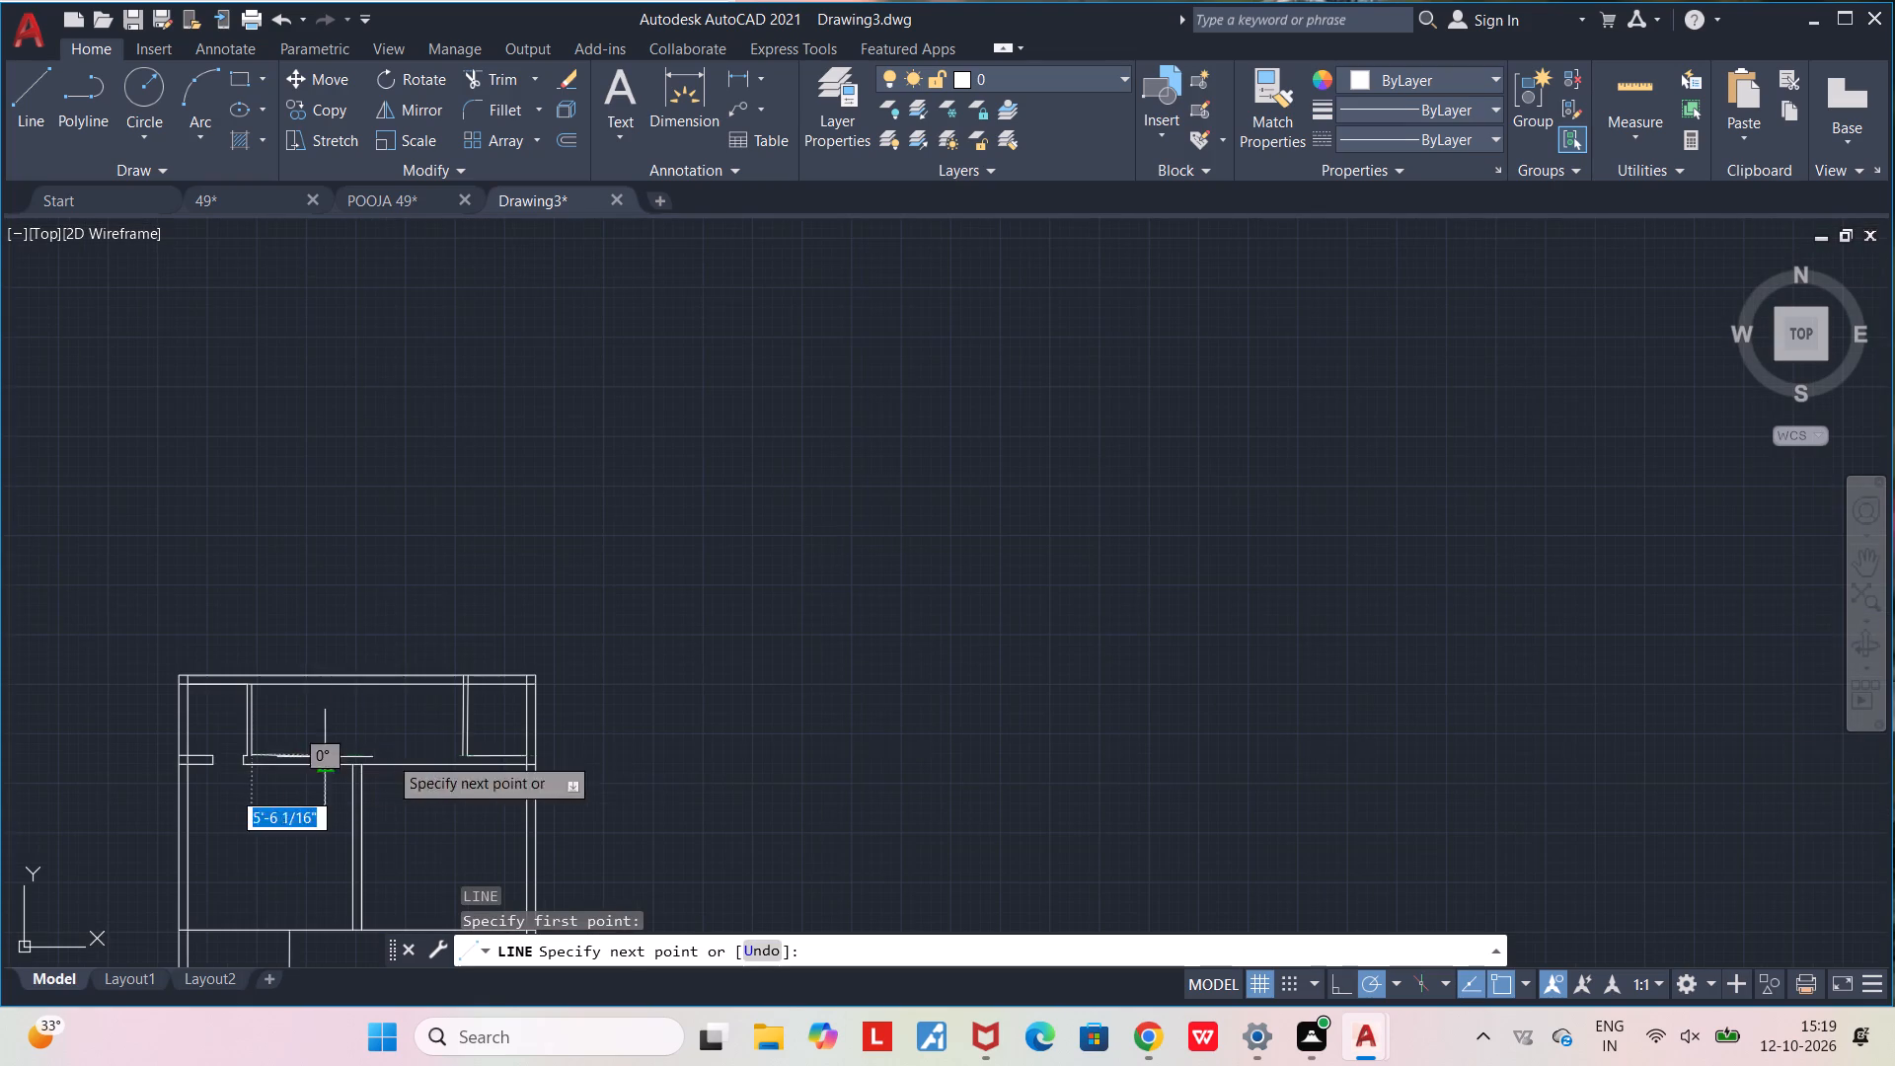
pyautogui.scroll(7, 473, 745)
pyautogui.moveTo(341, 887); pyautogui.dragTo(408, 741, button='middle')
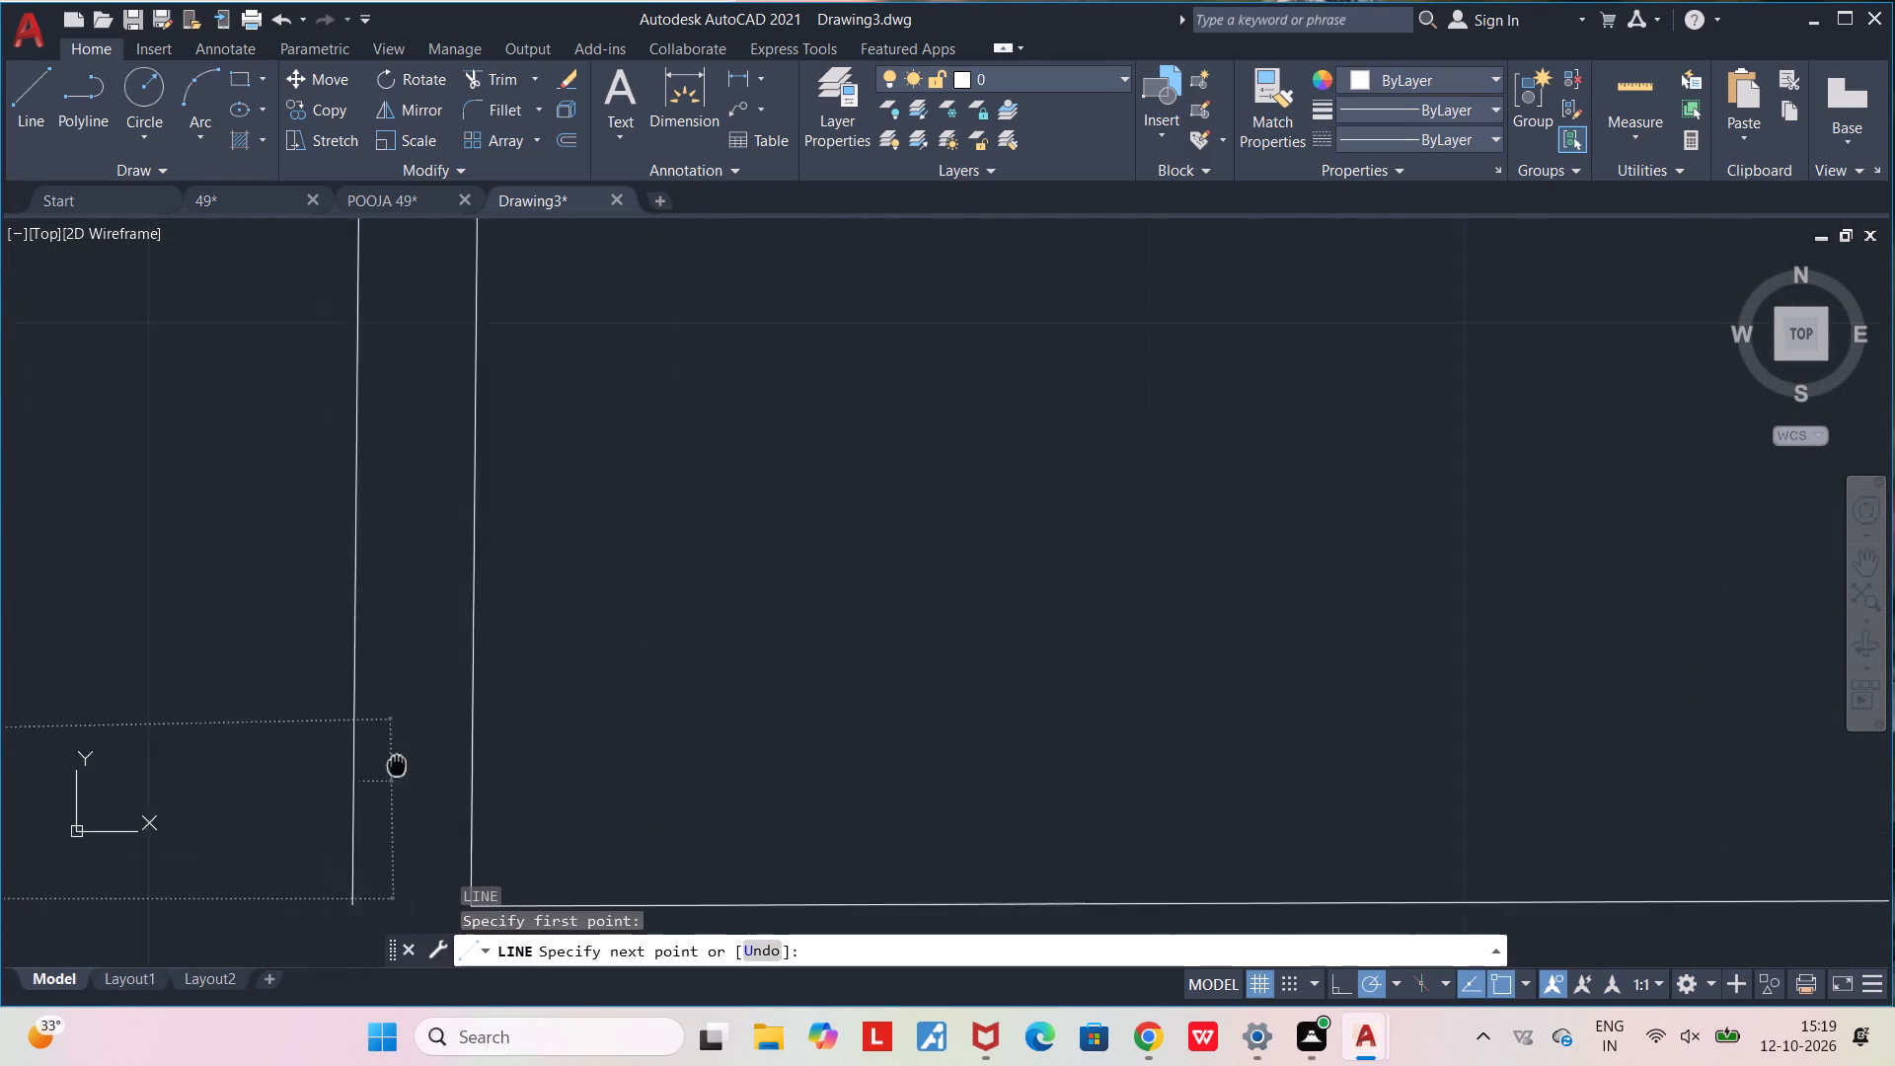
pyautogui.moveTo(408, 741); pyautogui.dragTo(522, 500, button='middle')
pyautogui.click(481, 638)
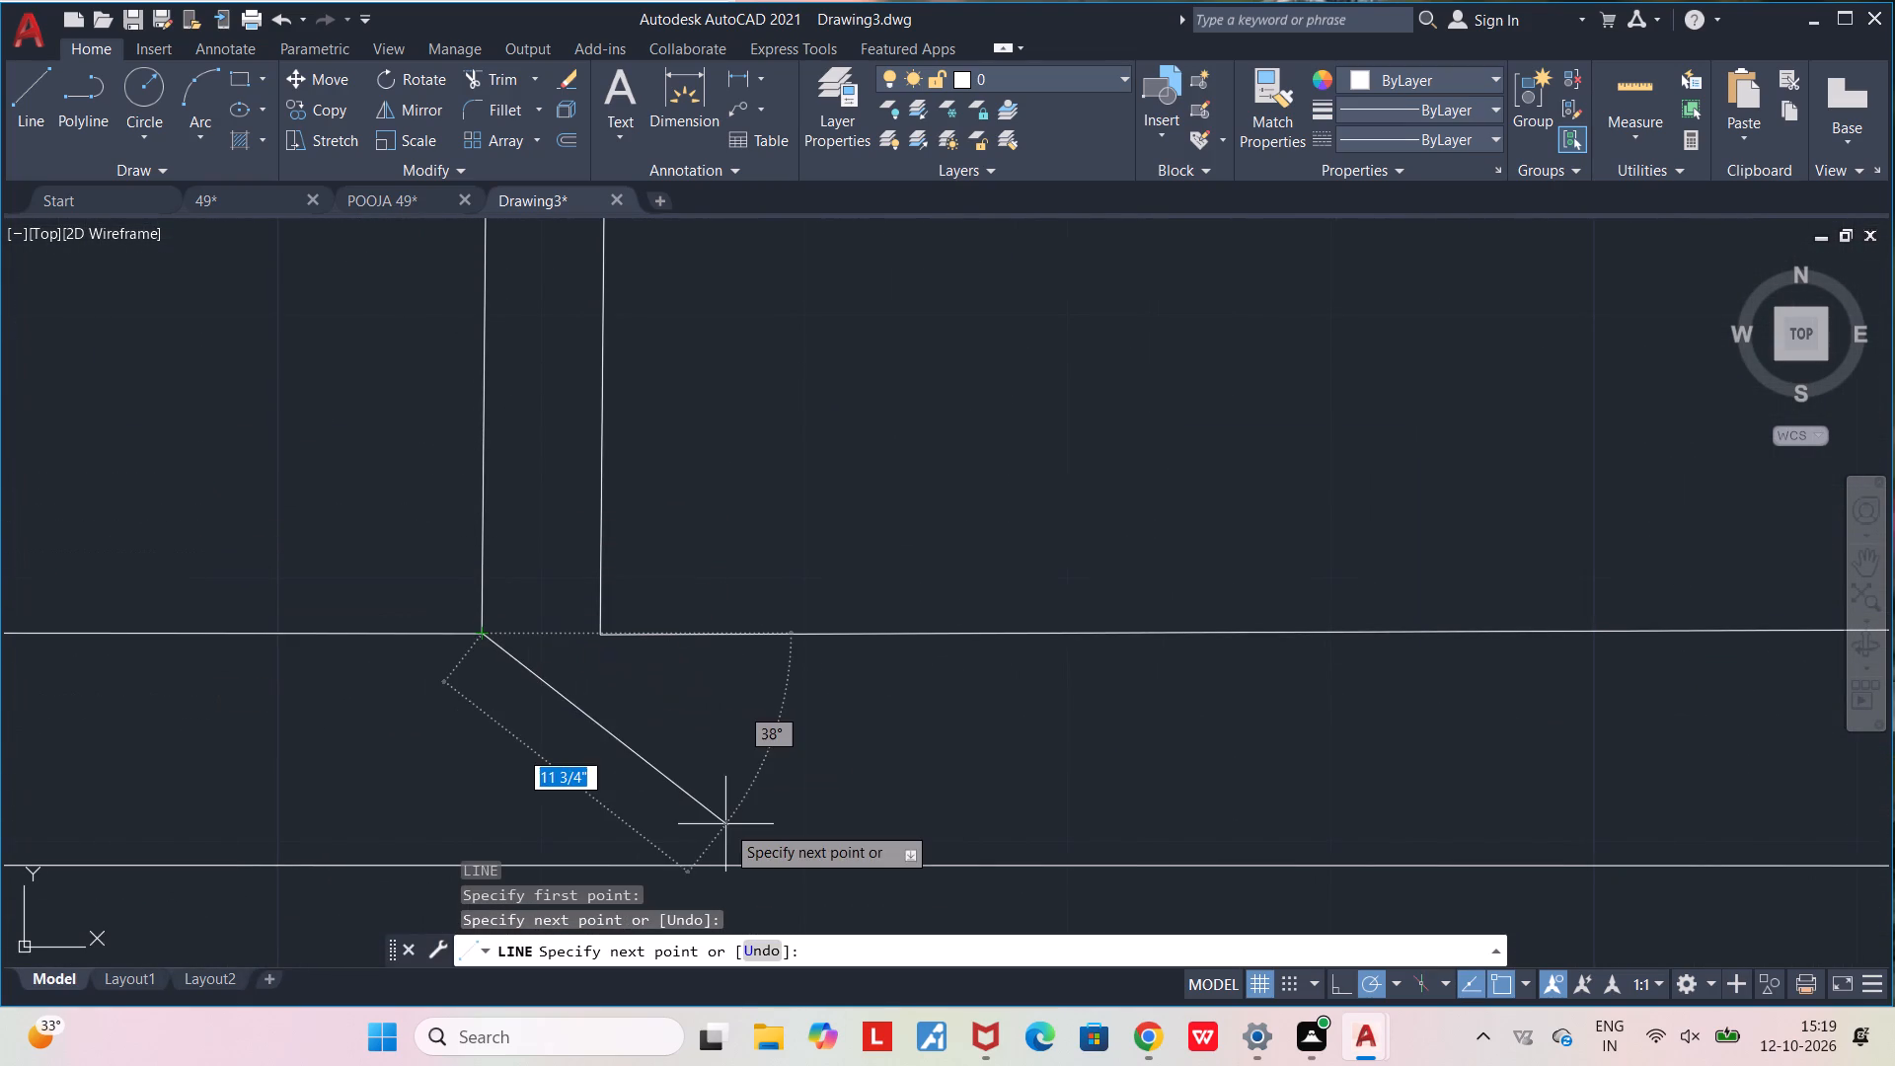
pyautogui.press('Escape')
# Trim the overlapping inner wall lines at the top-left corner of the outer walls.
pyautogui.scroll(-2, 725, 824)
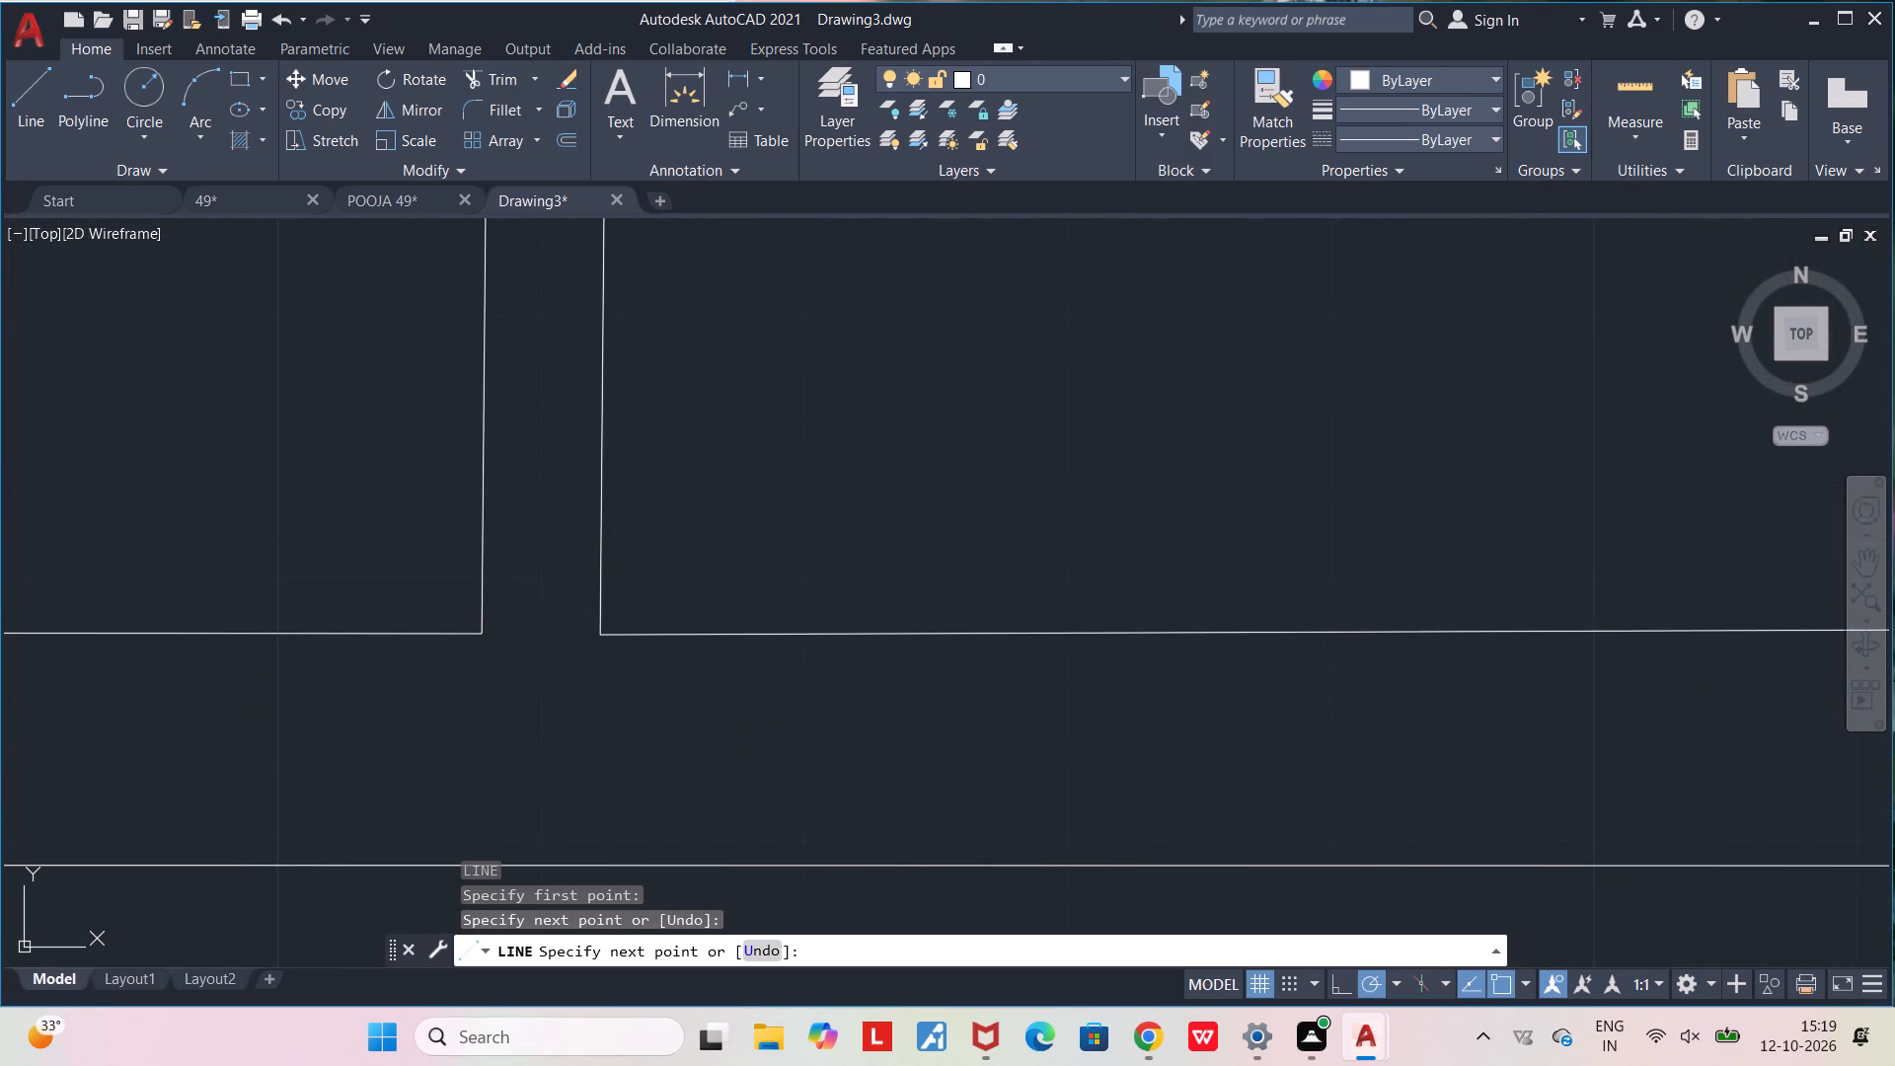
pyautogui.moveTo(646, 548); pyautogui.dragTo(1098, 449, button='middle')
pyautogui.scroll(-3, 1098, 449)
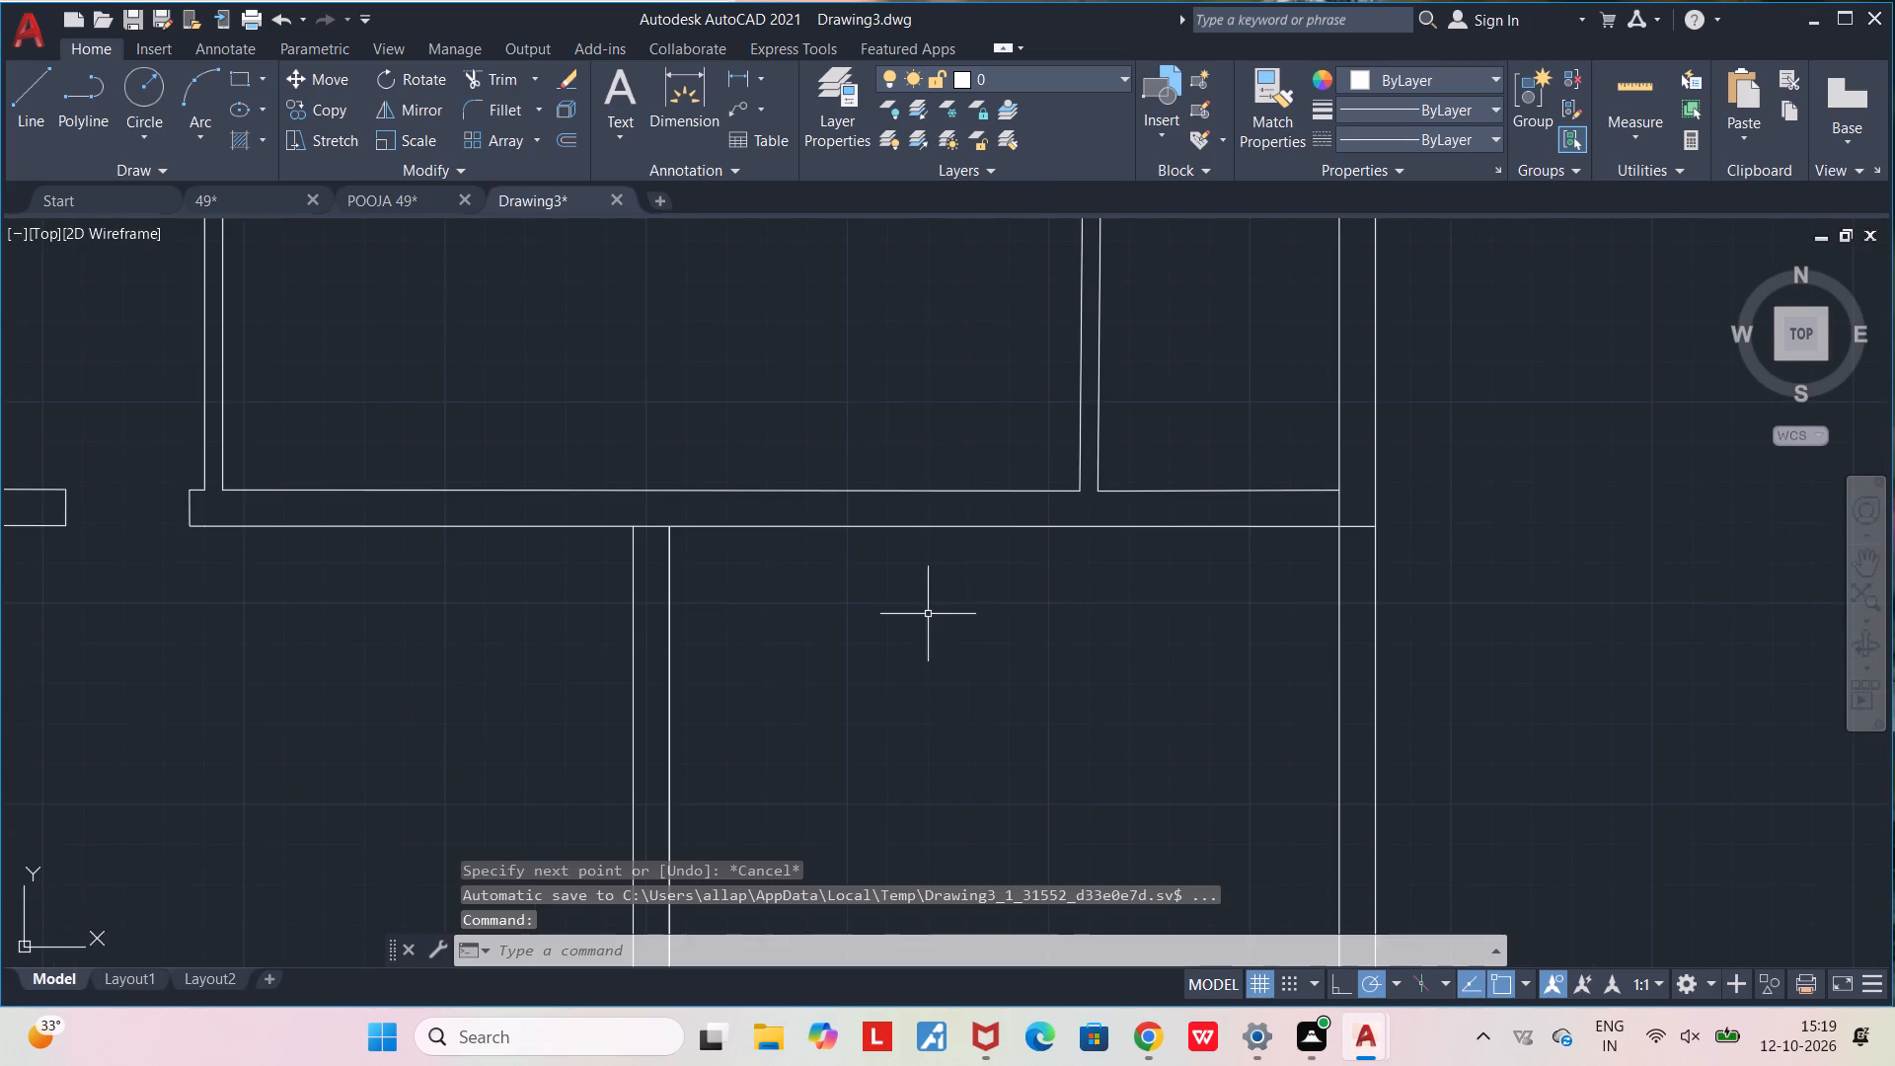
pyautogui.moveTo(933, 622); pyautogui.dragTo(1036, 749, button='middle')
pyautogui.scroll(-3, 1036, 749)
pyautogui.scroll(1, 864, 668)
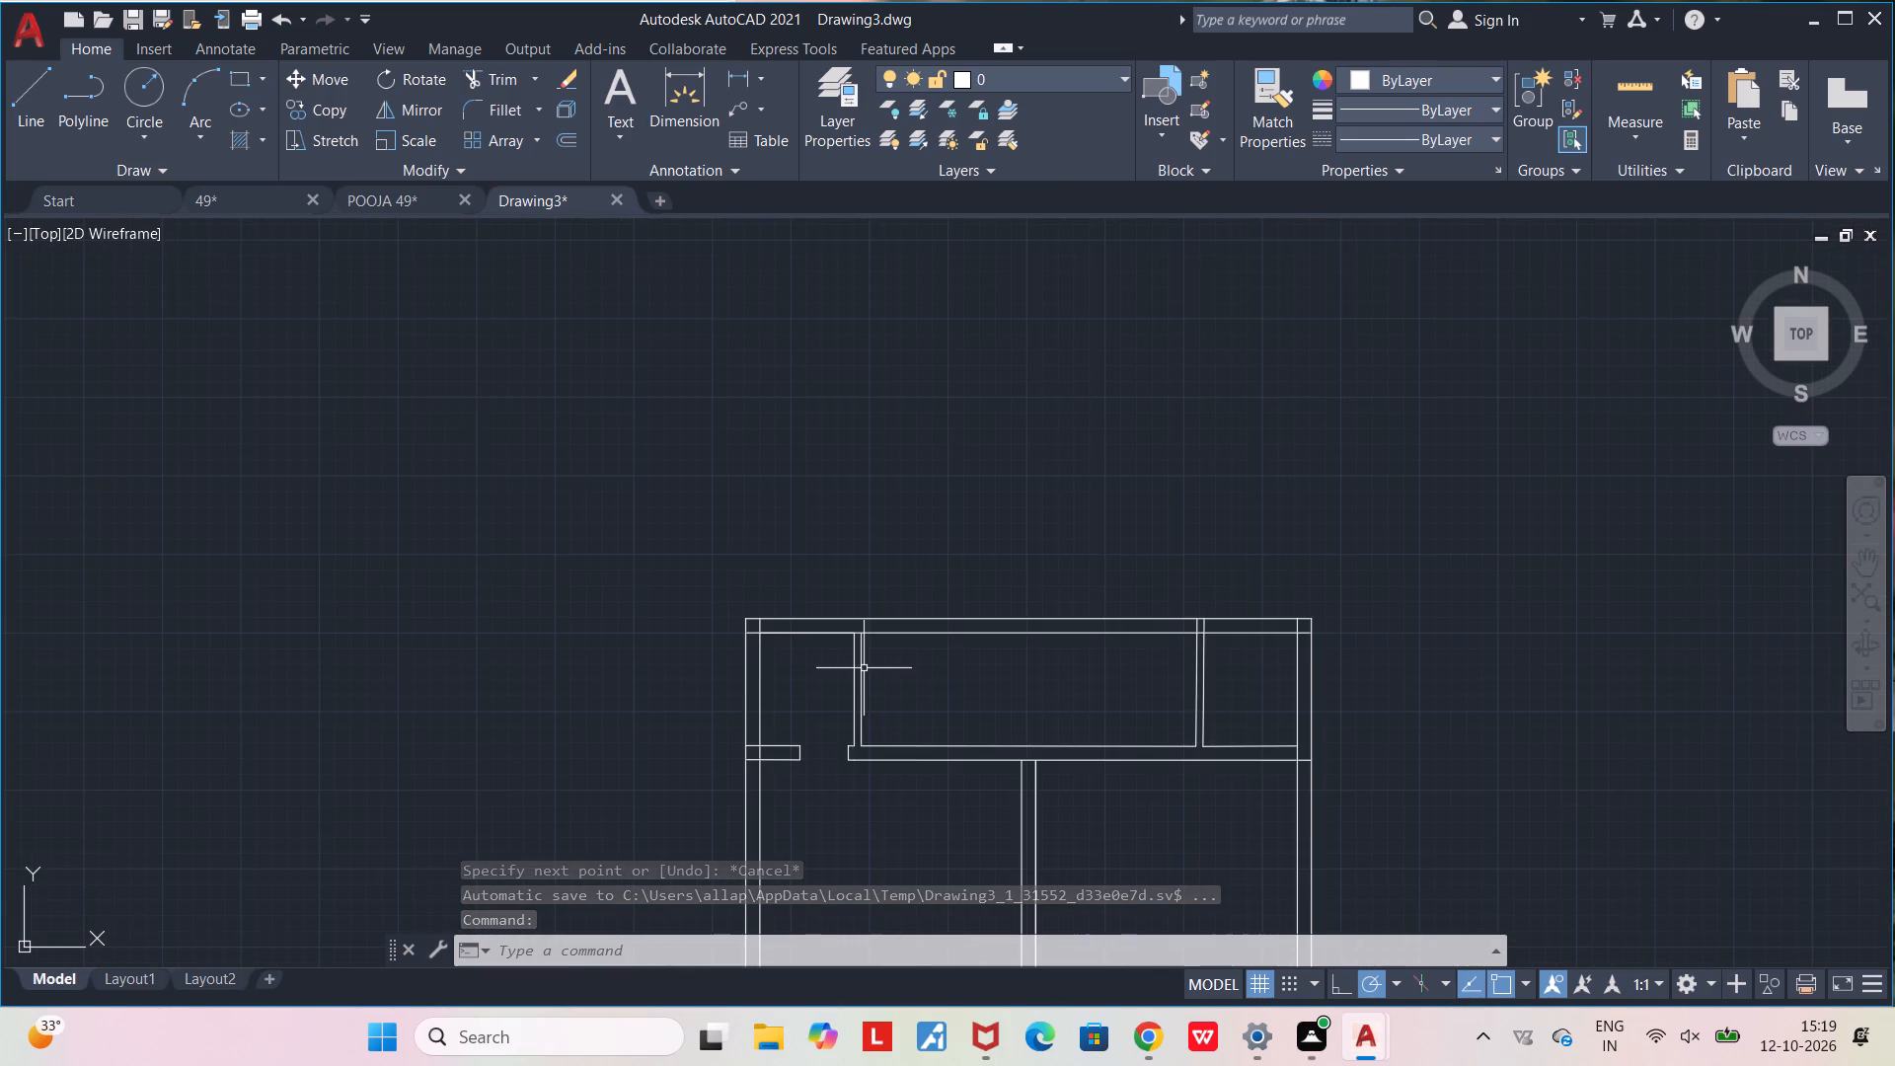
pyautogui.scroll(1, 884, 688)
pyautogui.moveTo(788, 686); pyautogui.dragTo(877, 738, button='middle')
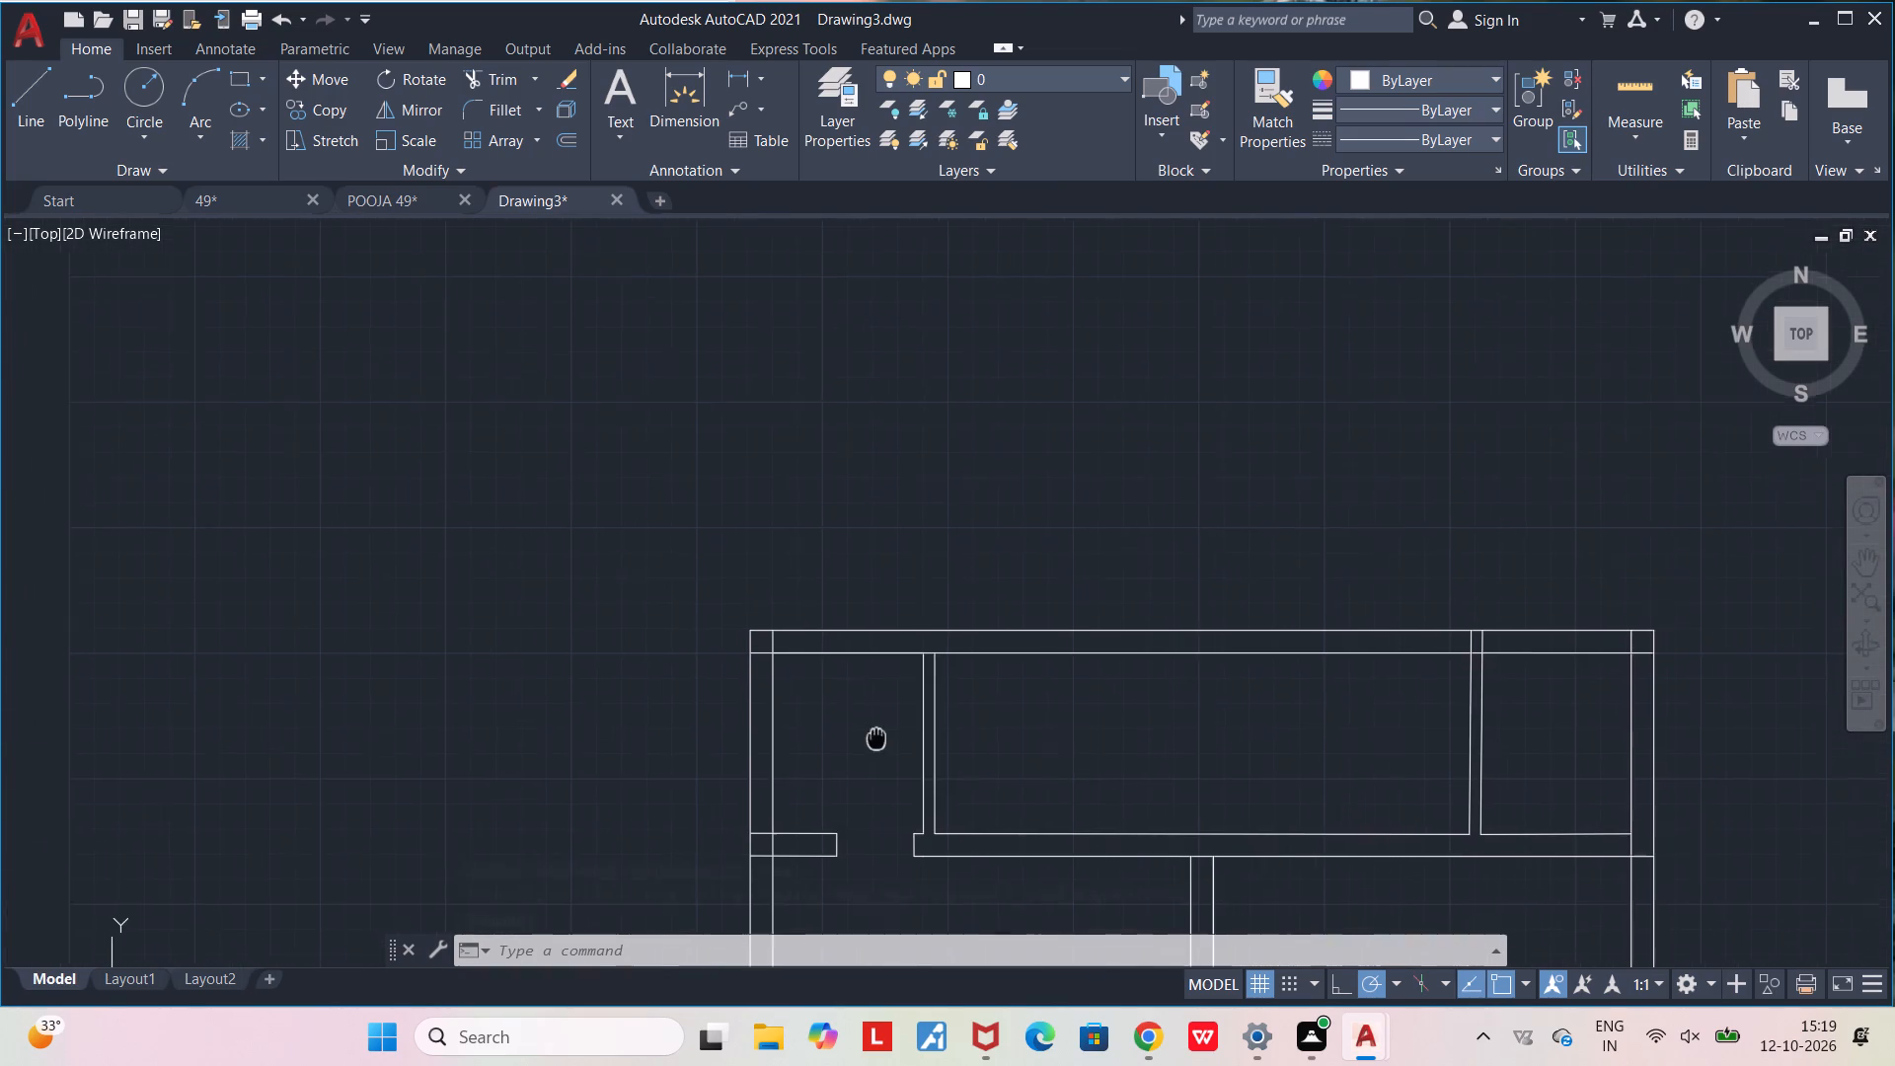
pyautogui.moveTo(877, 738); pyautogui.dragTo(880, 740, button='middle')
pyautogui.press('t')
pyautogui.press('r')
pyautogui.press('Return')
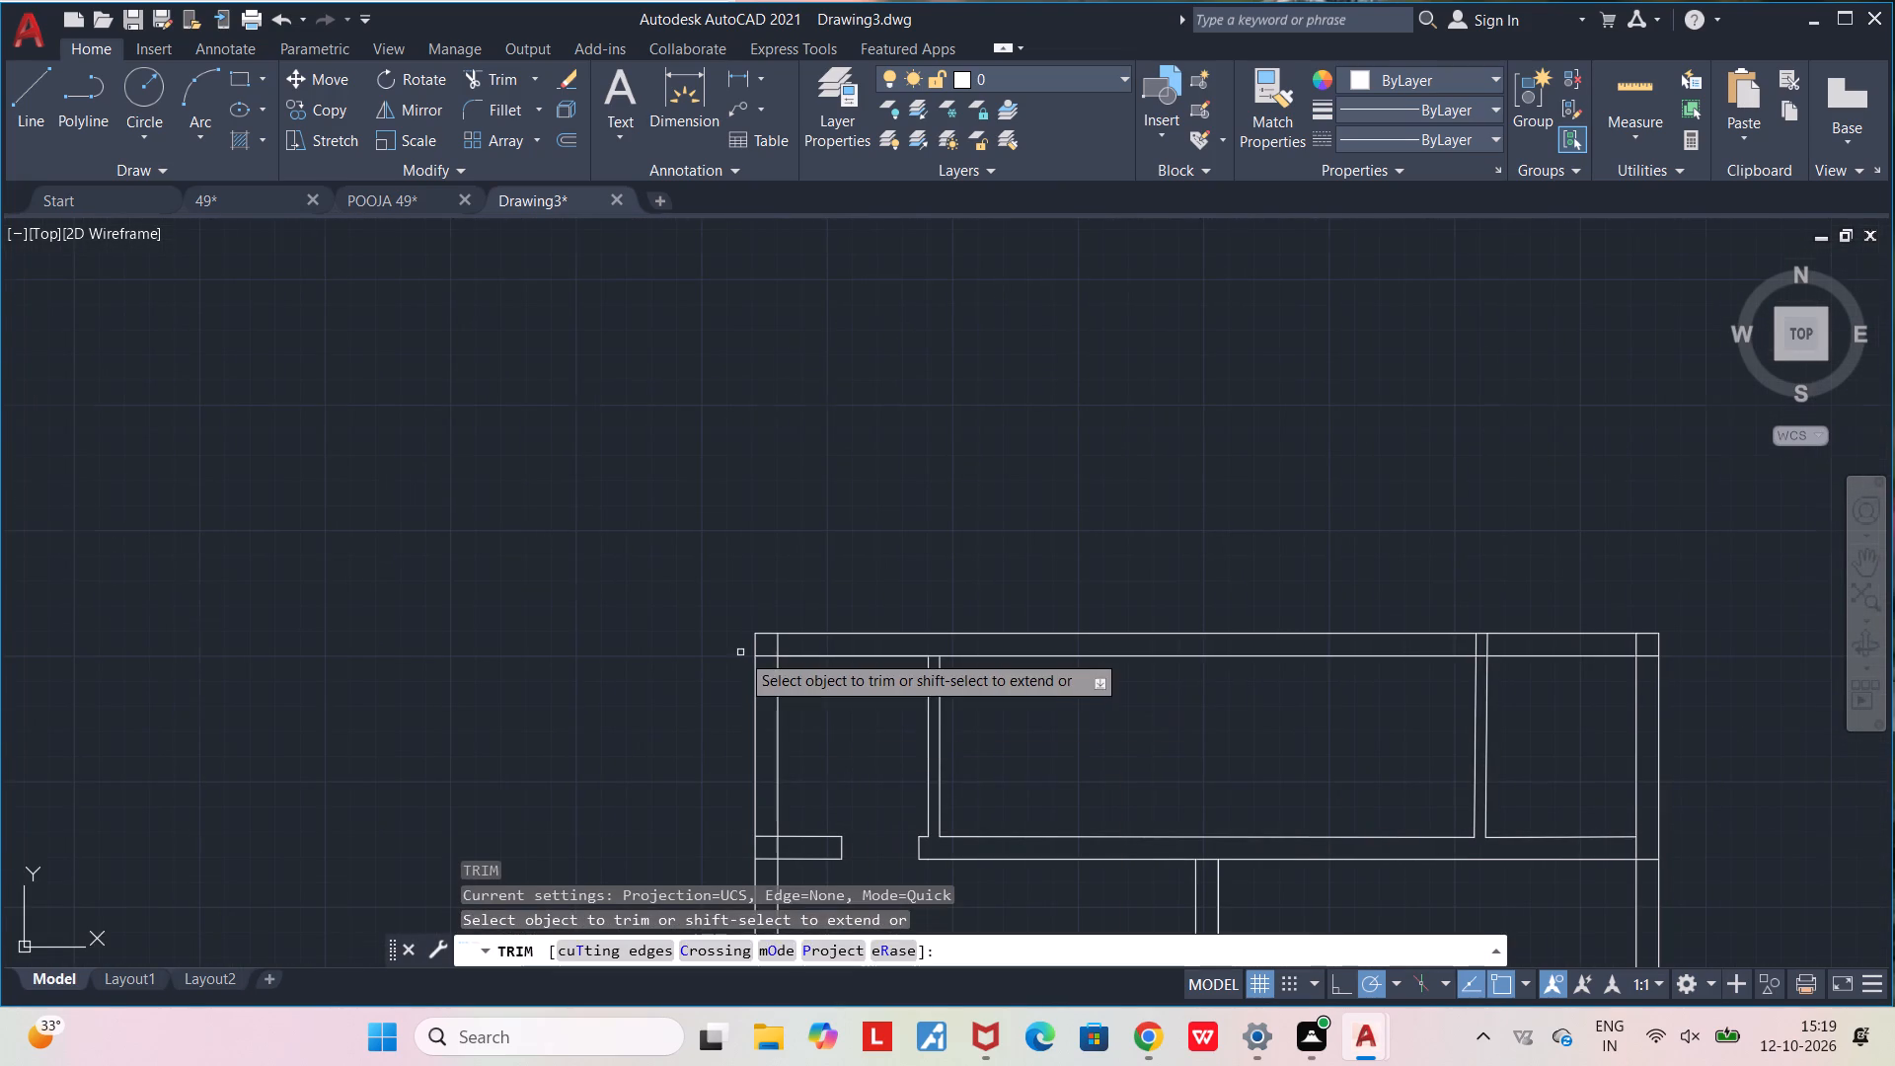
pyautogui.scroll(3, 745, 652)
pyautogui.moveTo(874, 624); pyautogui.dragTo(826, 717)
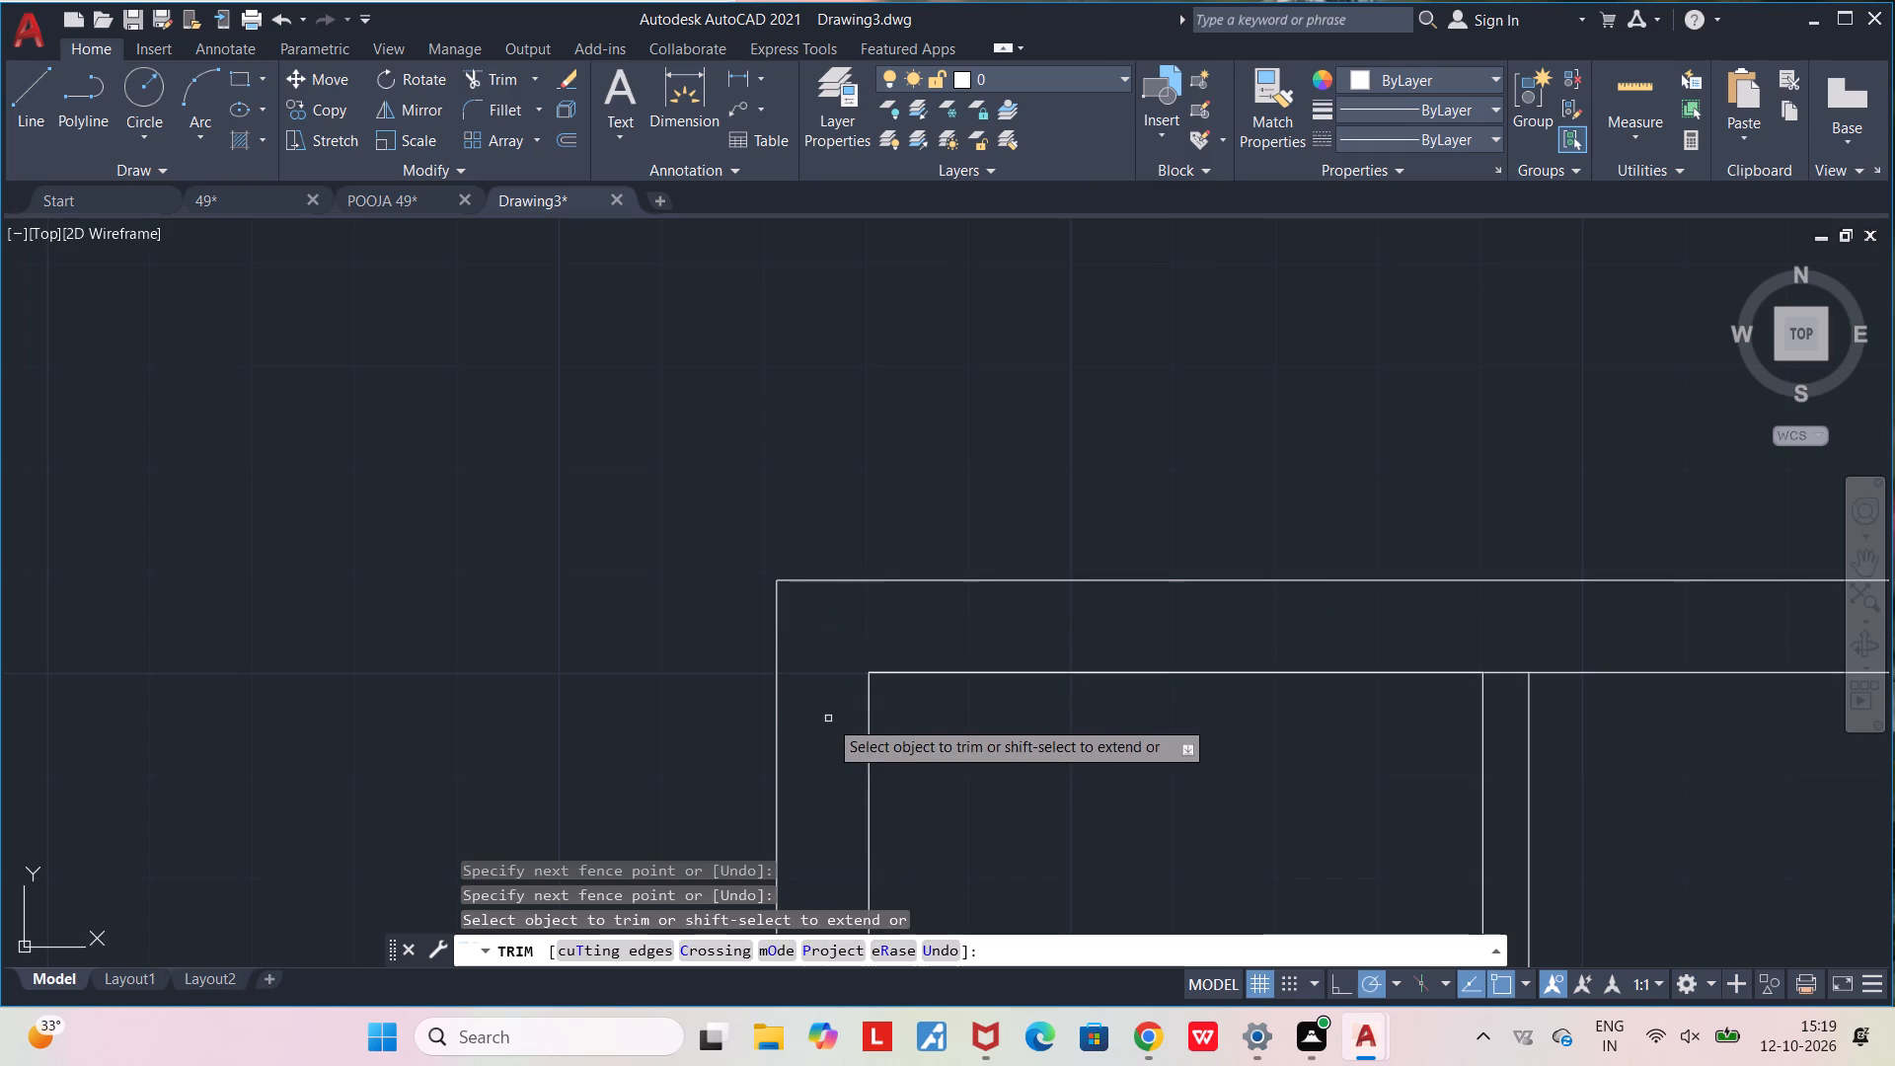
# Trim the overlapping lines where the doorway's short wall stub meets the left outer wall.
pyautogui.scroll(-2, 827, 718)
pyautogui.moveTo(901, 839); pyautogui.dragTo(821, 537, button='middle')
pyautogui.scroll(2, 708, 751)
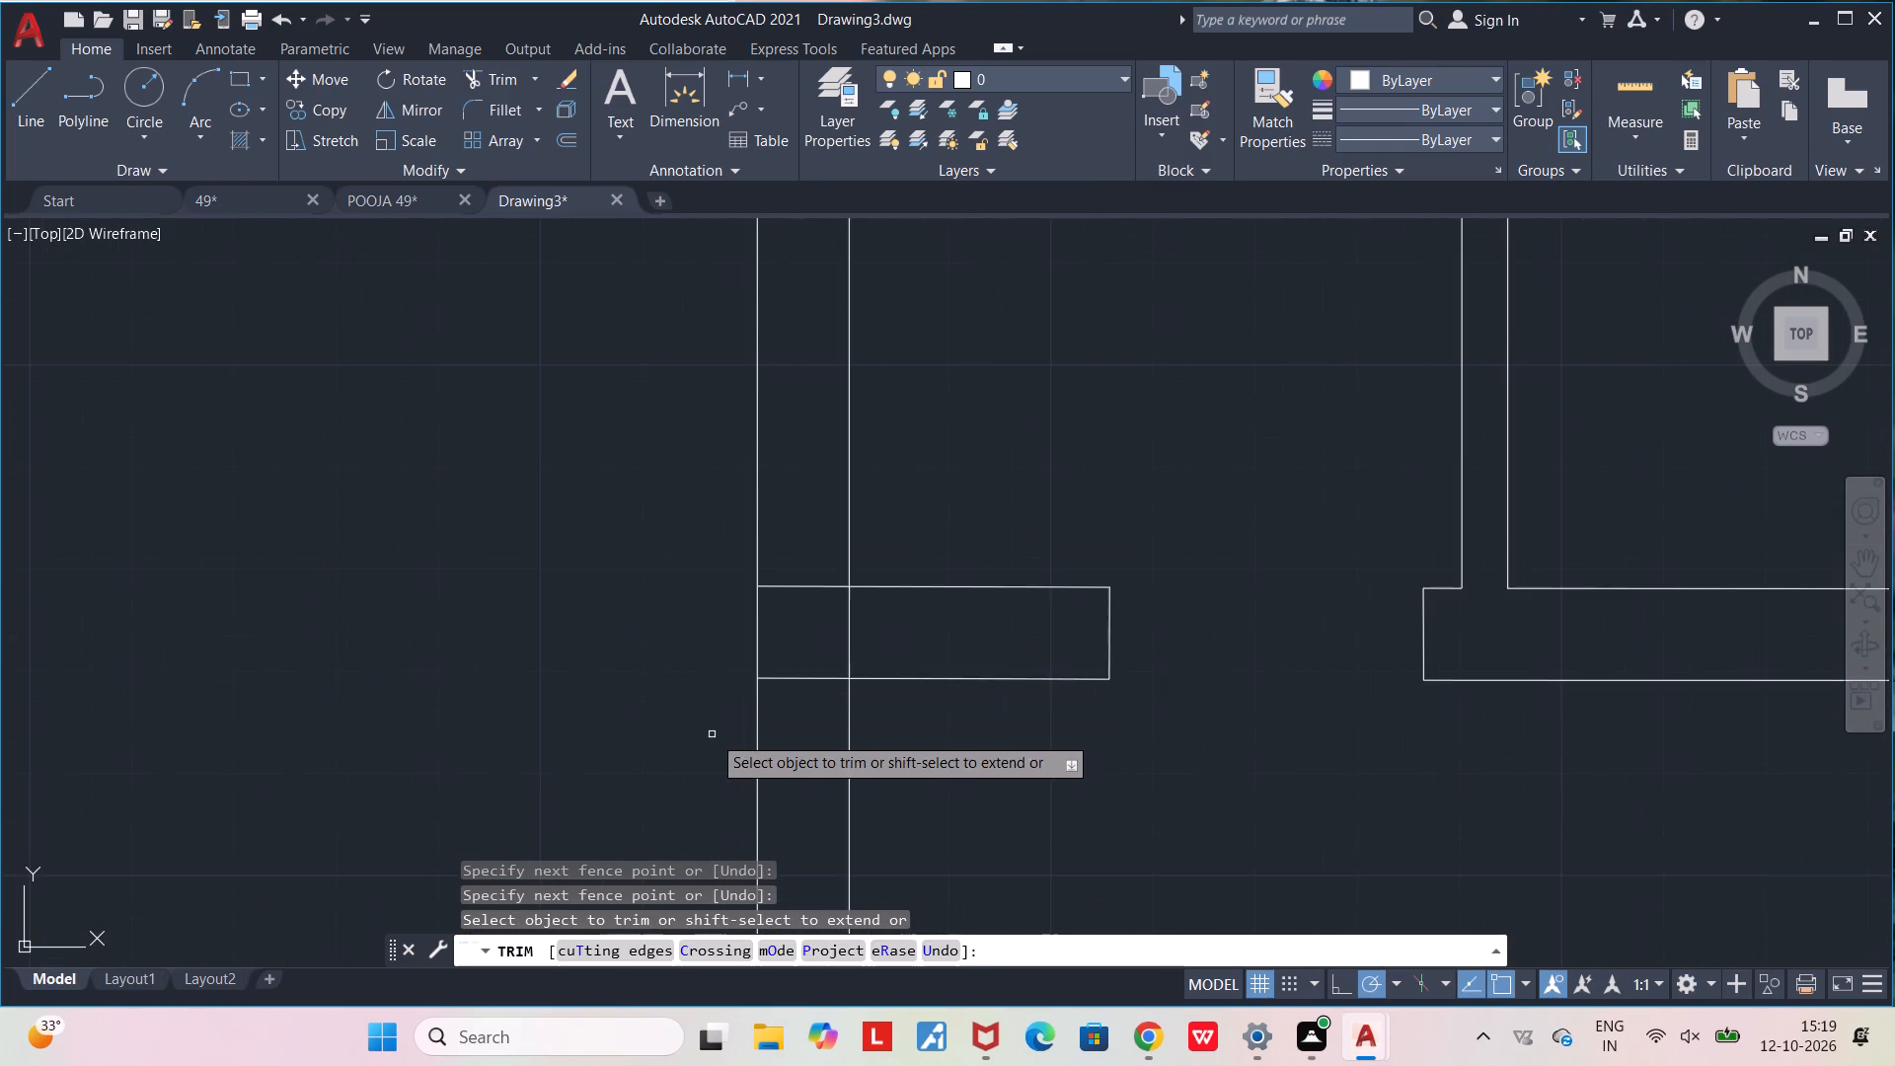
pyautogui.moveTo(784, 540); pyautogui.dragTo(866, 620)
pyautogui.scroll(-2, 865, 642)
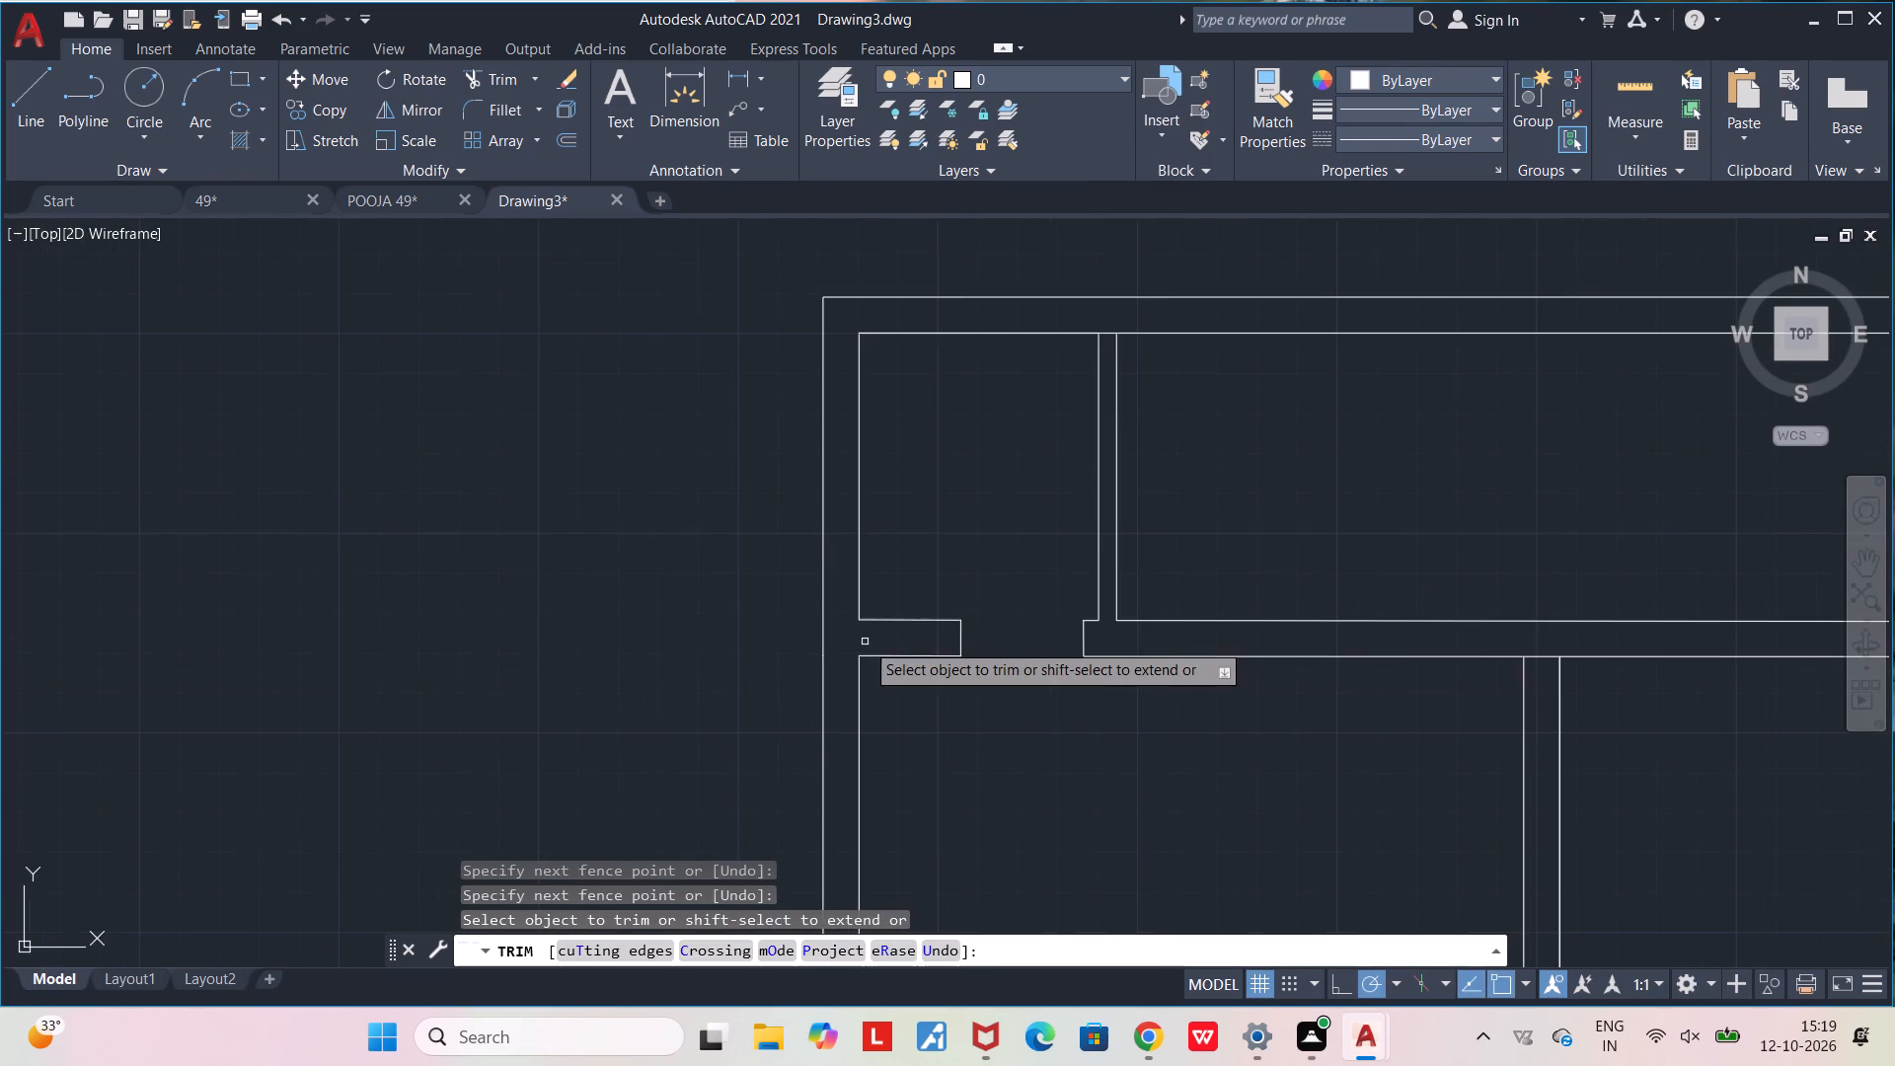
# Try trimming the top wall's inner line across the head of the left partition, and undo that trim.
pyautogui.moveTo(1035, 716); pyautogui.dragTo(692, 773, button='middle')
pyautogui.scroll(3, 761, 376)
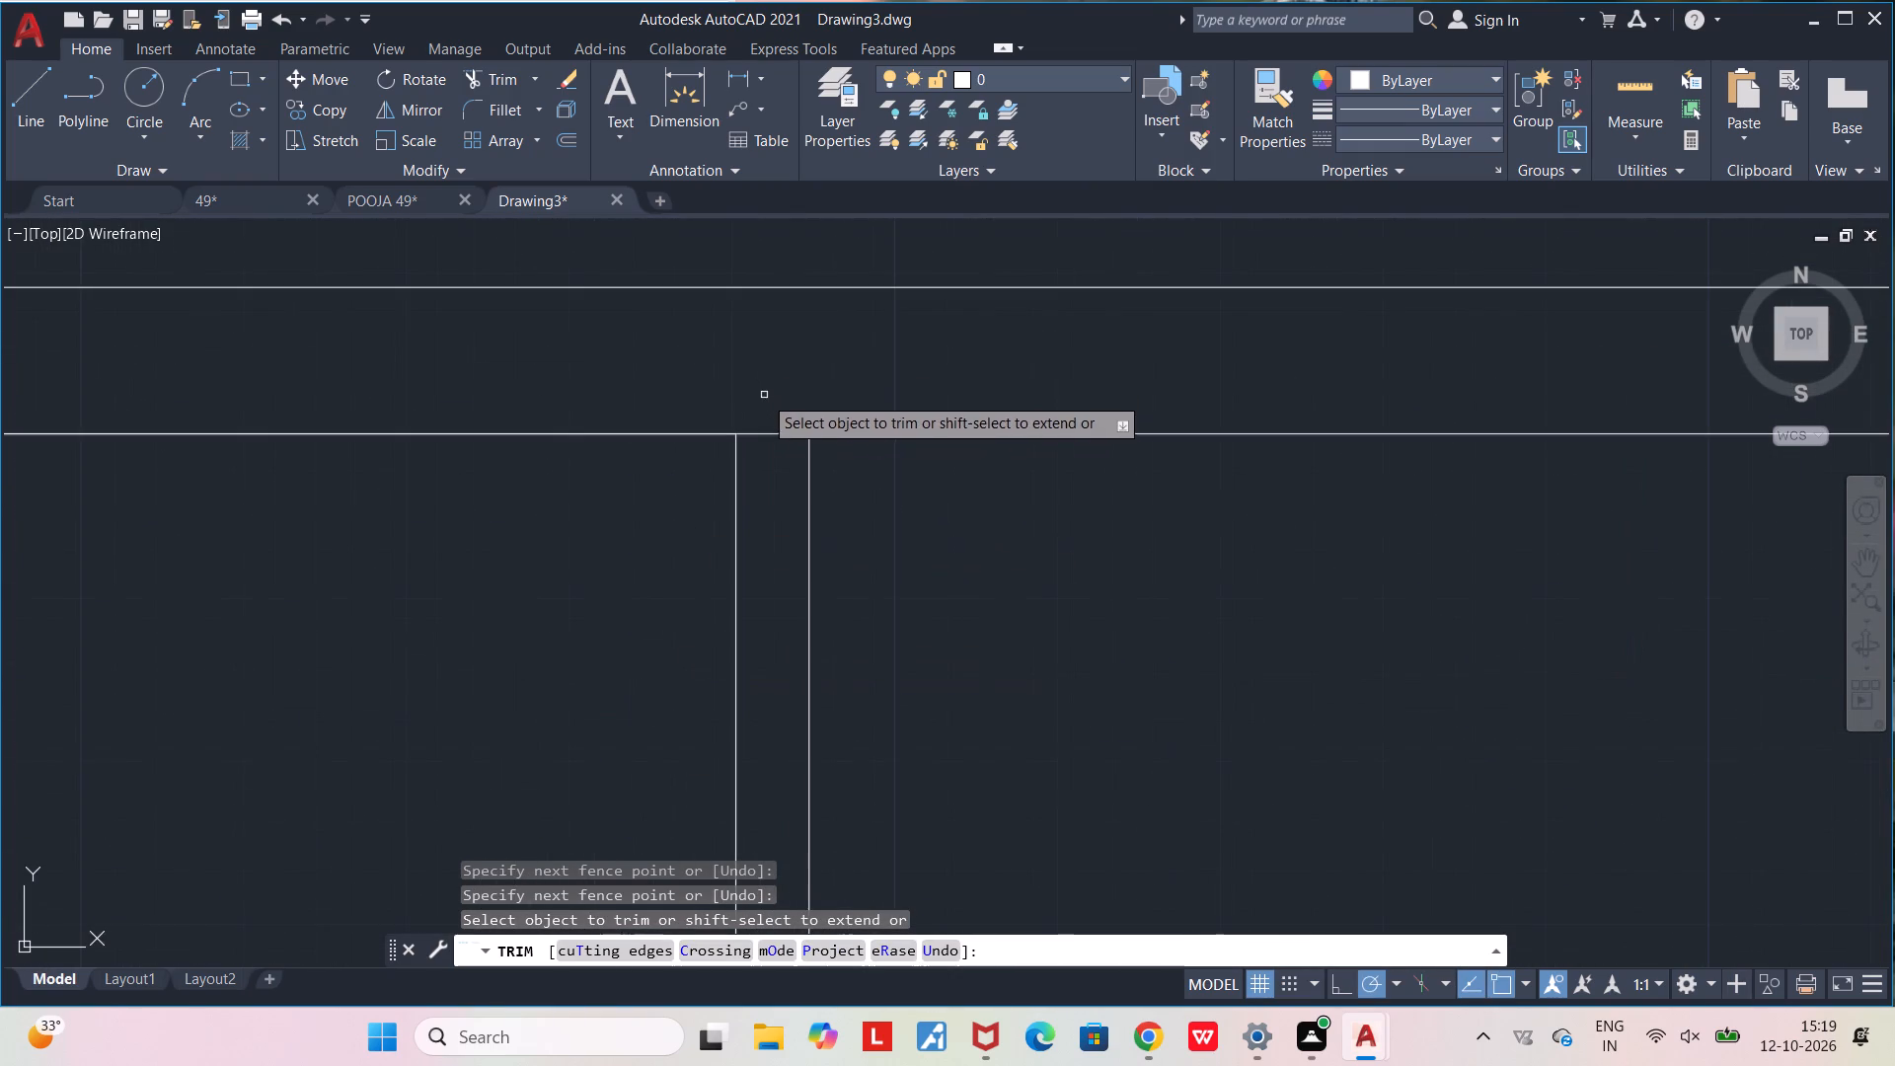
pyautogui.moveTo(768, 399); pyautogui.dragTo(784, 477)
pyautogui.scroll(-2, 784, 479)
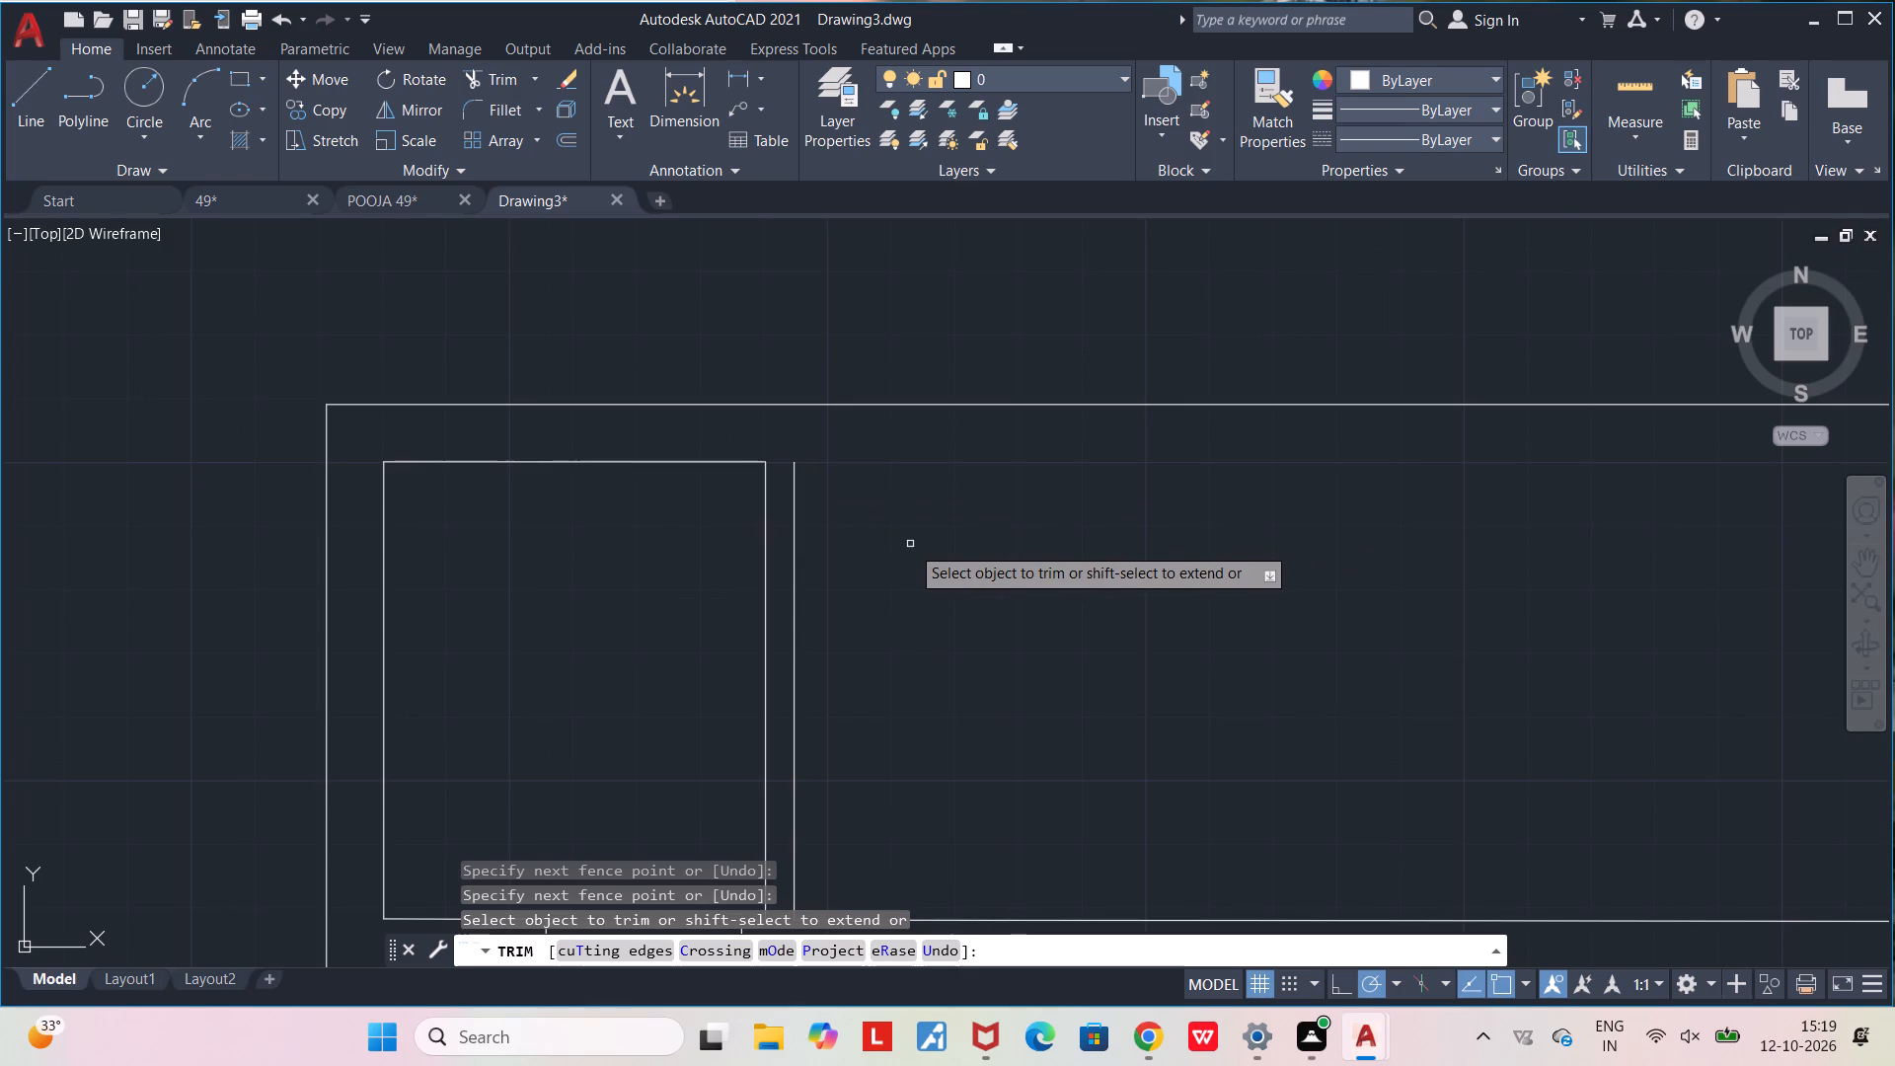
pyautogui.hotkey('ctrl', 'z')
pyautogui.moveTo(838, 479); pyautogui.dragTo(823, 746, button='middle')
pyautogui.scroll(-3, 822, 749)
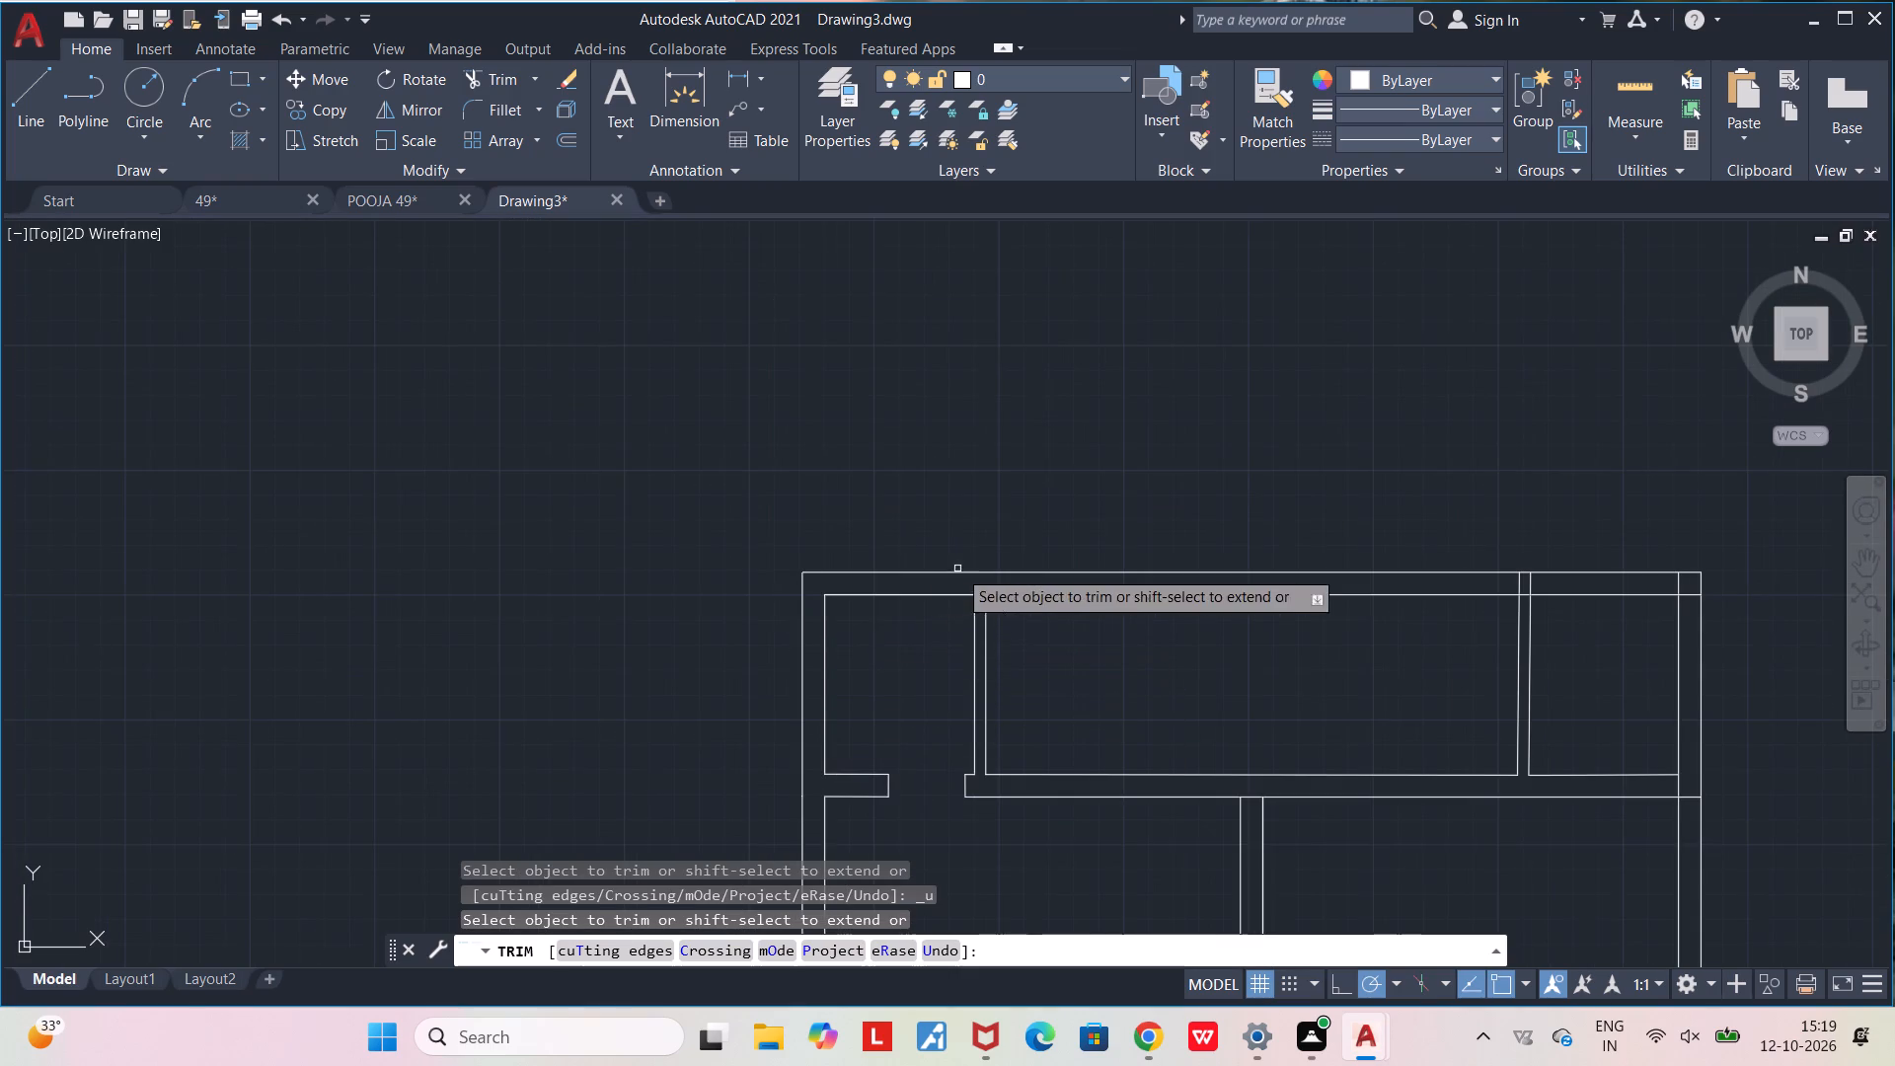
# Trim the top wall's inner line across the head of the left partition.
pyautogui.scroll(4, 1044, 592)
pyautogui.click(792, 604)
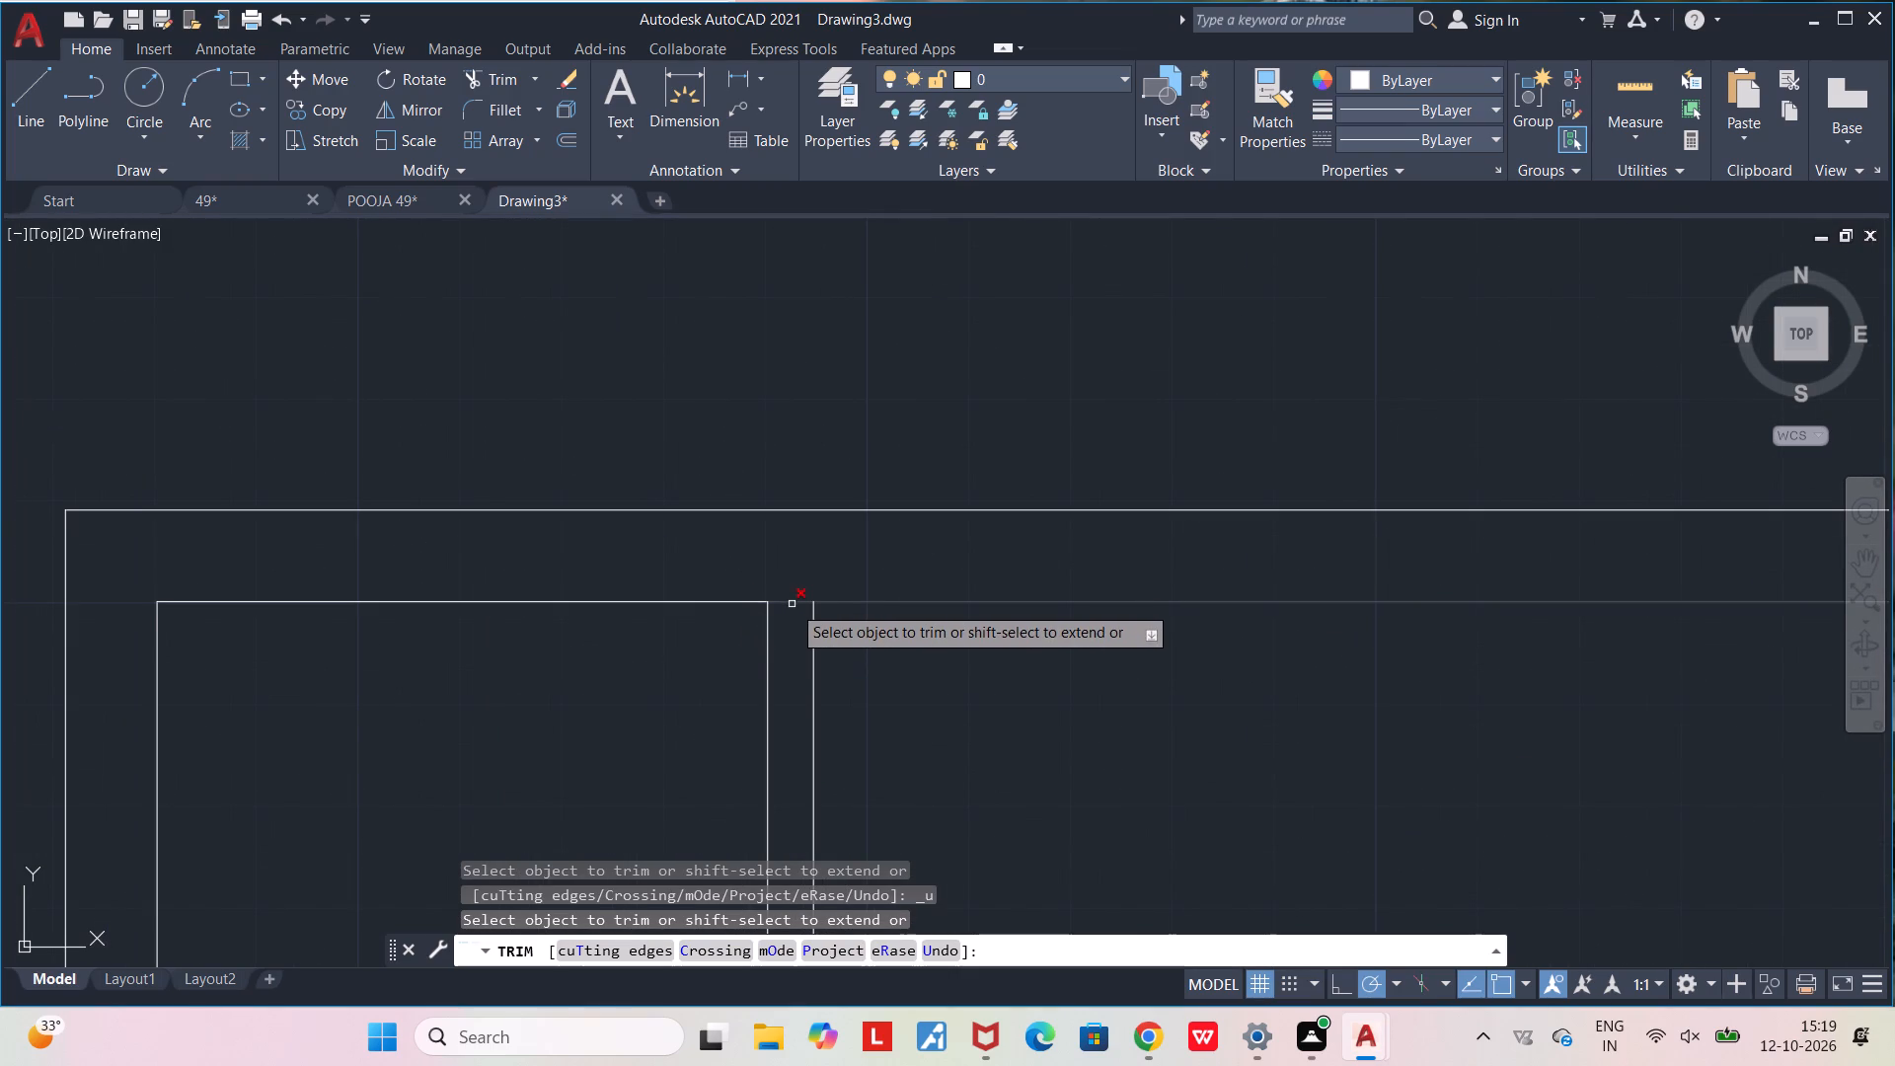
pyautogui.moveTo(789, 603); pyautogui.dragTo(788, 583)
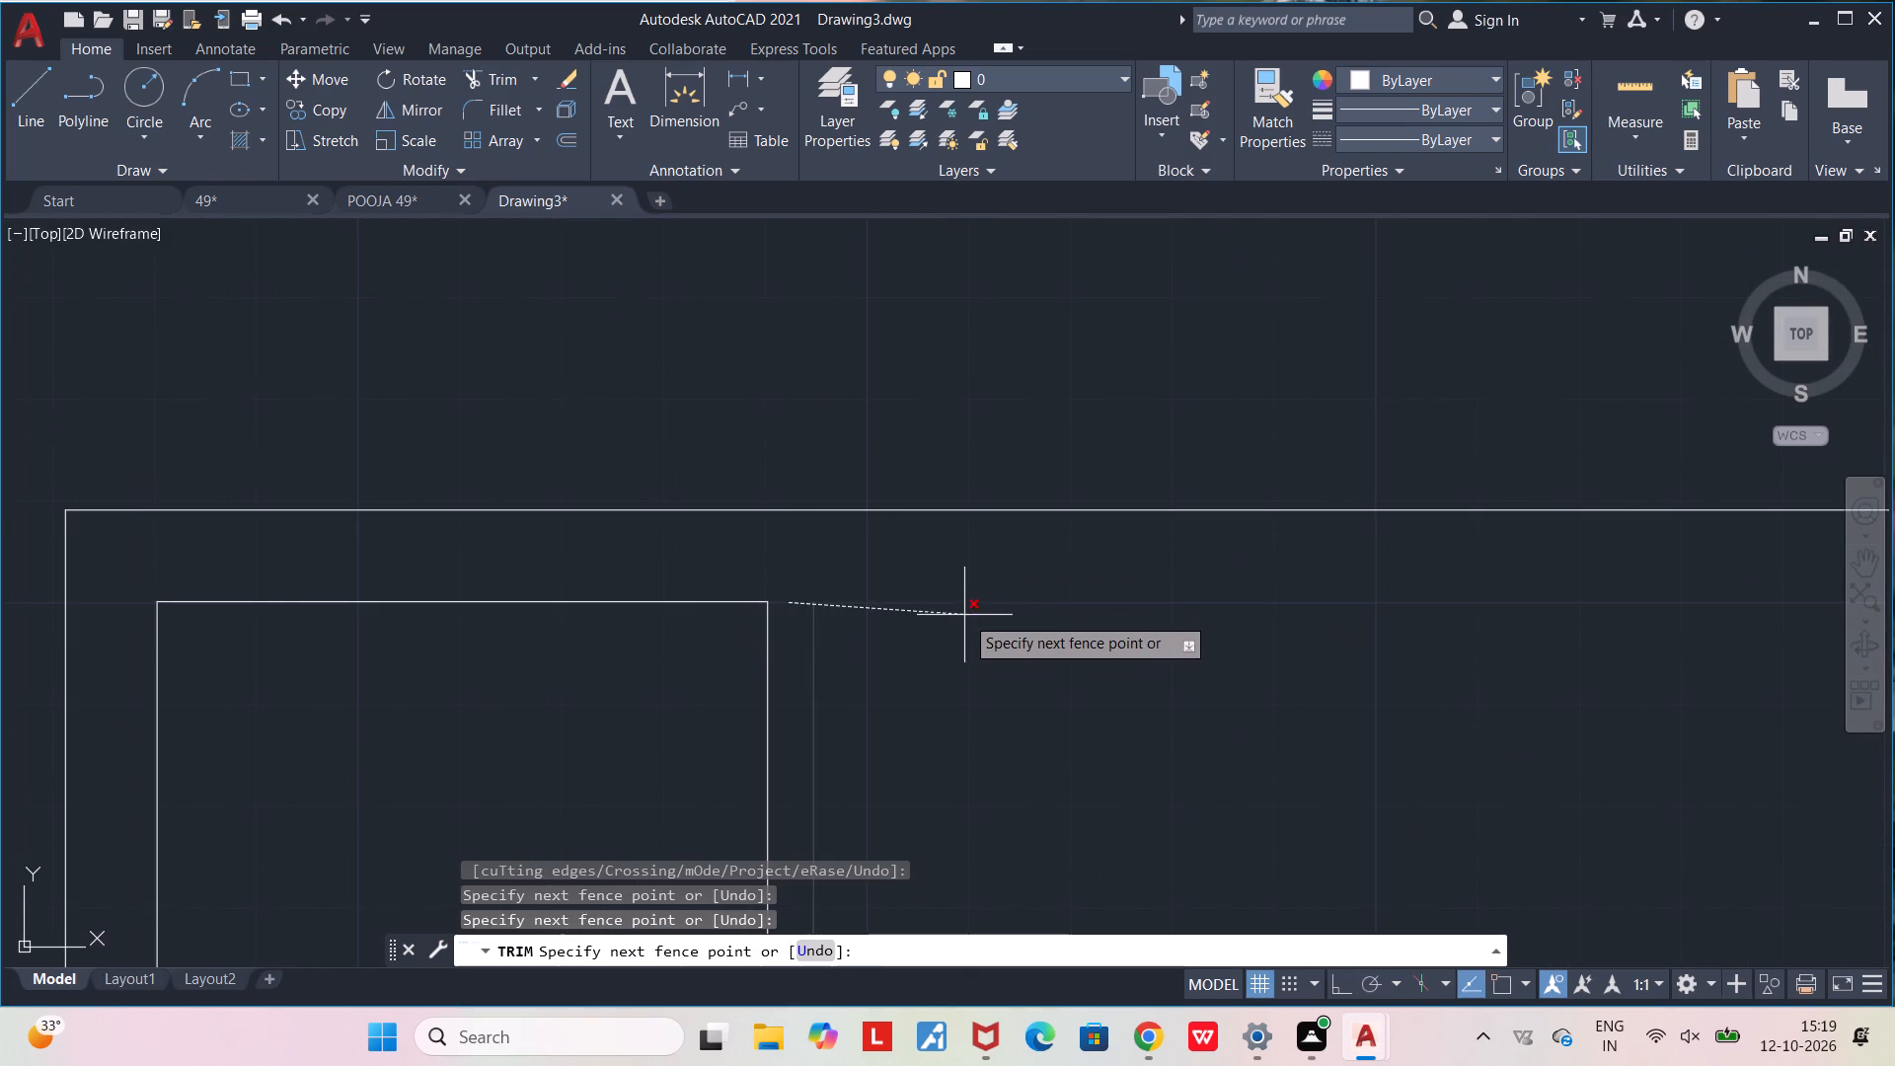
pyautogui.click(802, 577)
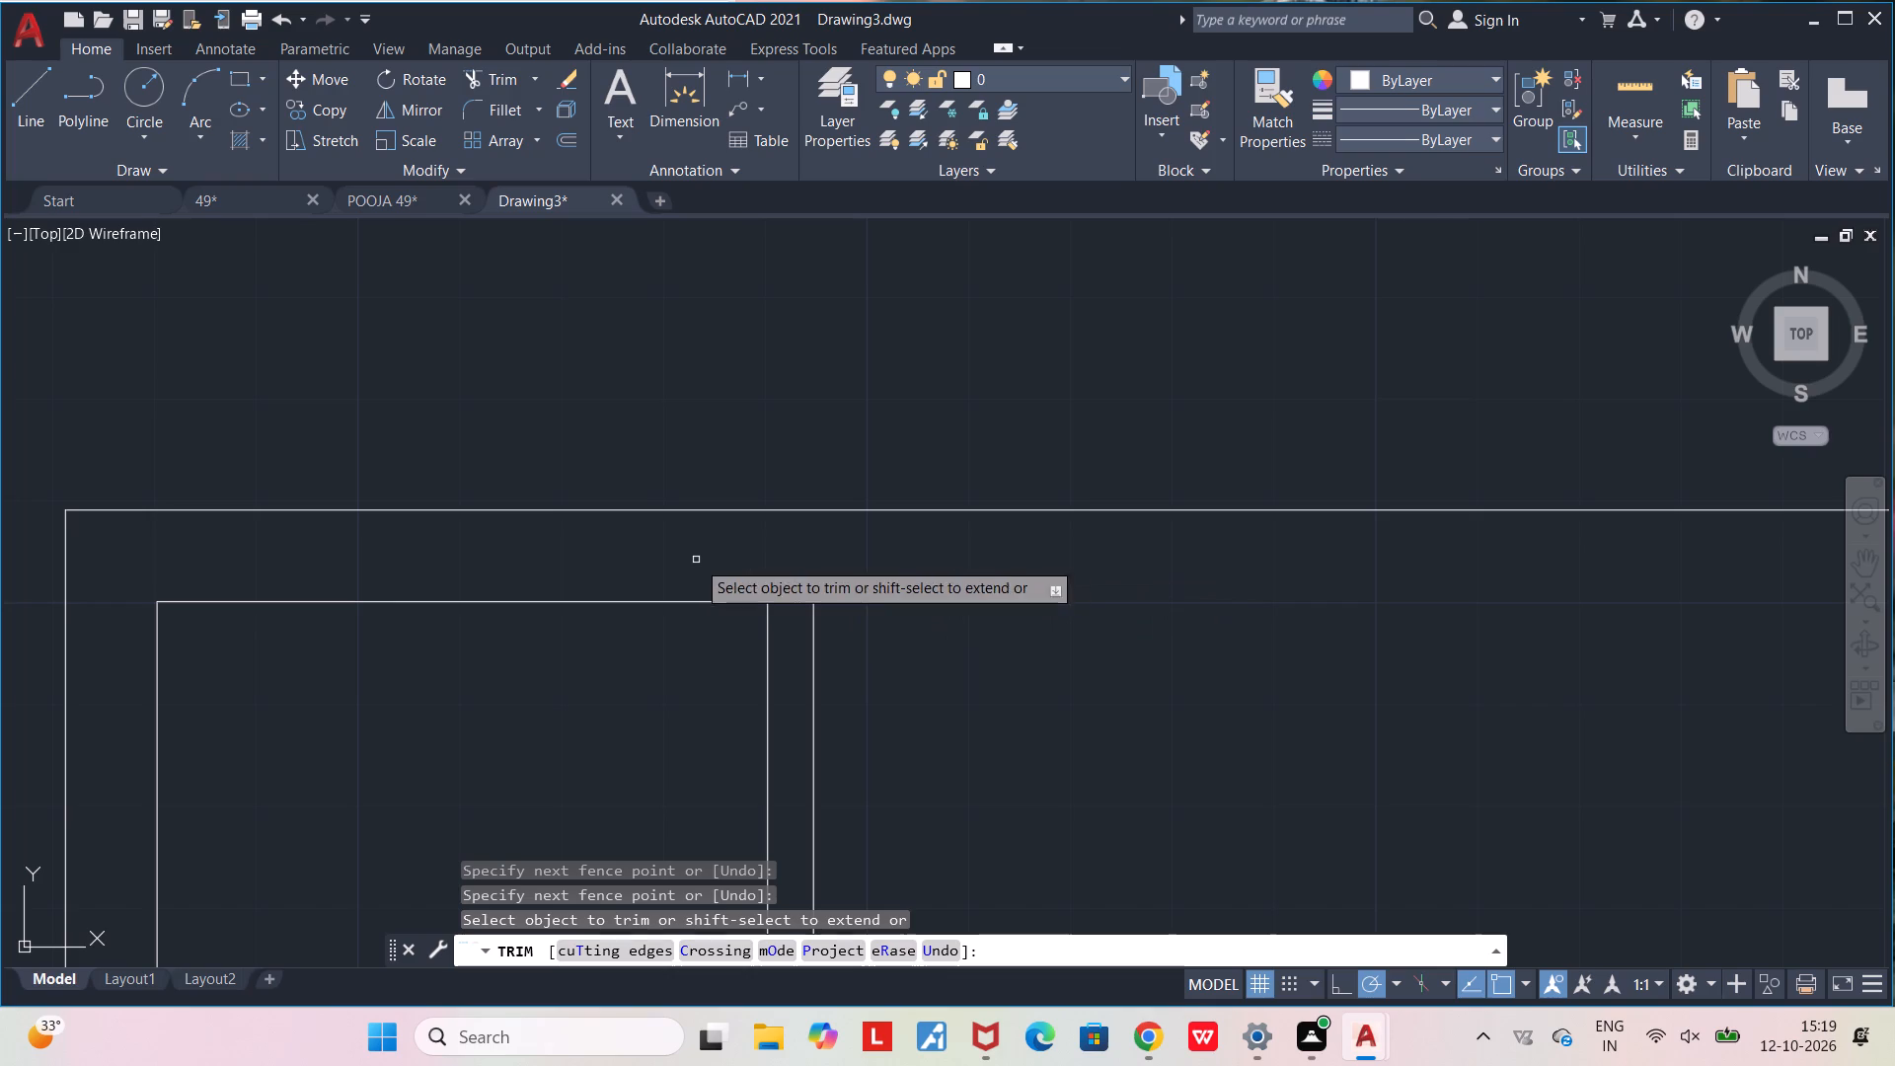
pyautogui.press('Escape')
pyautogui.press('Escape')
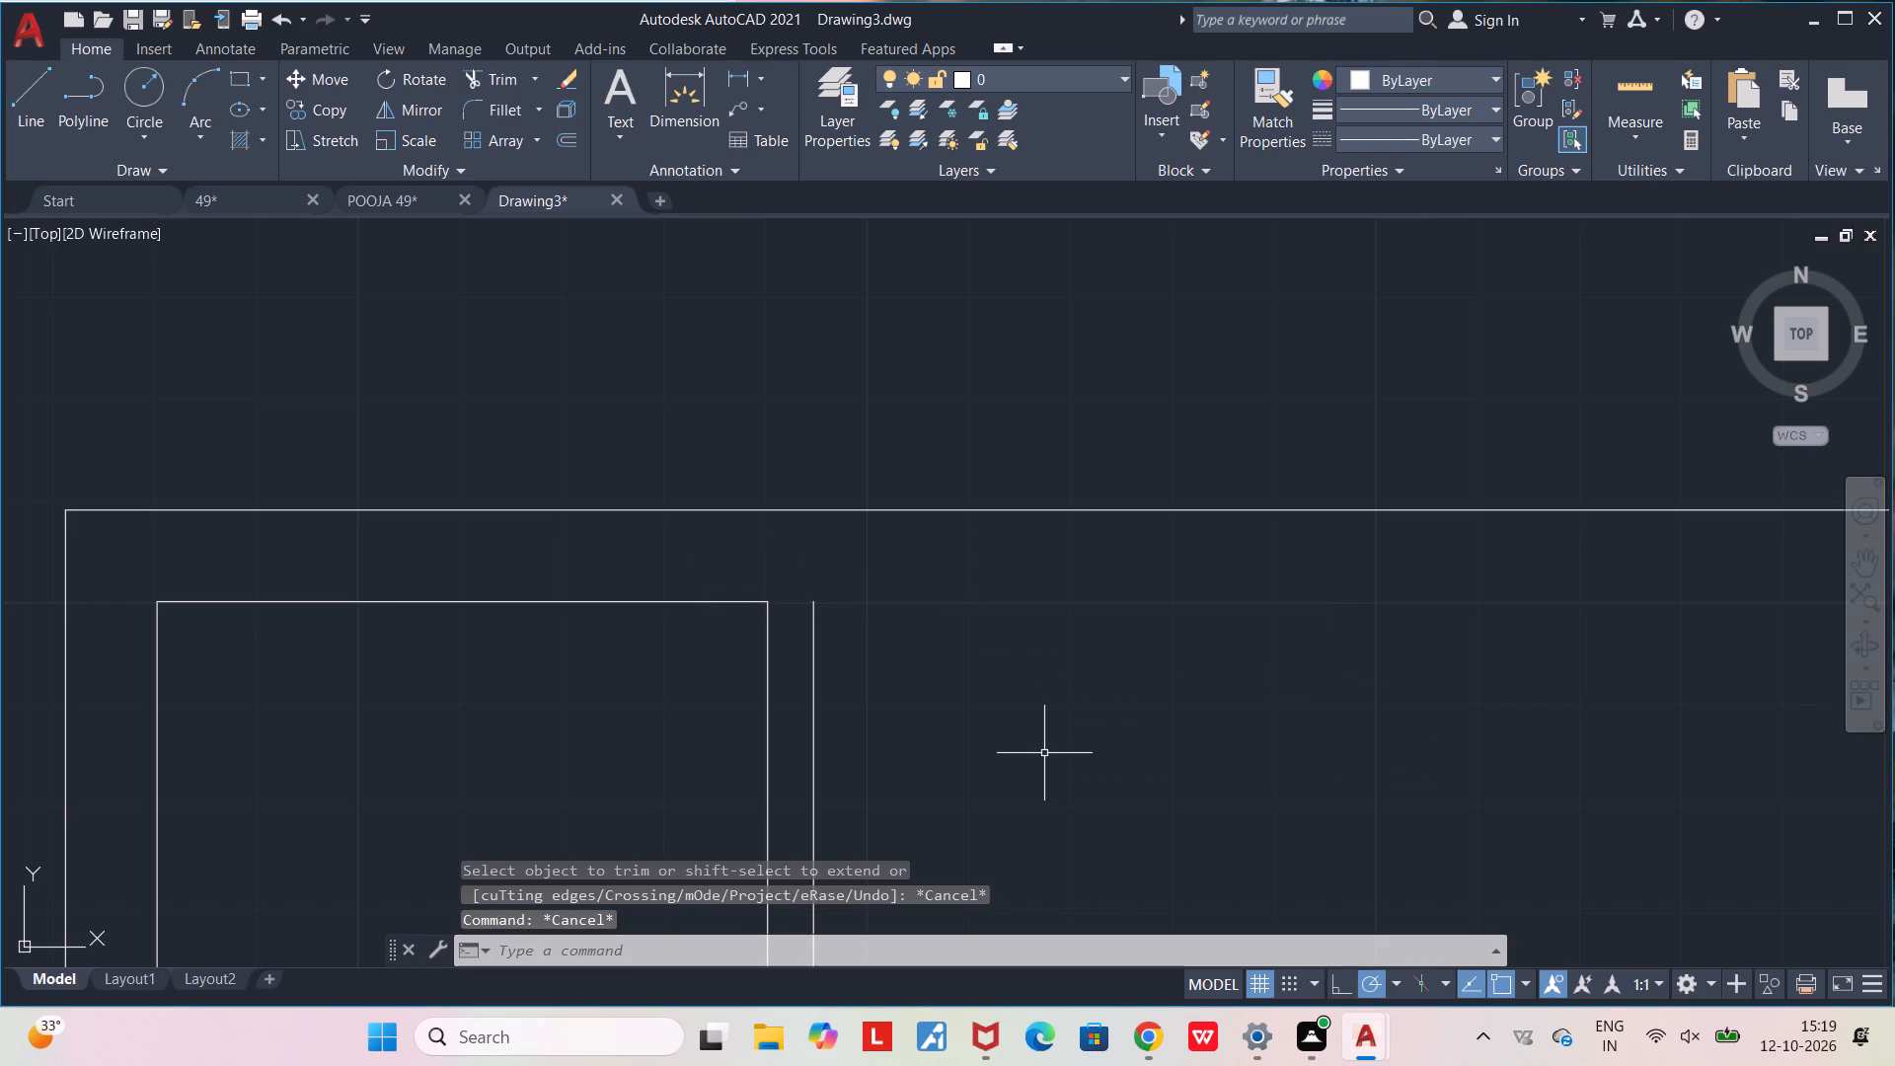
# Redraw the top wall's inner line from the left partition's right-hand head corner to the outer face of the right outer wall.
pyautogui.press('l')
pyautogui.press('Return')
pyautogui.click(812, 604)
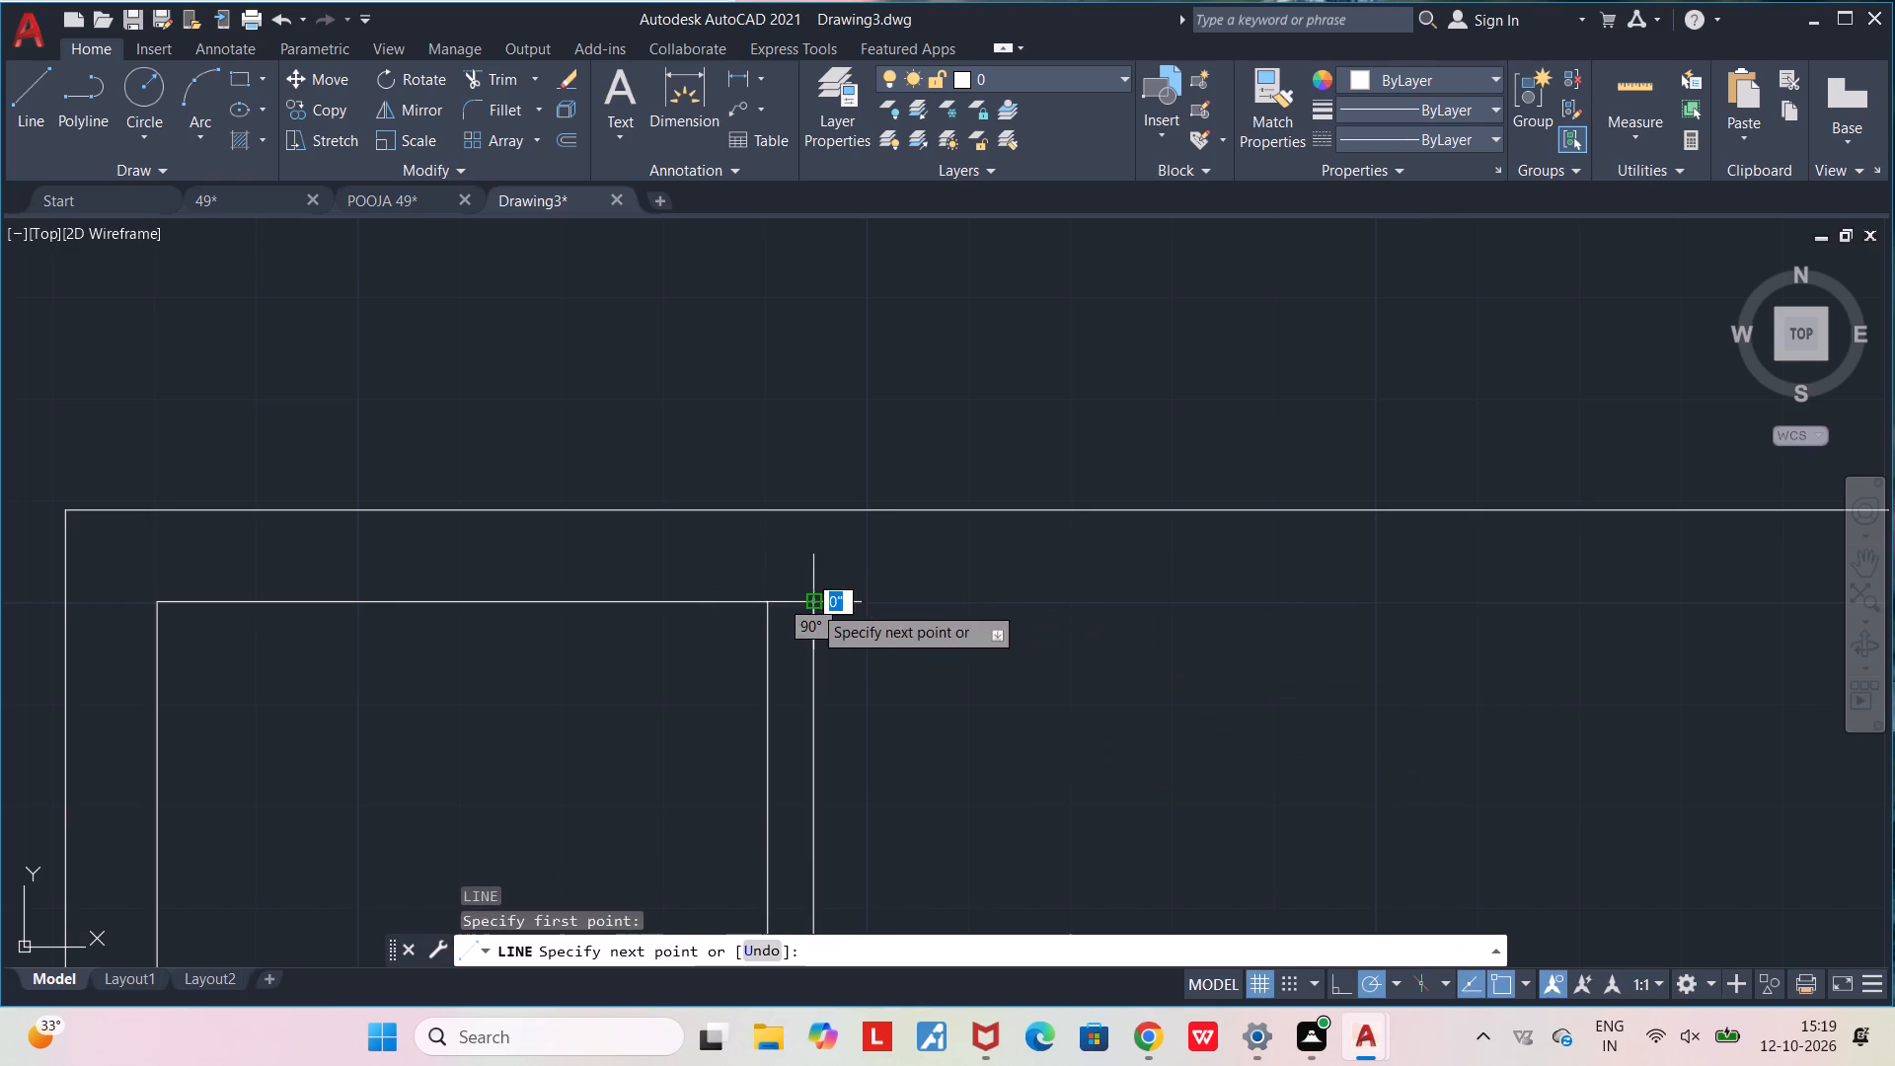
pyautogui.moveTo(1174, 623); pyautogui.dragTo(608, 636, button='middle')
pyautogui.scroll(-5, 580, 632)
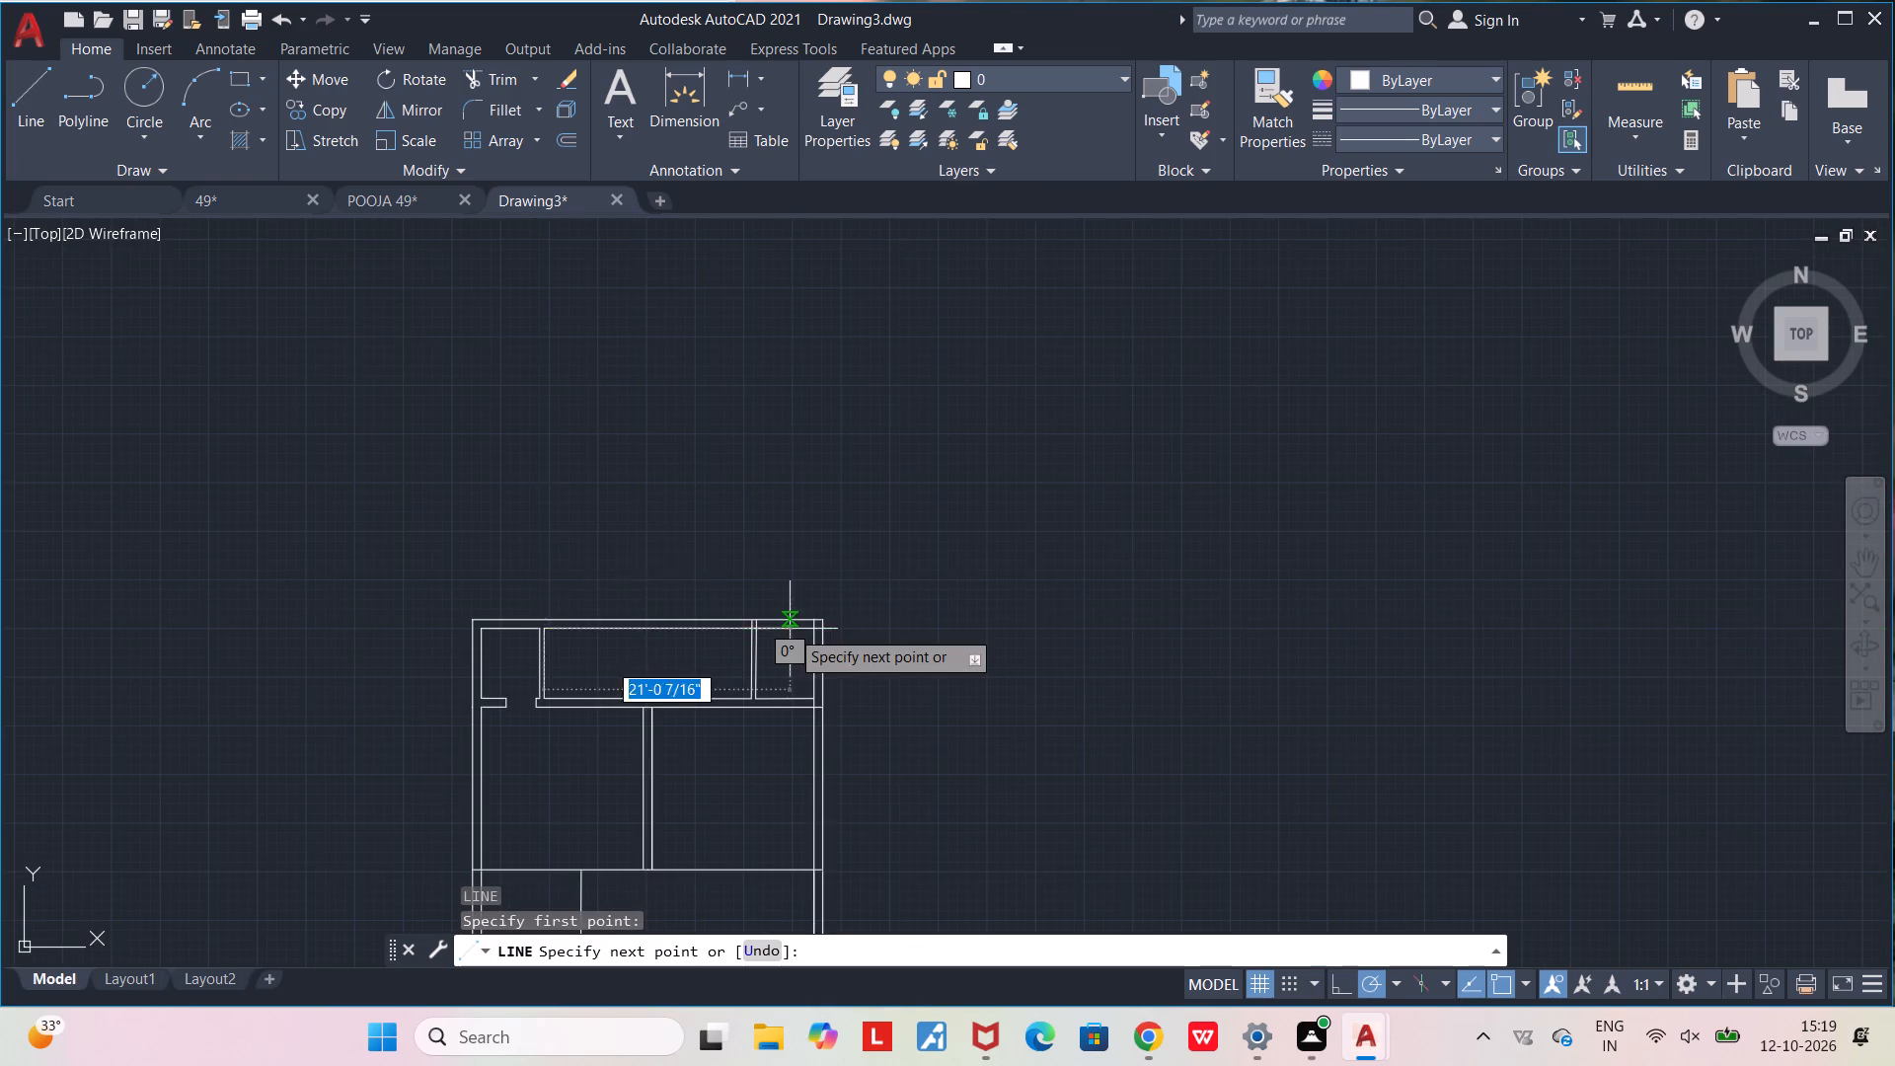
pyautogui.scroll(5, 787, 629)
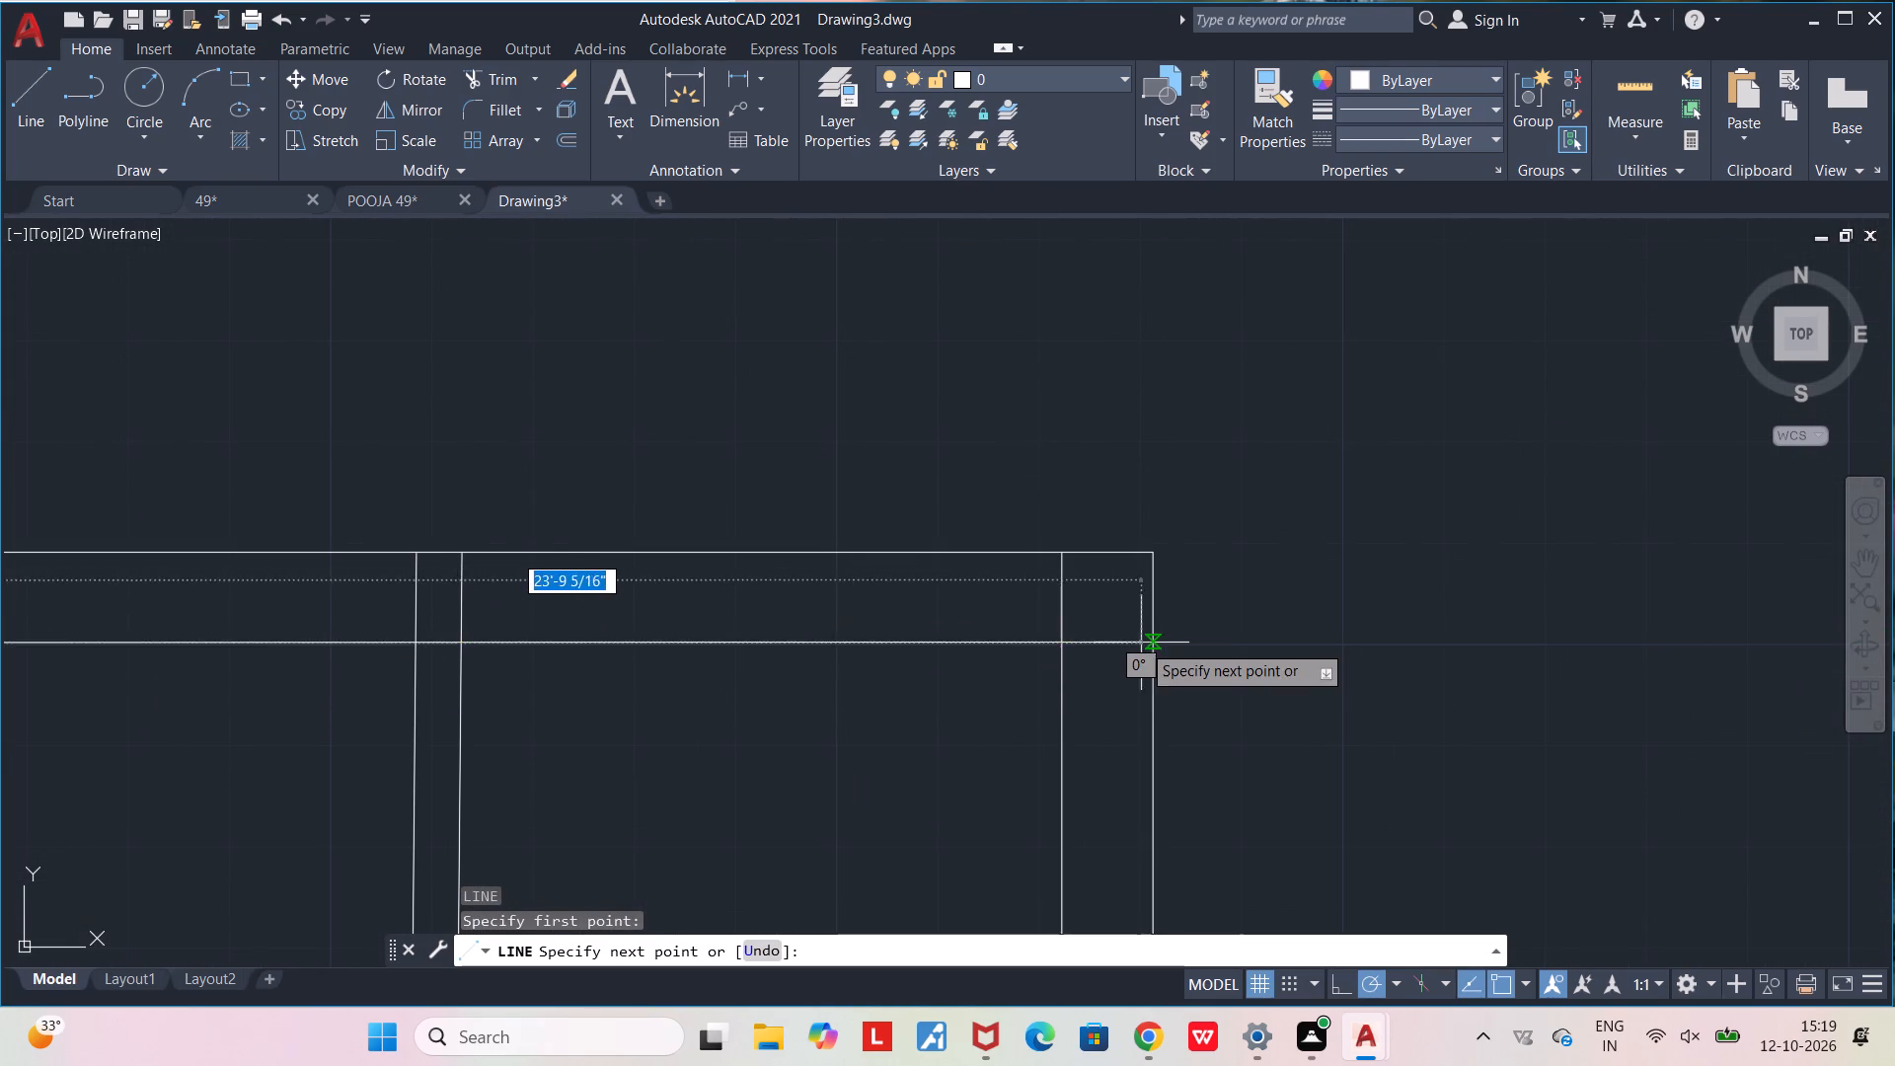
pyautogui.click(1152, 645)
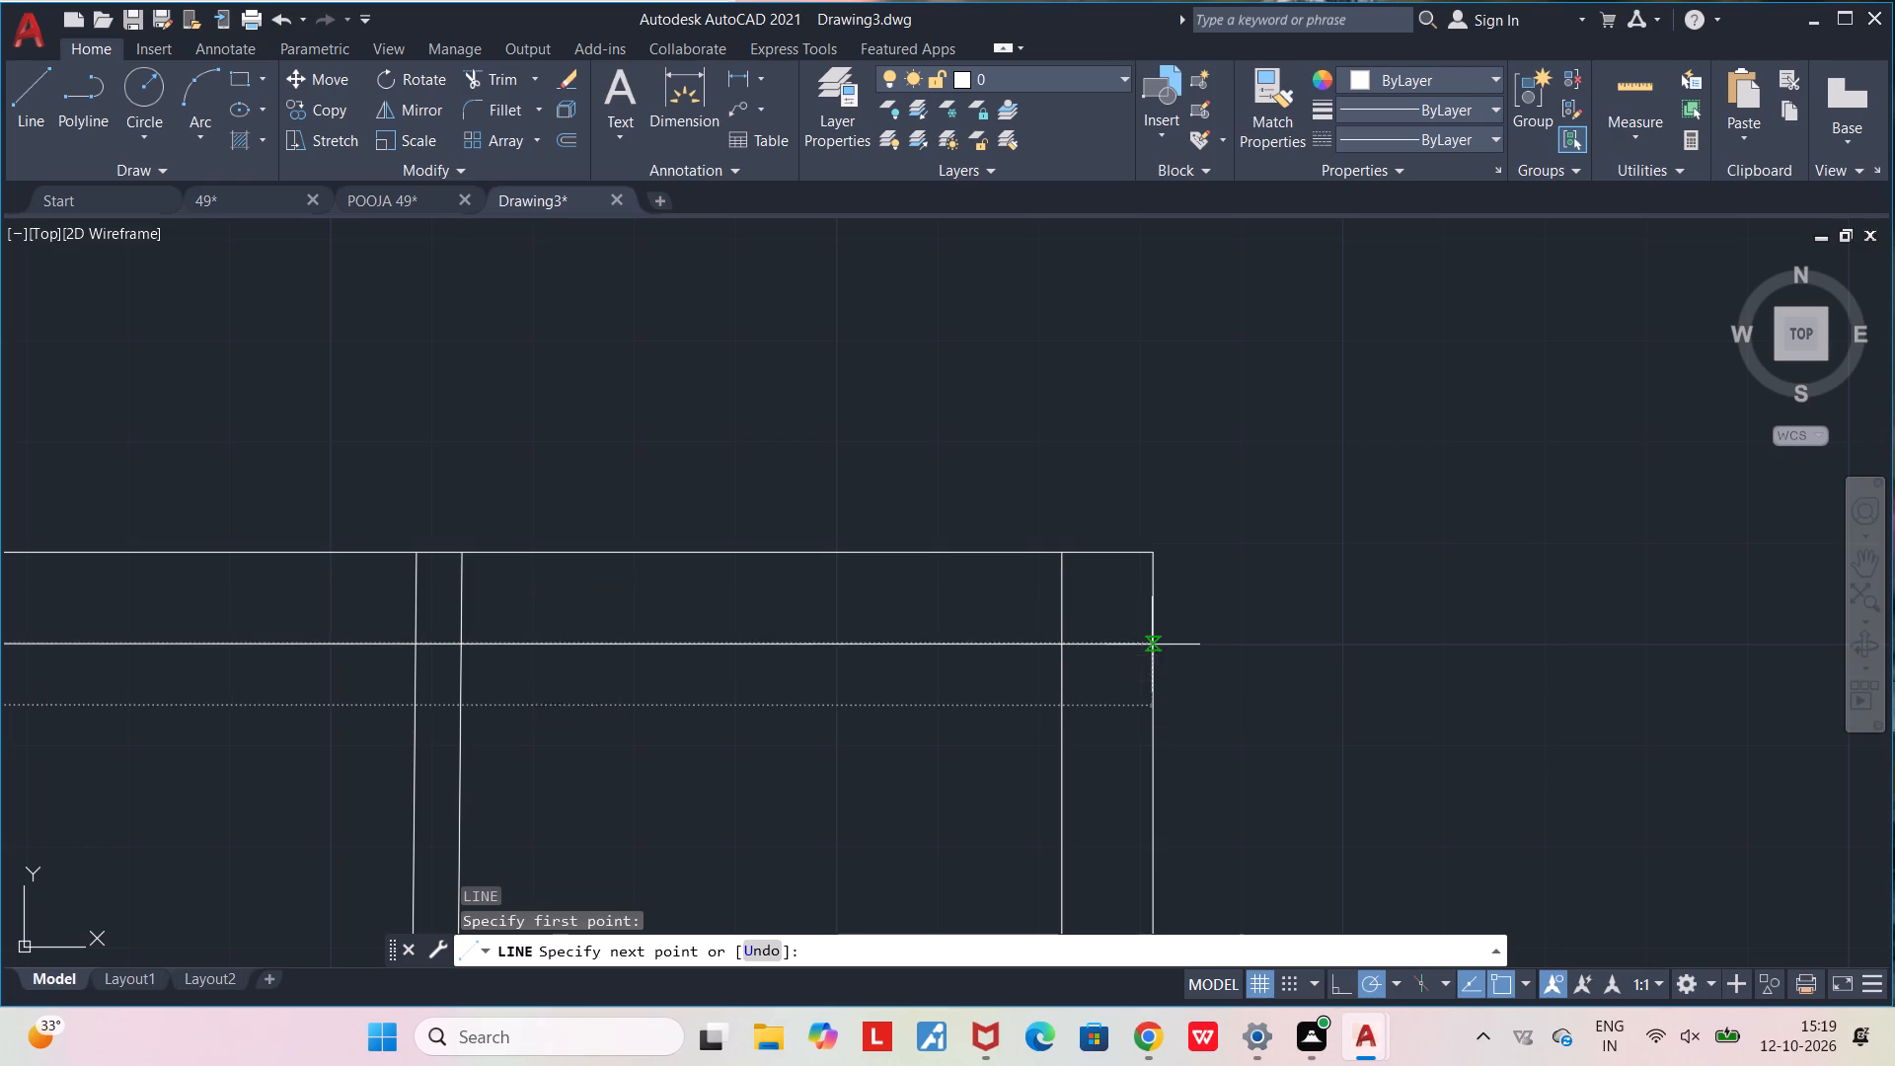
pyautogui.press('Escape')
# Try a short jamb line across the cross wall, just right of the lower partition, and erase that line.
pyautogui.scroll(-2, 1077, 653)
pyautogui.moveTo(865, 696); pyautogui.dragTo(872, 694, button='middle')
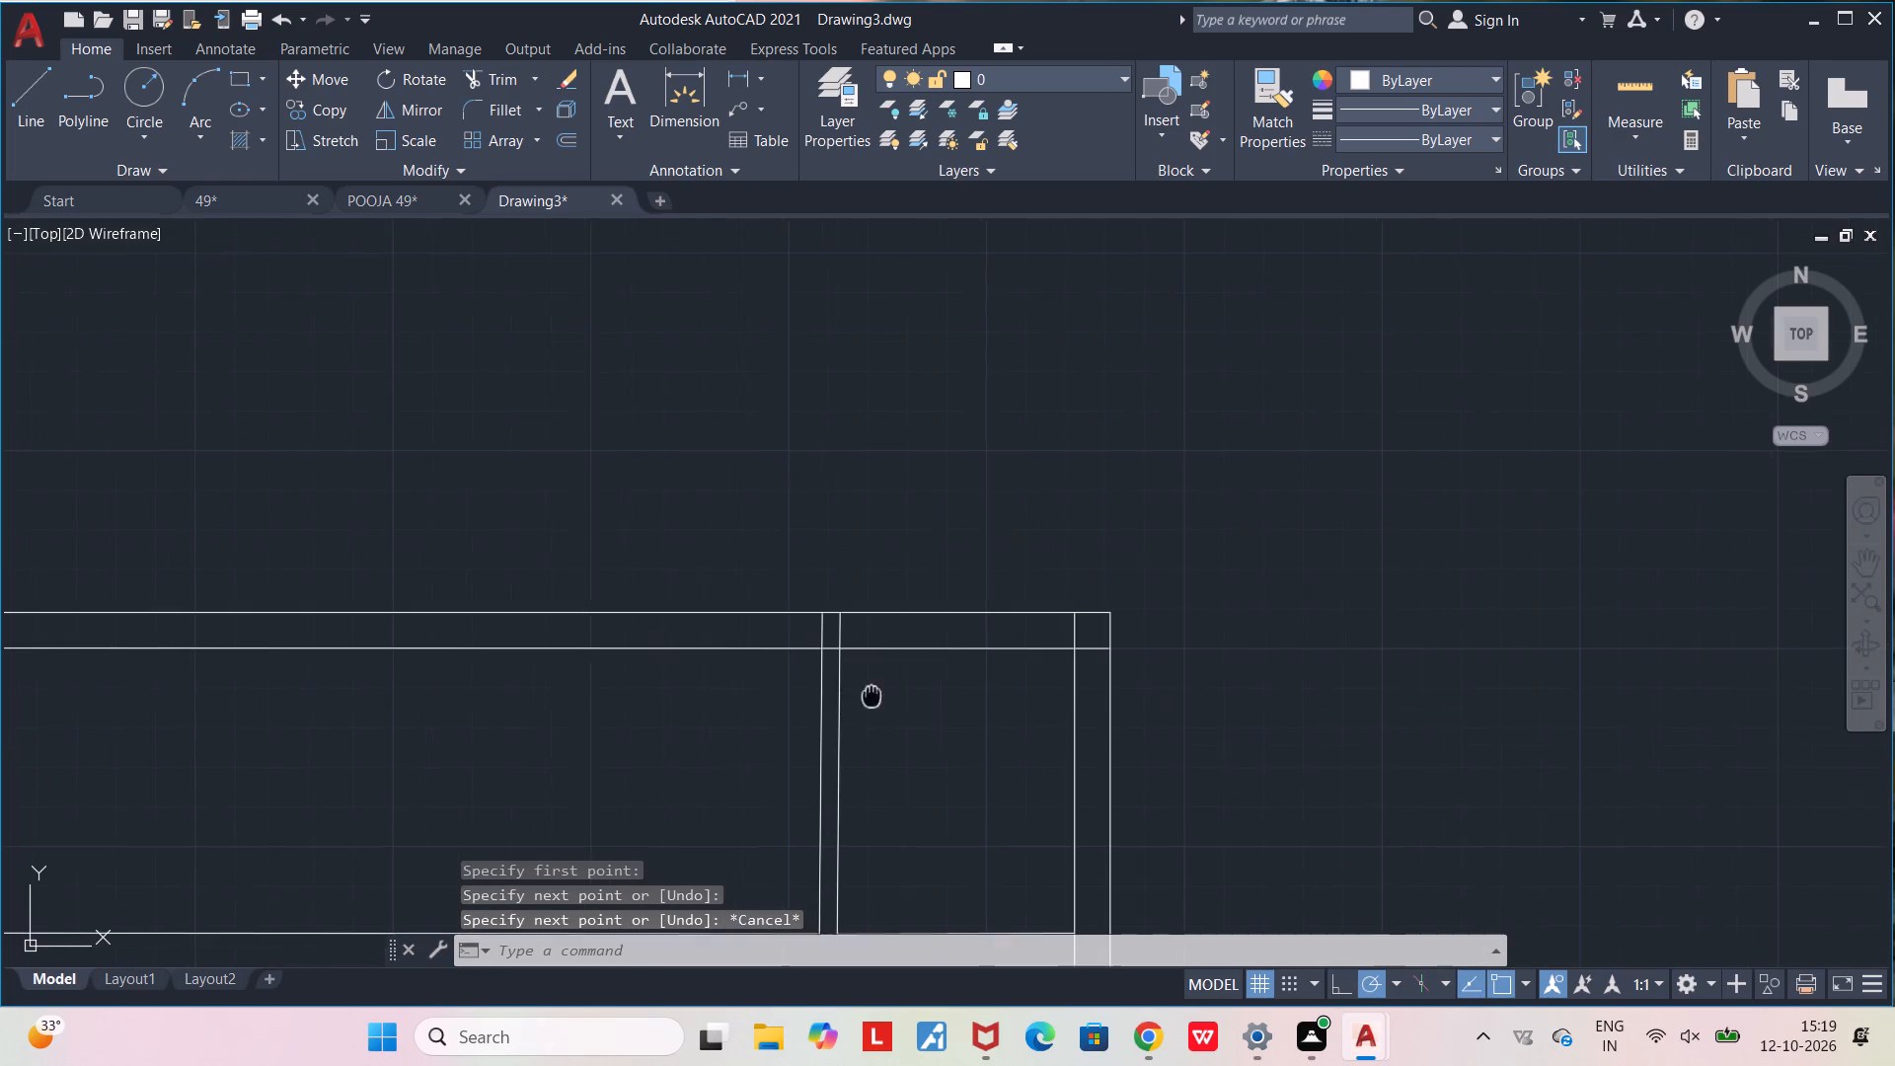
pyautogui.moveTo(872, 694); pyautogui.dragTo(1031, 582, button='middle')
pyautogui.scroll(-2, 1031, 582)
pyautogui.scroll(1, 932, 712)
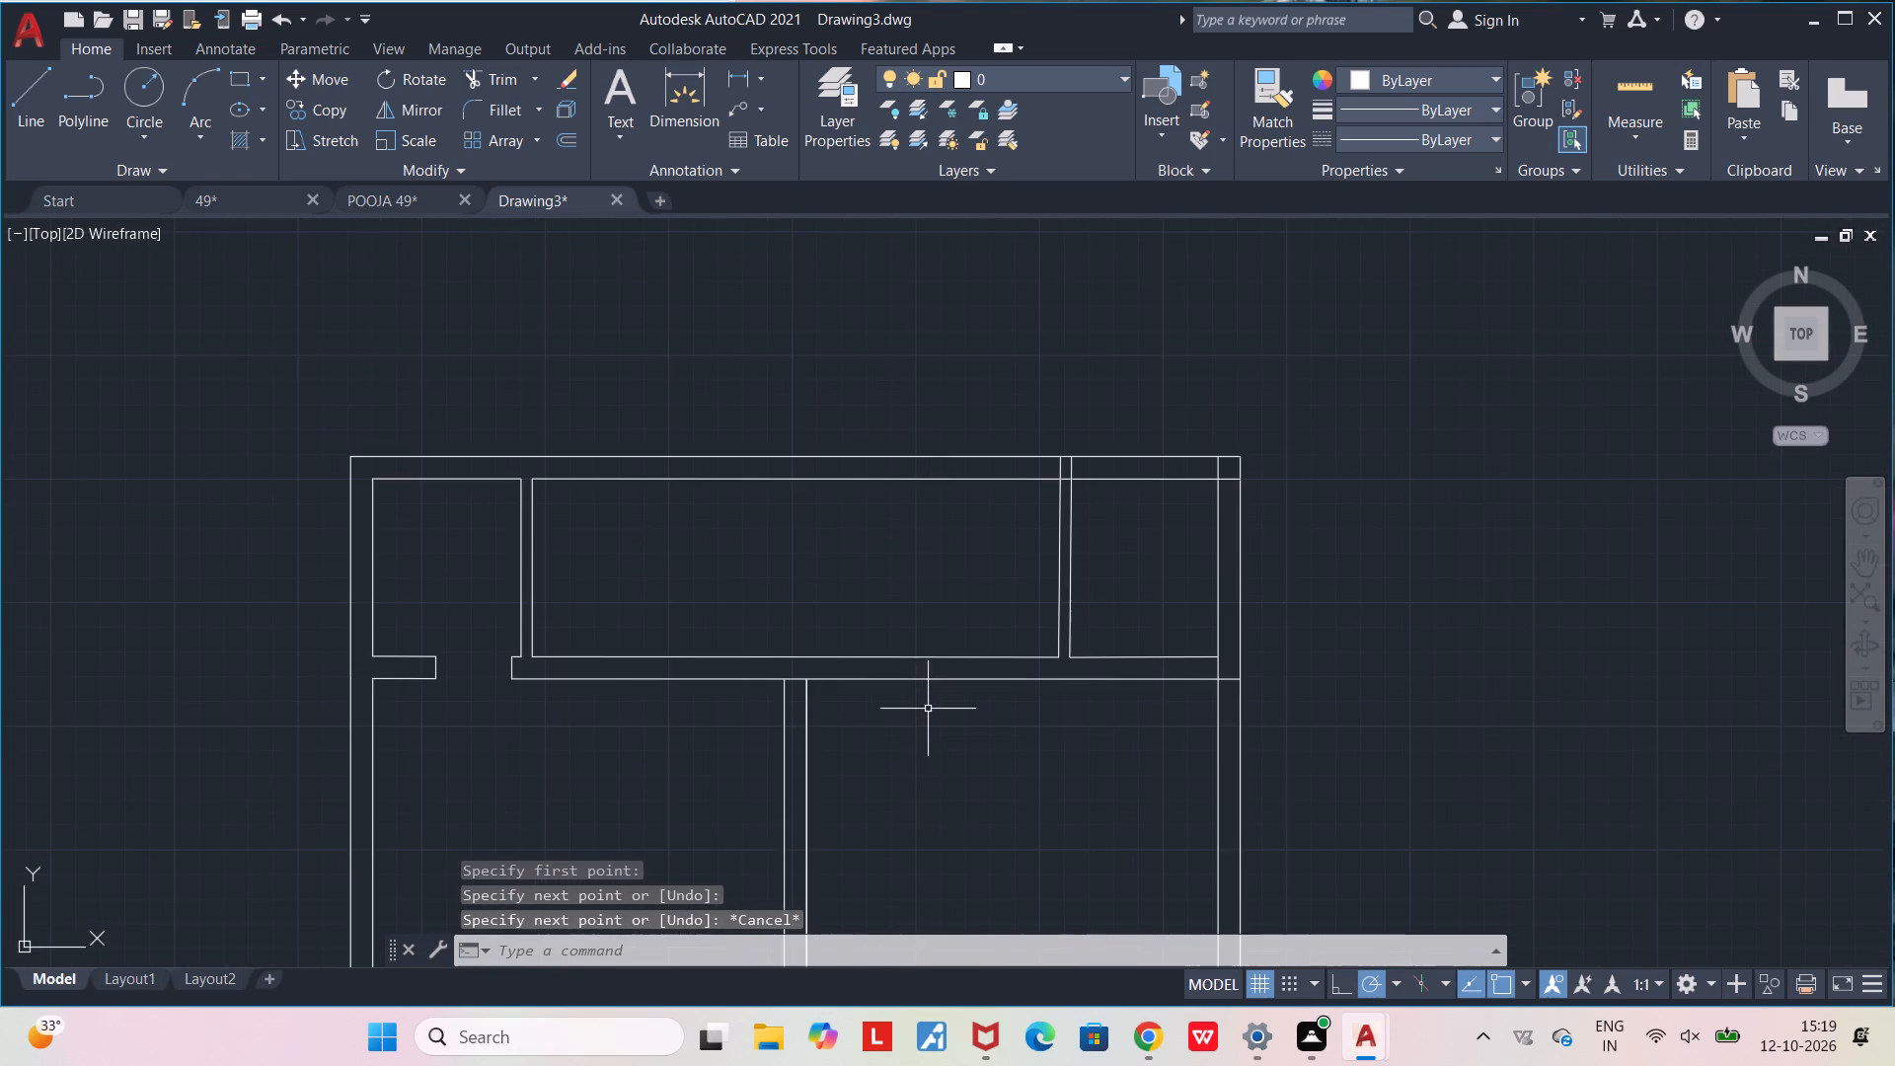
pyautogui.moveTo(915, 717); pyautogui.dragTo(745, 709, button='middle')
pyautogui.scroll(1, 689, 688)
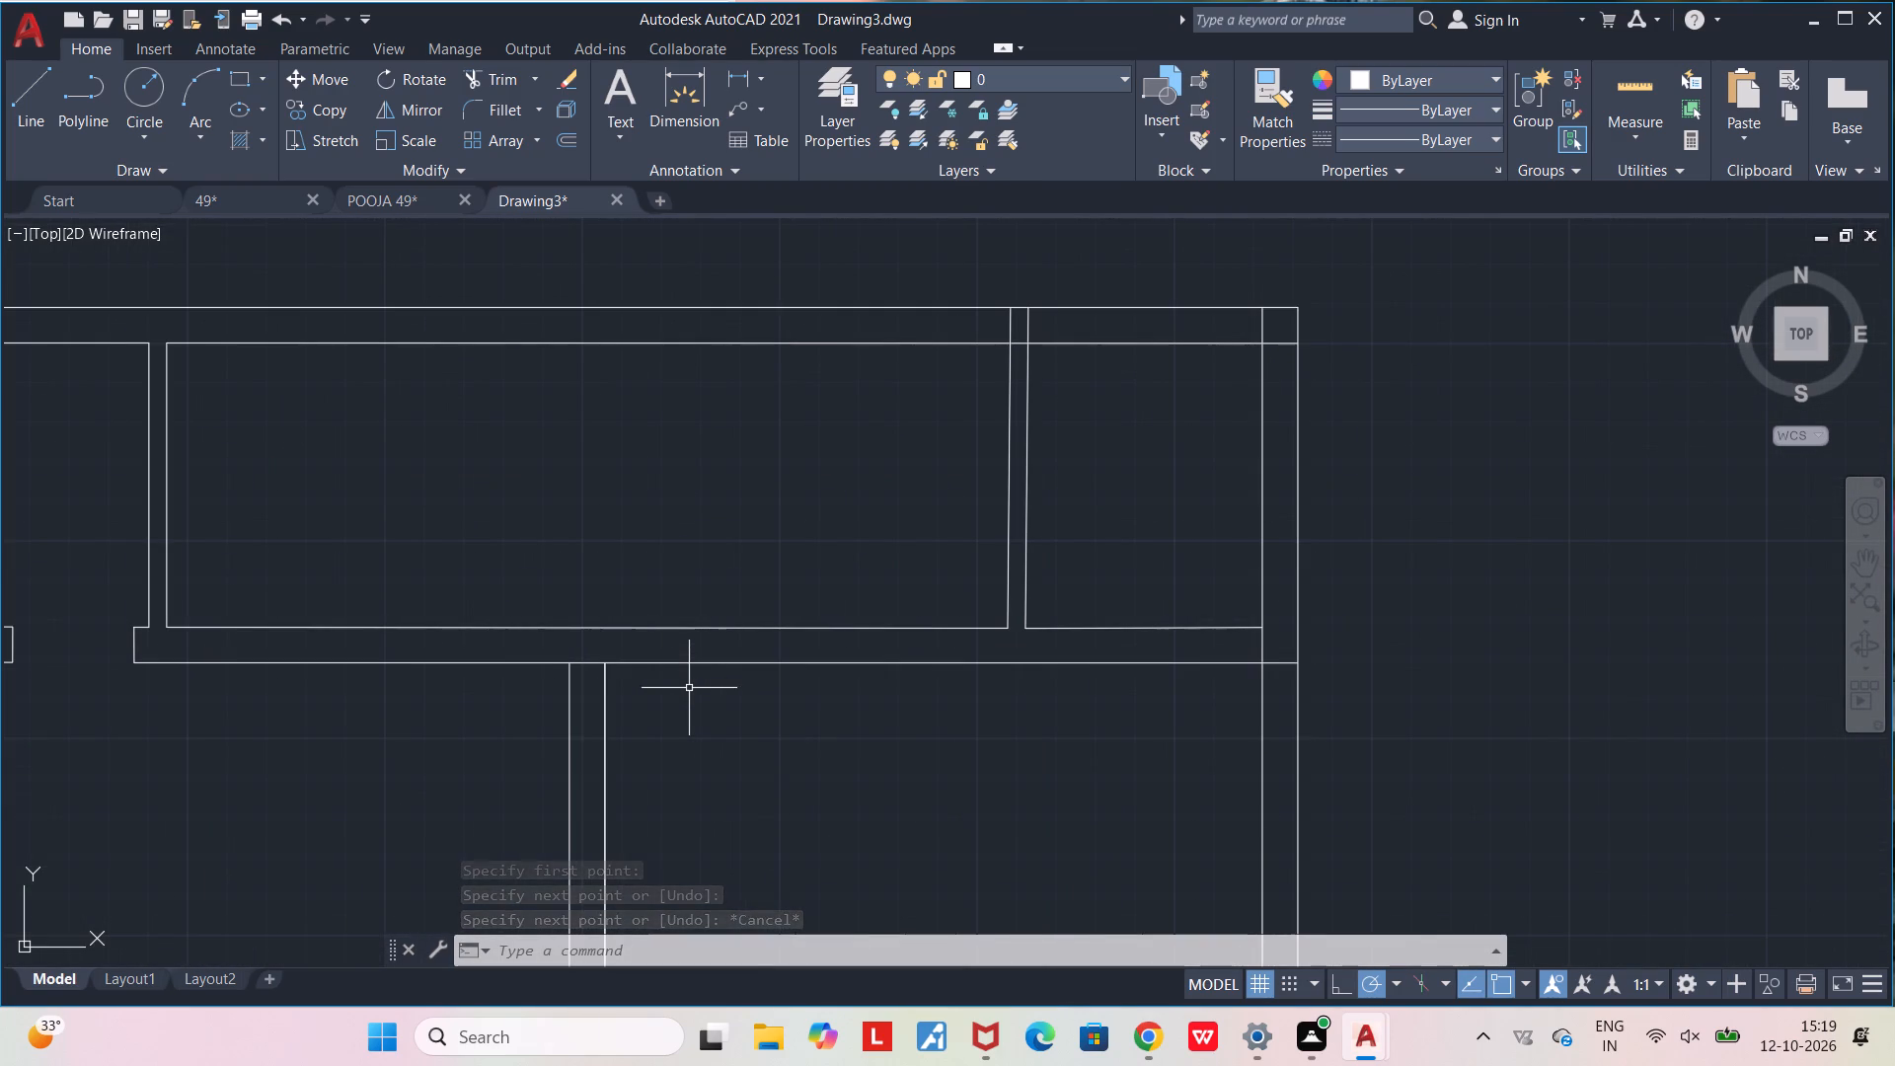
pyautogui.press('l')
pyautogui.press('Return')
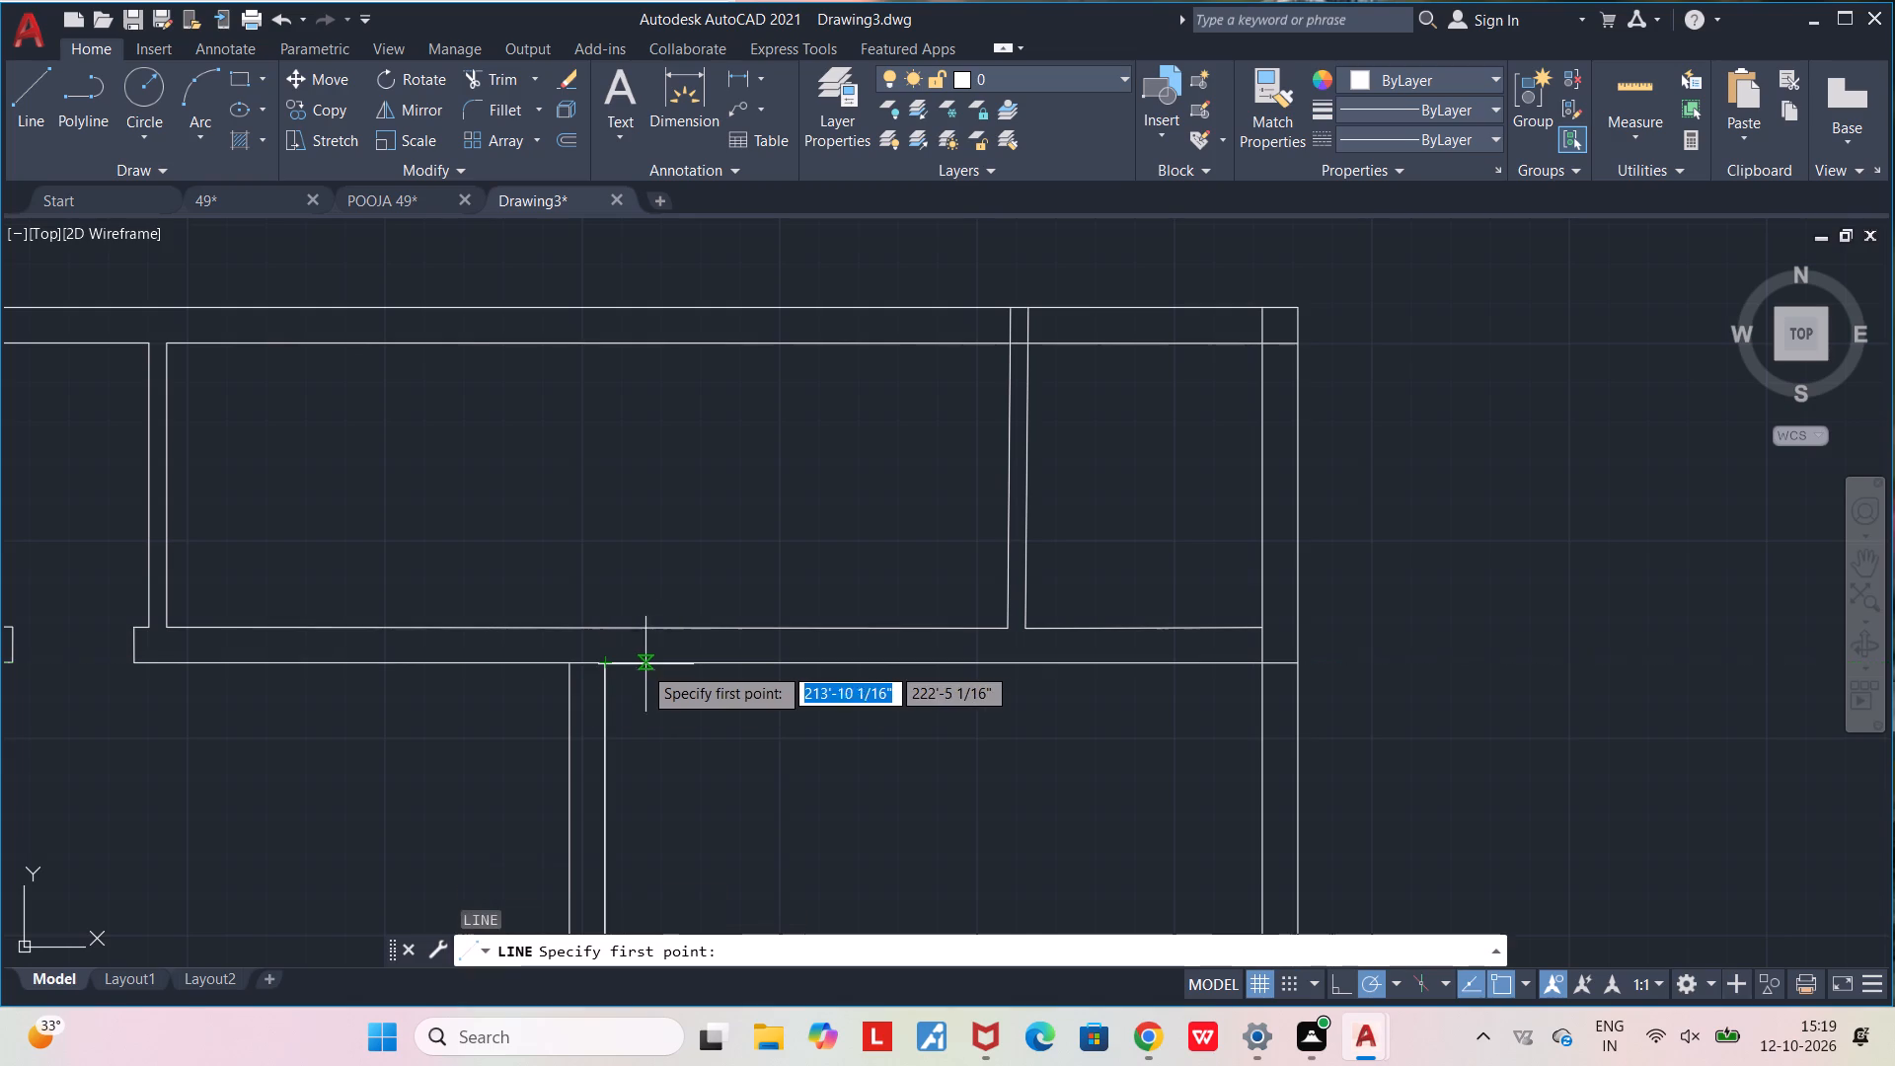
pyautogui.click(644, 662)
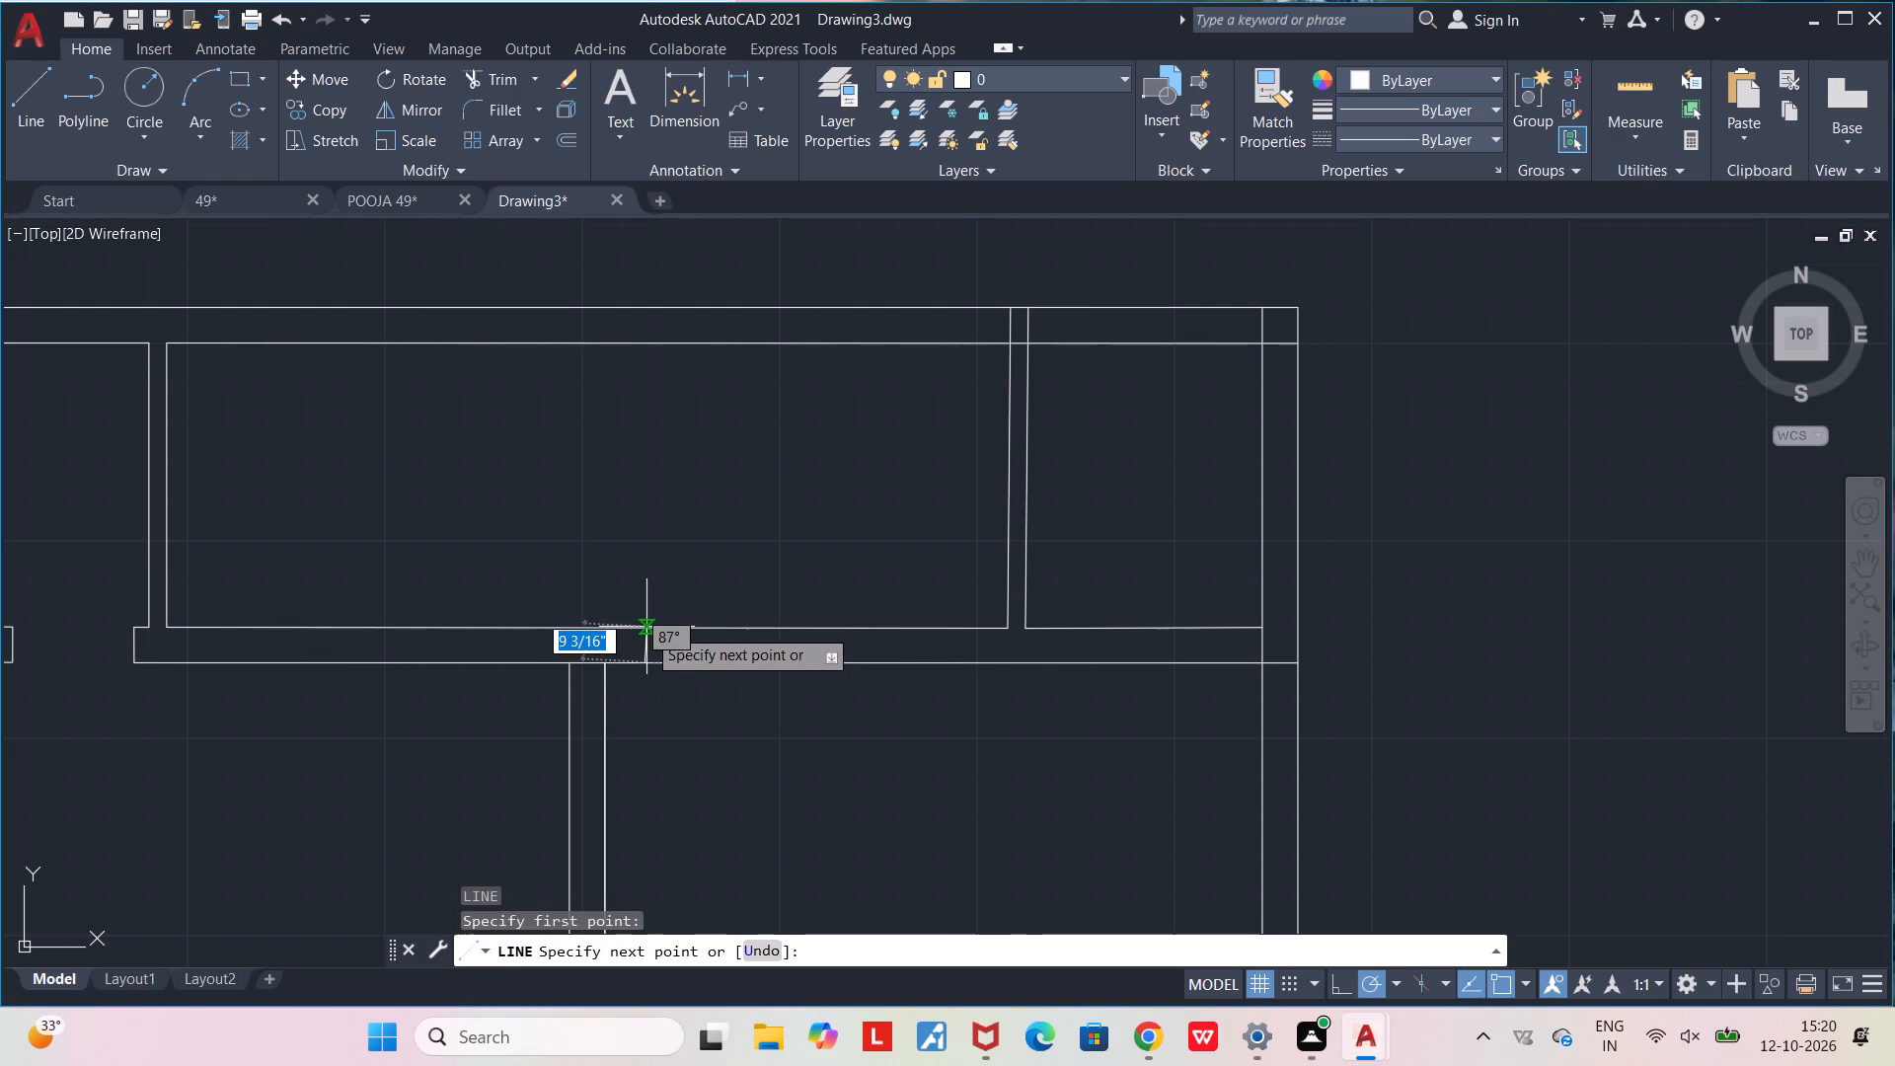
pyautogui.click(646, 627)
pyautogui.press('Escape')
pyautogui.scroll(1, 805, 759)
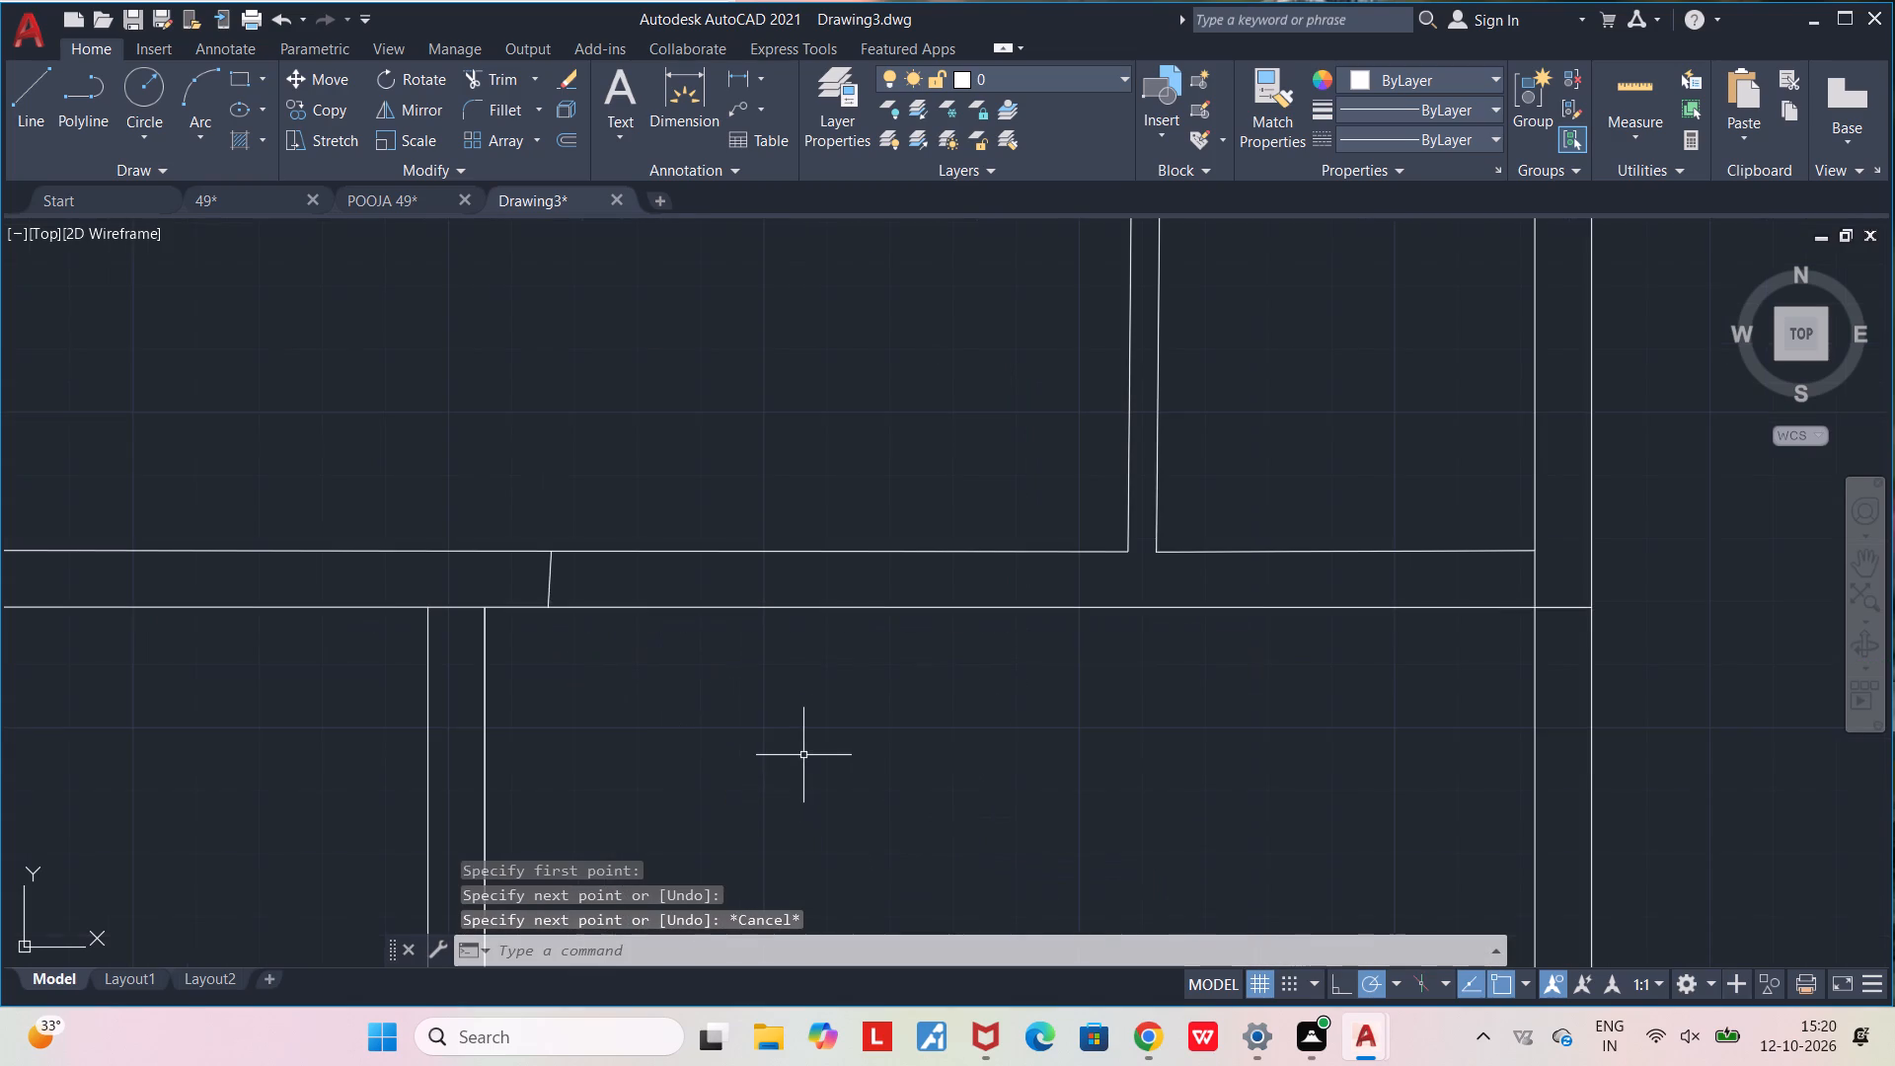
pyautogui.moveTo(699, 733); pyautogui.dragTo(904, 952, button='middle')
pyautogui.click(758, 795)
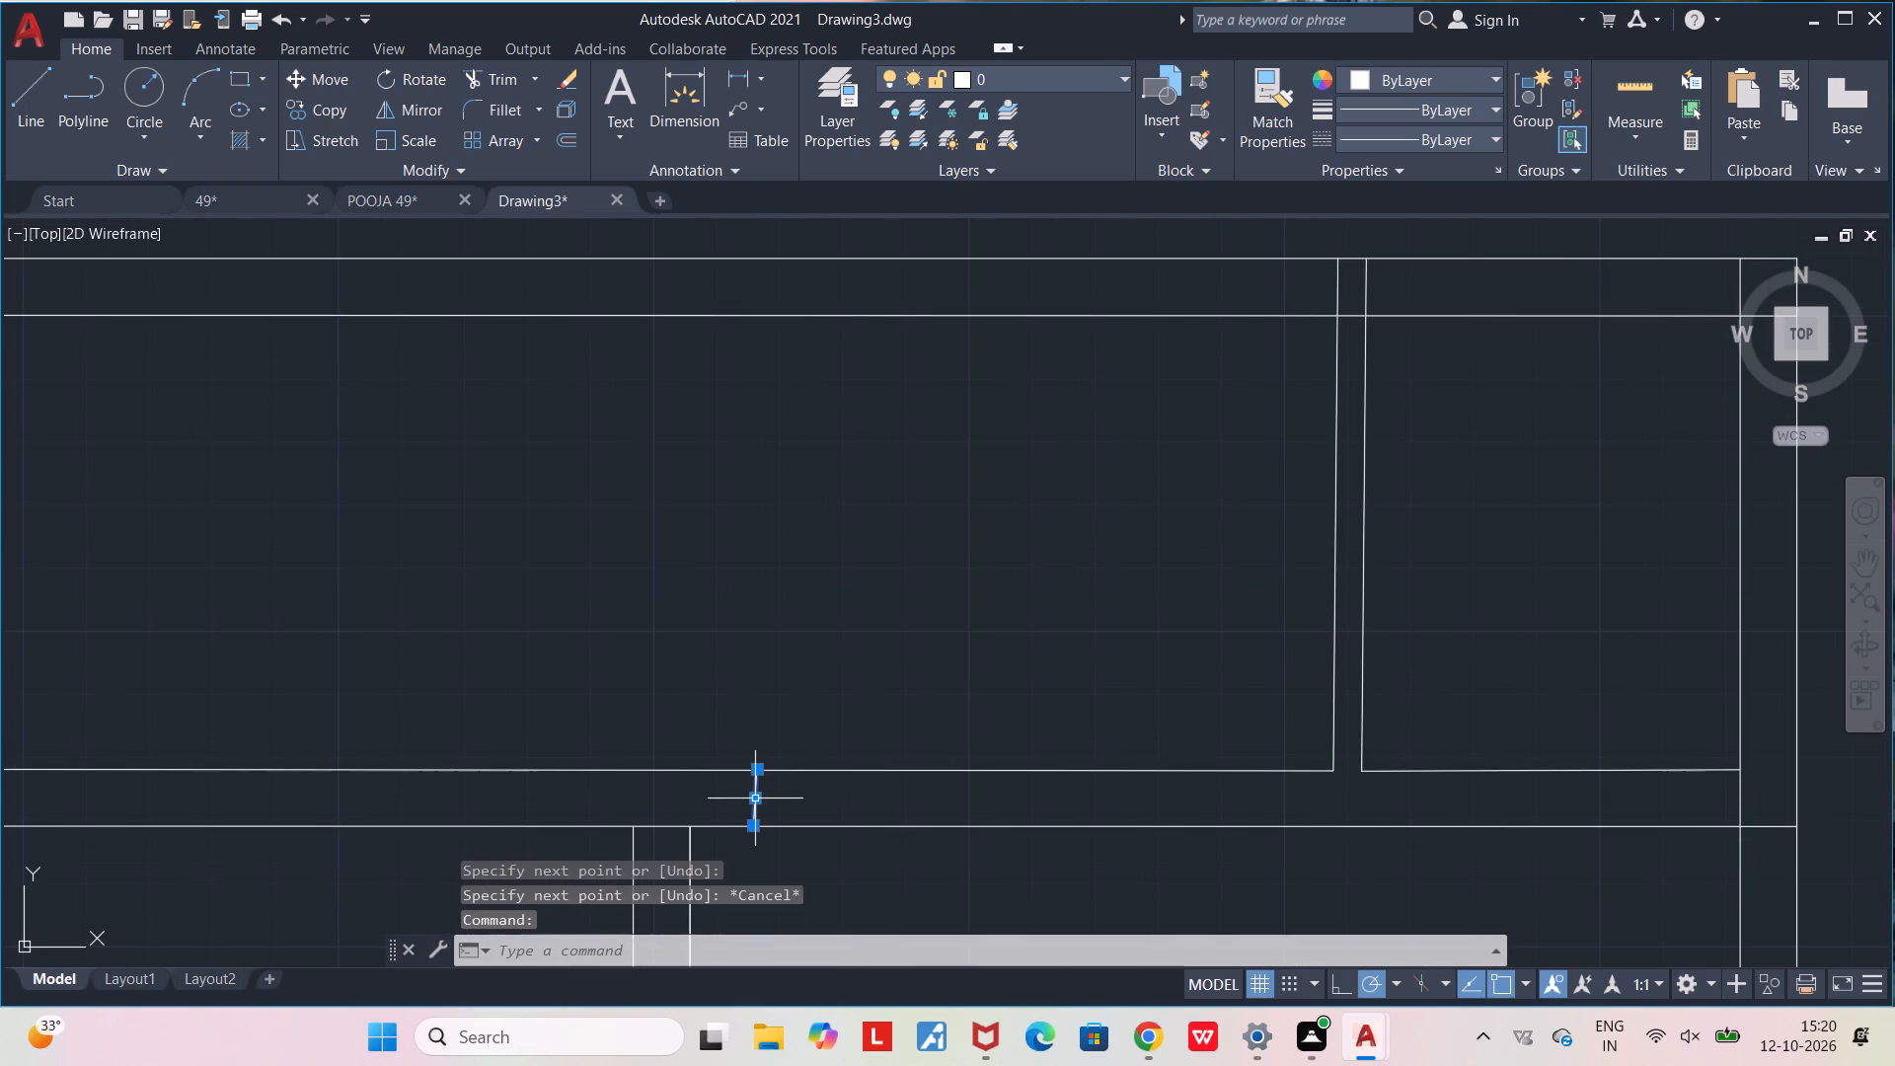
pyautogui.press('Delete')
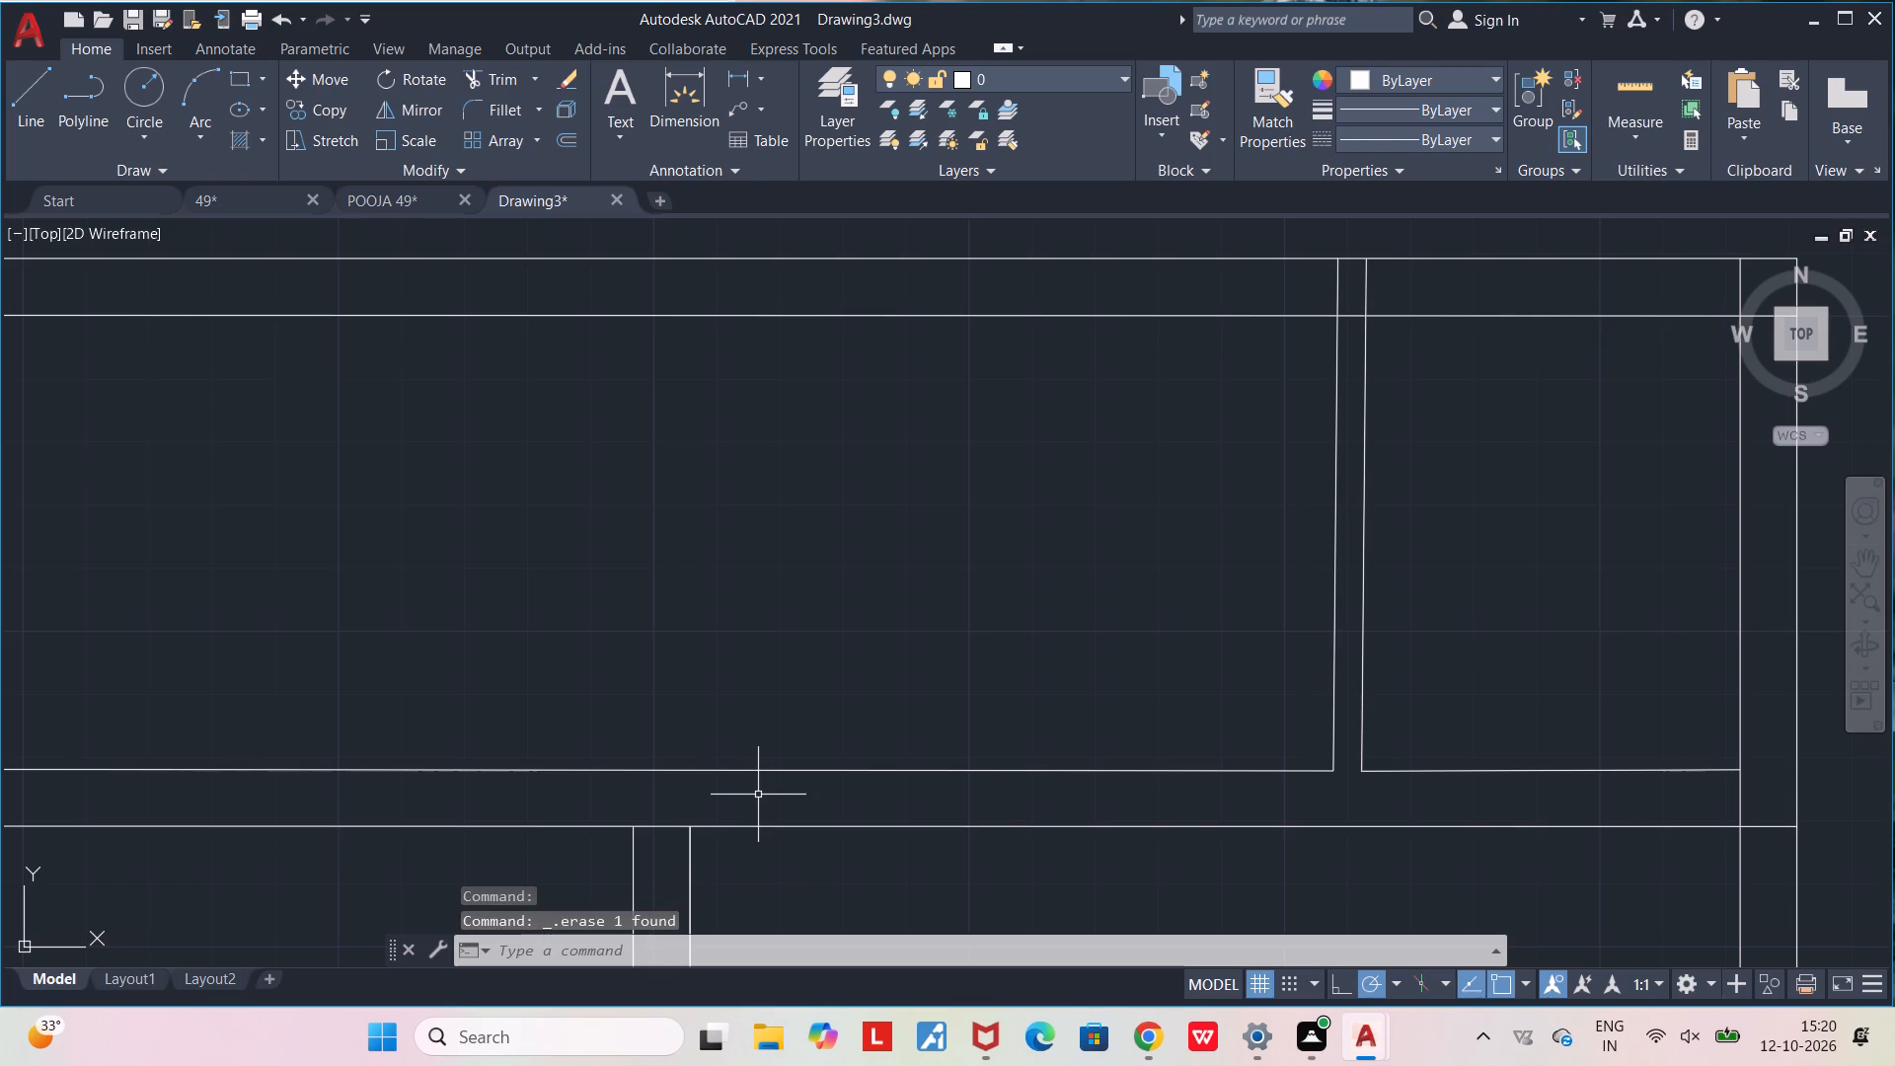
# Draw a door jamb line about 9" long from the cross wall's upper face to its lower face, just right of the lower partition.
pyautogui.press('l')
pyautogui.press('Return')
pyautogui.scroll(1, 736, 795)
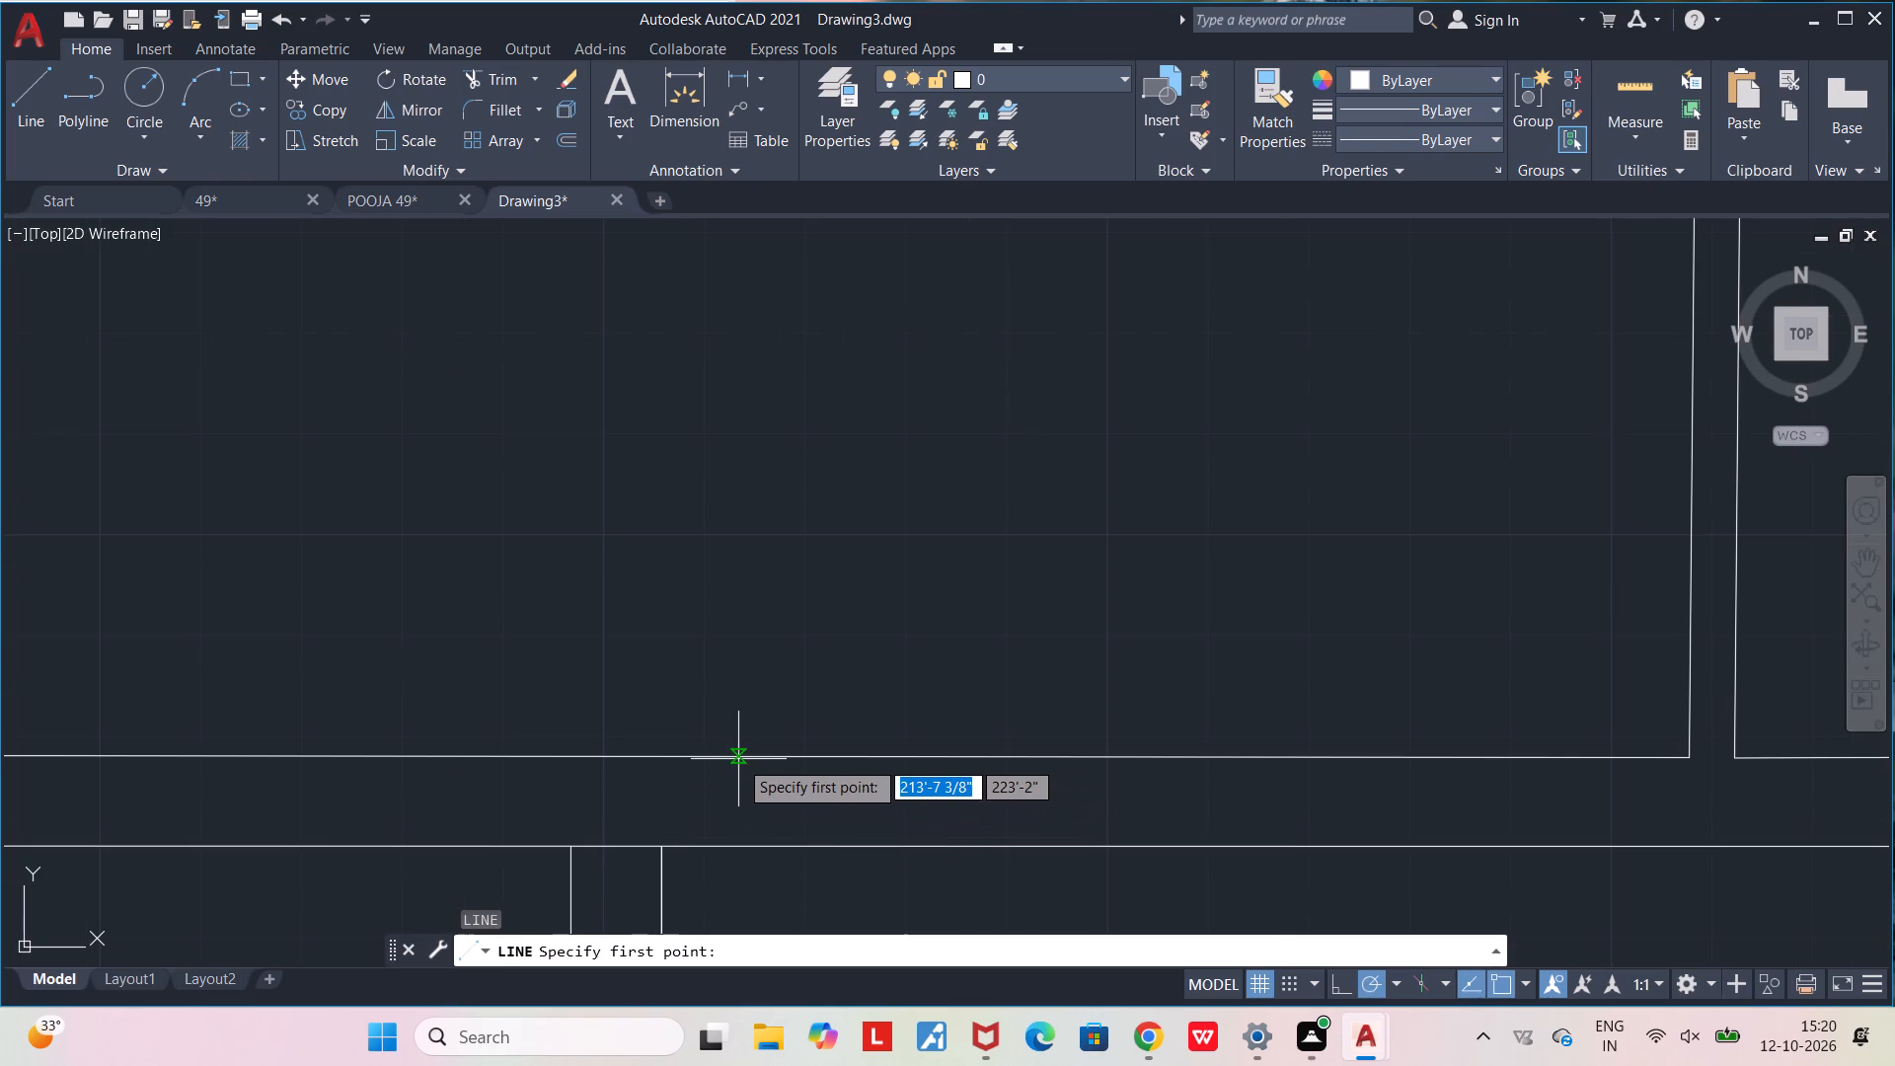
pyautogui.click(738, 756)
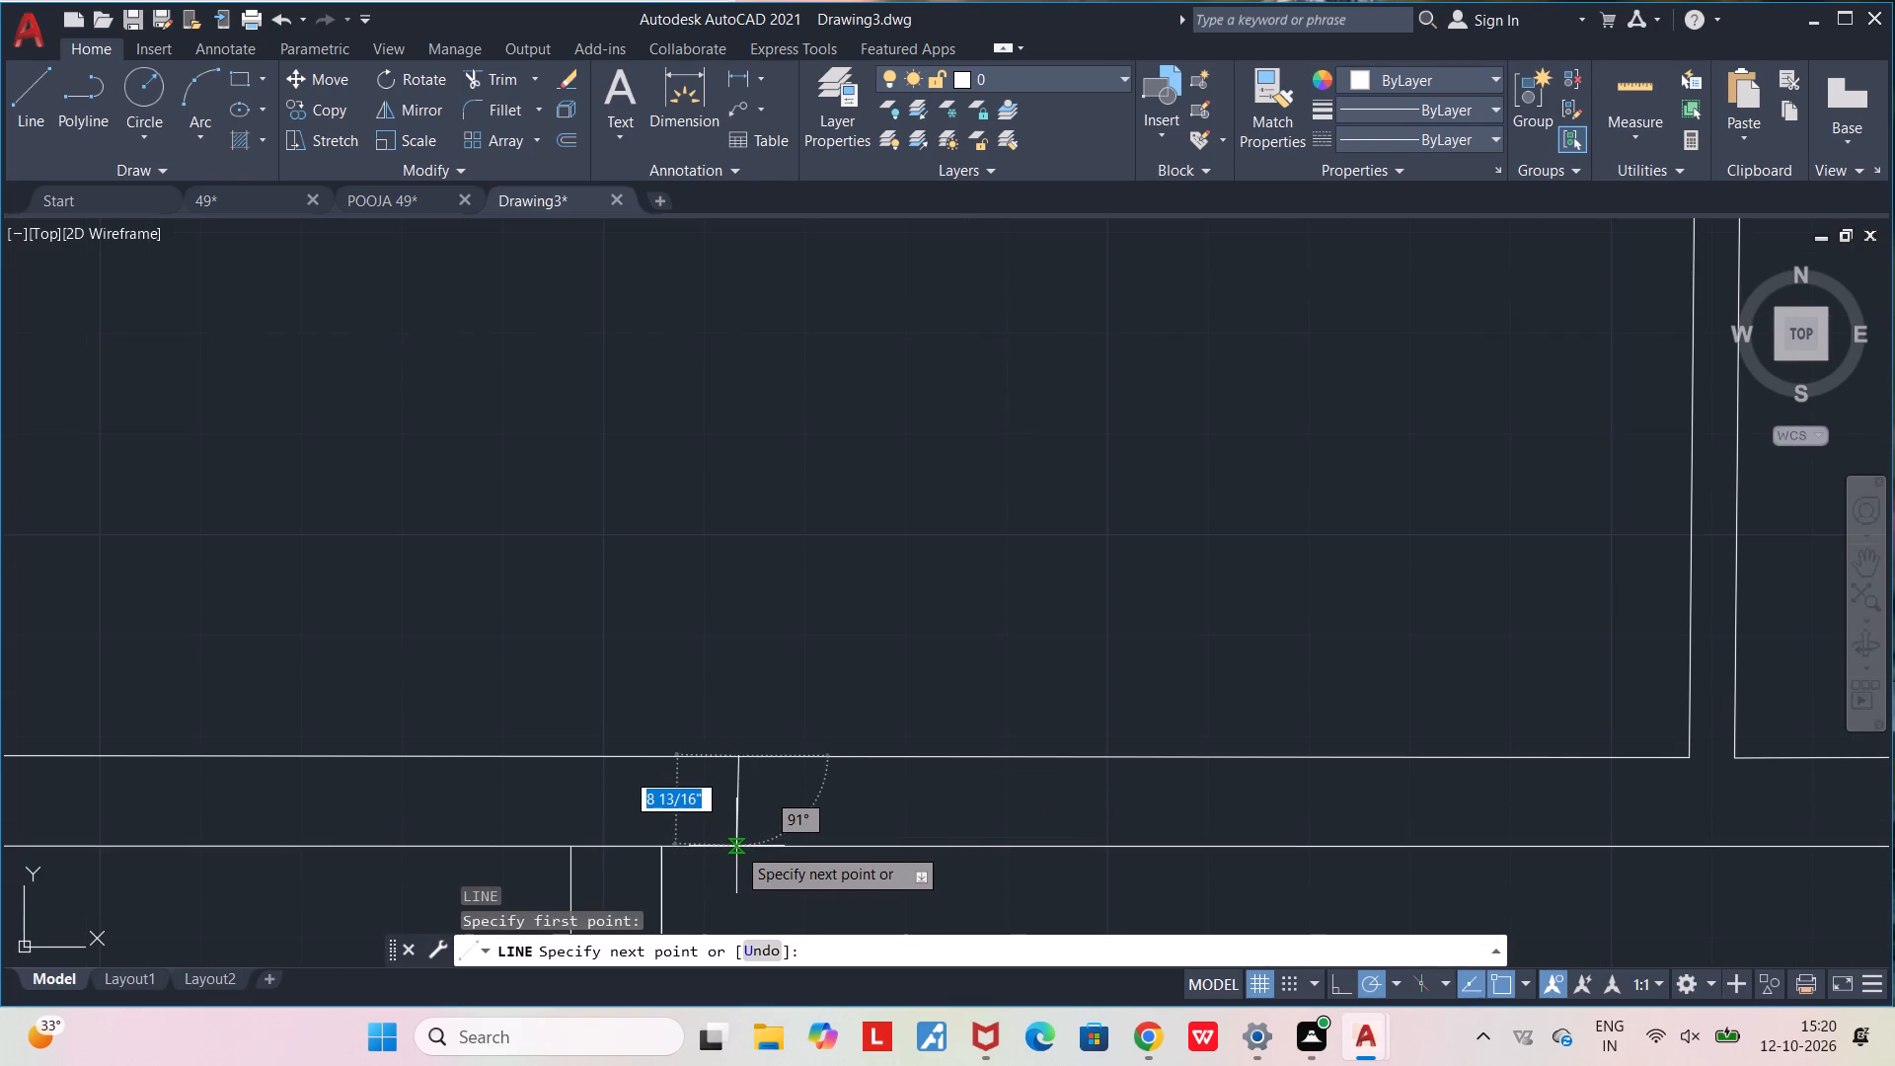
pyautogui.click(736, 846)
pyautogui.press('Escape')
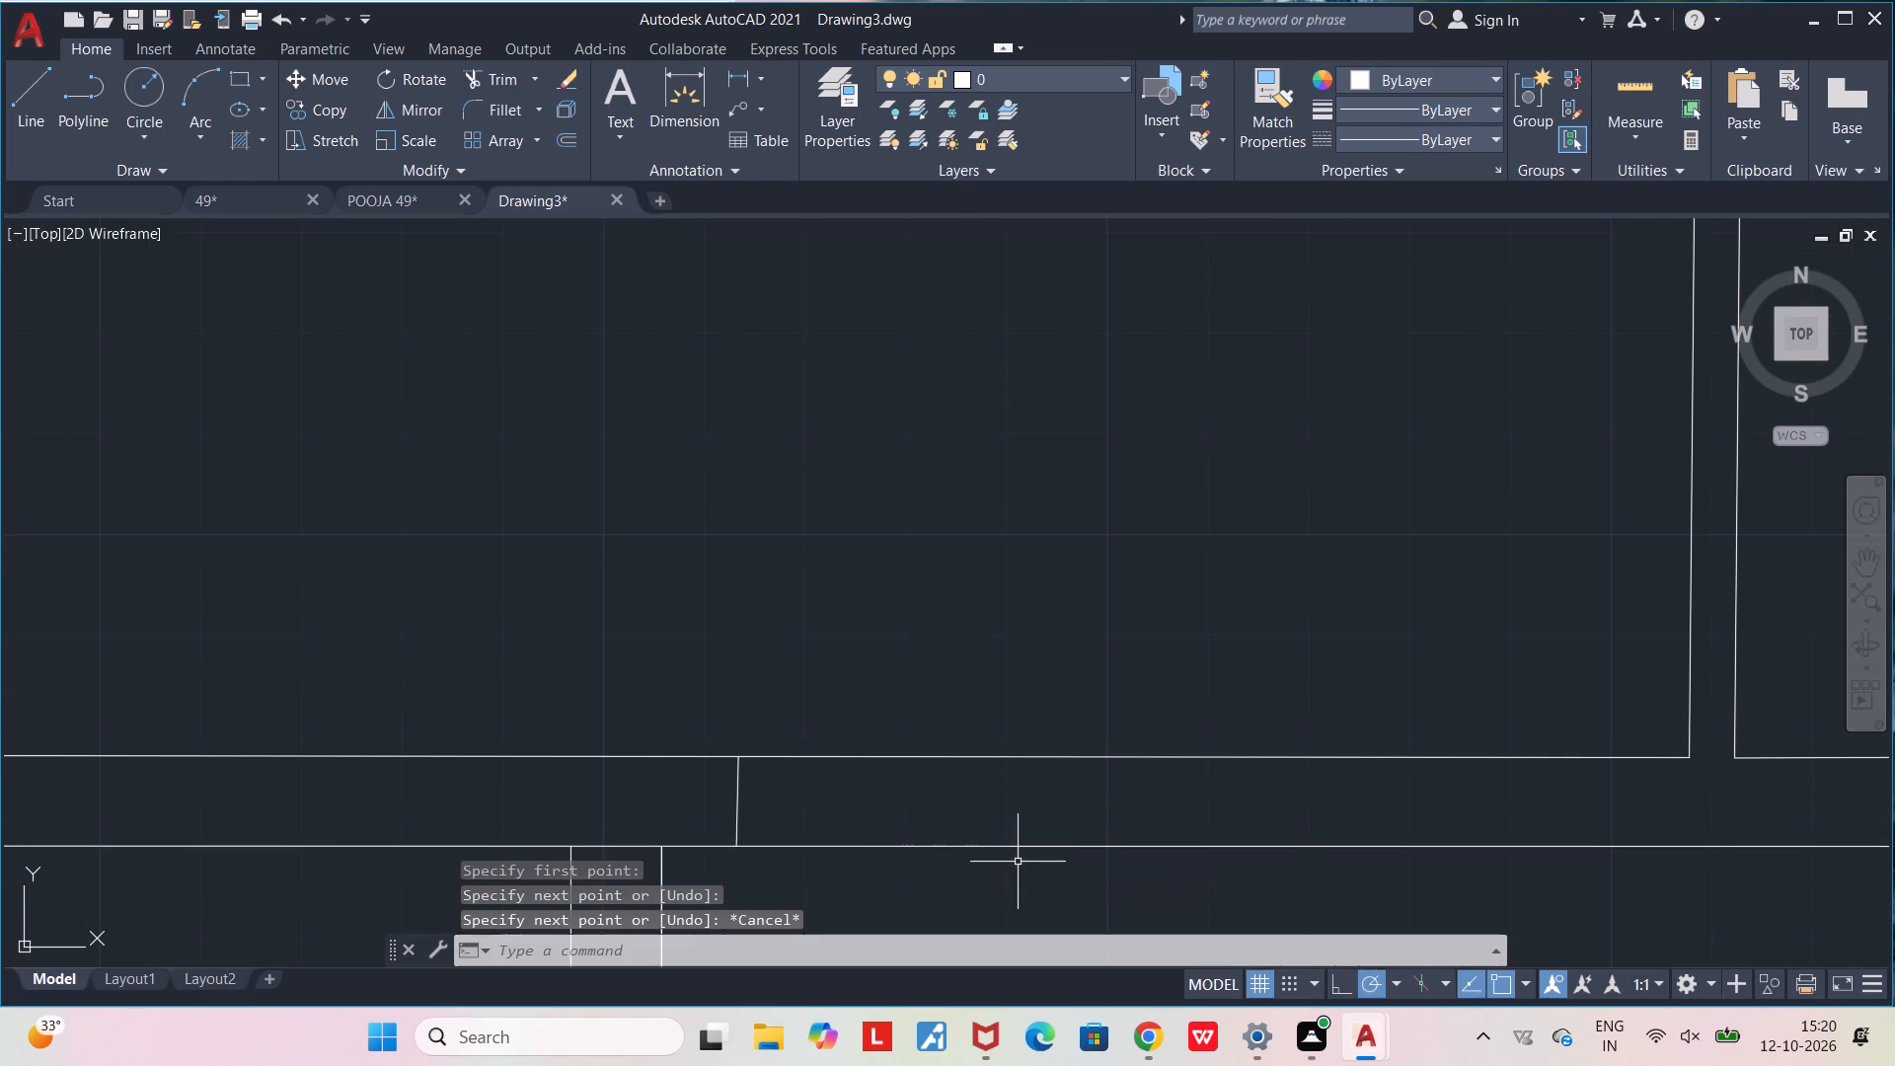
# Draw a second jamb line about 9" long across the cross wall, between the first jamb and the right partition.
pyautogui.moveTo(935, 824); pyautogui.dragTo(820, 690, button='middle')
pyautogui.scroll(-2, 818, 690)
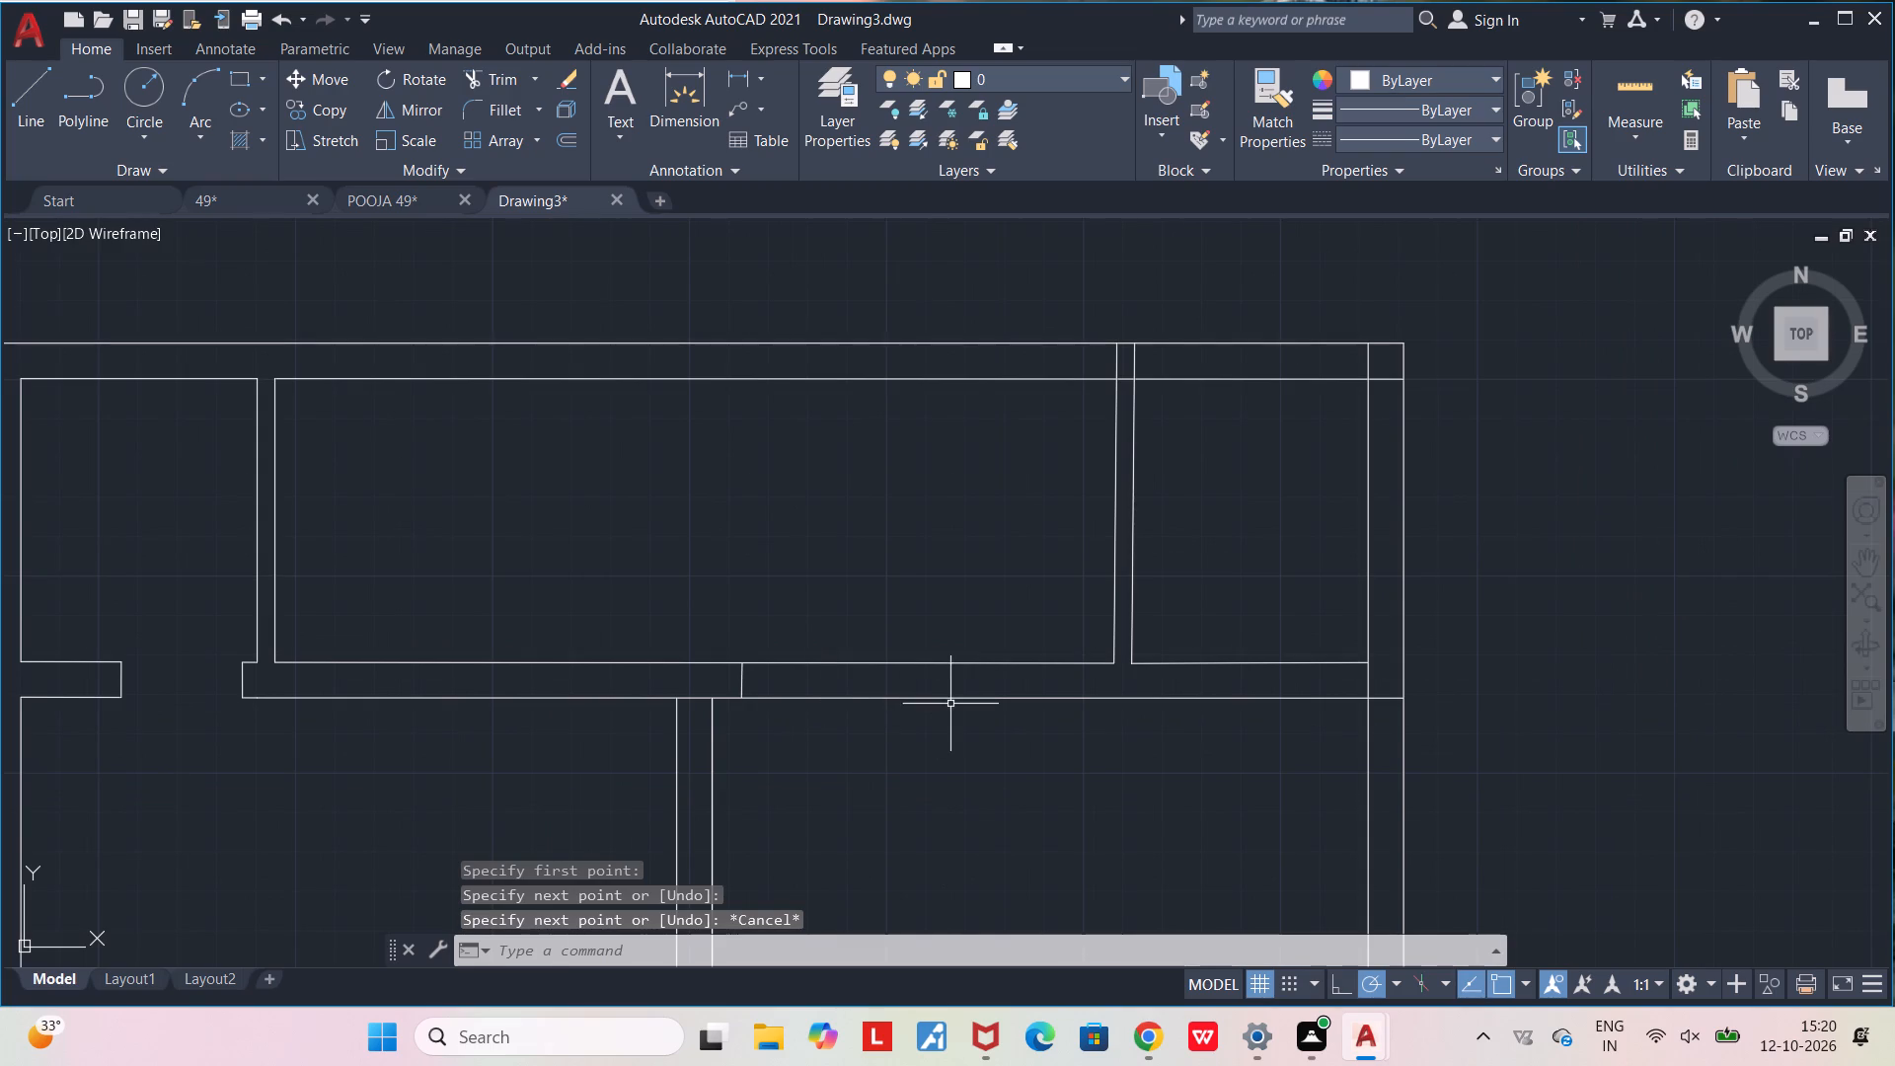
pyautogui.moveTo(945, 700); pyautogui.dragTo(879, 703, button='middle')
pyautogui.press('l')
pyautogui.press('Return')
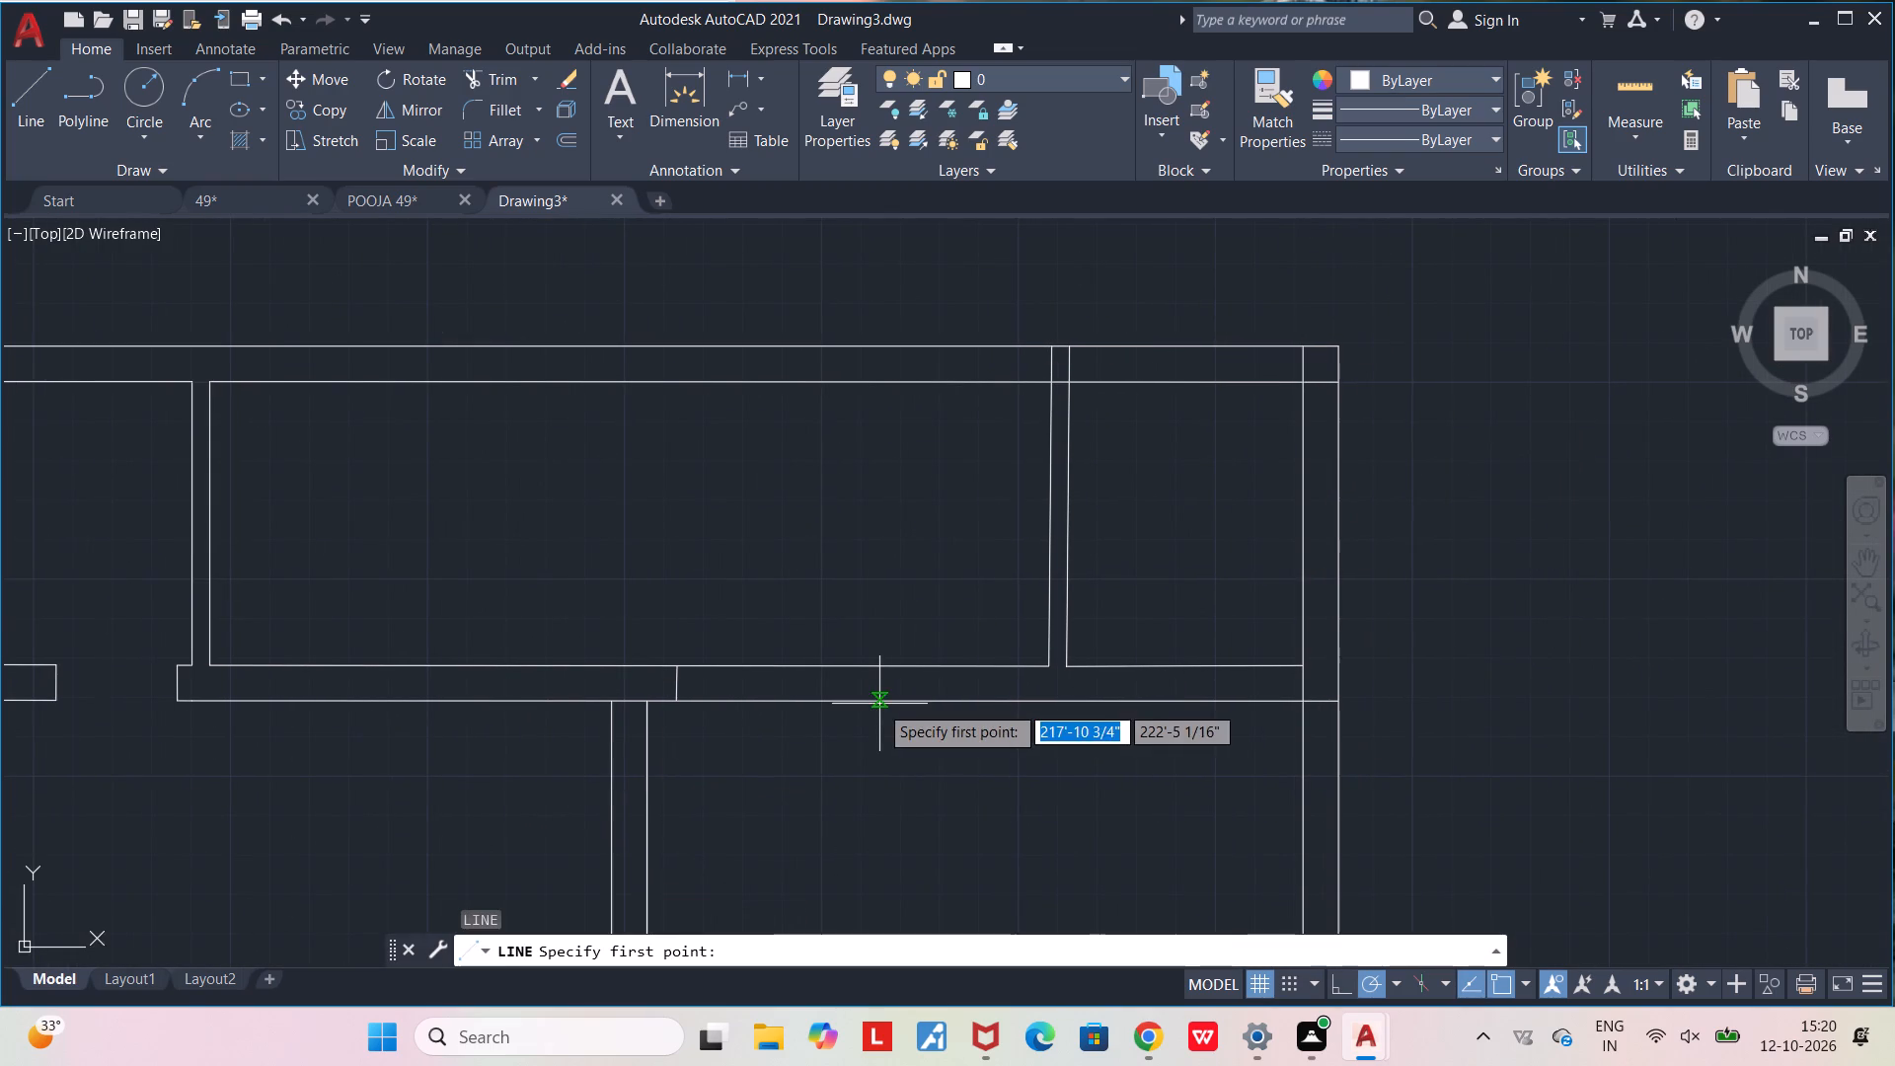
pyautogui.click(850, 665)
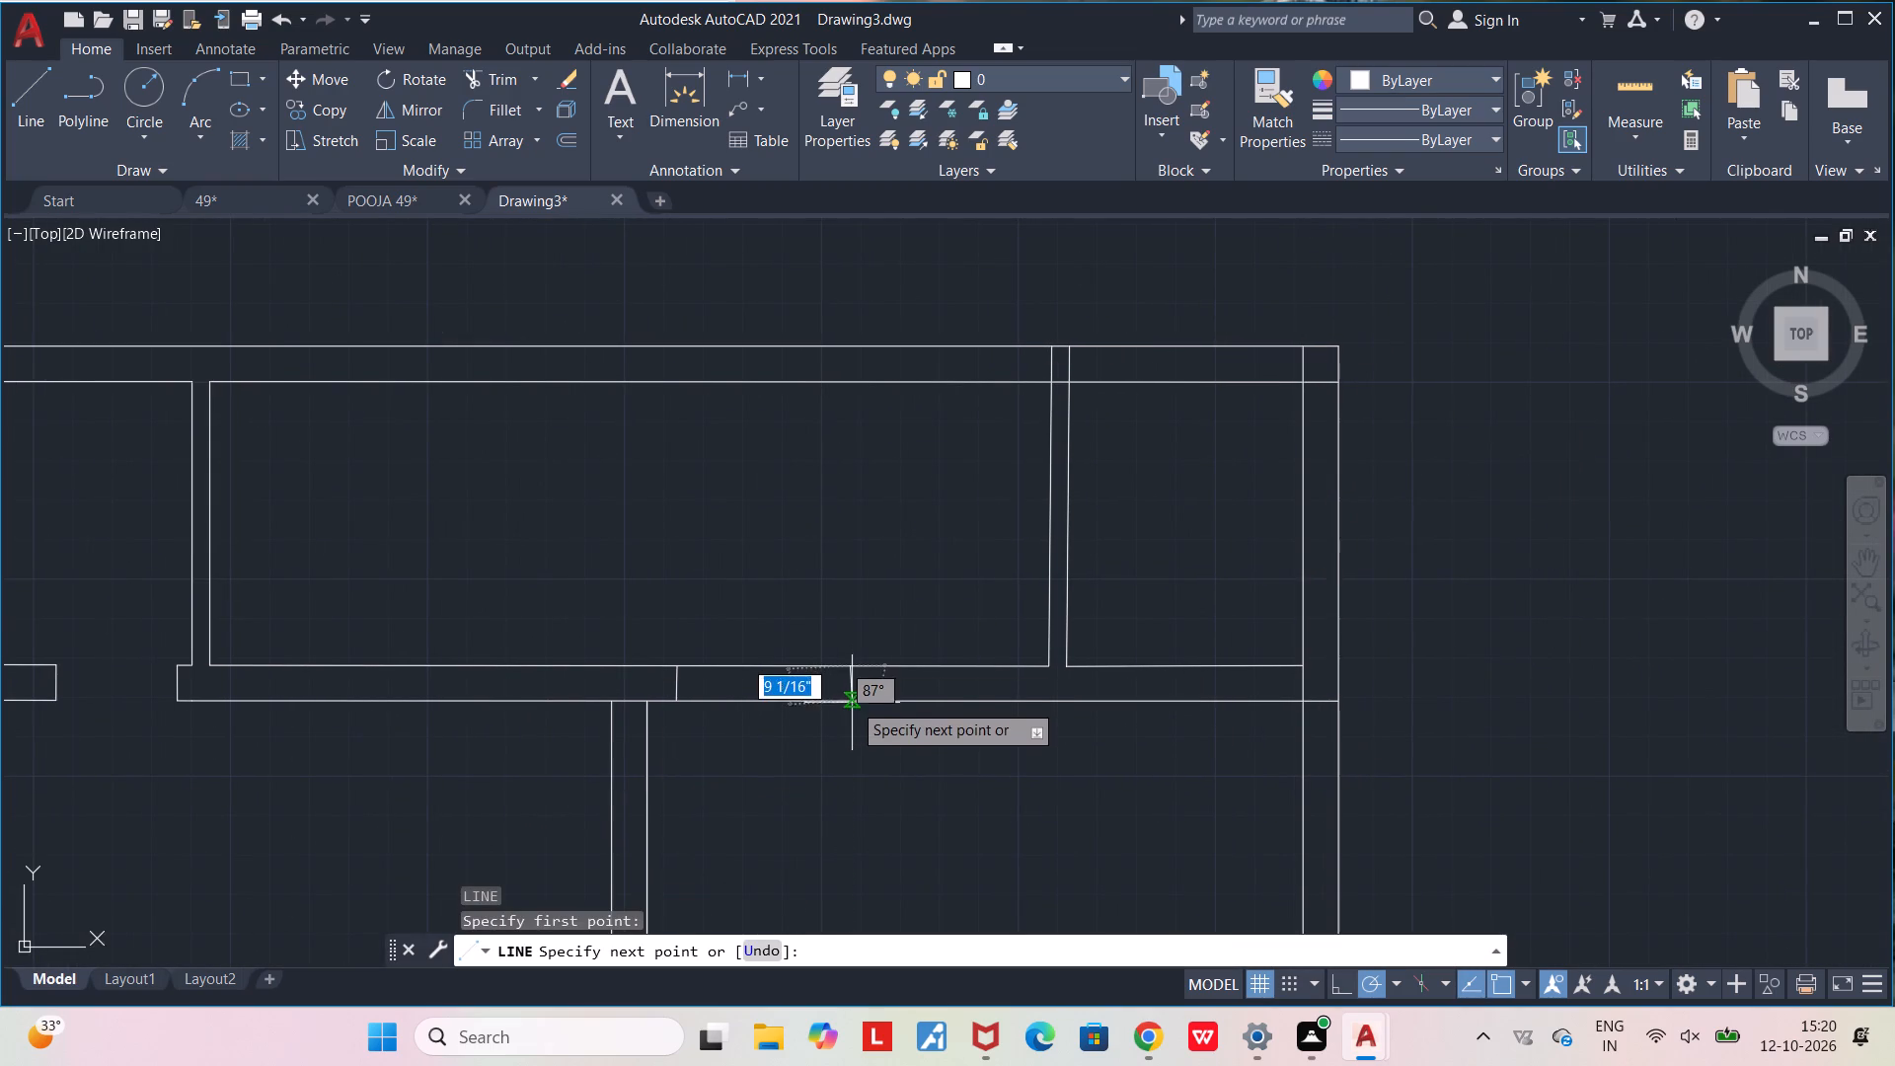
pyautogui.click(851, 701)
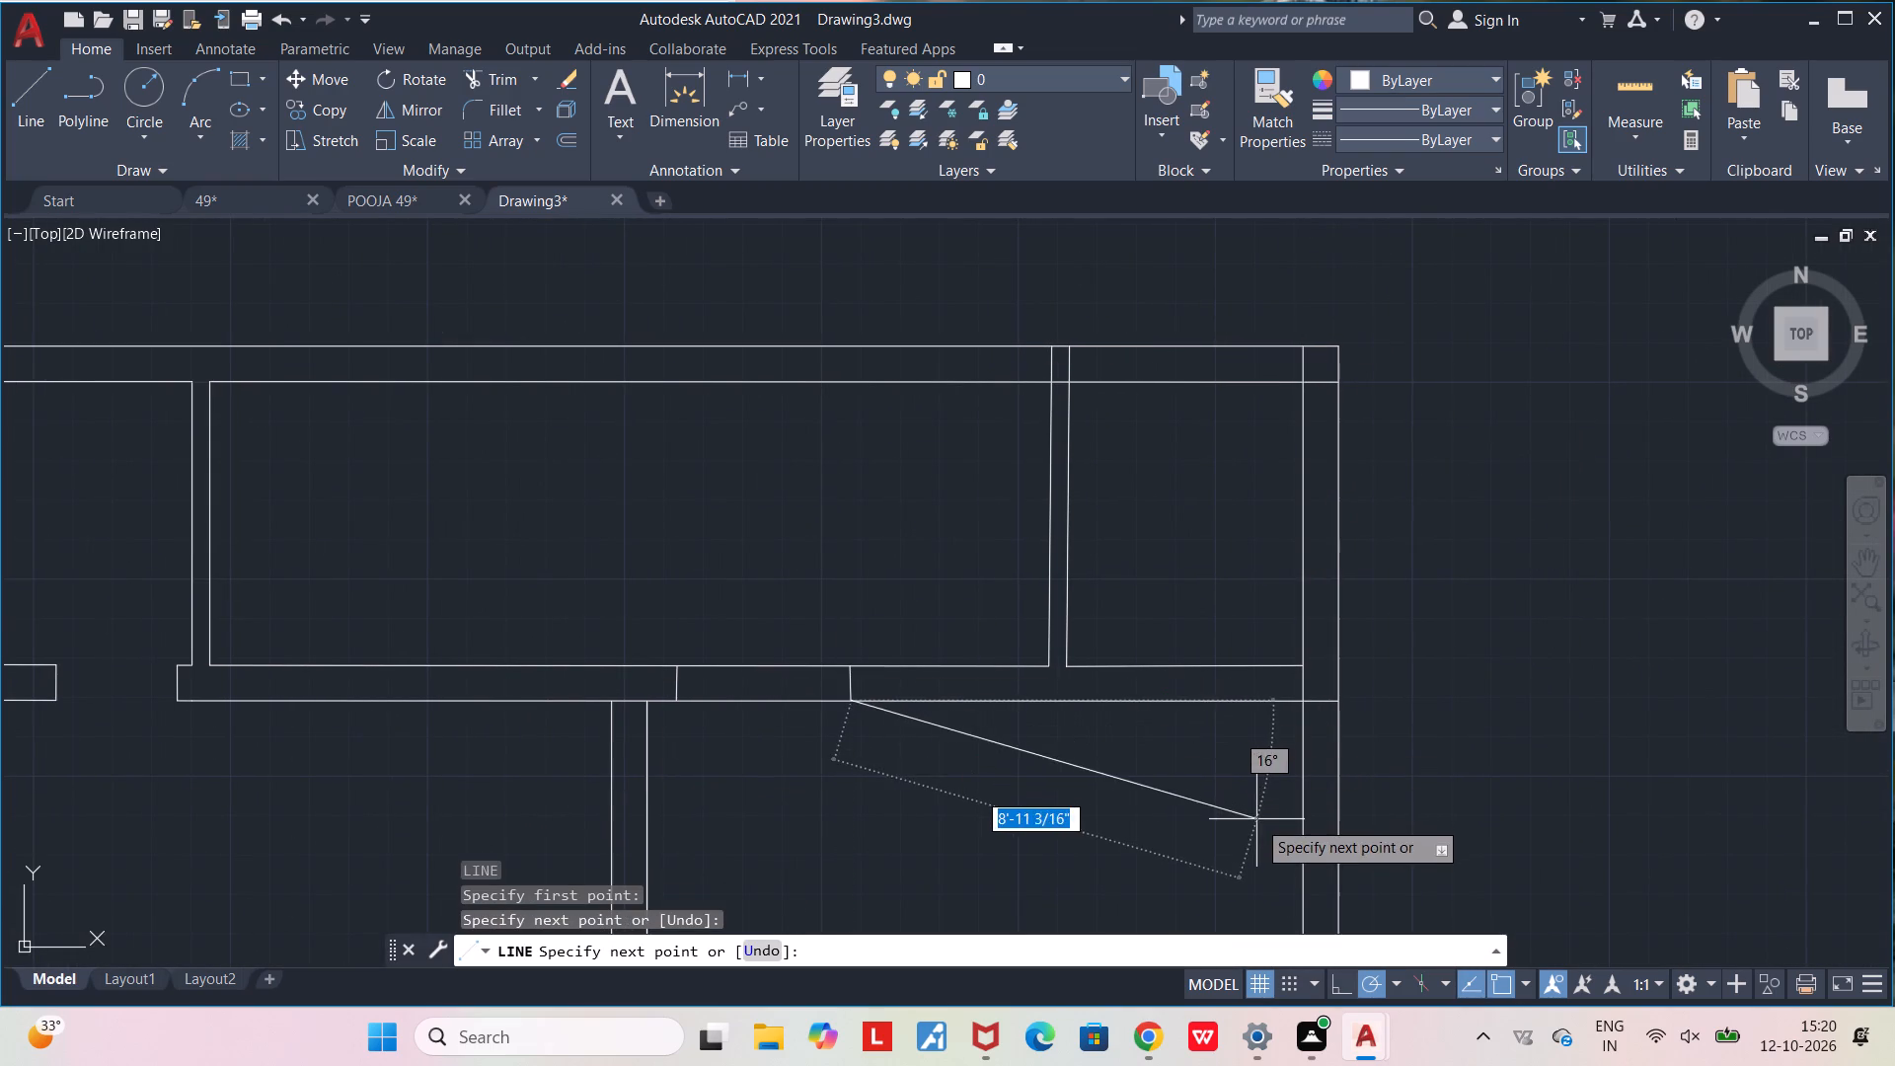
pyautogui.press('Escape')
pyautogui.press('Escape')
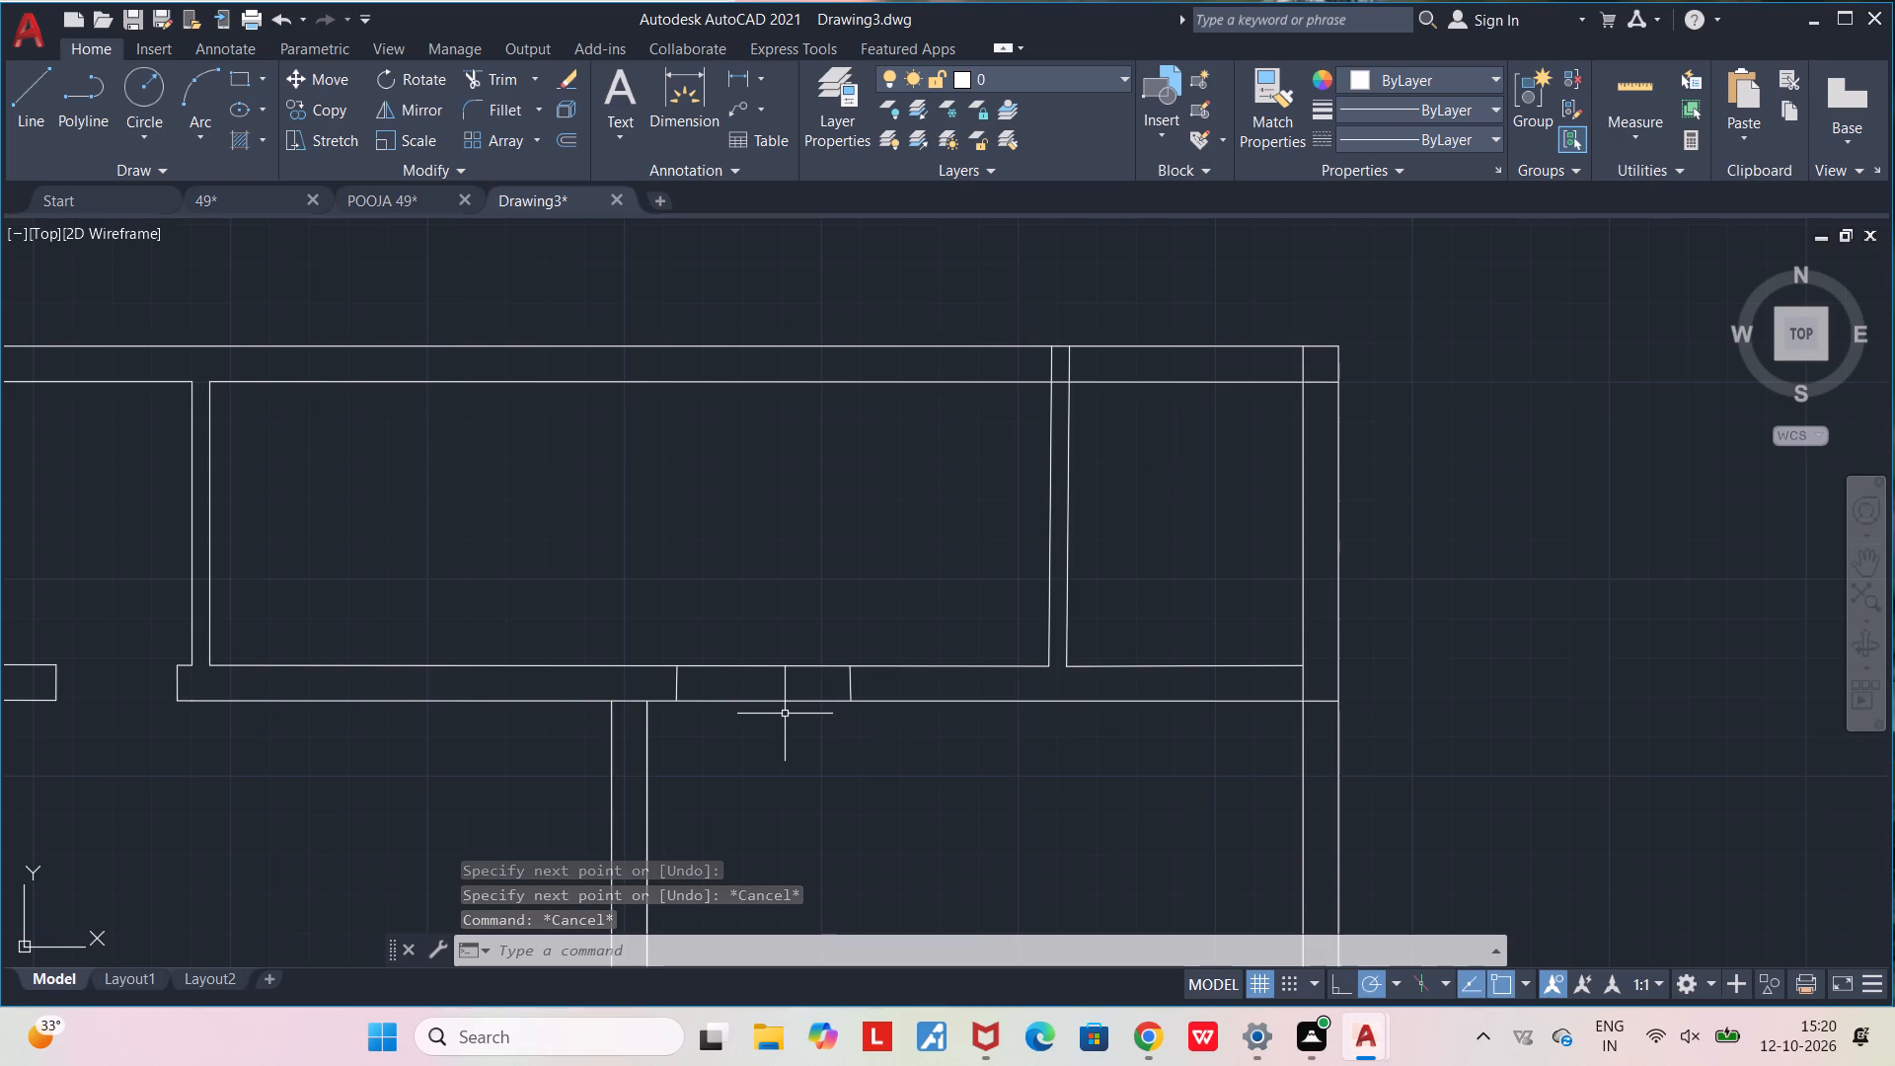
# Trim both cross wall lines between the two jamb lines to open the doorway.
pyautogui.write('TR')
pyautogui.press('Return')
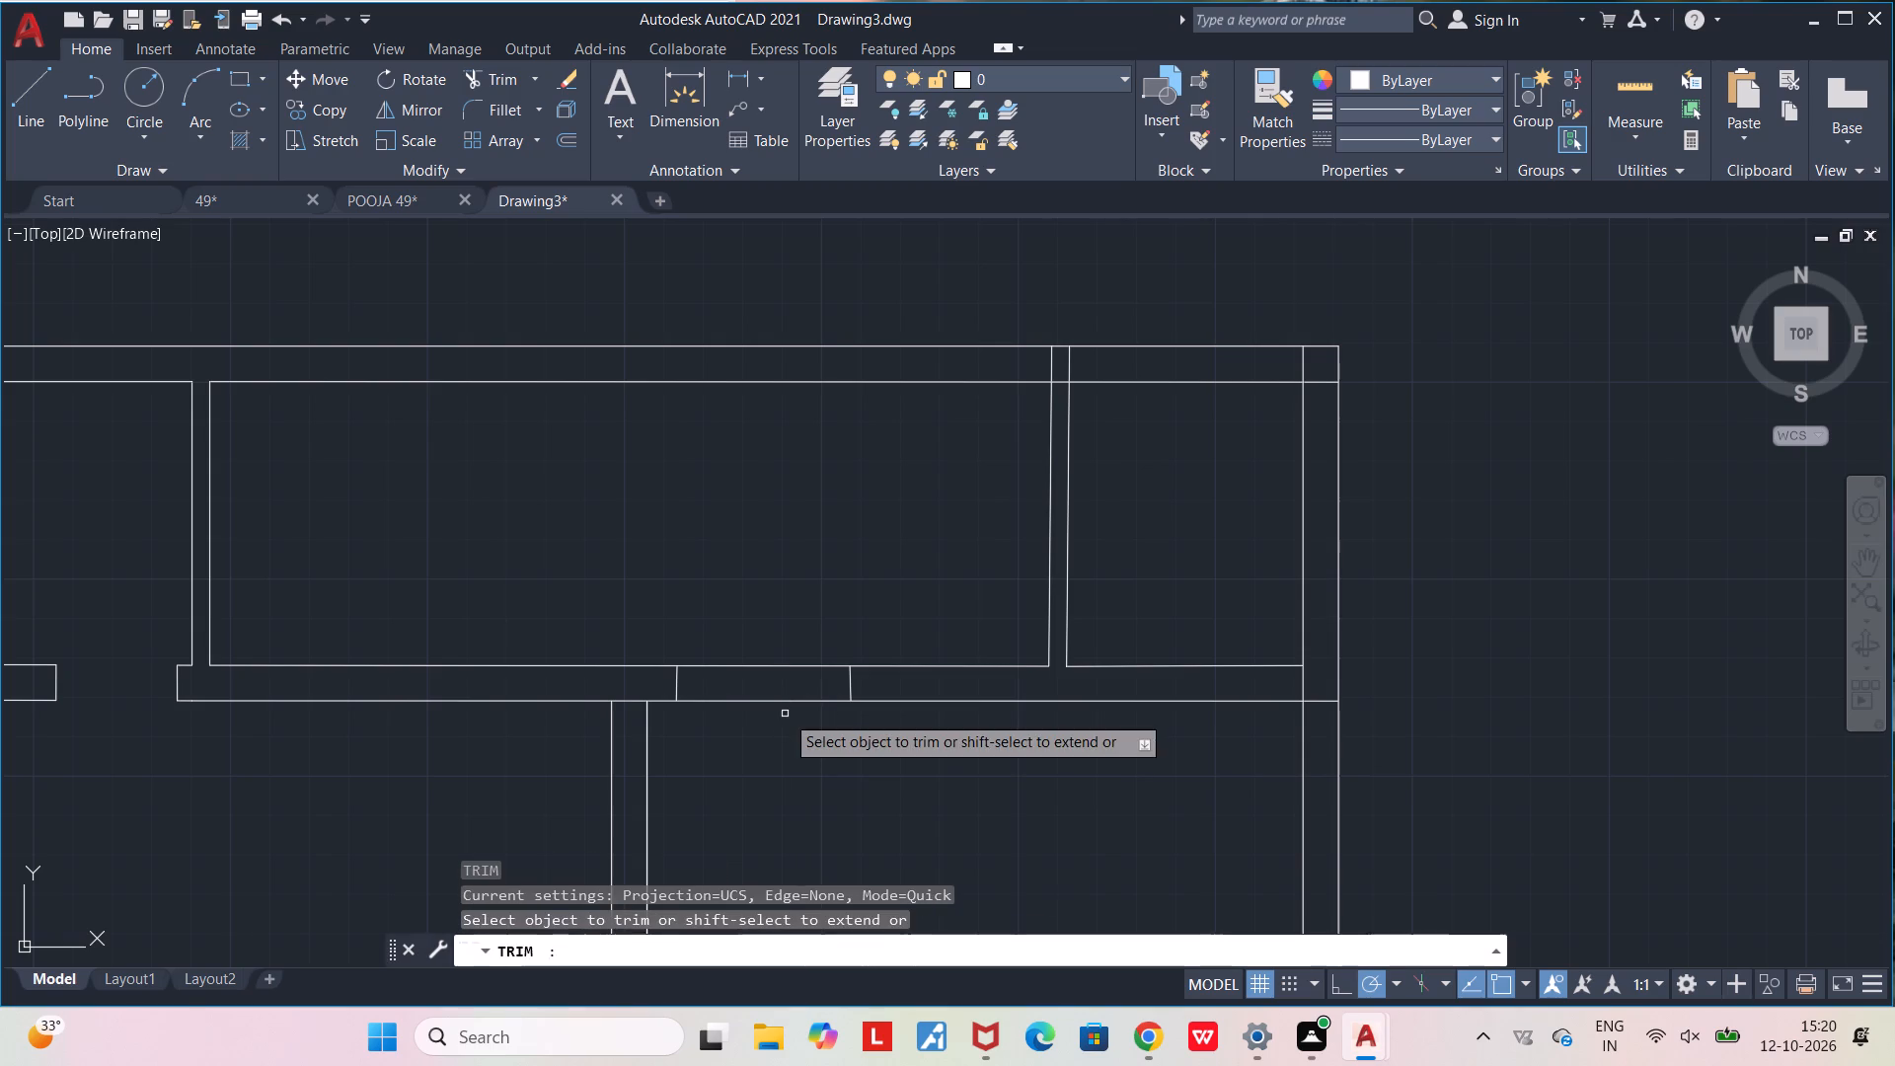
pyautogui.moveTo(773, 732); pyautogui.dragTo(782, 599)
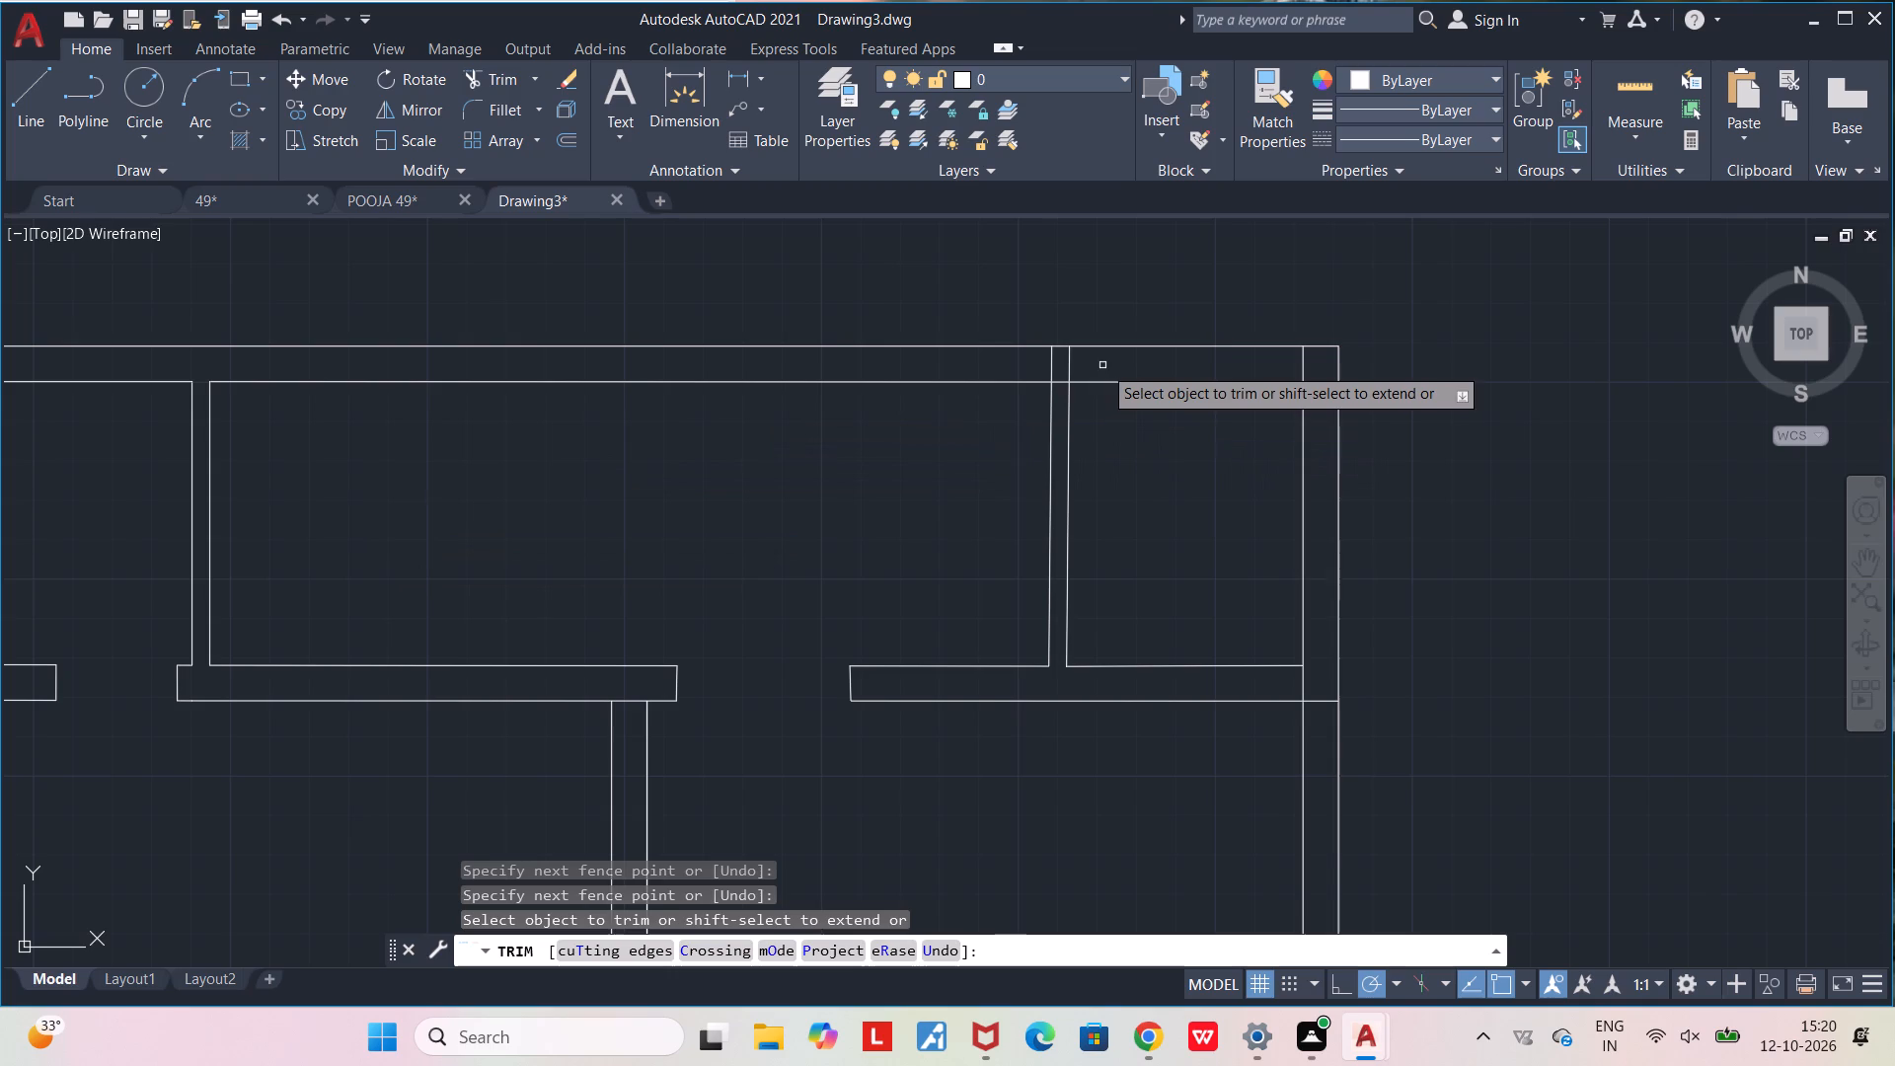
# Trim the right partition's lines inside the top wall and the top wall's inner line across the partition's head.
pyautogui.moveTo(1073, 359); pyautogui.dragTo(1034, 357)
pyautogui.moveTo(1039, 364); pyautogui.dragTo(1072, 362)
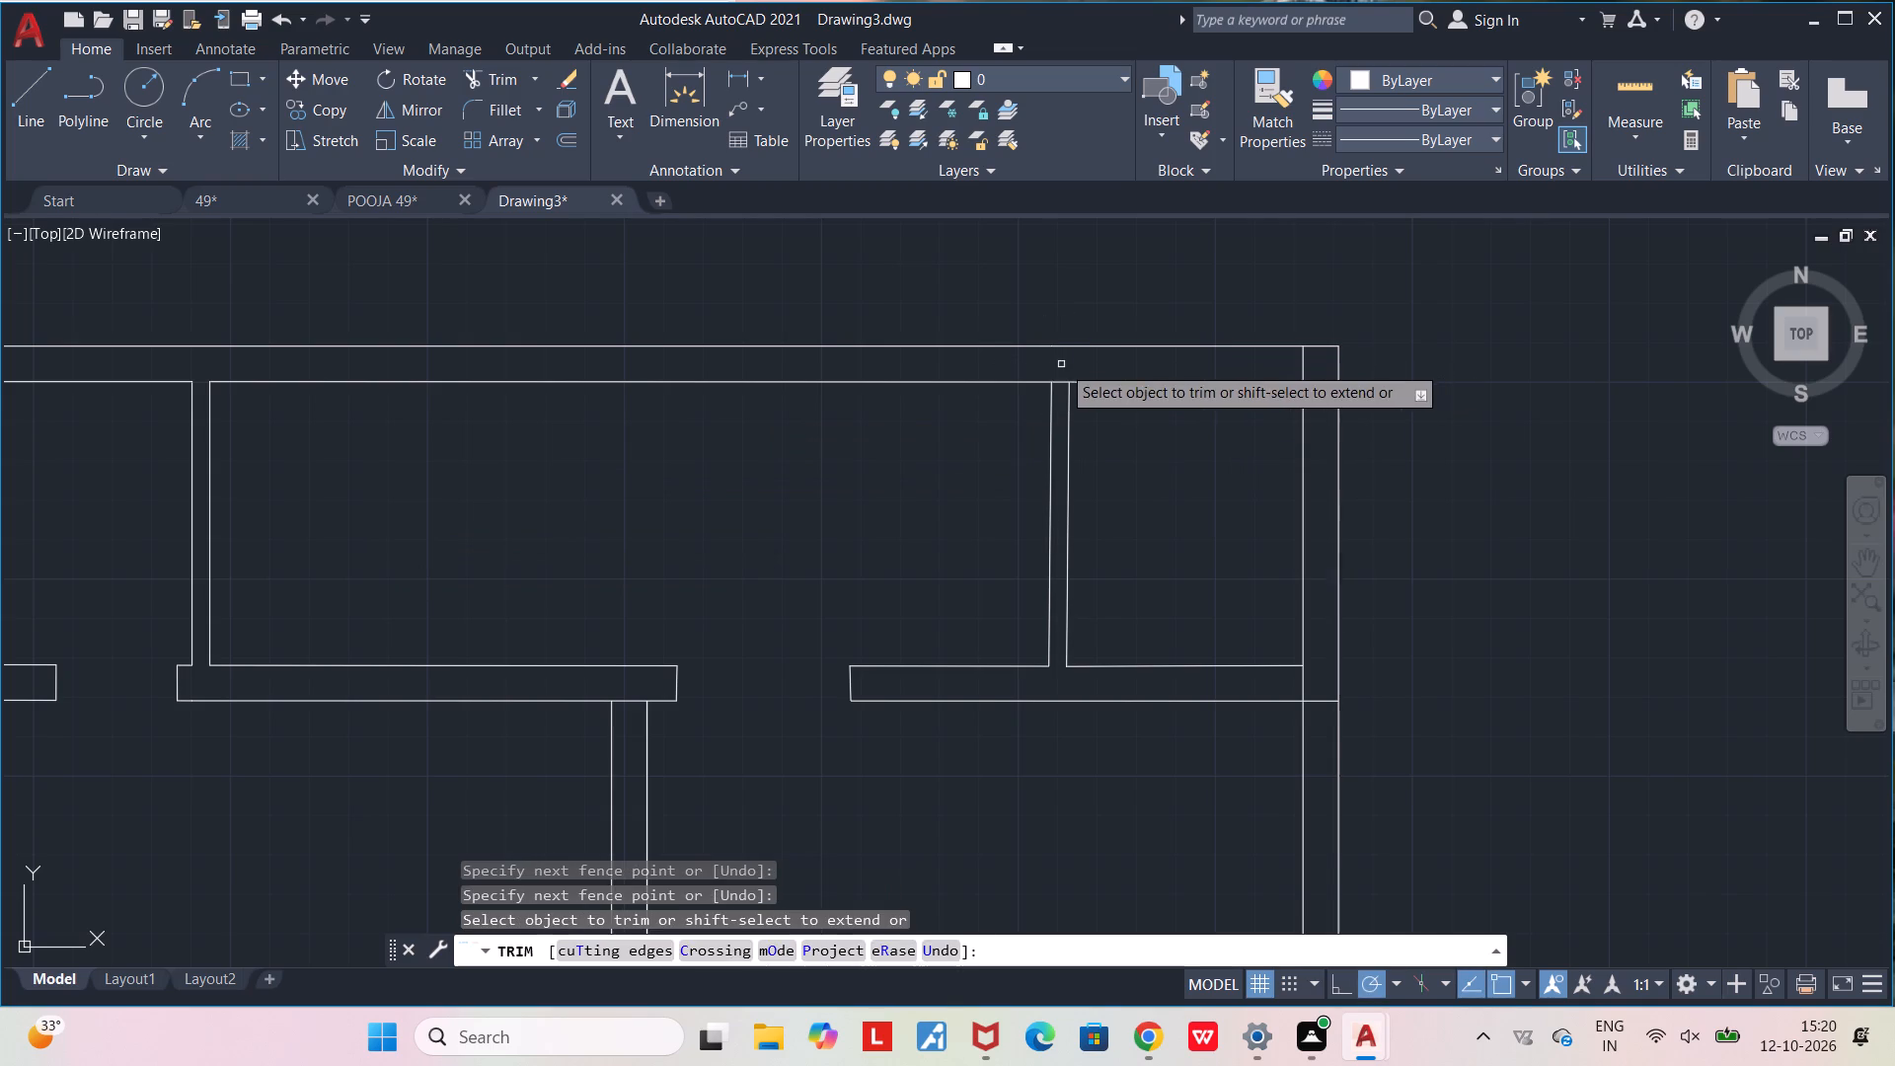
pyautogui.moveTo(1060, 376); pyautogui.dragTo(1061, 391)
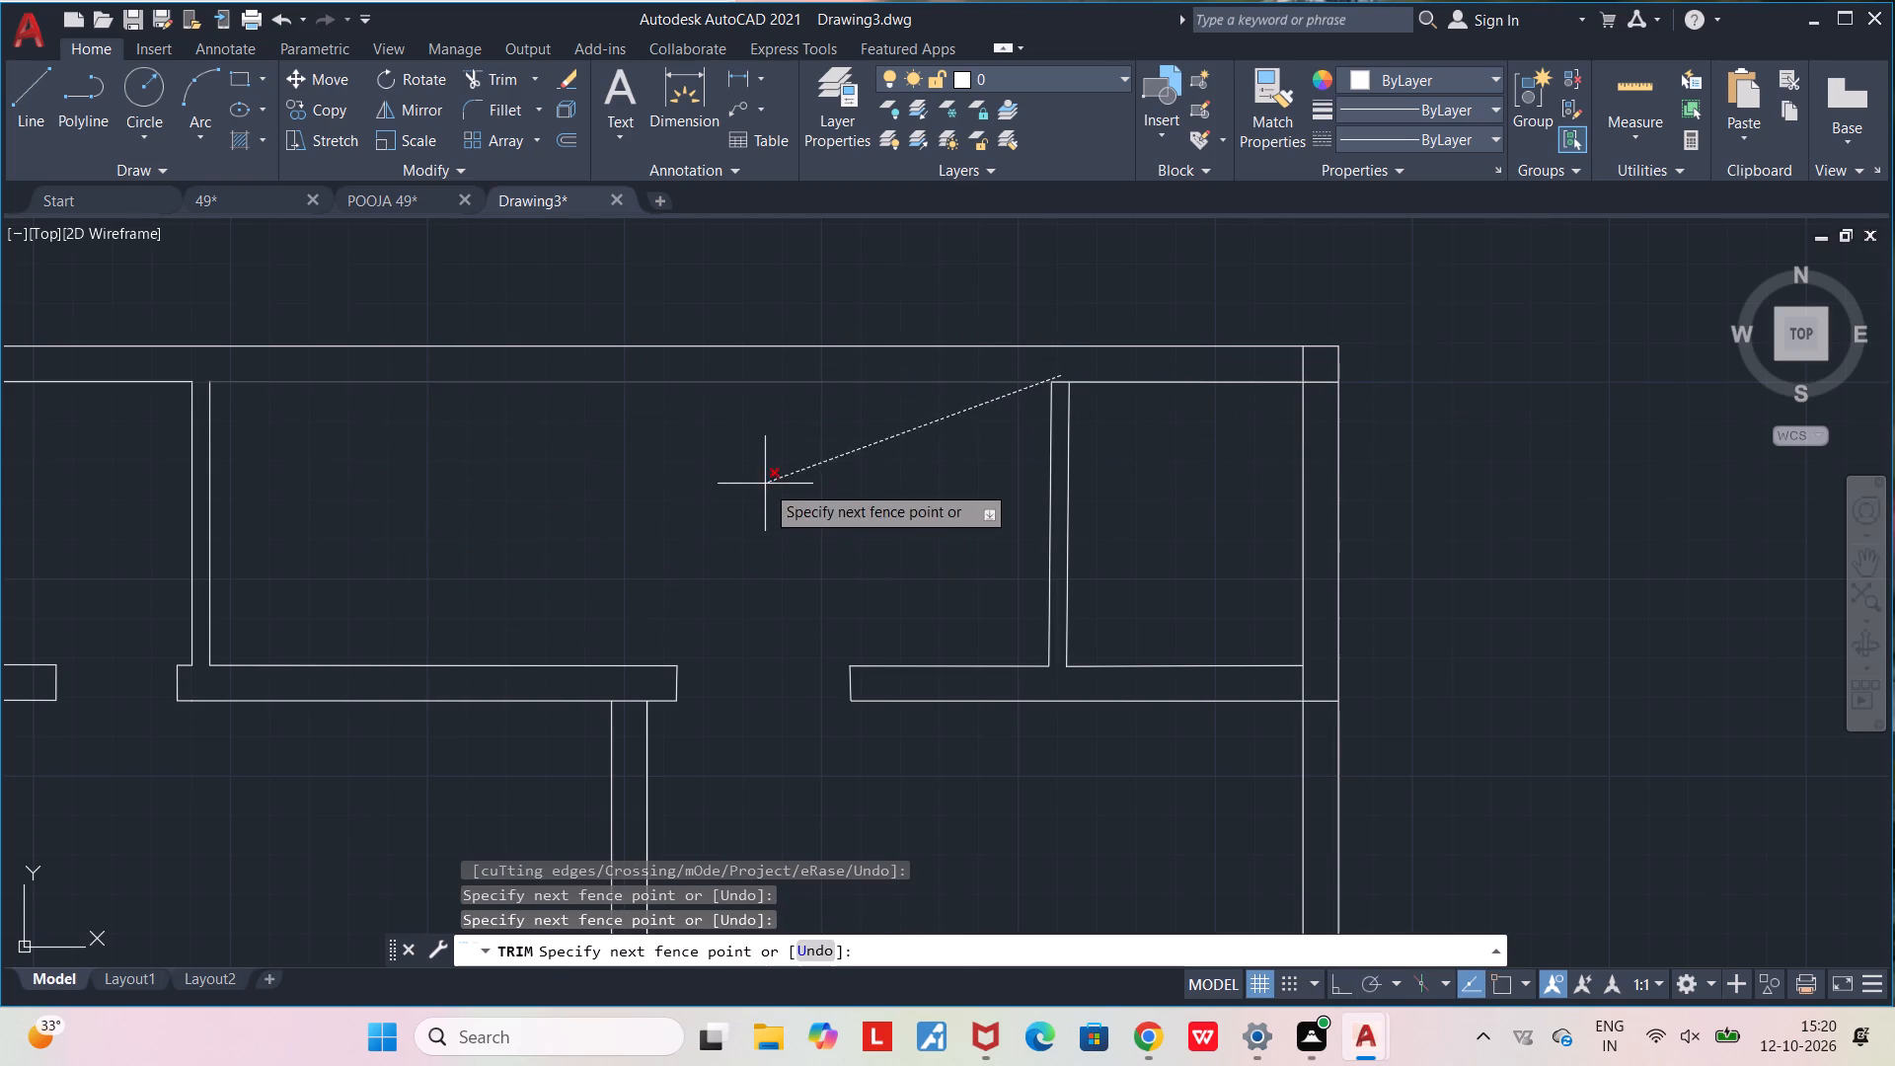
pyautogui.click(1061, 405)
# Trim the overlapping inner wall lines at the top-right corner of the outer walls.
pyautogui.moveTo(897, 491); pyautogui.dragTo(835, 529, button='middle')
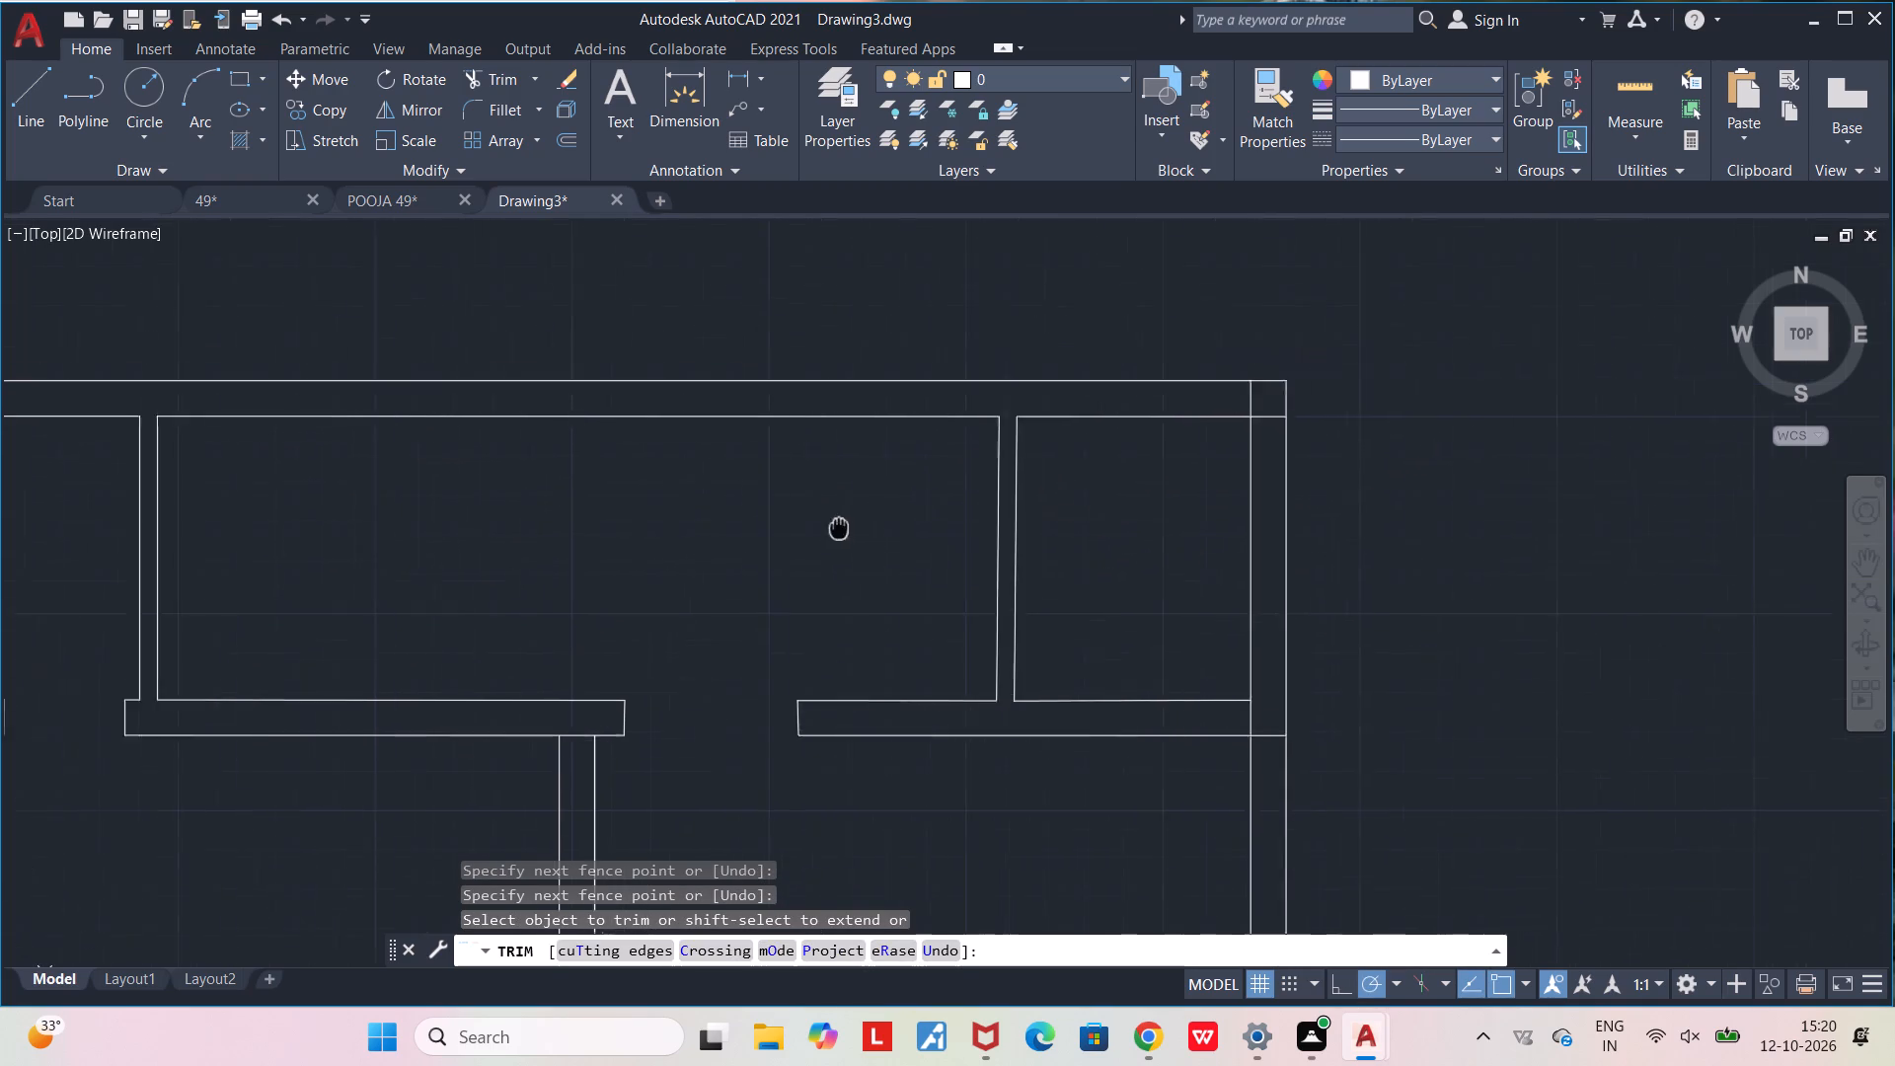
pyautogui.moveTo(835, 529); pyautogui.dragTo(525, 570, button='middle')
pyautogui.scroll(2, 1009, 480)
pyautogui.moveTo(779, 386); pyautogui.dragTo(857, 415)
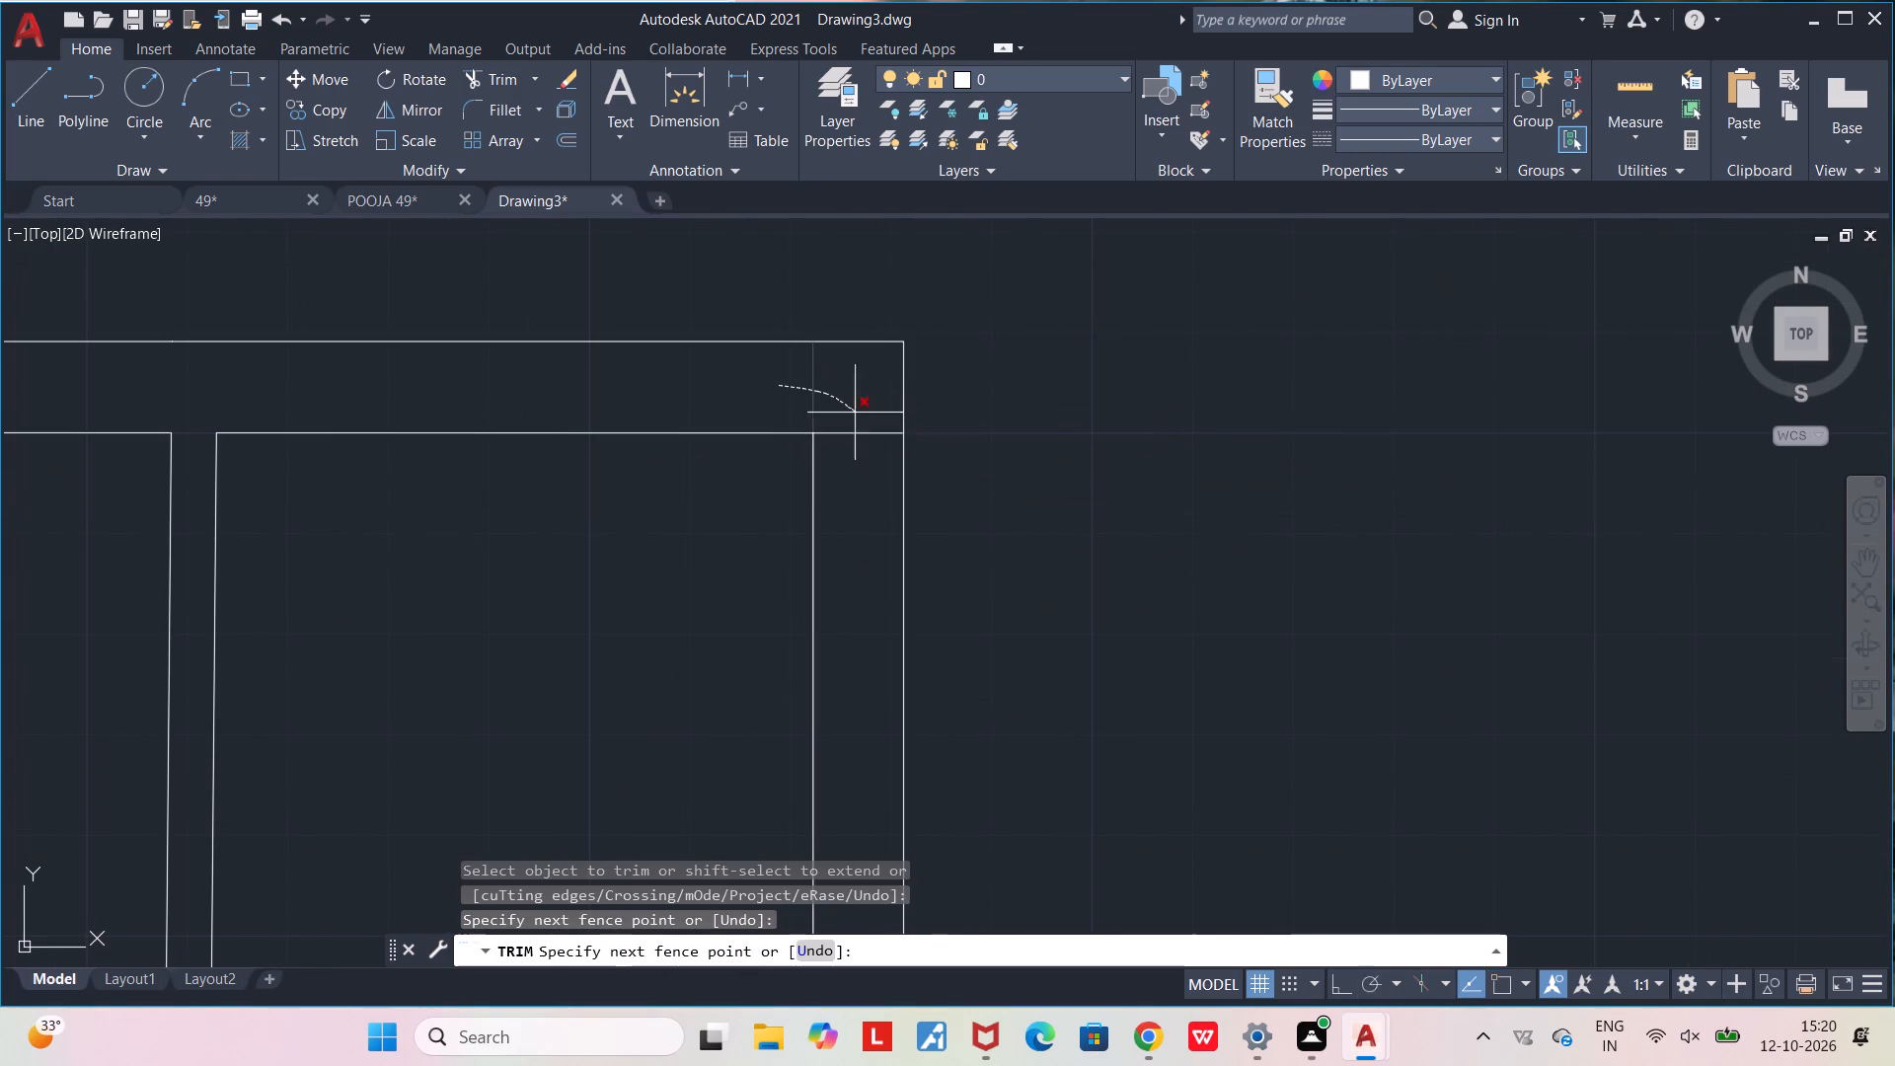
pyautogui.moveTo(857, 415); pyautogui.dragTo(871, 494)
# Trim the overlapping lines where the cross wall meets the right outer wall.
pyautogui.scroll(-2, 871, 494)
pyautogui.moveTo(787, 575); pyautogui.dragTo(913, 444, button='middle')
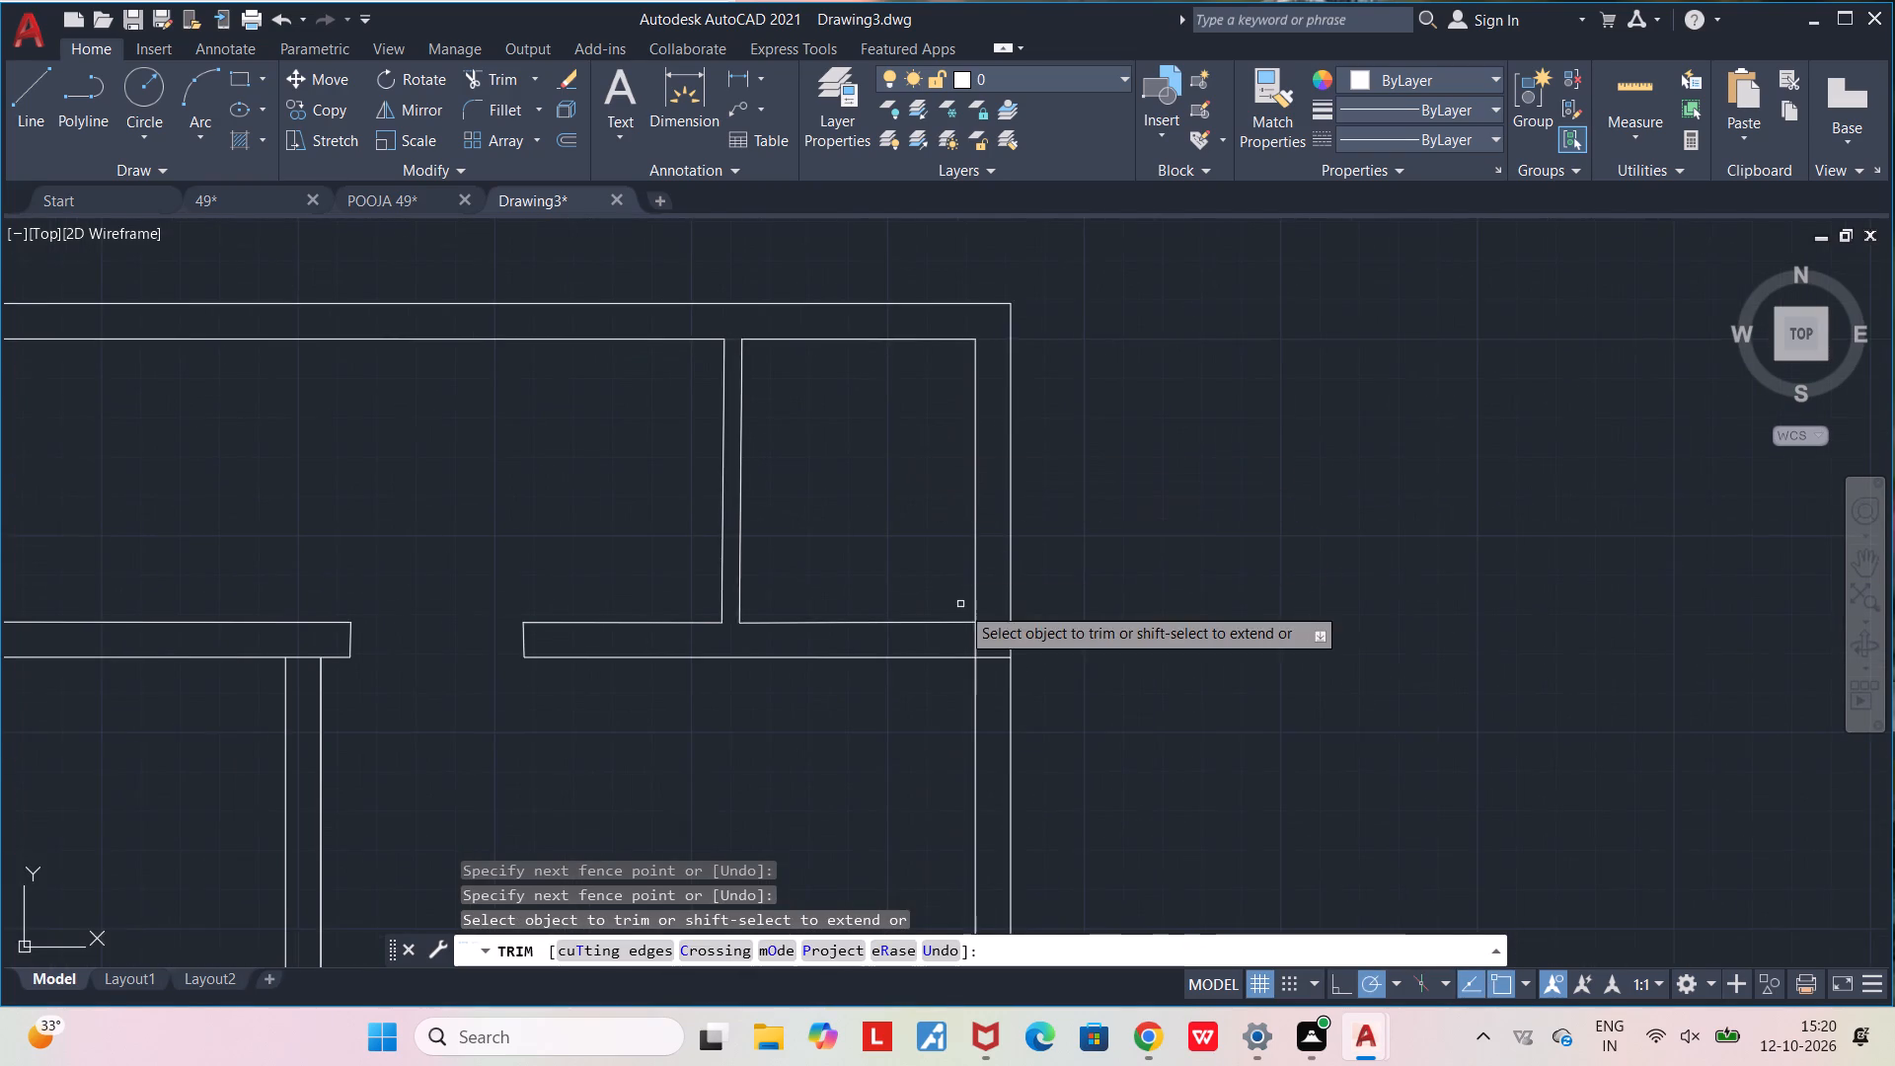
pyautogui.scroll(3, 961, 606)
pyautogui.moveTo(1007, 747); pyautogui.dragTo(1117, 902)
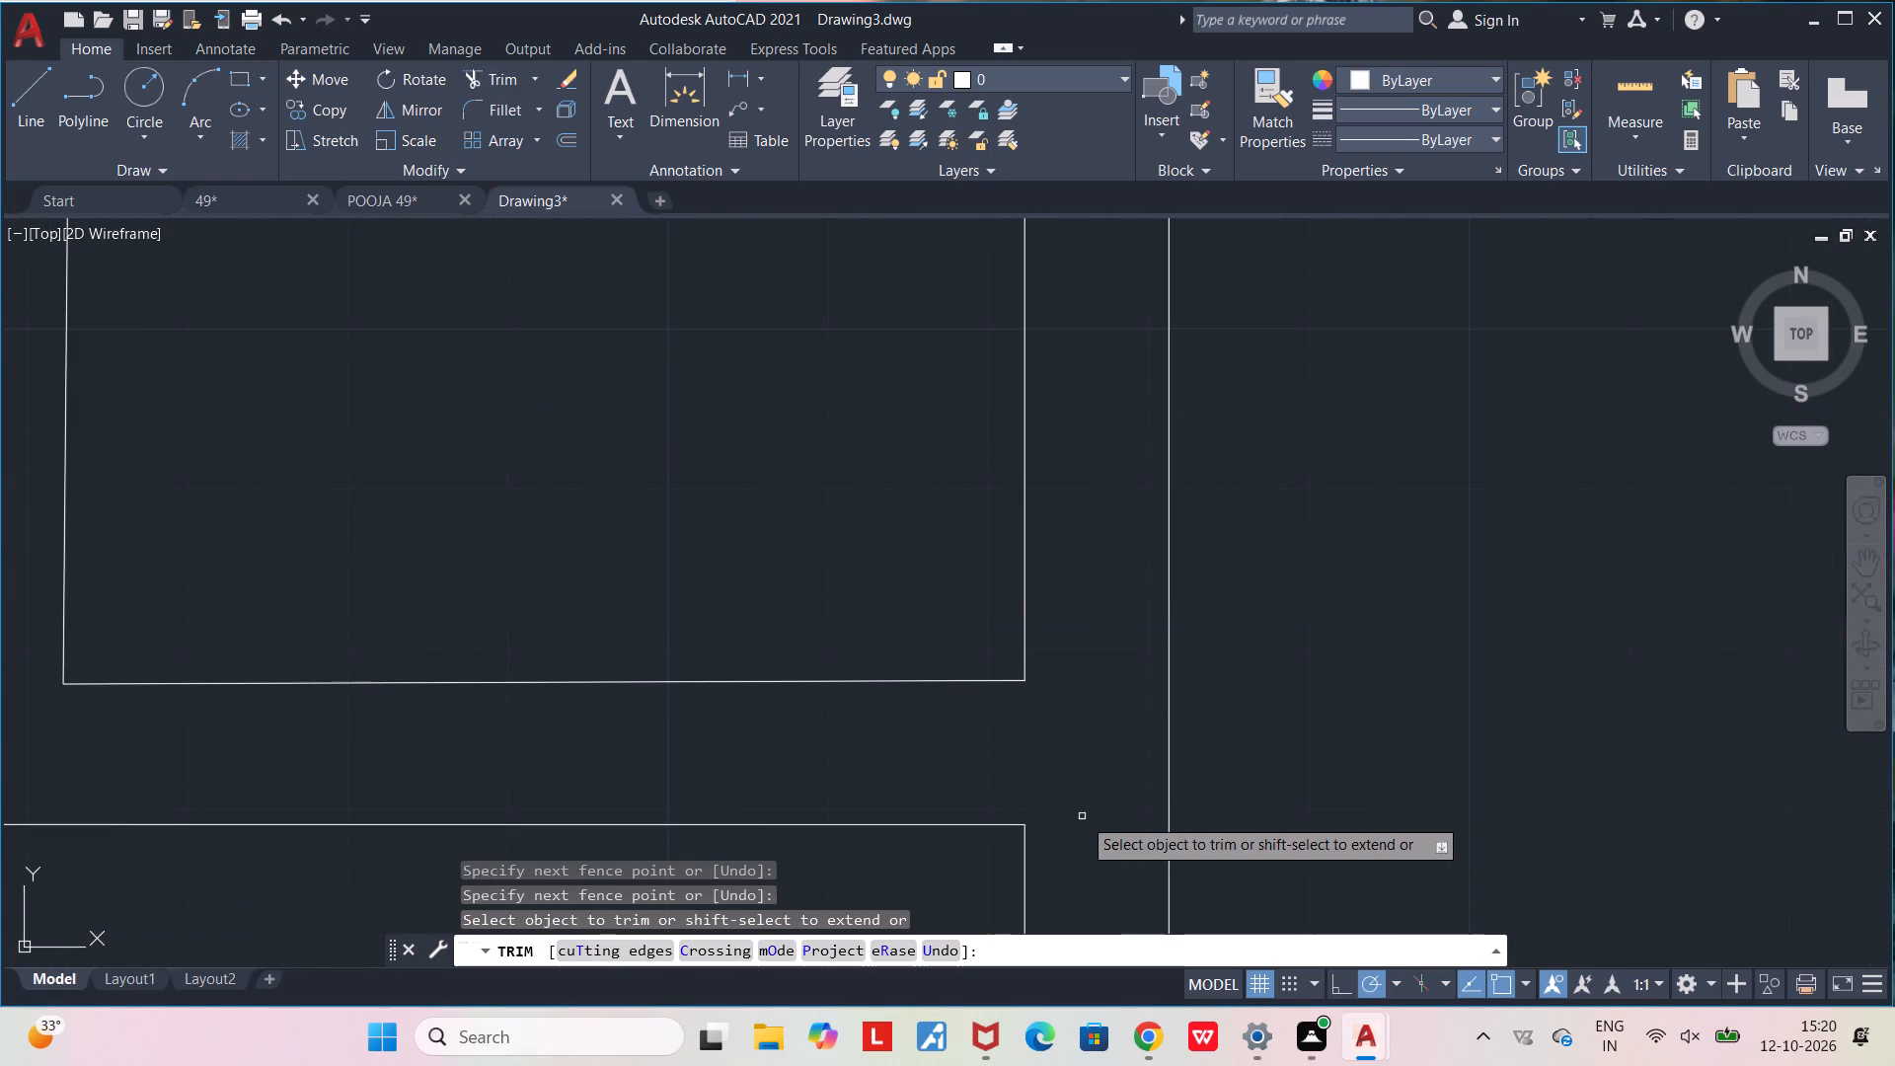
pyautogui.moveTo(1072, 807); pyautogui.dragTo(1095, 685, button='middle')
pyautogui.scroll(-2, 1095, 685)
pyautogui.moveTo(656, 664); pyautogui.dragTo(663, 804, button='middle')
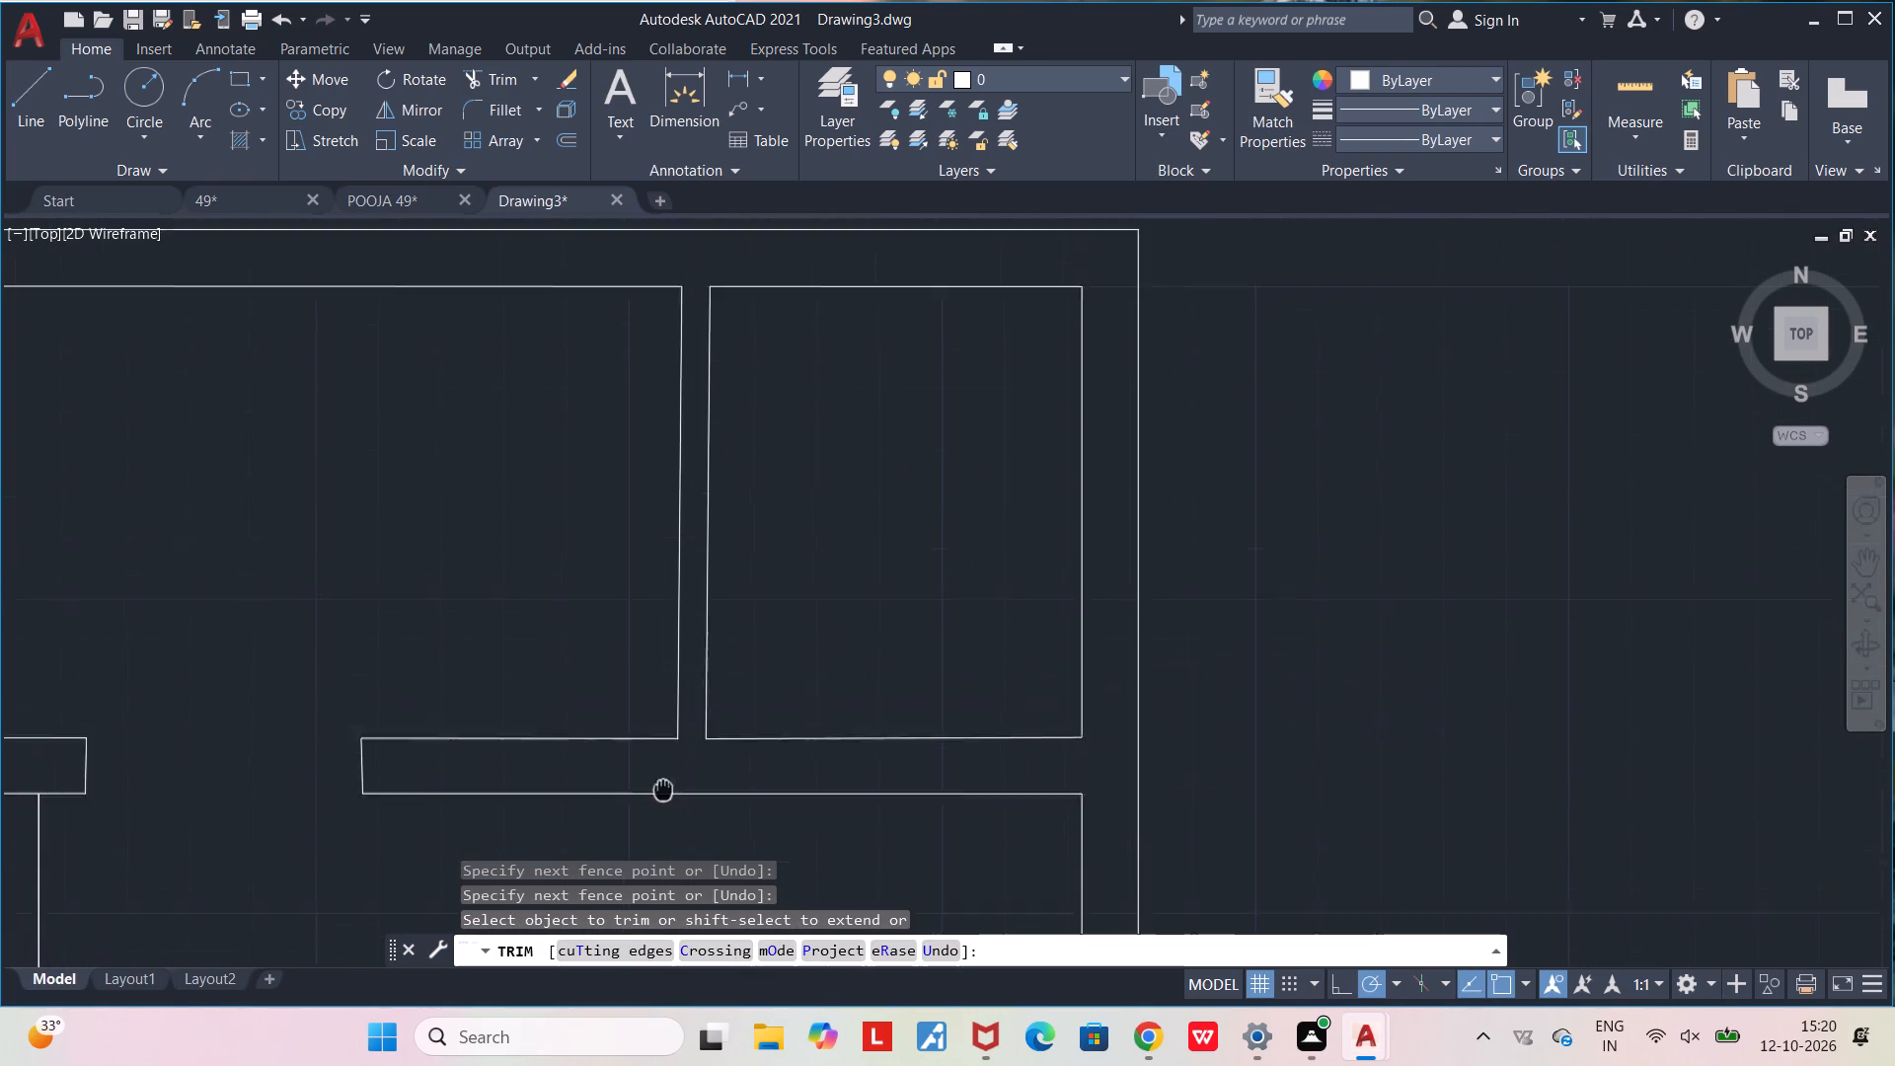
pyautogui.moveTo(663, 804); pyautogui.dragTo(663, 858, button='middle')
pyautogui.scroll(-2, 663, 858)
pyautogui.moveTo(739, 764); pyautogui.dragTo(720, 672, button='middle')
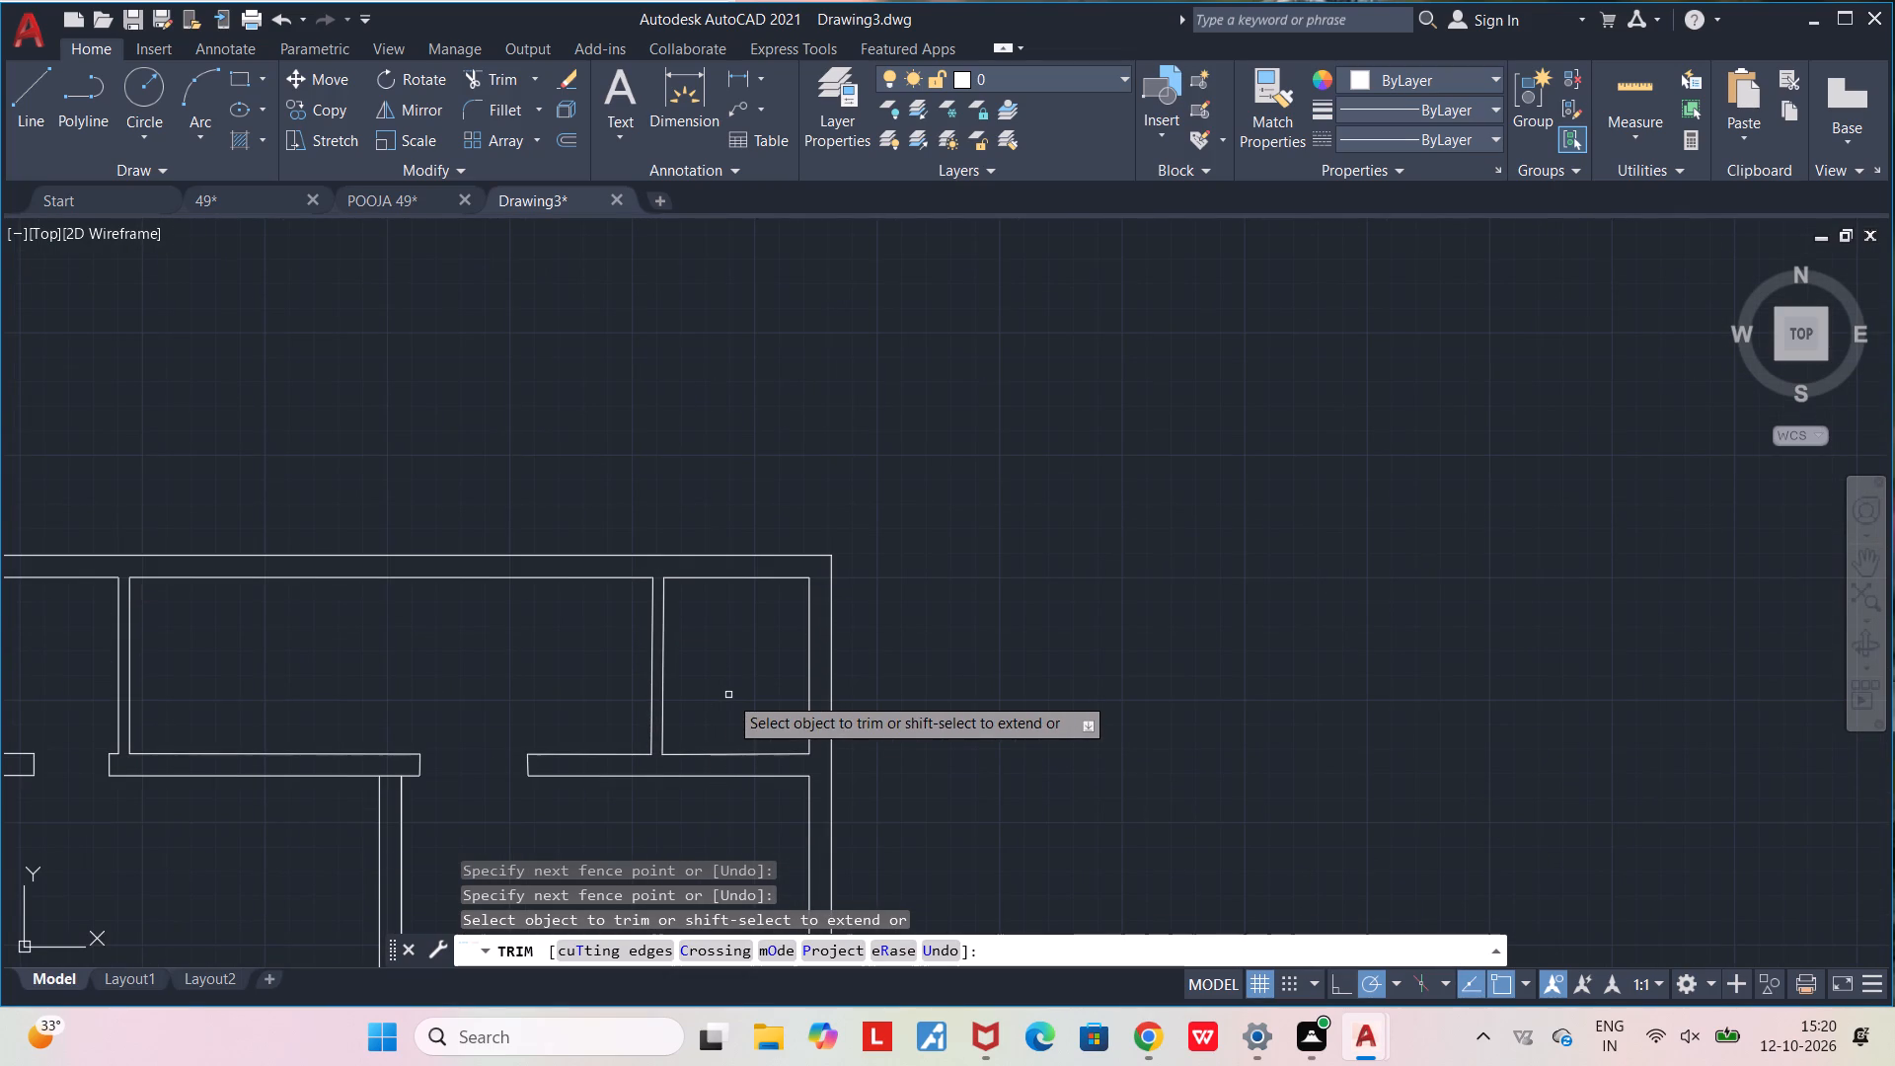
pyautogui.press('Escape')
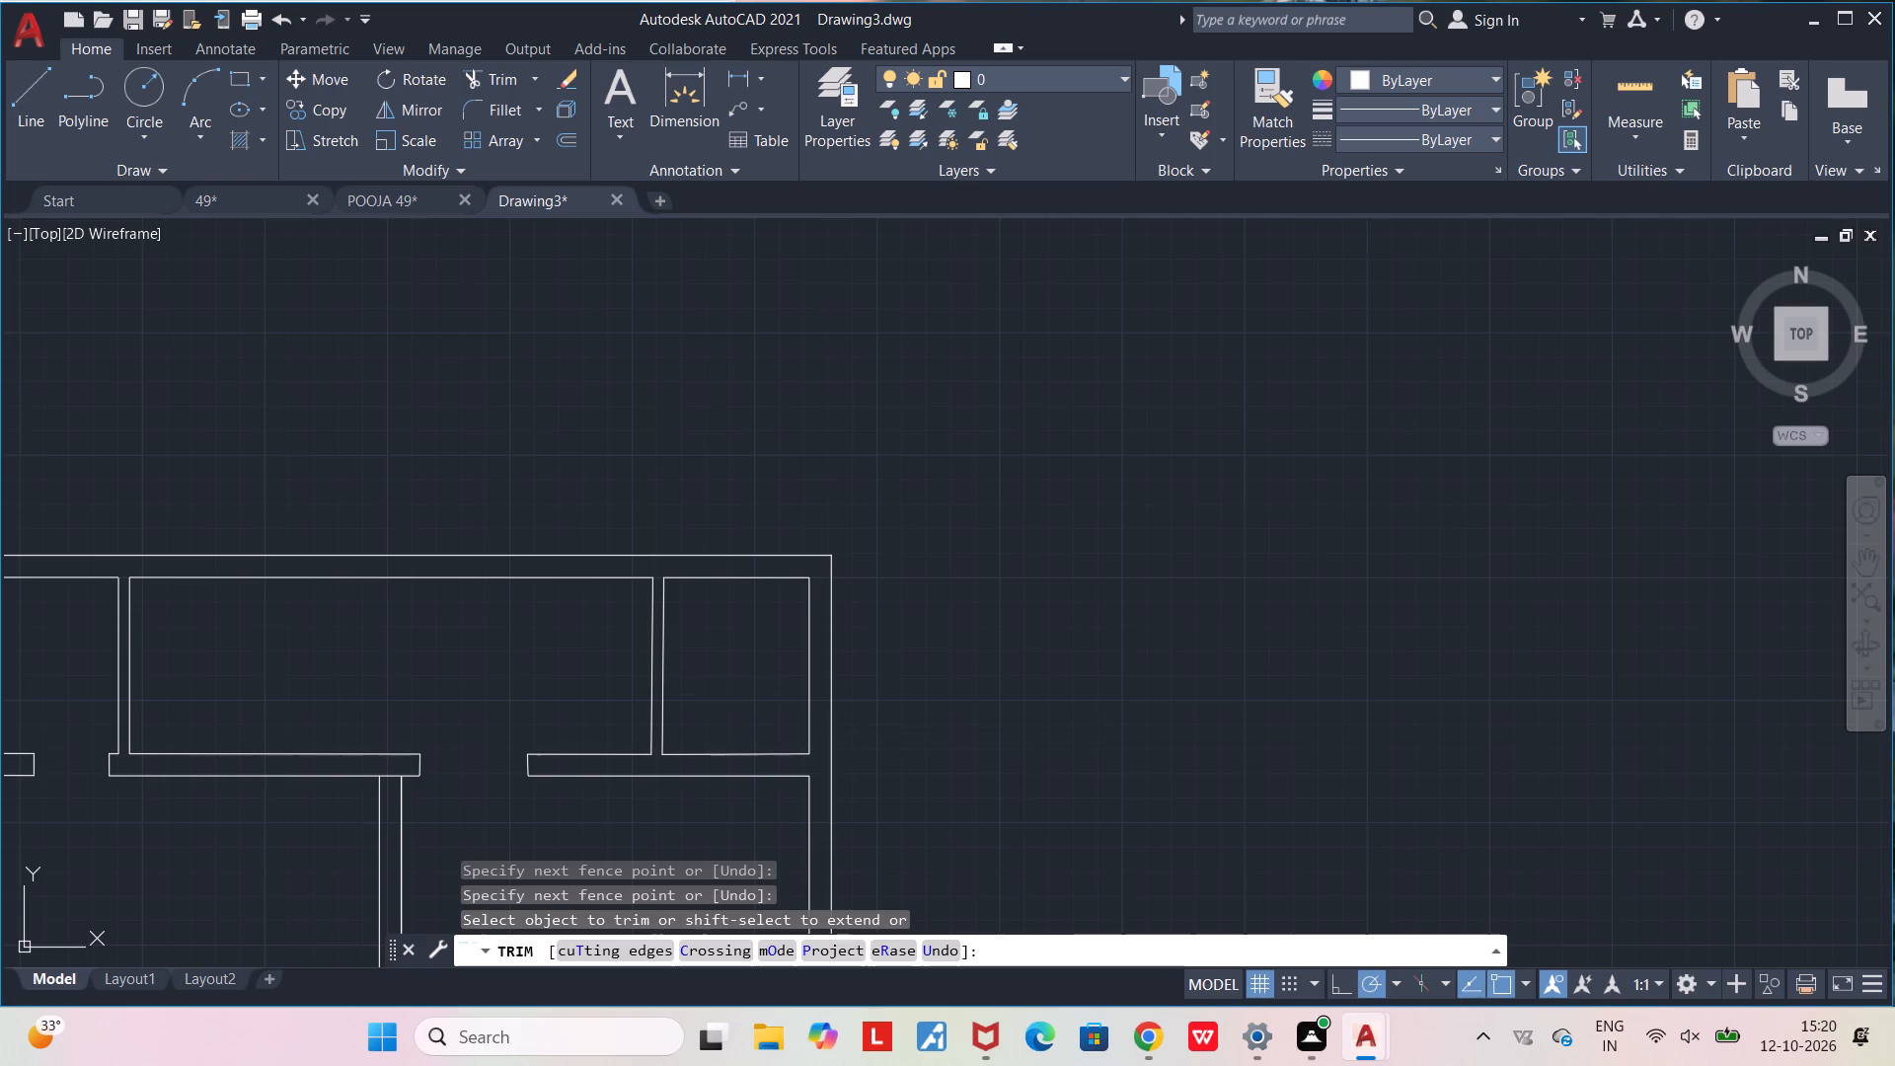
# Draw a short jamb line across the right partition, just above the cross wall.
pyautogui.press('Escape')
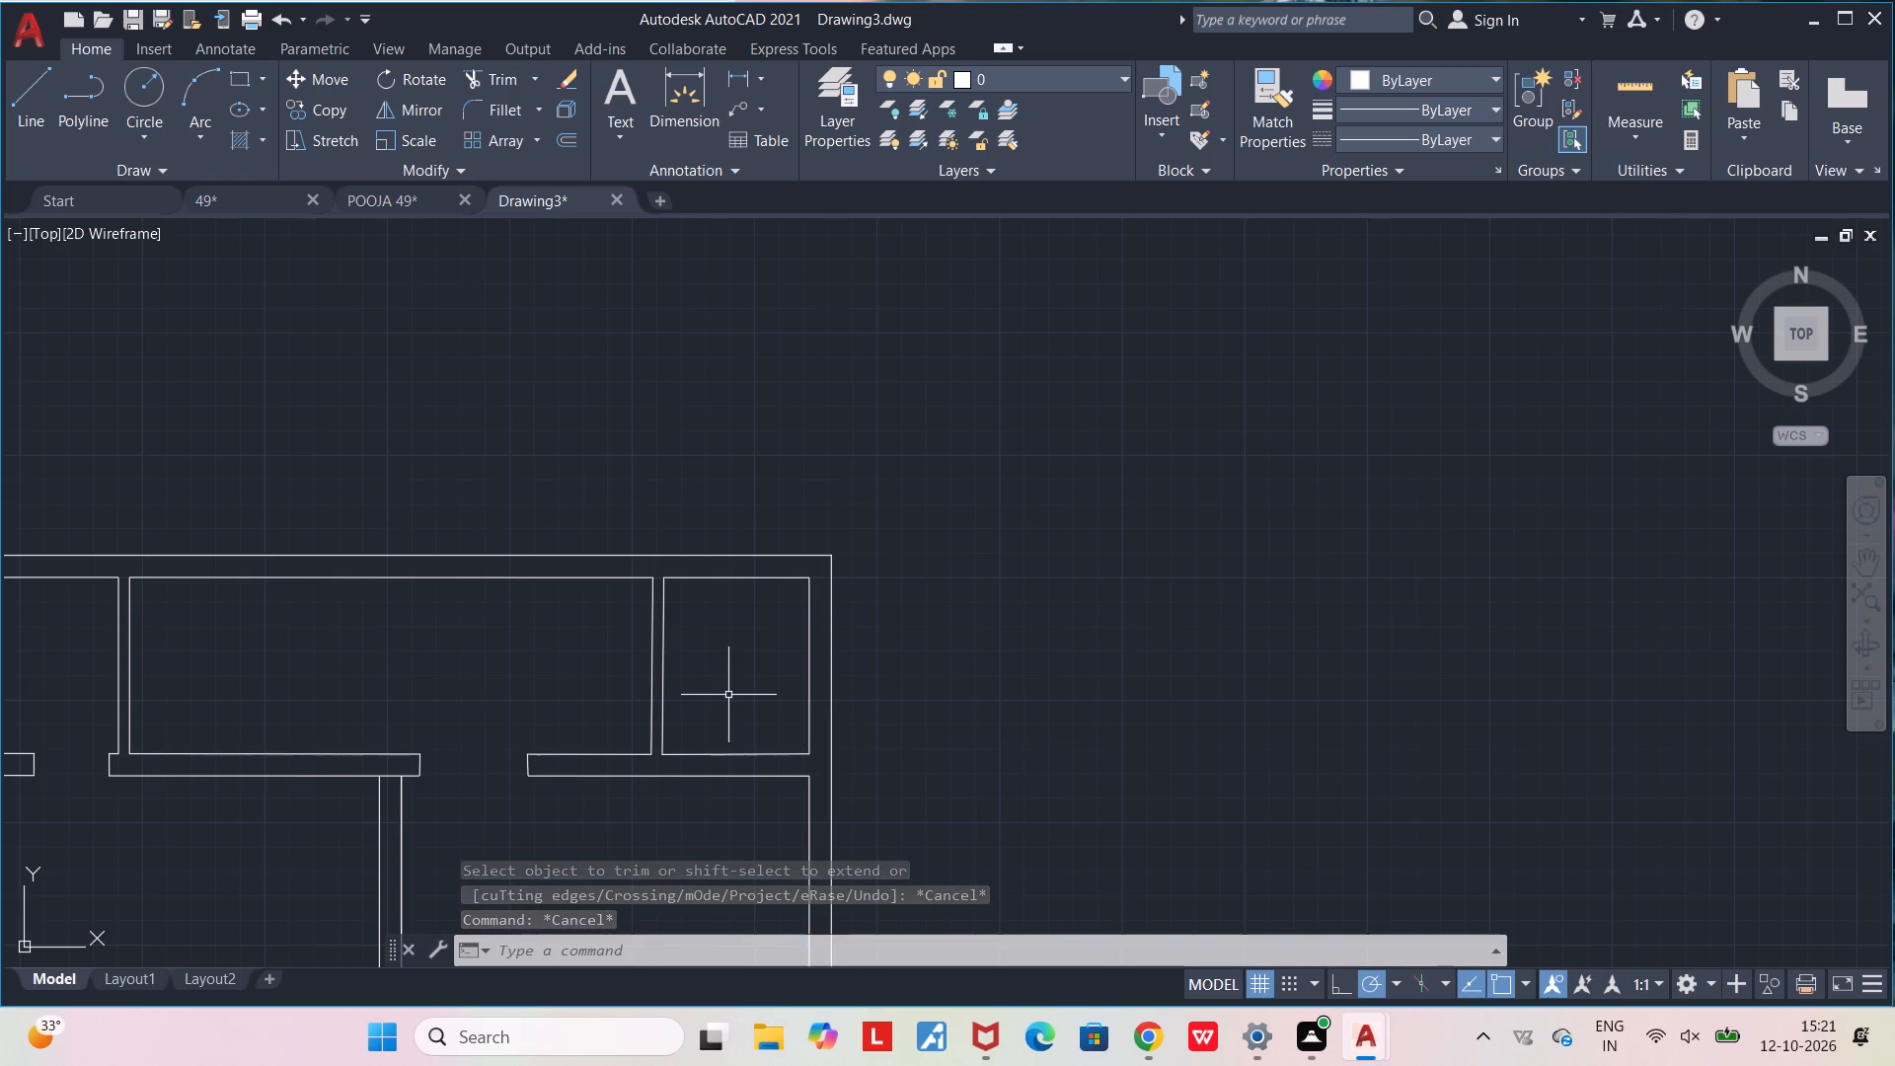
pyautogui.press('l')
pyautogui.press('Return')
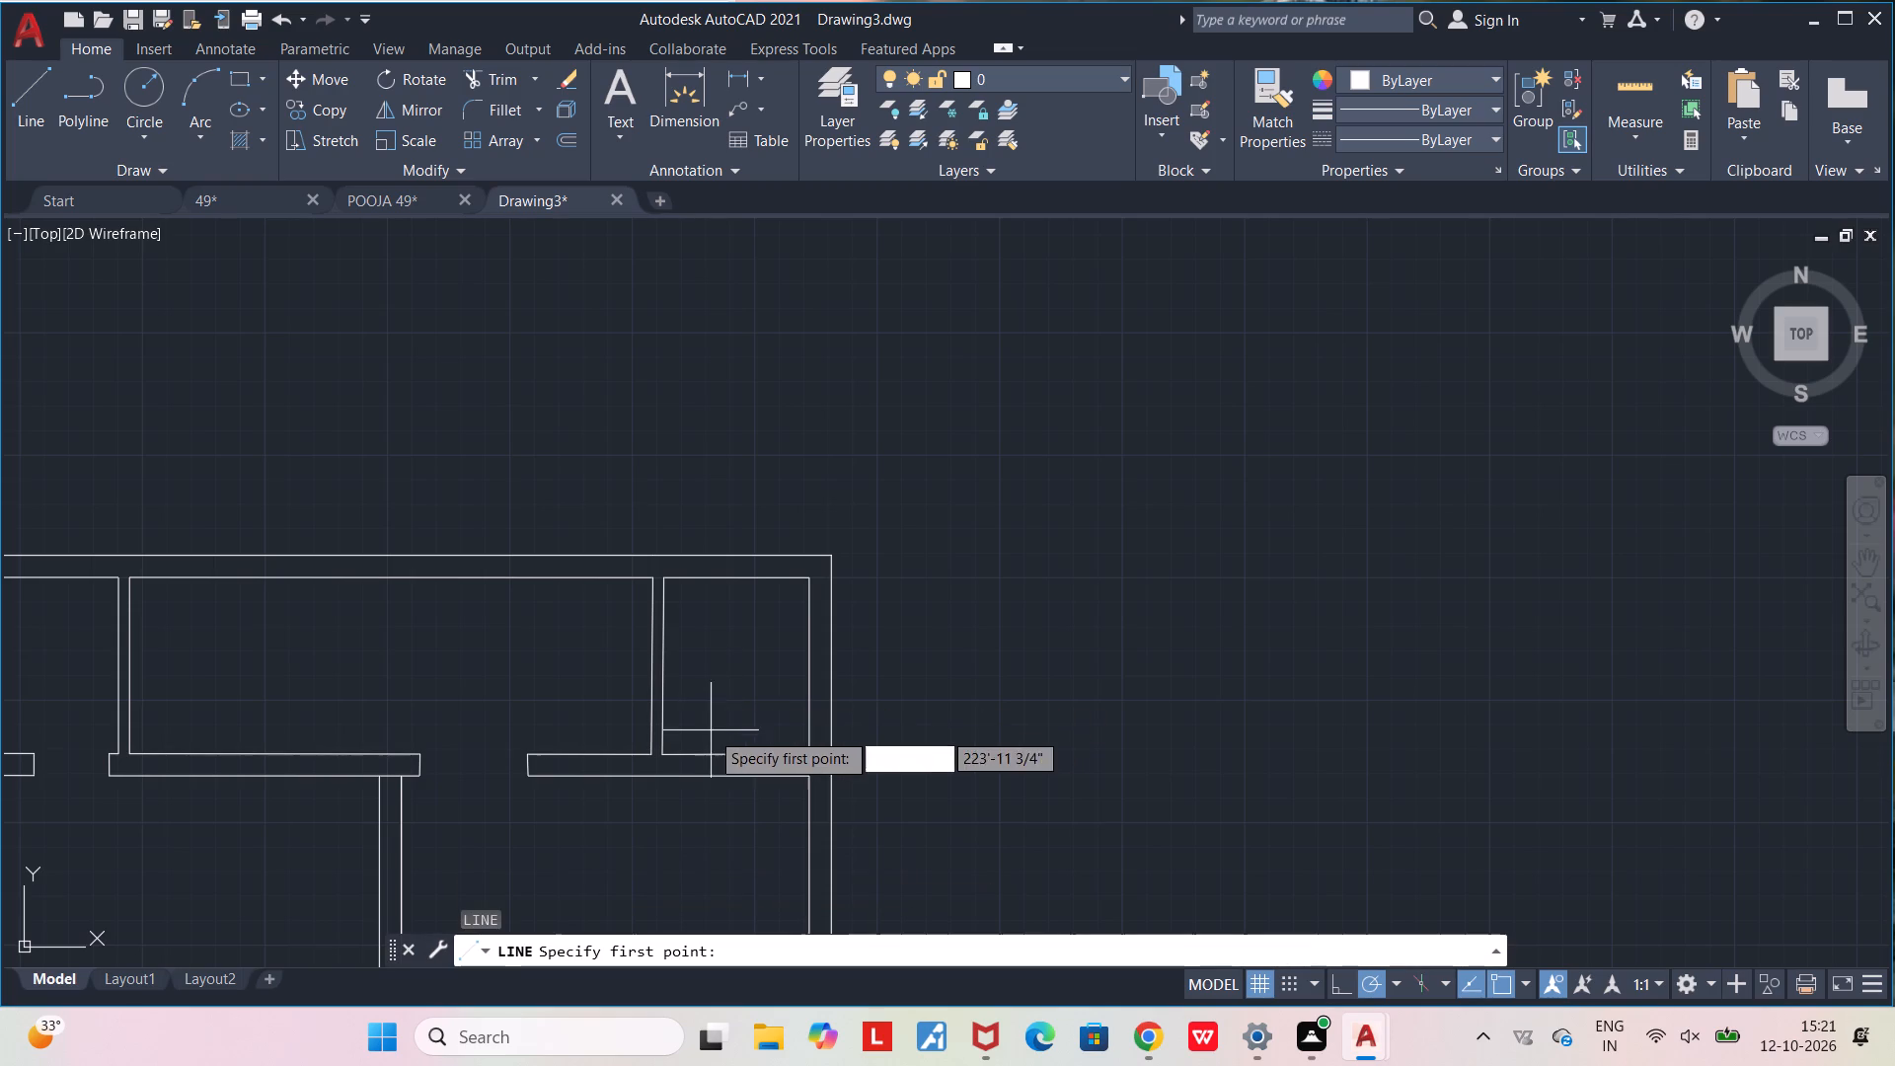
pyautogui.scroll(2, 686, 723)
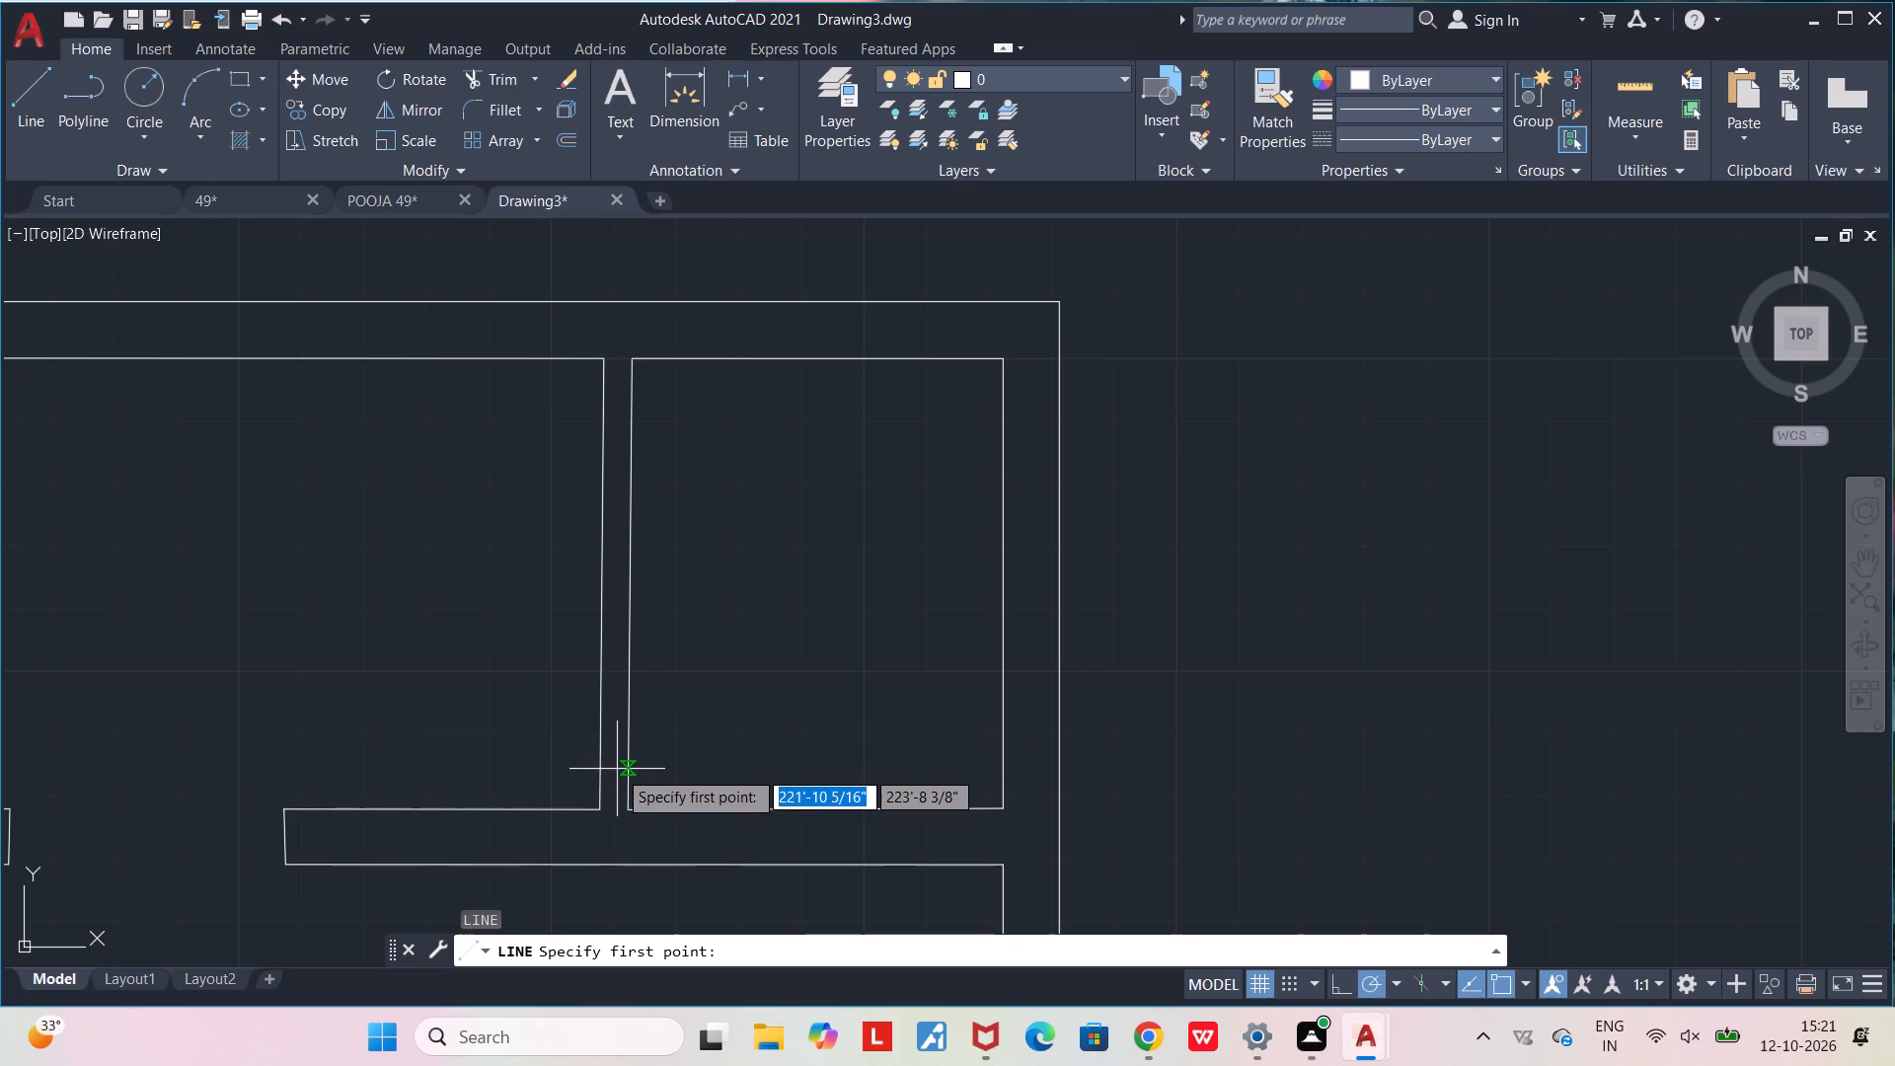
pyautogui.scroll(1, 617, 769)
pyautogui.click(588, 769)
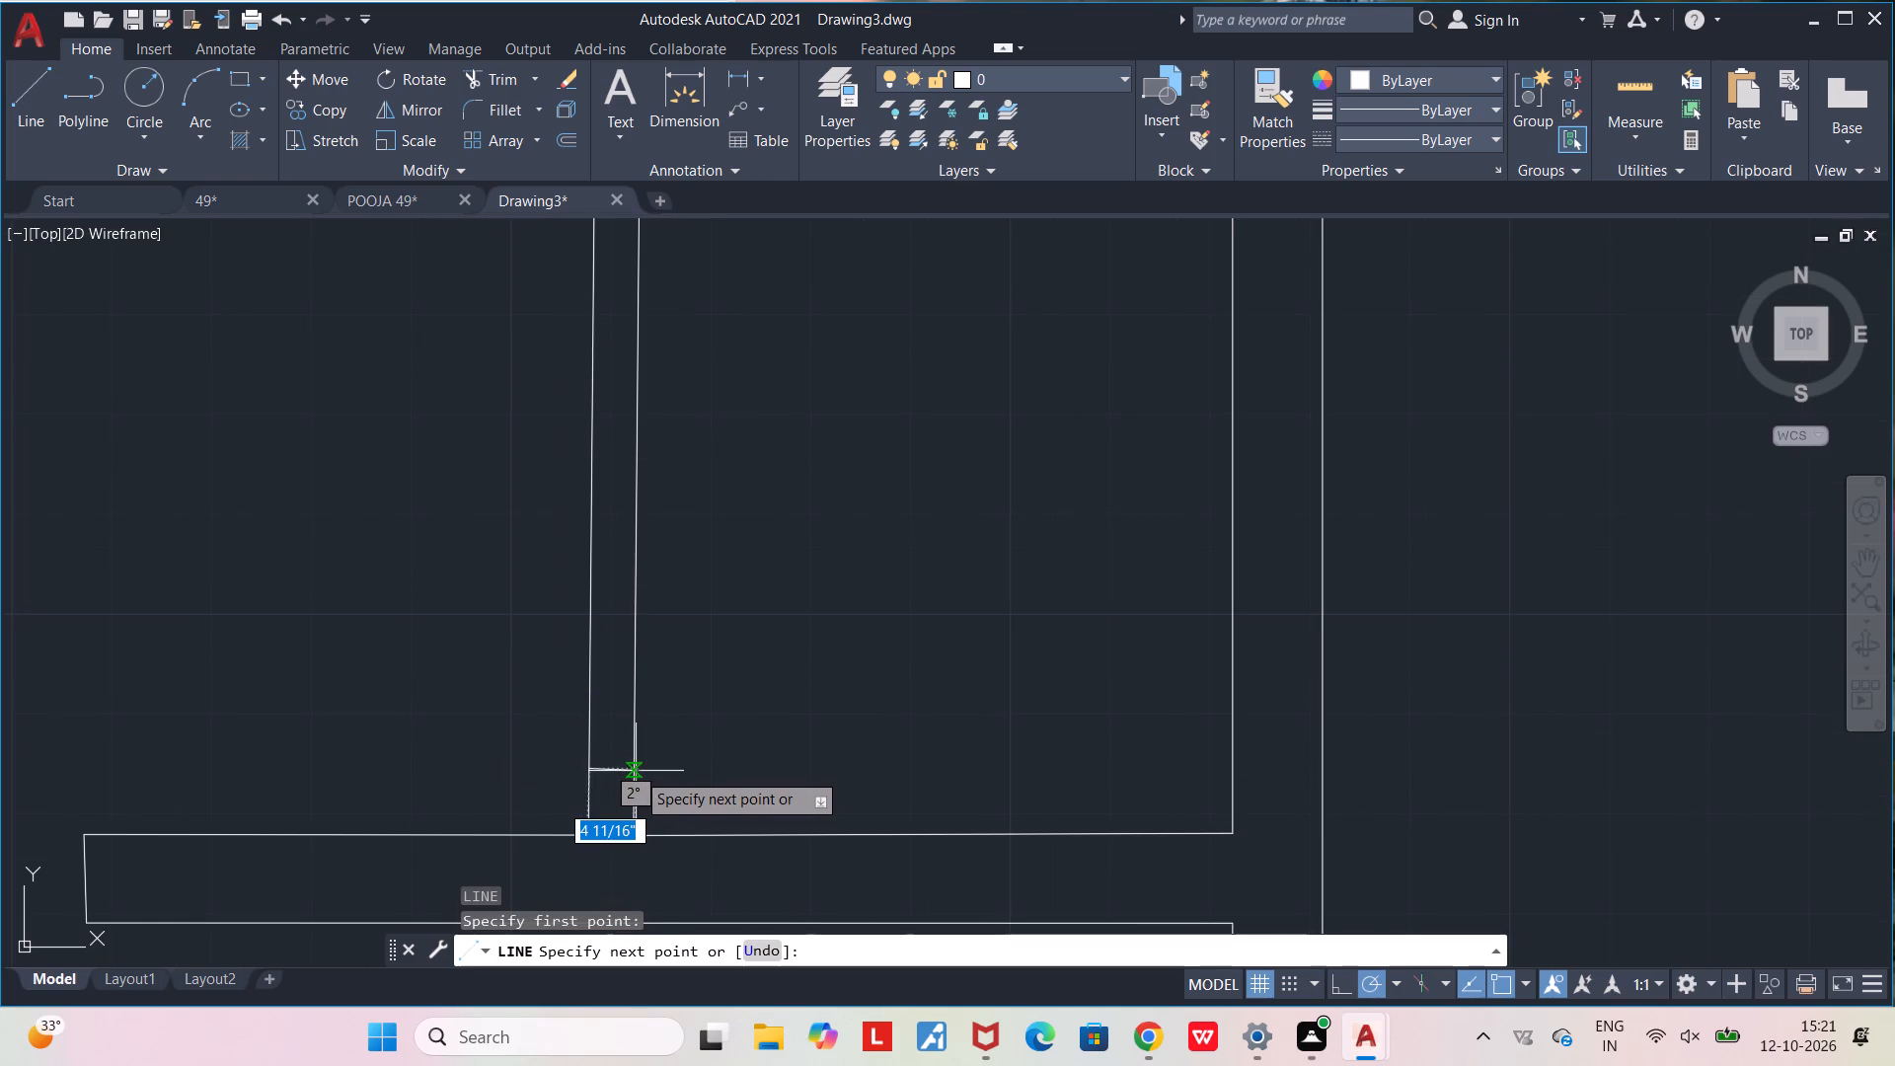
pyautogui.click(638, 770)
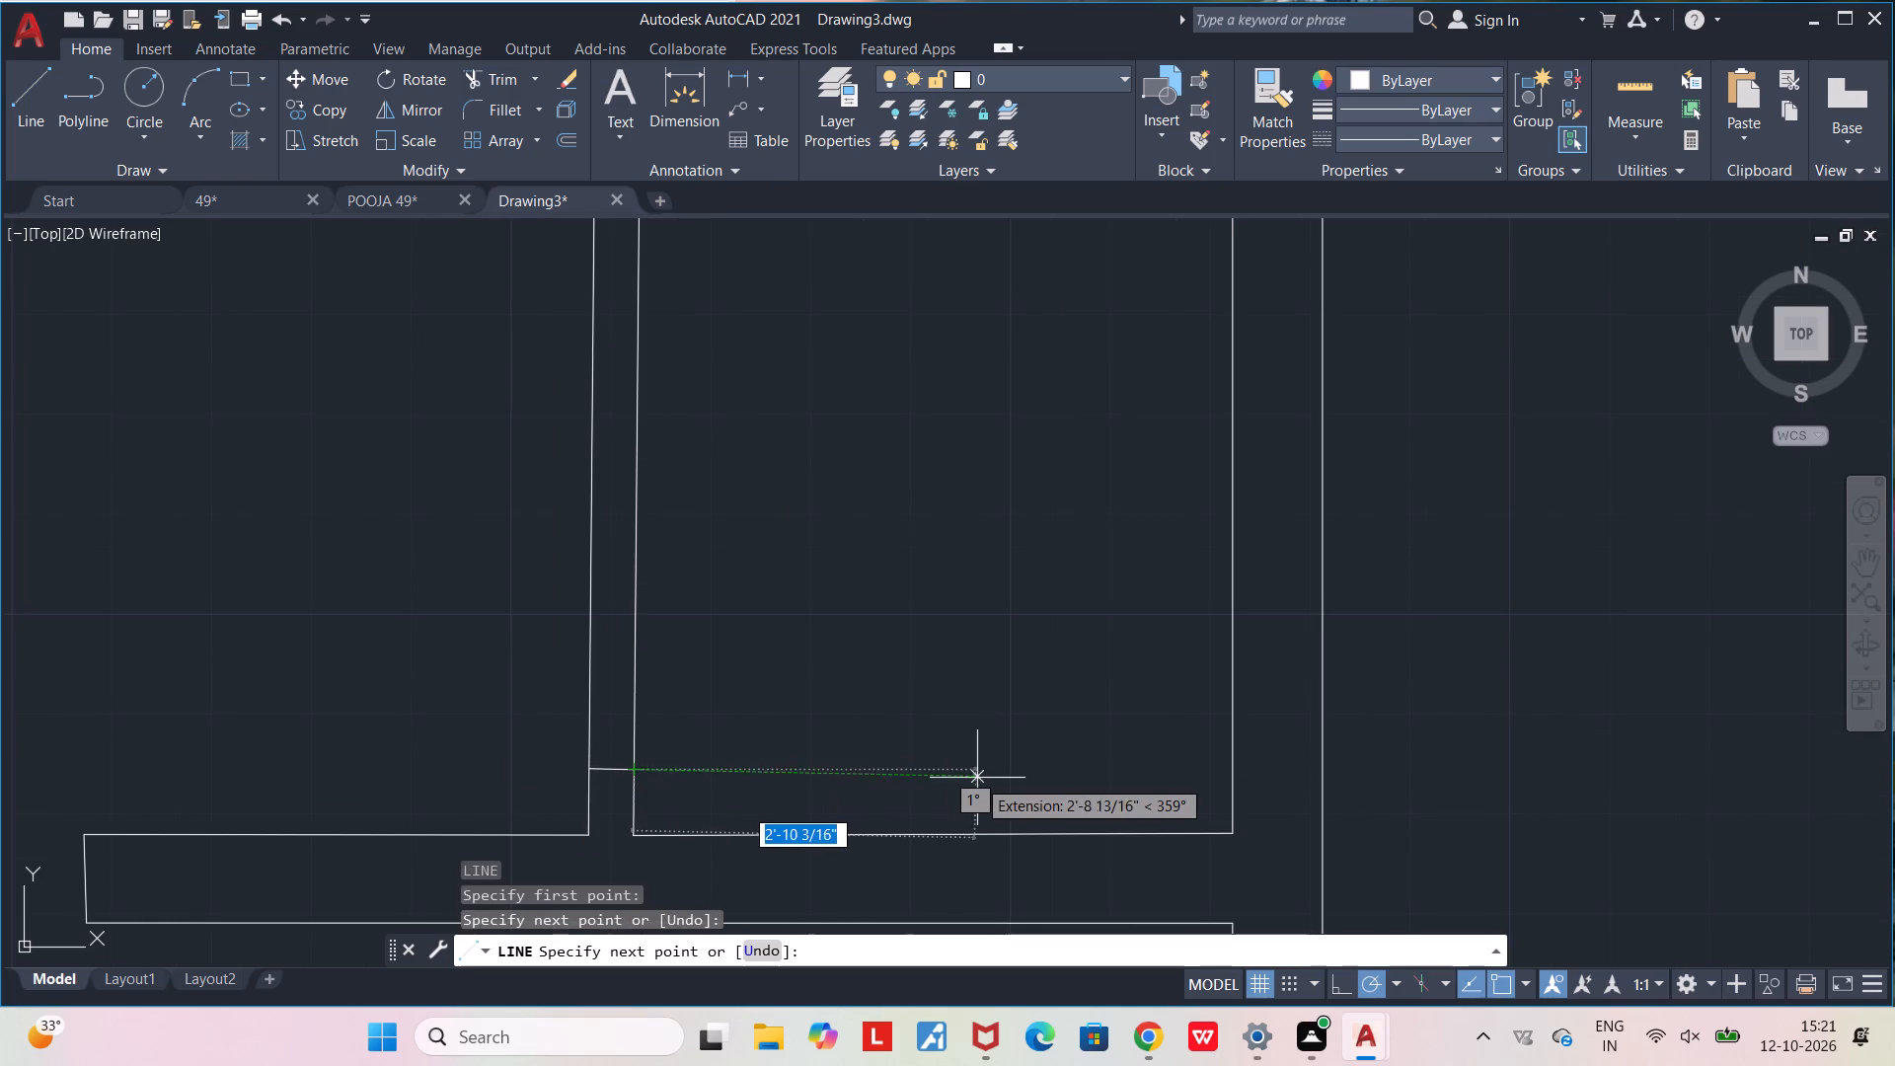
pyautogui.press('Escape')
# Draw a second jamb line across the right partition, higher up, to mark the other side of its door opening.
pyautogui.moveTo(819, 595); pyautogui.dragTo(861, 708, button='middle')
pyautogui.scroll(-2, 861, 708)
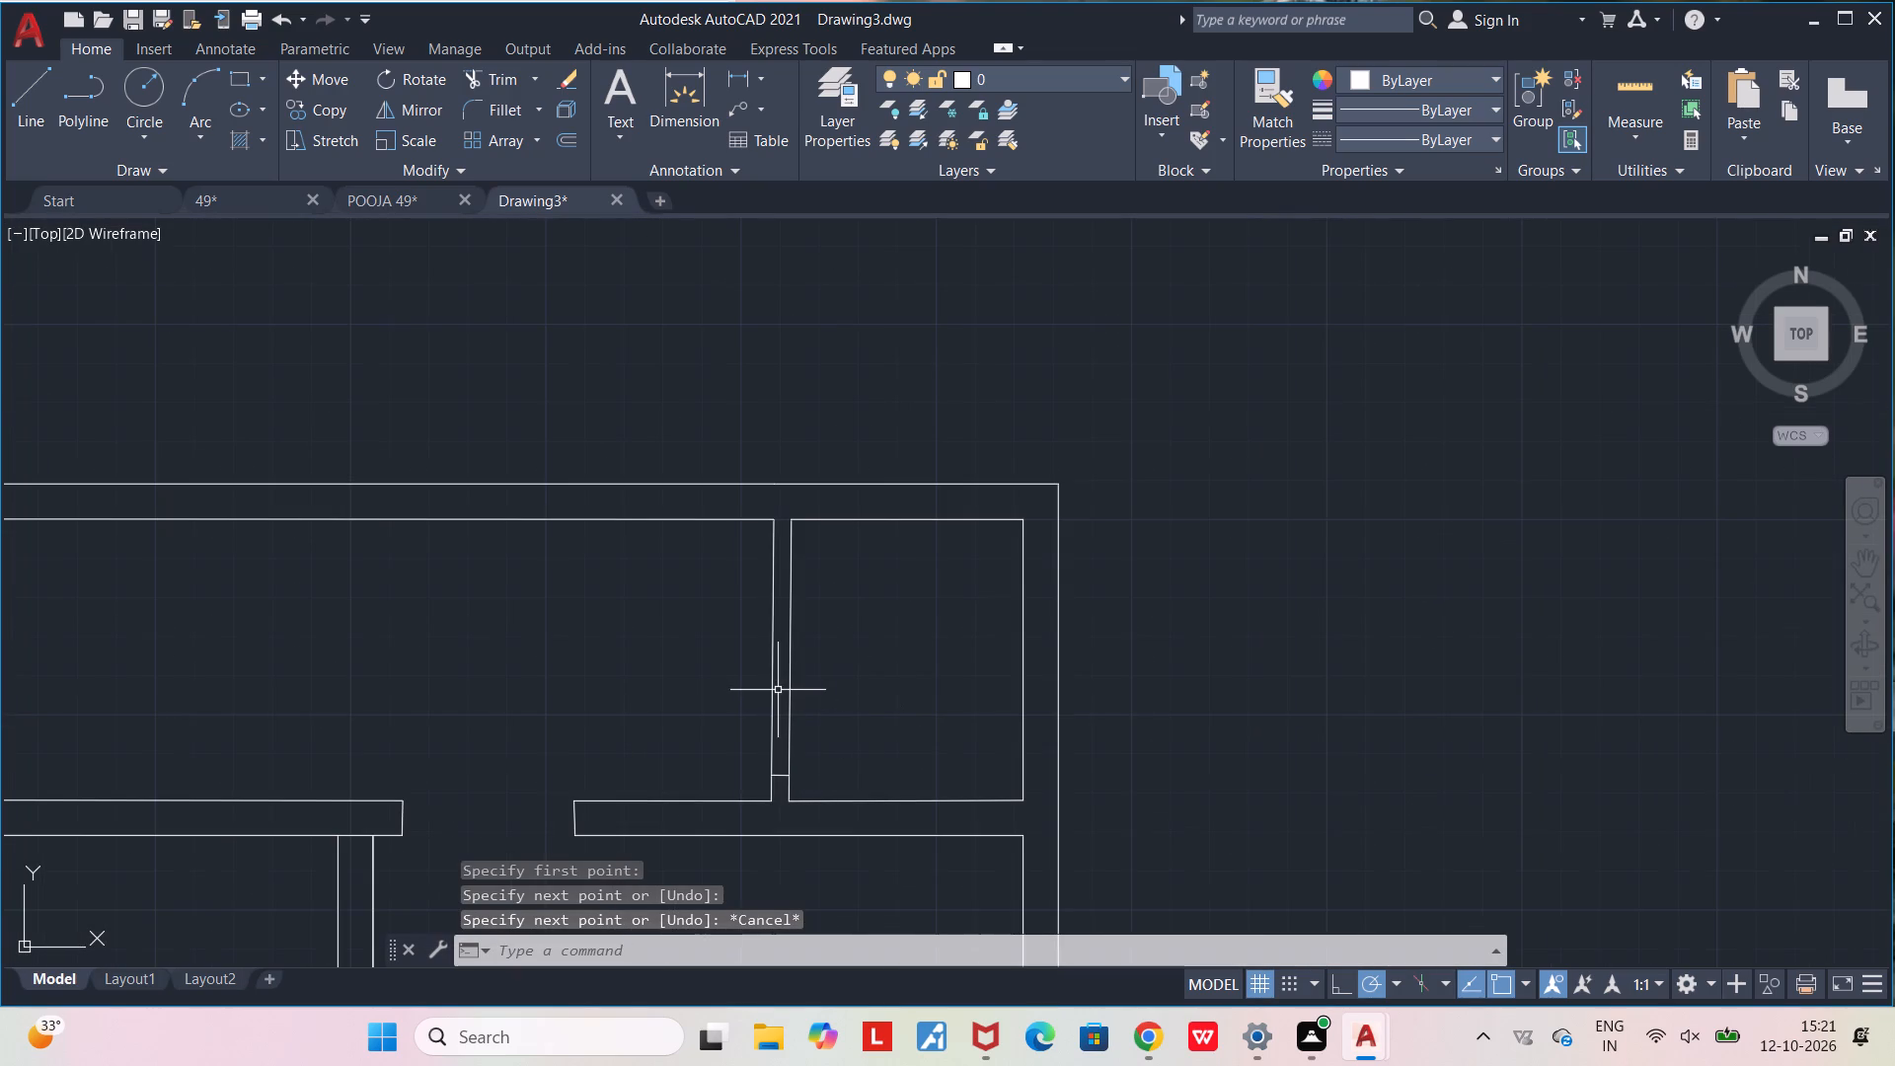
pyautogui.press('l')
pyautogui.press('Return')
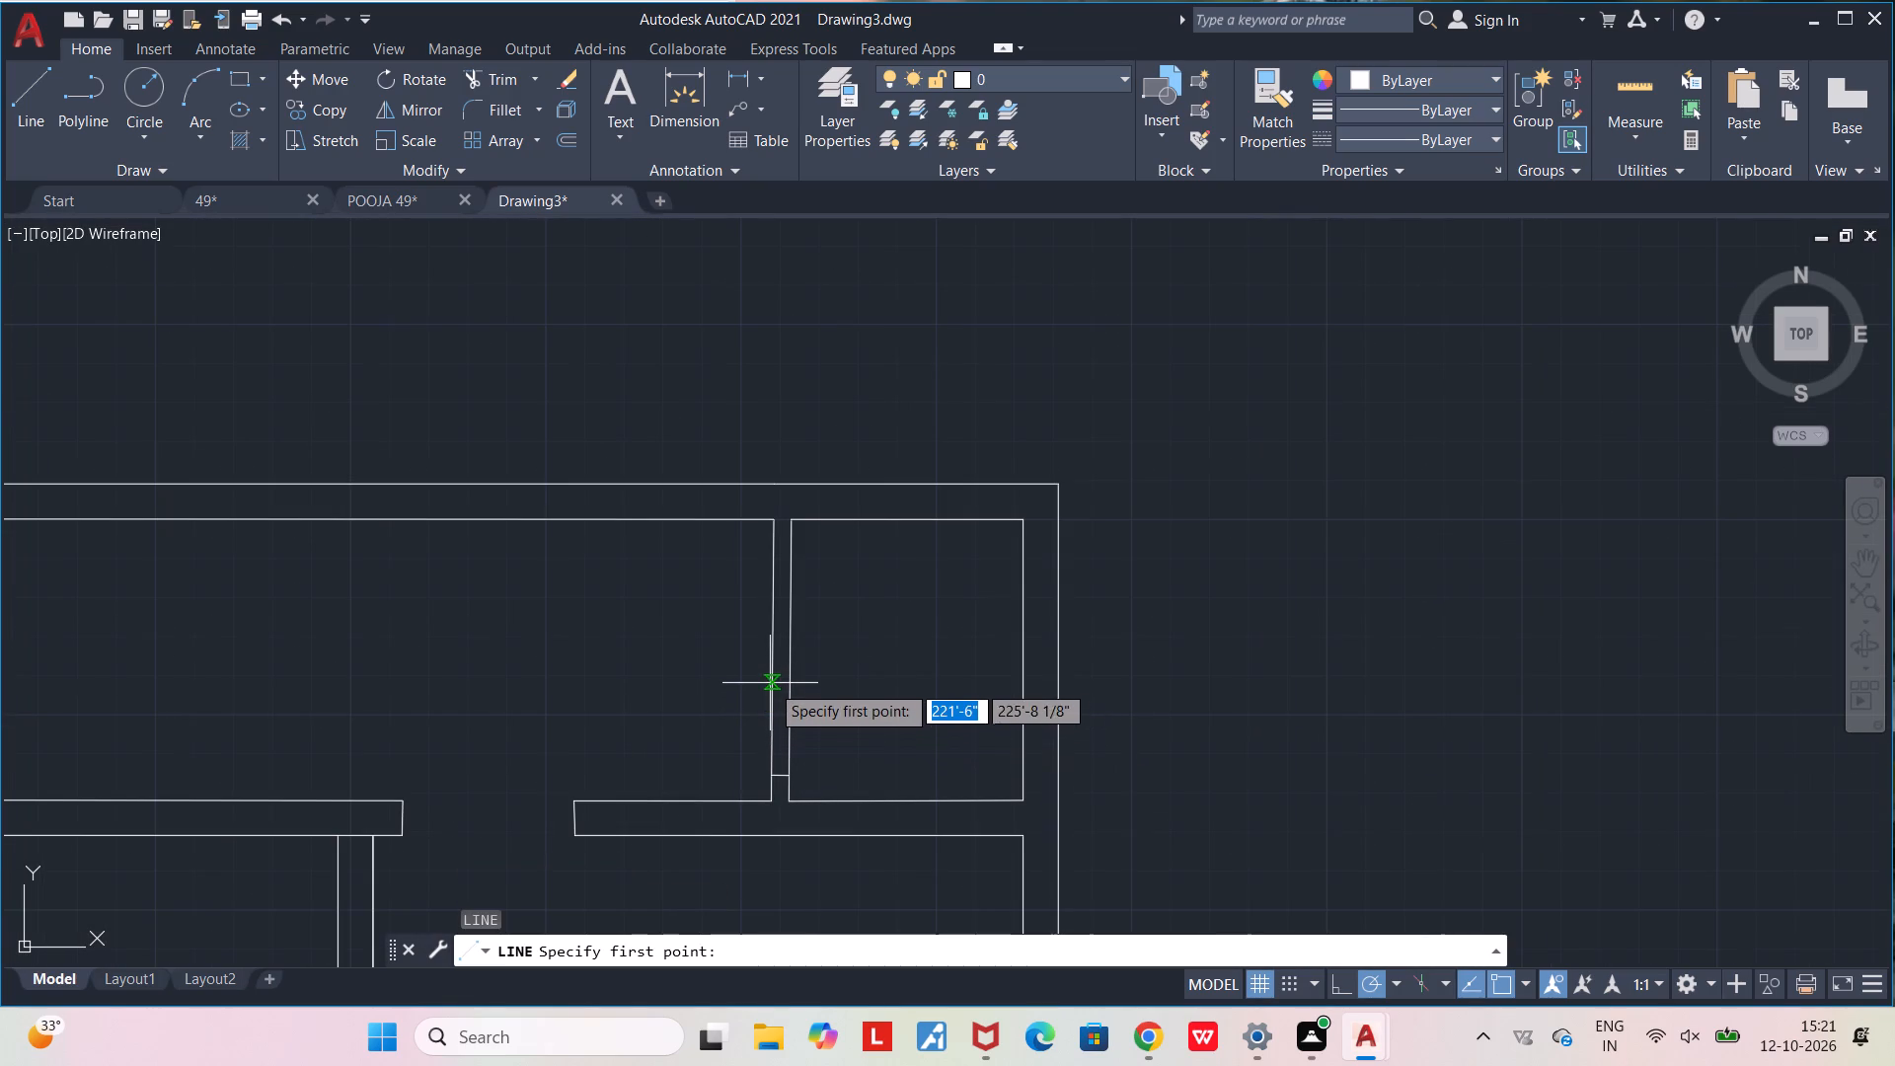
pyautogui.click(770, 683)
pyautogui.click(791, 683)
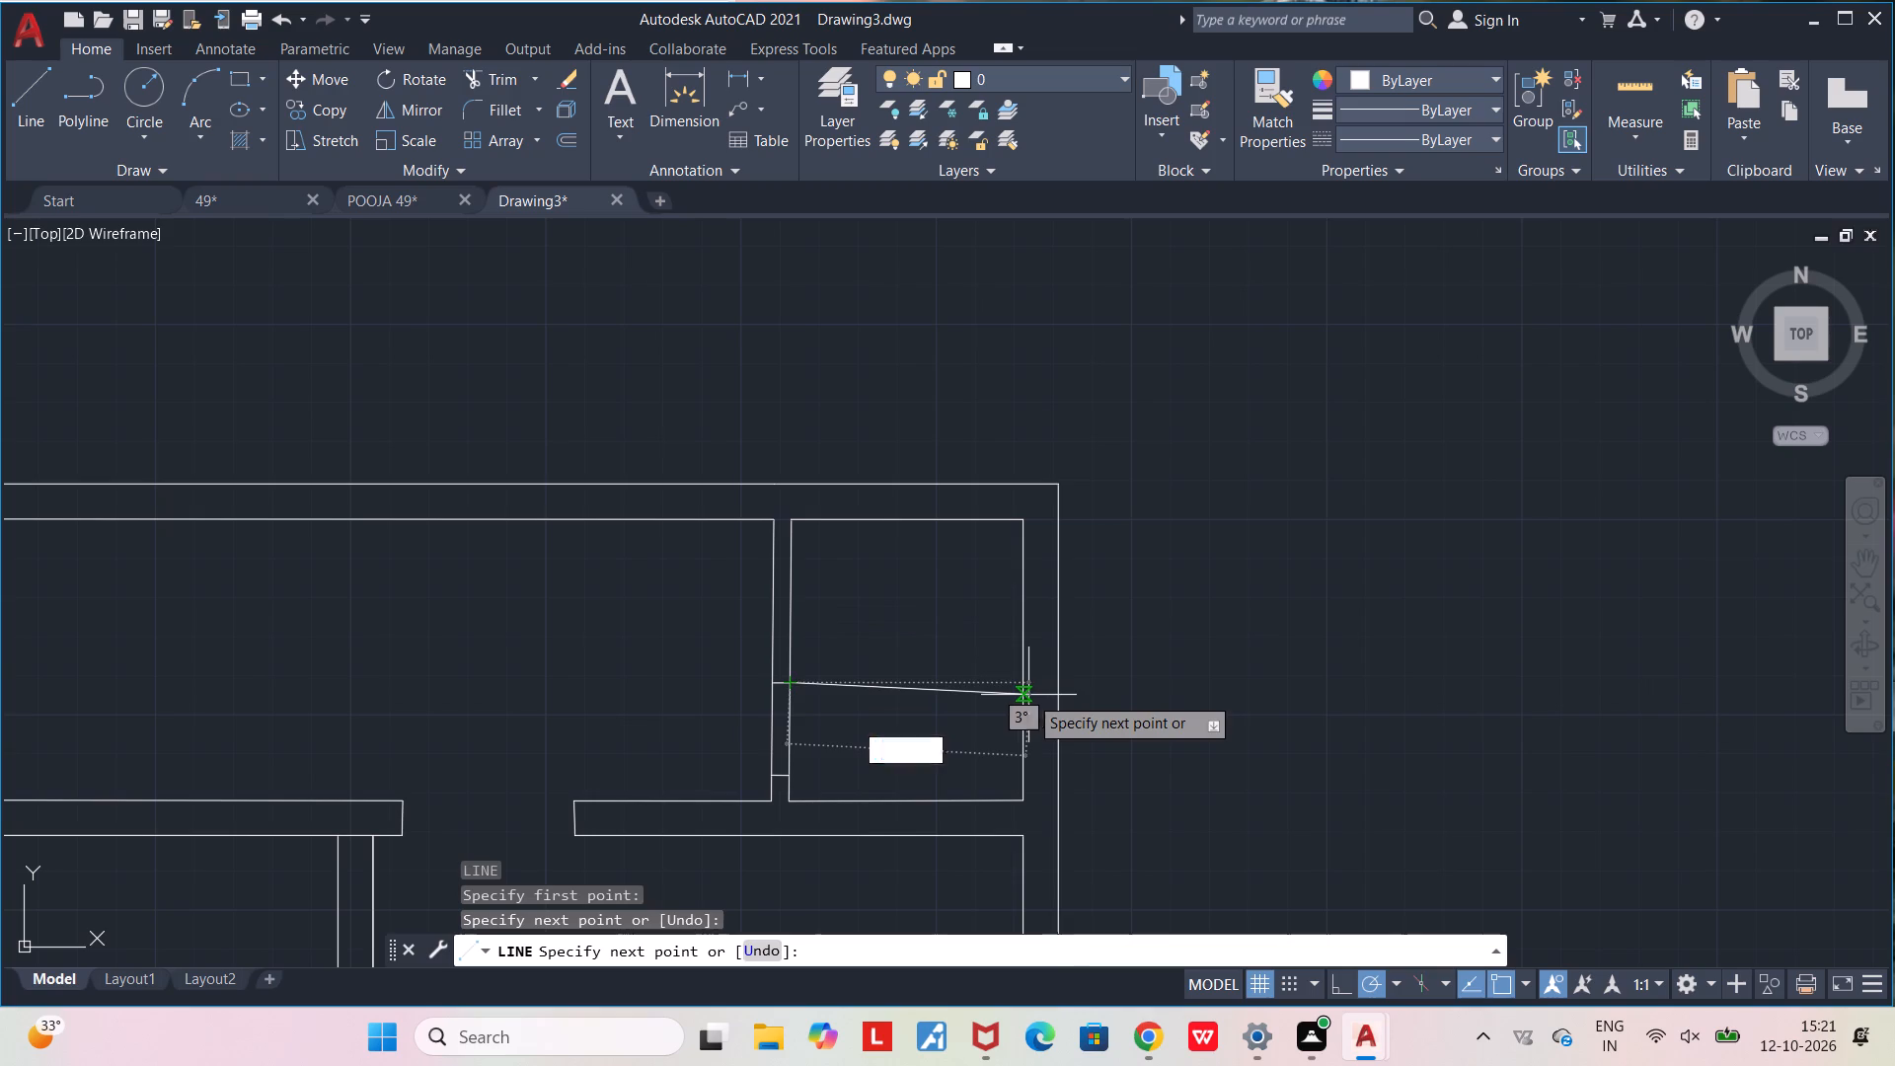
pyautogui.press('Escape')
# Trim both right partition lines between the two jamb lines to open the doorway.
pyautogui.moveTo(817, 717); pyautogui.dragTo(871, 639, button='middle')
pyautogui.scroll(1, 851, 658)
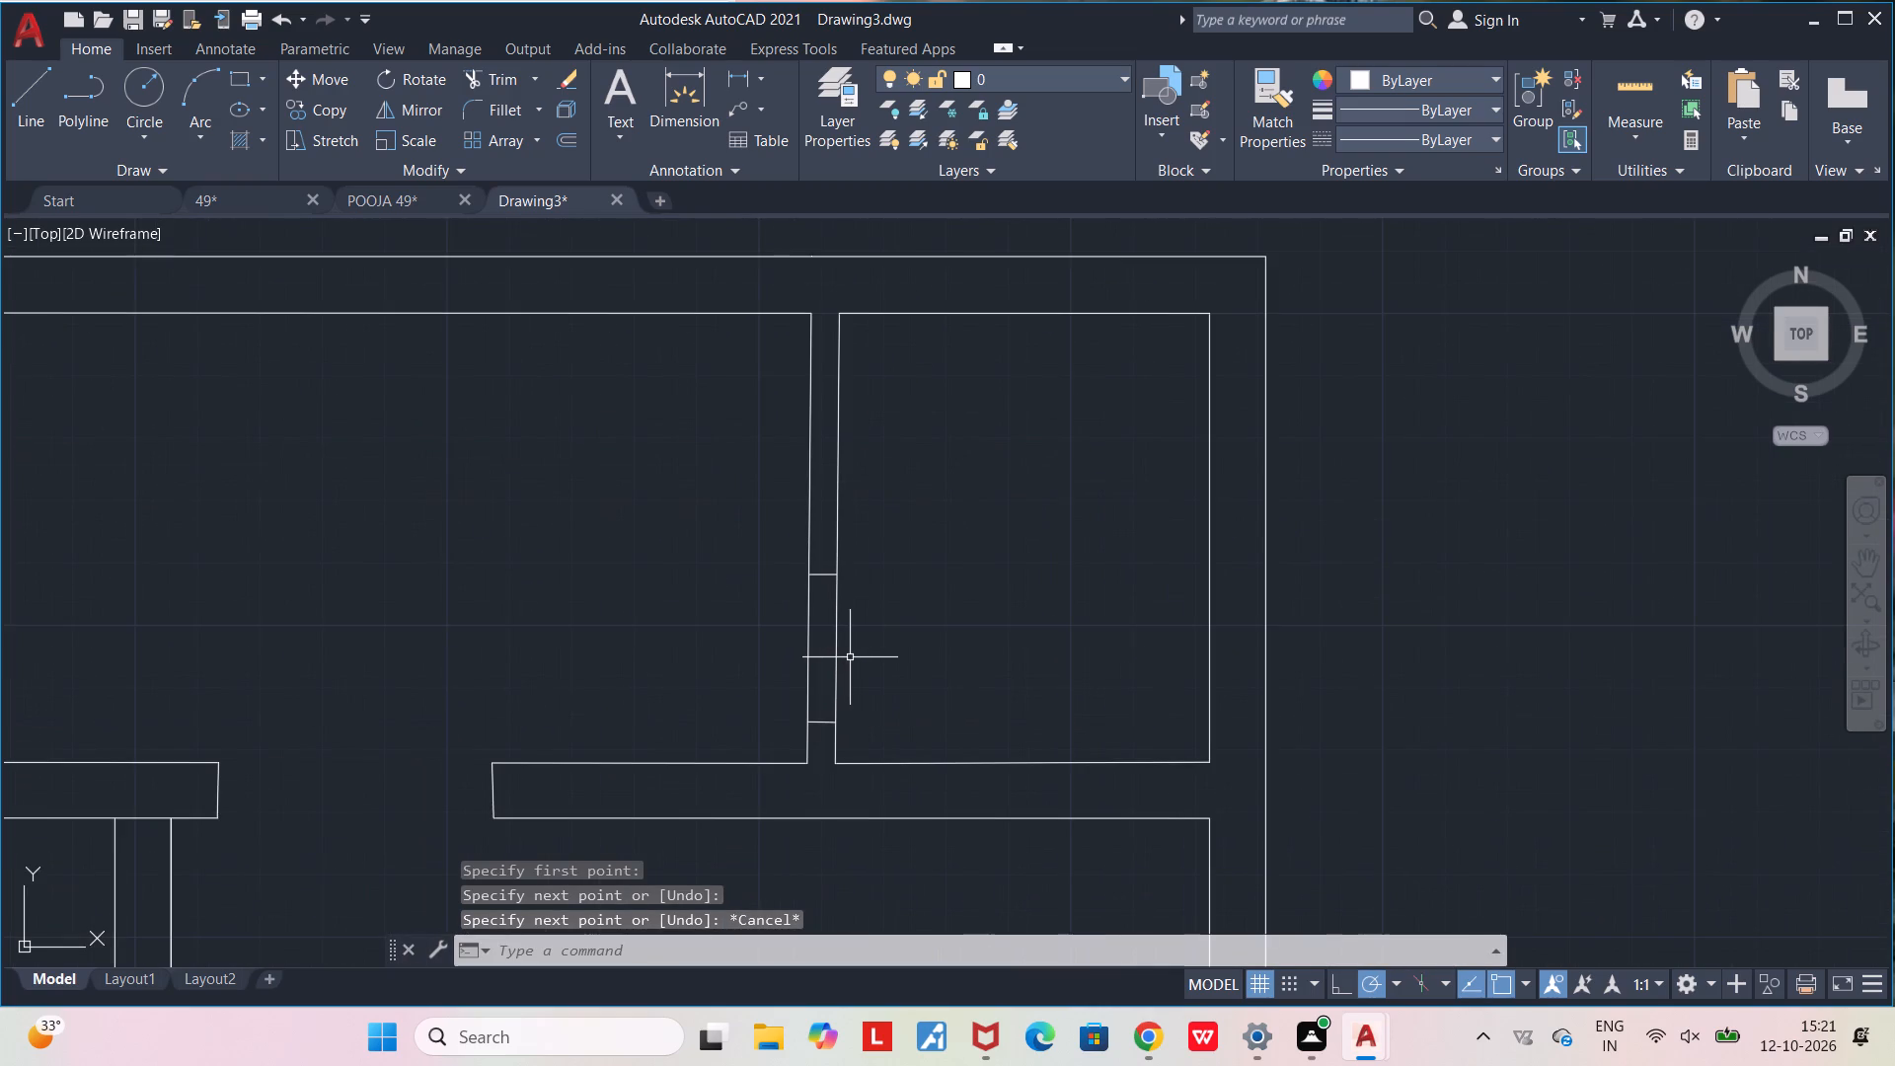
pyautogui.write('TR')
pyautogui.press('Return')
pyautogui.scroll(1, 844, 667)
pyautogui.moveTo(863, 645); pyautogui.dragTo(680, 675)
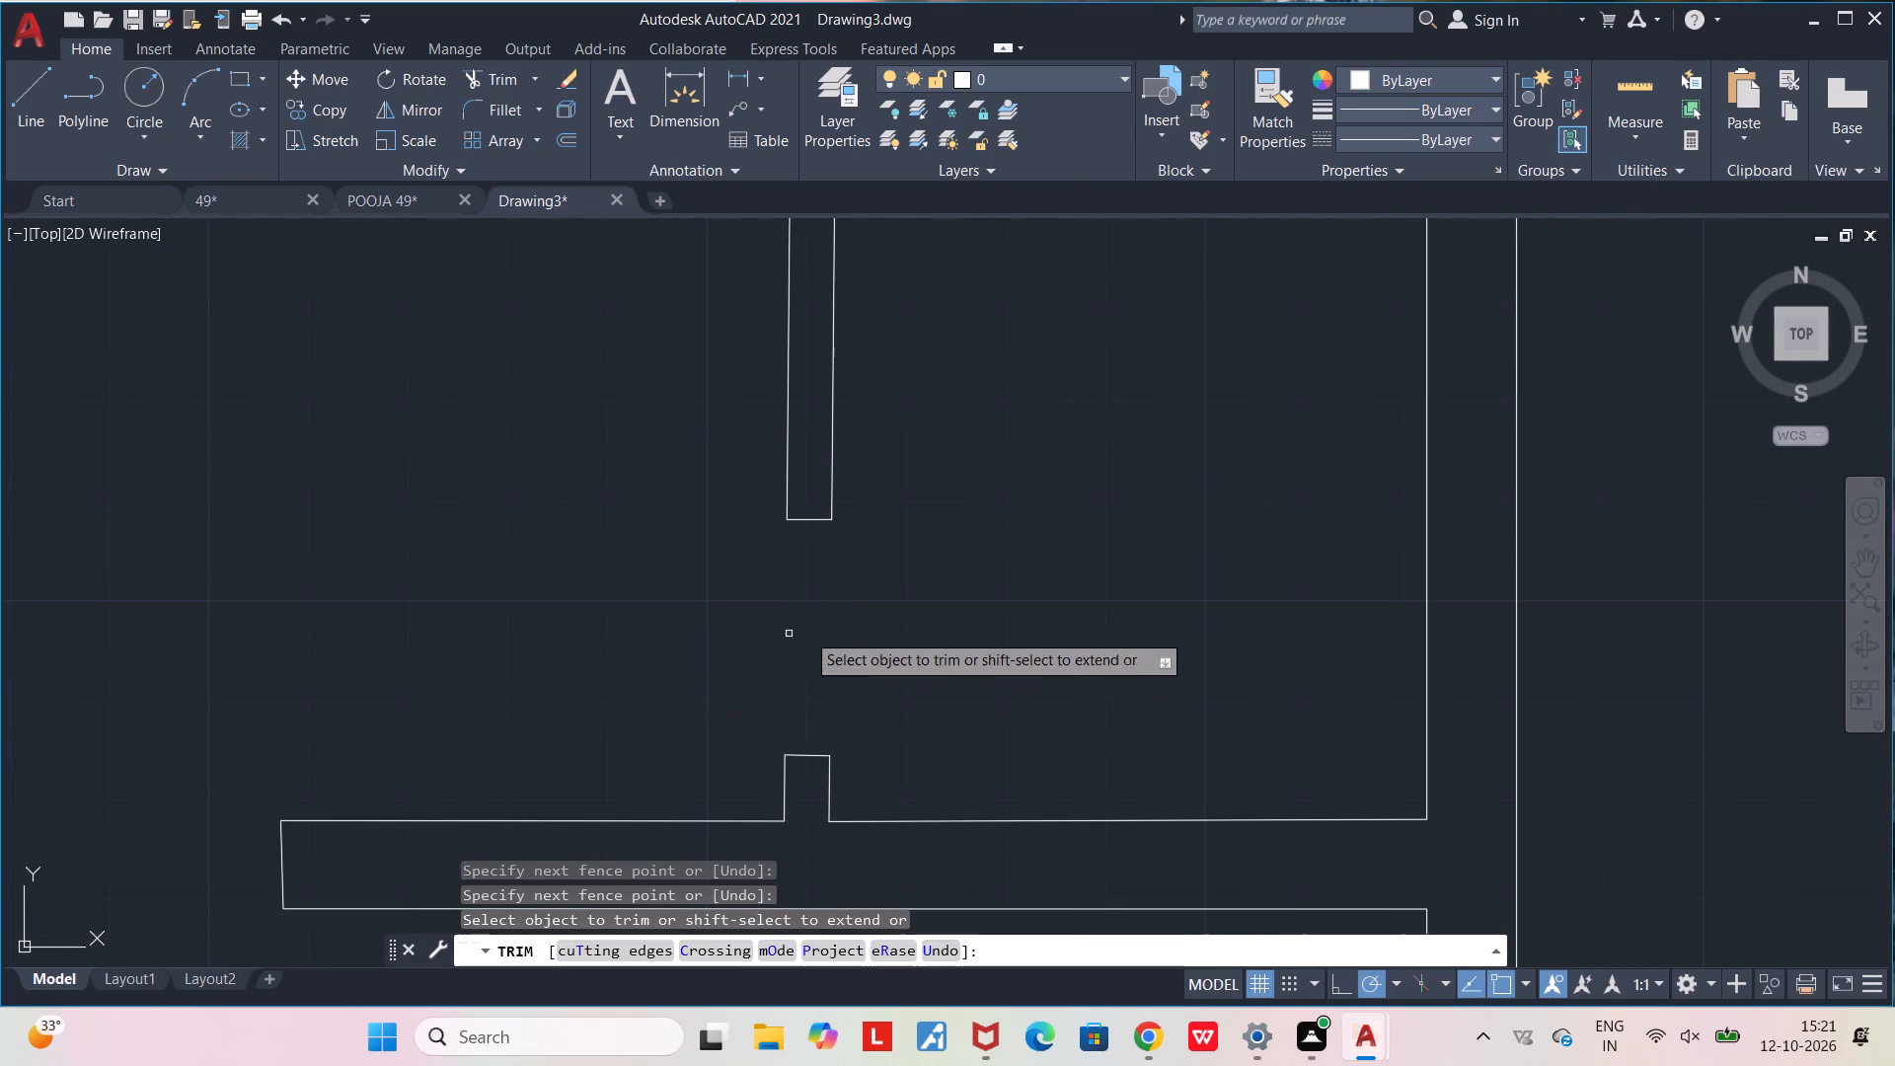
pyautogui.press('Escape')
# Trim the cross wall's lower line across the head of the central vertical wall.
pyautogui.scroll(-3, 967, 627)
pyautogui.moveTo(956, 638); pyautogui.dragTo(964, 520, button='middle')
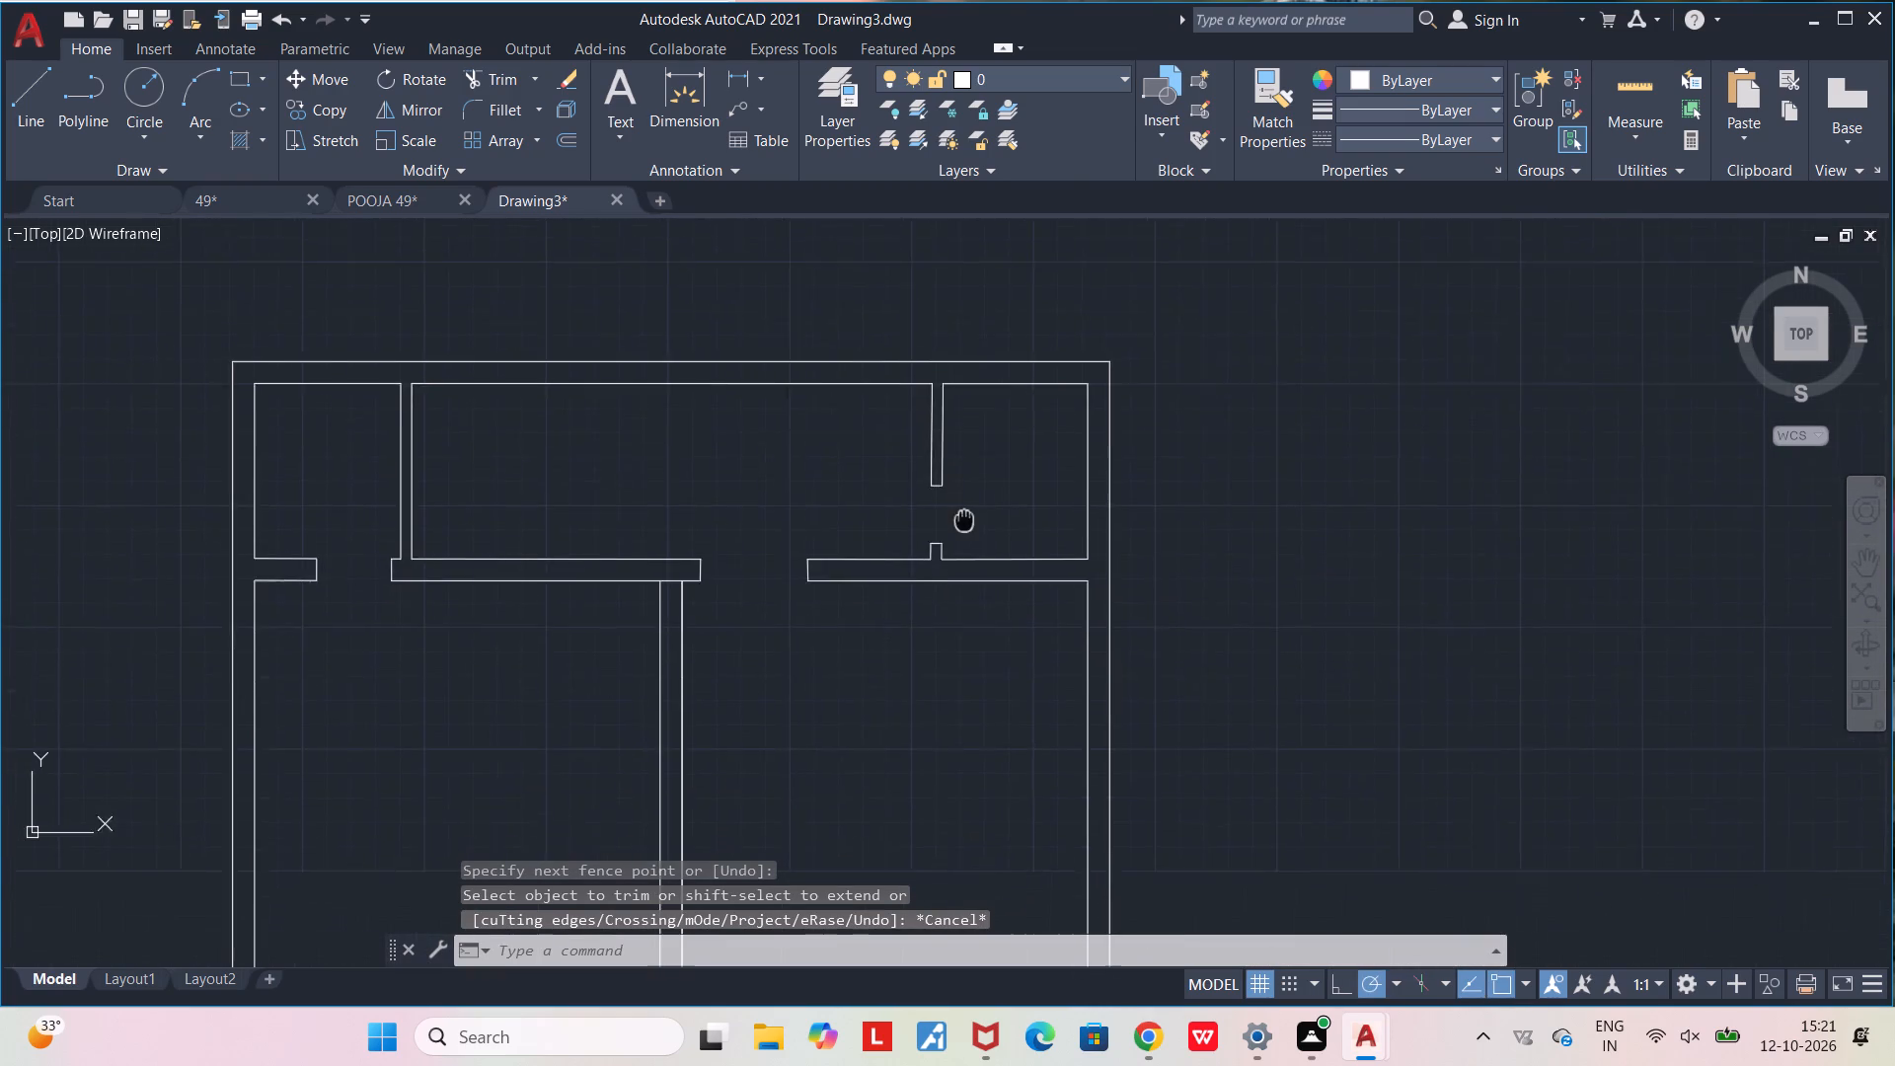
pyautogui.moveTo(964, 520); pyautogui.dragTo(964, 500, button='middle')
pyautogui.scroll(-1, 964, 500)
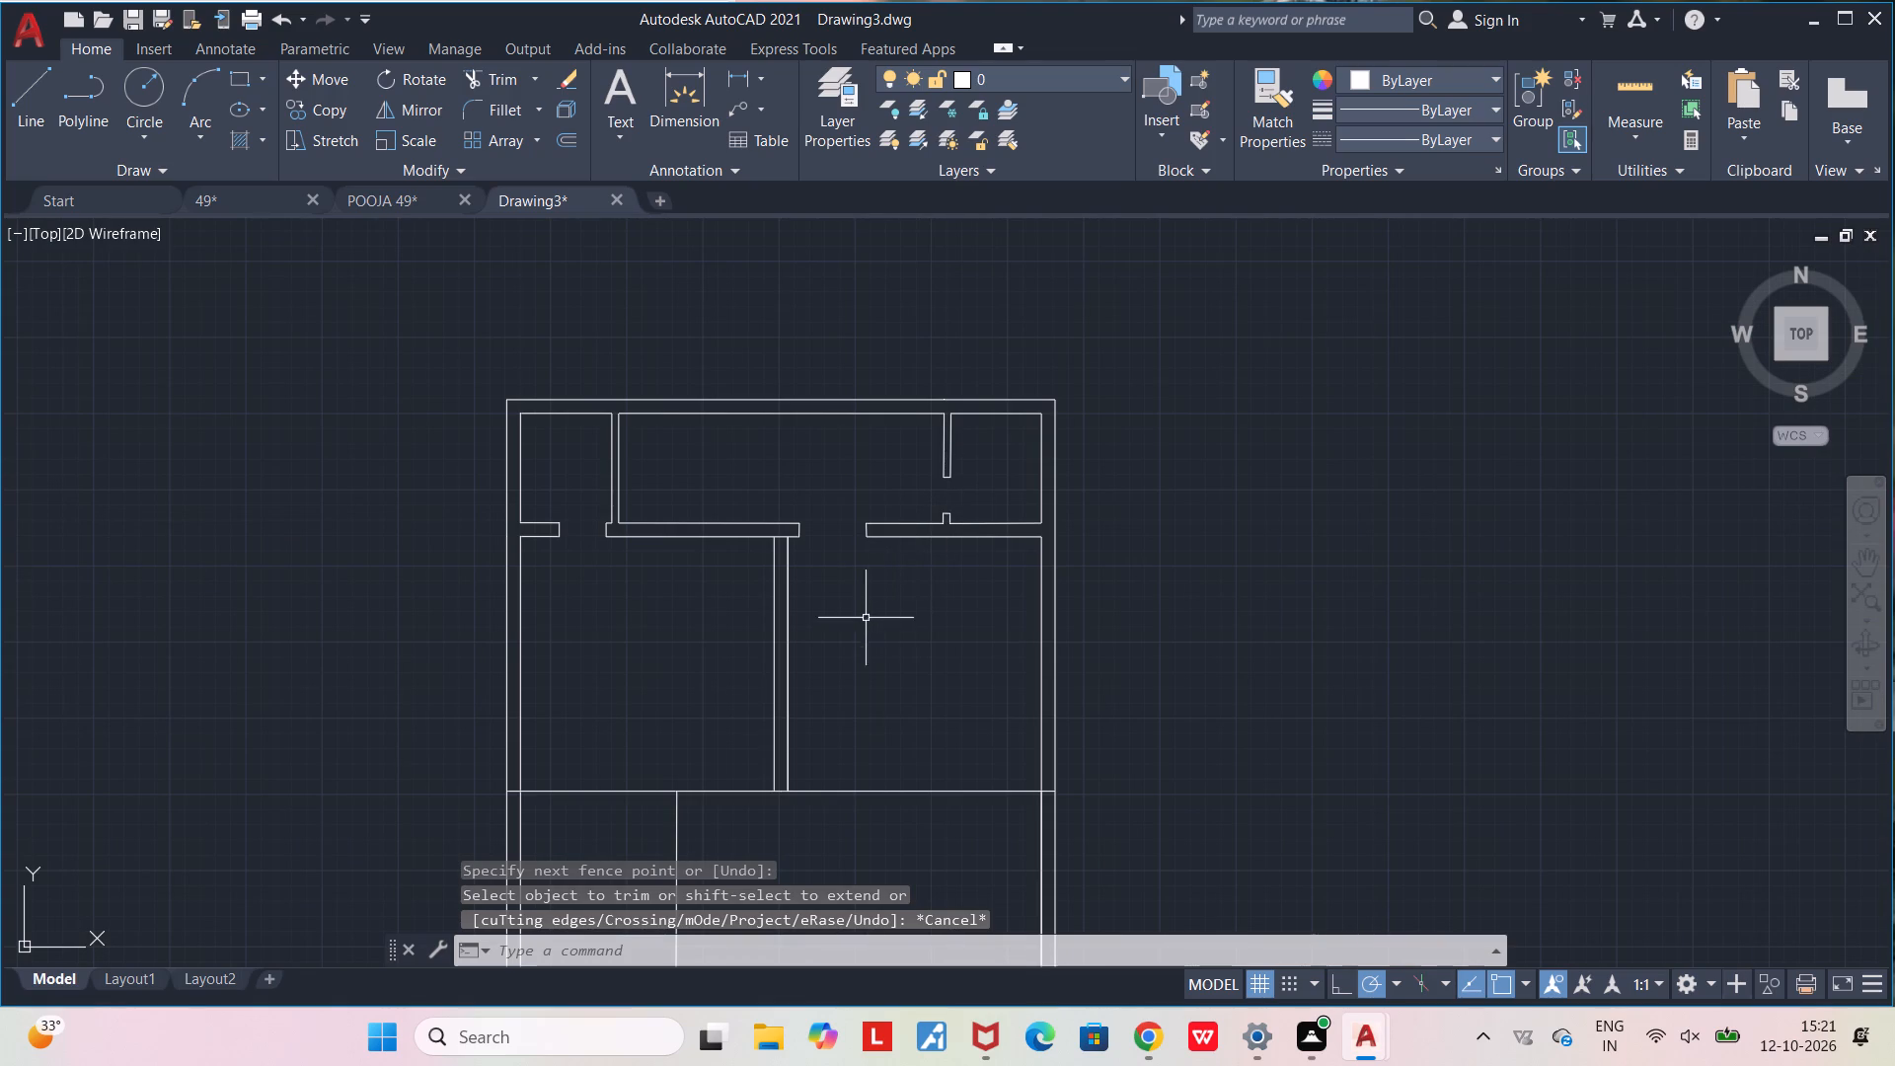
pyautogui.scroll(1, 765, 552)
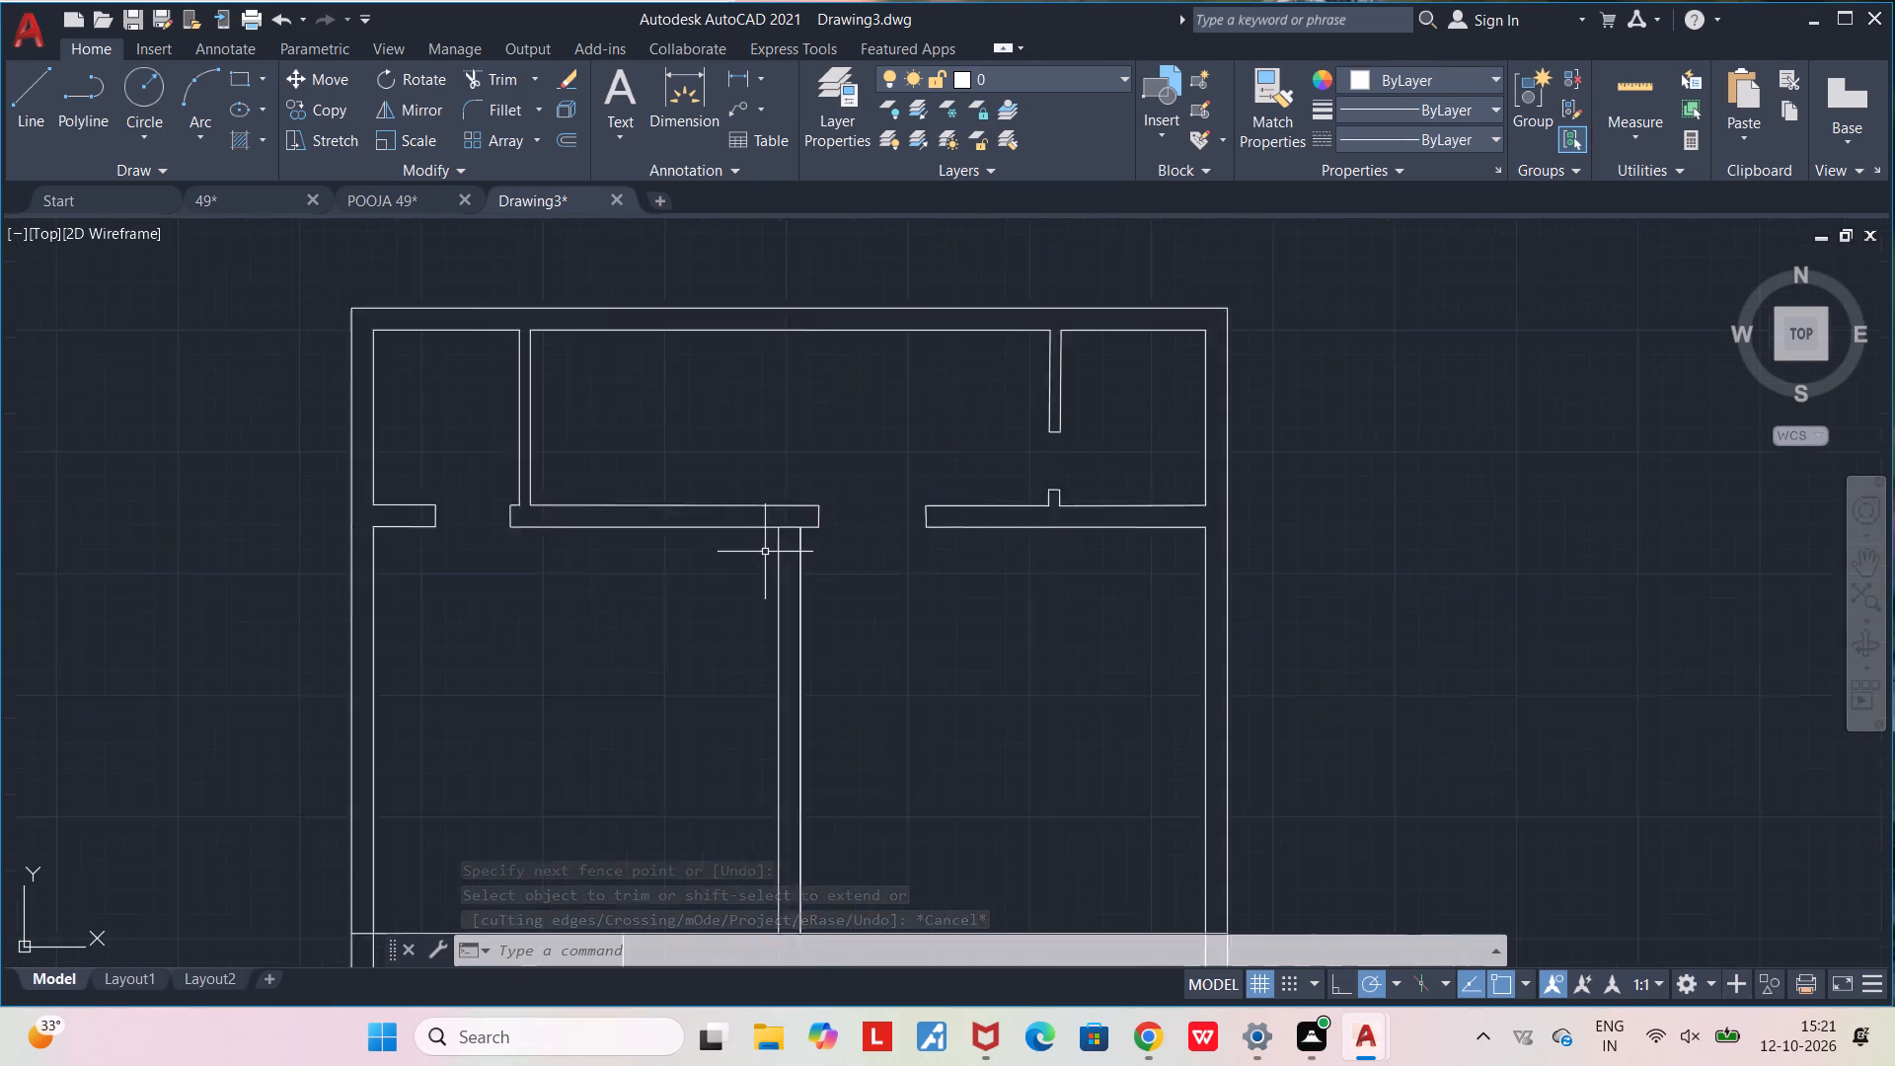
pyautogui.scroll(1, 765, 552)
pyautogui.press('t')
pyautogui.press('r')
pyautogui.press('Return')
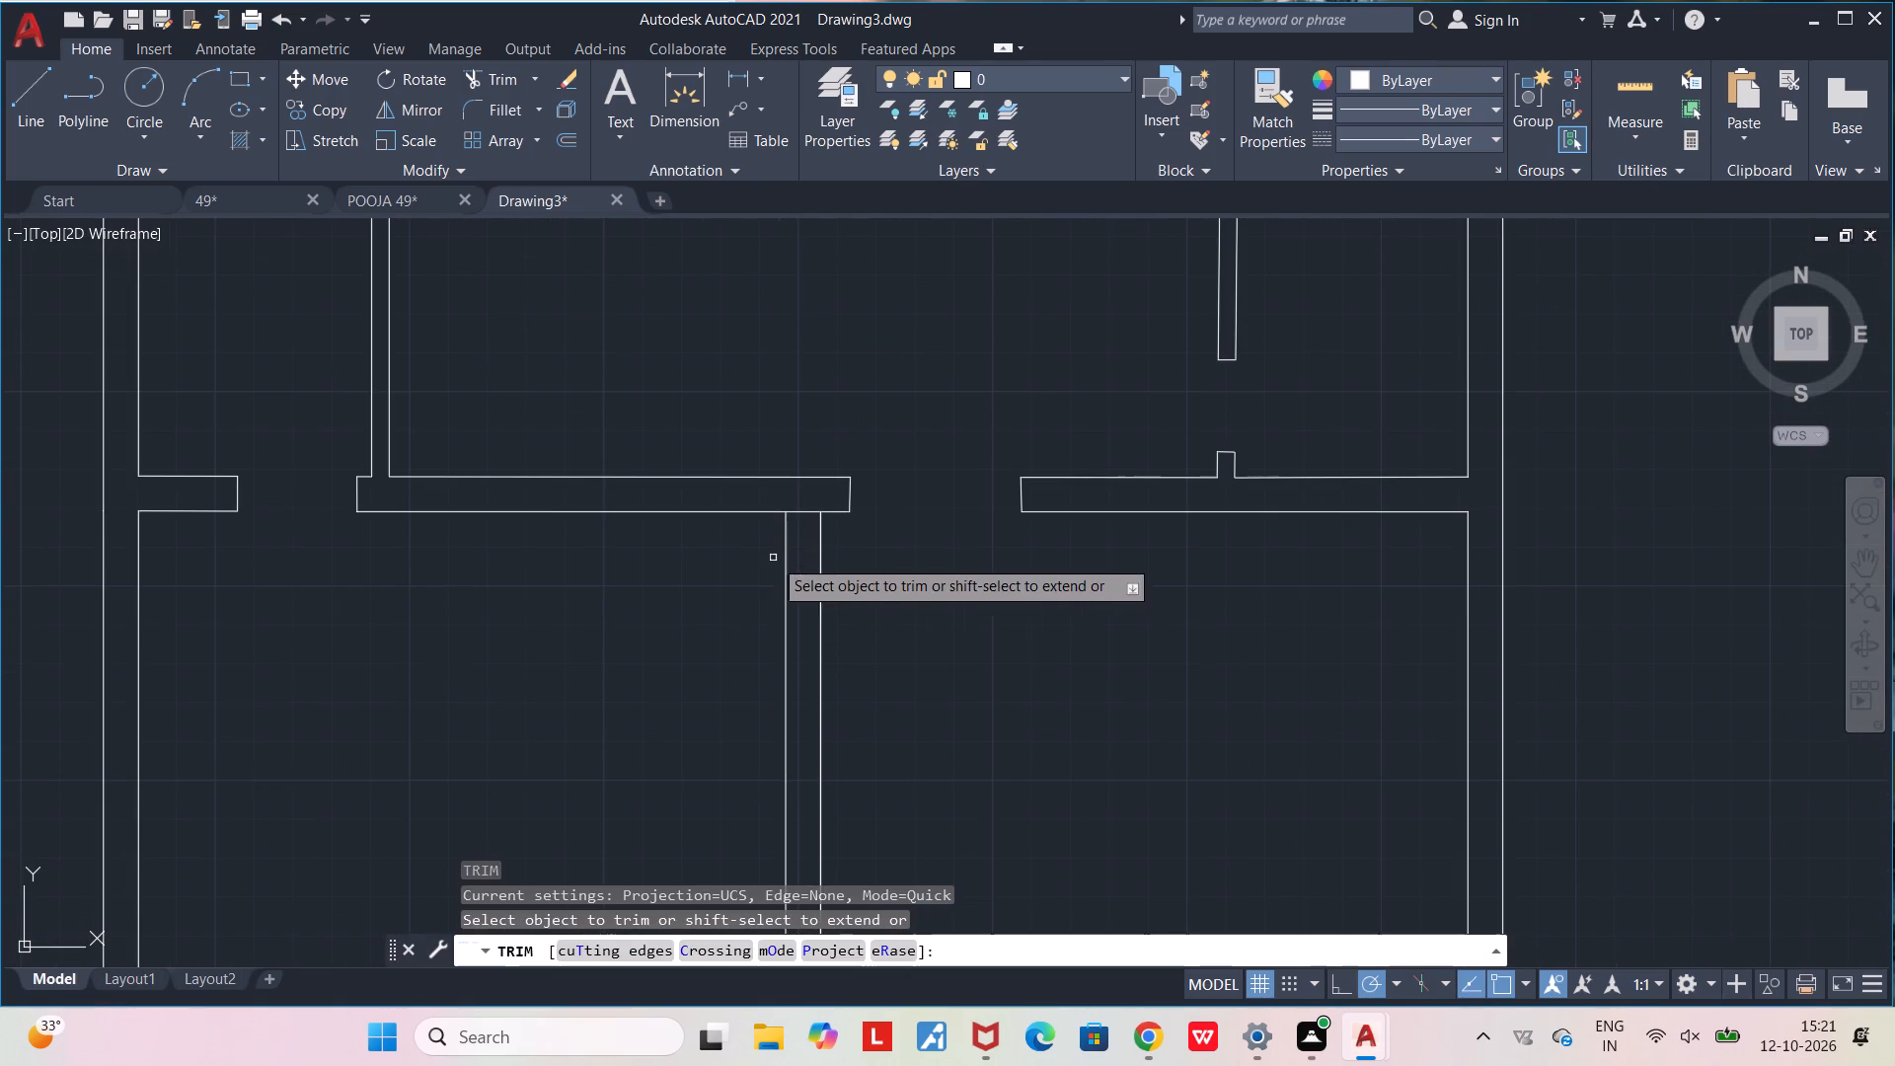
pyautogui.moveTo(804, 505); pyautogui.dragTo(810, 526)
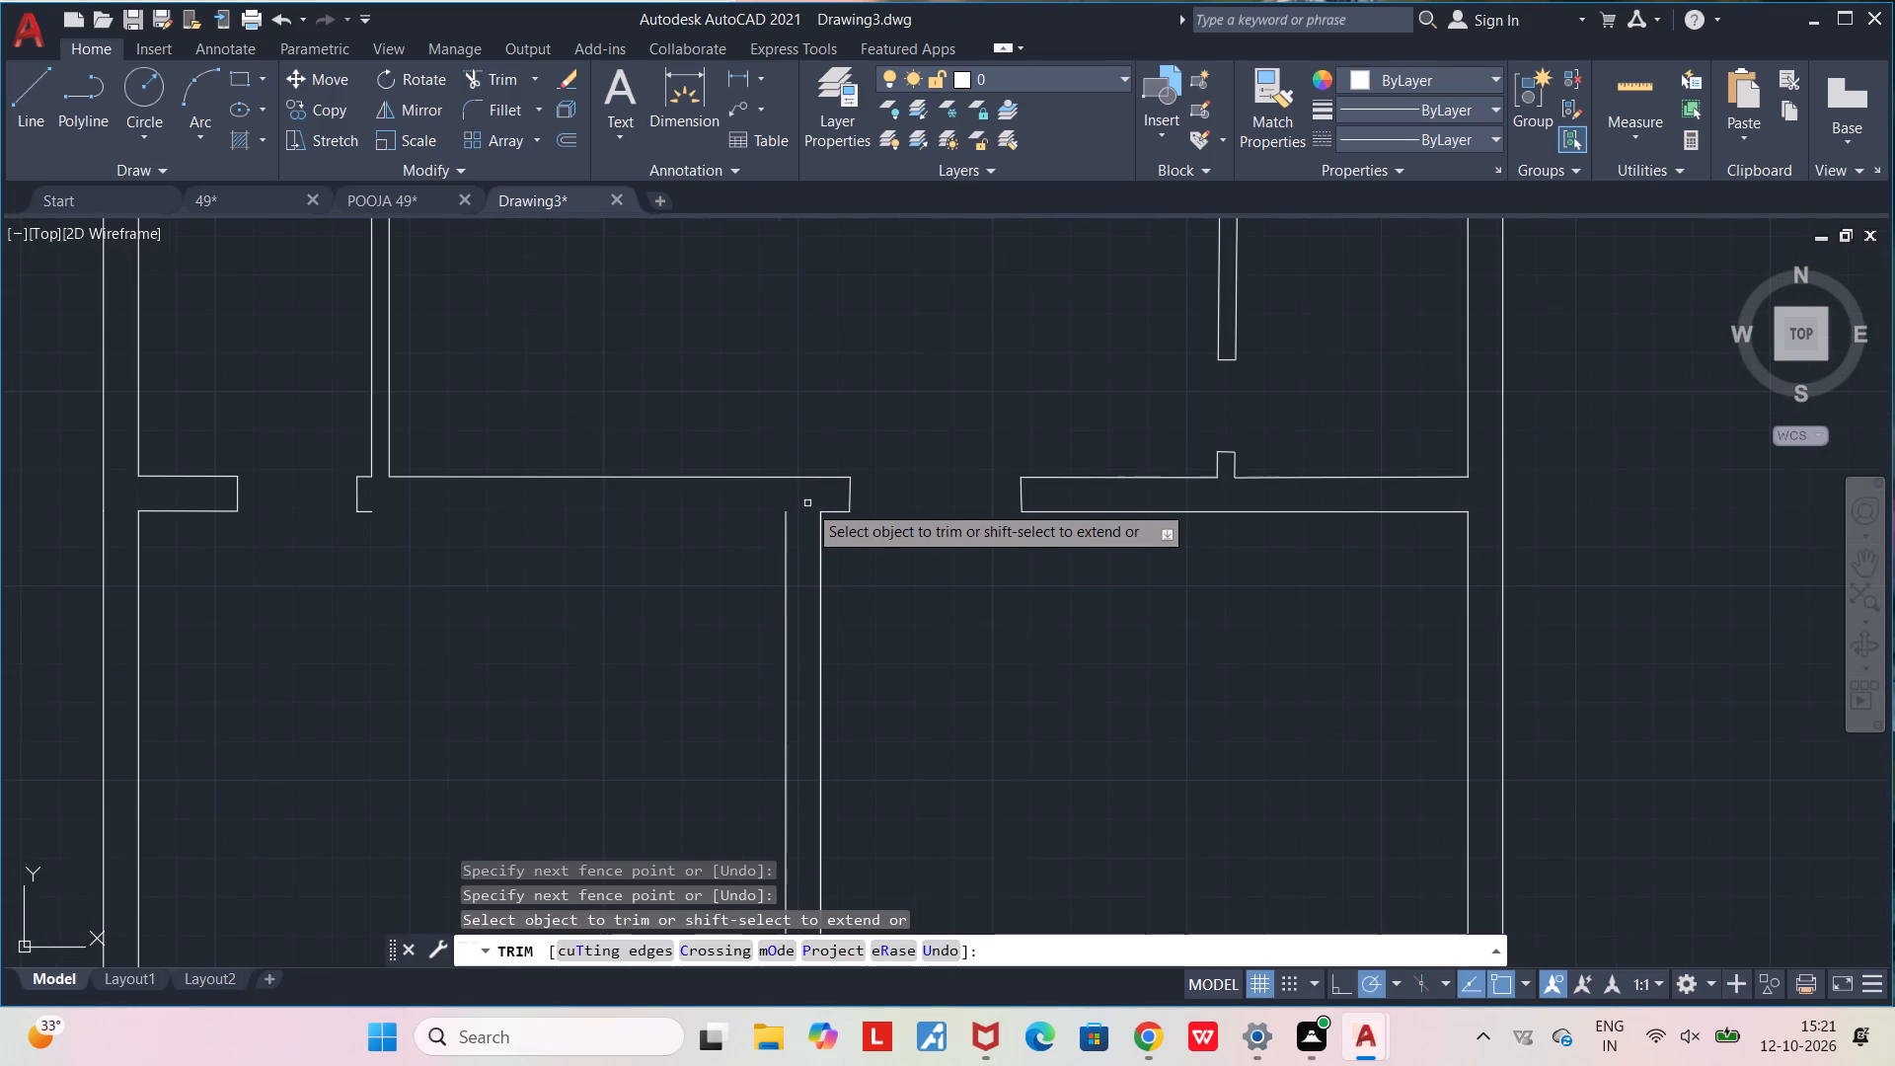
pyautogui.press('Escape')
pyautogui.press('Escape')
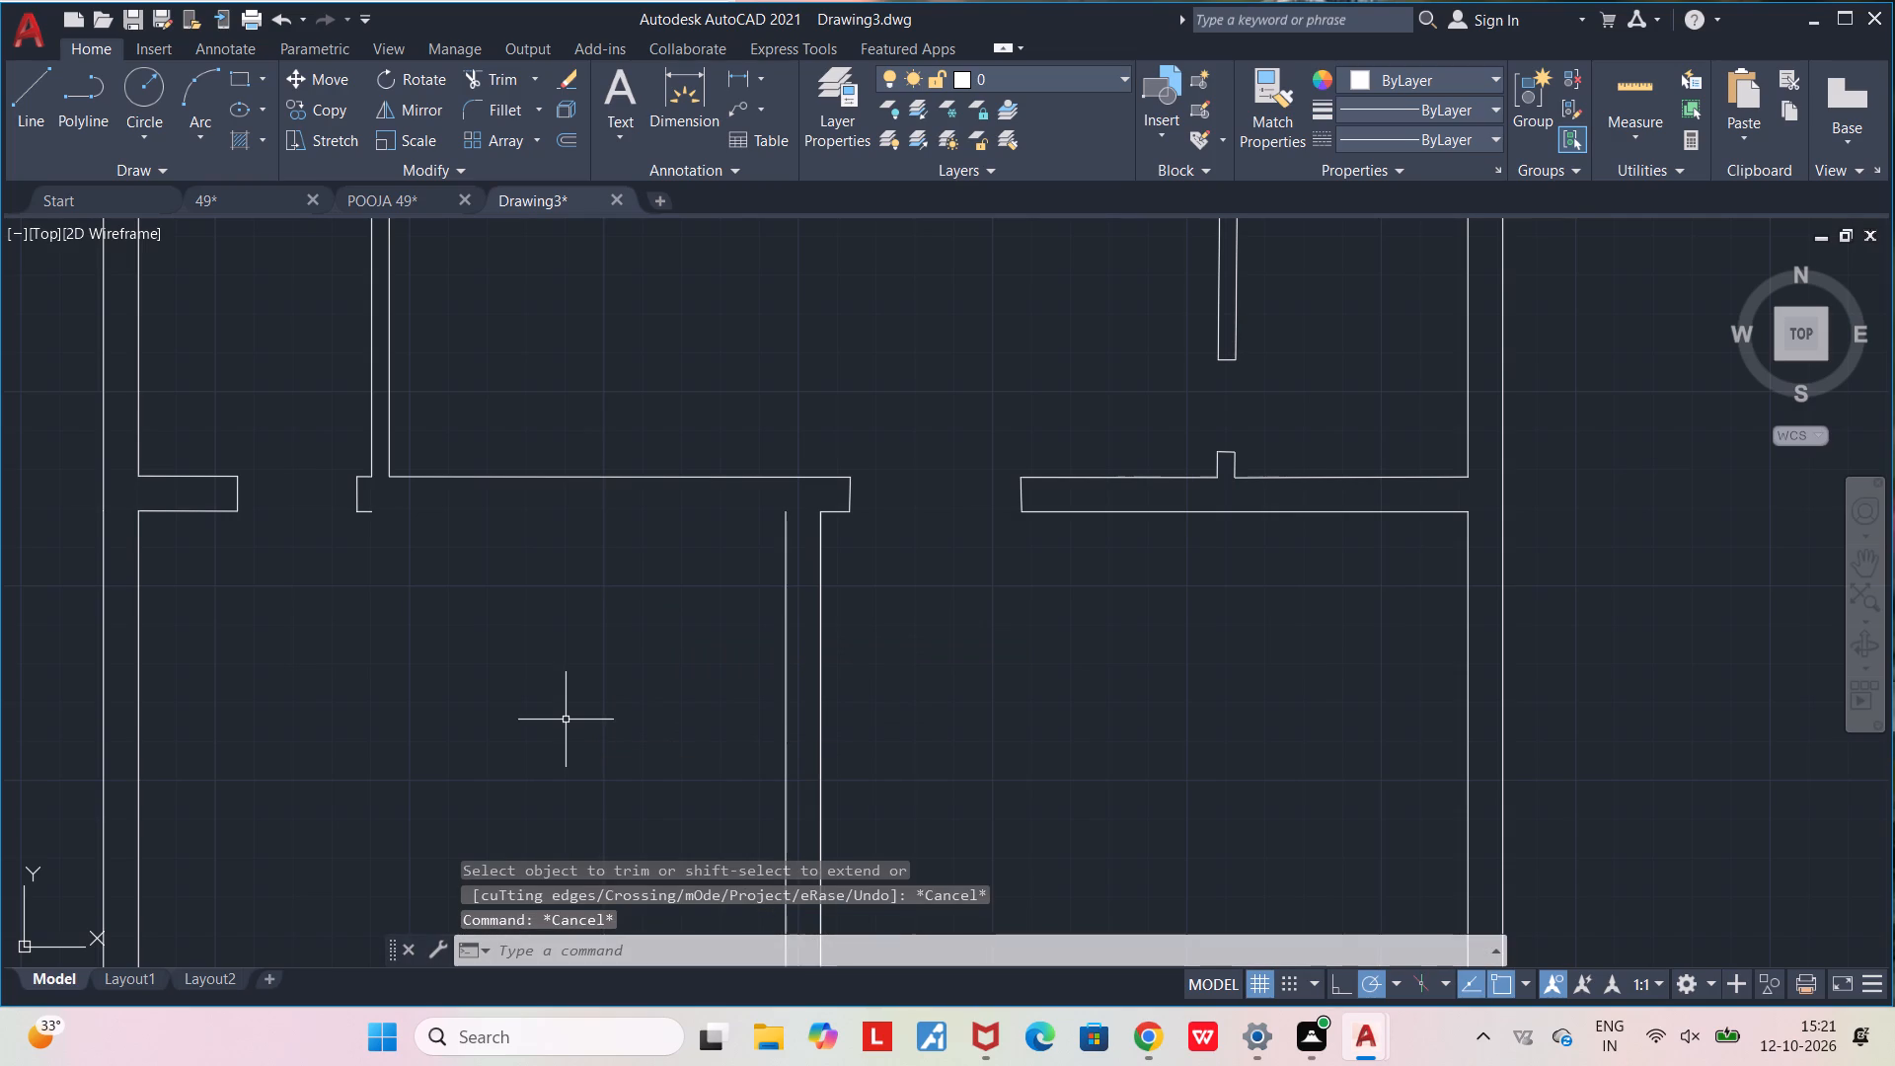
# Redraw the cross wall's lower line, 8'-10 1/2" long, from the central wall's left face to the short stub at the left doorway.
pyautogui.press('l')
pyautogui.press('Return')
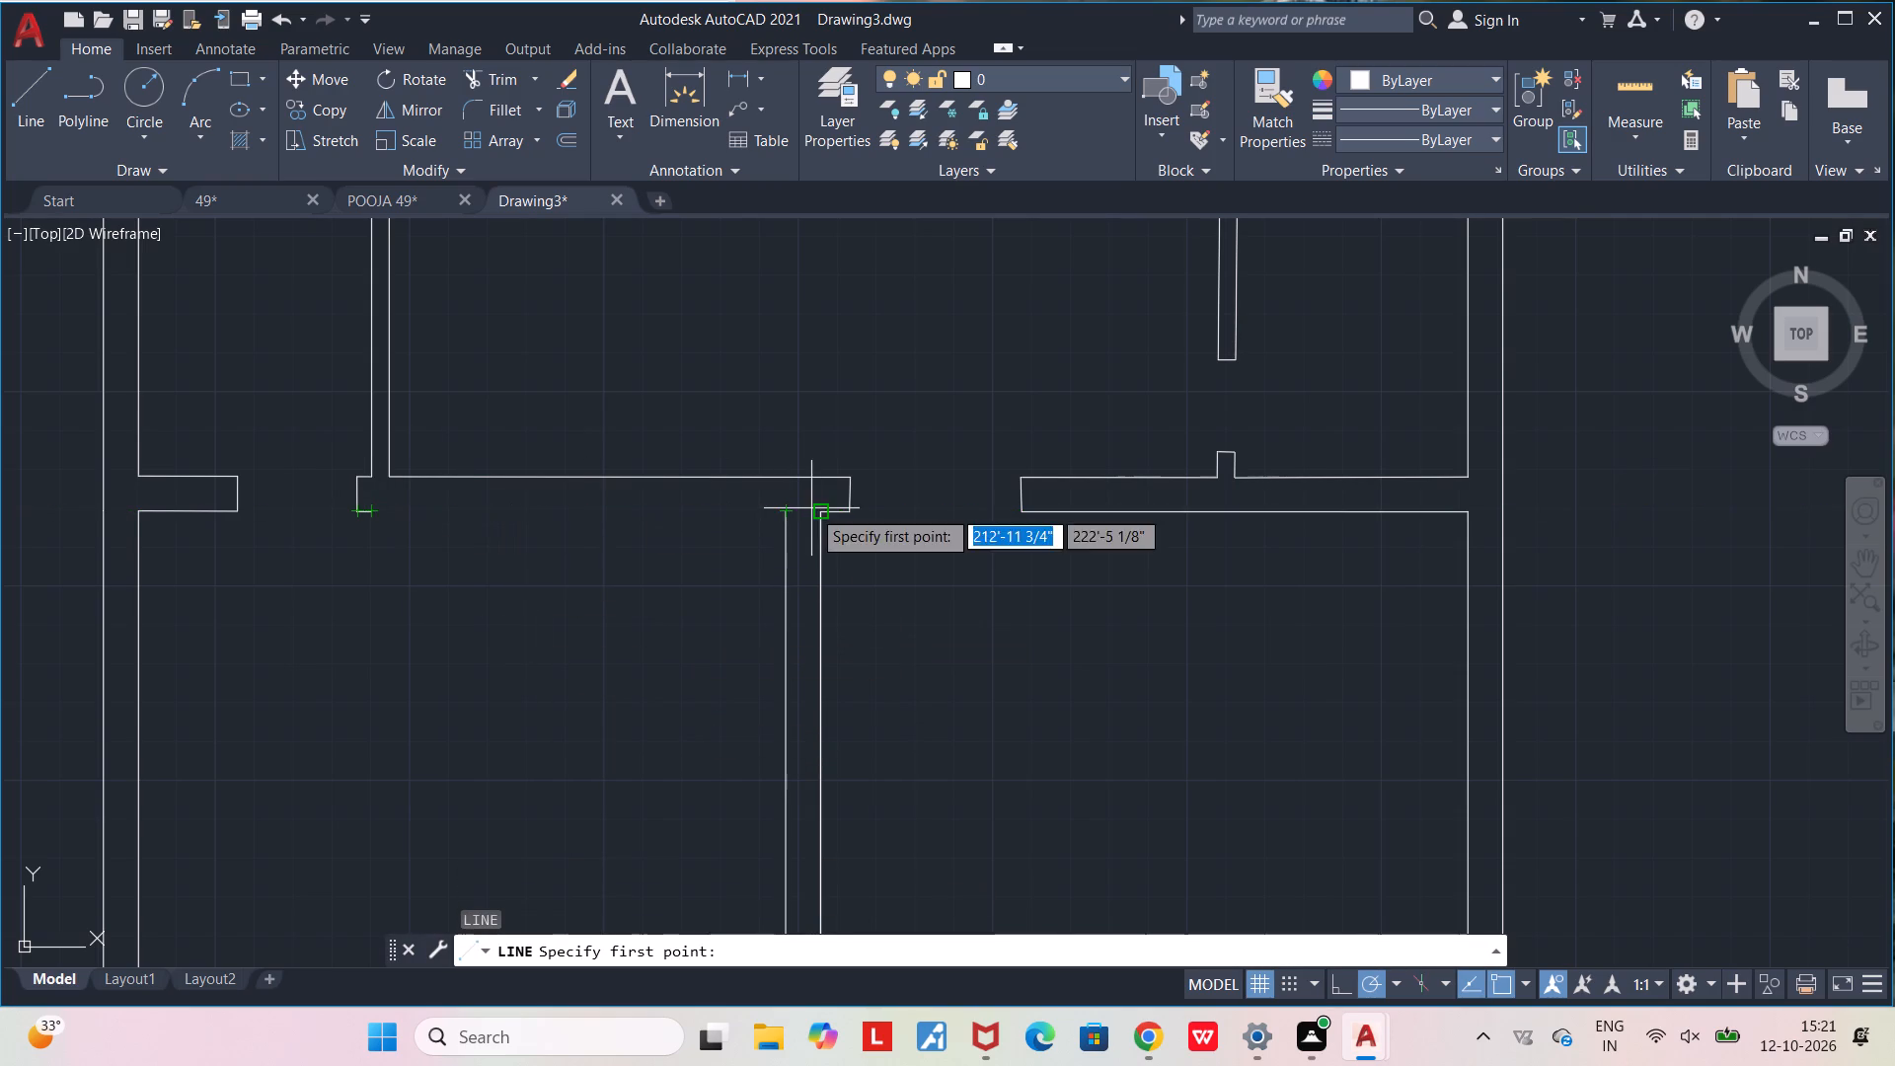
pyautogui.click(784, 510)
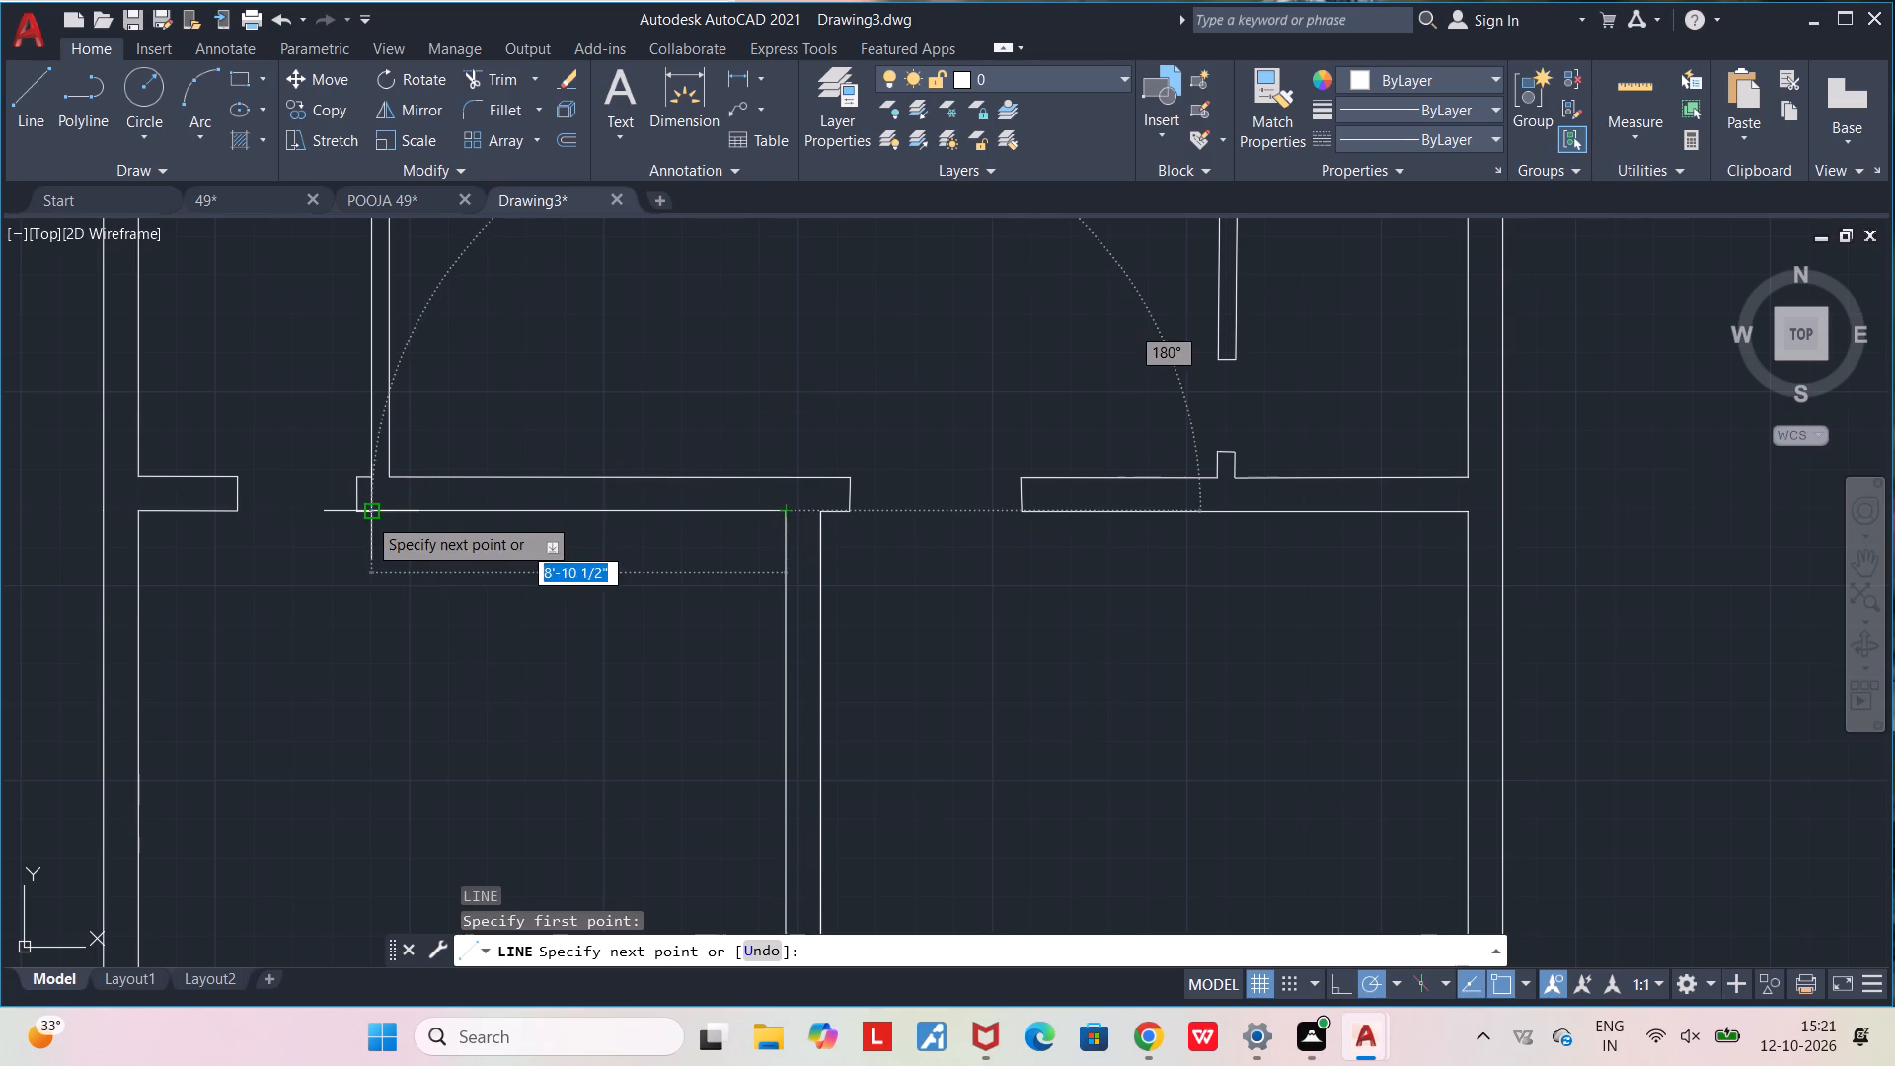
pyautogui.click(367, 516)
pyautogui.press('Escape')
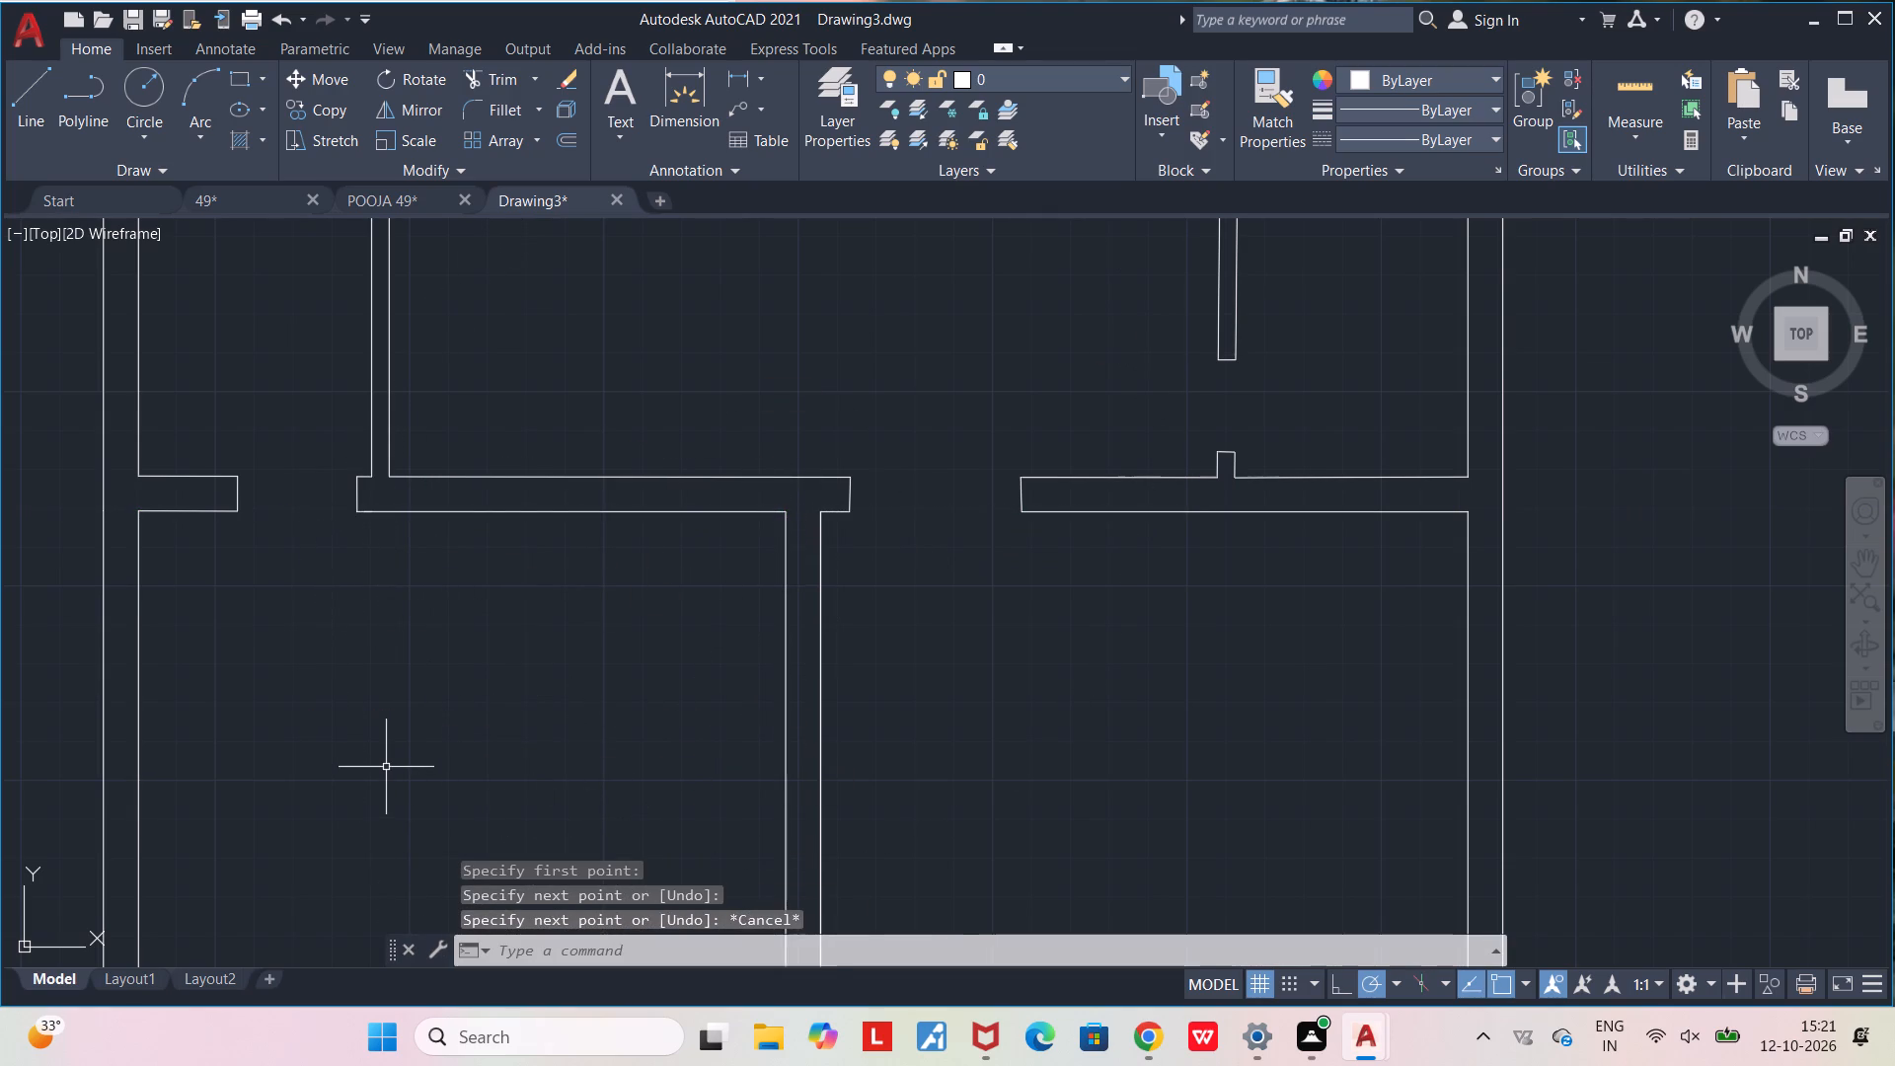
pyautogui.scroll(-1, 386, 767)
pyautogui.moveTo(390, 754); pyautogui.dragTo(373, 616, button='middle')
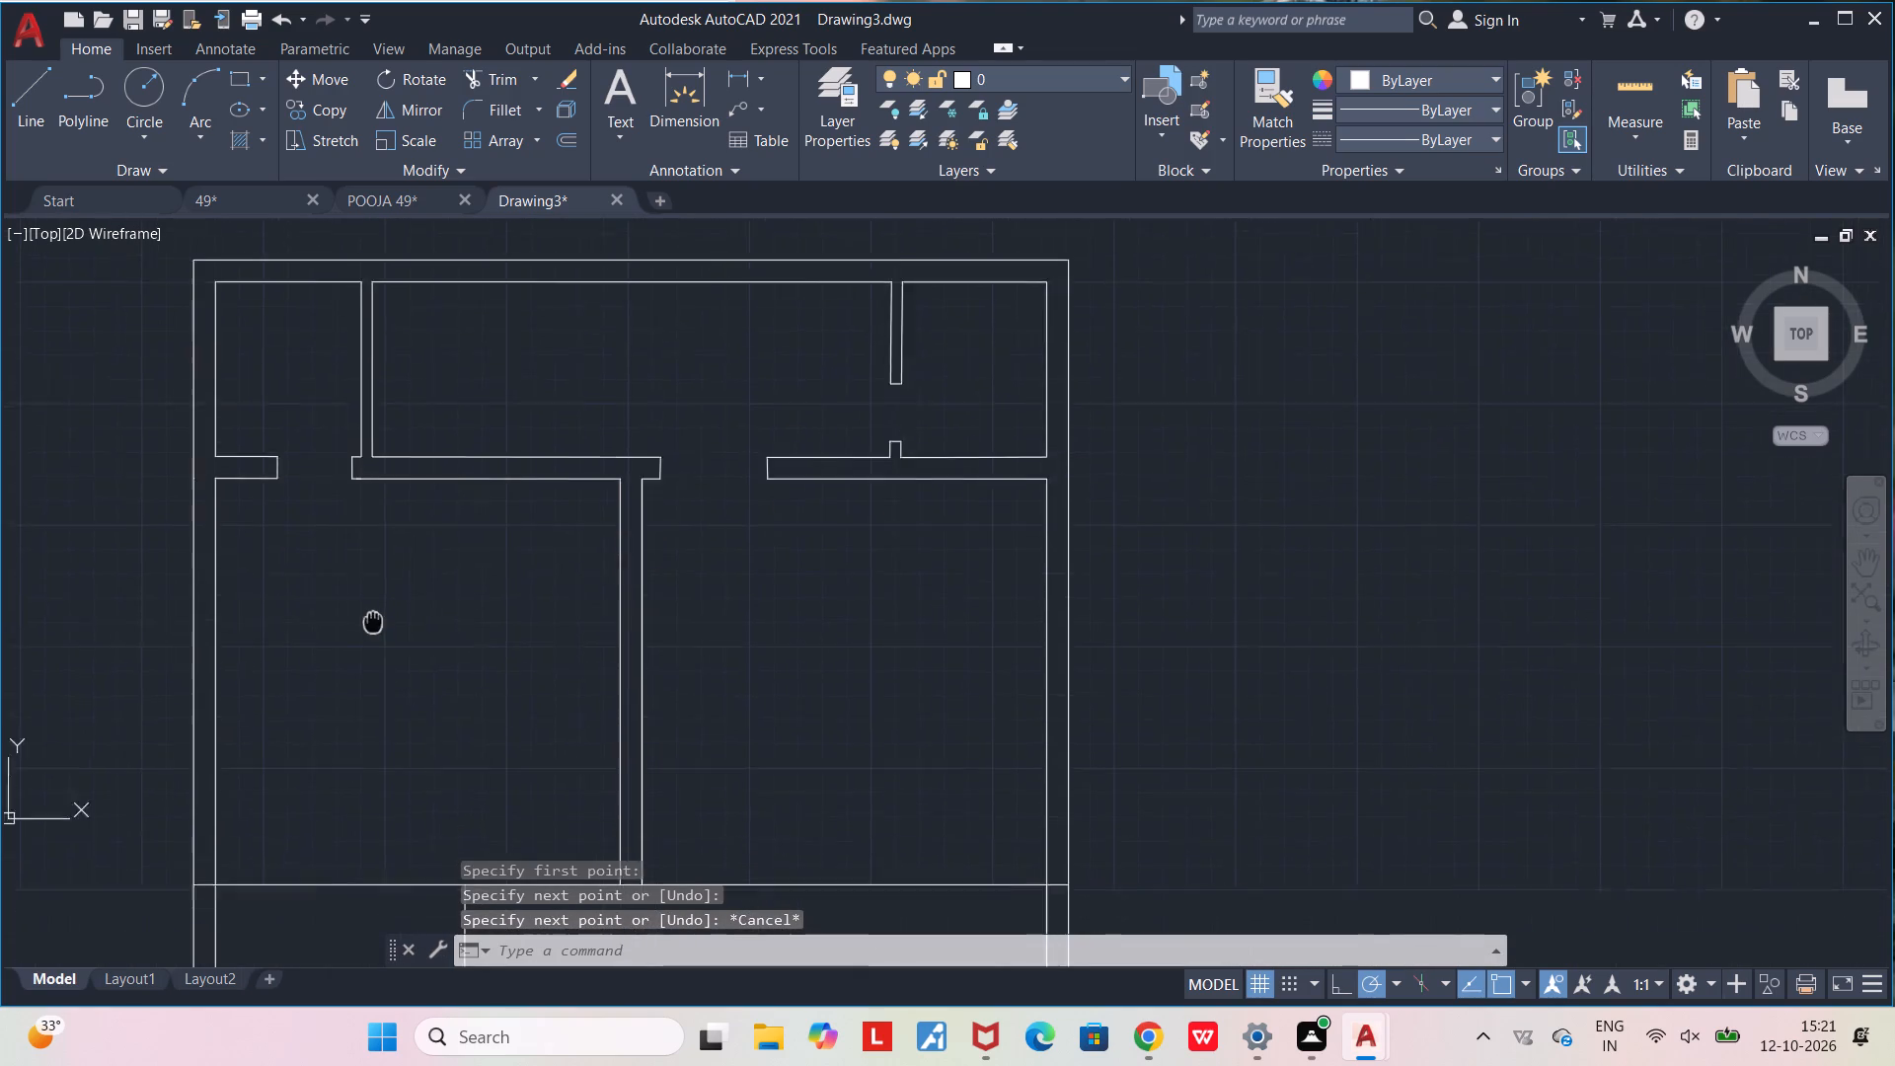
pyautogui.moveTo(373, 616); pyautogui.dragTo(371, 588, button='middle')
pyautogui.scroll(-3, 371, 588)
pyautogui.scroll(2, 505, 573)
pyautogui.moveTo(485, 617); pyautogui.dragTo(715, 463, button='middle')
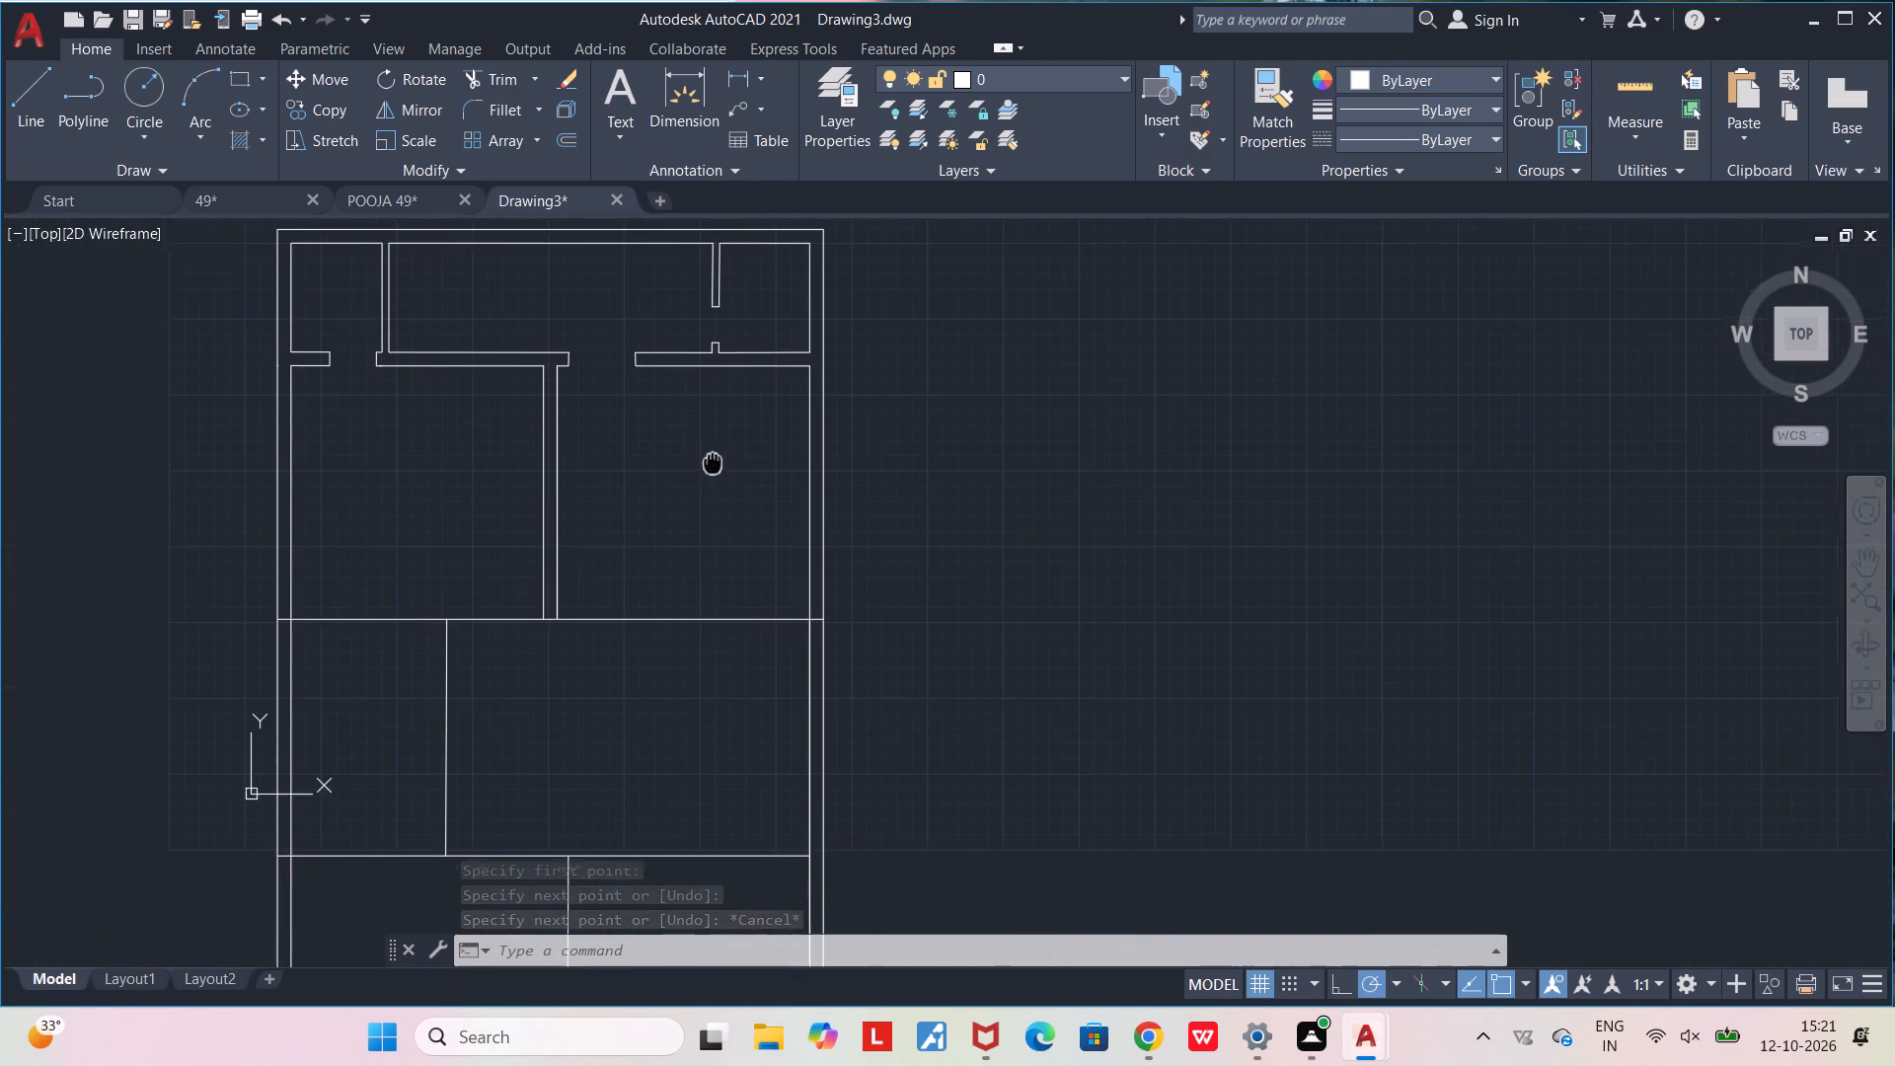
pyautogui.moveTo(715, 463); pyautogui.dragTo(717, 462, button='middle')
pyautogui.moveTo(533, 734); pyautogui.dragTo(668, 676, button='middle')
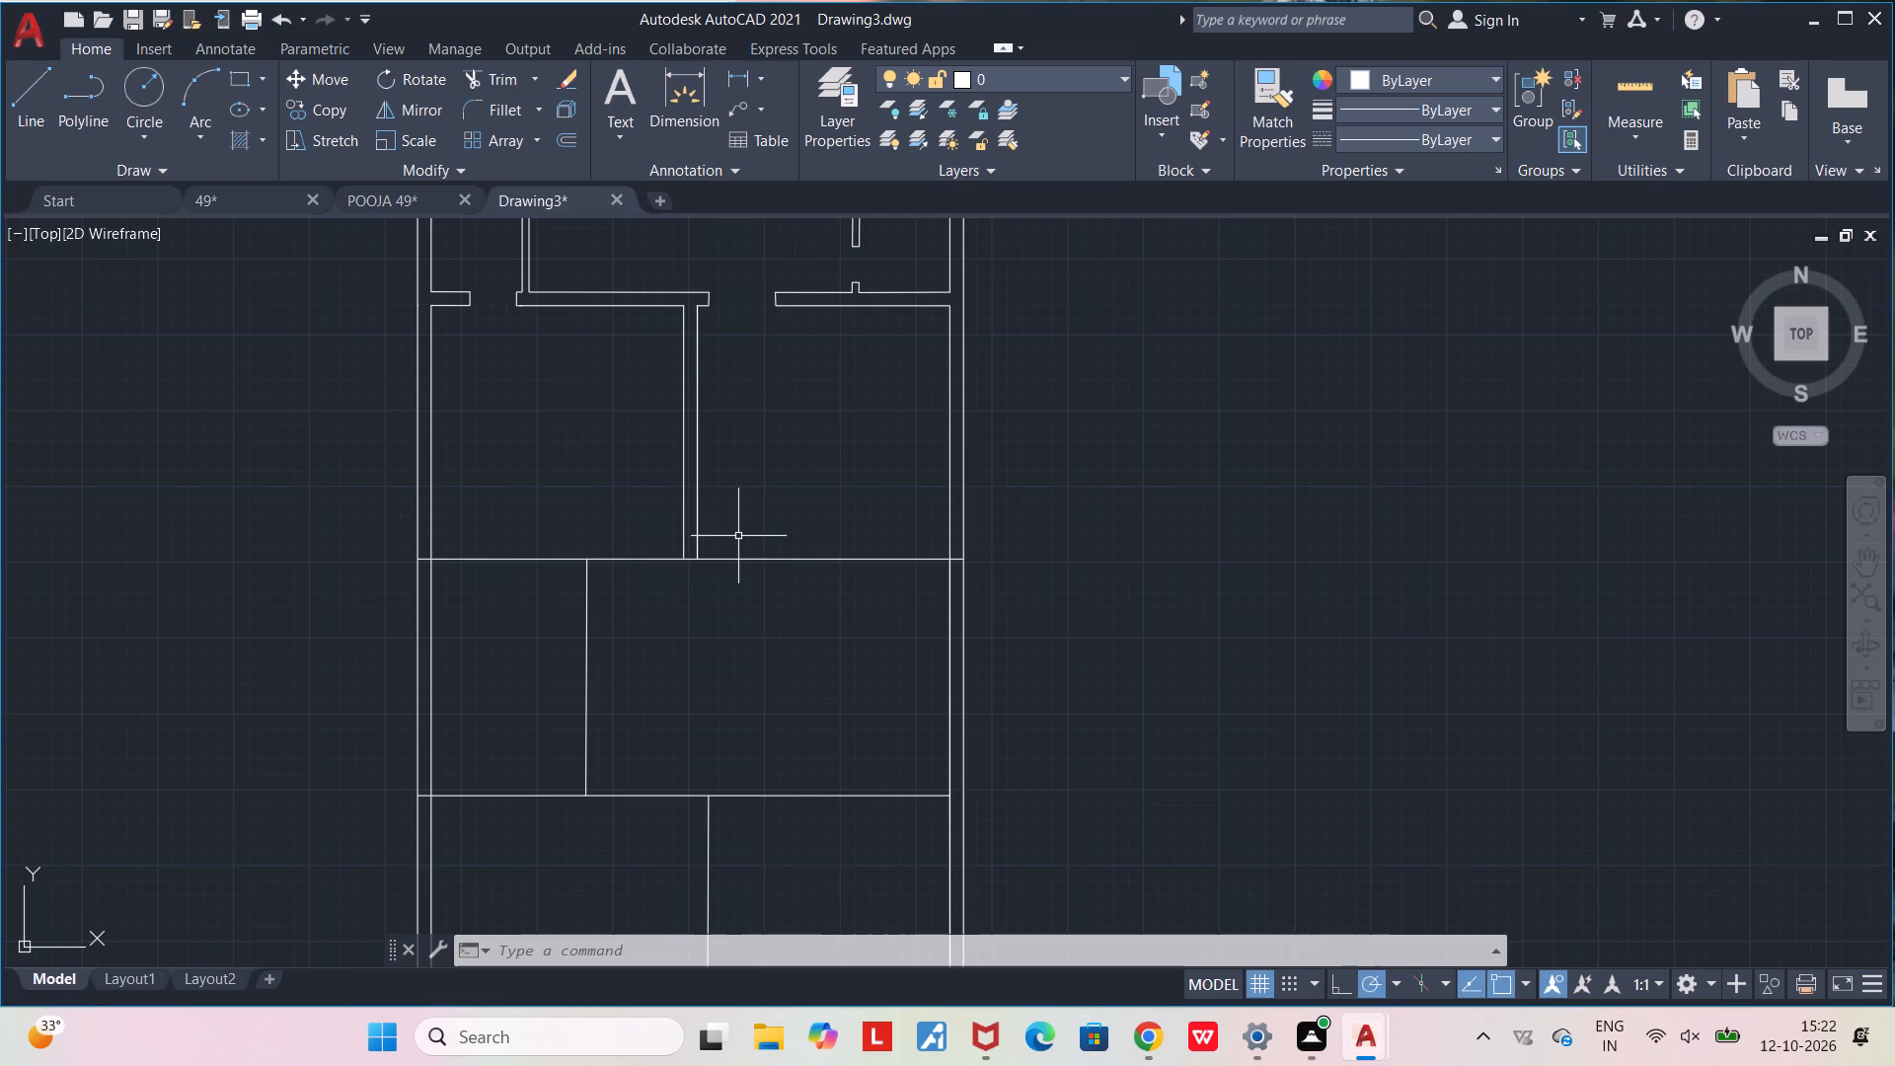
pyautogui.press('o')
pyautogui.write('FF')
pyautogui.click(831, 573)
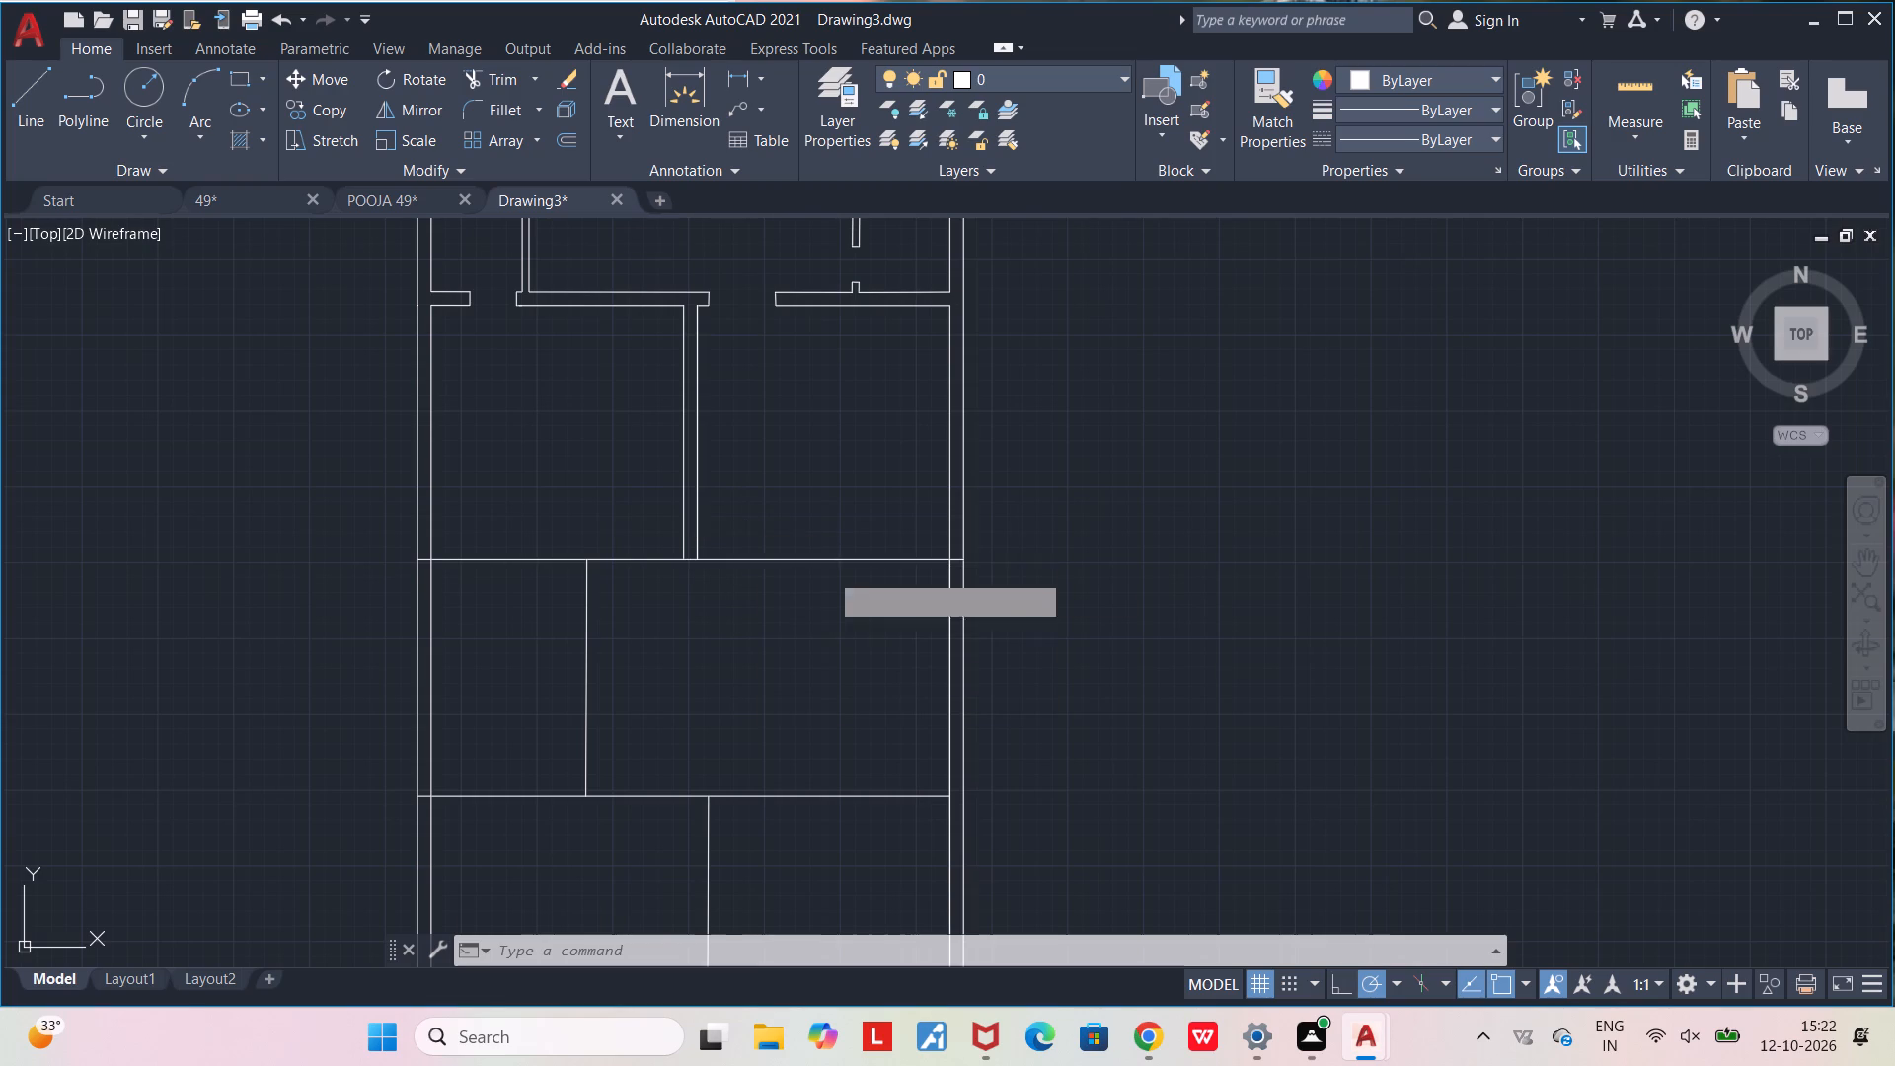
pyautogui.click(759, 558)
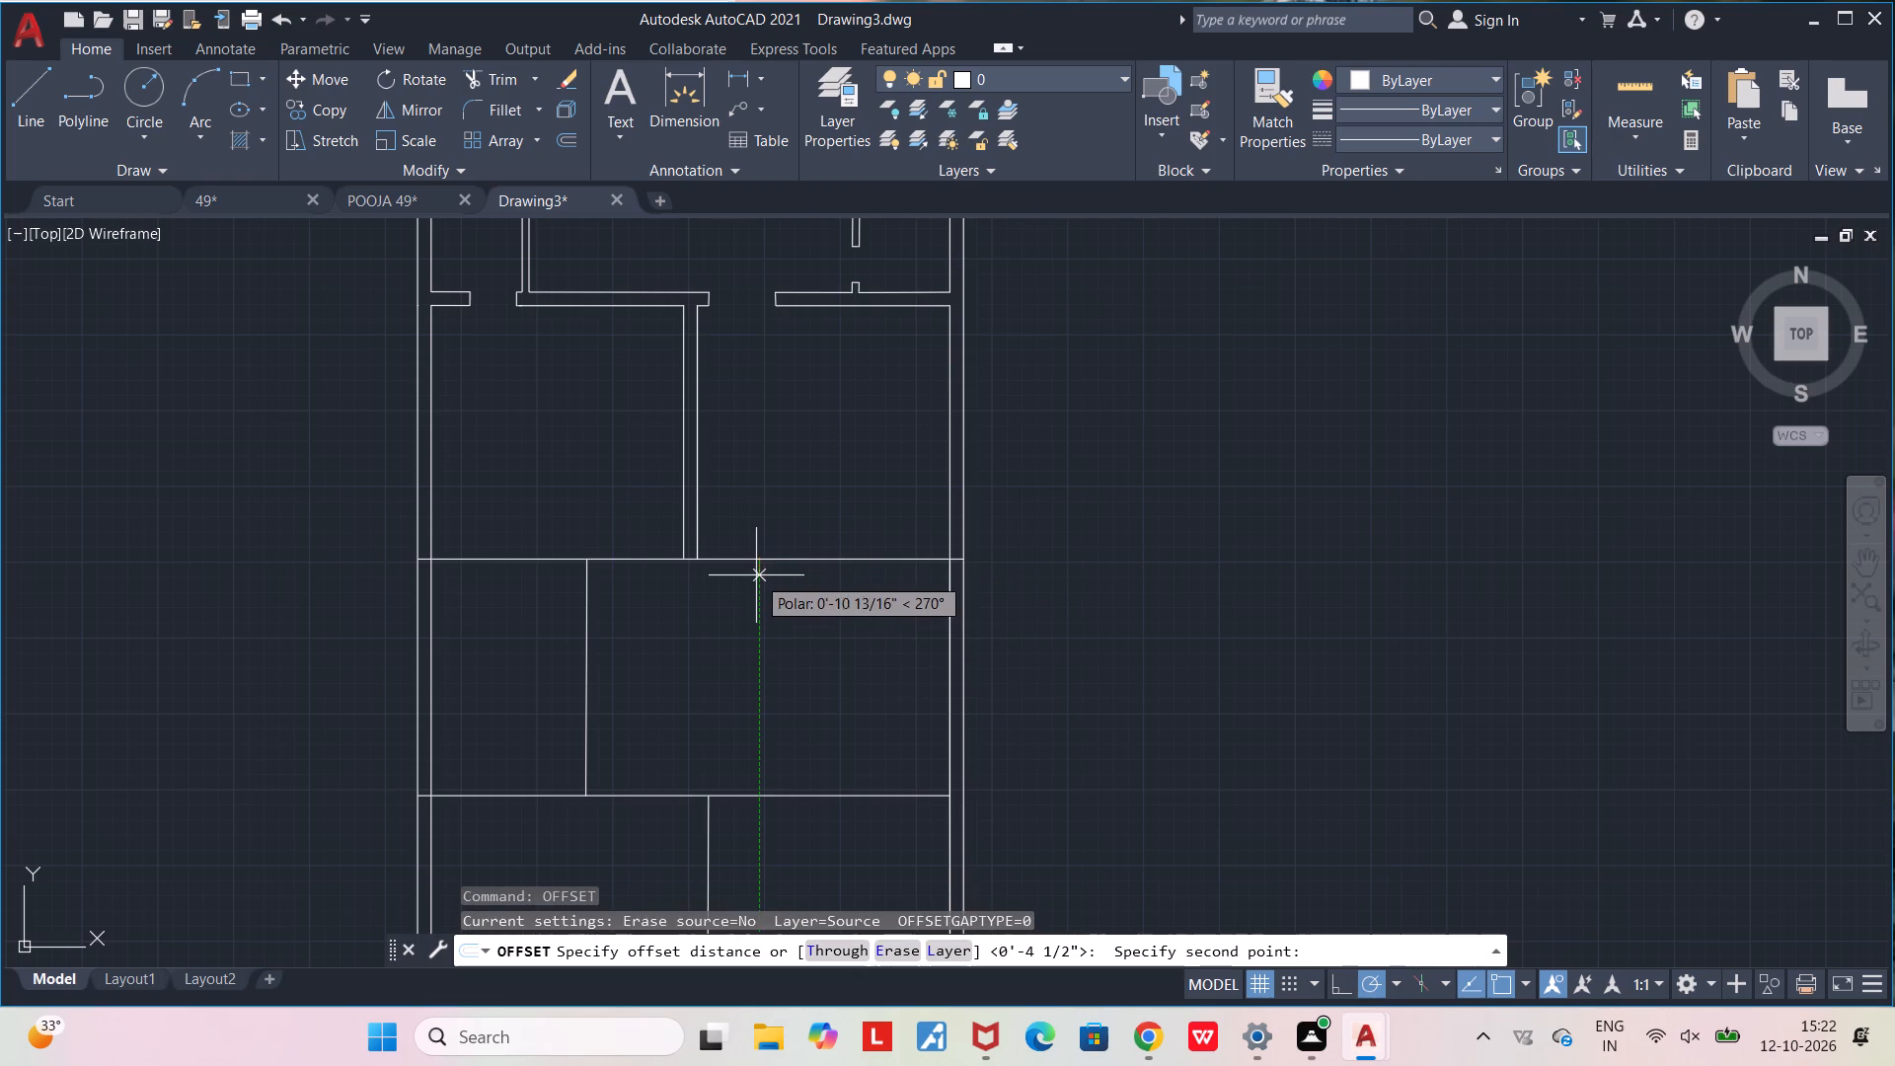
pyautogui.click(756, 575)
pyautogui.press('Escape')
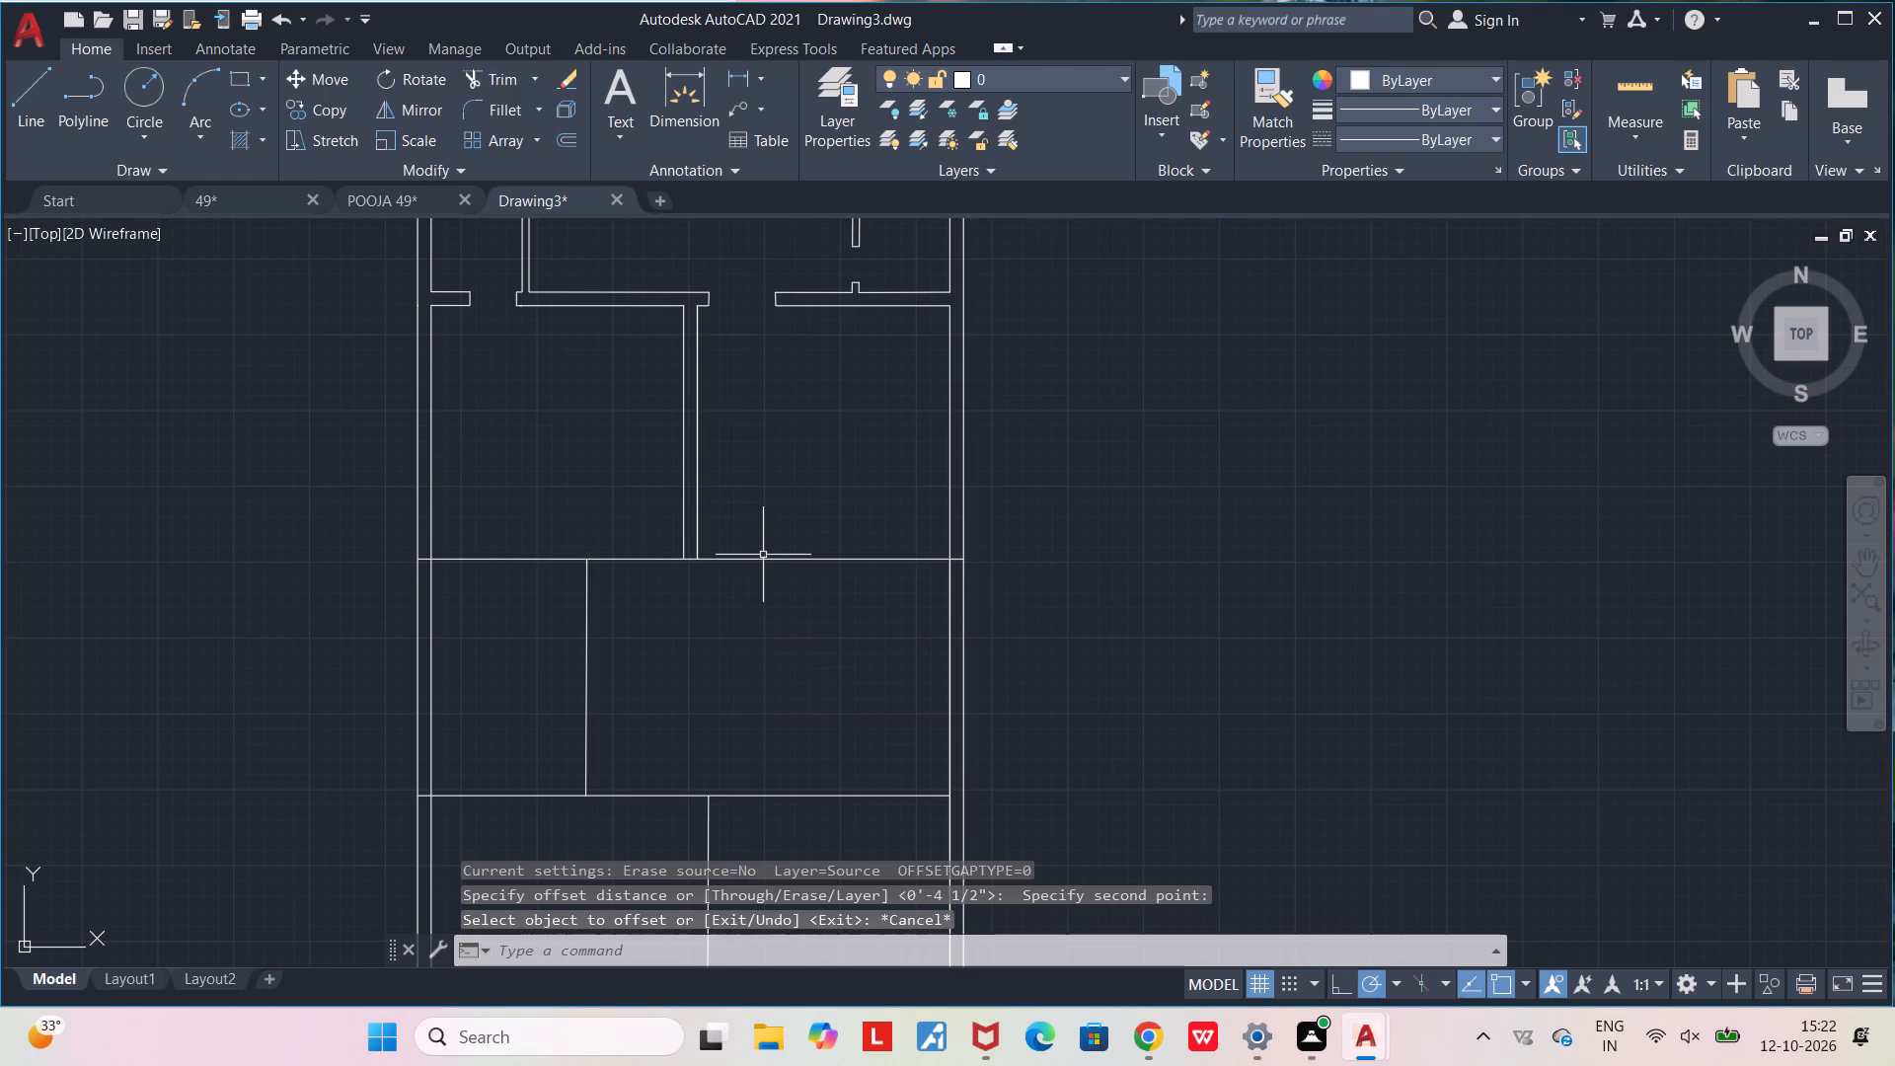
# Offset both segments of the horizontal line at the foot of the central wall 4.5" downward.
pyautogui.write('OFF')
pyautogui.click(809, 598)
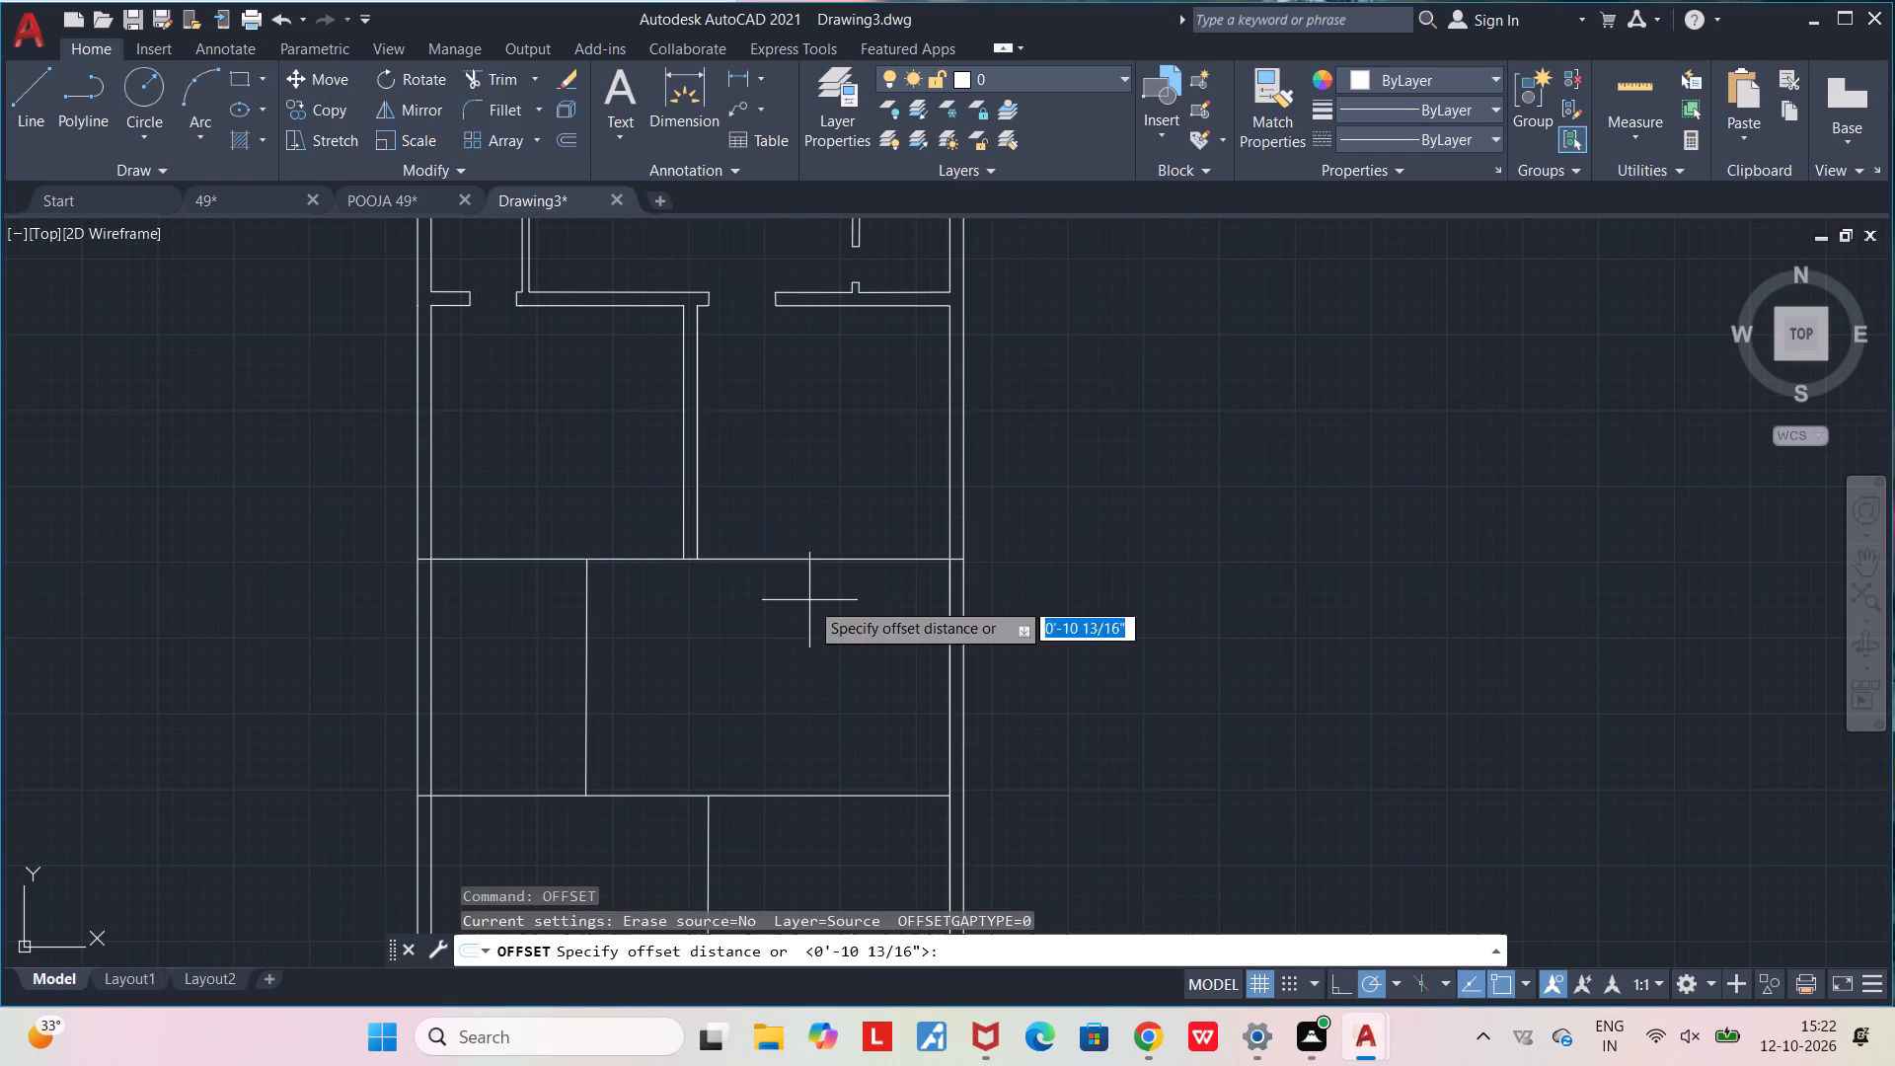
pyautogui.click(771, 562)
pyautogui.write('4.5"')
pyautogui.press('Return')
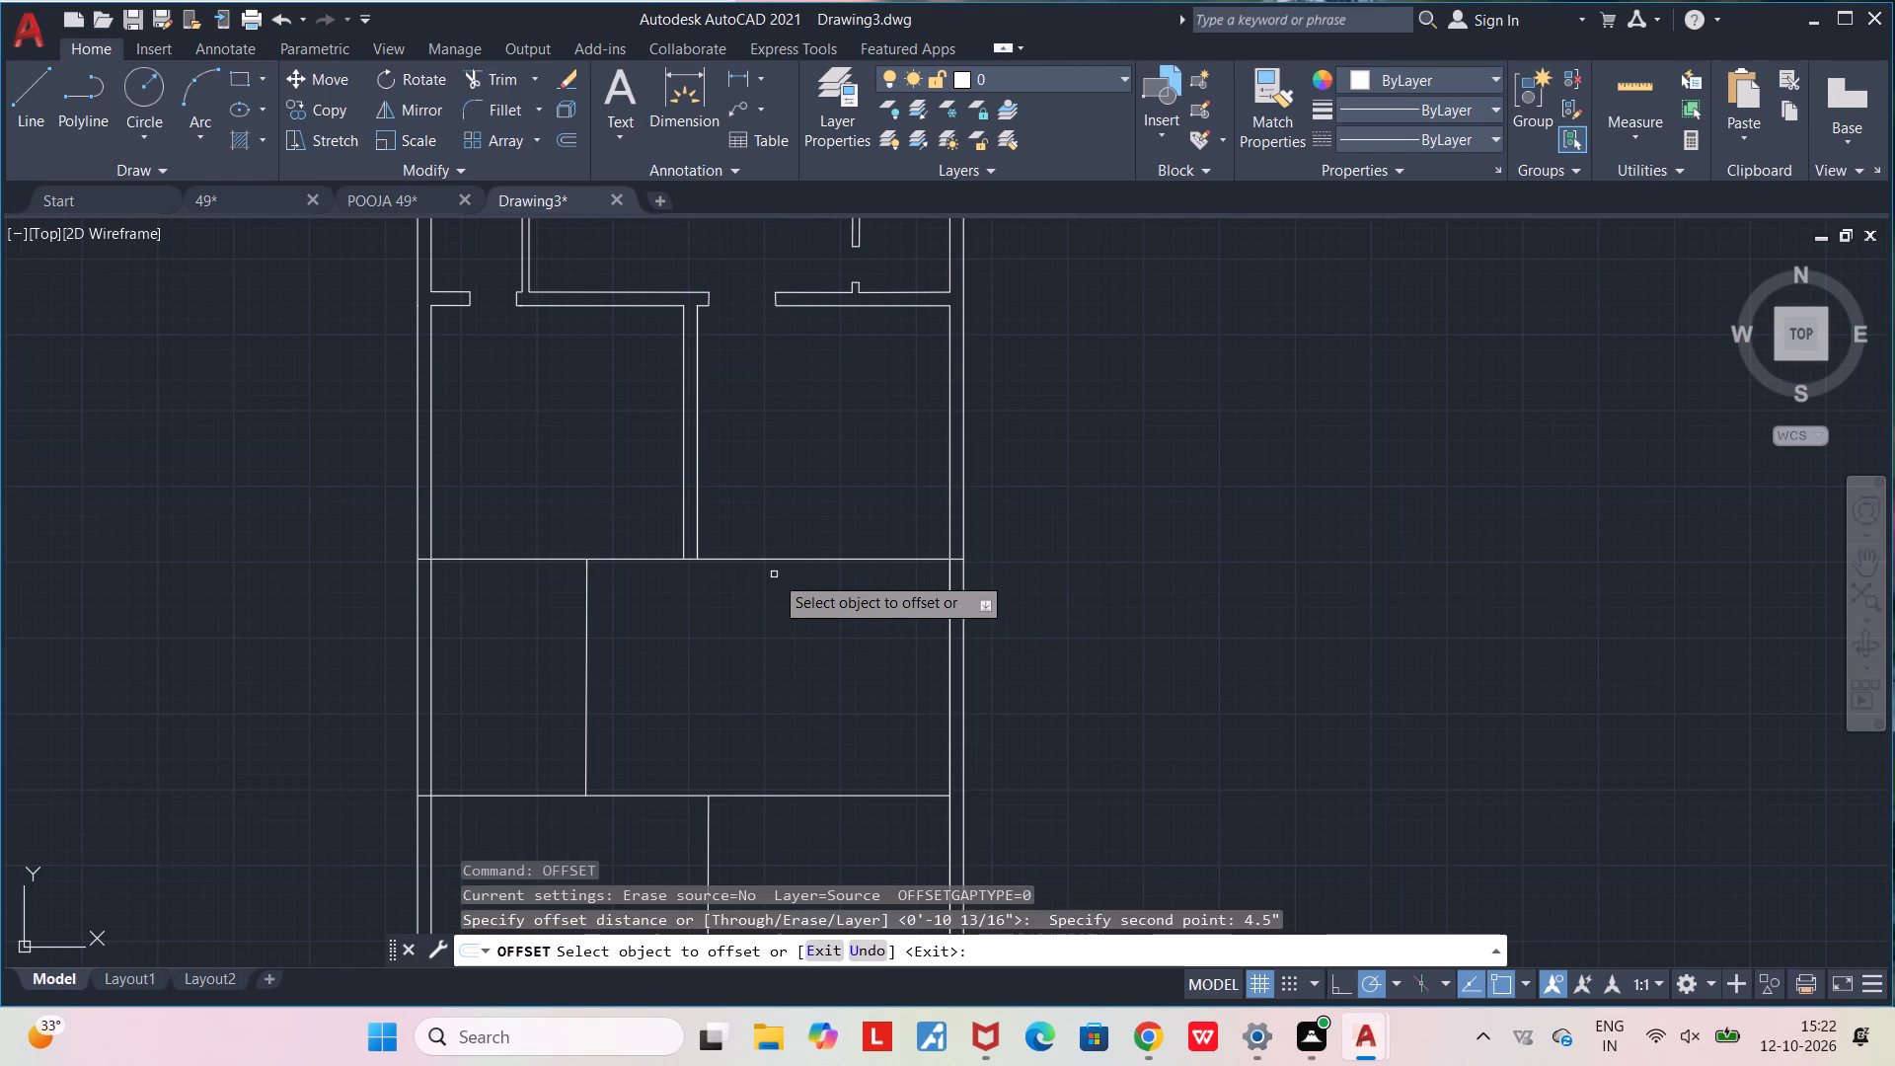
pyautogui.click(739, 559)
pyautogui.click(739, 577)
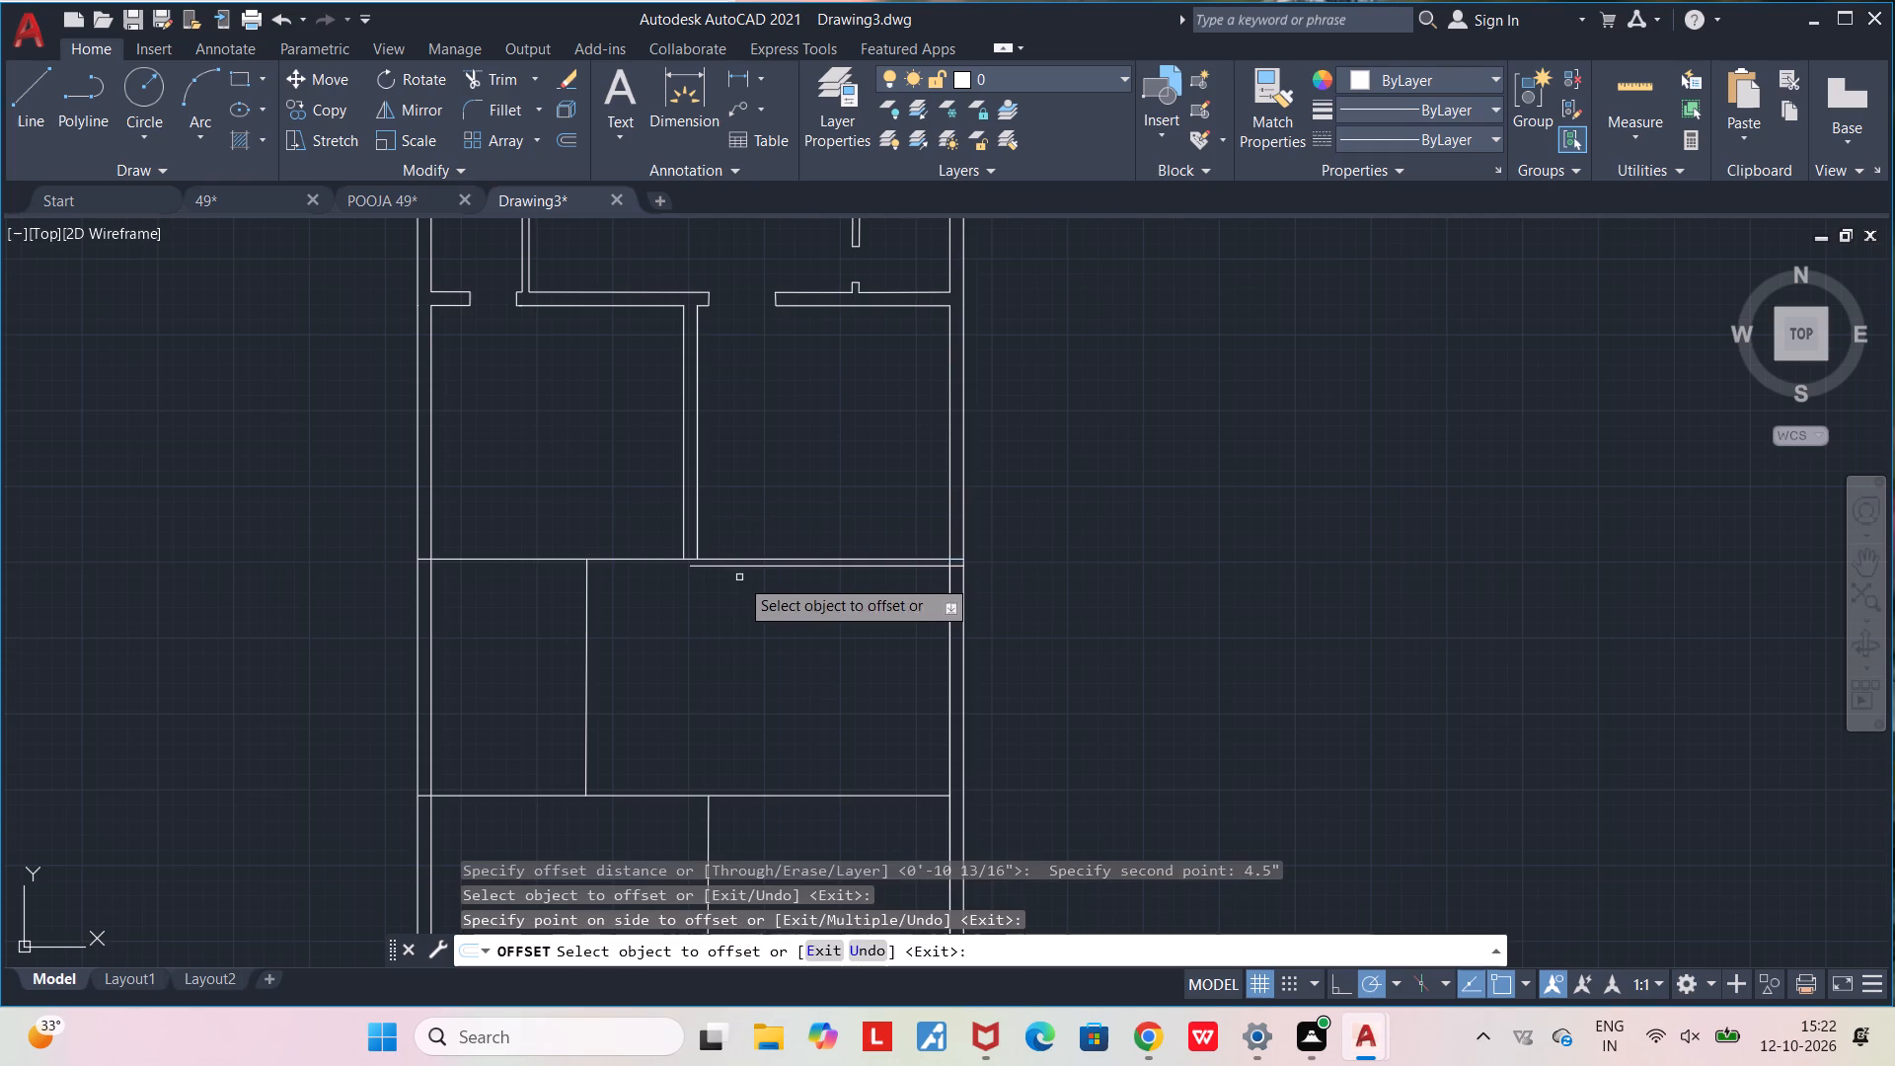
pyautogui.click(601, 562)
pyautogui.click(607, 581)
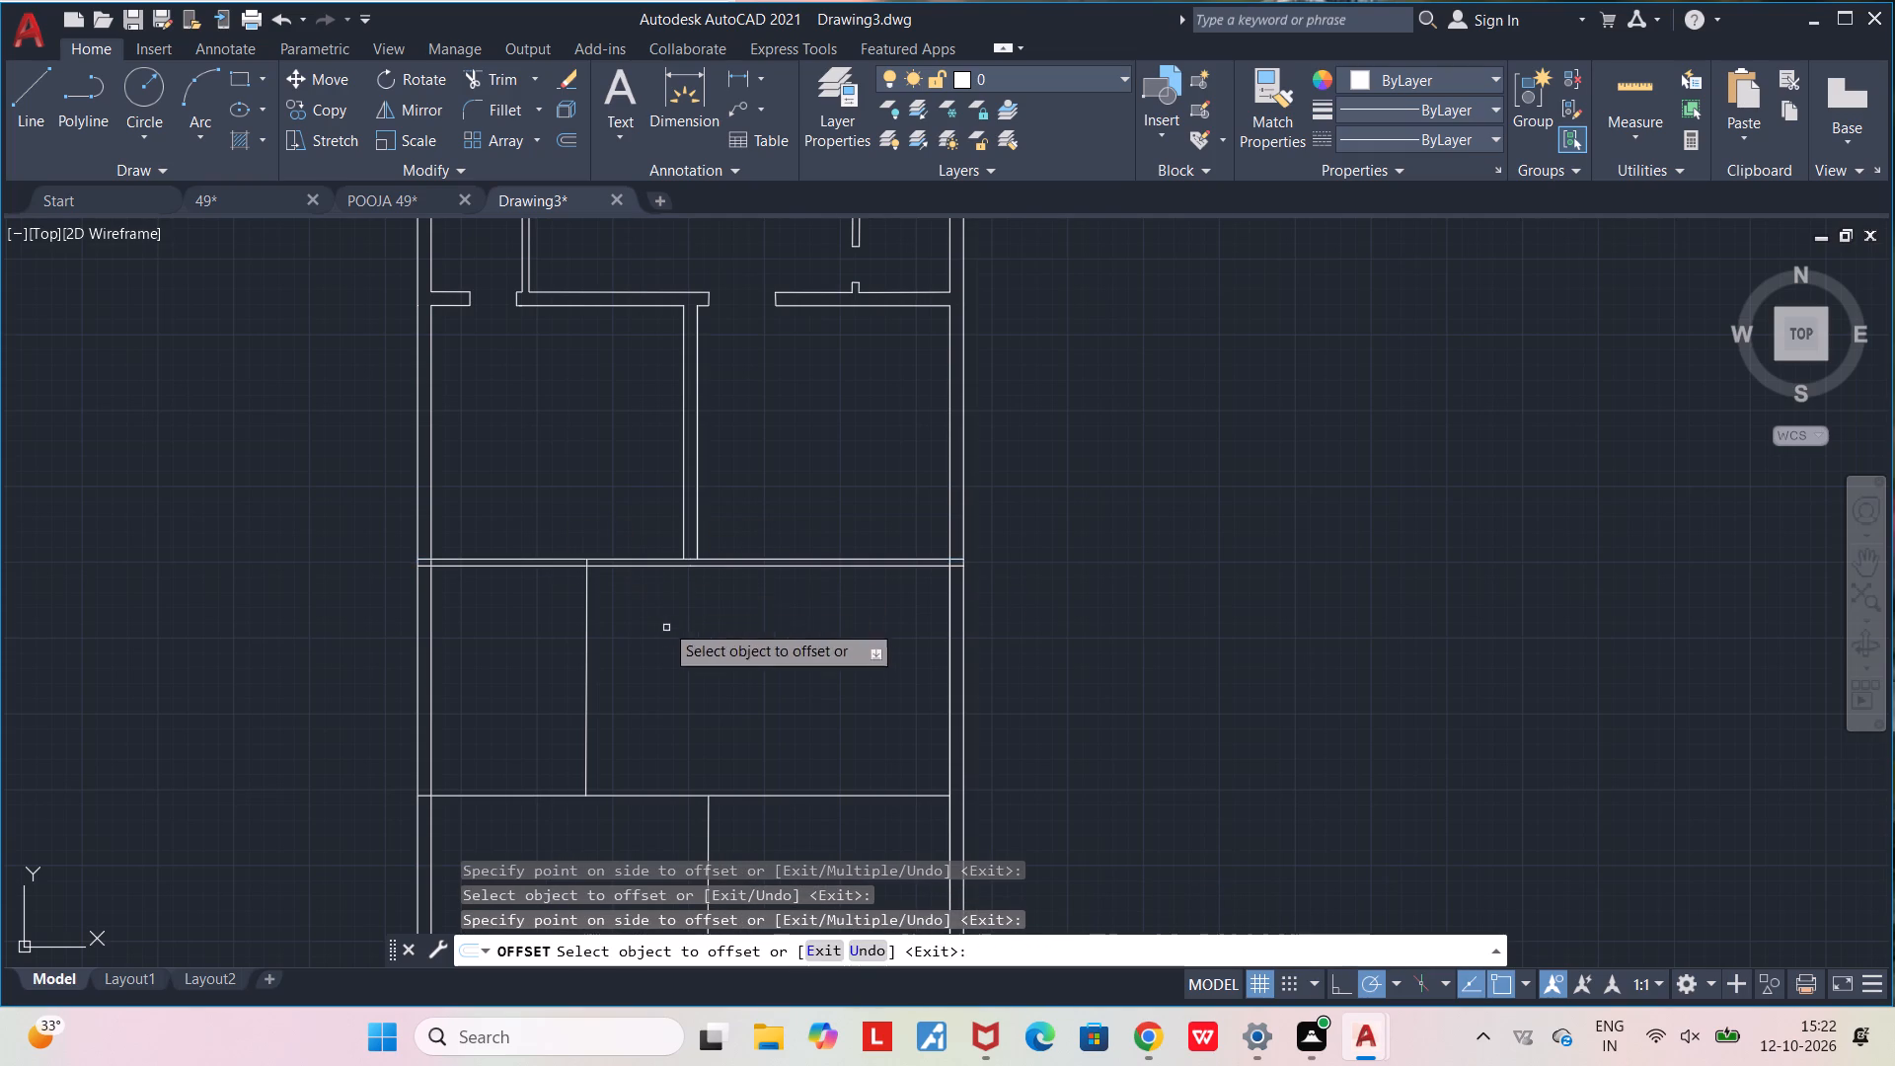
# Offset the vertical partition line below the central wall 4.5" to its left.
pyautogui.click(585, 695)
pyautogui.click(566, 699)
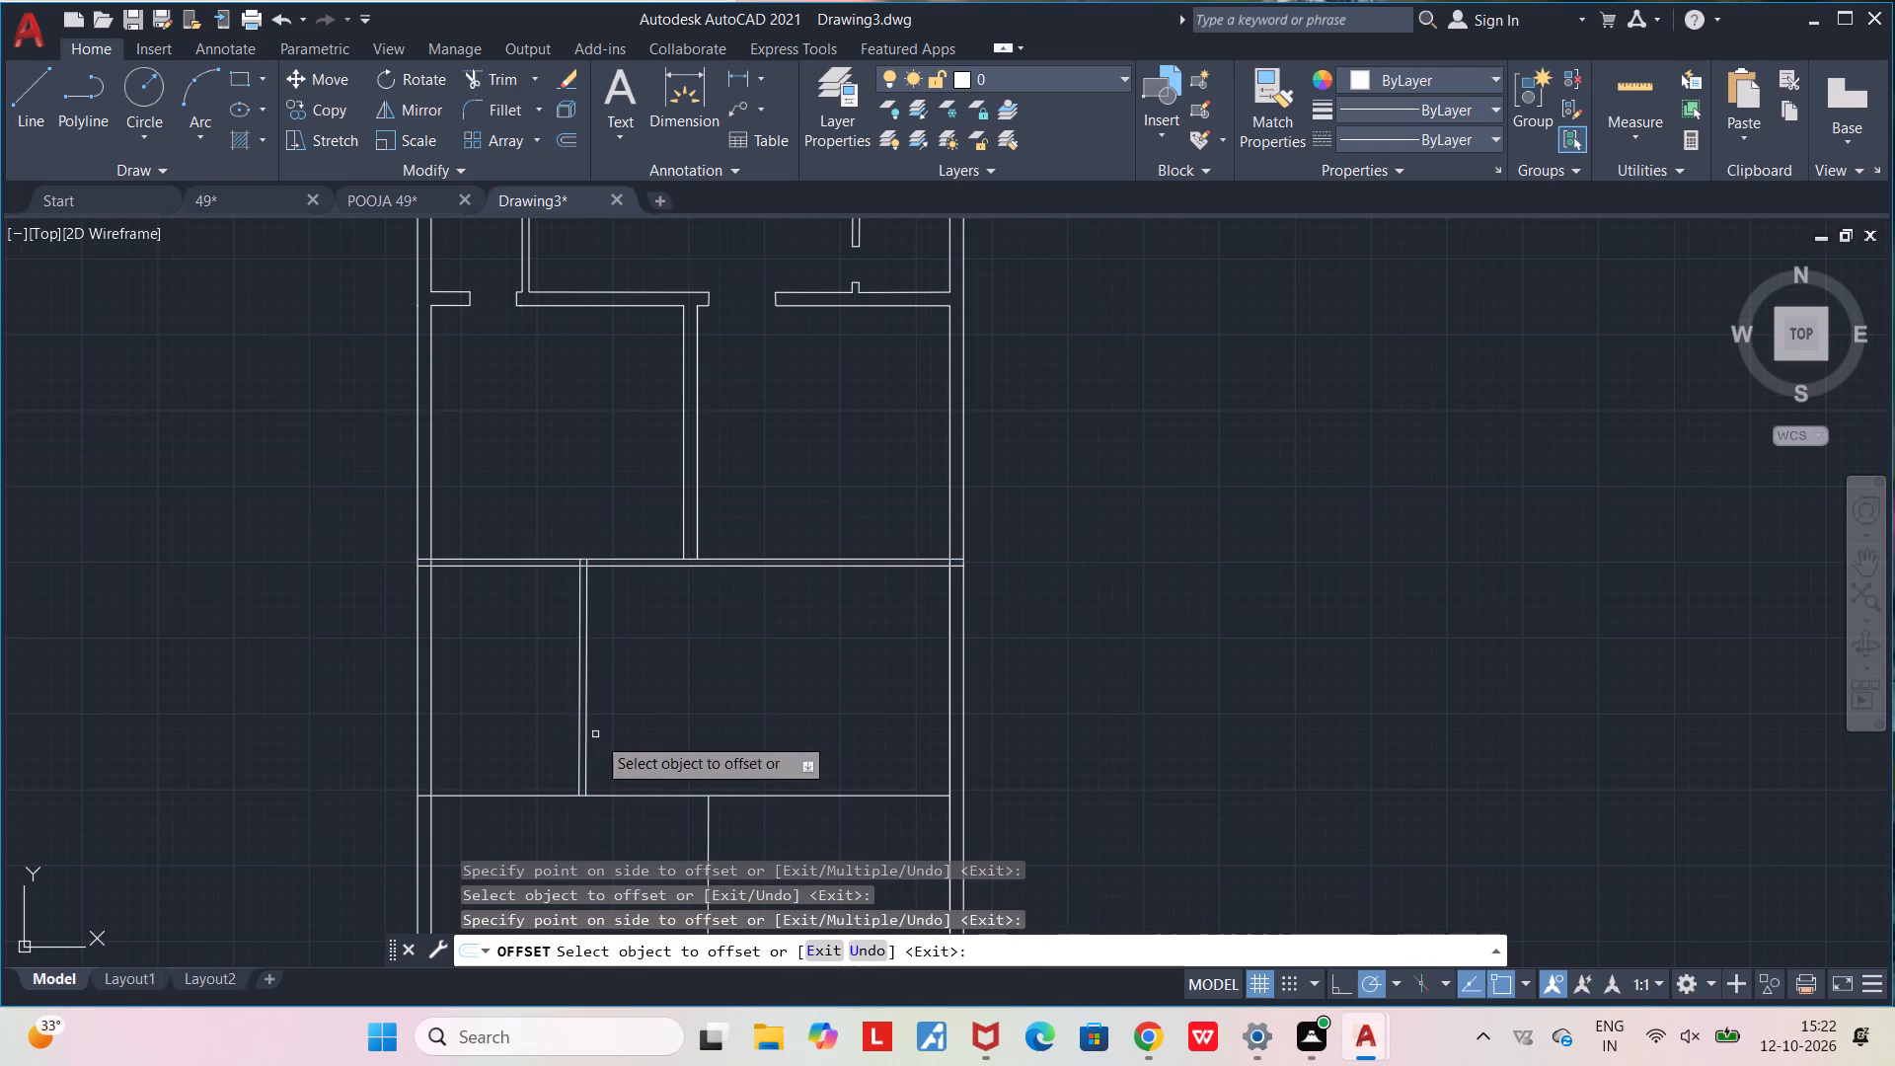
# Offset both segments of the horizontal line at the foot of that partition 4.5" downward.
pyautogui.moveTo(680, 713); pyautogui.dragTo(692, 610, button='middle')
pyautogui.scroll(2, 680, 684)
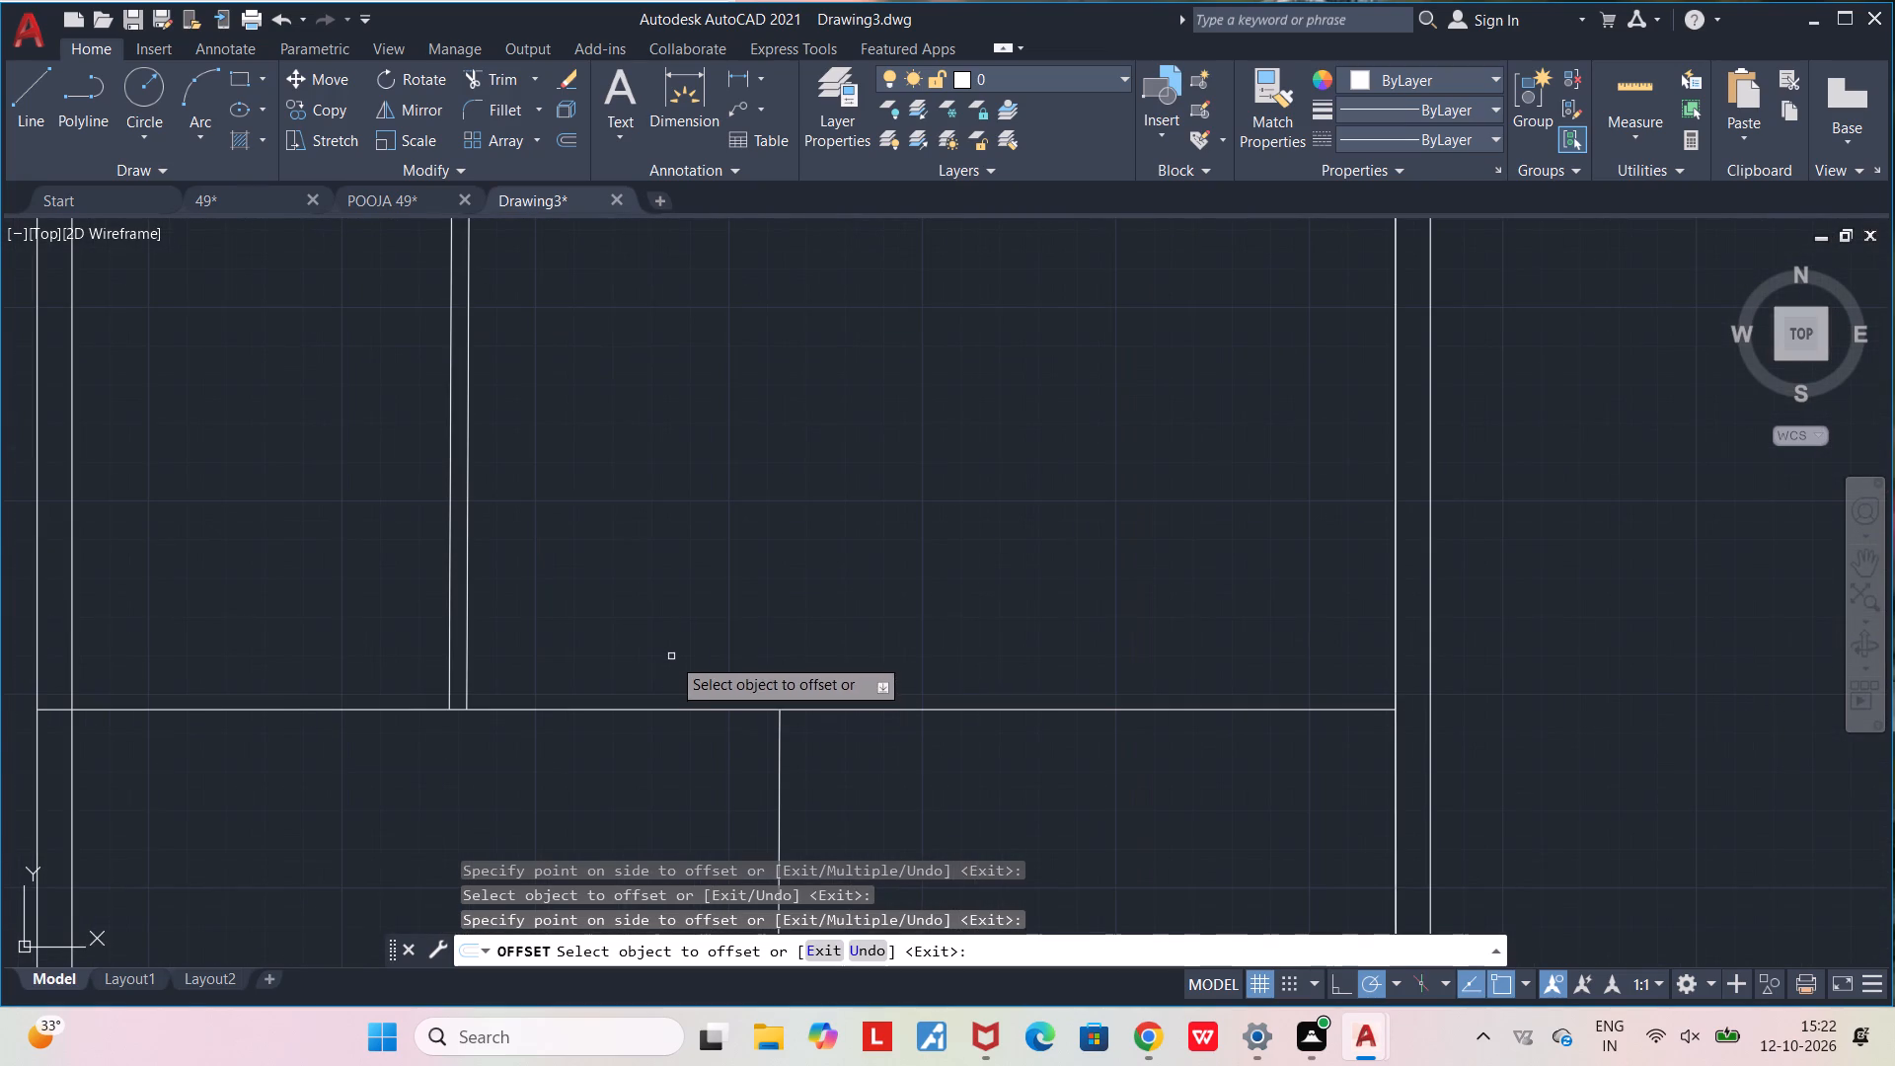
pyautogui.click(649, 712)
pyautogui.click(646, 739)
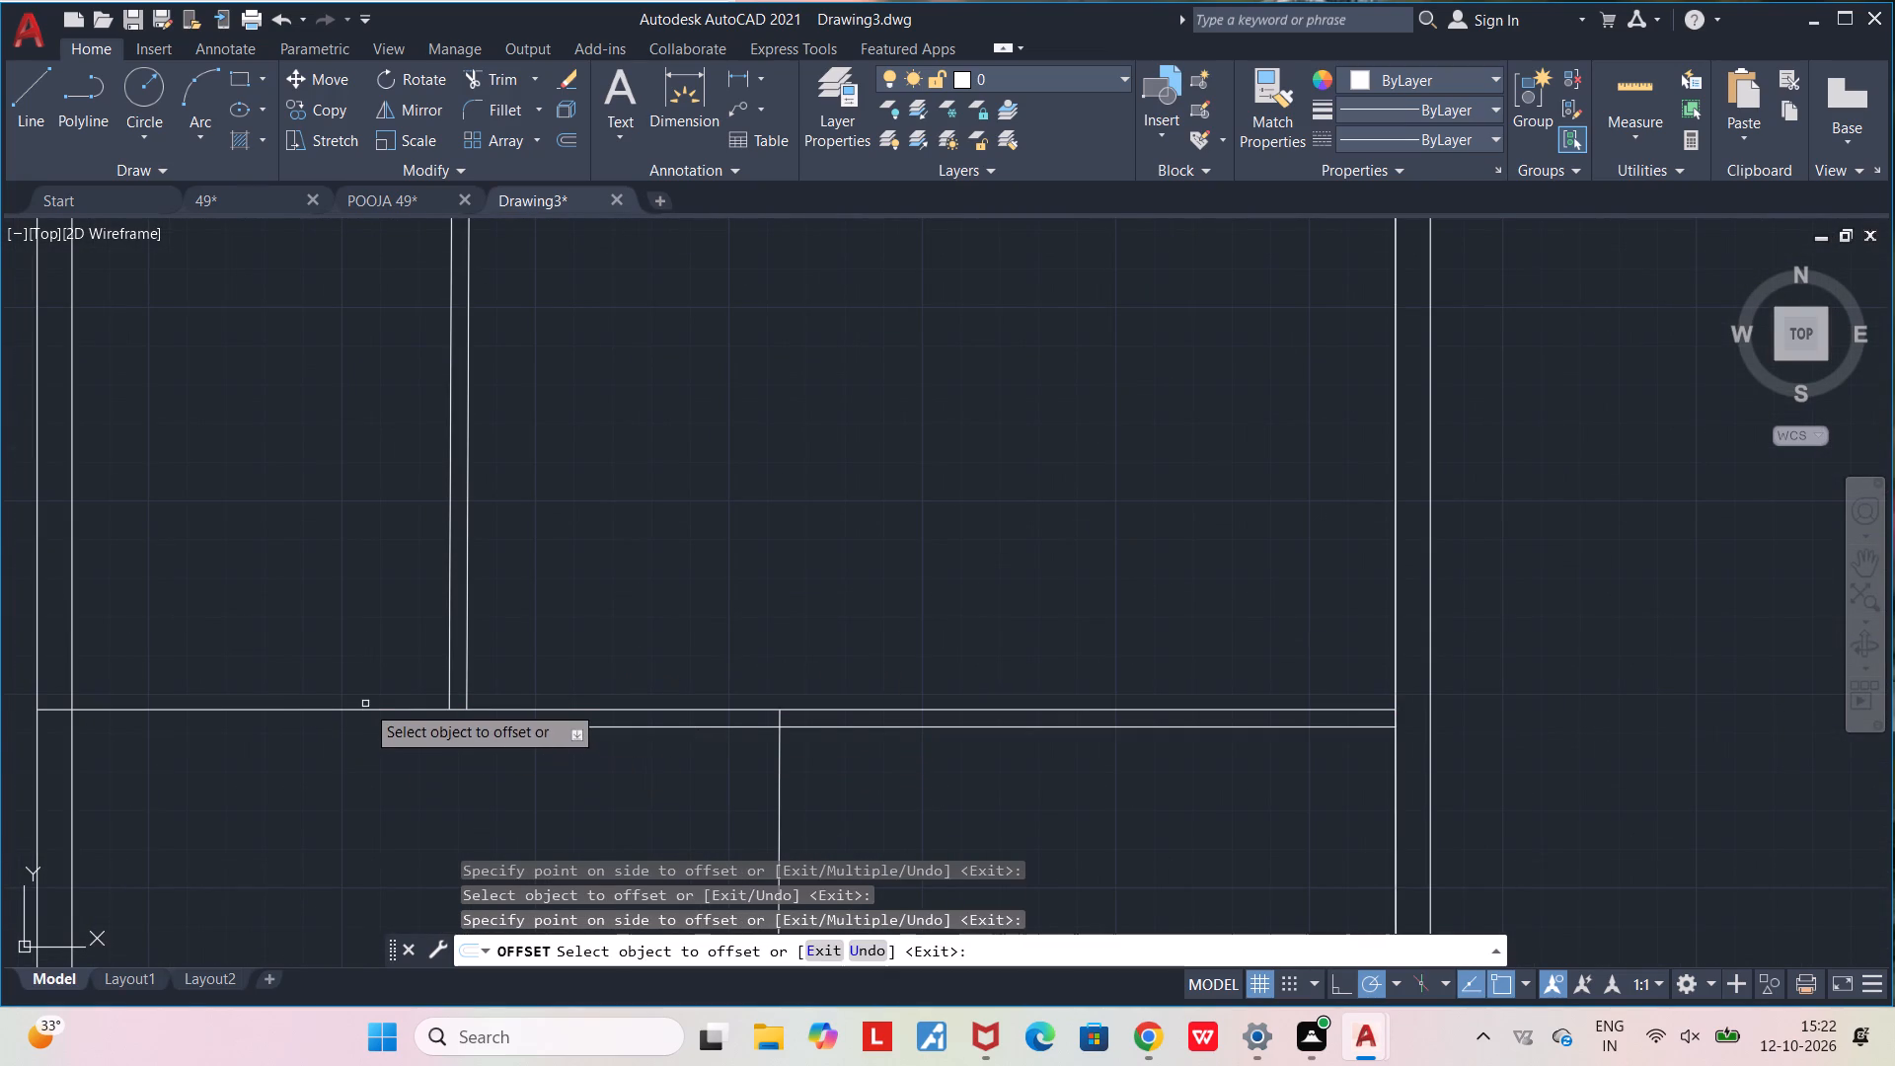
pyautogui.click(365, 708)
pyautogui.click(365, 748)
pyautogui.moveTo(488, 802); pyautogui.dragTo(541, 679, button='middle')
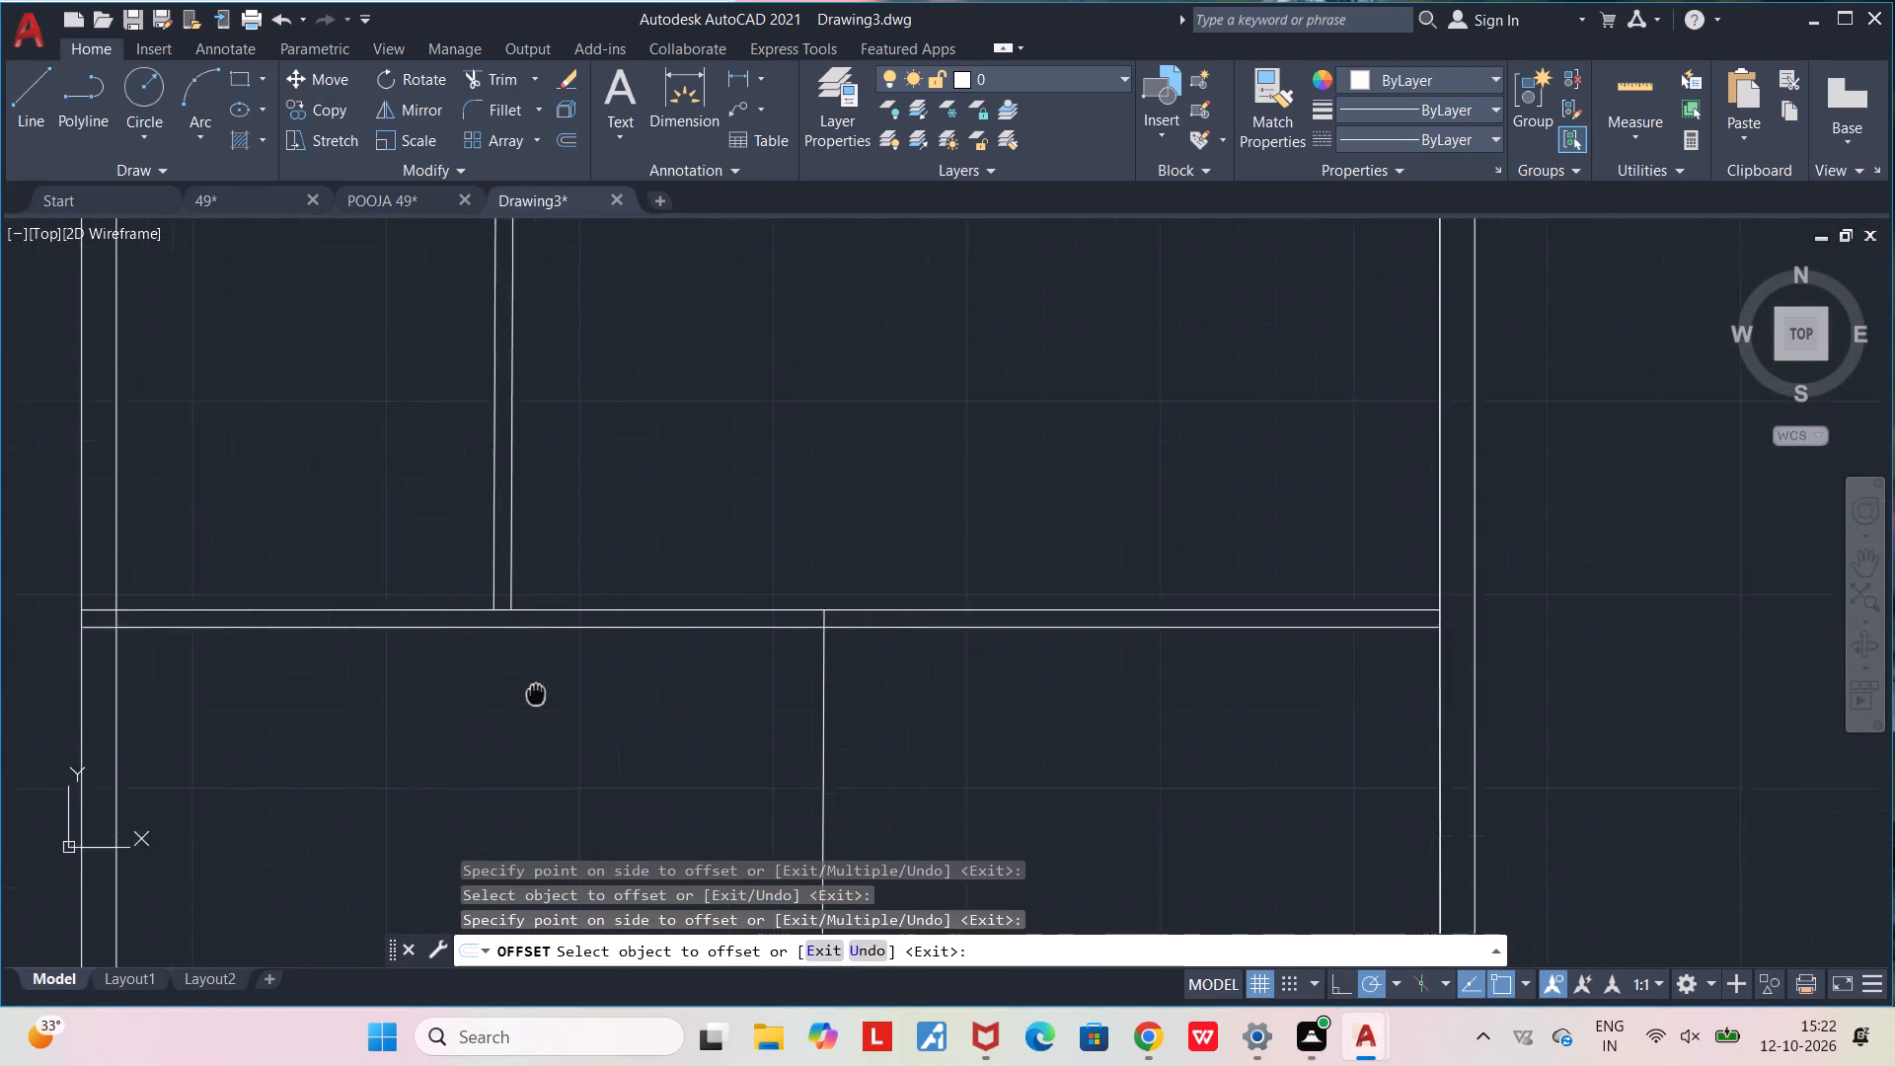
# Offset the vertical partition line between the lower cross wall and the bottom outer wall 4.5" to its left.
pyautogui.moveTo(541, 679); pyautogui.dragTo(607, 482, button='middle')
pyautogui.scroll(-2, 607, 481)
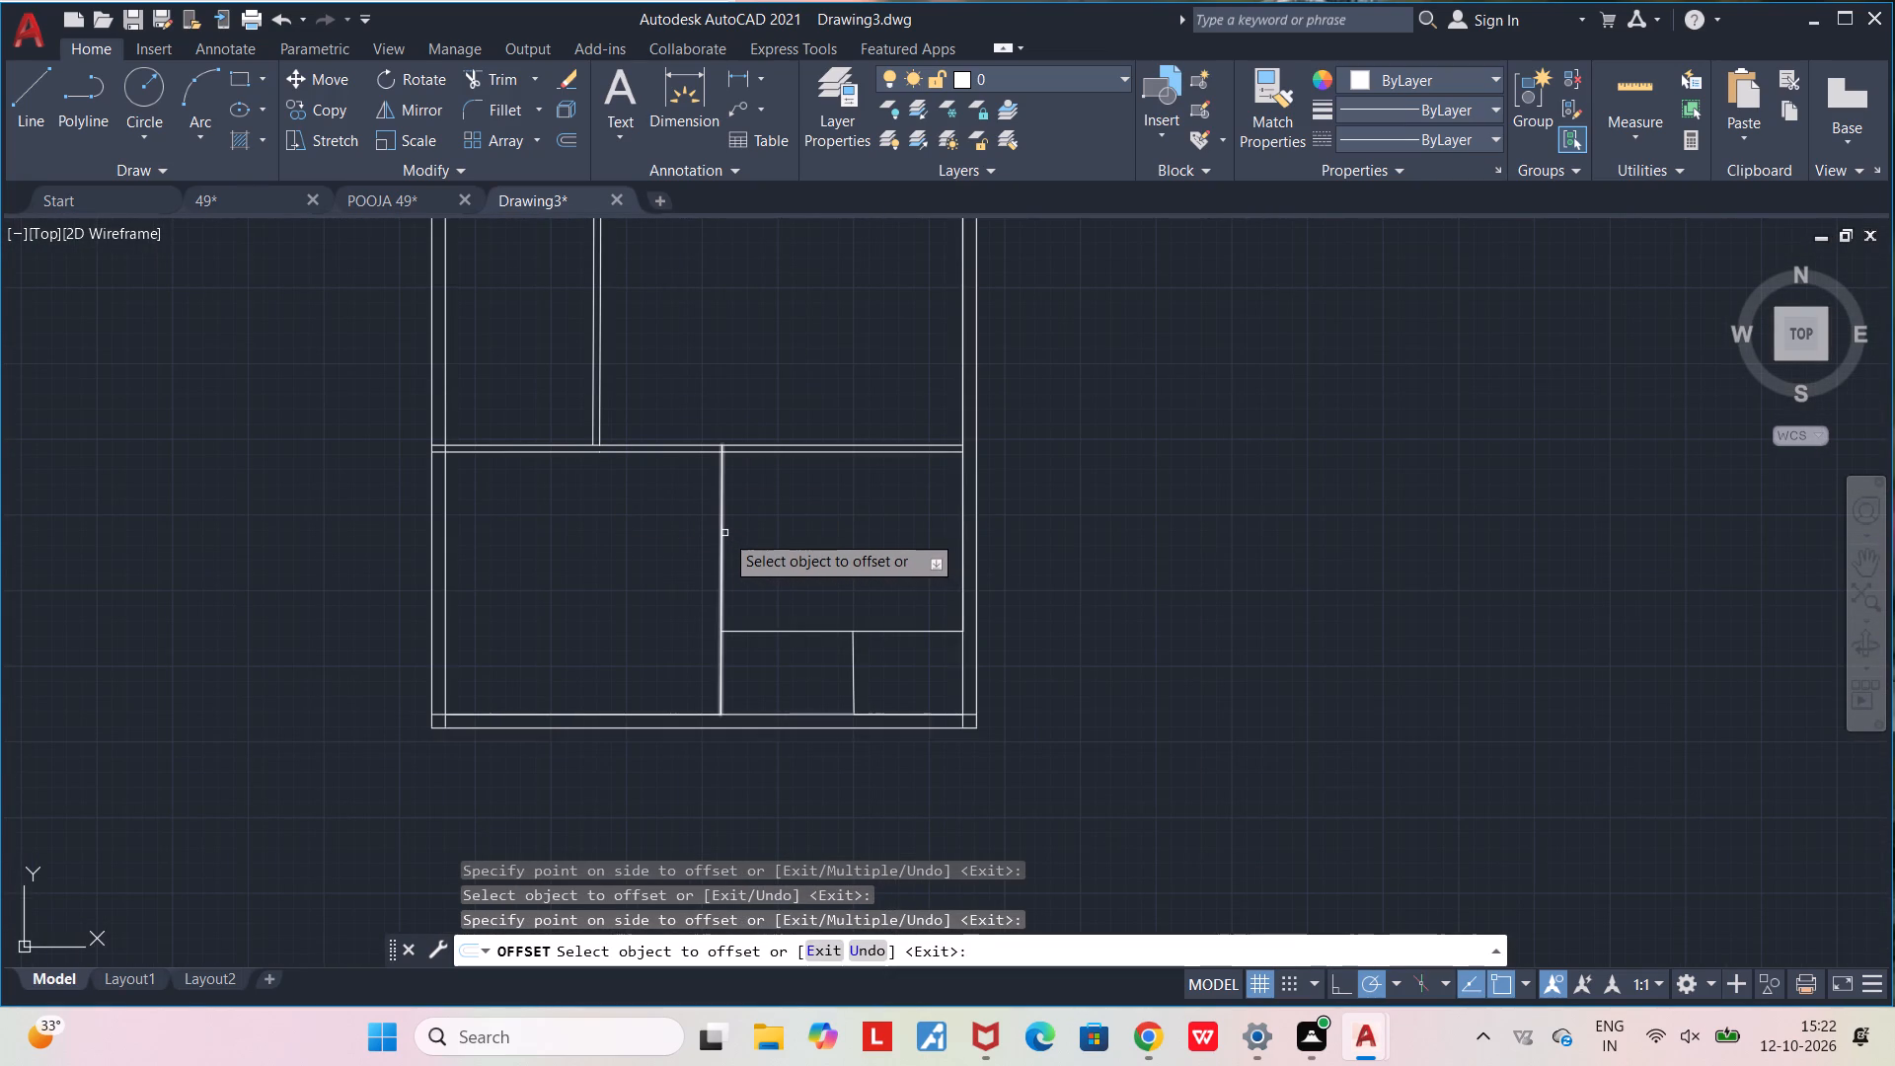
pyautogui.click(724, 533)
pyautogui.click(705, 528)
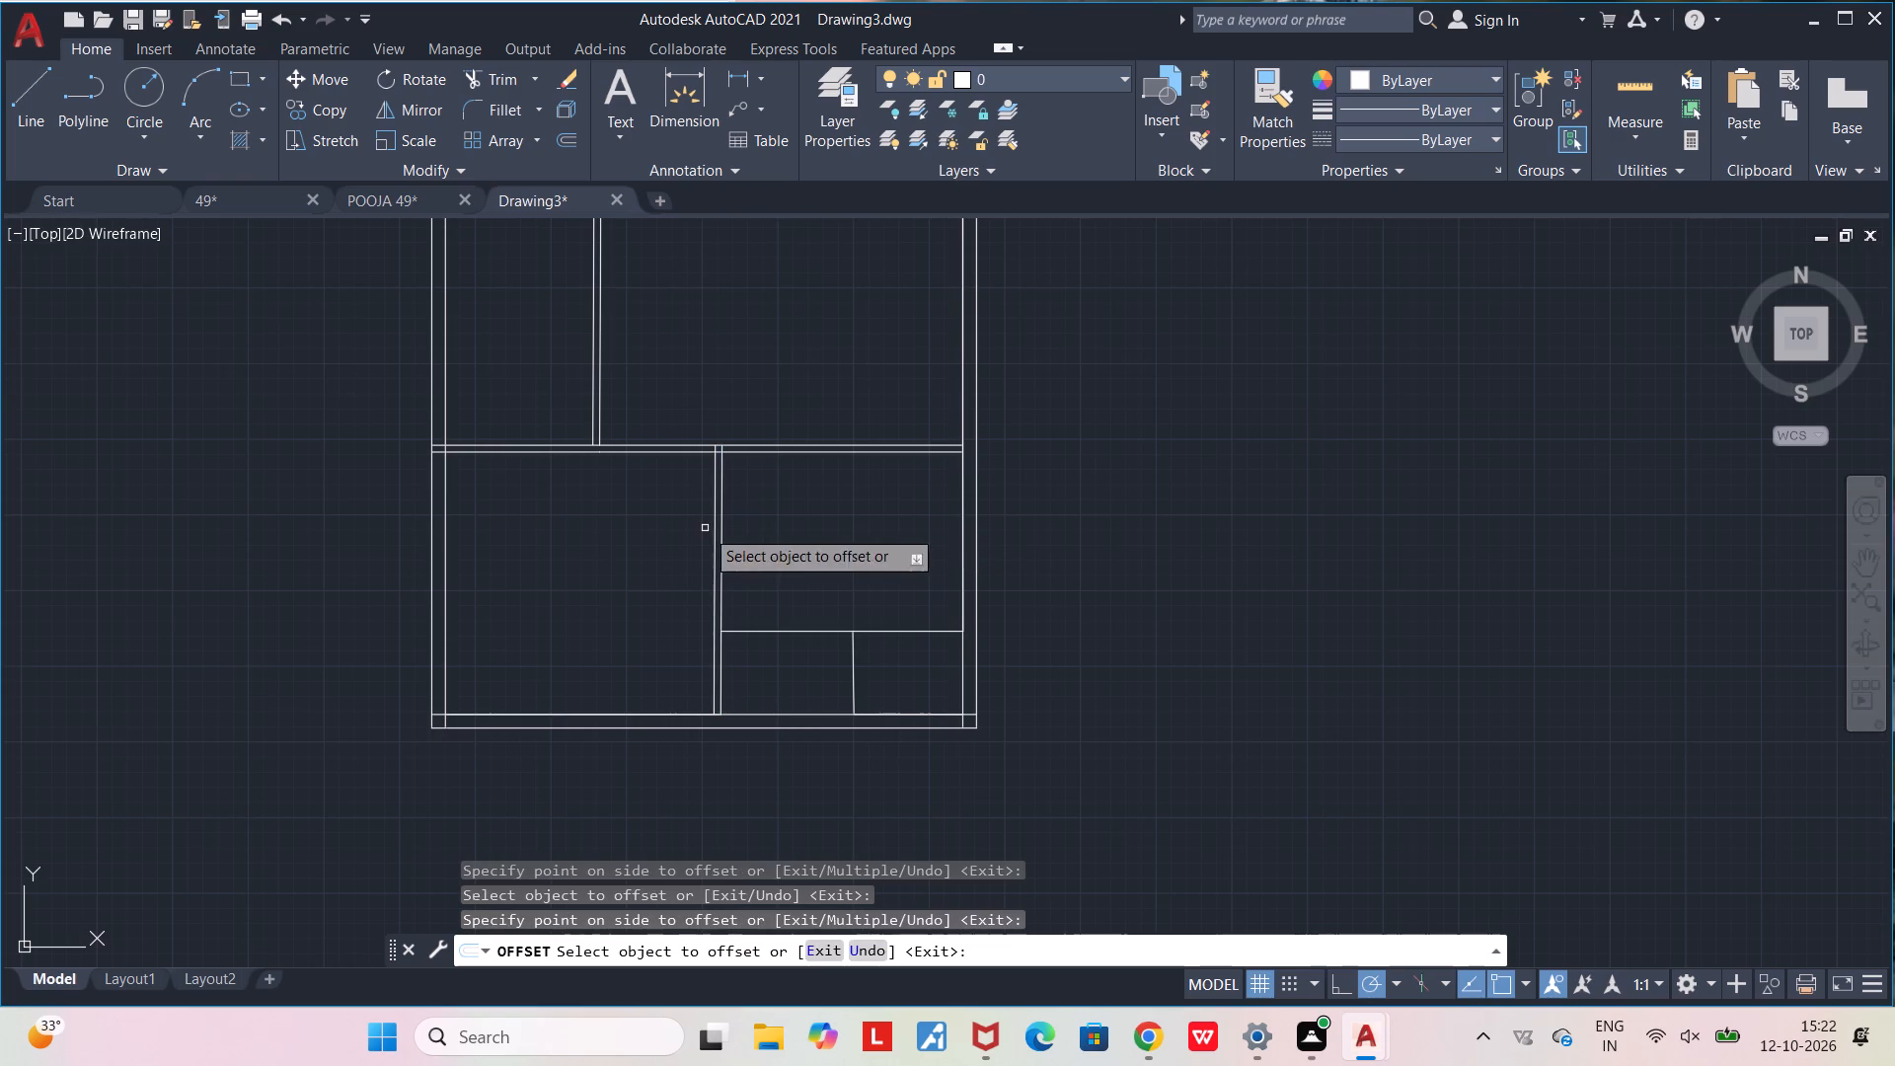
# Offset the horizontal line in the plan's lower-right room 4.5" upward.
pyautogui.scroll(2, 798, 665)
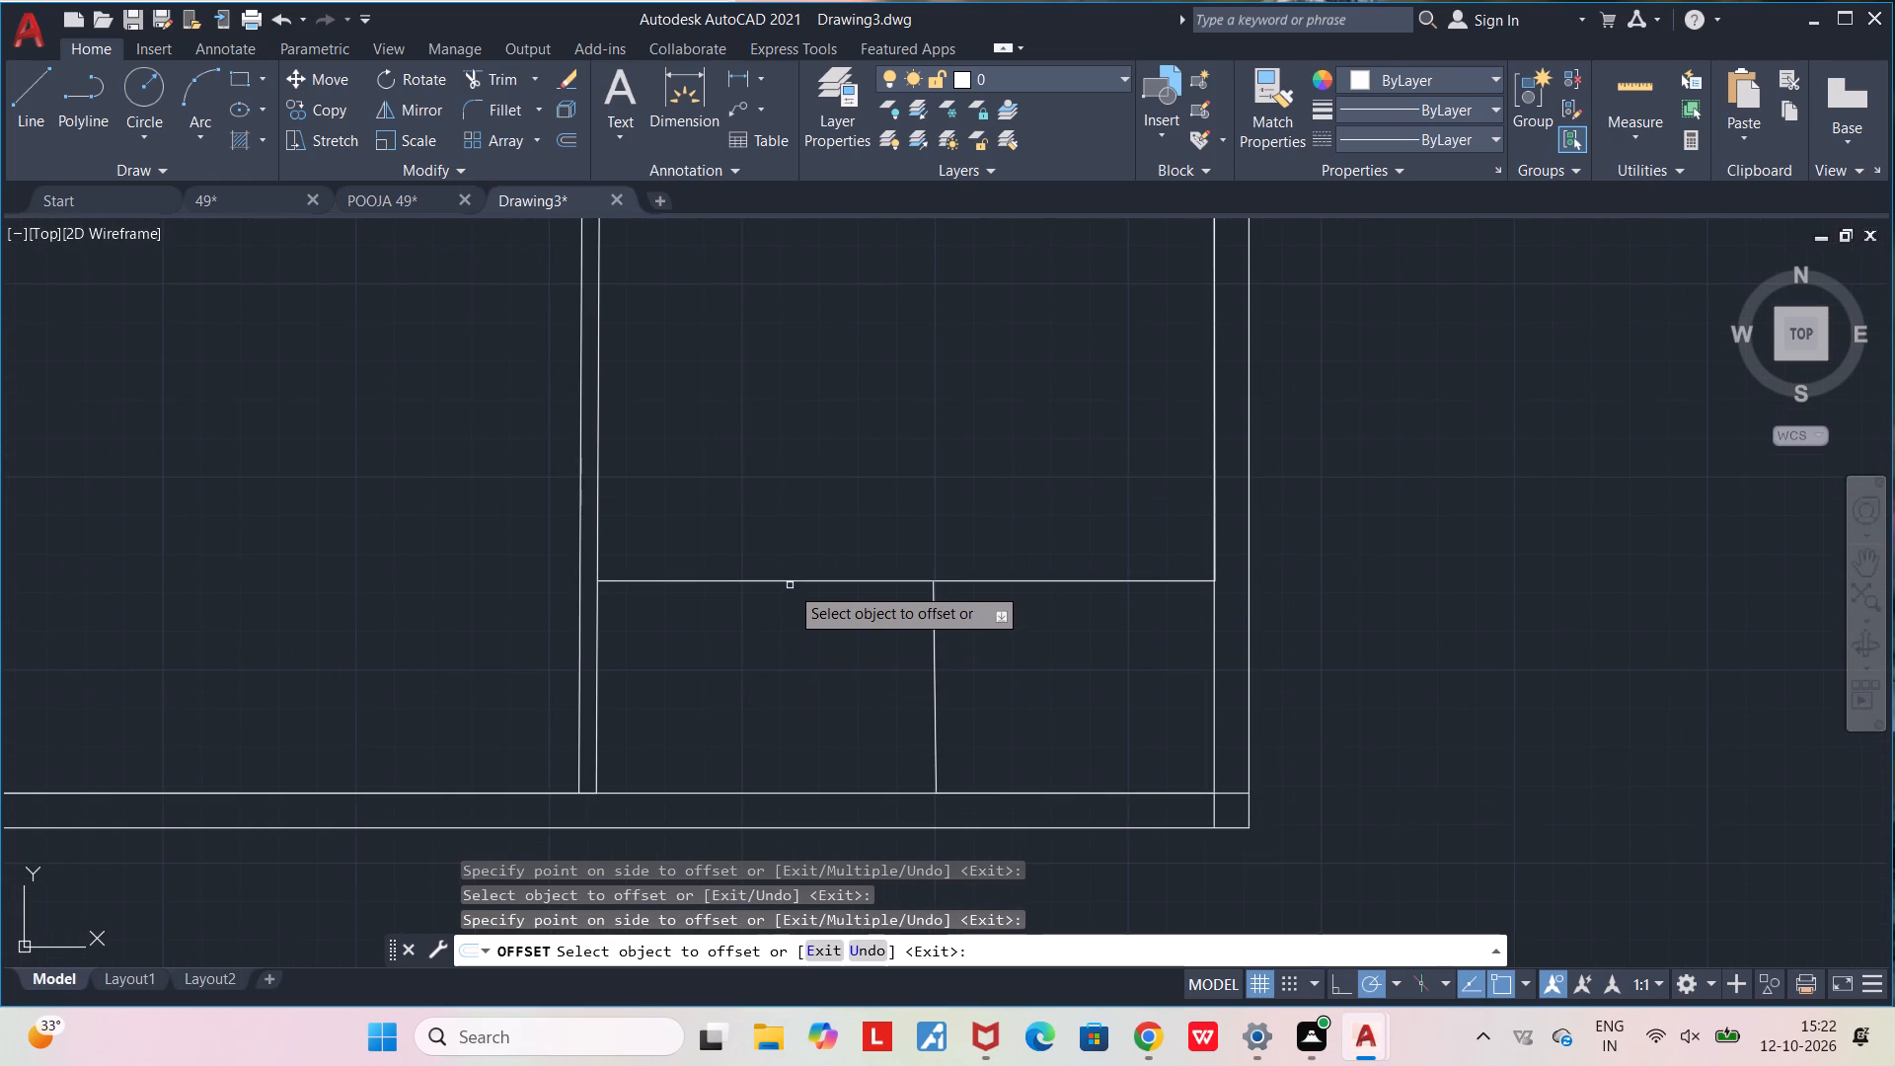
pyautogui.click(780, 580)
pyautogui.click(781, 563)
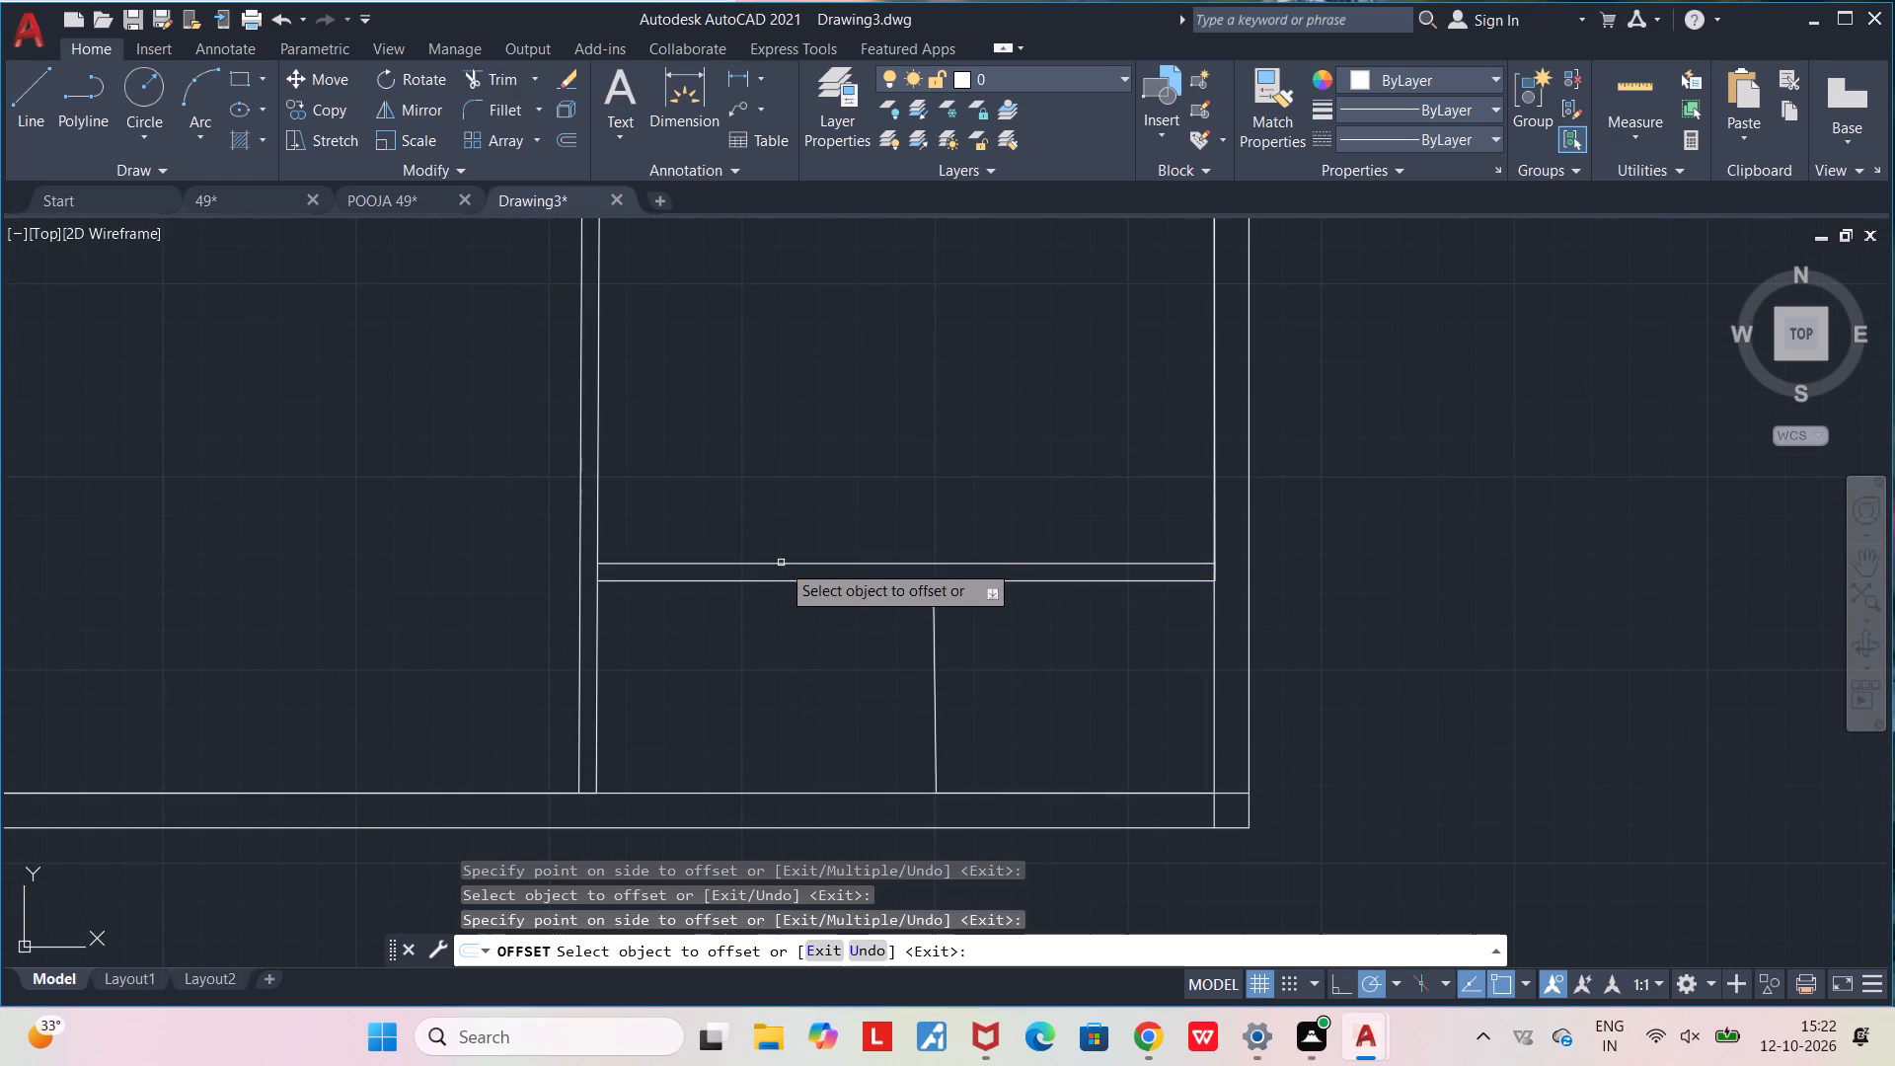
# Offset the short vertical line below that horizontal partition 4.5" to its left and finish offsetting.
pyautogui.click(935, 694)
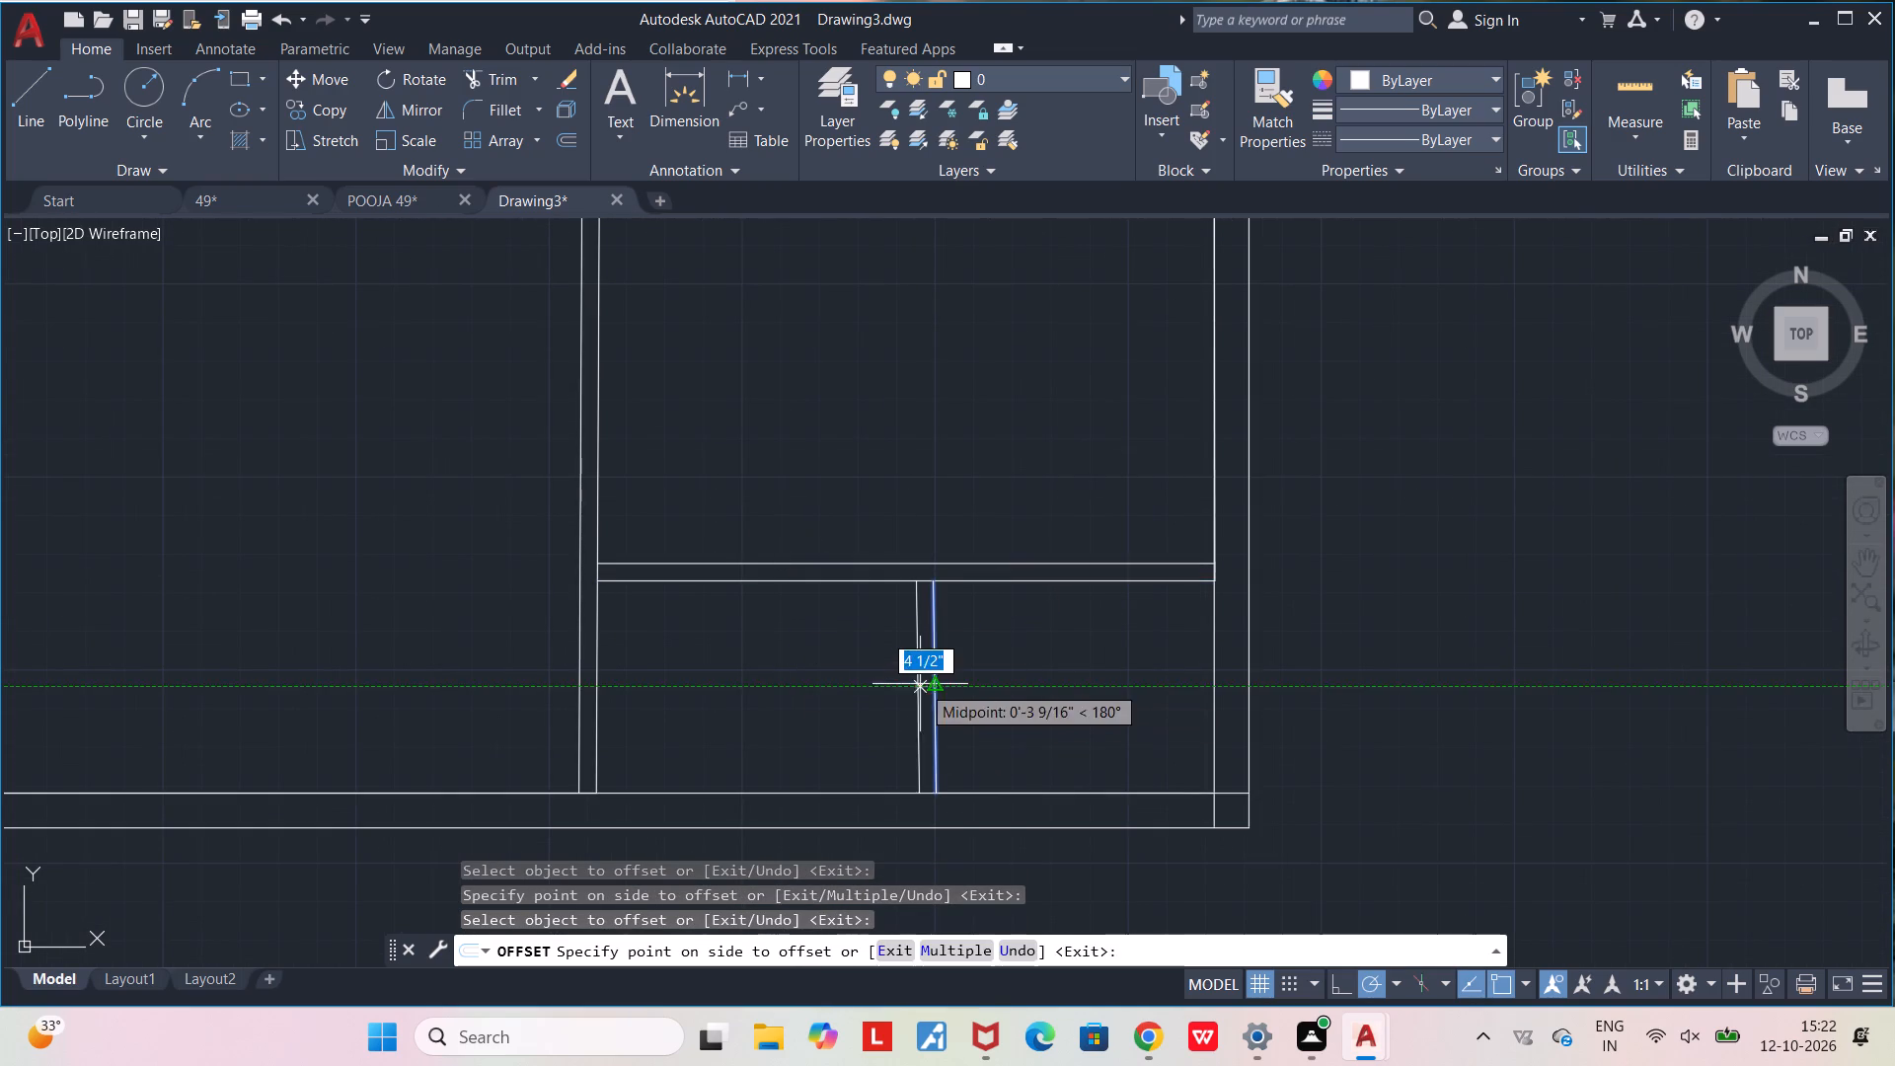
pyautogui.click(914, 681)
pyautogui.moveTo(945, 720); pyautogui.dragTo(974, 603, button='middle')
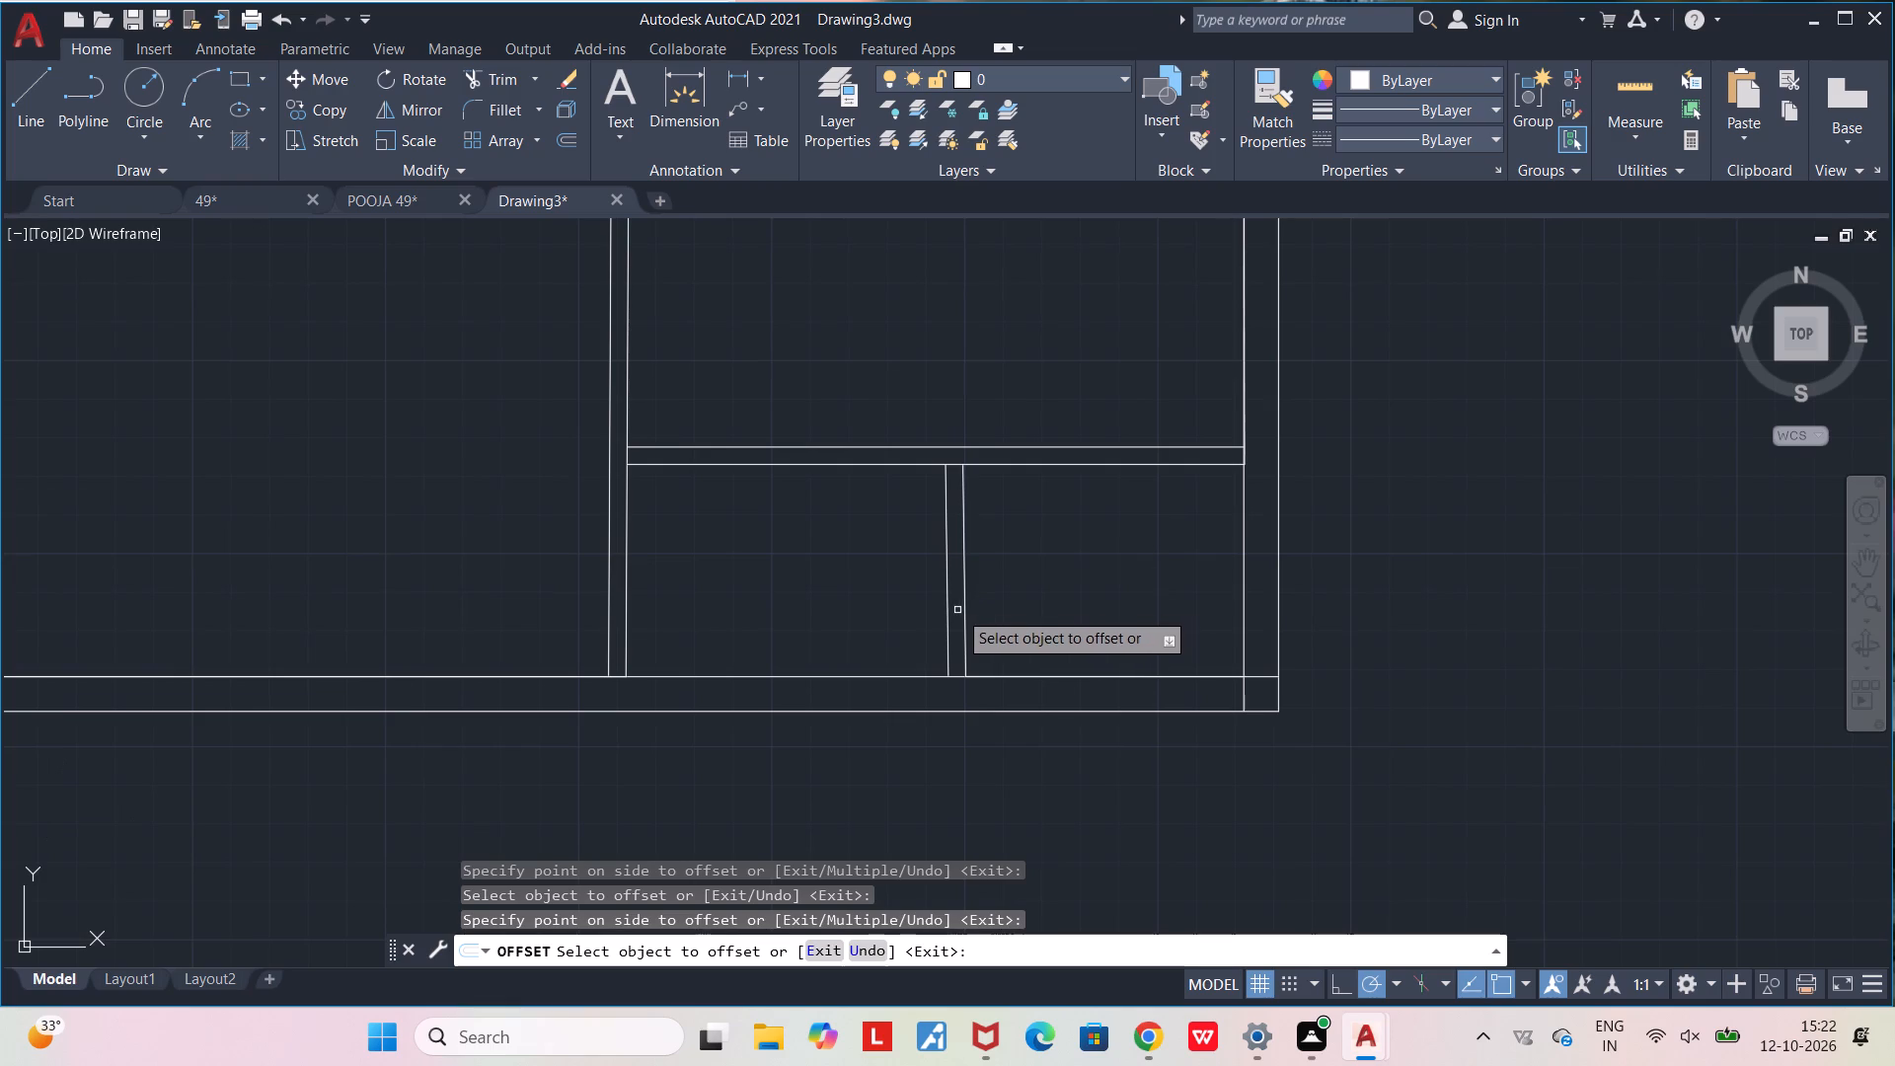
pyautogui.scroll(-2, 822, 699)
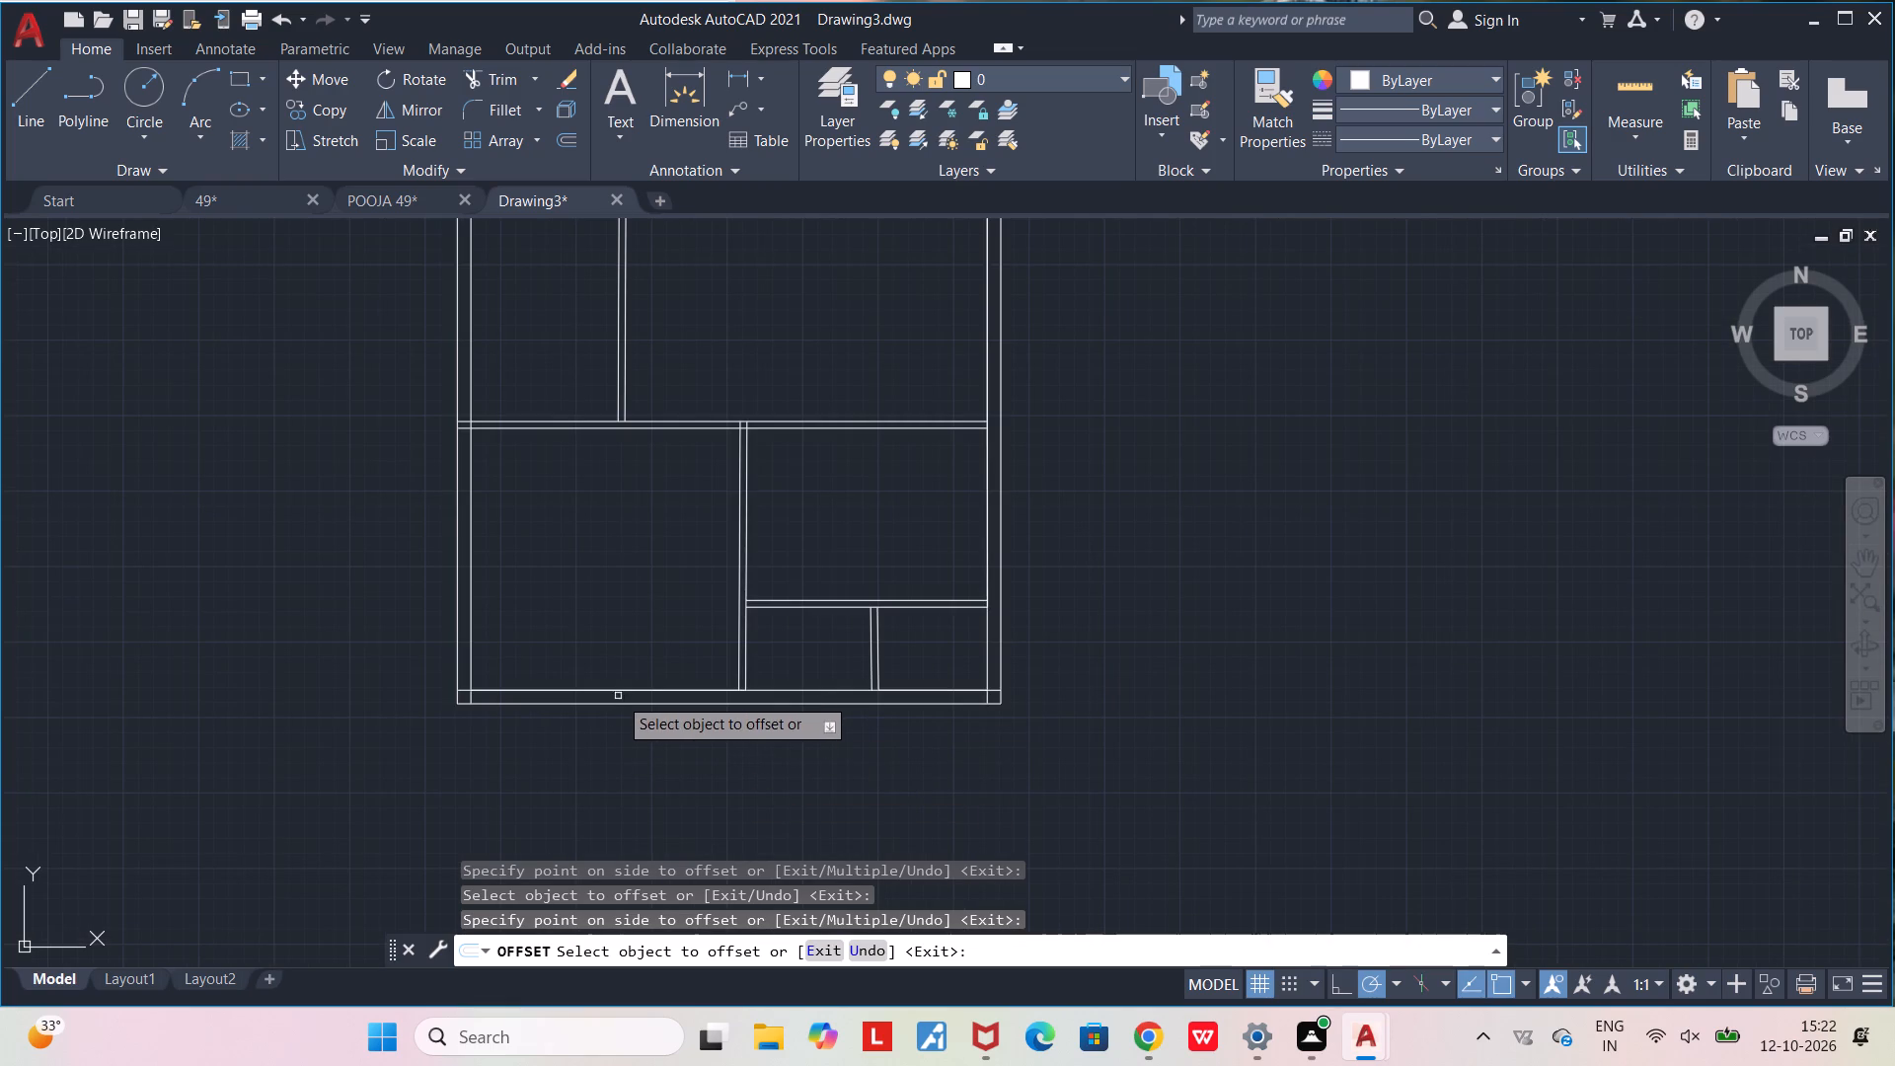
pyautogui.scroll(-2, 625, 689)
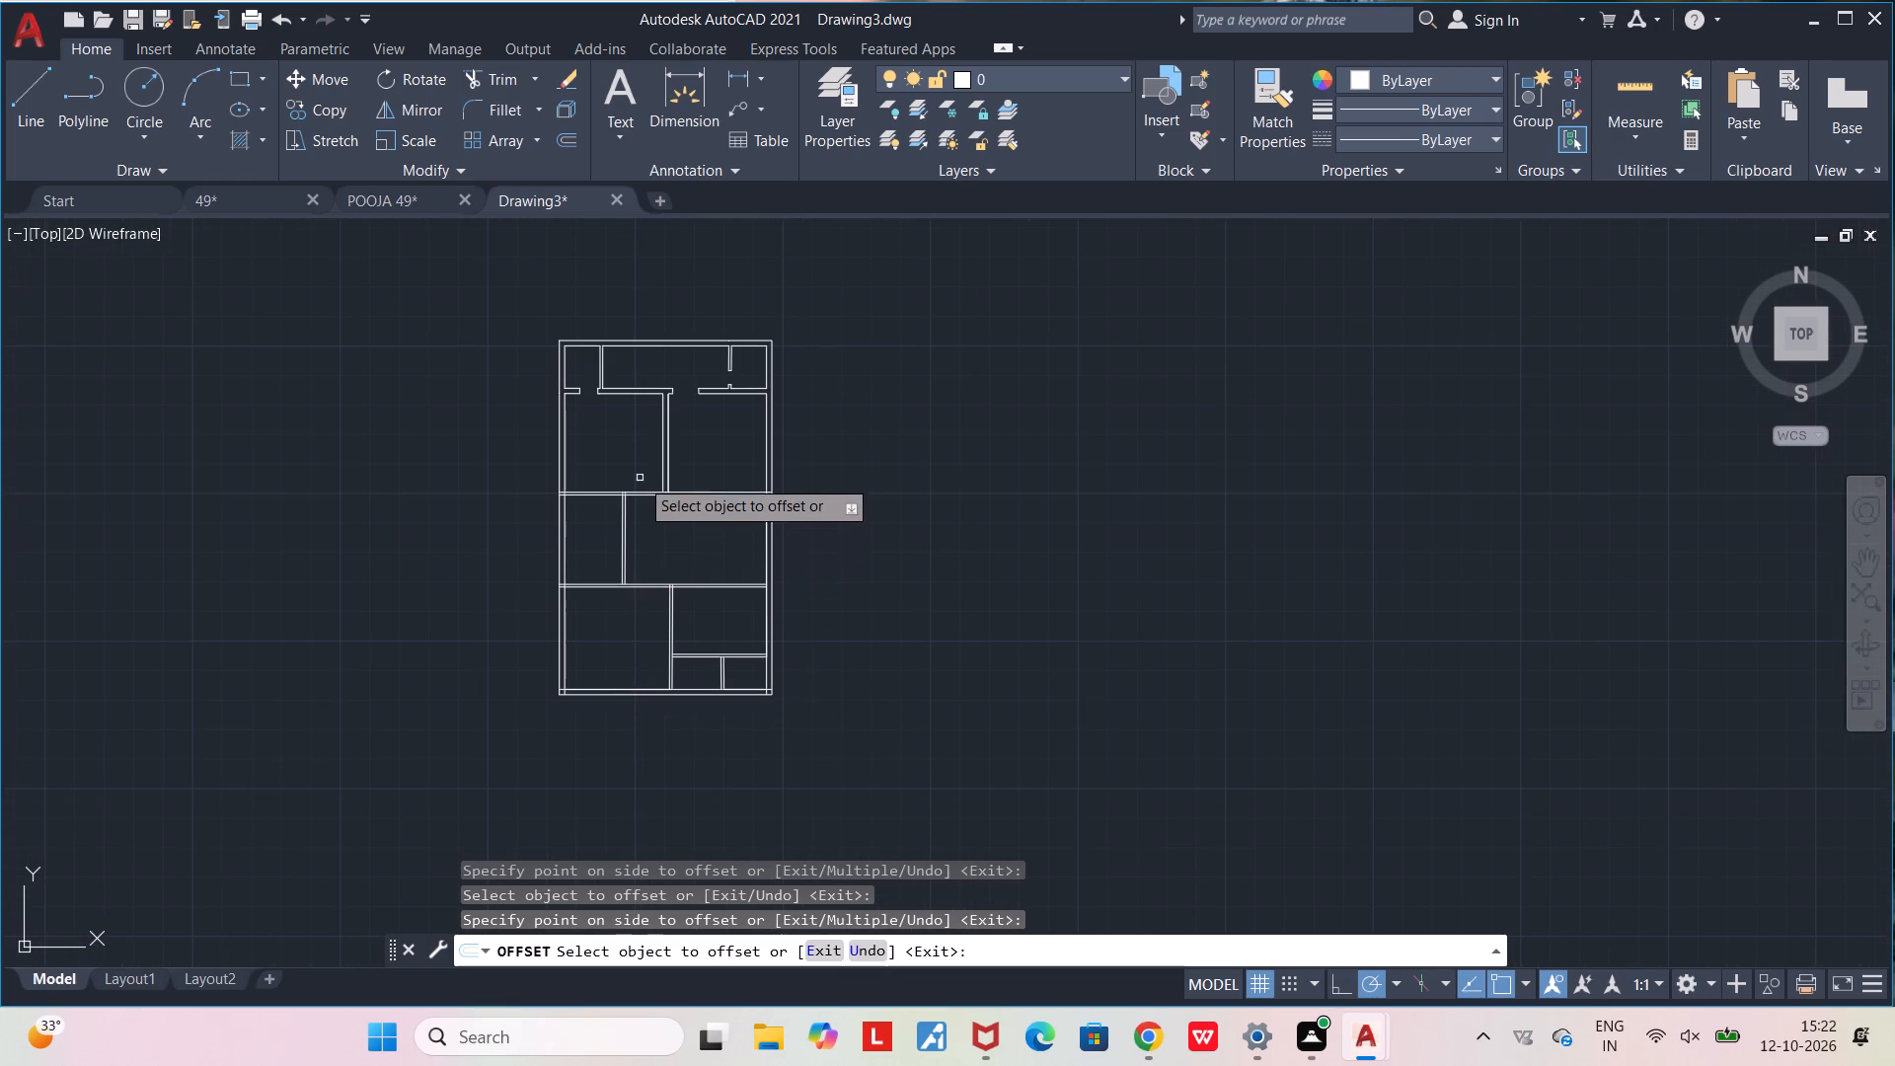
pyautogui.scroll(2, 640, 471)
pyautogui.moveTo(664, 609); pyautogui.dragTo(723, 683, button='middle')
pyautogui.press('Escape')
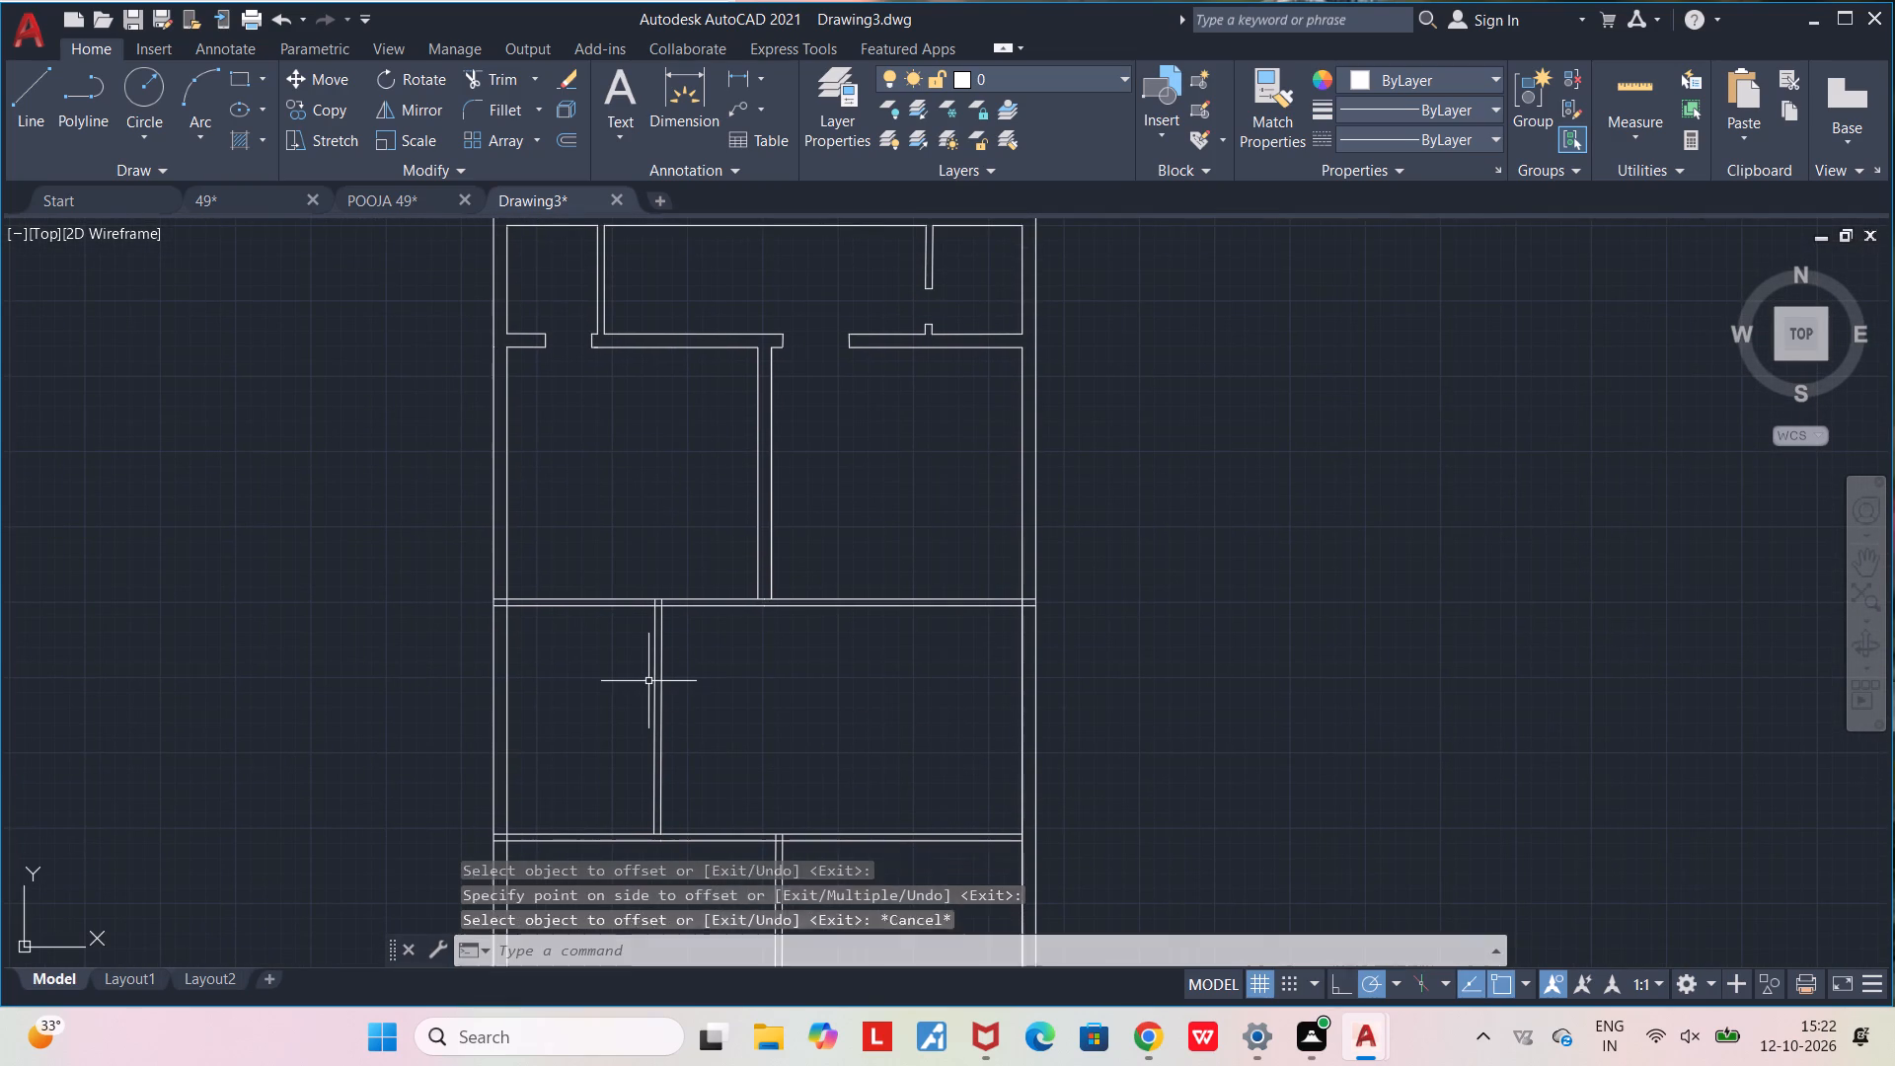
pyautogui.press('Escape')
# Draw a short vertical door-jamb line across the upper 4.5" cross wall, just left of the central wall's foot.
pyautogui.moveTo(927, 655); pyautogui.dragTo(962, 758, button='middle')
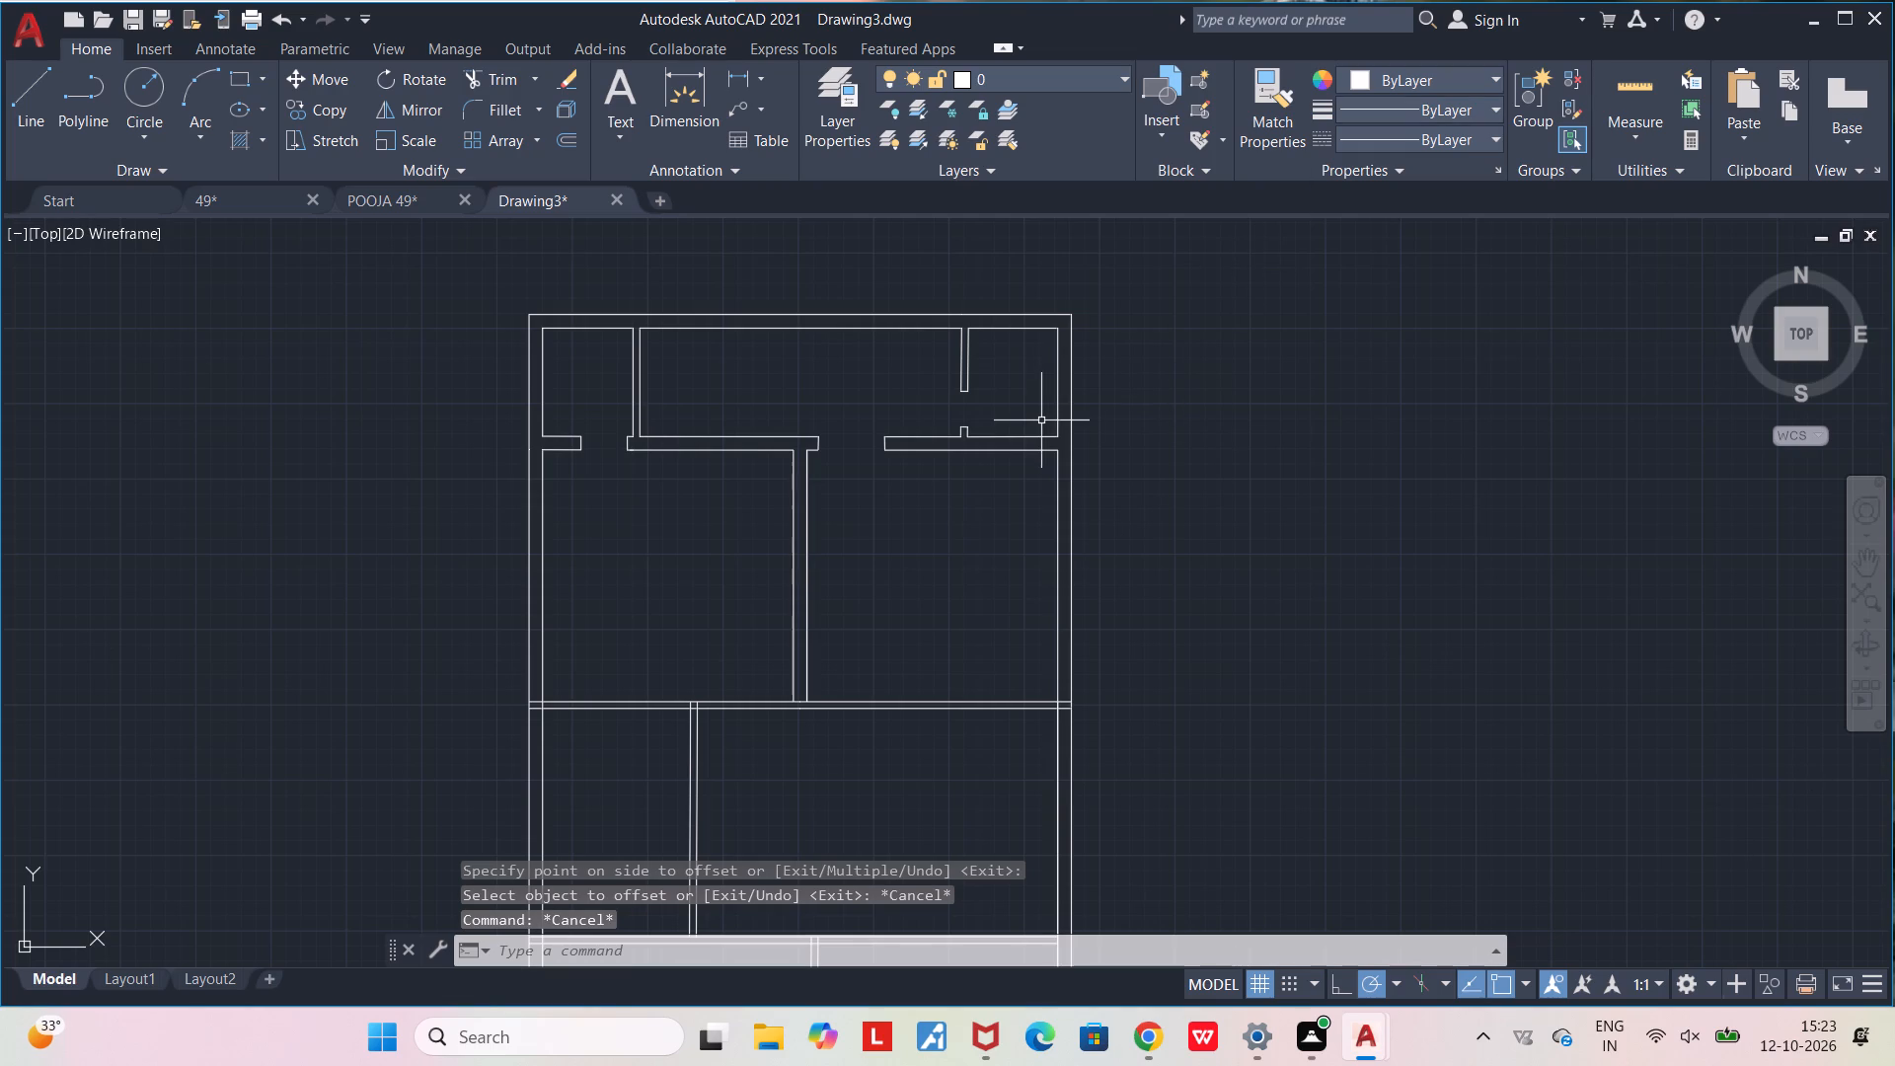
pyautogui.scroll(1, 959, 550)
pyautogui.moveTo(903, 564); pyautogui.dragTo(965, 467, button='middle')
pyautogui.scroll(-2, 965, 467)
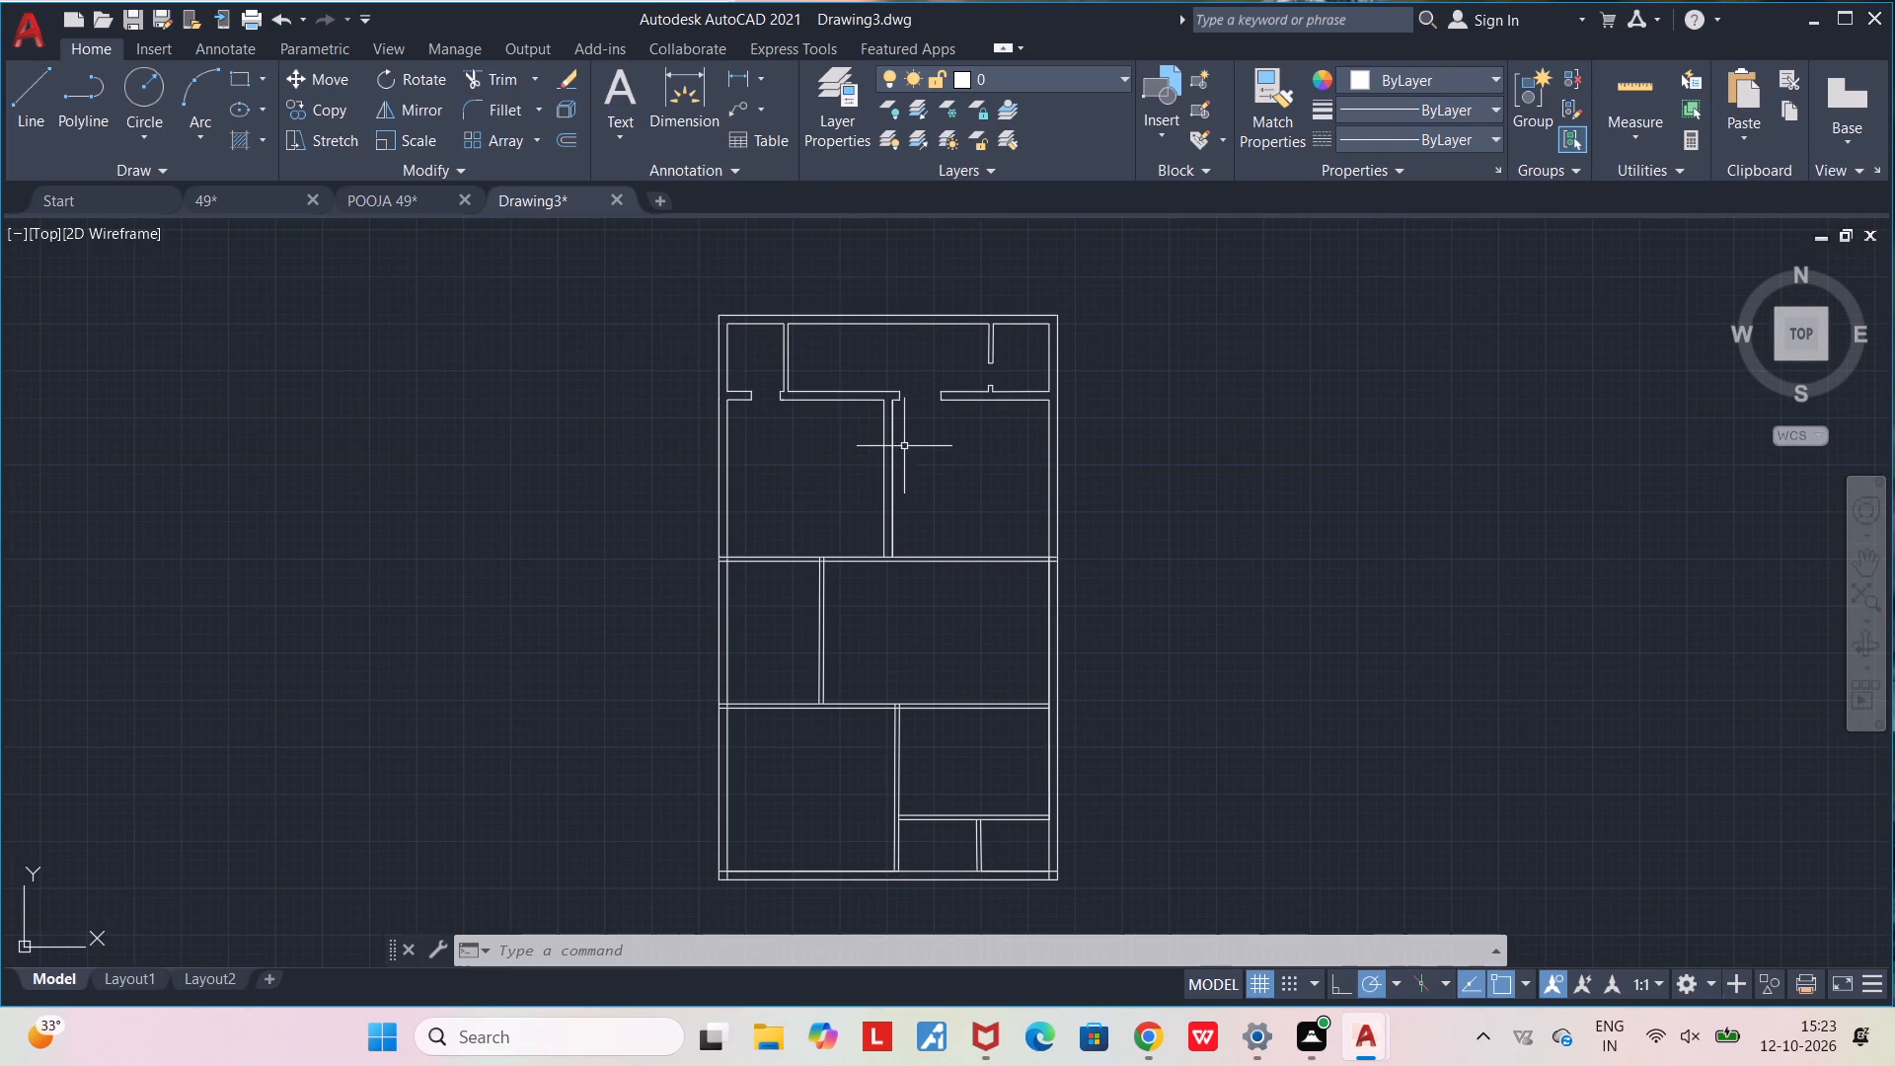
pyautogui.scroll(2, 857, 552)
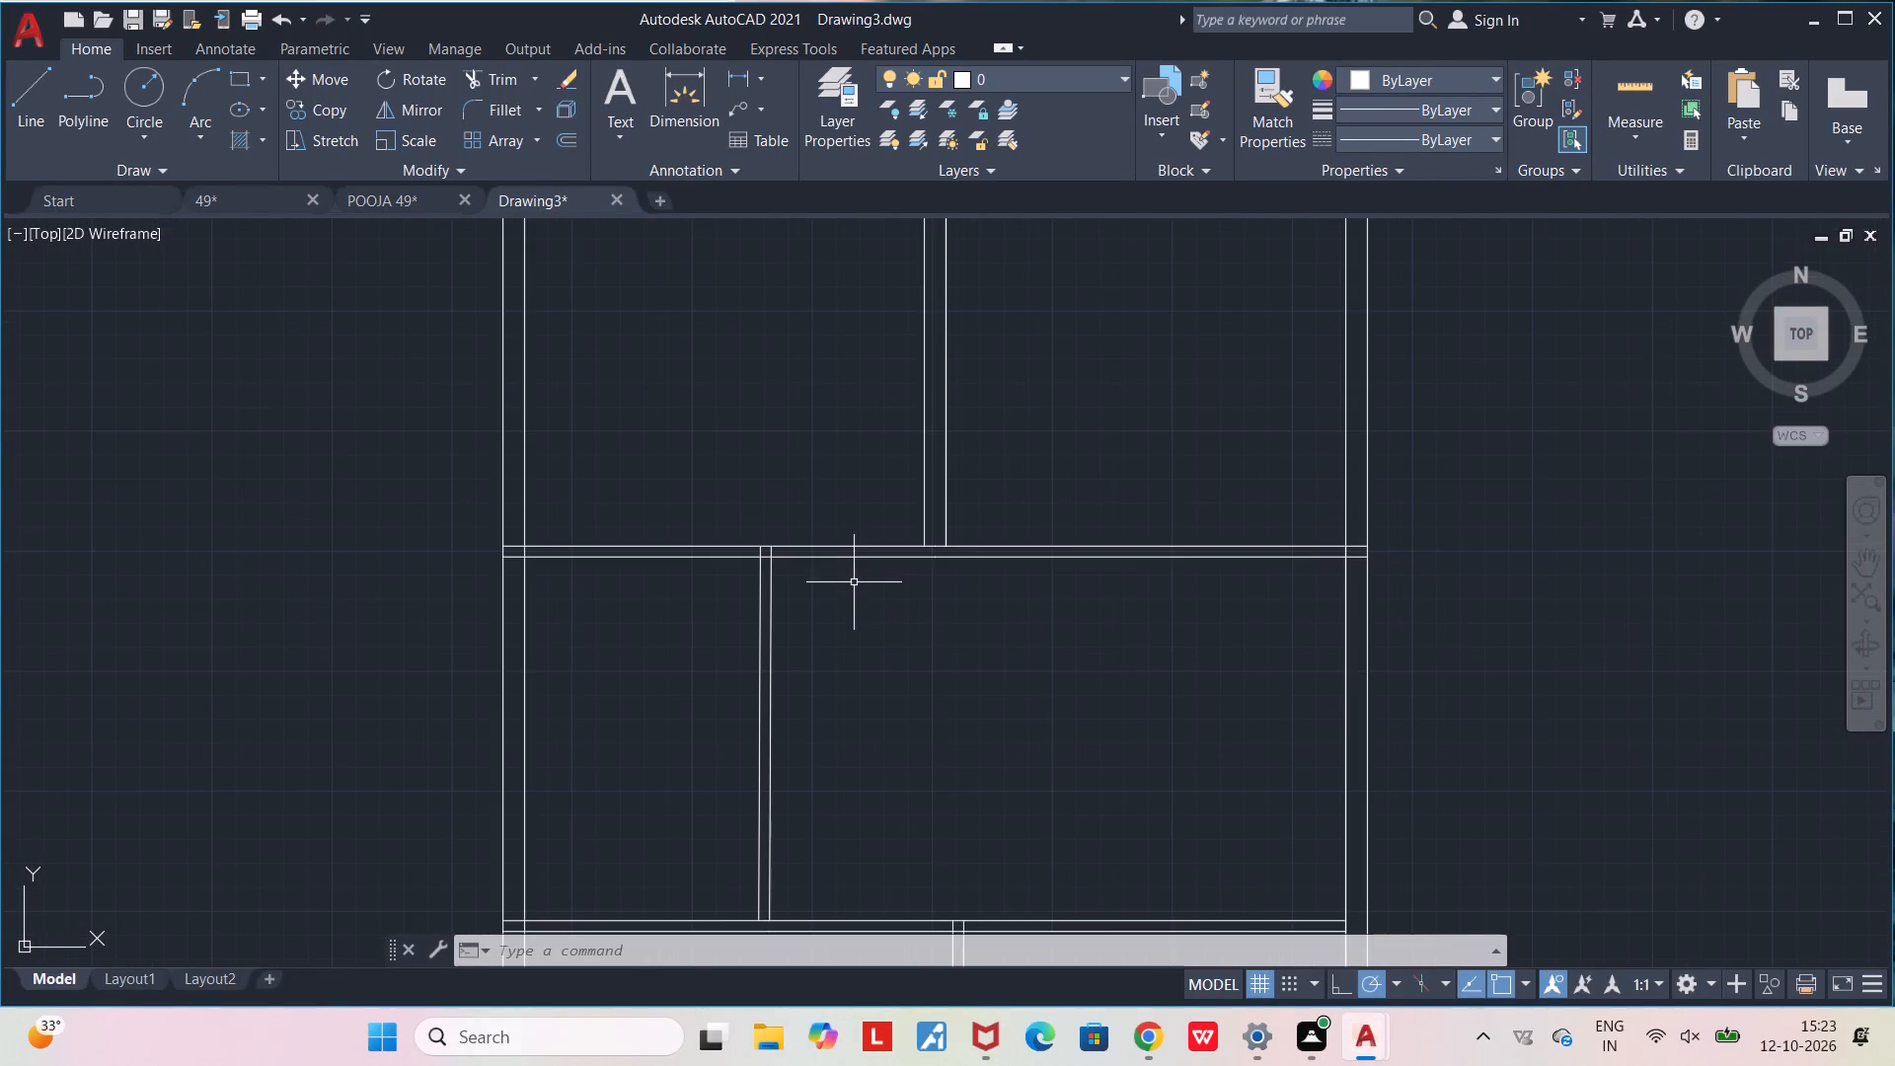
pyautogui.scroll(1, 794, 548)
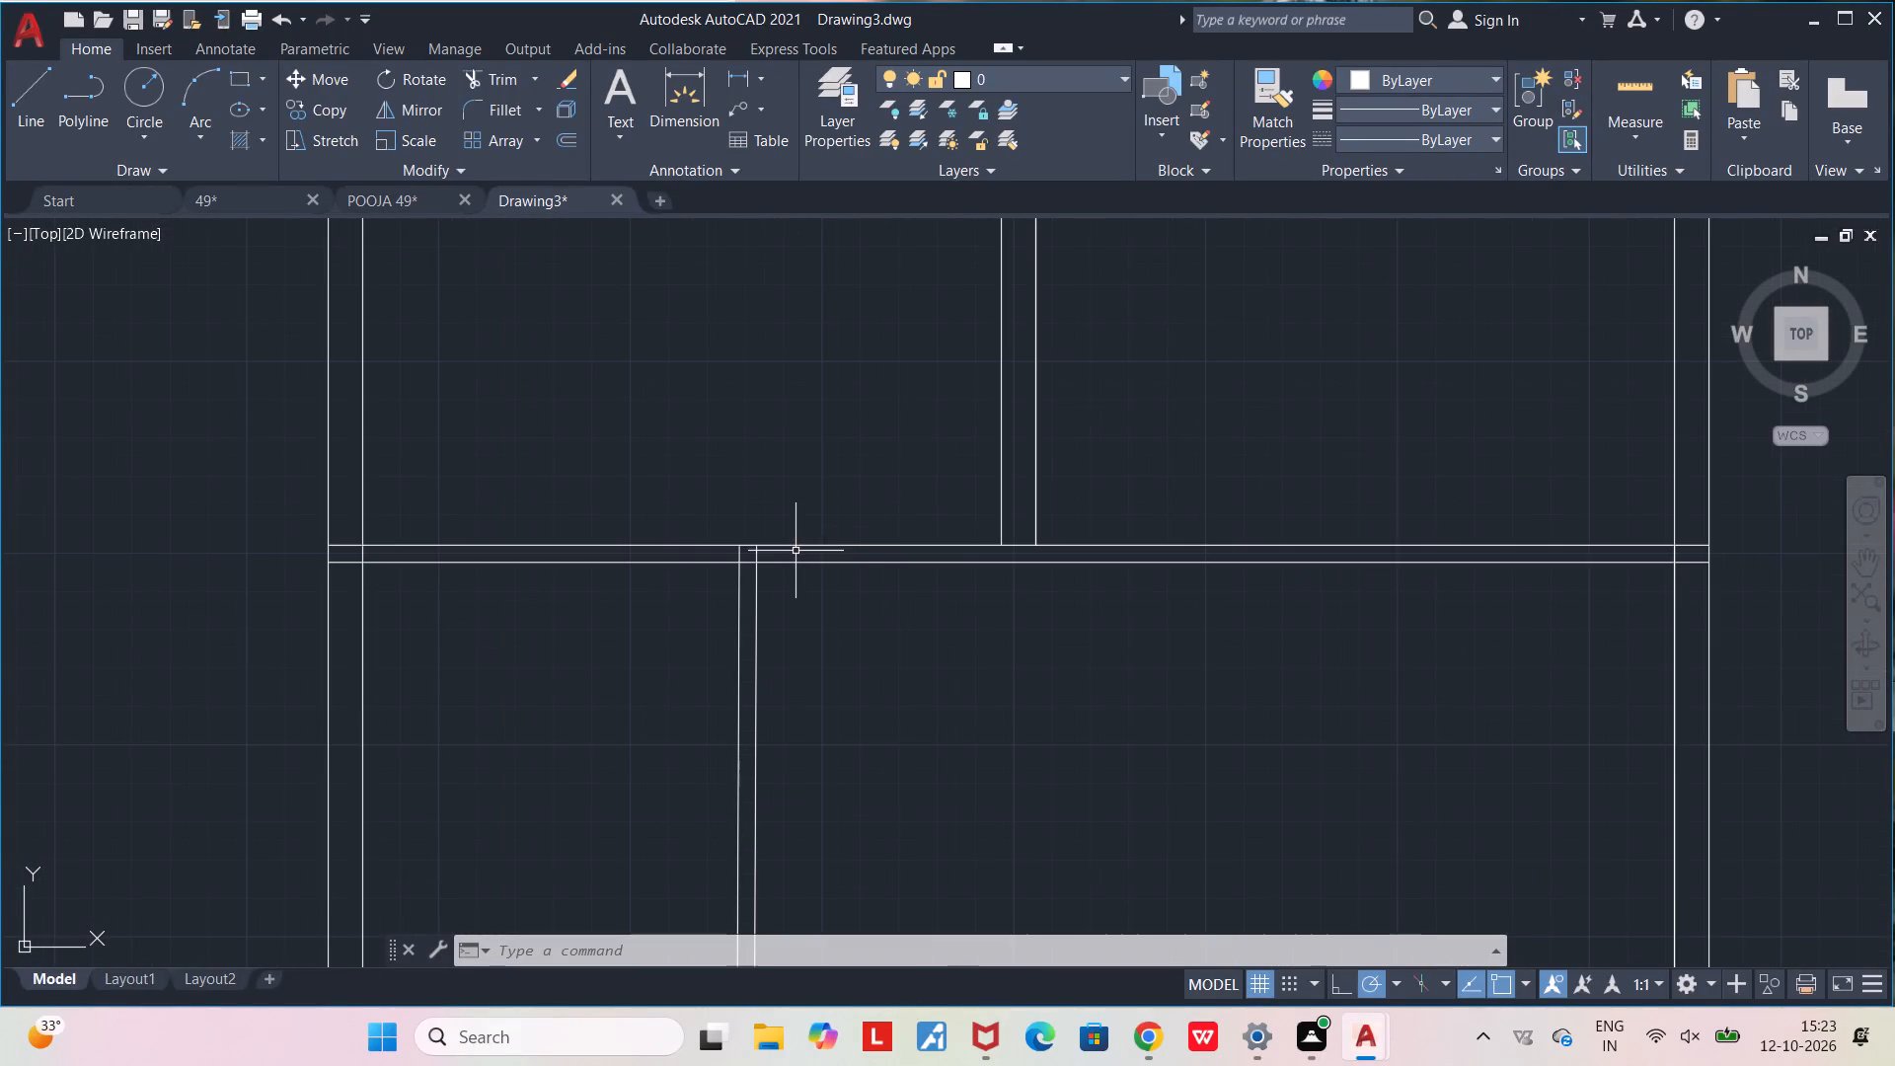
pyautogui.press('l')
pyautogui.press('Return')
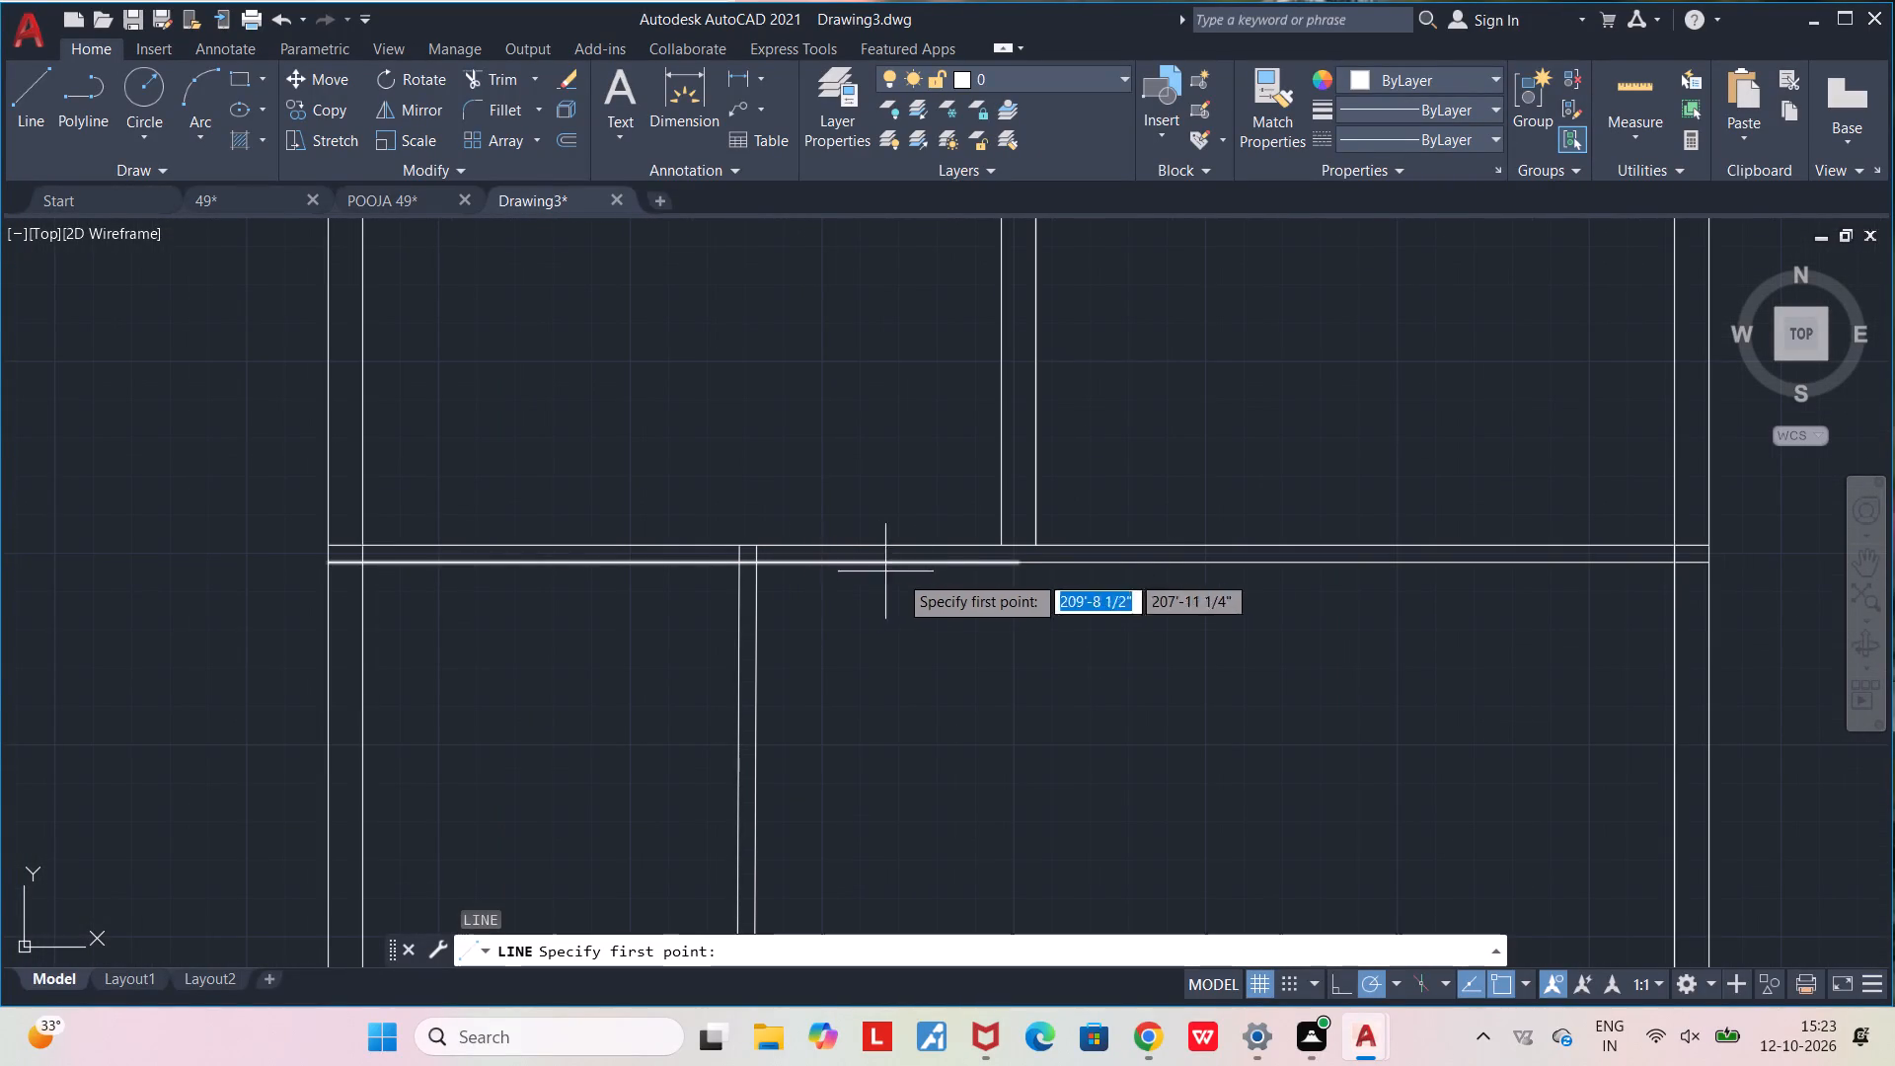
pyautogui.scroll(1, 934, 573)
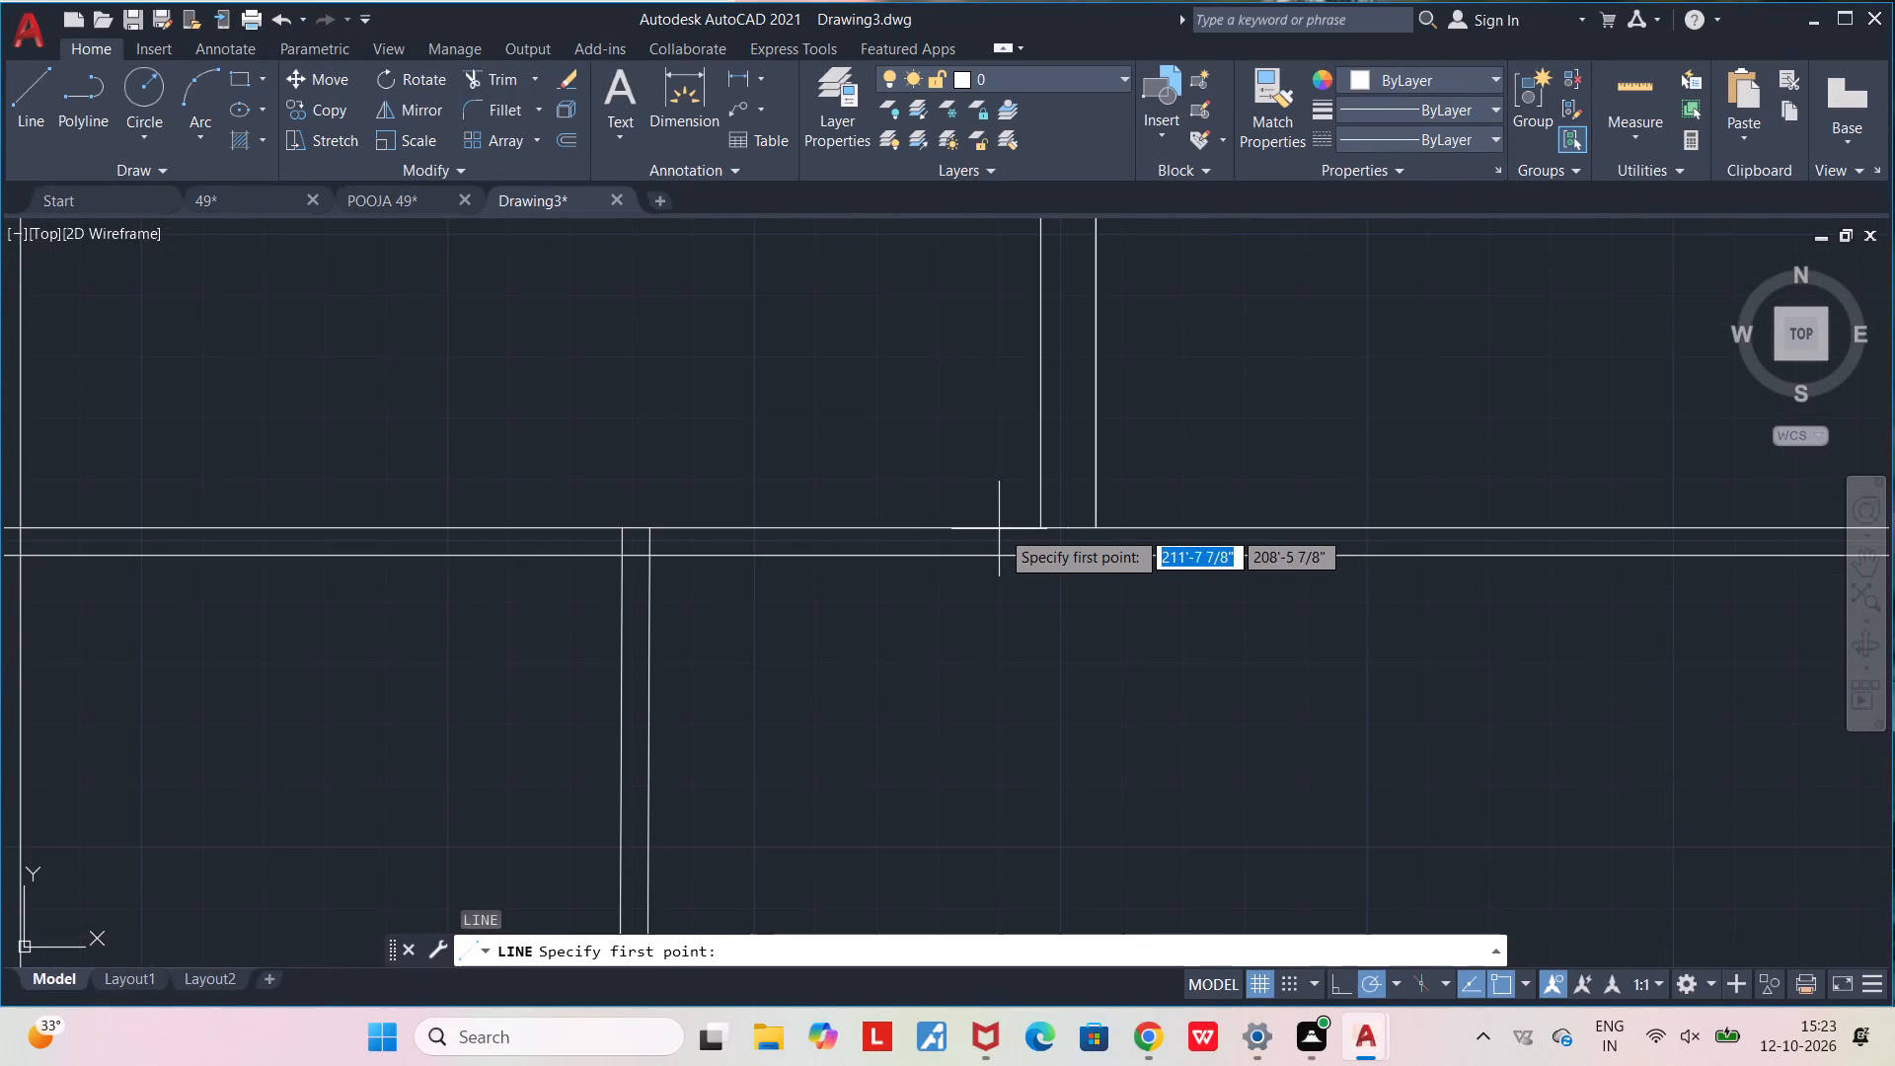
pyautogui.click(998, 528)
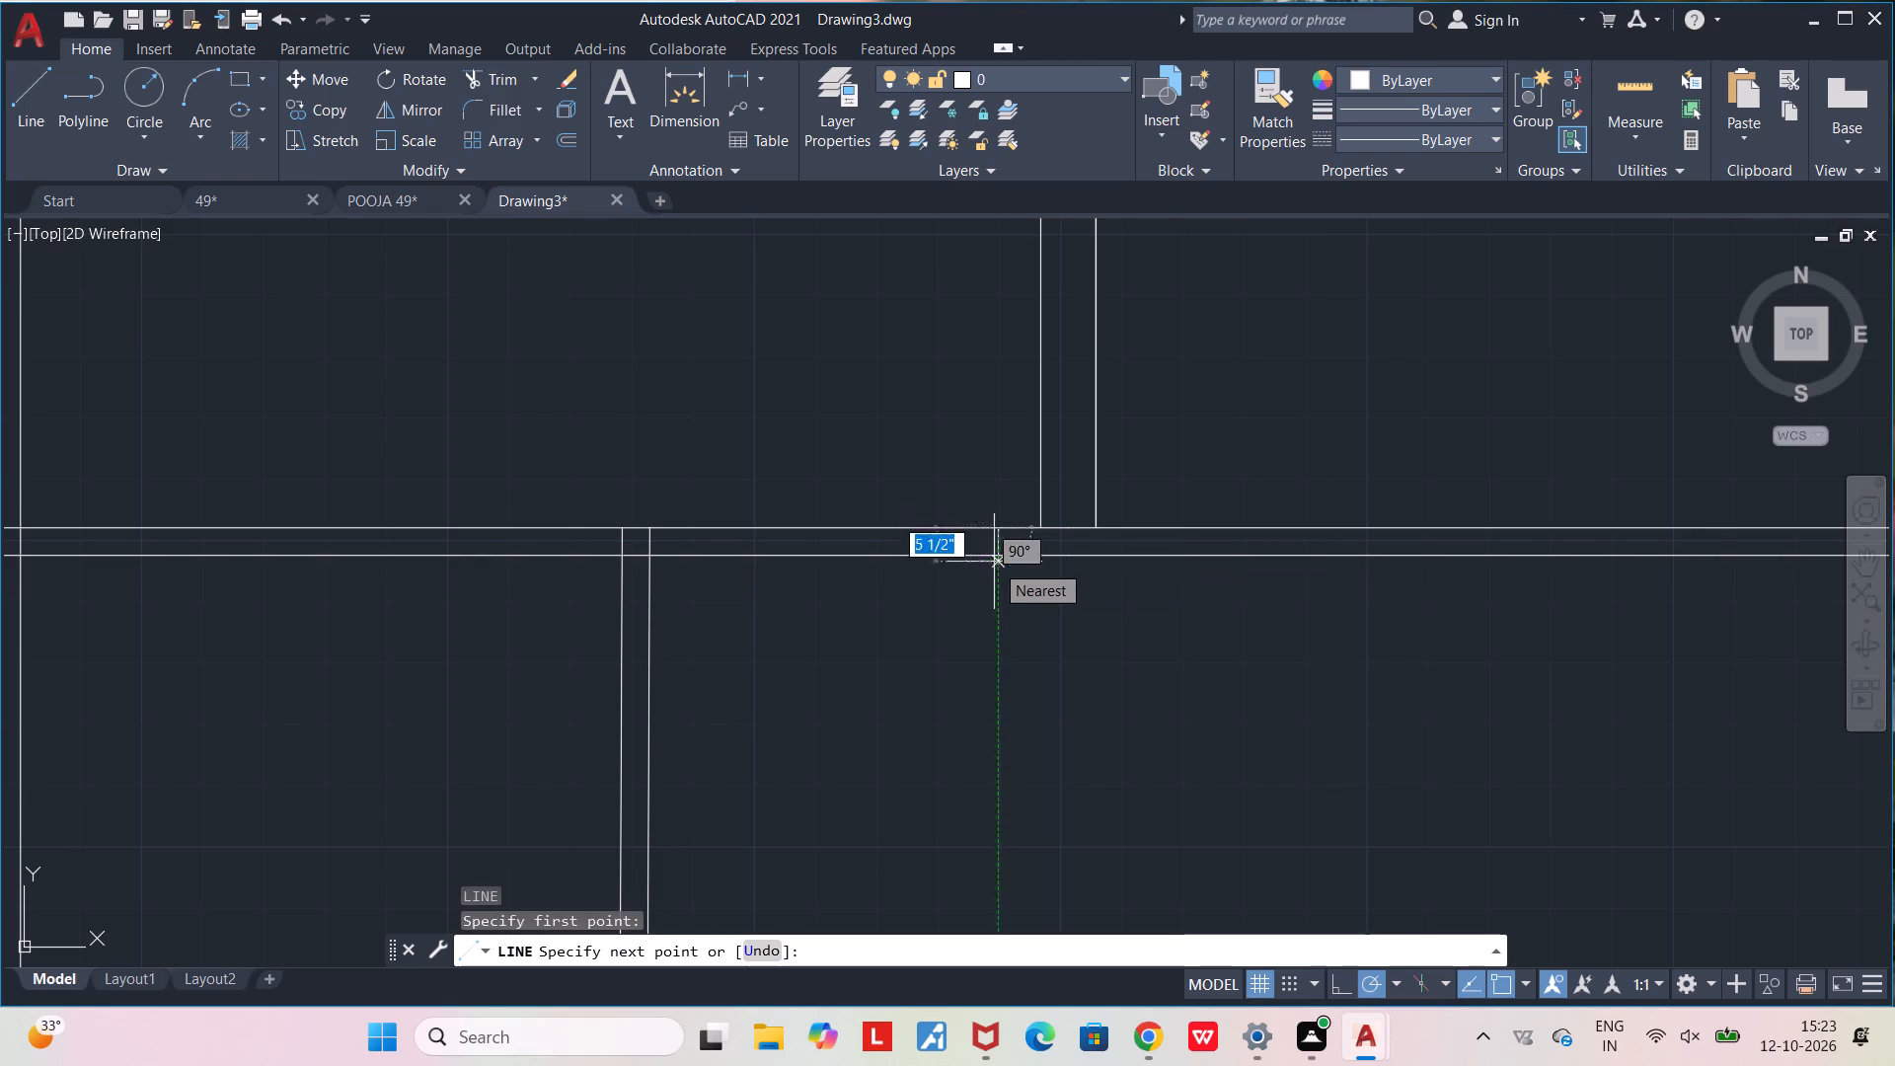
pyautogui.click(997, 577)
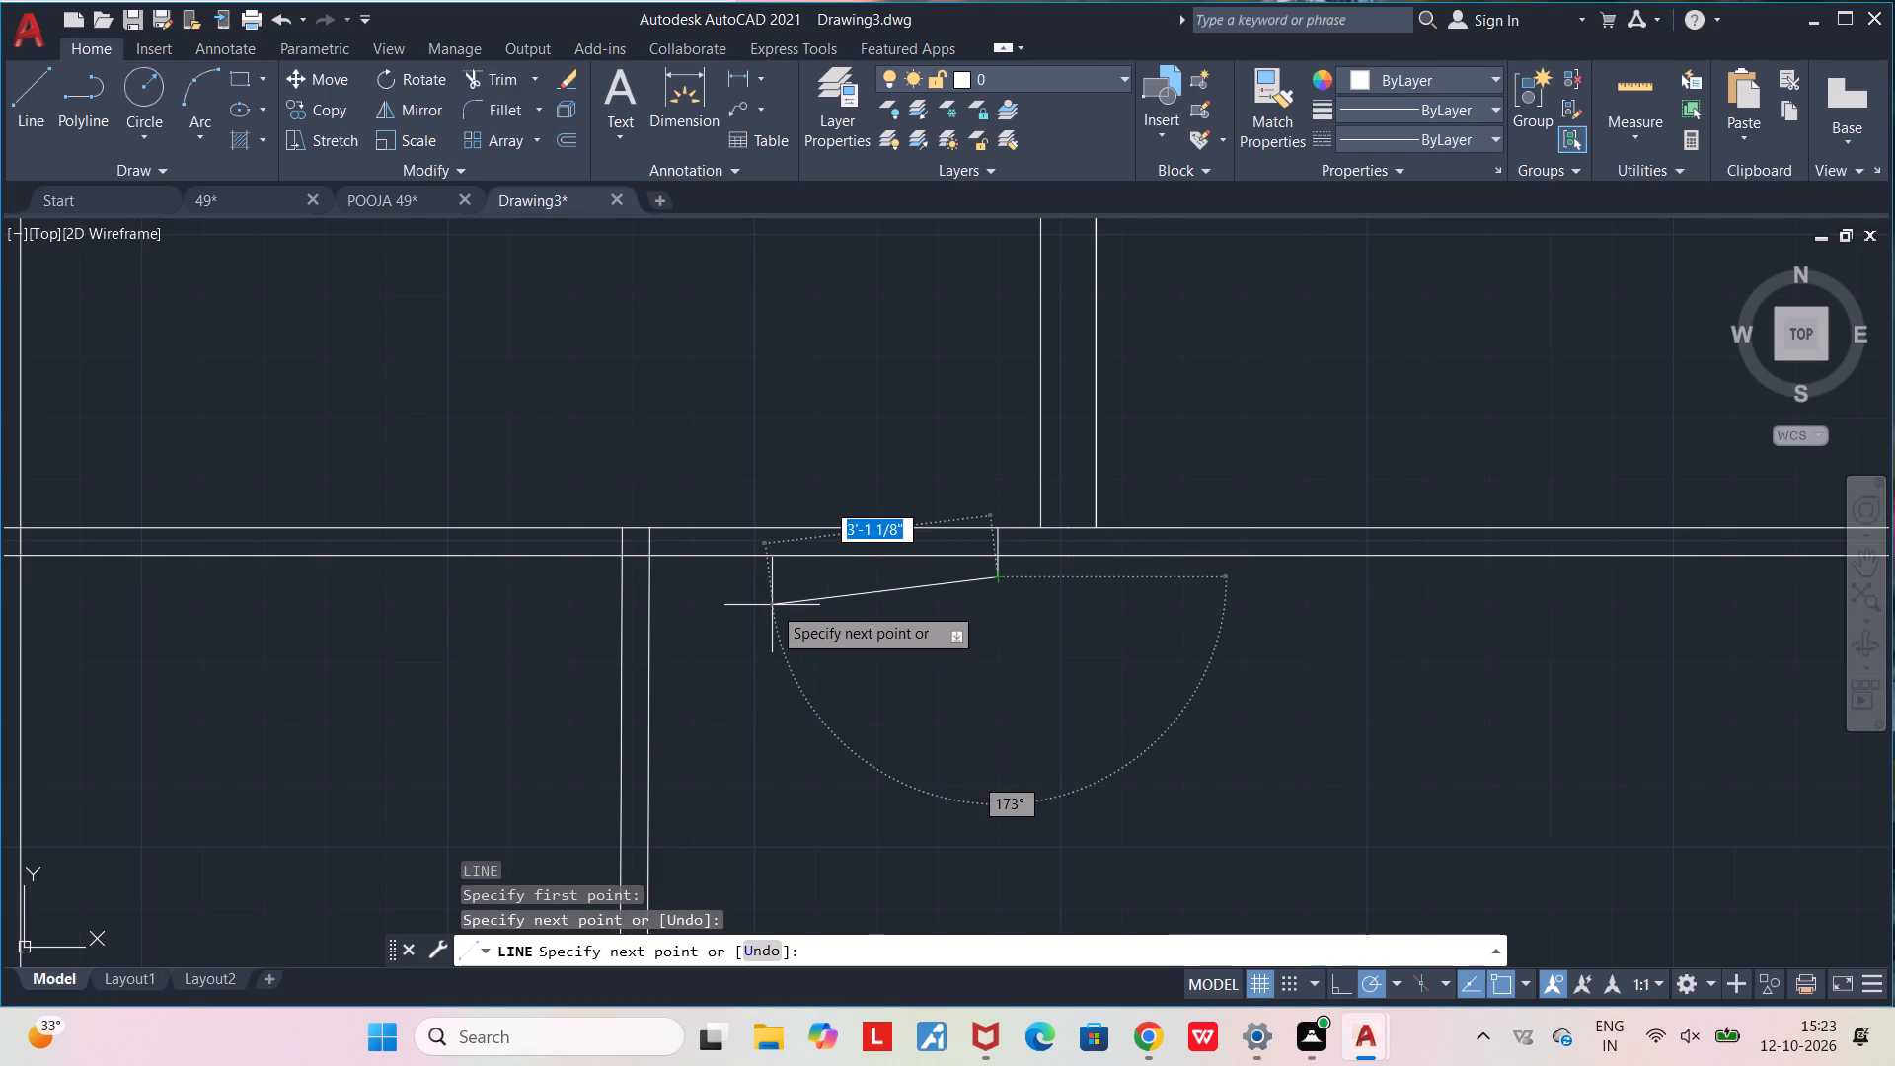
pyautogui.press('Escape')
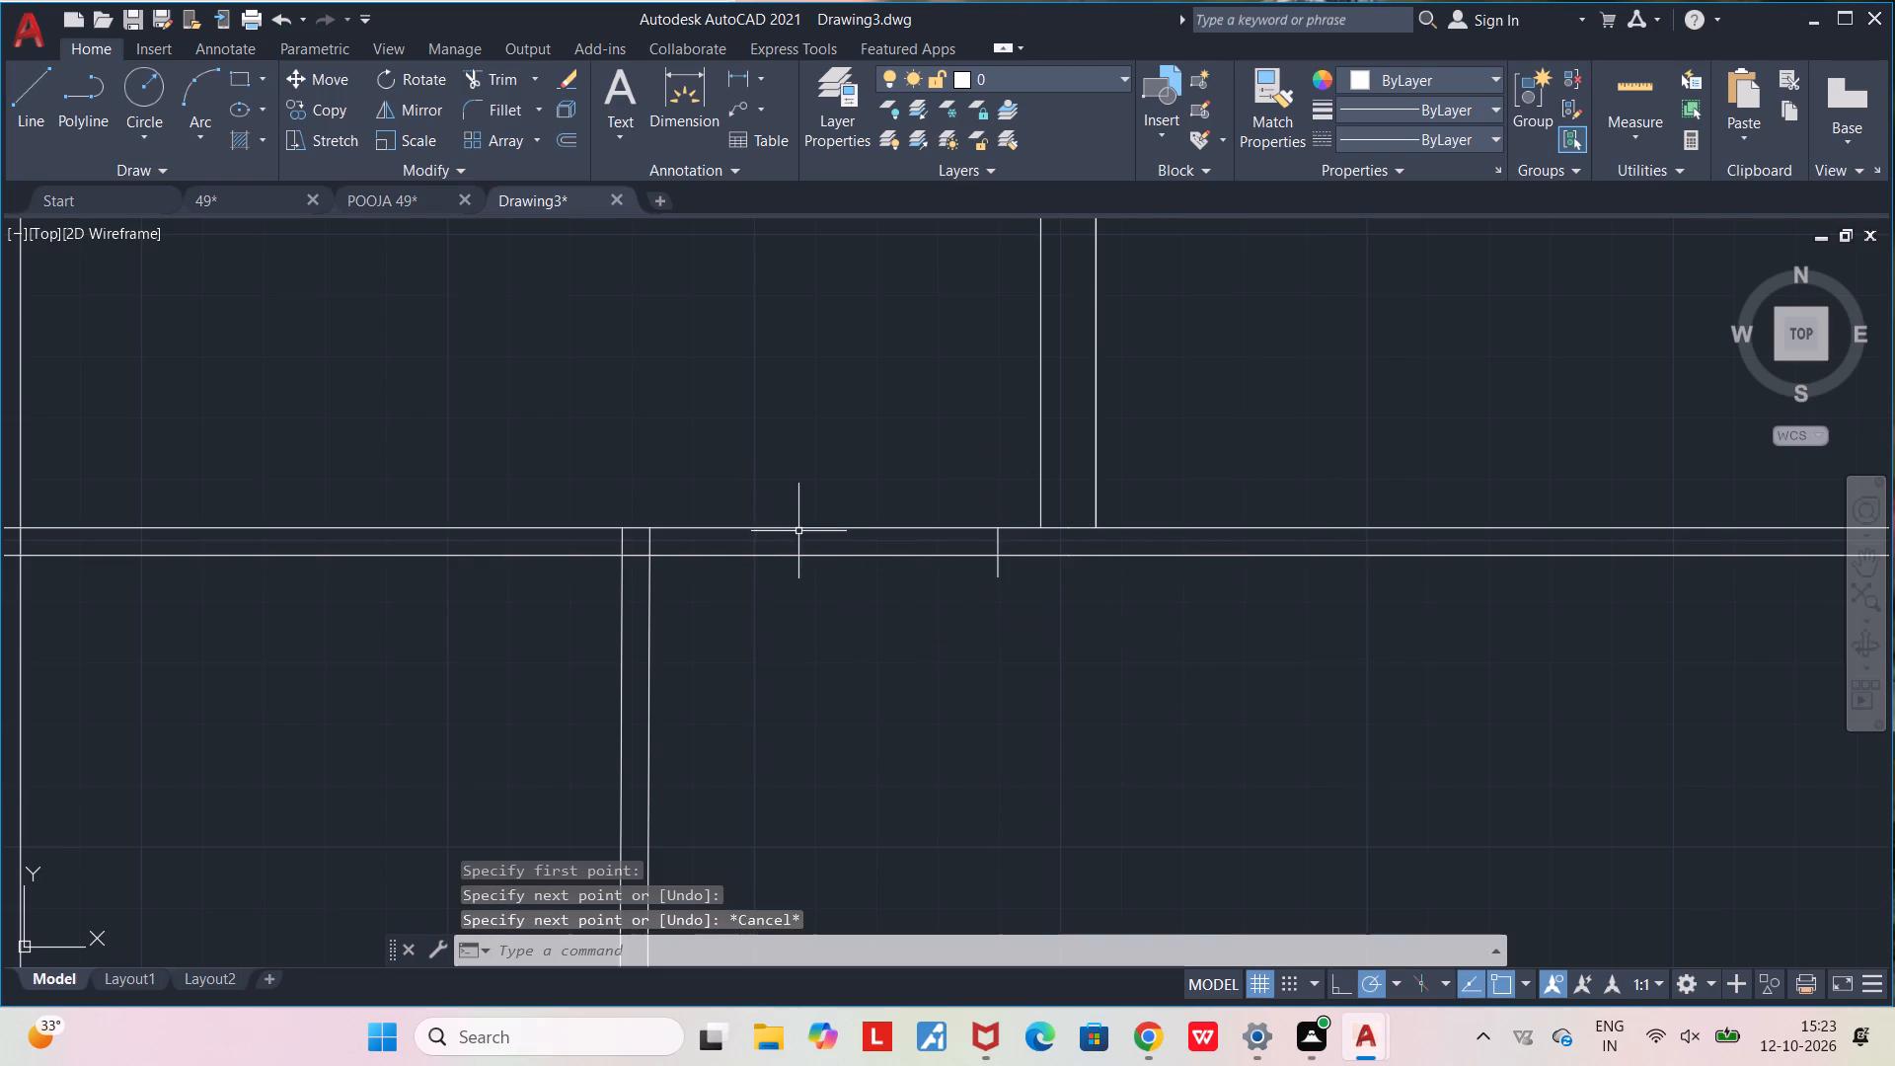
# Draw a second vertical jamb line, about 1'-1" long, across that wall between the first jamb and the partition below.
pyautogui.press('l')
pyautogui.press('Return')
pyautogui.click(831, 528)
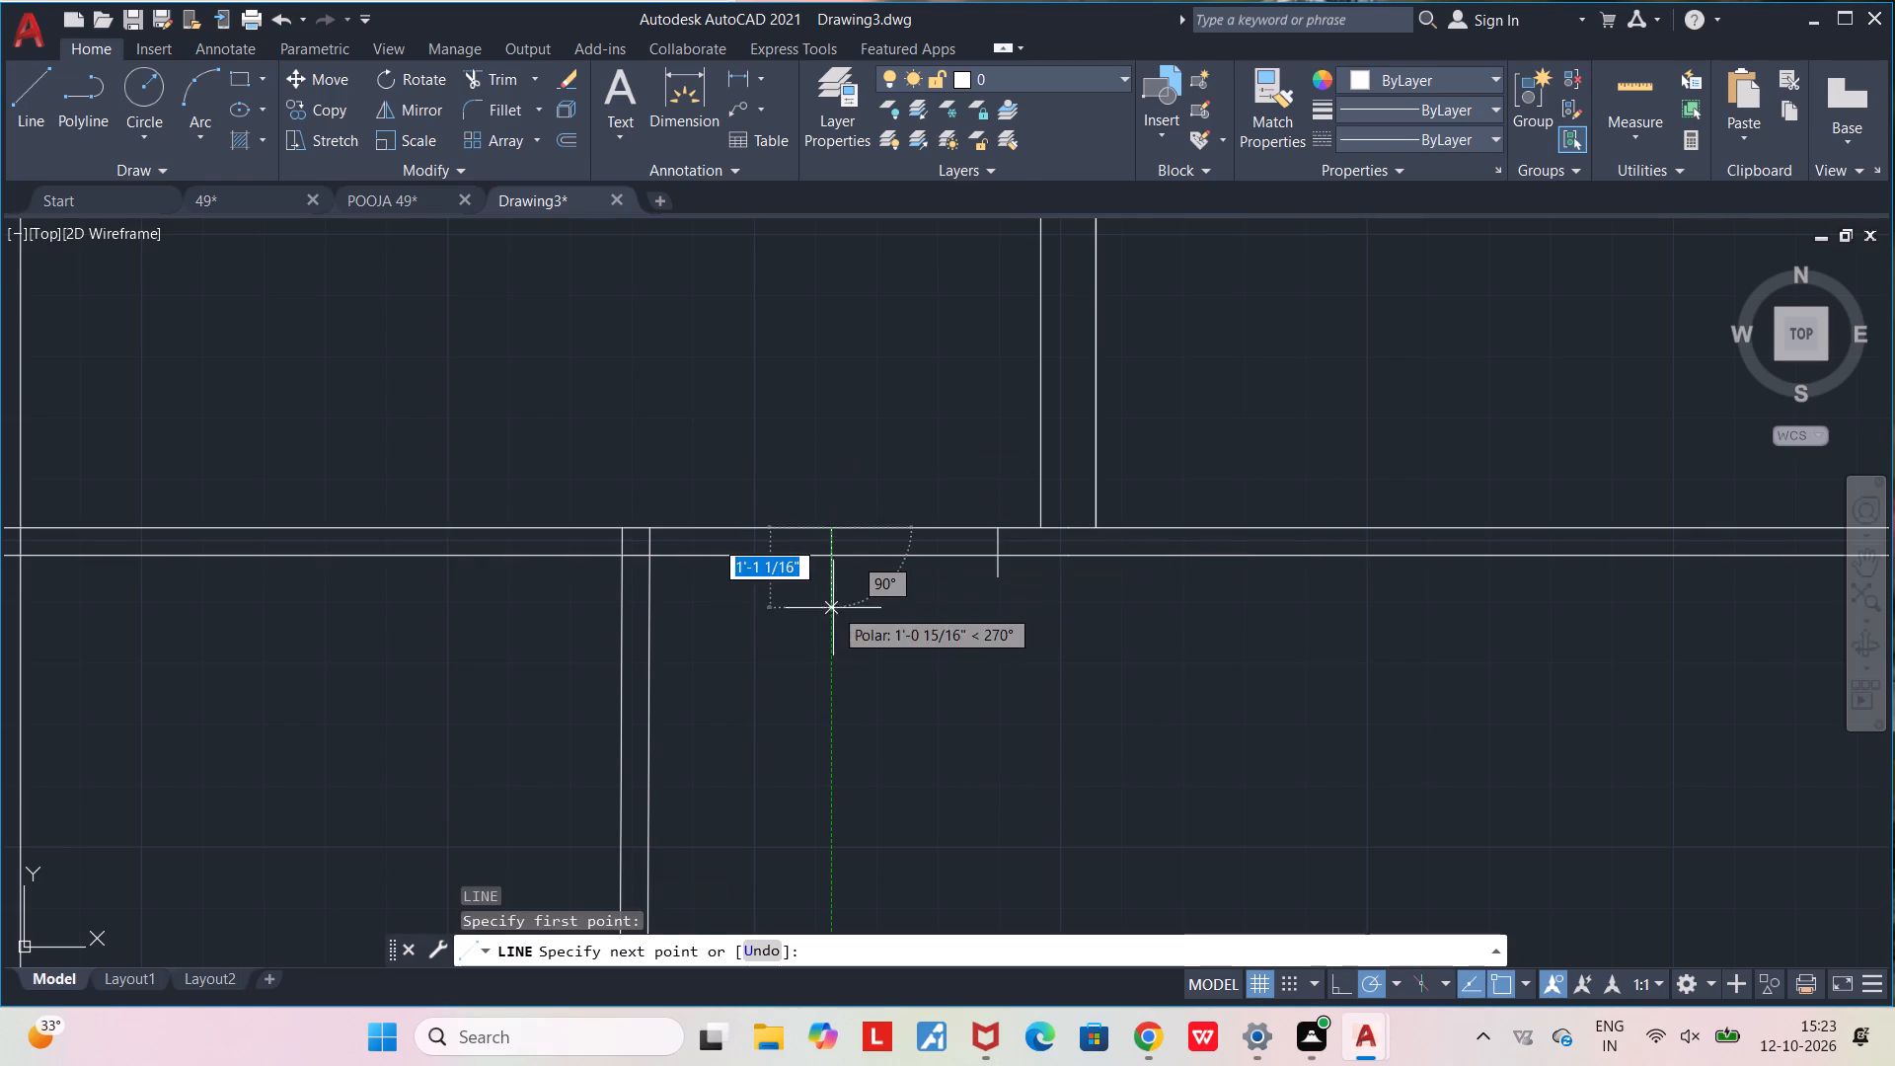
pyautogui.click(831, 606)
pyautogui.press('Escape')
# Draw a third short vertical jamb line across the same cross wall, just right of the central wall.
pyautogui.scroll(1, 1087, 669)
pyautogui.moveTo(1081, 669); pyautogui.dragTo(776, 708, button='middle')
pyautogui.press('l')
pyautogui.press('Return')
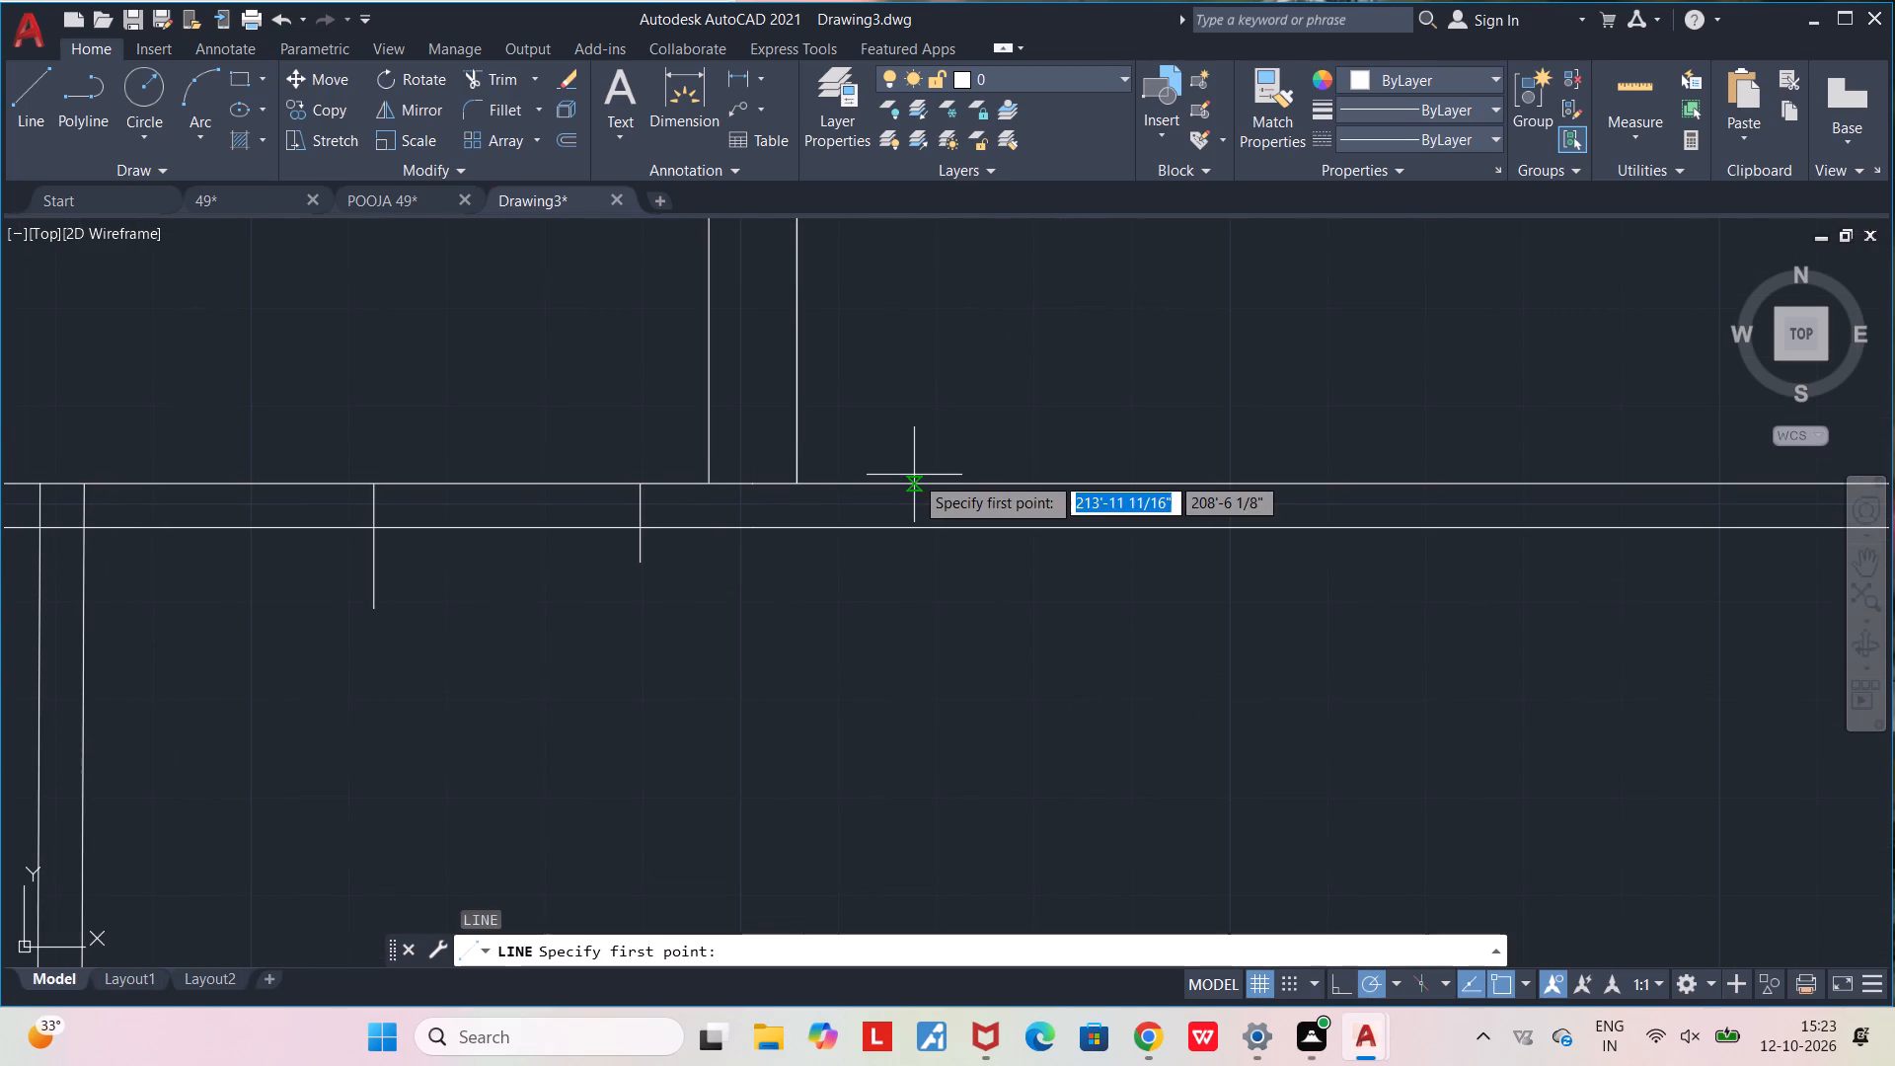
pyautogui.click(914, 485)
pyautogui.click(919, 591)
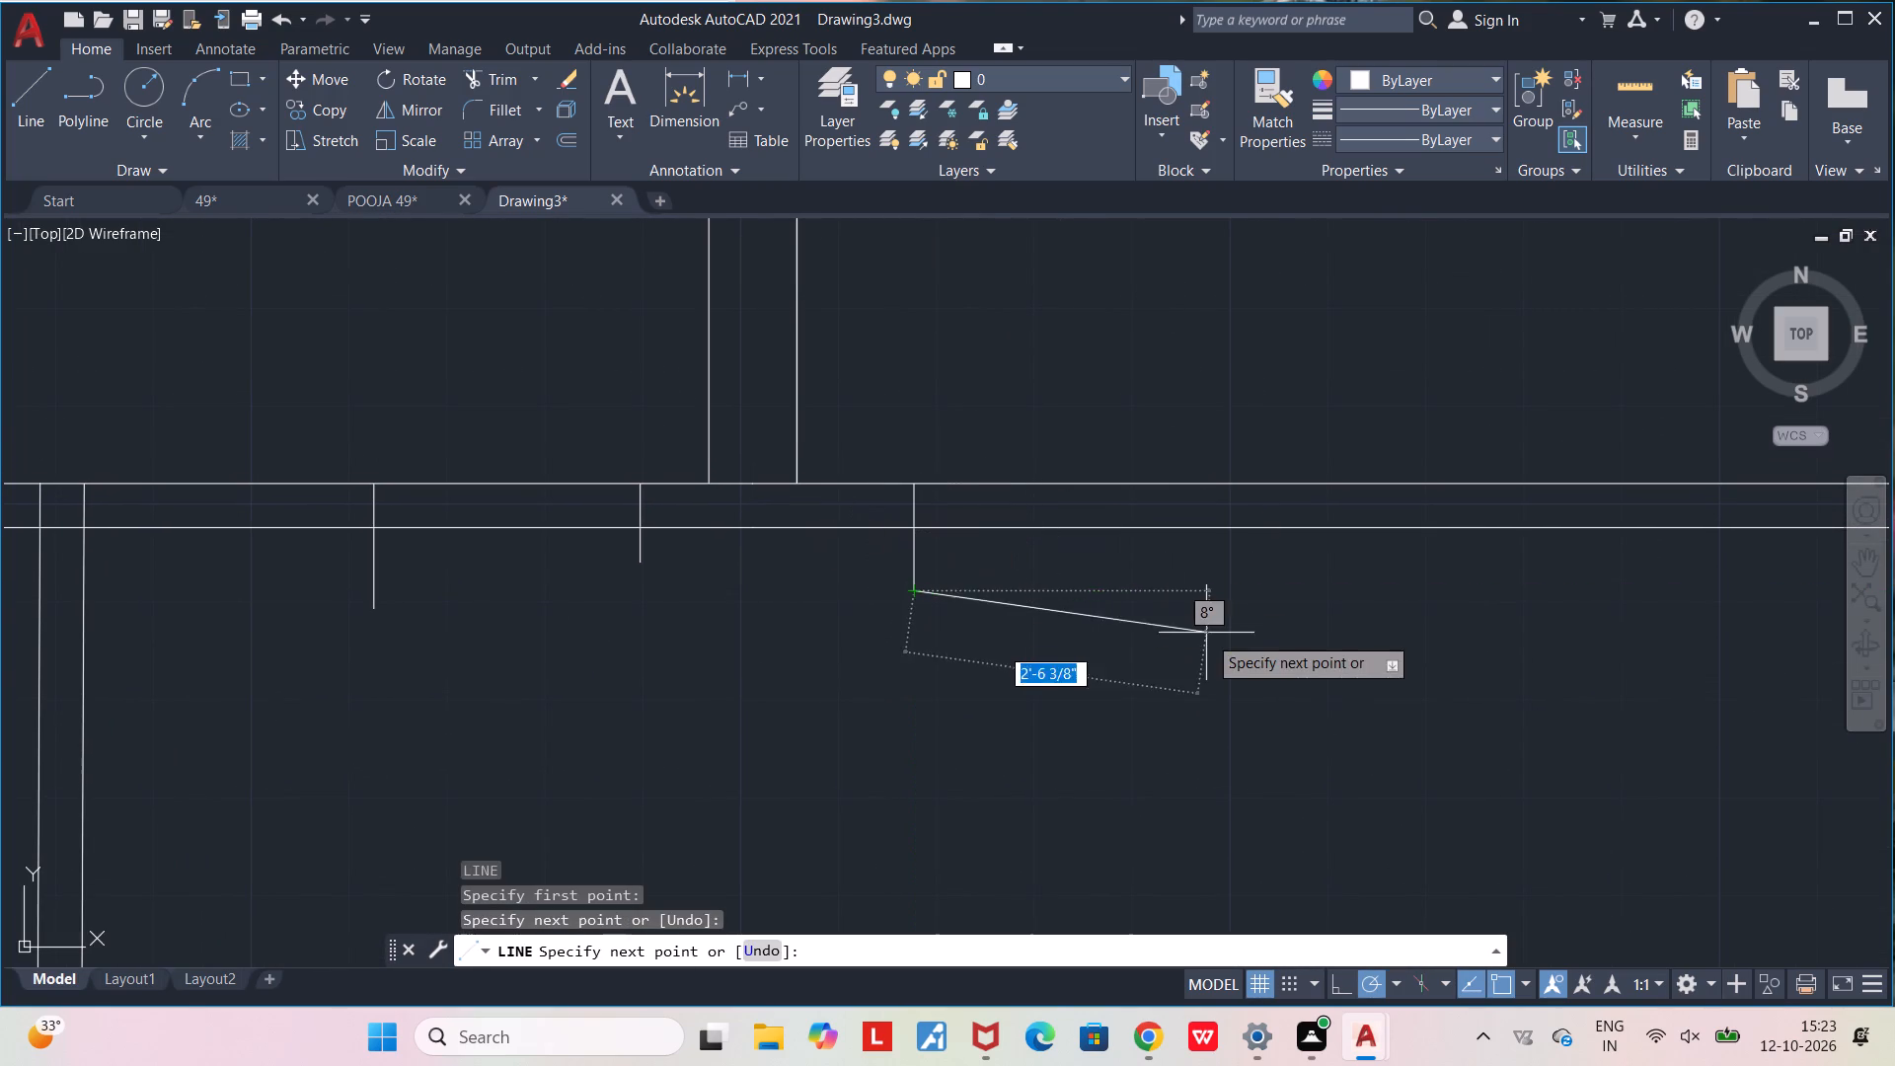
pyautogui.press('Escape')
pyautogui.press('Escape')
# Trim the ends of the three jamb lines that overhang below the cross wall.
pyautogui.press('t')
pyautogui.press('r')
pyautogui.press('Return')
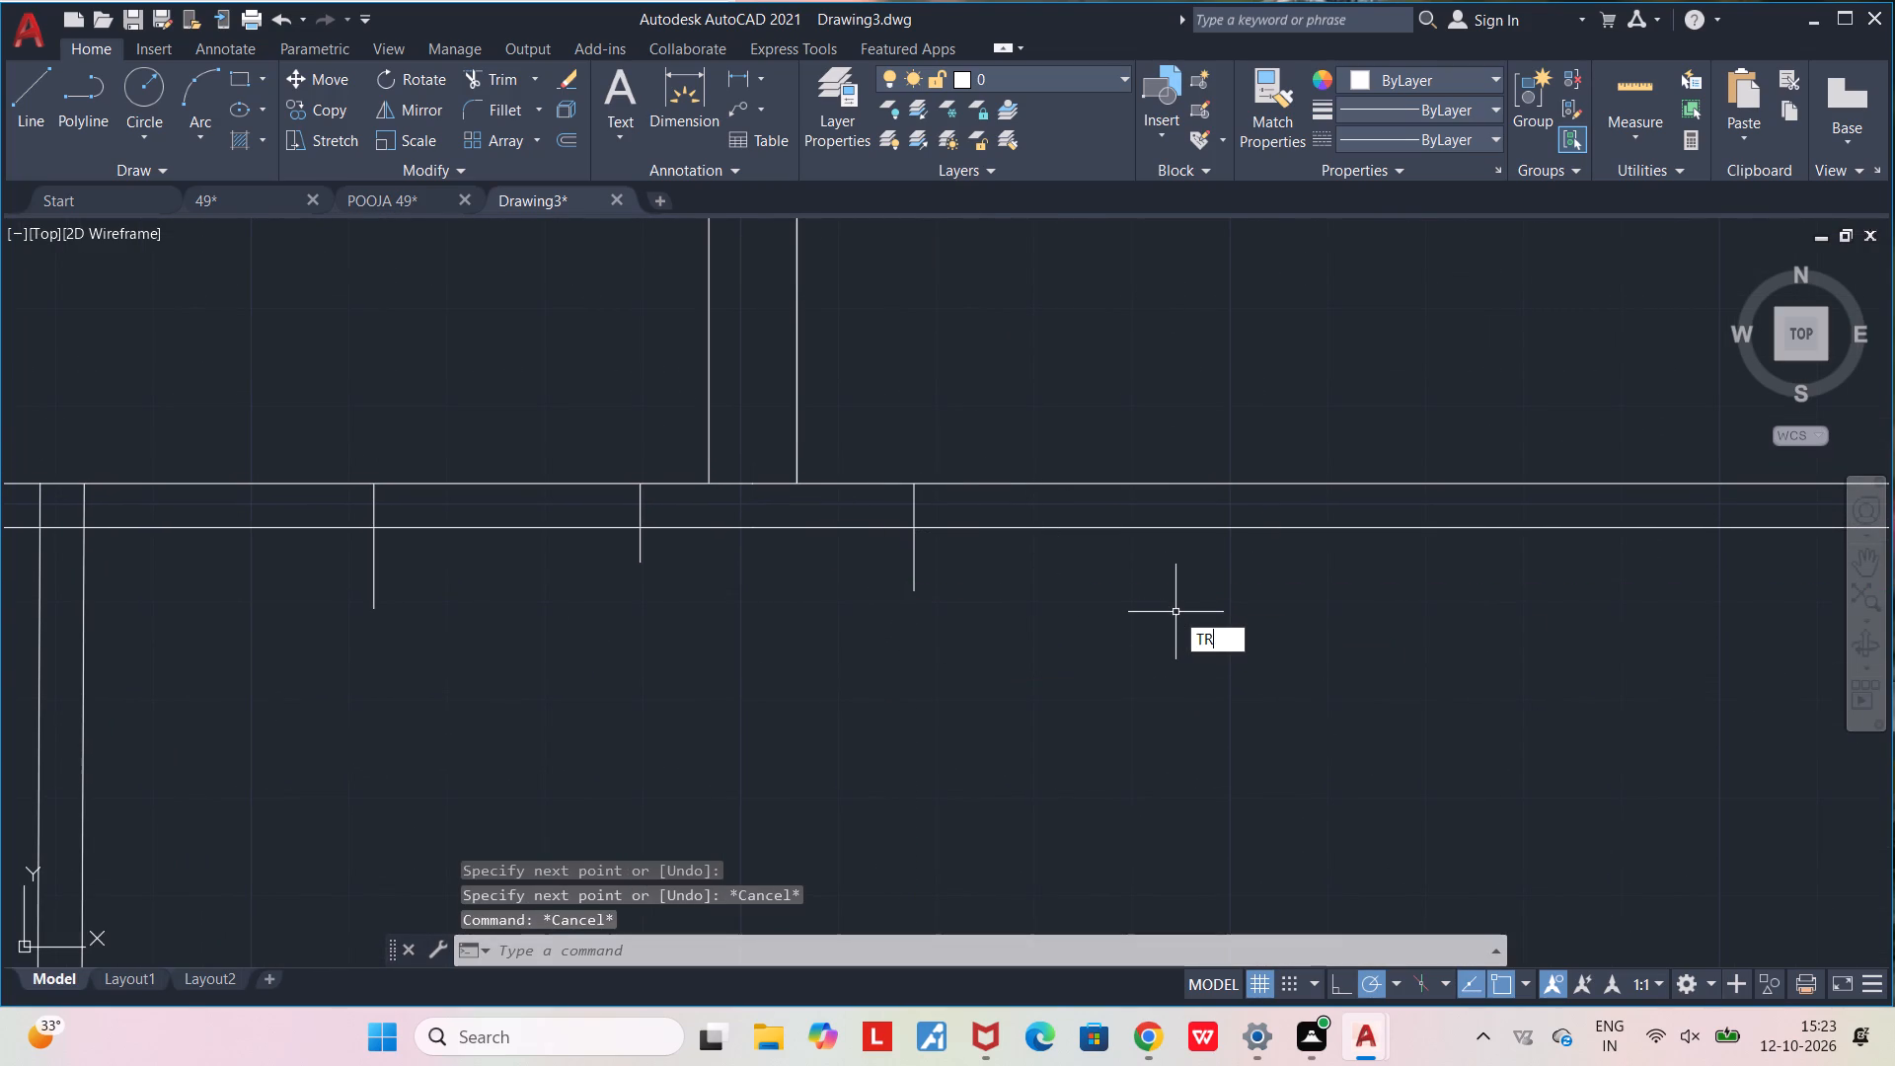
pyautogui.click(917, 554)
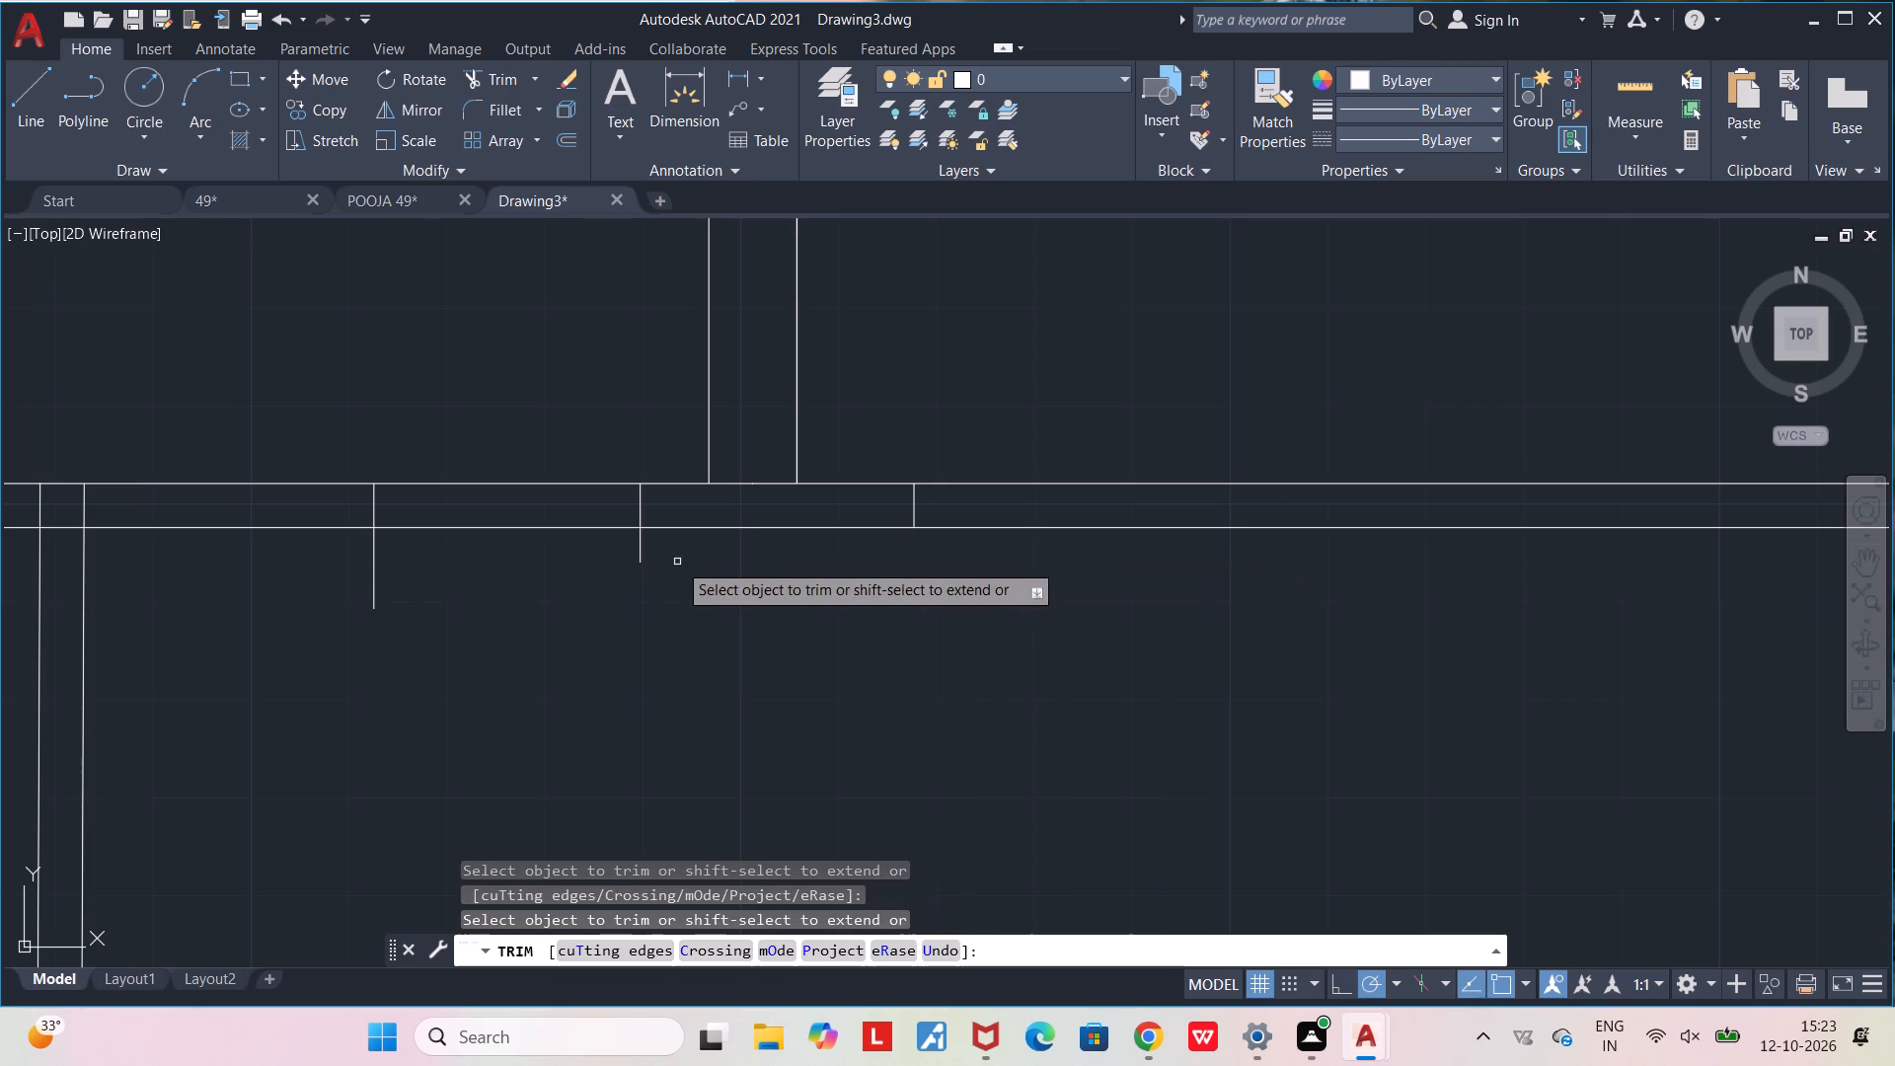
pyautogui.click(641, 555)
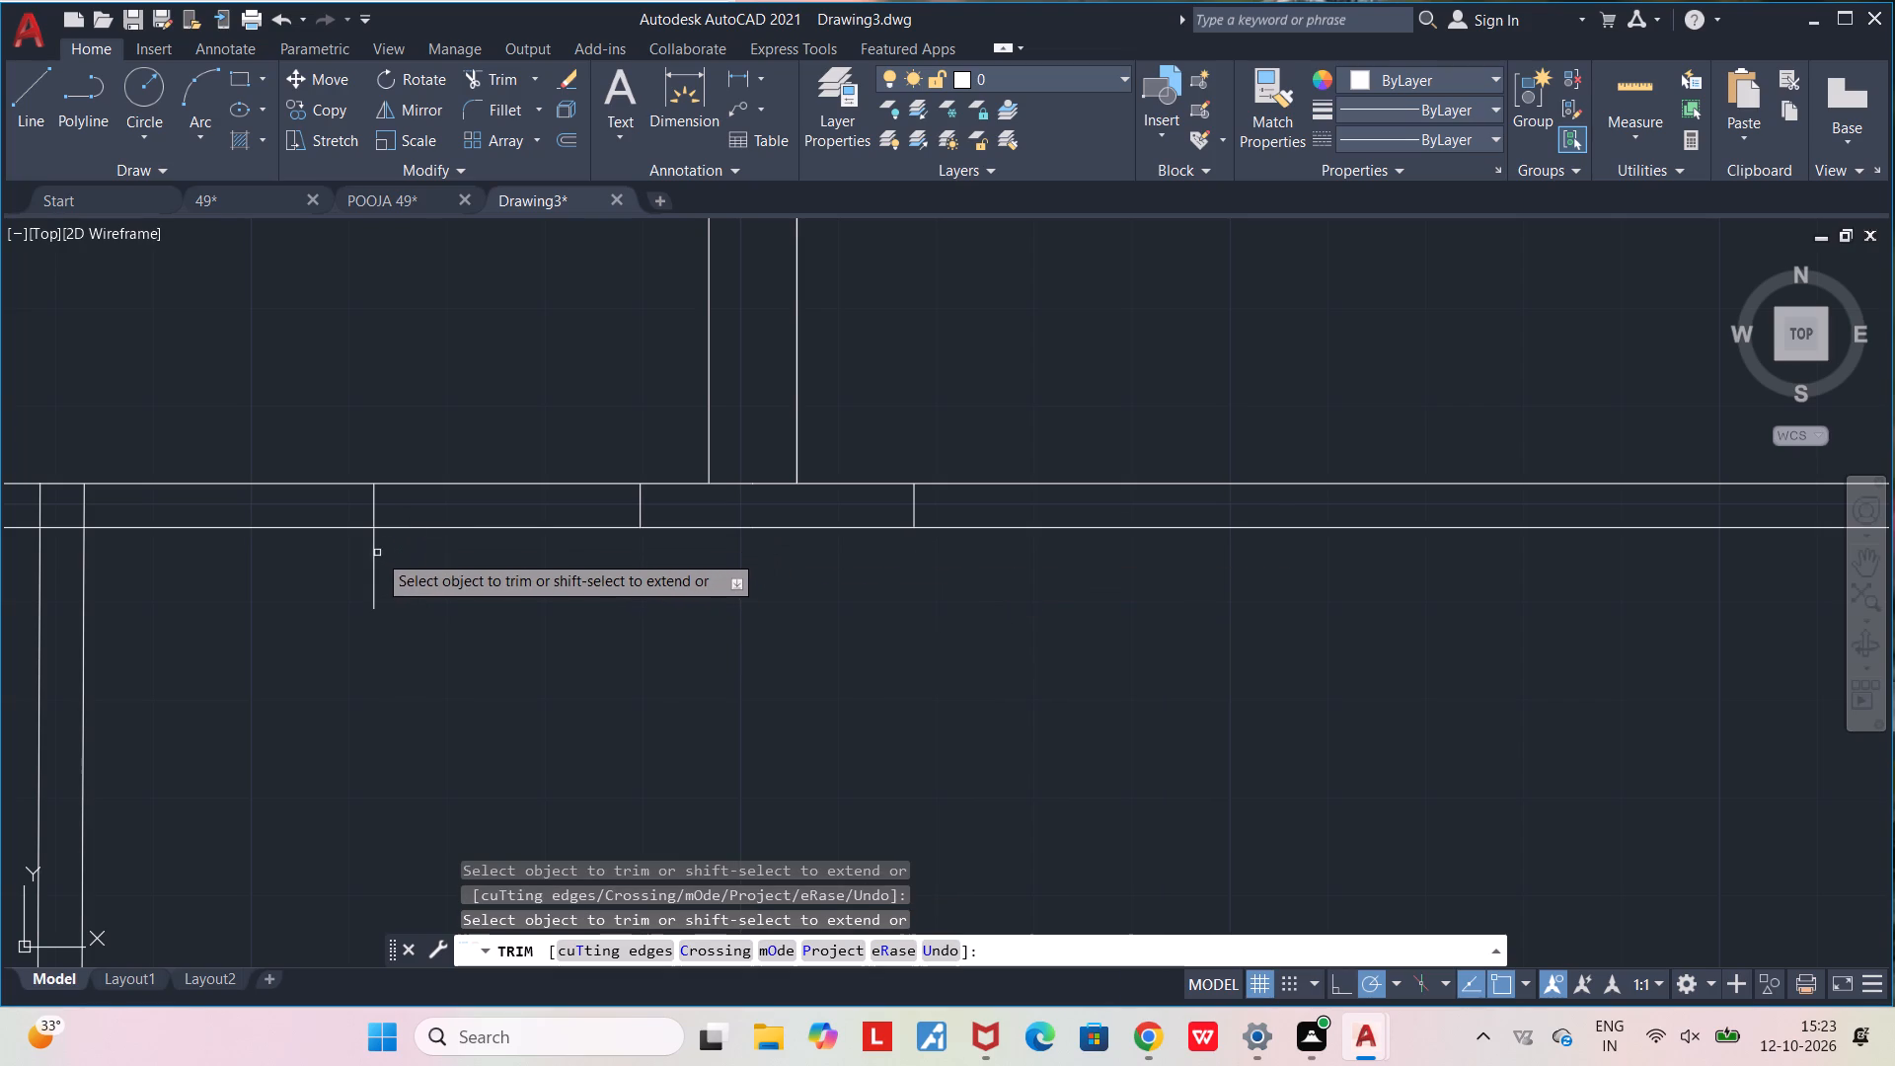
pyautogui.click(377, 551)
# Trim both cross-wall lines between the two jambs left of the central wall to open a doorway.
pyautogui.moveTo(353, 605); pyautogui.dragTo(706, 618, button='middle')
pyautogui.scroll(-3, 706, 618)
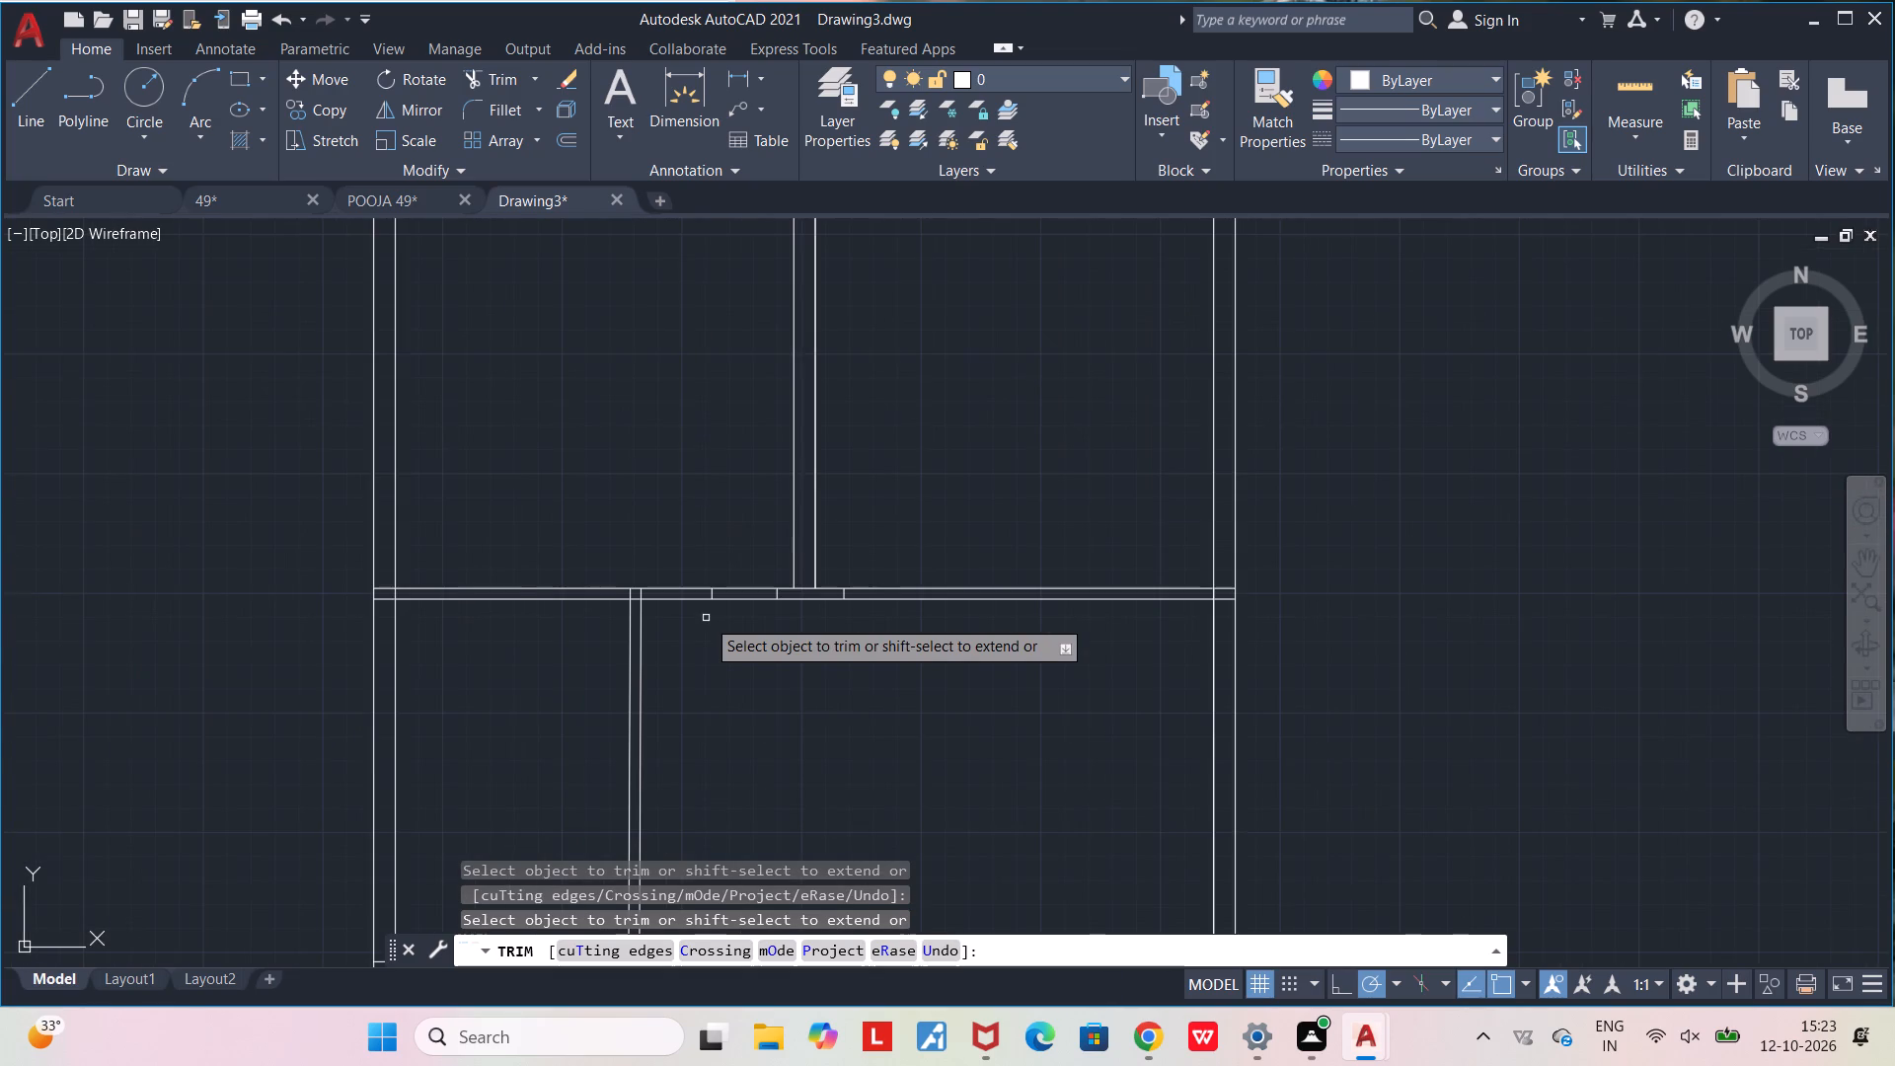
pyautogui.scroll(2, 746, 610)
pyautogui.moveTo(735, 486); pyautogui.dragTo(746, 645)
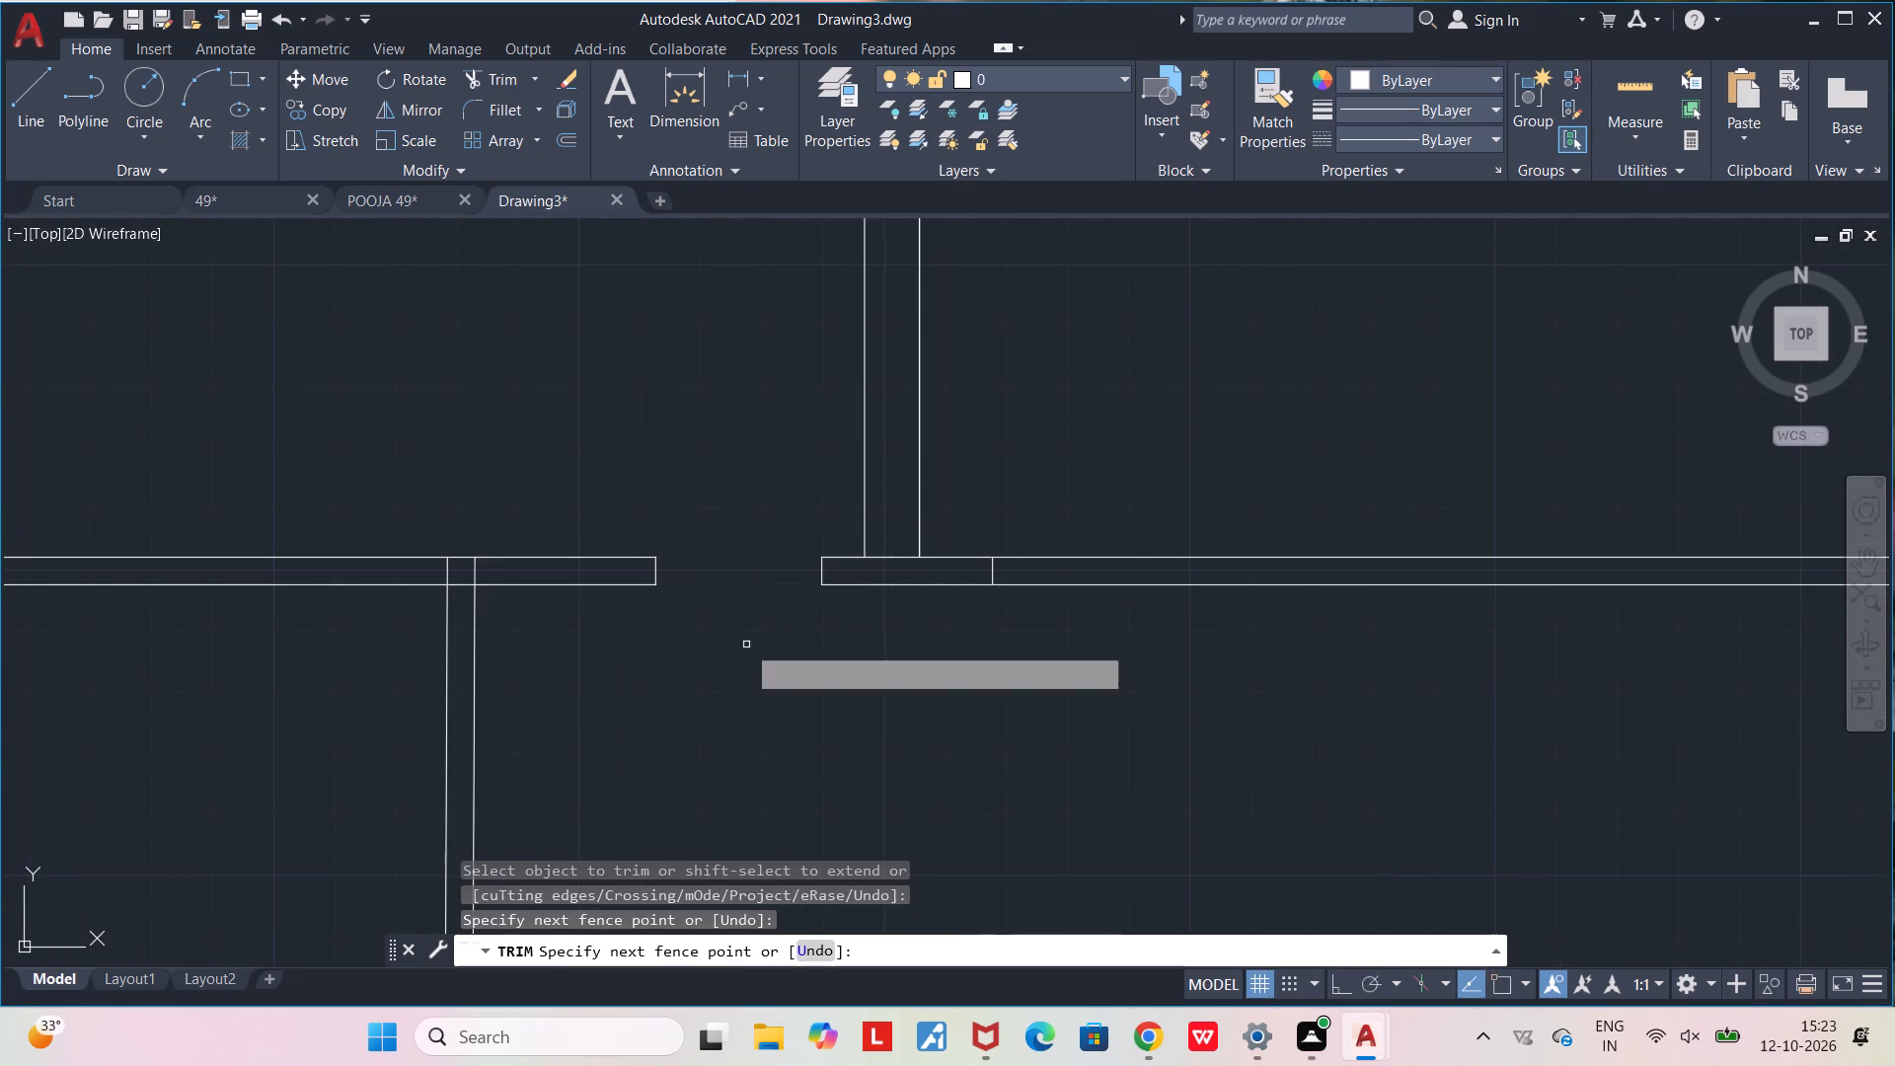
# Trim the cross wall's upper line between the central wall's two faces to open their junction.
pyautogui.moveTo(956, 698); pyautogui.dragTo(645, 698, button='middle')
pyautogui.scroll(-1, 705, 658)
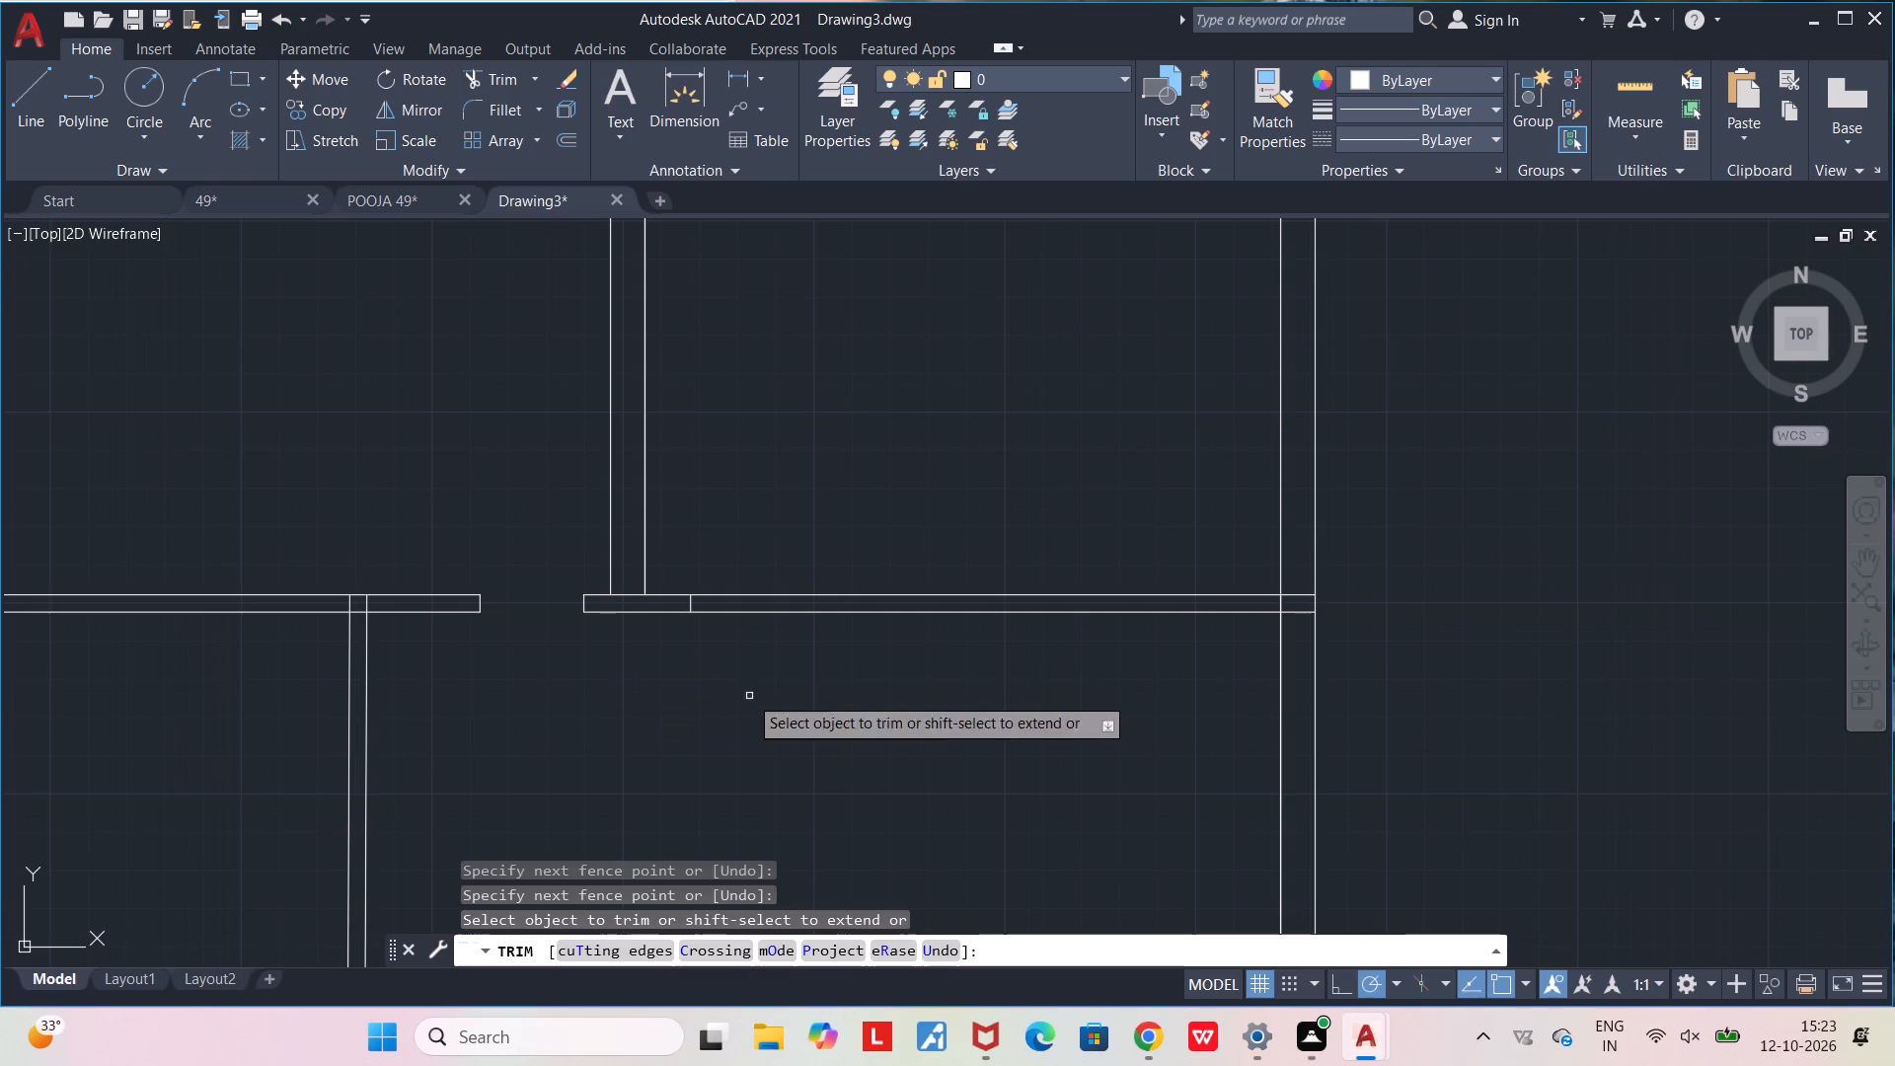
pyautogui.moveTo(762, 712); pyautogui.dragTo(962, 701, button='middle')
pyautogui.click(828, 582)
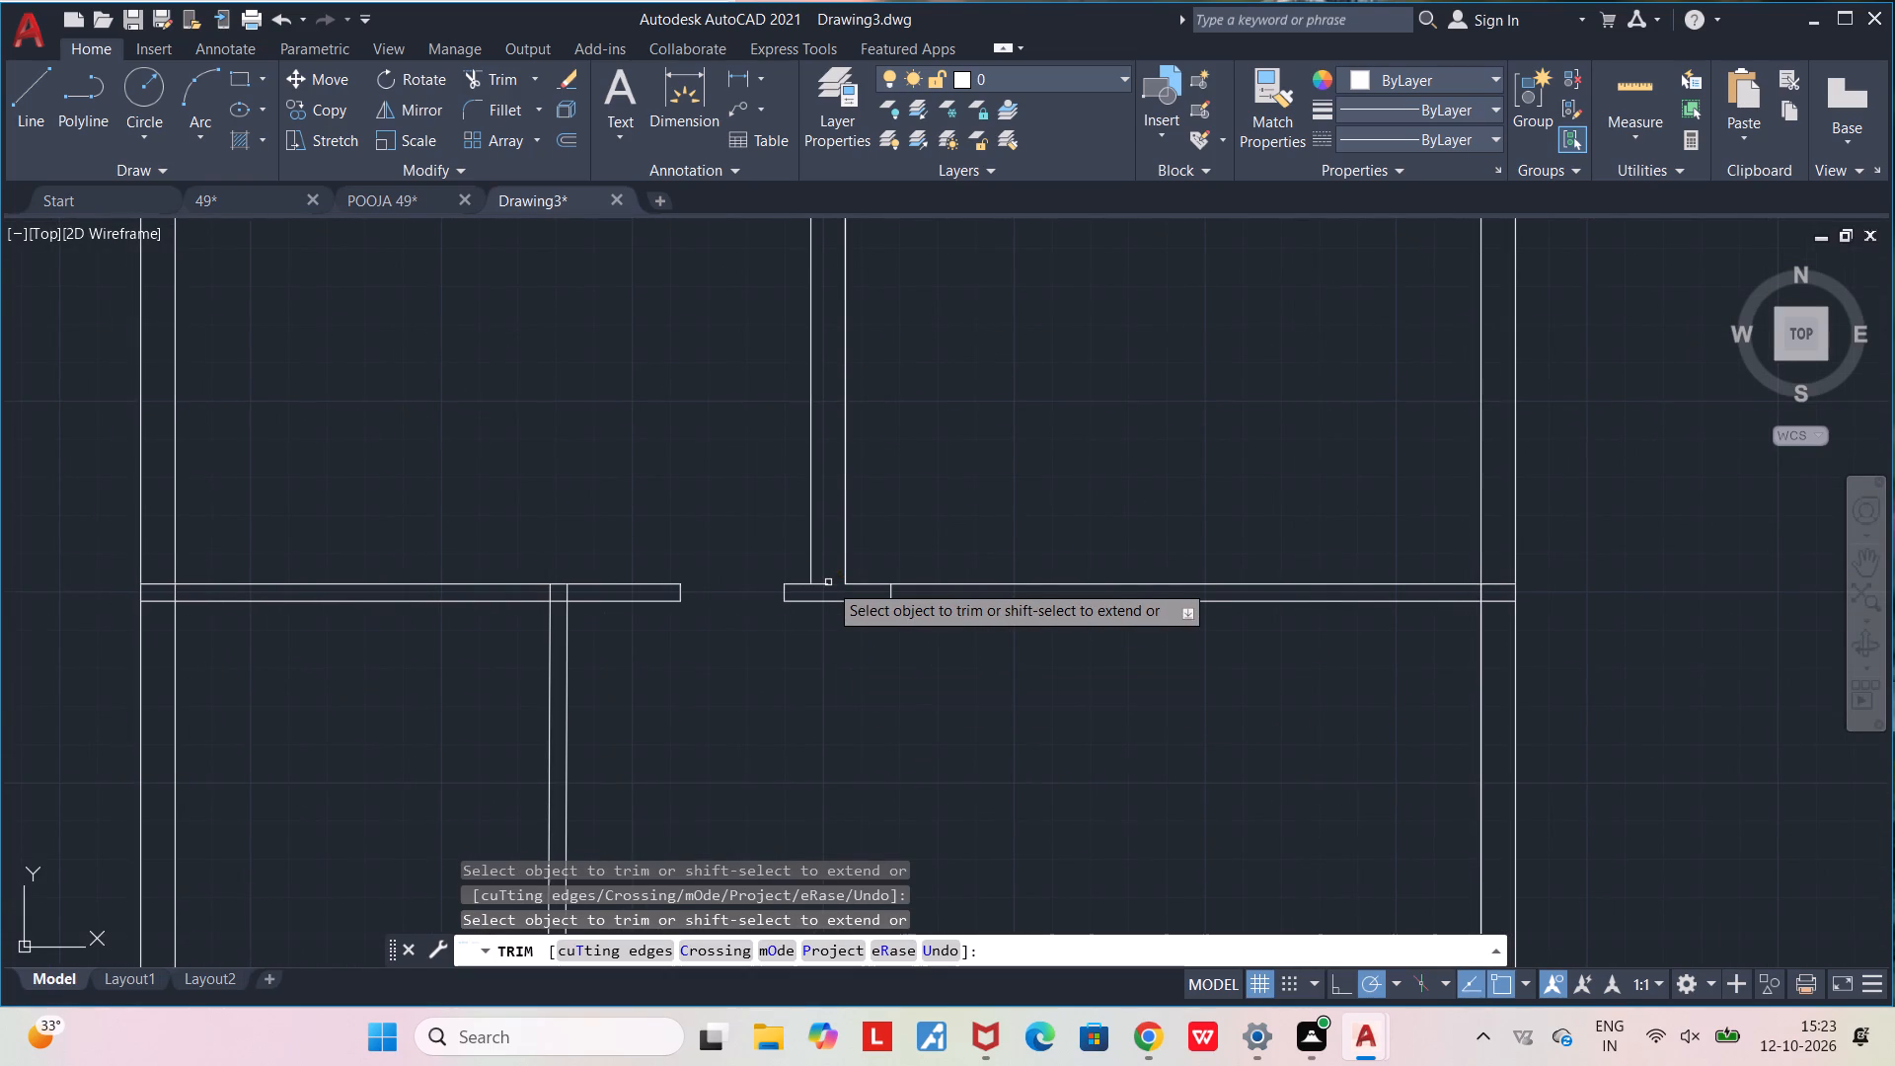
pyautogui.click(825, 582)
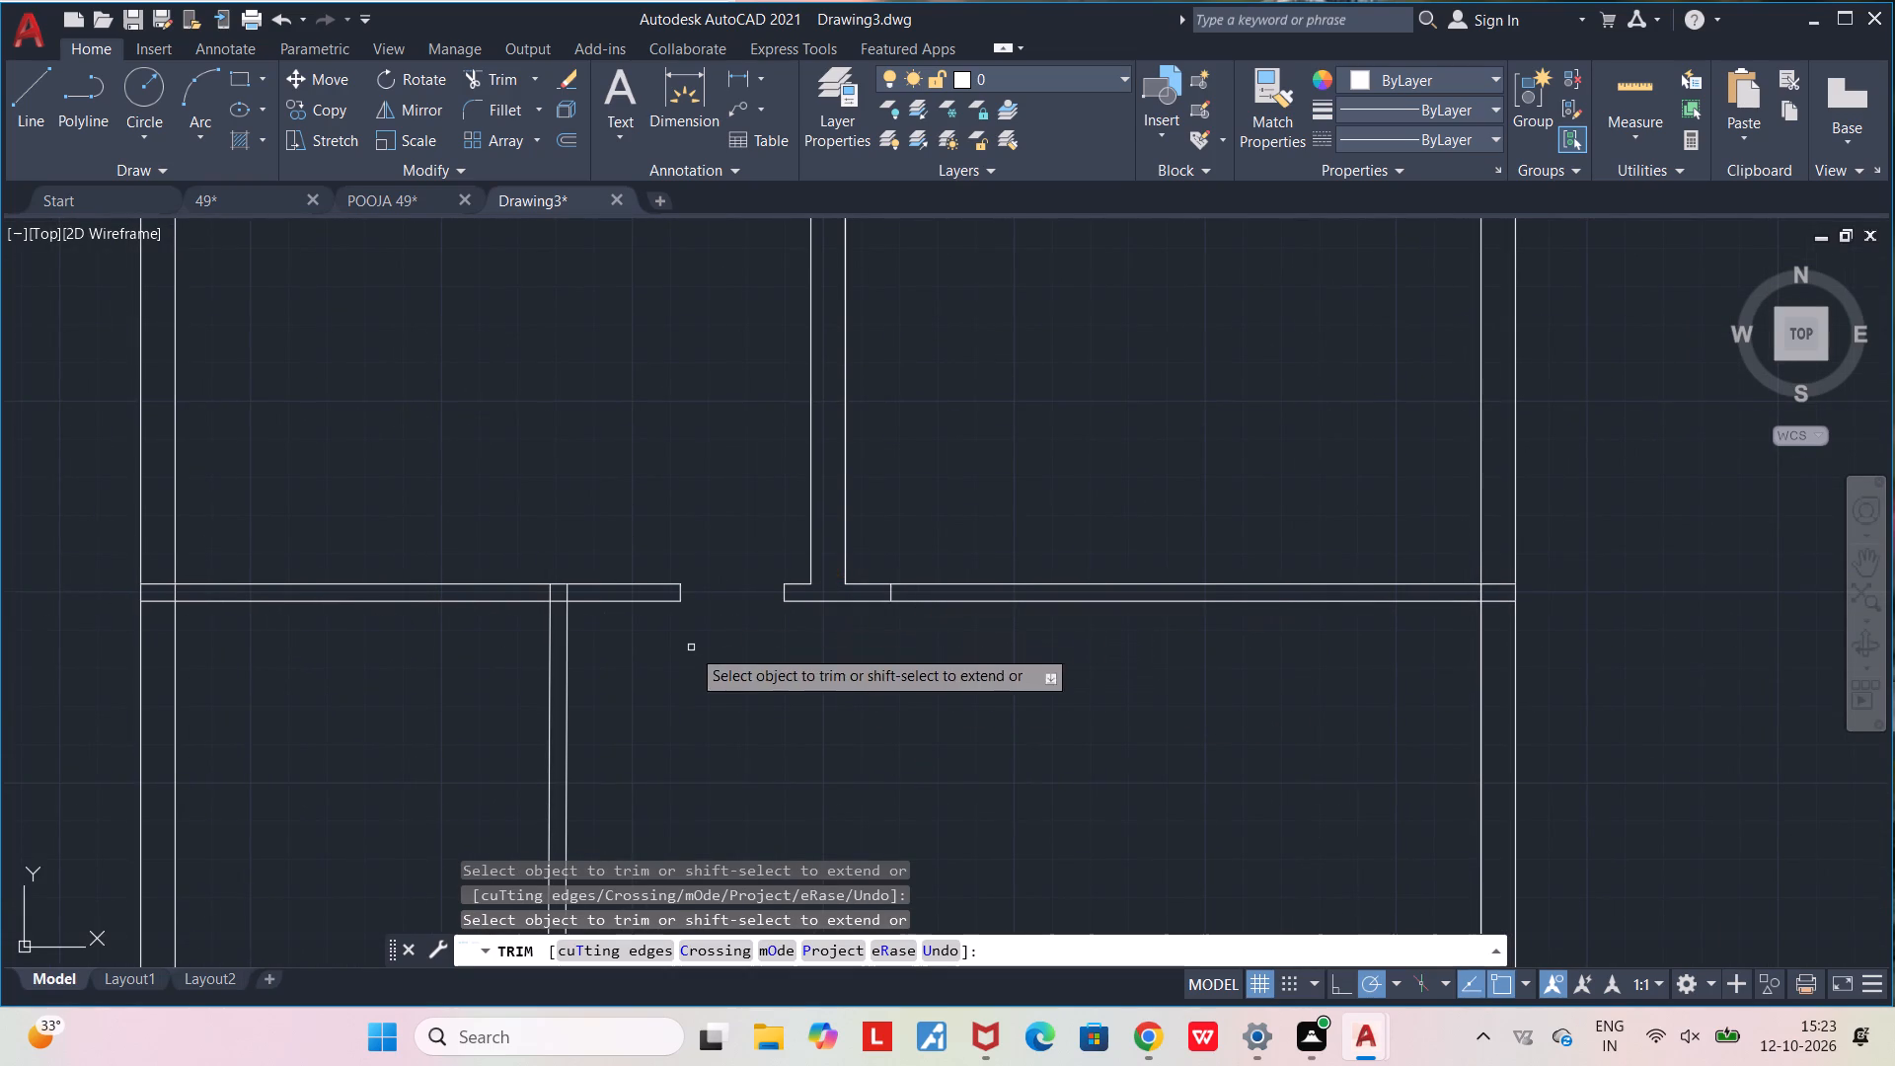
# Trim the lower partition's line ends inside the cross wall and the wall's lower line between the partition's faces.
pyautogui.scroll(4, 550, 600)
pyautogui.moveTo(492, 574); pyautogui.dragTo(711, 576)
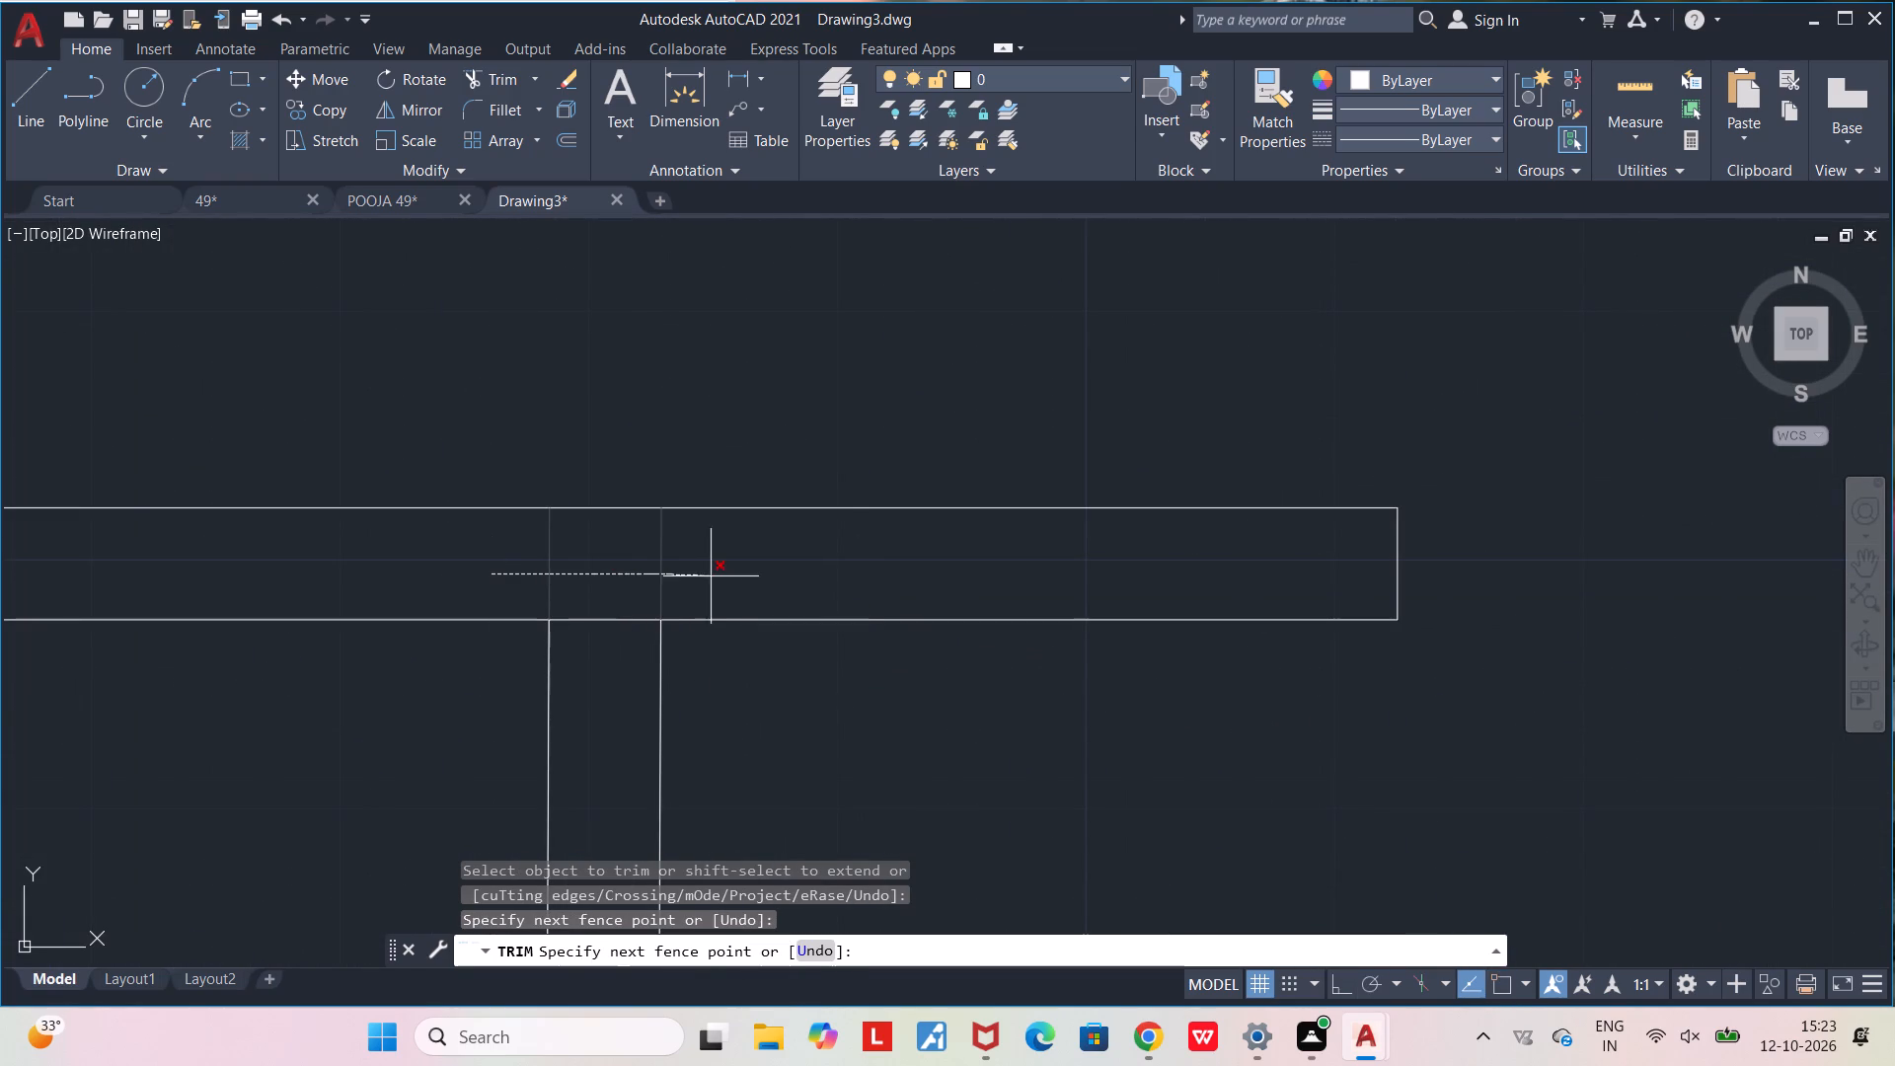
pyautogui.moveTo(711, 576); pyautogui.dragTo(619, 655)
# Clean up the cross wall's junction with the left outer wall by trimming the overlapping line segments.
pyautogui.scroll(-3, 622, 630)
pyautogui.moveTo(279, 653); pyautogui.dragTo(634, 575, button='middle')
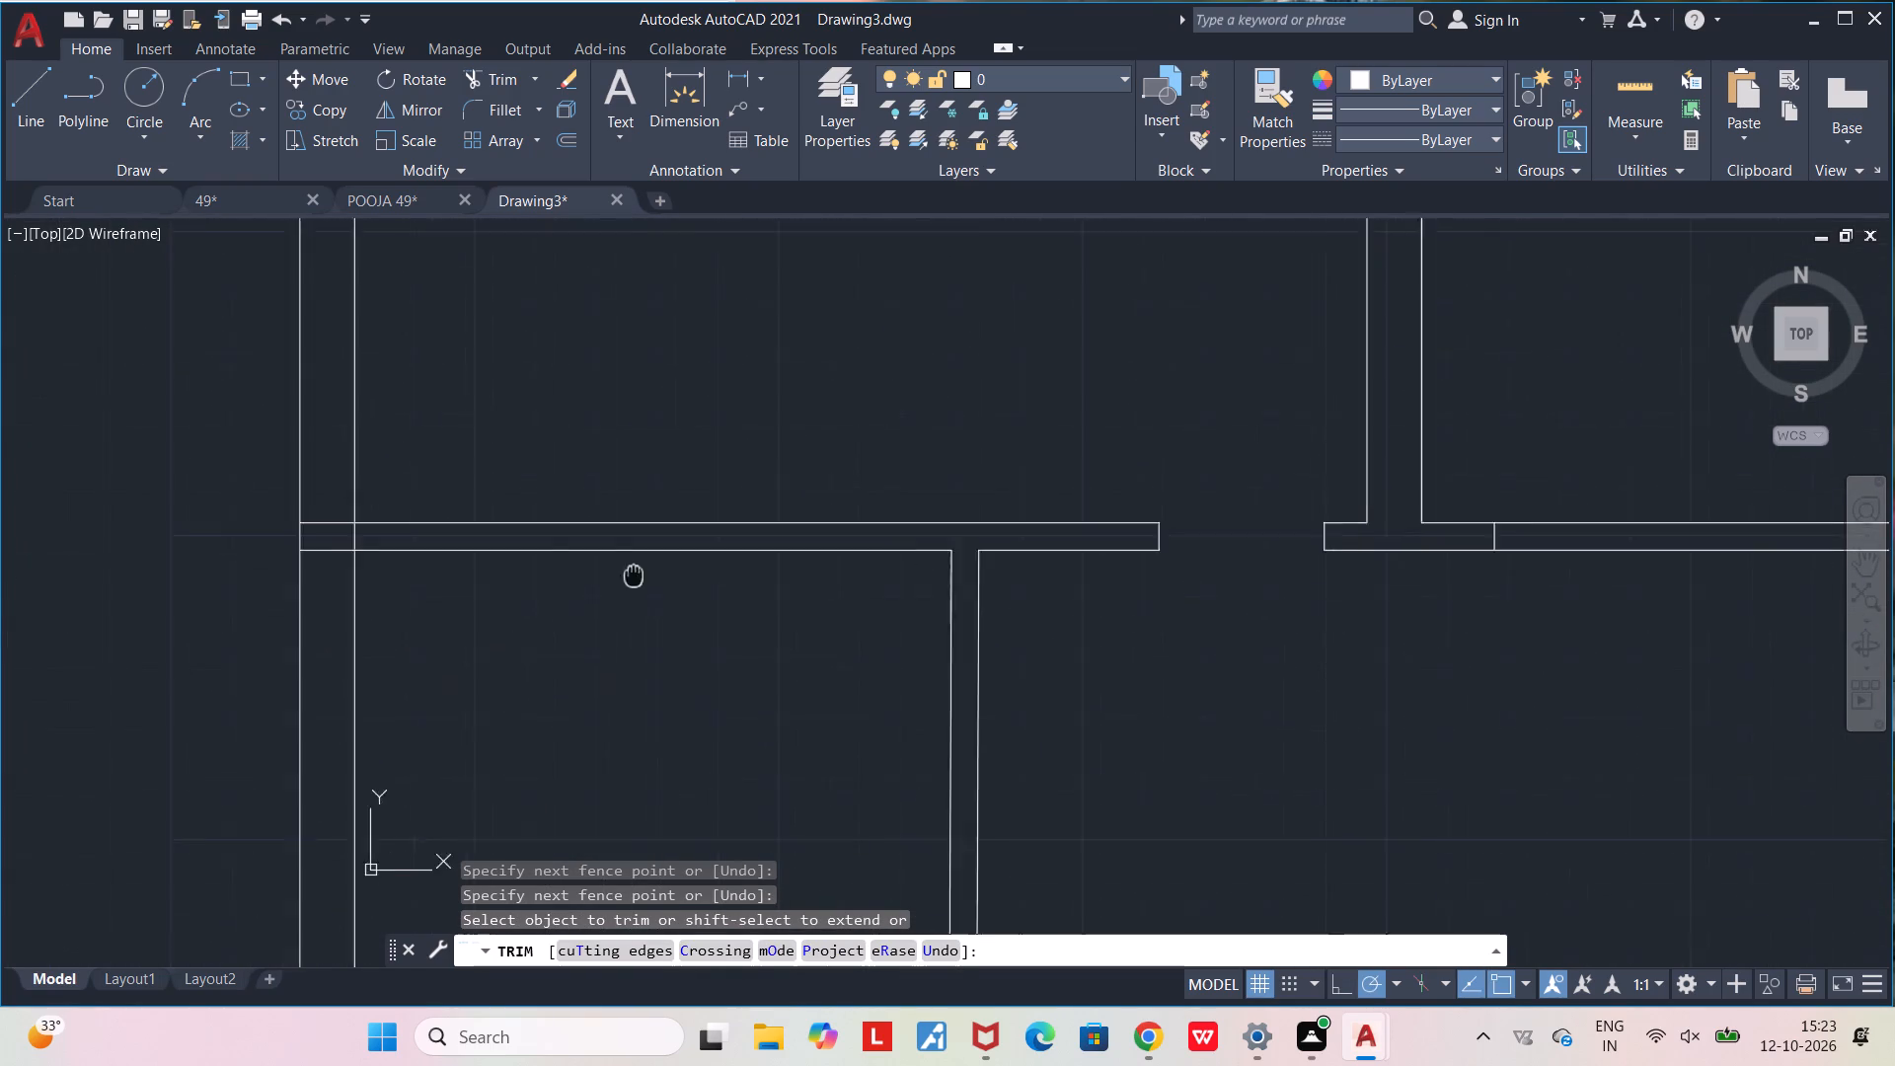
pyautogui.moveTo(634, 575); pyautogui.dragTo(697, 566, button='middle')
pyautogui.scroll(2, 428, 548)
pyautogui.moveTo(327, 408); pyautogui.dragTo(506, 484)
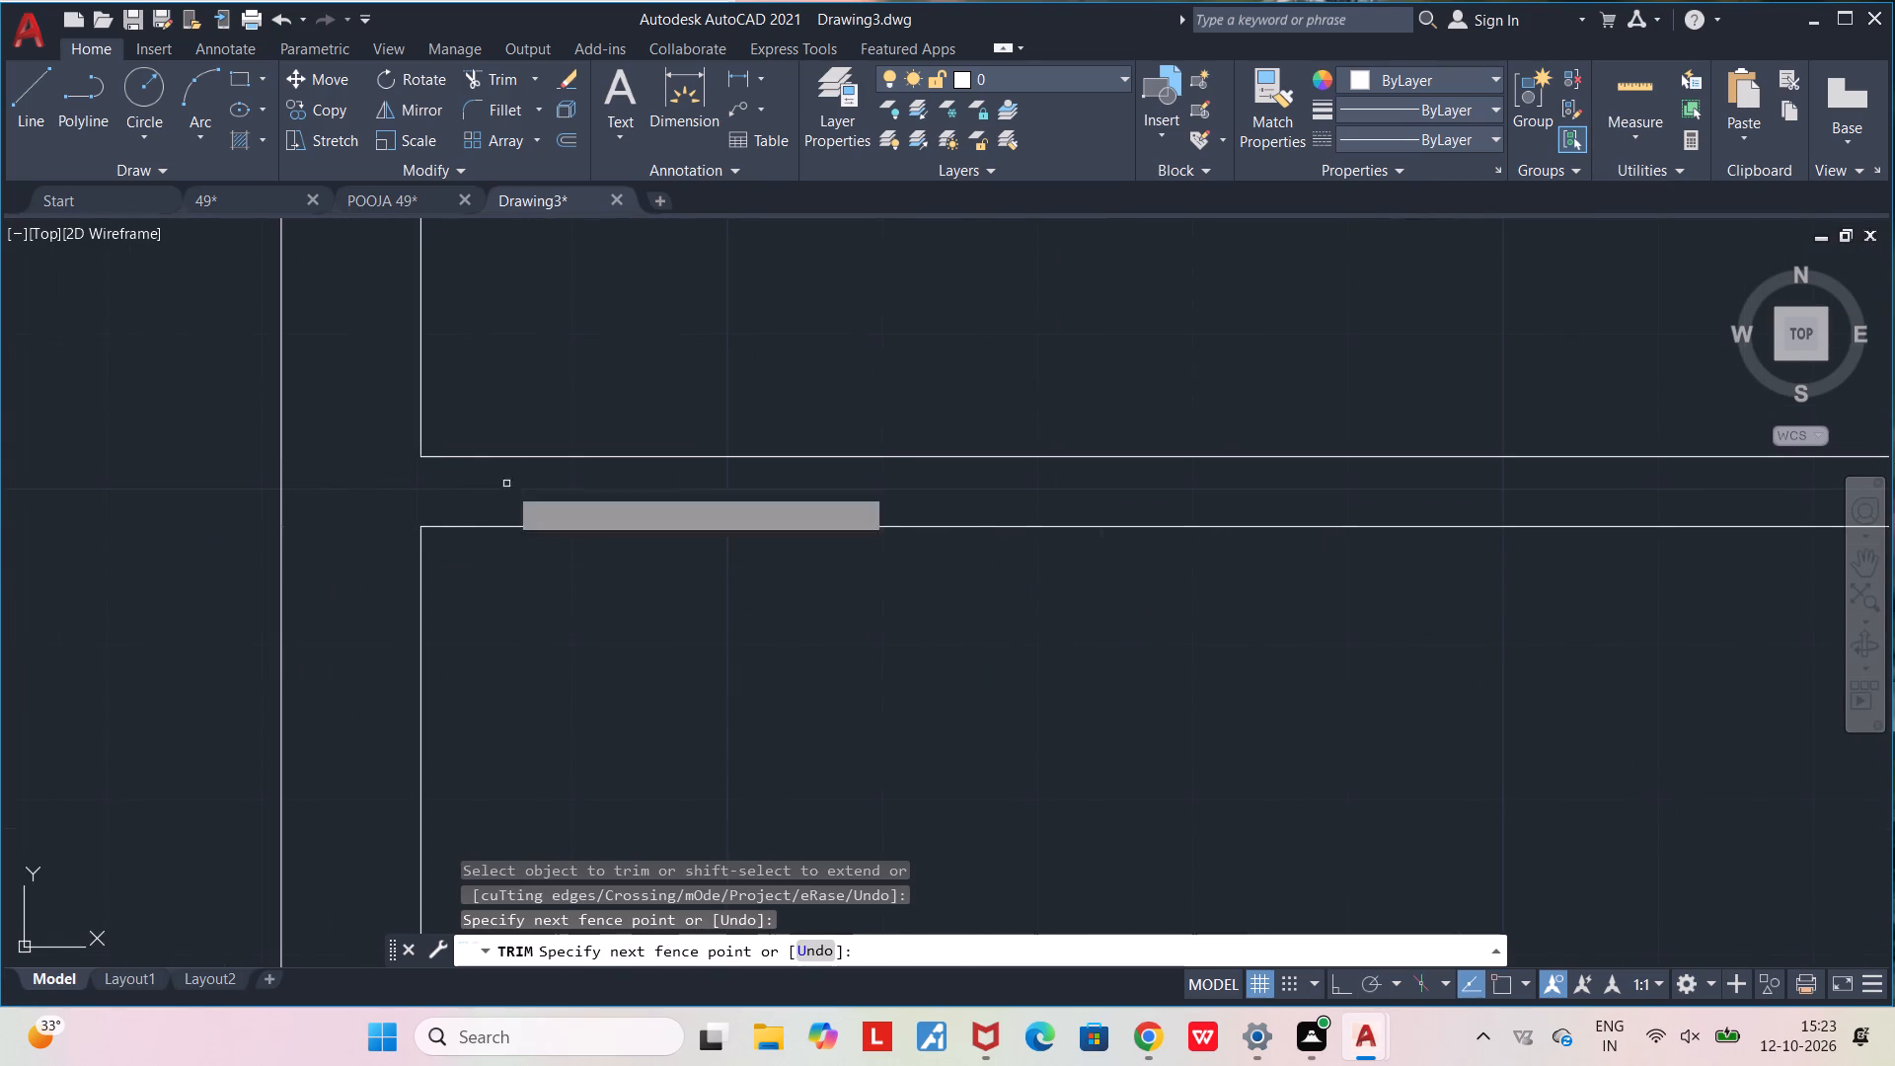
# Clean up the cross wall's junction with the right outer wall by trimming the overlapping line segments.
pyautogui.scroll(-3, 488, 525)
pyautogui.middleClick(602, 620)
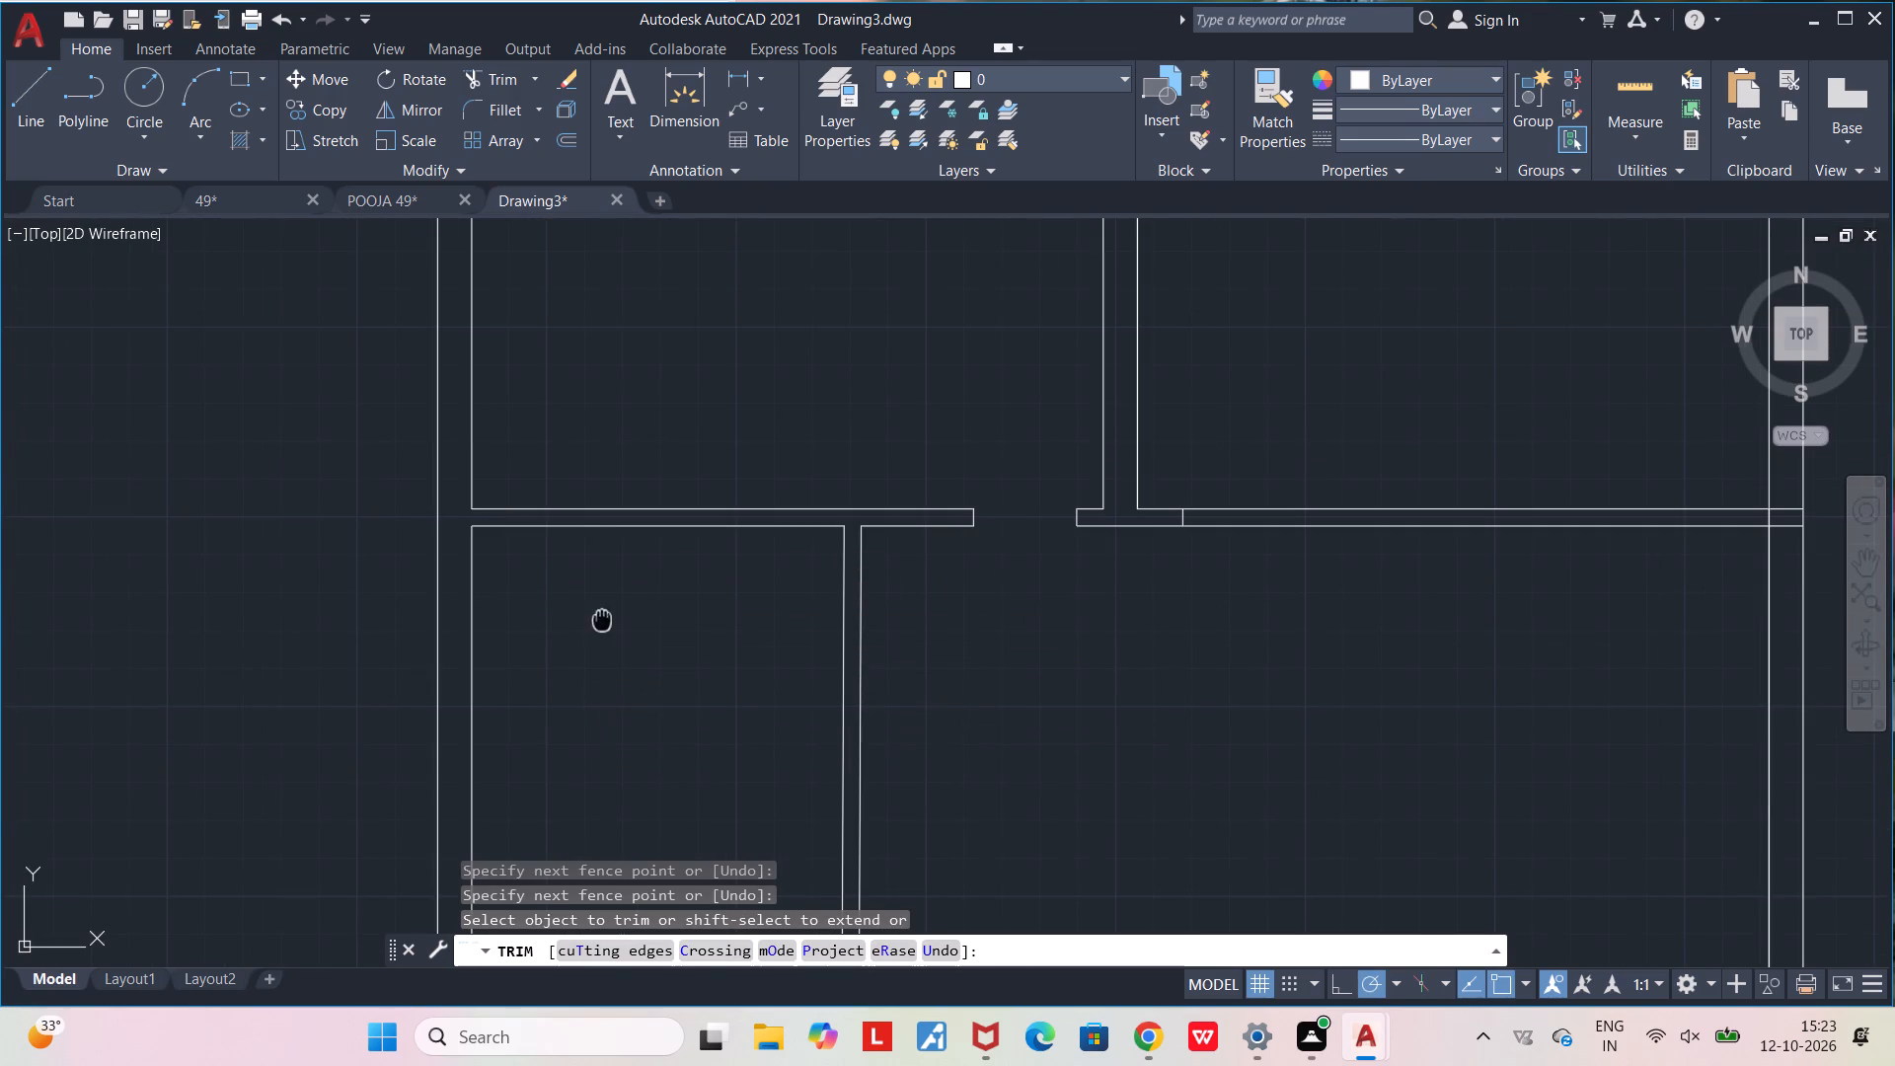
pyautogui.scroll(-3, 602, 621)
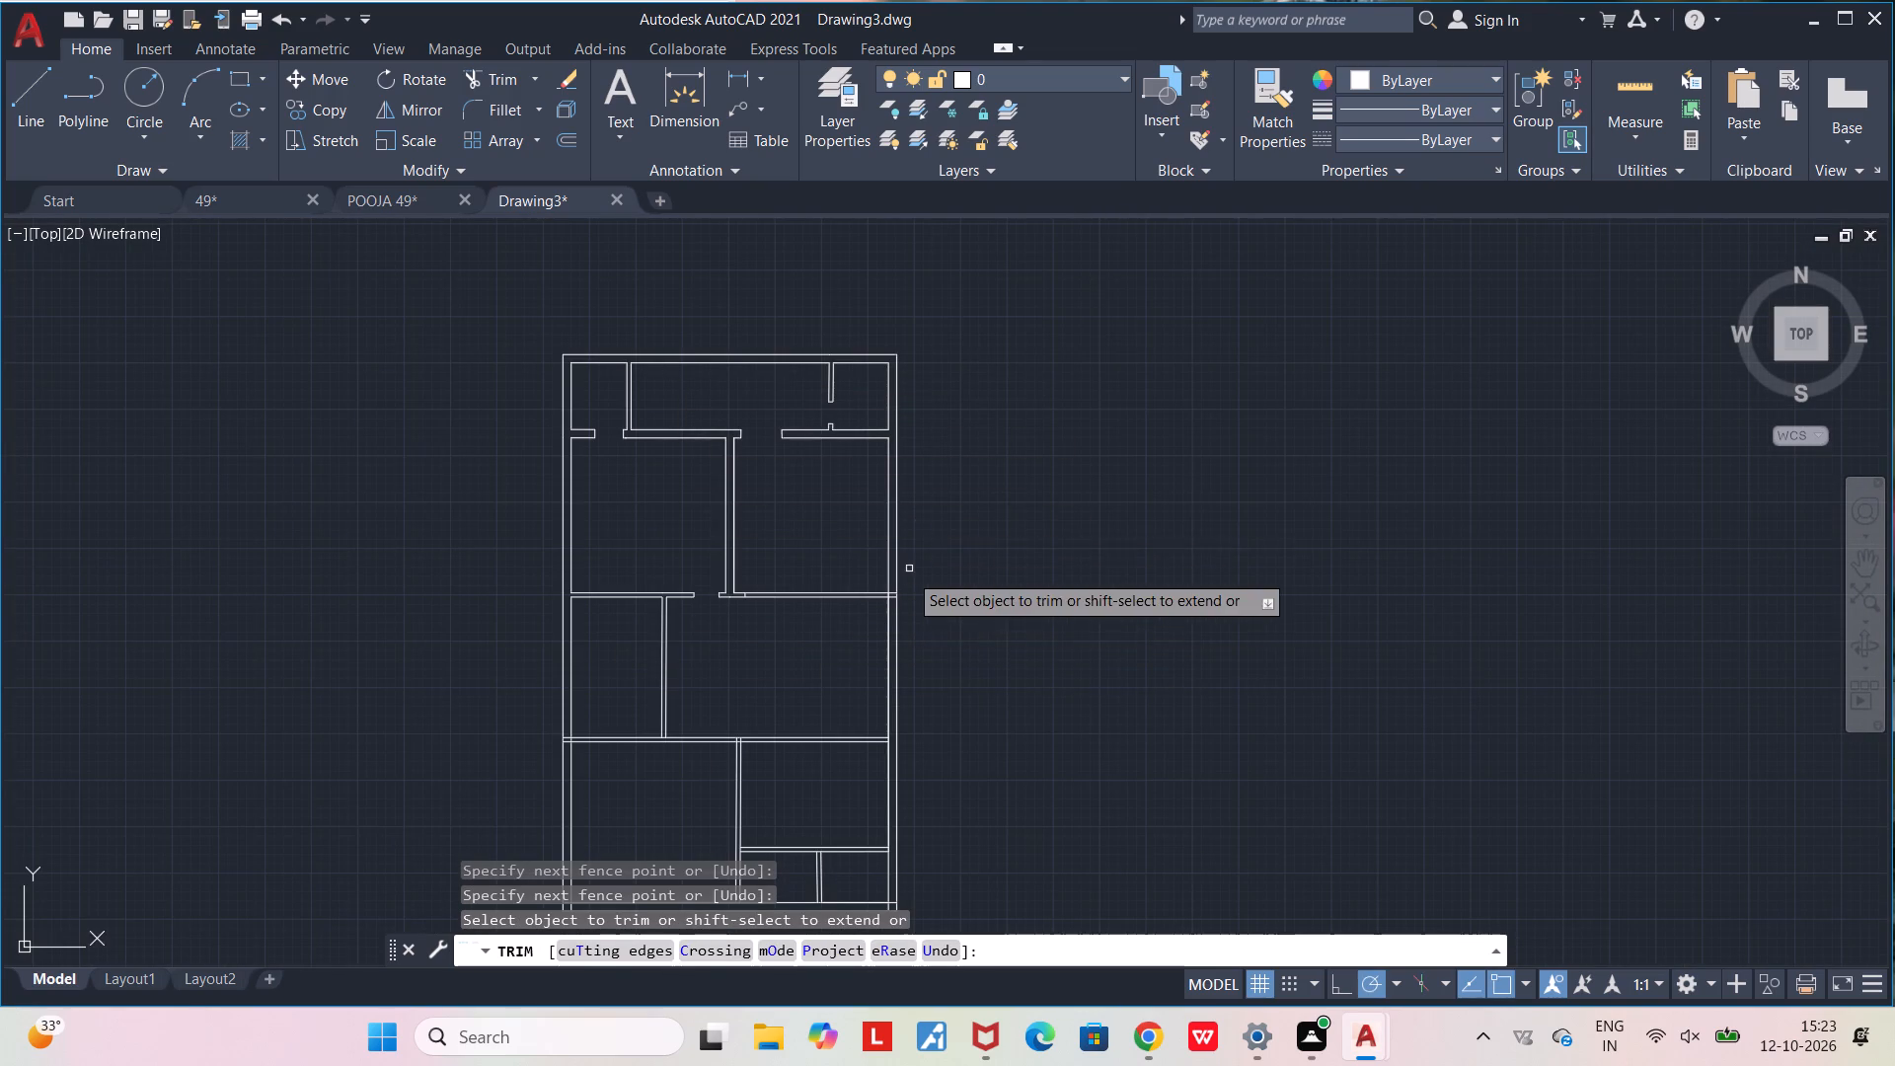
pyautogui.scroll(6, 889, 617)
pyautogui.moveTo(893, 537); pyautogui.dragTo(916, 849, button='middle')
pyautogui.scroll(1, 897, 553)
pyautogui.moveTo(997, 356); pyautogui.dragTo(1008, 403)
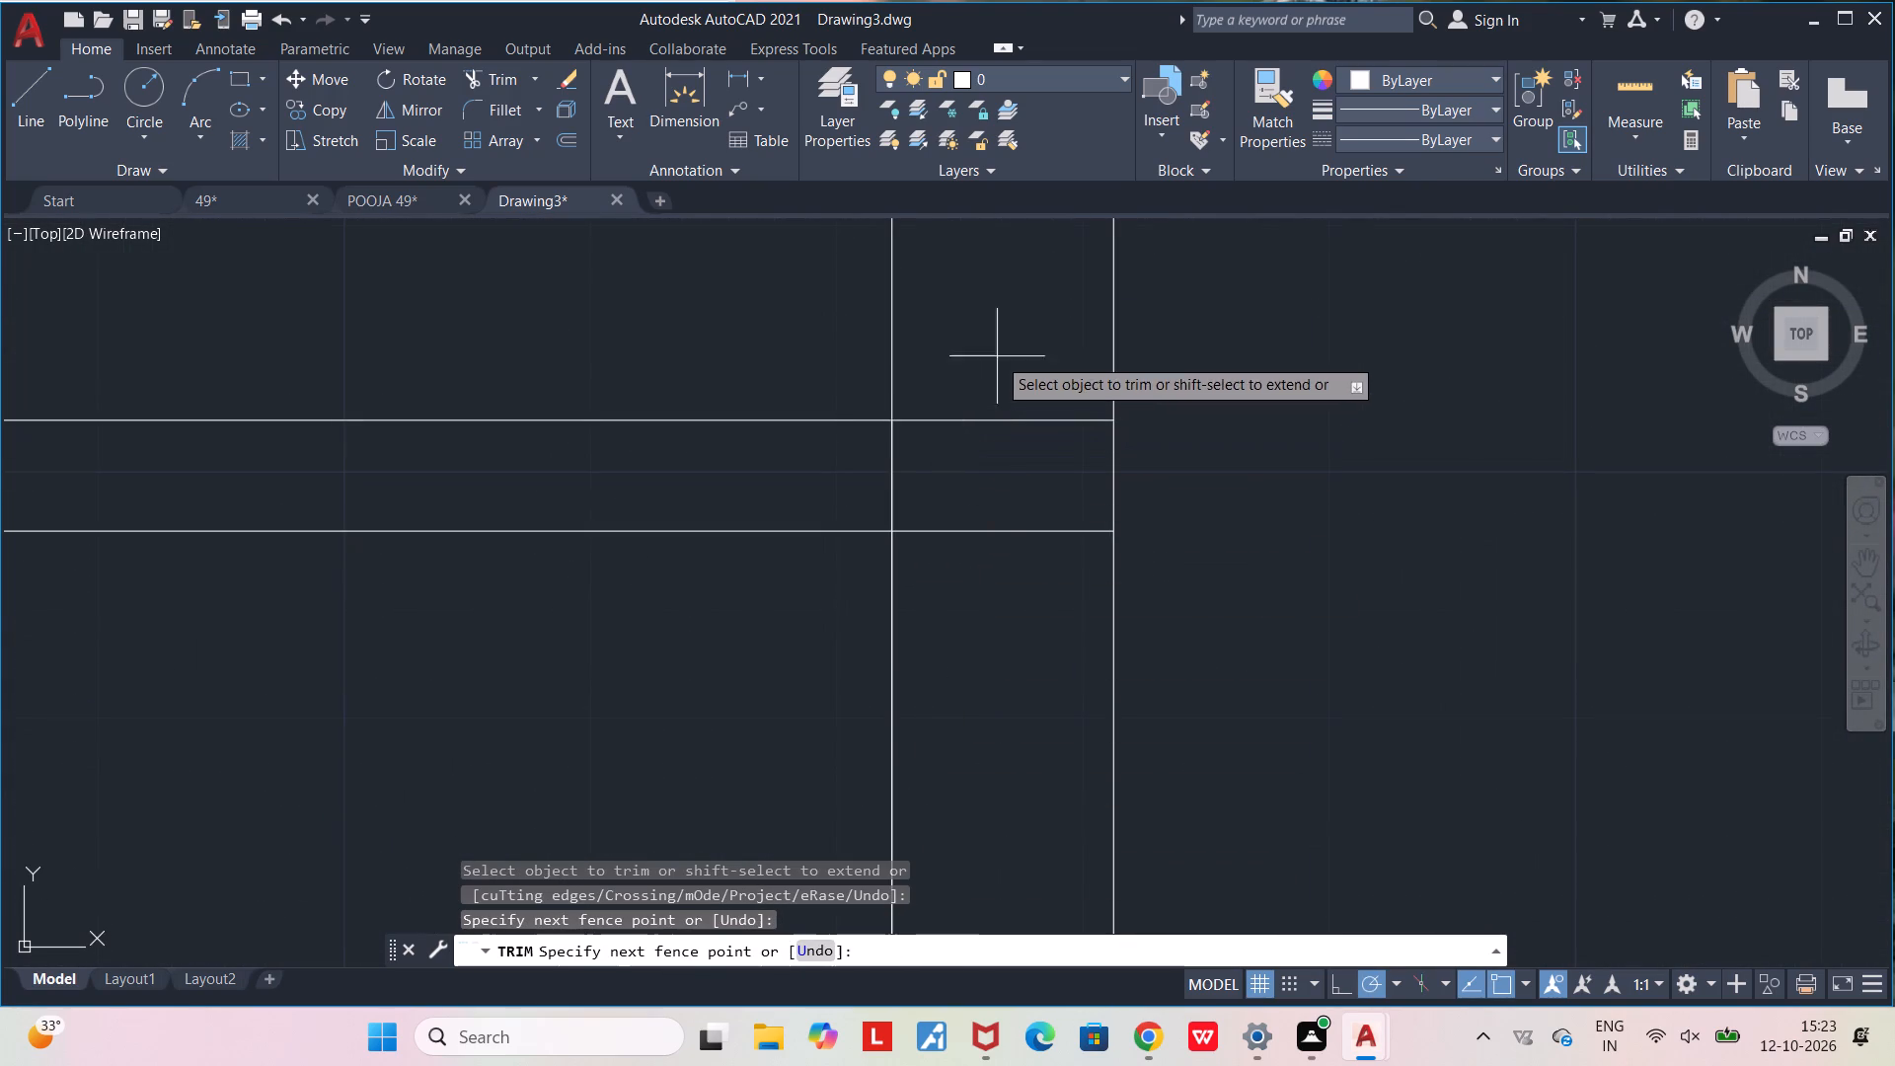
pyautogui.moveTo(1008, 403); pyautogui.dragTo(844, 476)
pyautogui.press('Escape')
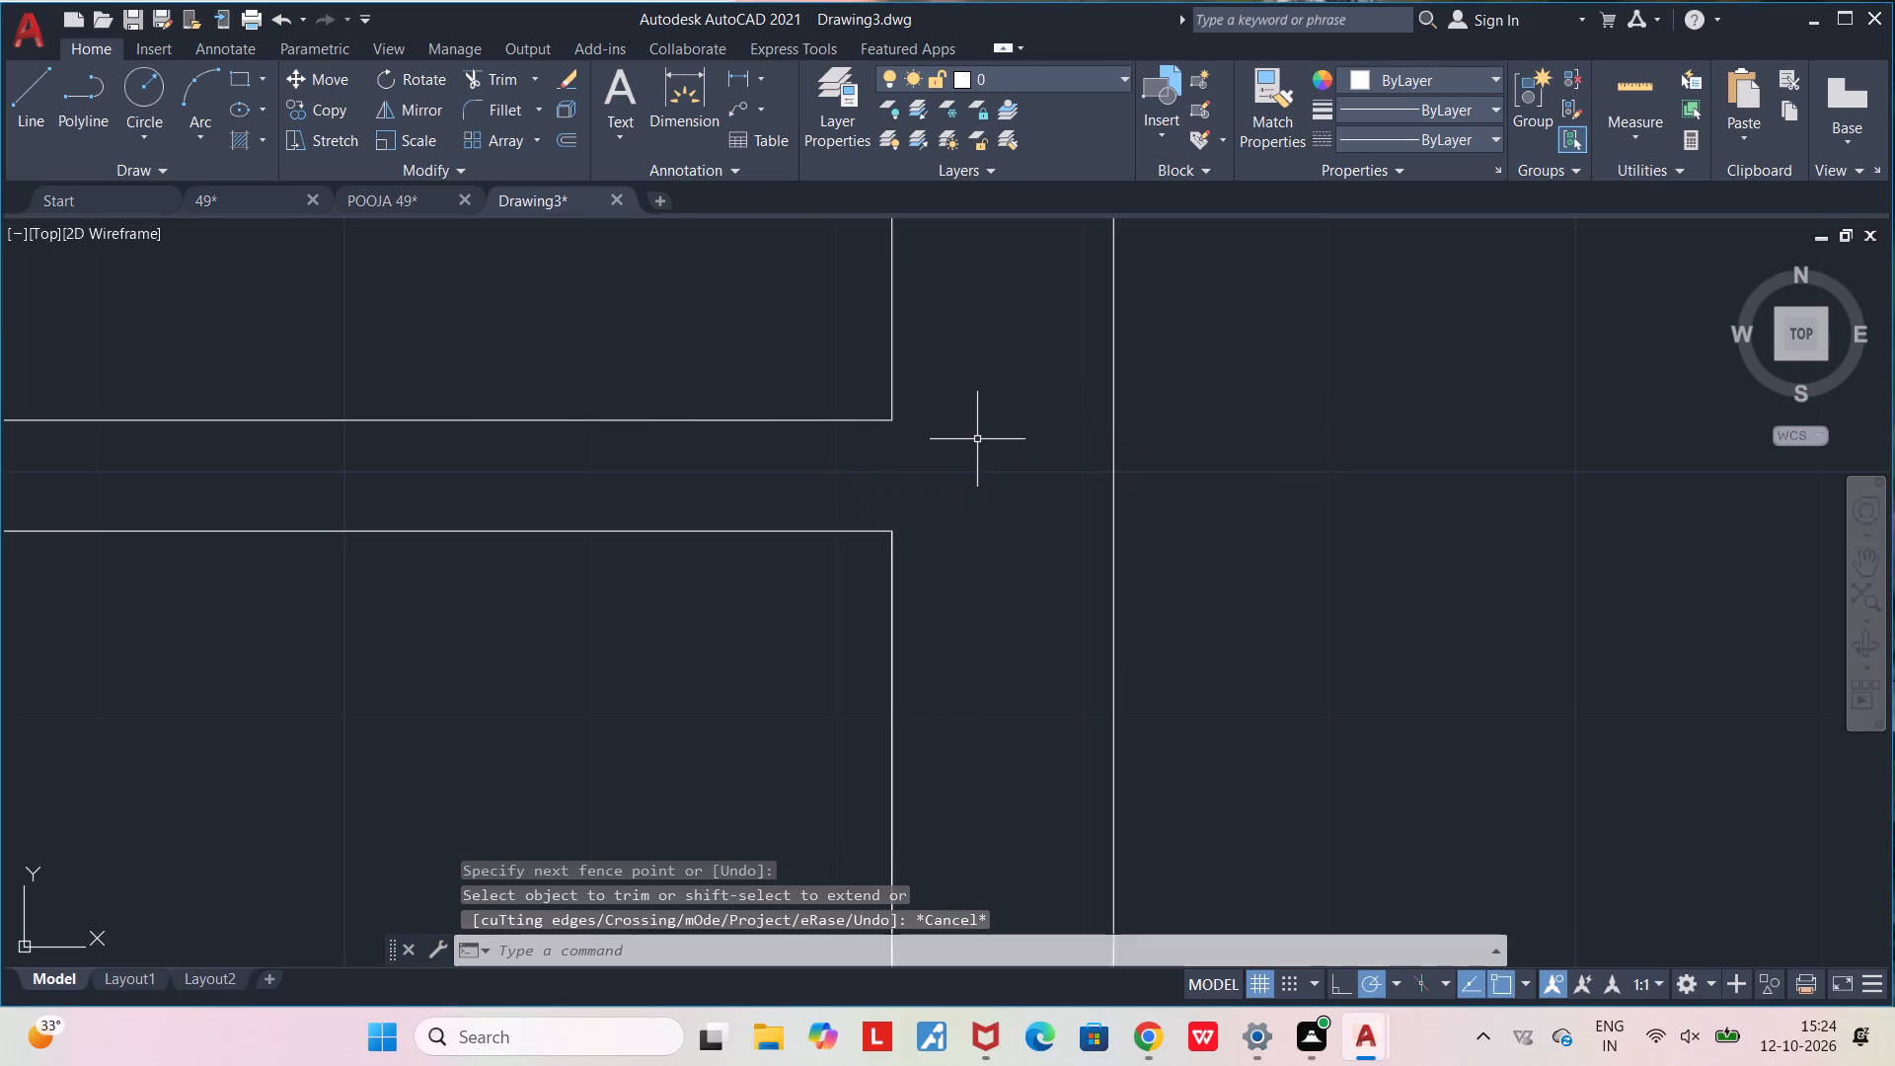
# Draw a vertical jamb line across the cross wall, to the right of the existing jamb beside the central wall.
pyautogui.scroll(-4, 977, 439)
pyautogui.moveTo(613, 605); pyautogui.dragTo(916, 661, button='middle')
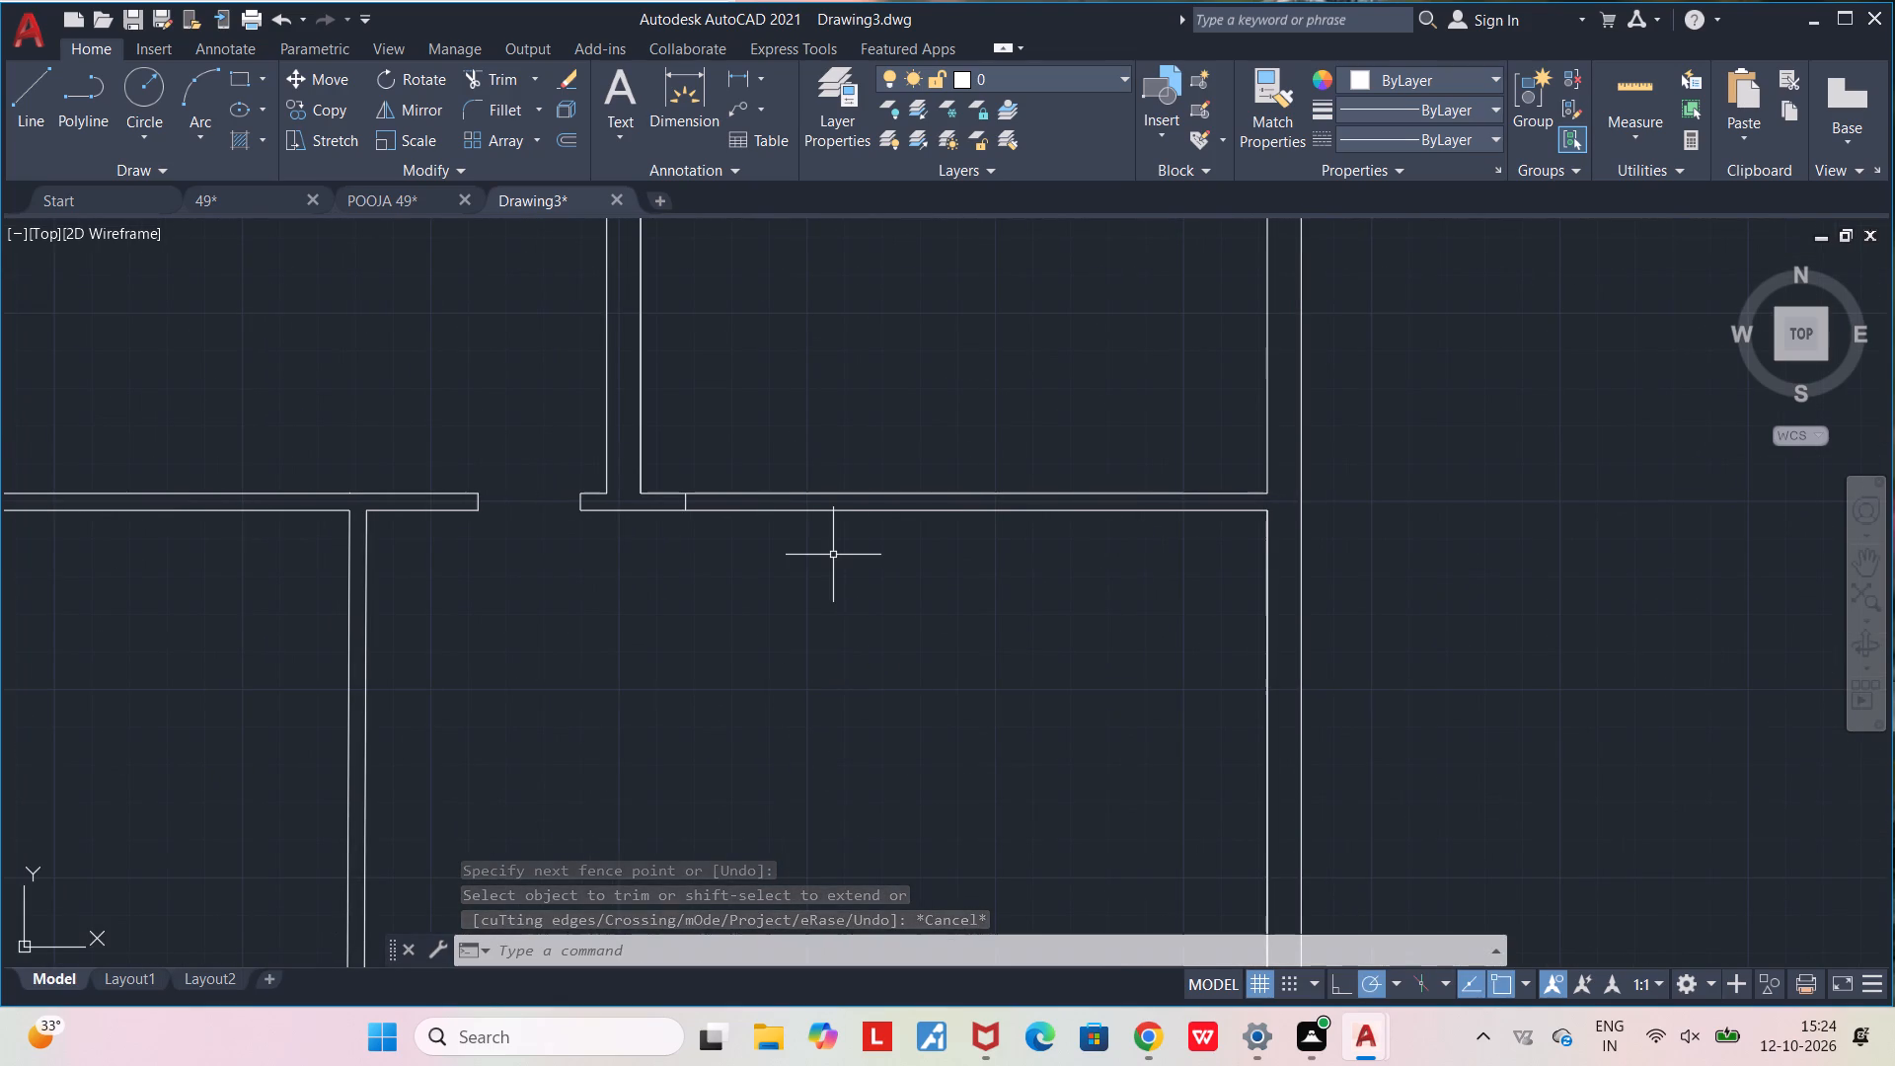
pyautogui.moveTo(893, 650); pyautogui.dragTo(854, 711, button='middle')
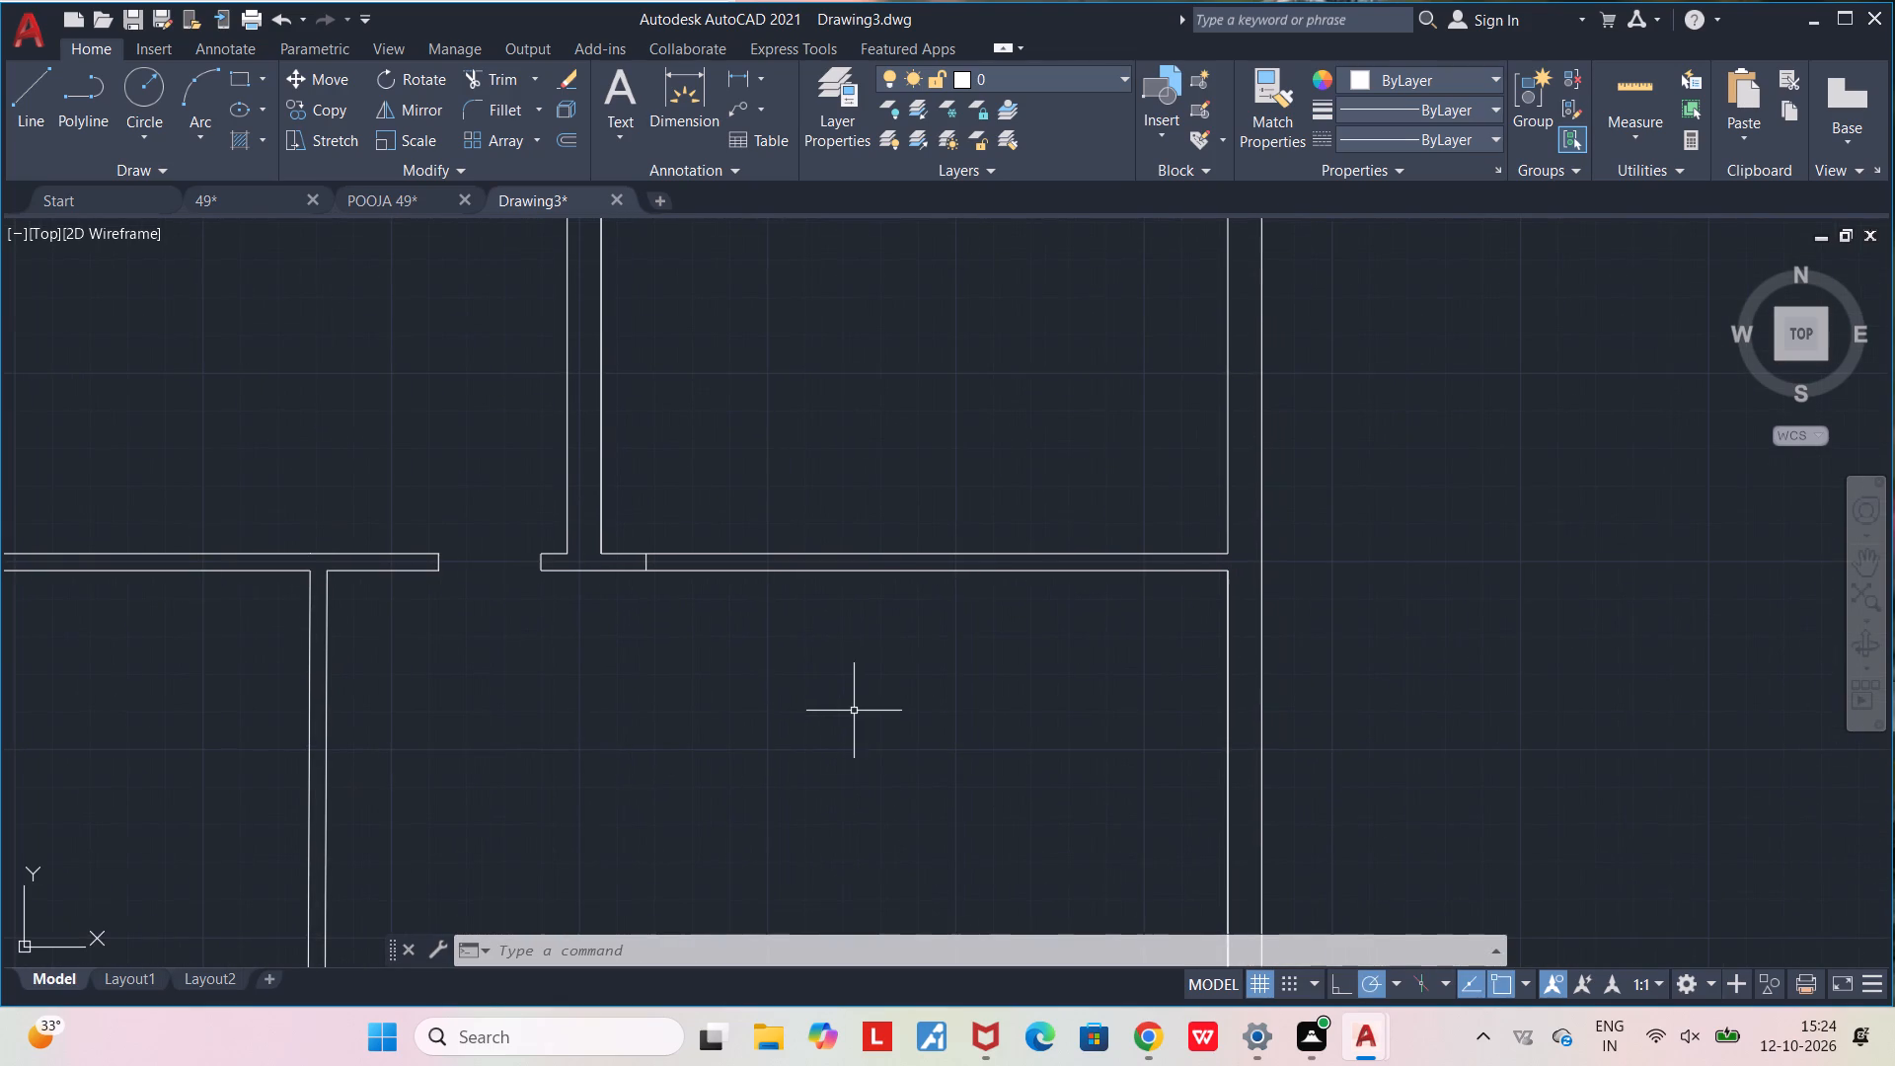
pyautogui.press('l')
pyautogui.press('Return')
pyautogui.scroll(1, 858, 696)
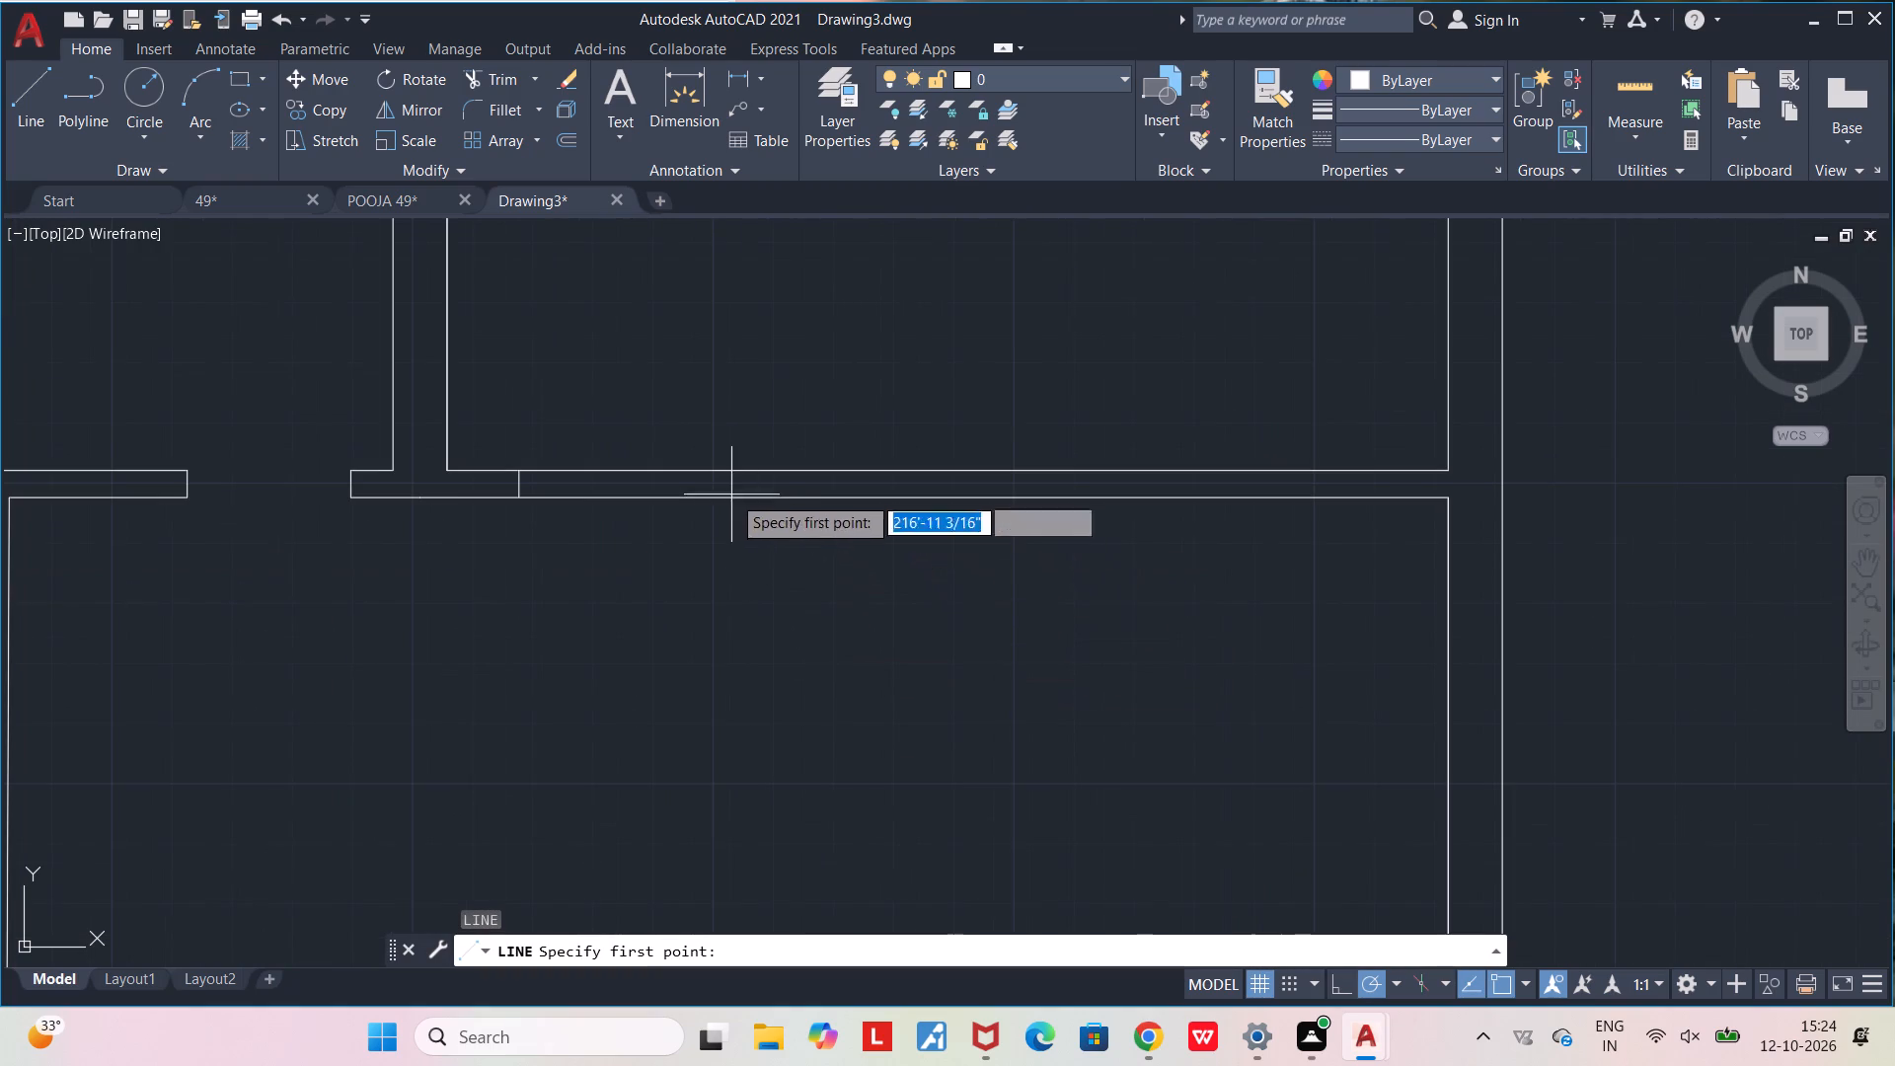
pyautogui.click(699, 471)
pyautogui.click(700, 554)
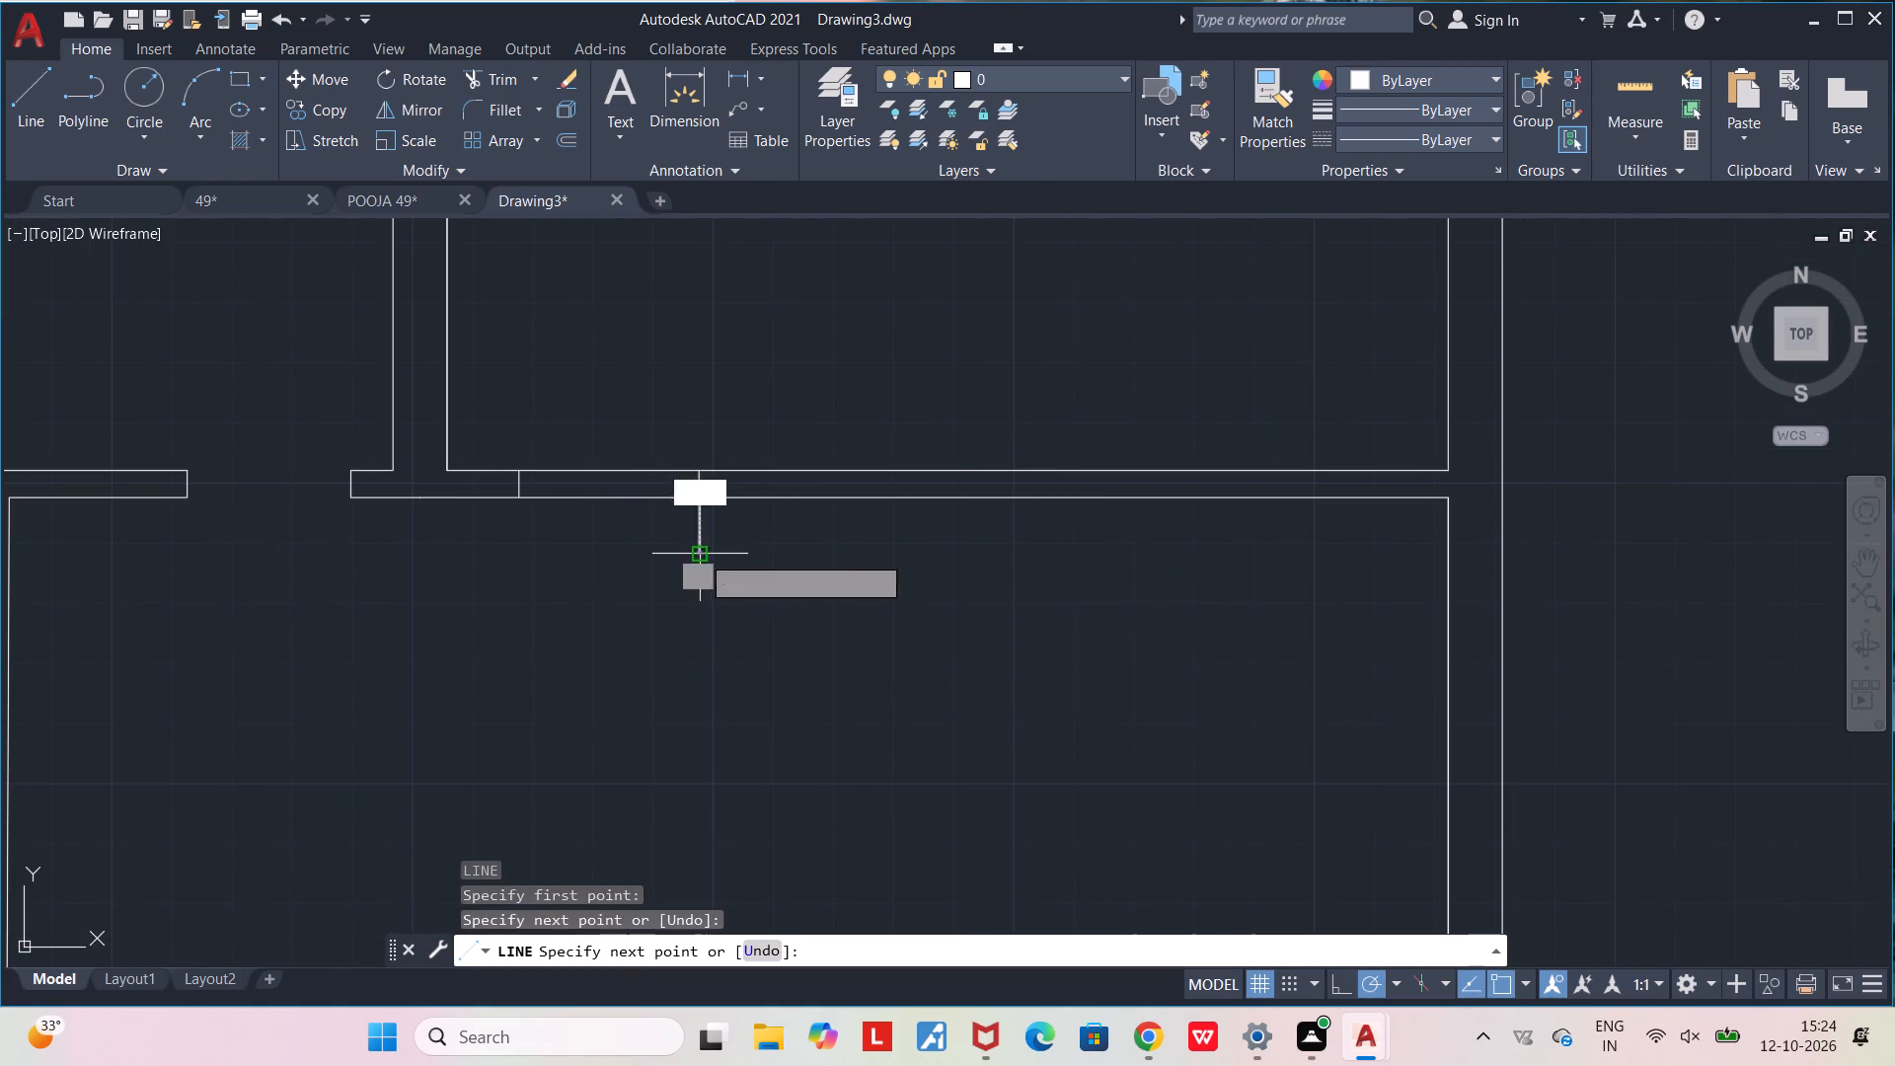
pyautogui.press('Escape')
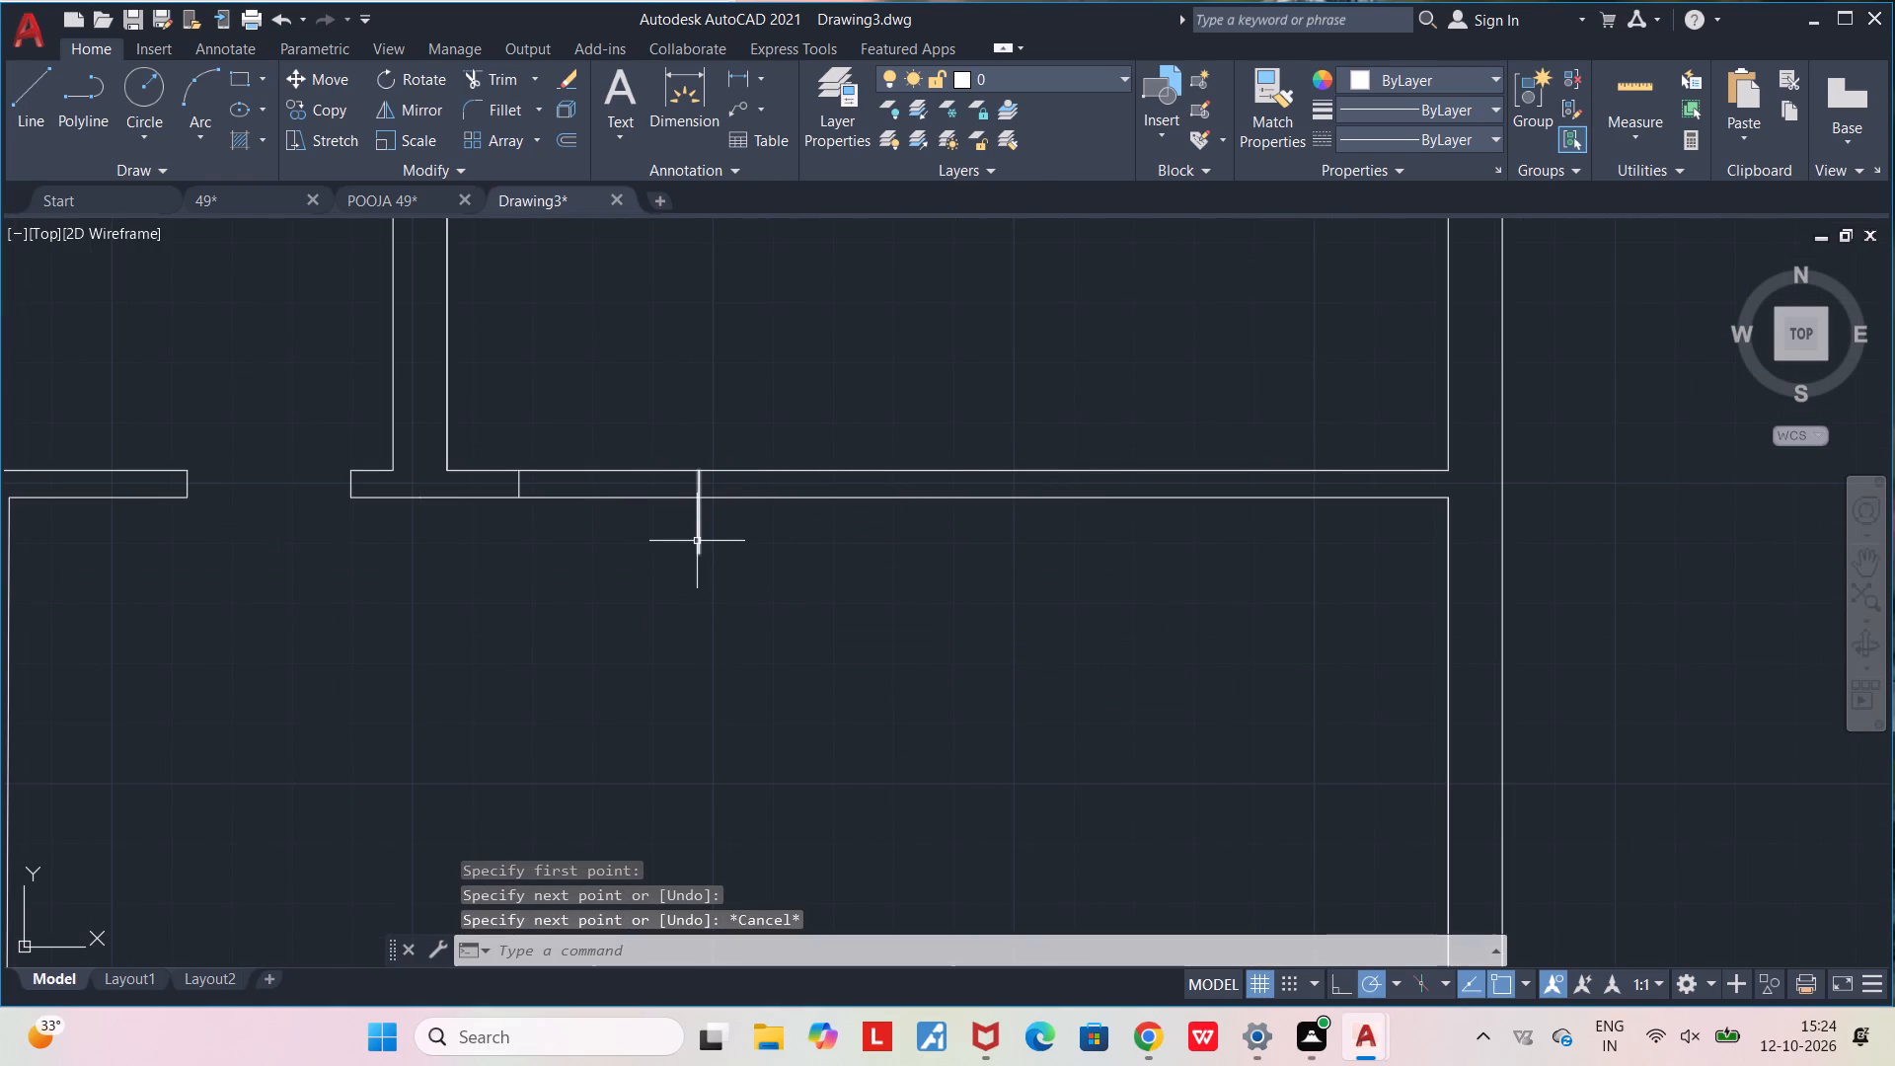
# Trim the new jamb's overhang and both cross-wall lines between the two jambs right of the central wall to open a doorway.
pyautogui.write('TR')
pyautogui.press('Return')
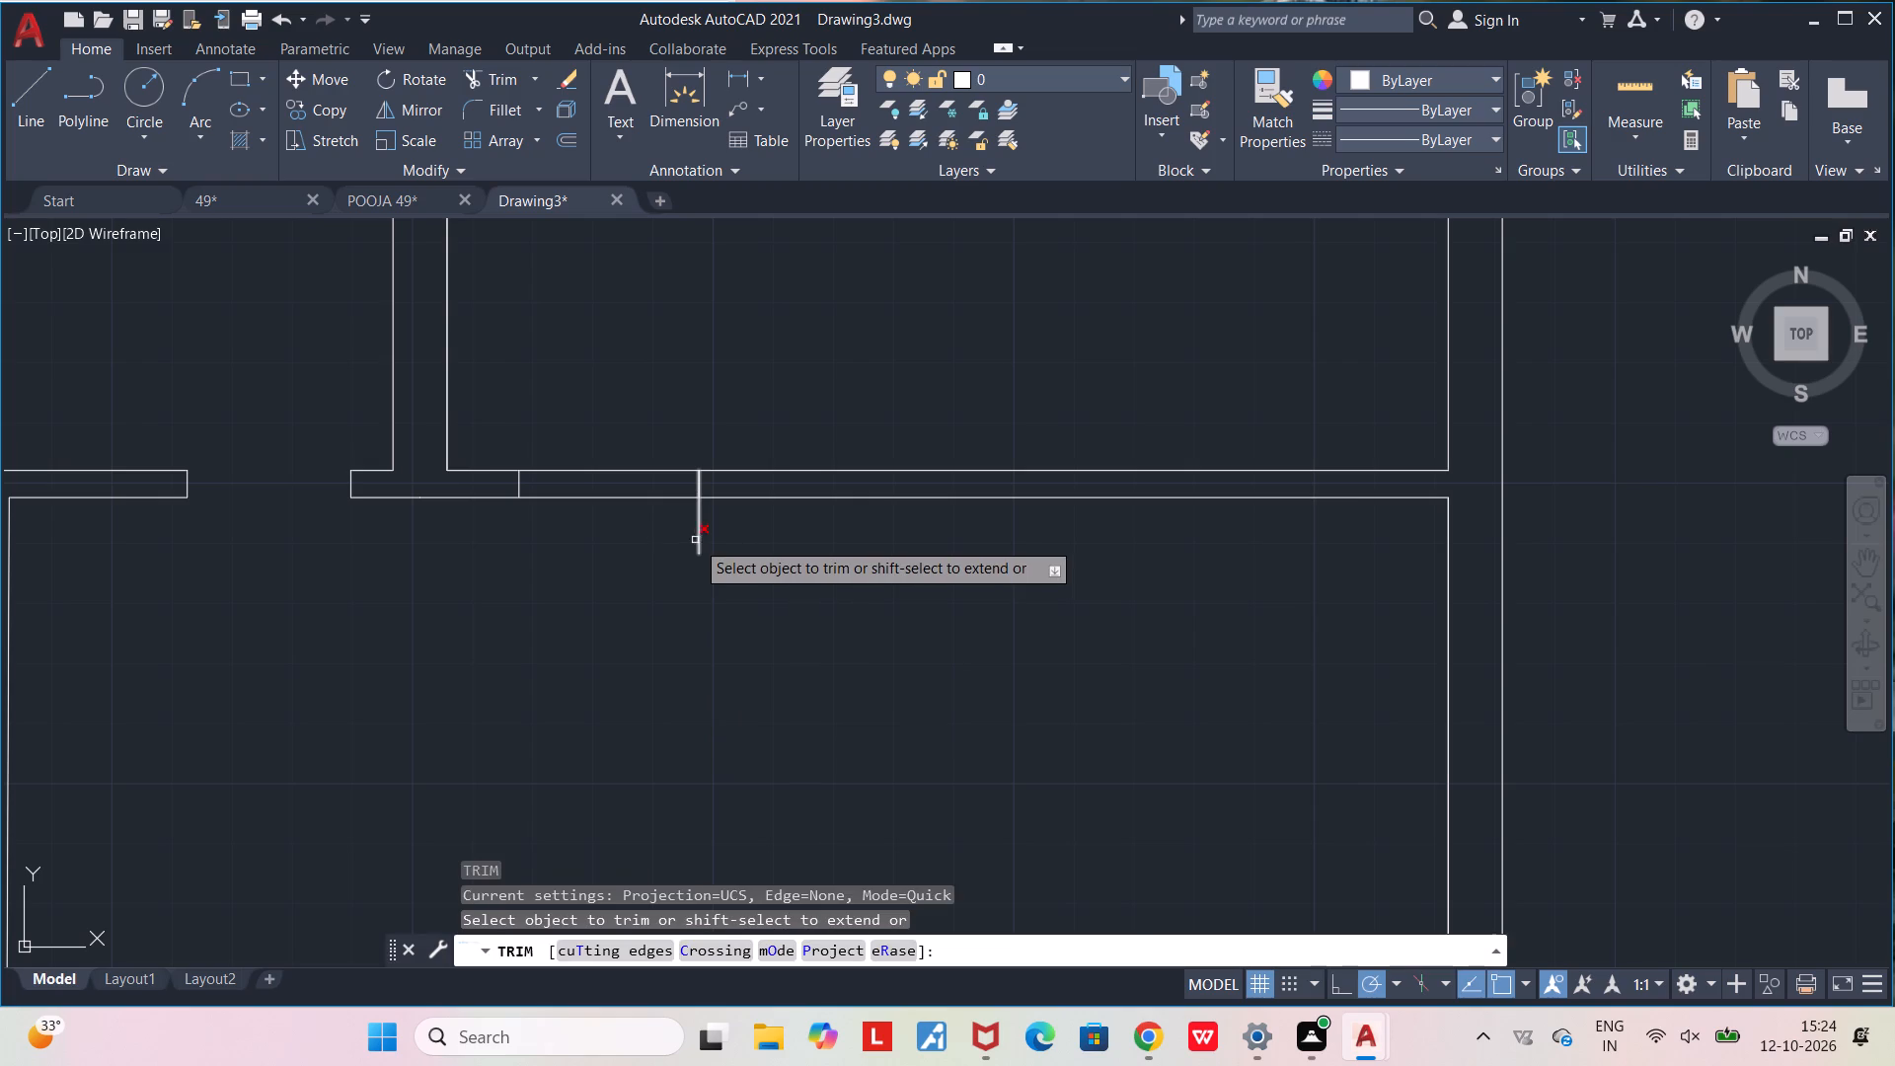
pyautogui.click(702, 533)
pyautogui.moveTo(624, 530); pyautogui.dragTo(614, 362)
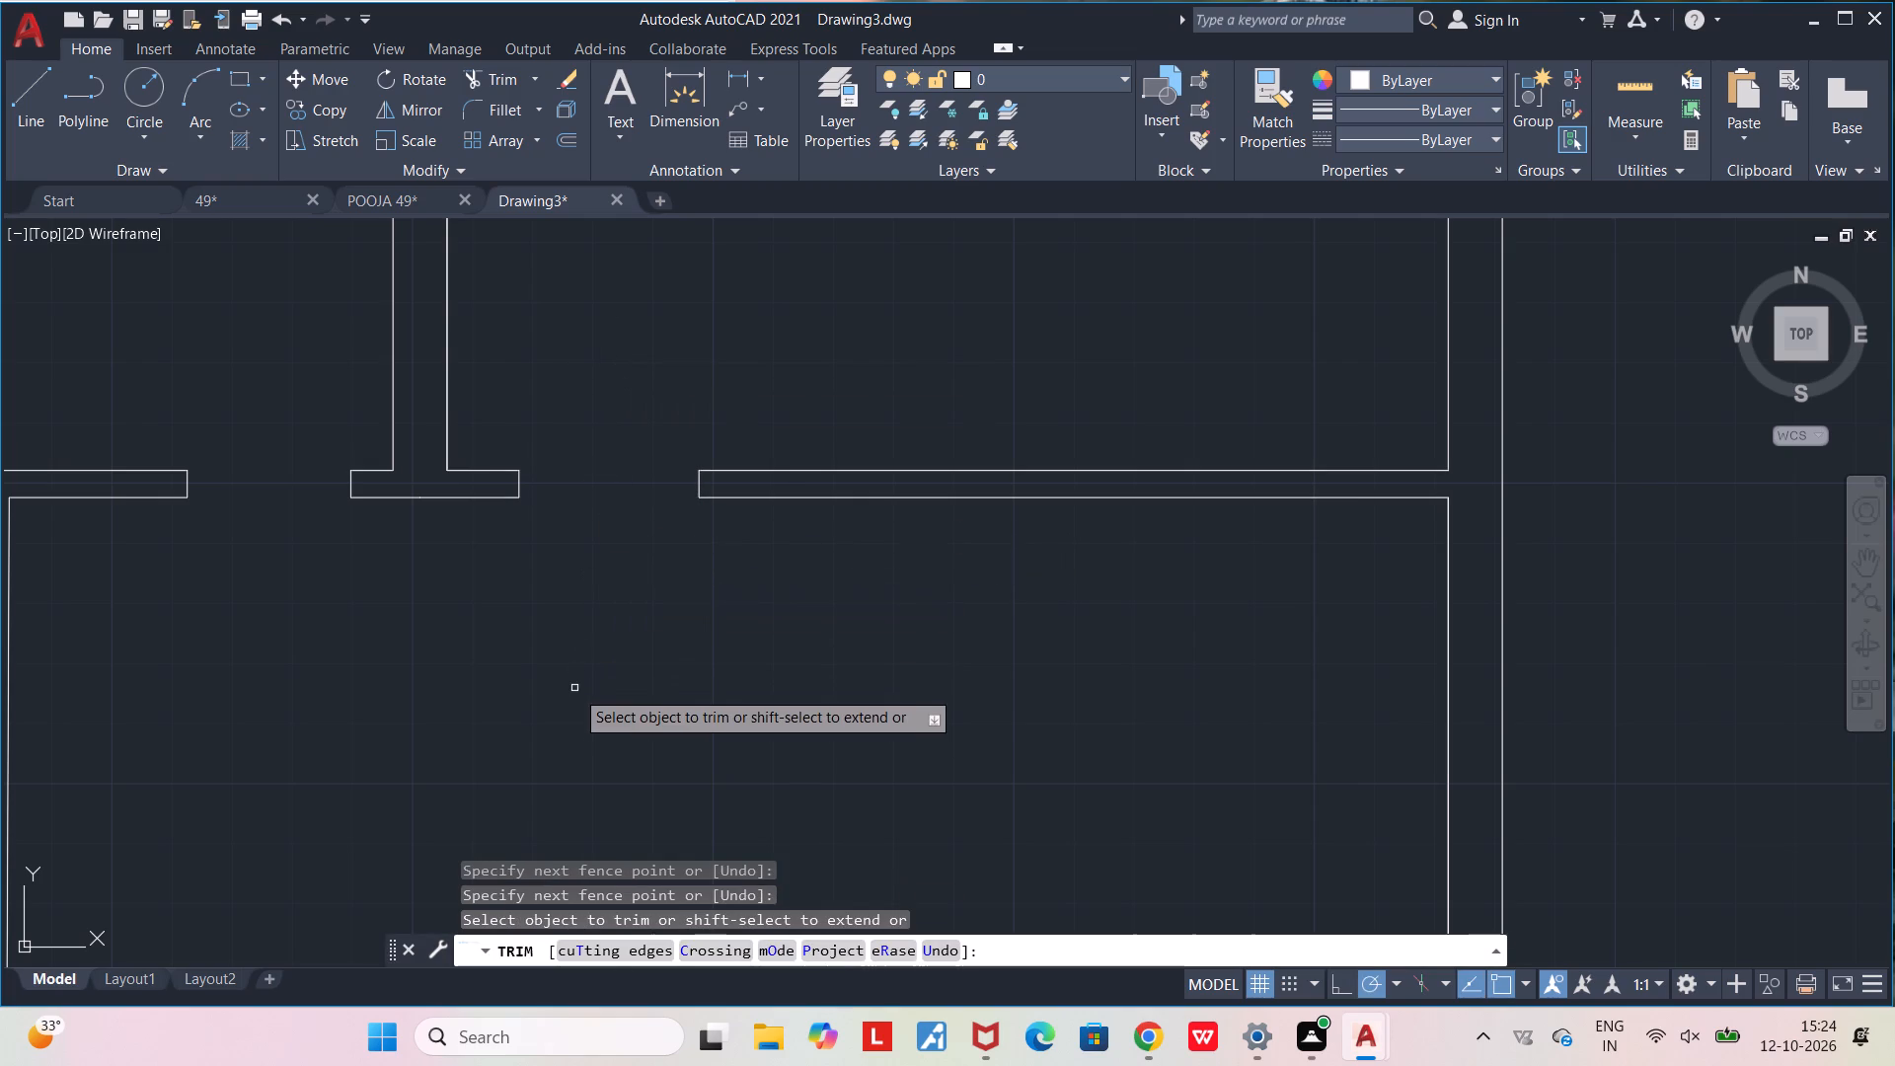
pyautogui.press('Escape')
# Draw two horizontal jamb lines across the partition below the cross wall, near its upper end.
pyautogui.scroll(-4, 574, 690)
pyautogui.moveTo(622, 707); pyautogui.dragTo(786, 642, button='middle')
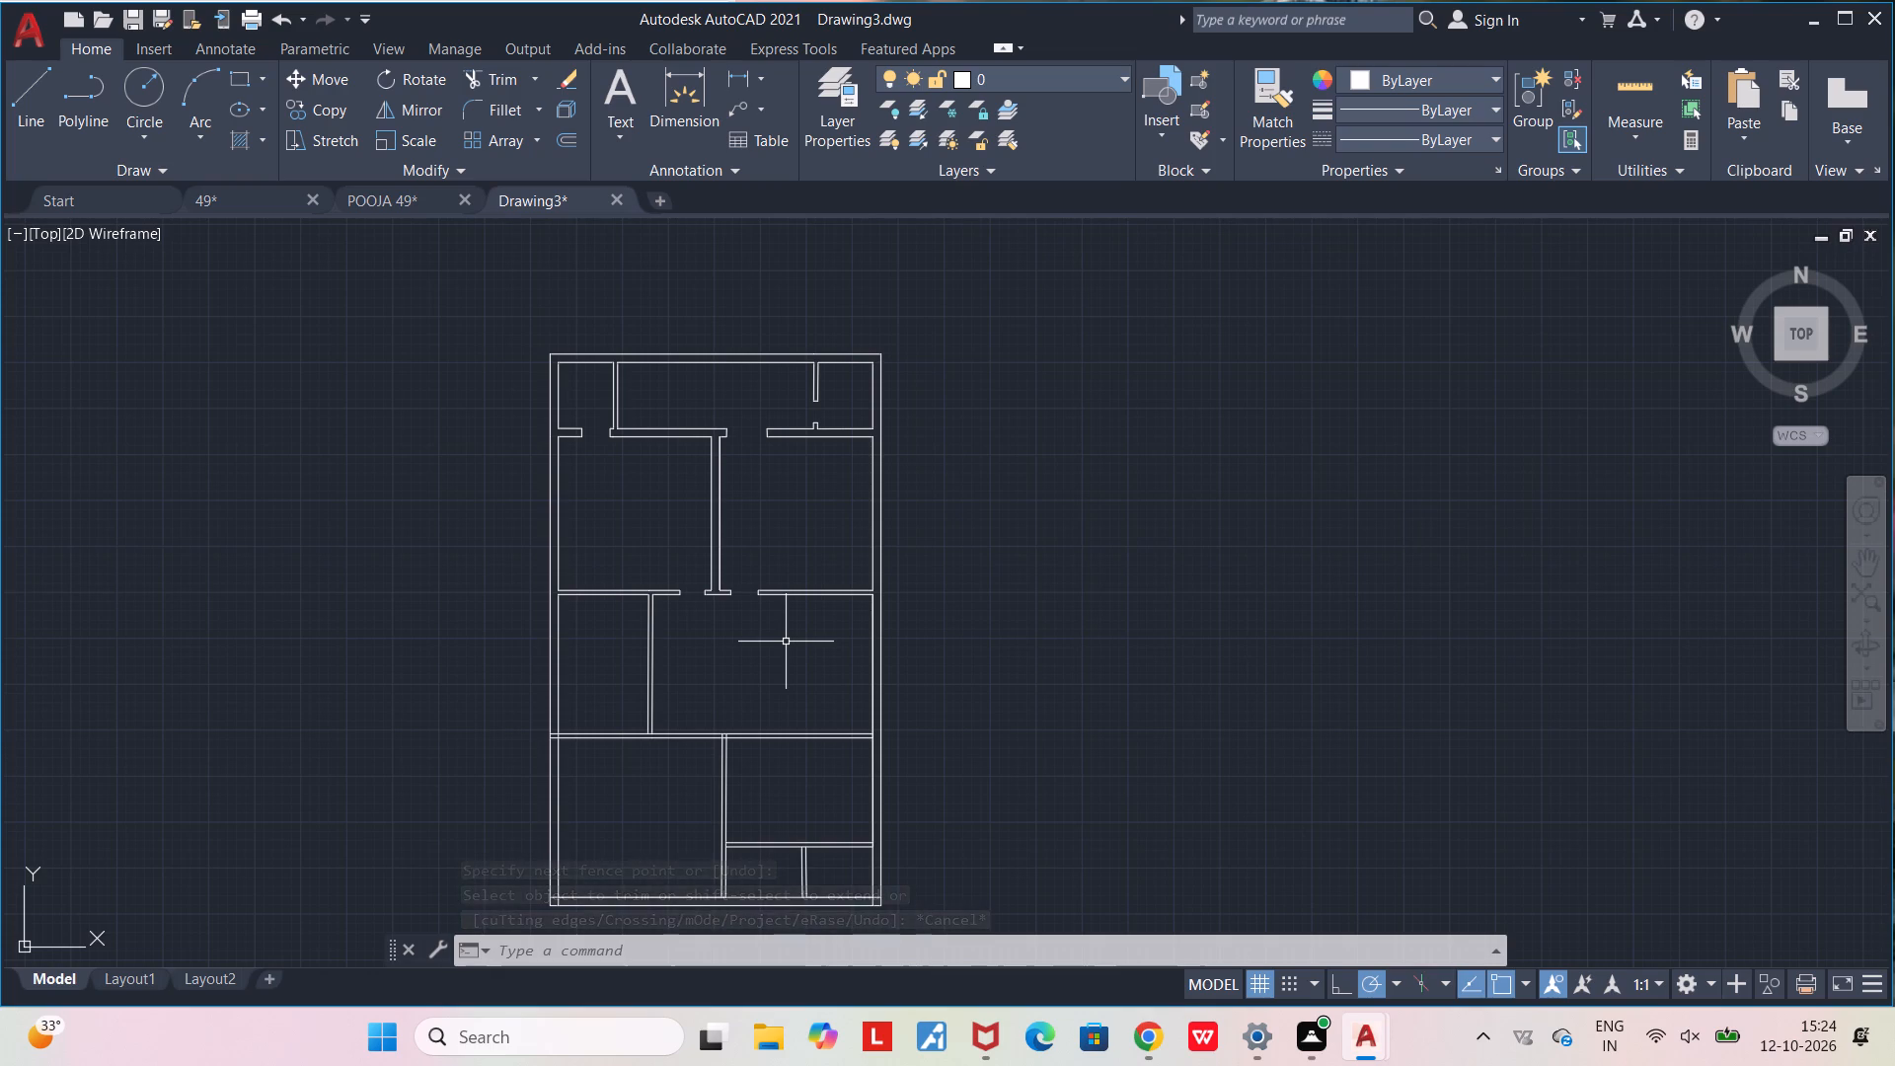
pyautogui.scroll(3, 633, 640)
pyautogui.moveTo(641, 632); pyautogui.dragTo(1026, 528, button='middle')
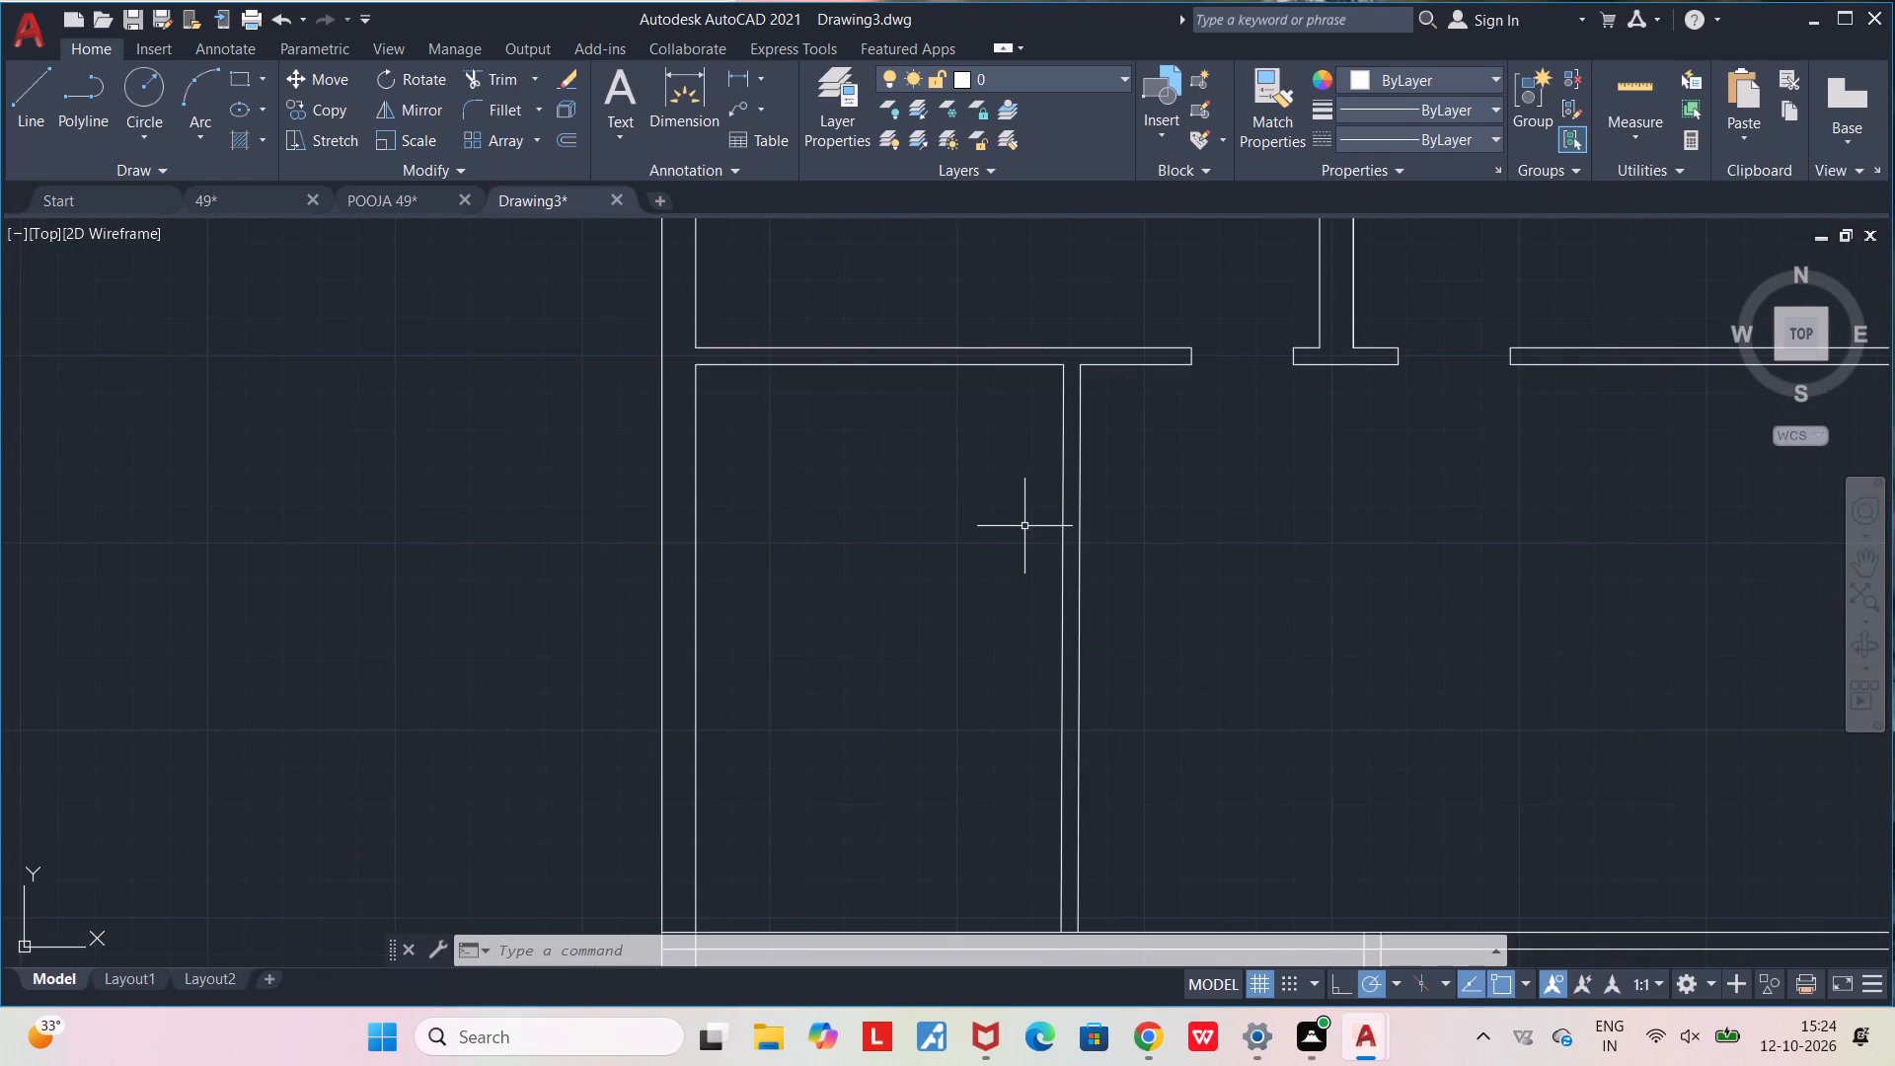
pyautogui.scroll(2, 1167, 468)
pyautogui.moveTo(1167, 468); pyautogui.dragTo(1138, 620, button='middle')
pyautogui.scroll(-2, 1138, 620)
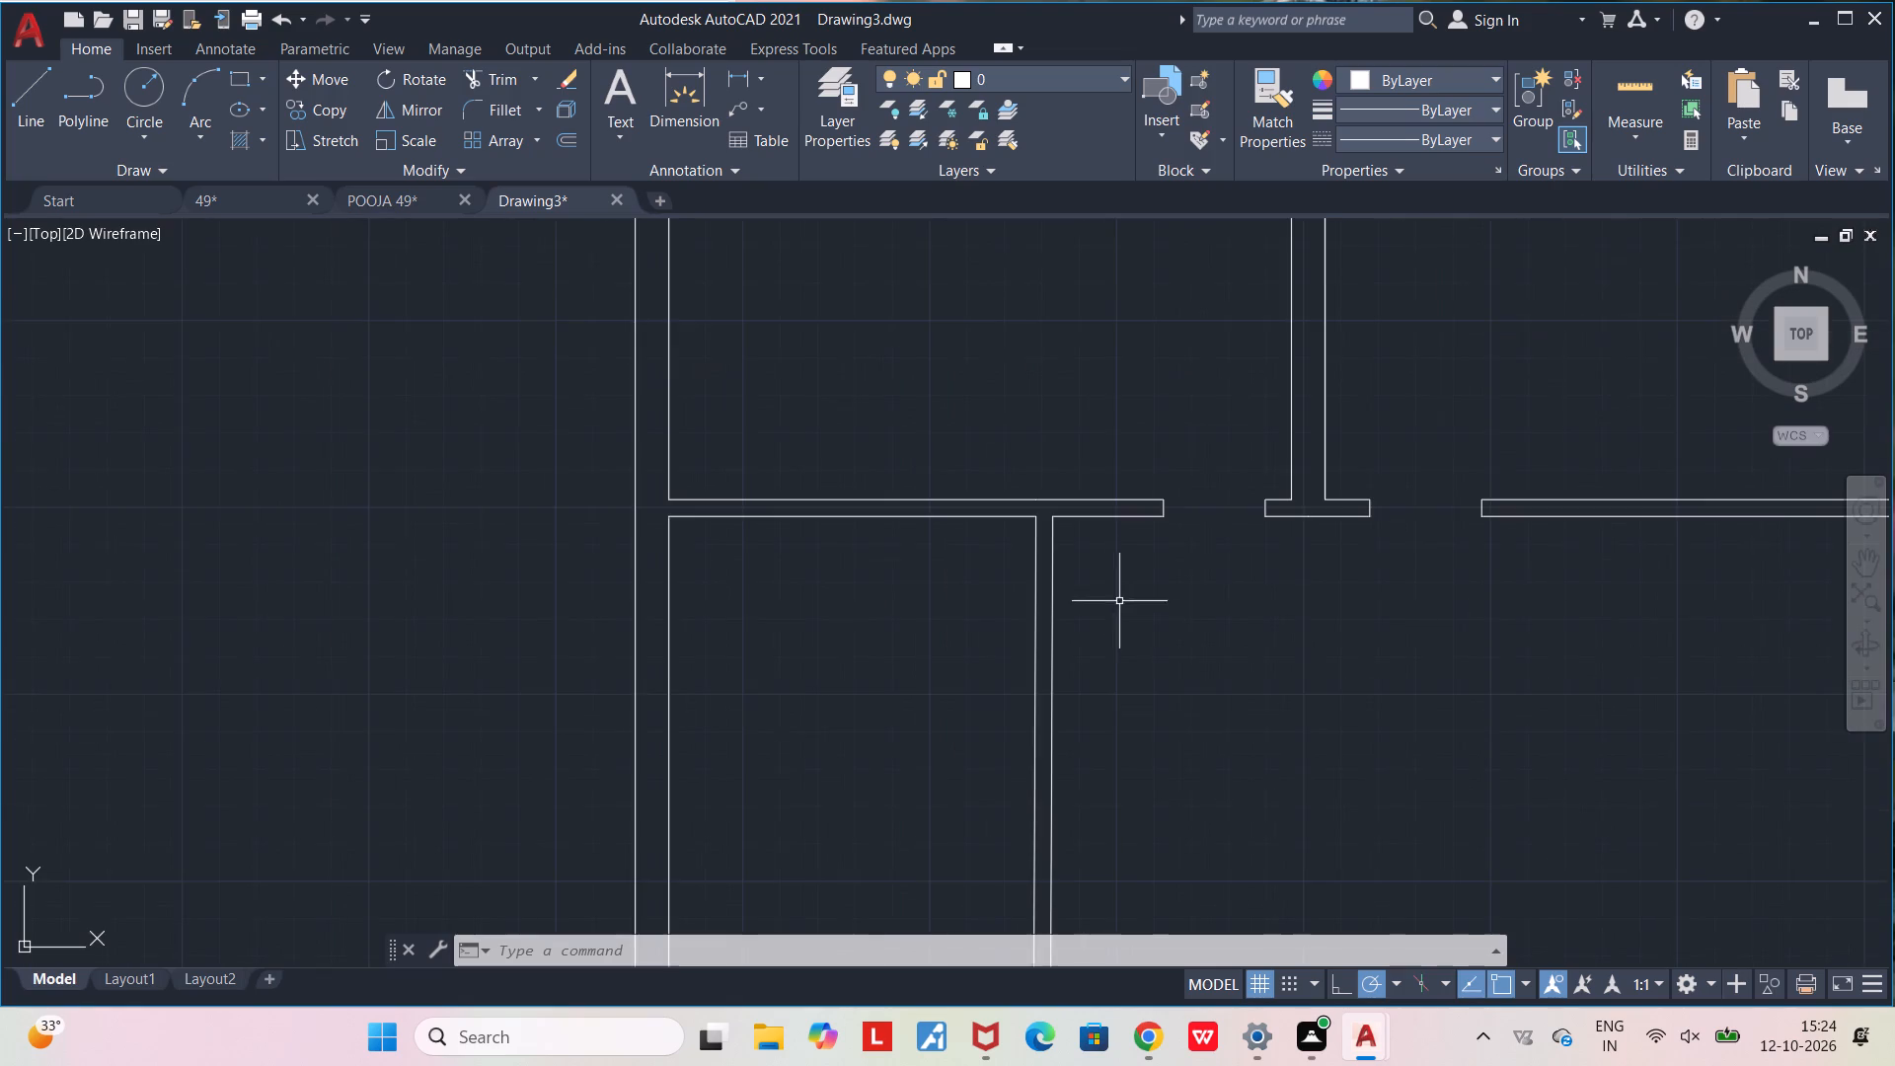
pyautogui.moveTo(1093, 568); pyautogui.dragTo(803, 532, button='middle')
pyautogui.scroll(1, 761, 533)
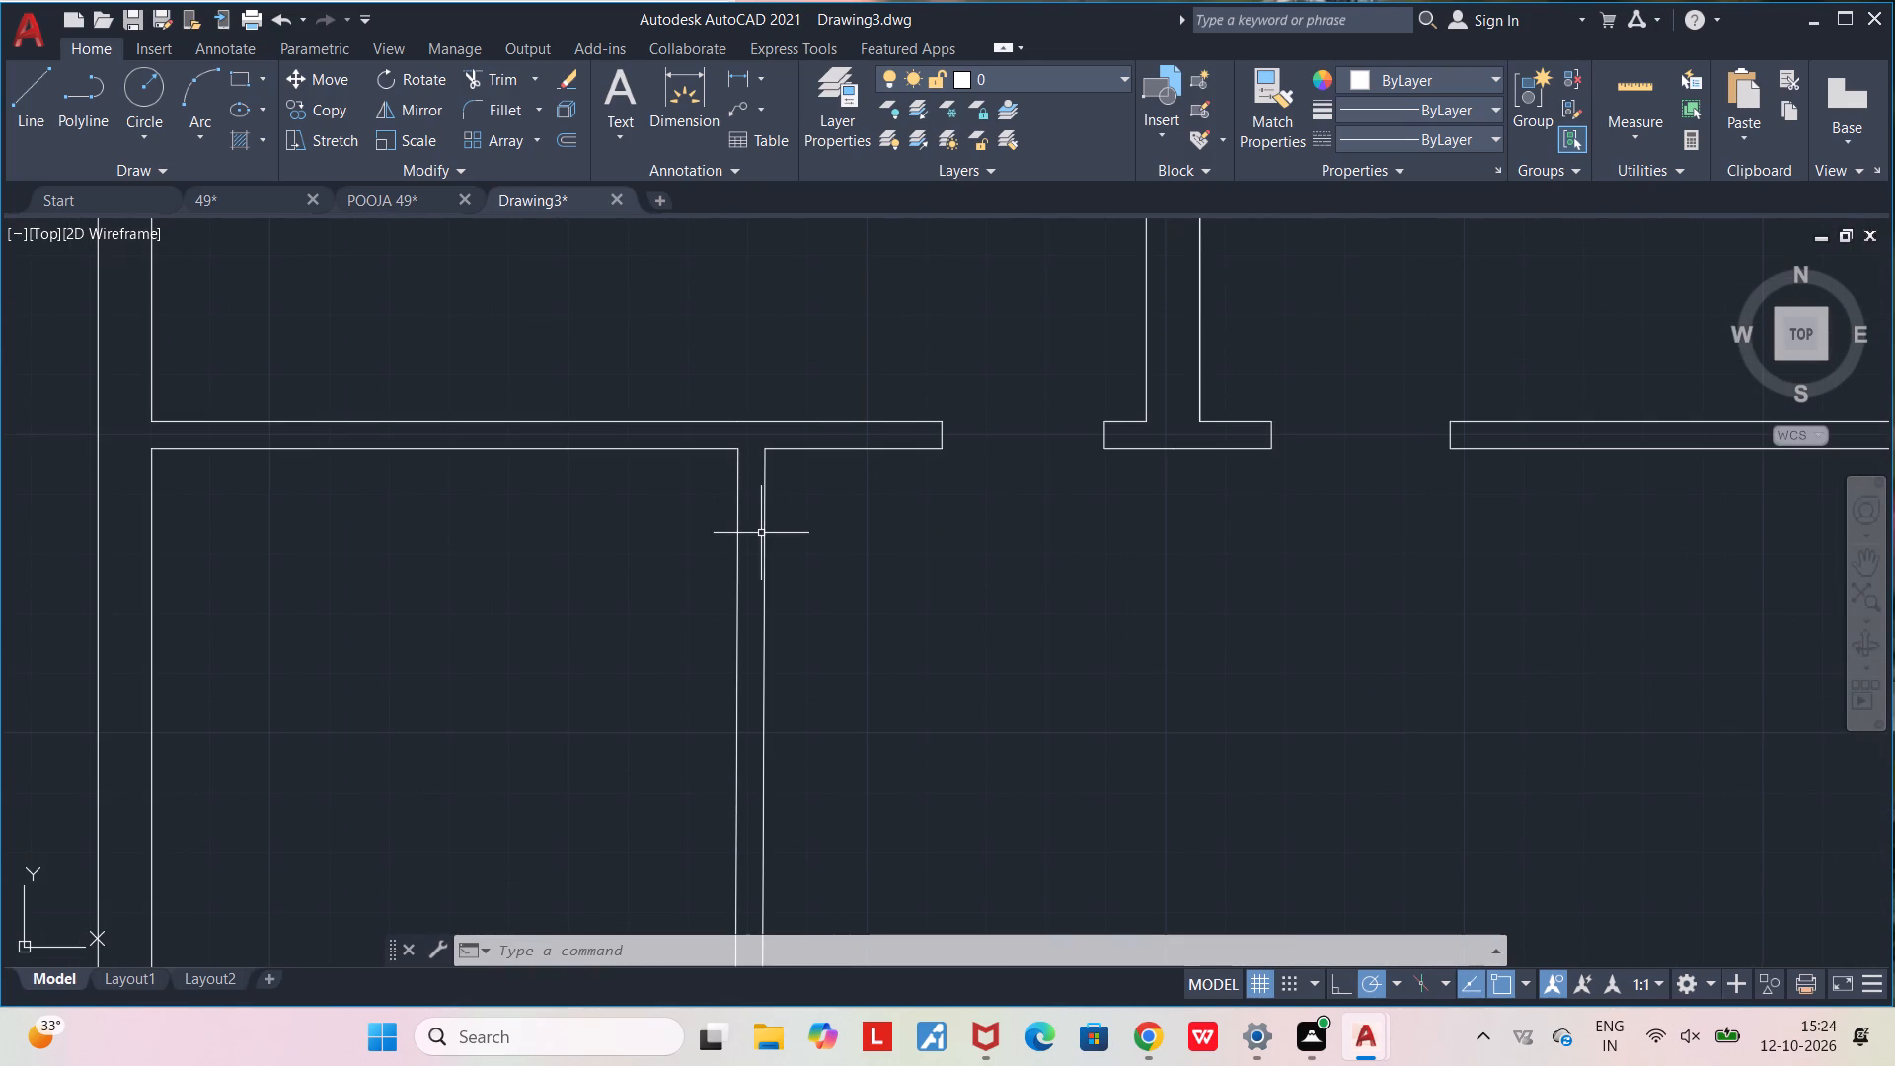
pyautogui.press('l')
pyautogui.press('Return')
pyautogui.scroll(2, 761, 533)
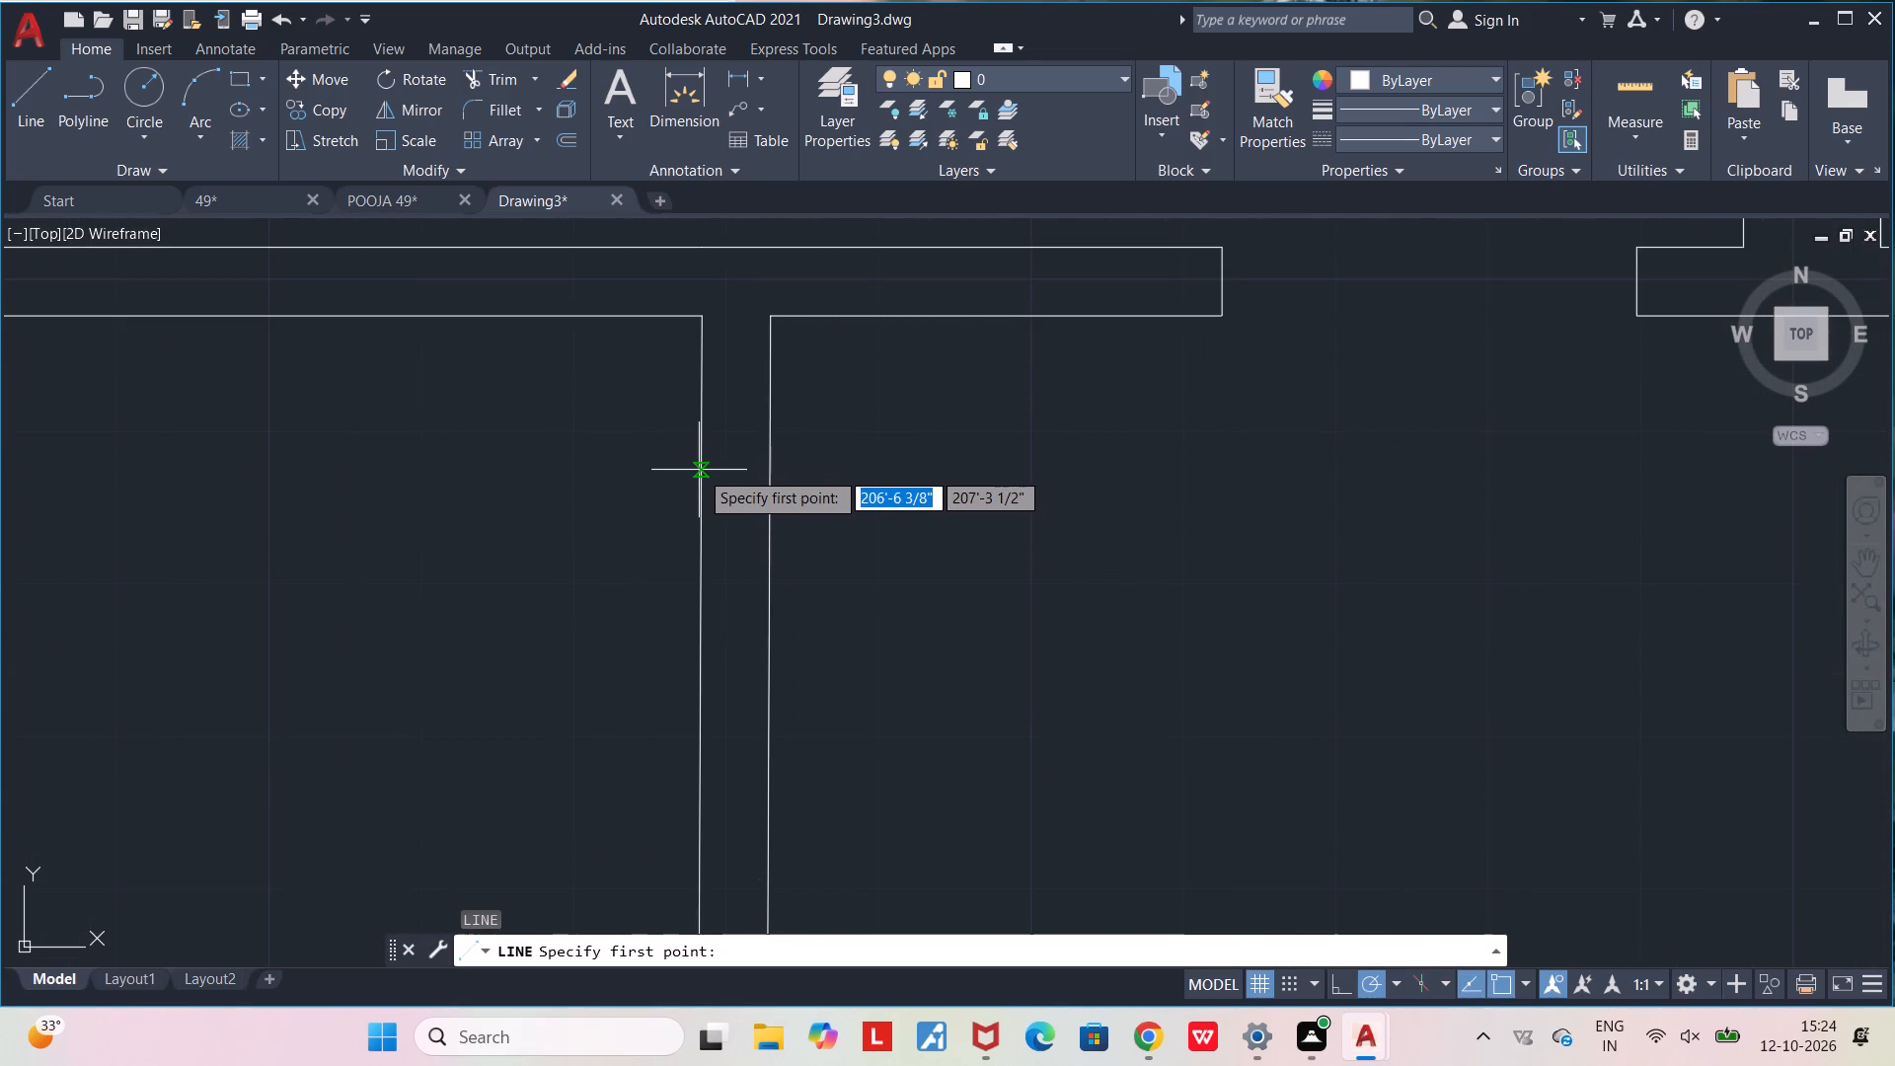
pyautogui.click(700, 471)
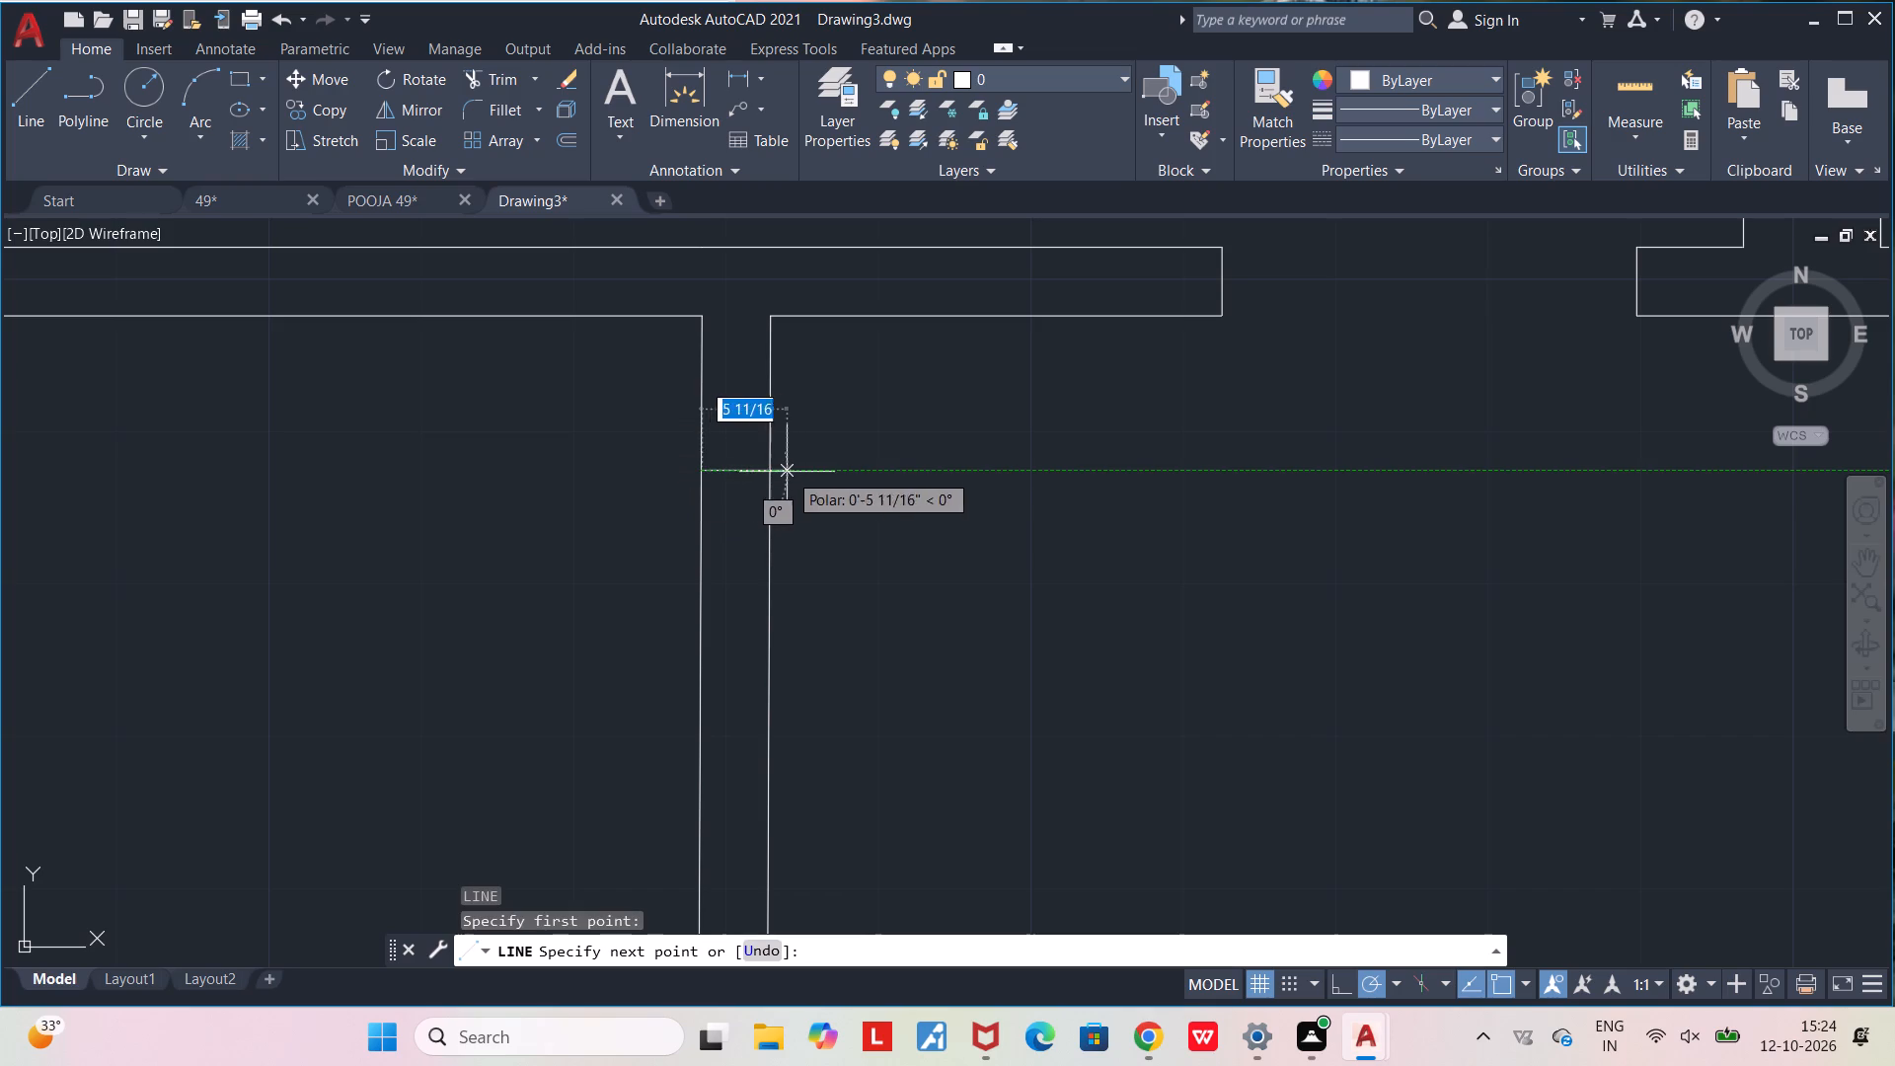
pyautogui.click(803, 471)
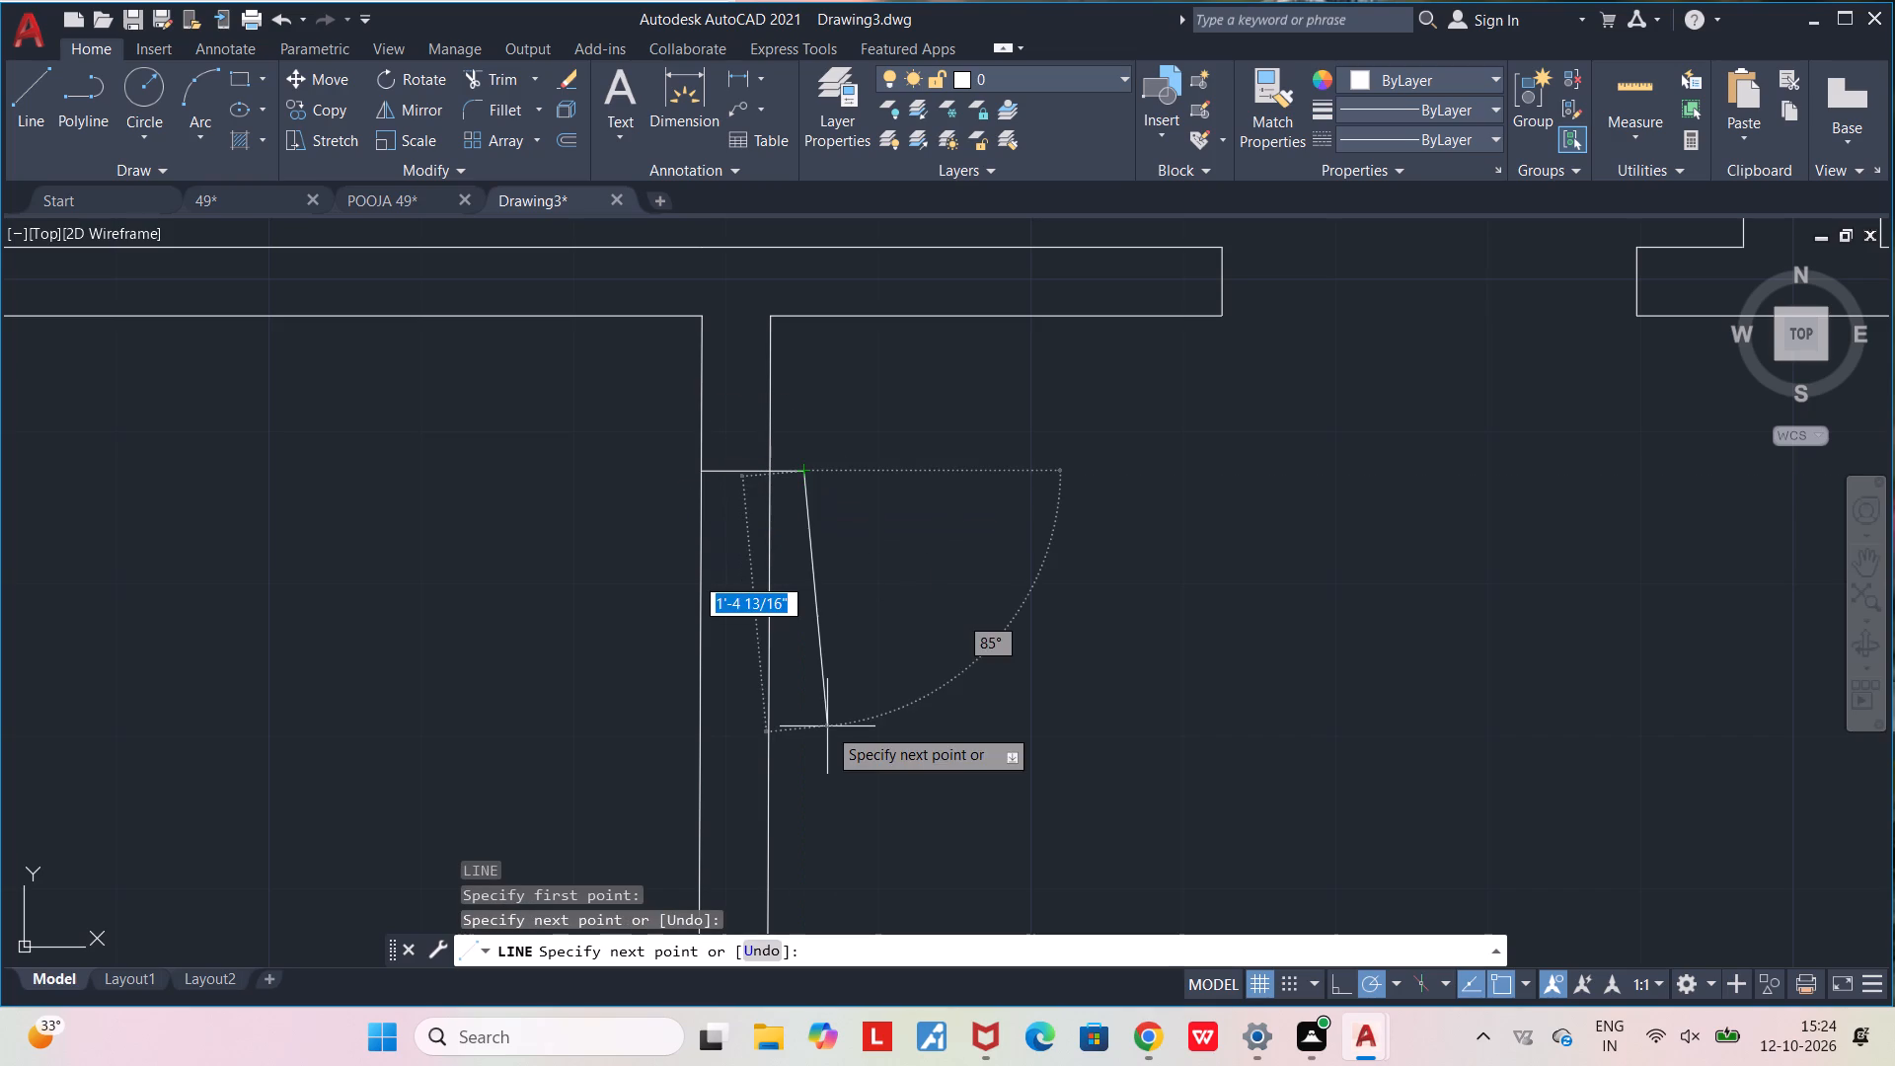
pyautogui.press('Escape')
pyautogui.press('l')
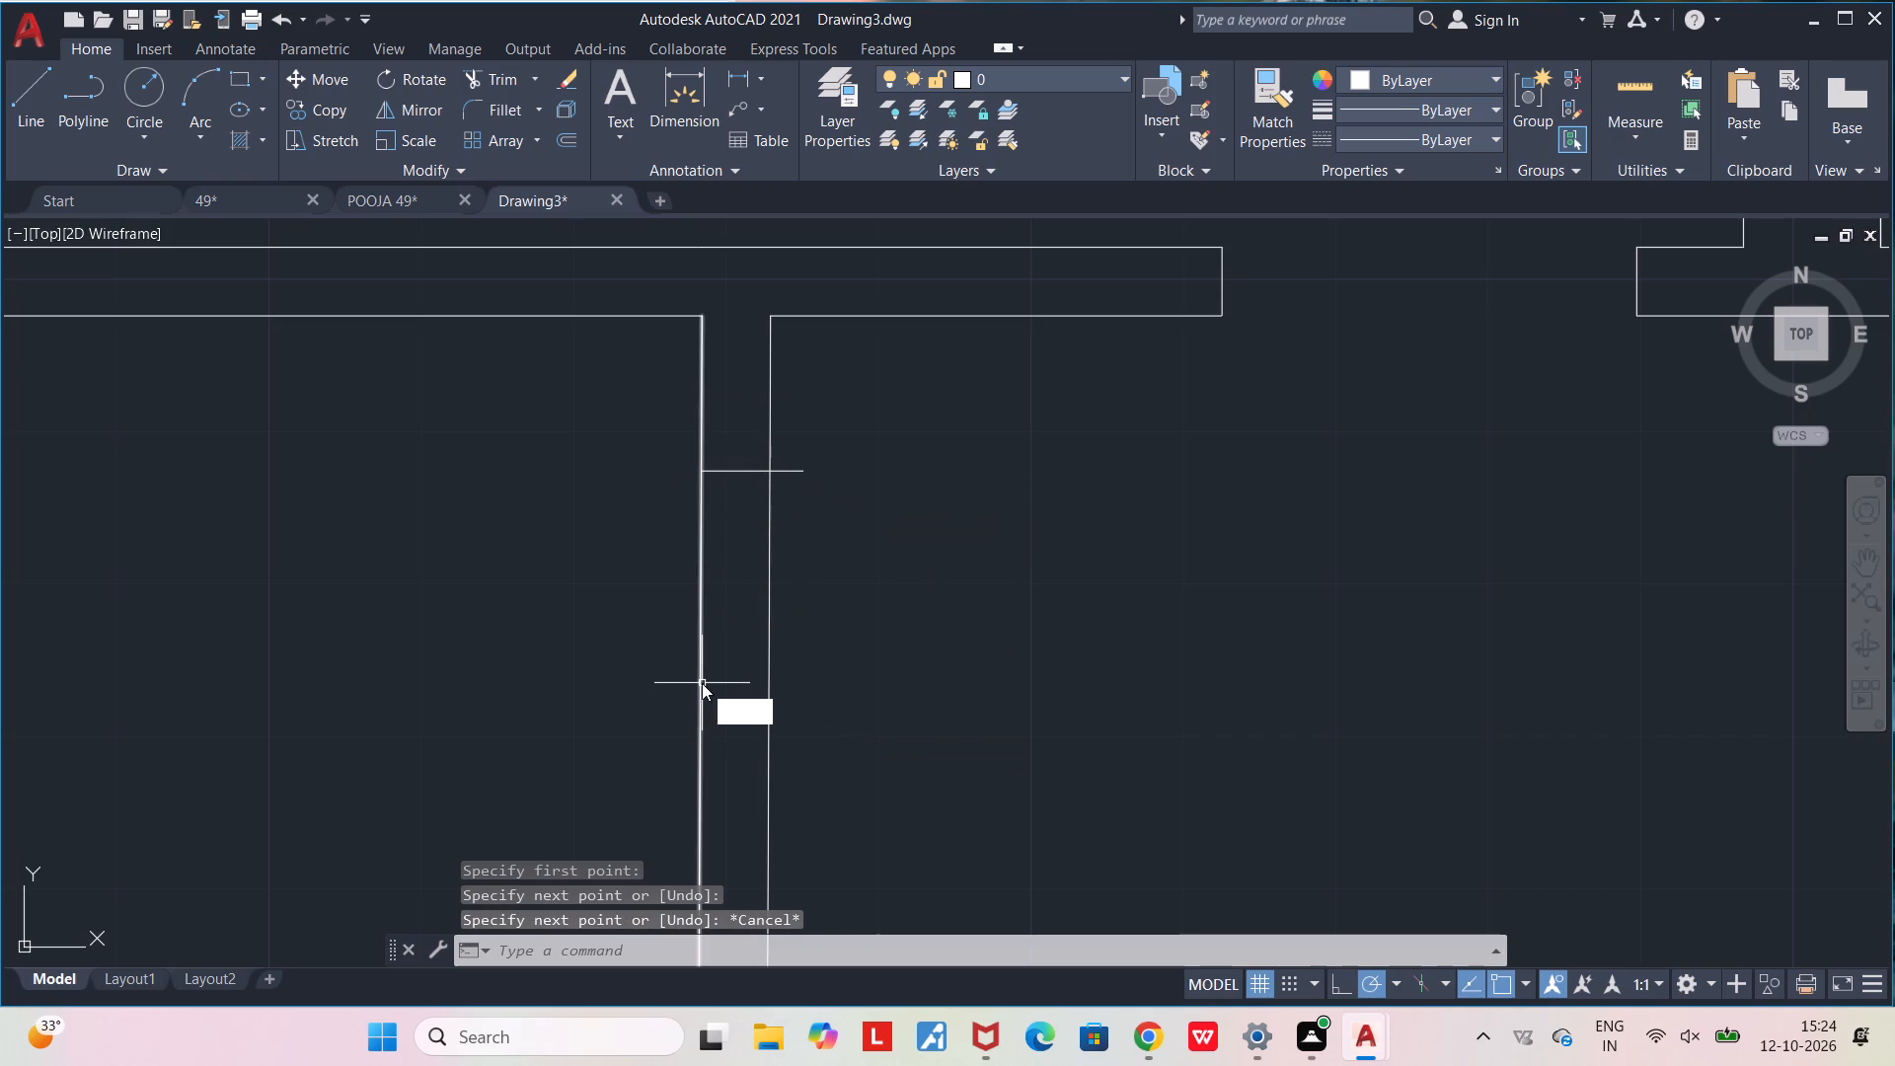
pyautogui.press('Return')
pyautogui.click(701, 684)
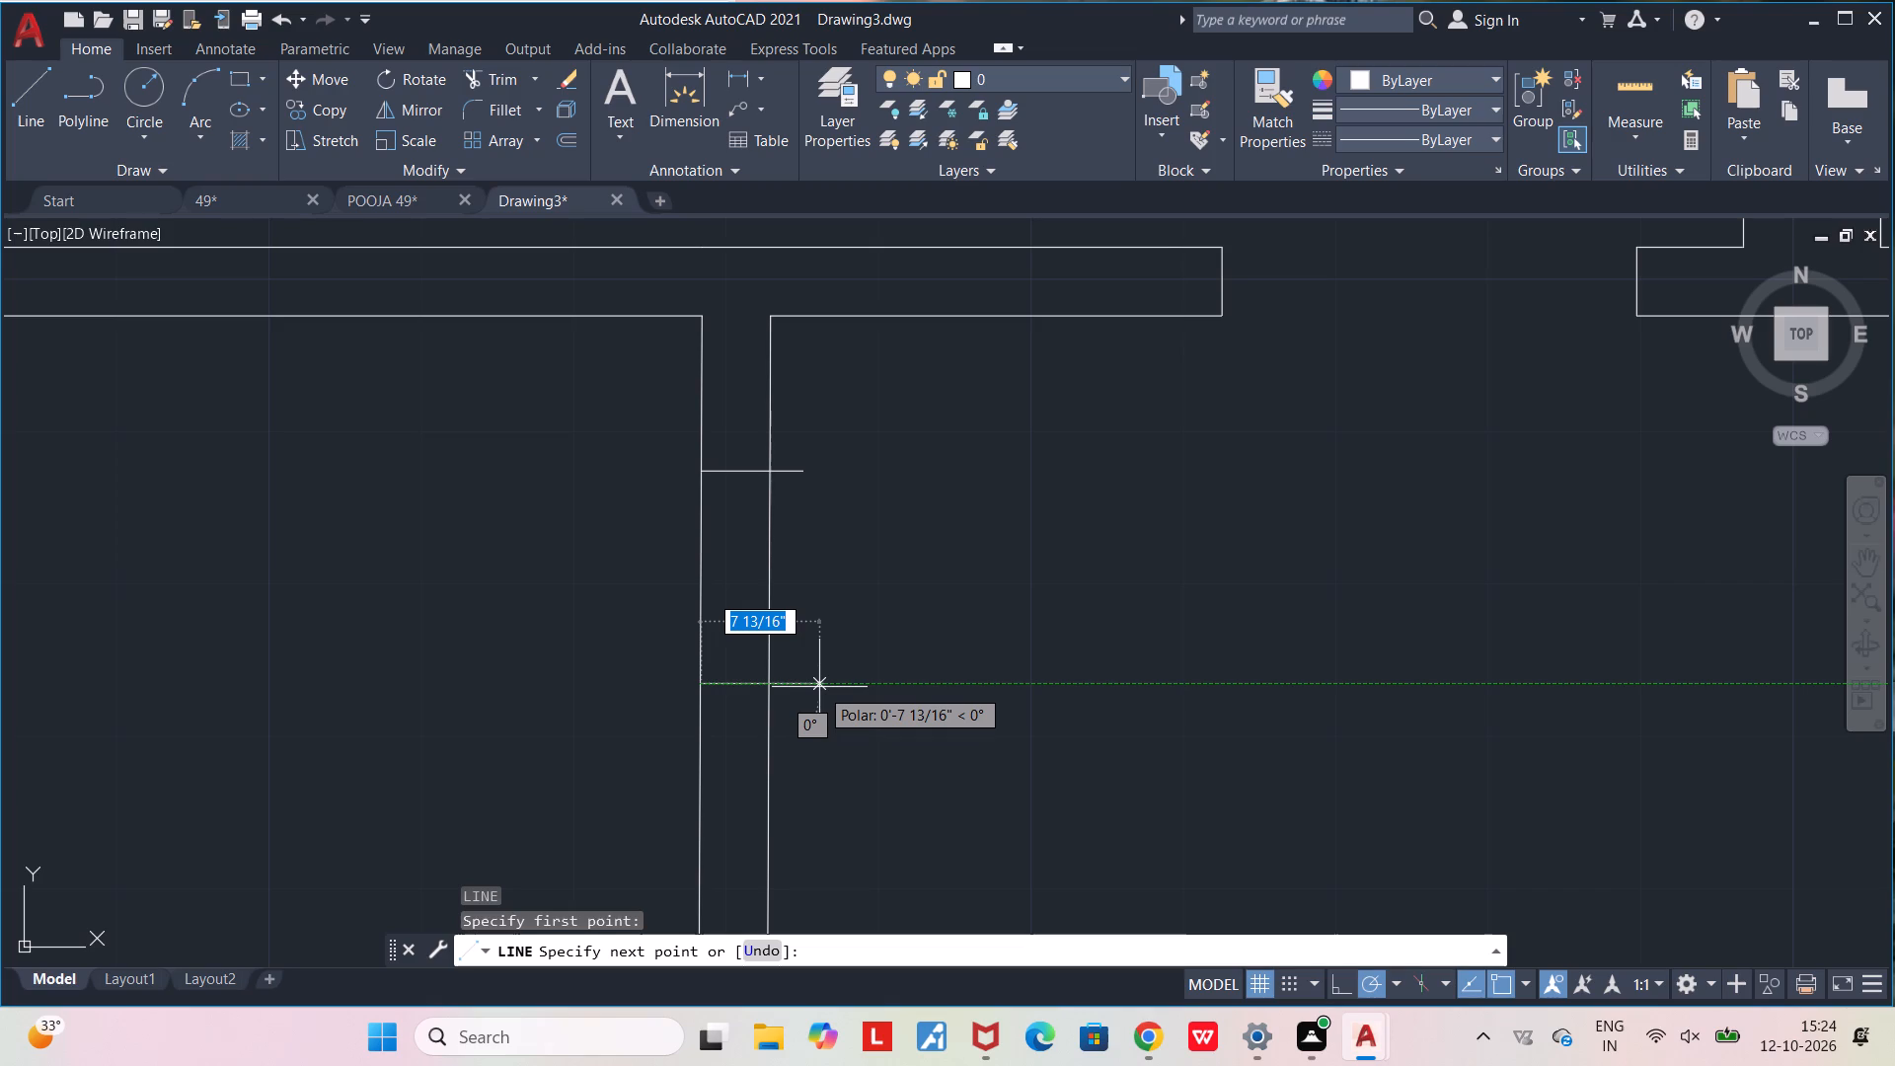
pyautogui.click(819, 687)
pyautogui.press('Escape')
# Trim the overhangs of both jamb lines and the partition's two faces between them to open a doorway.
pyautogui.write('TR')
pyautogui.press('Return')
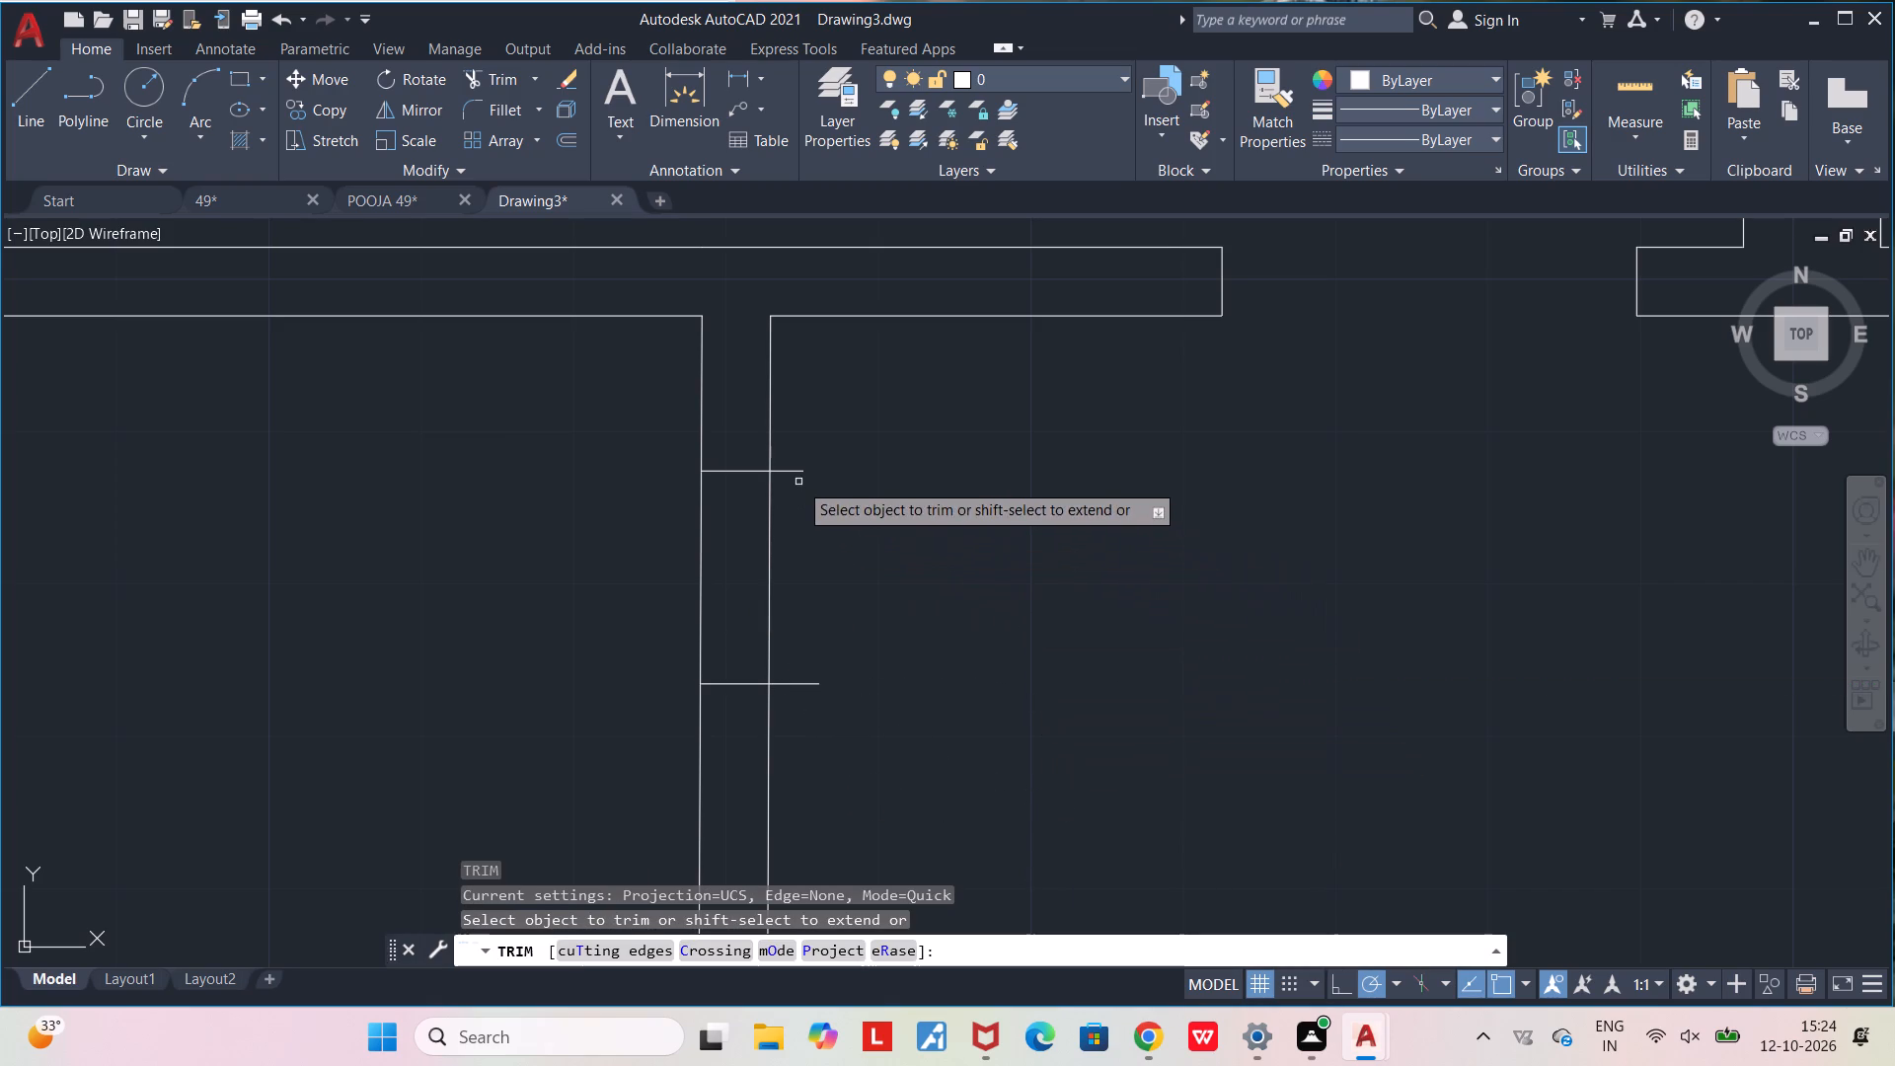
pyautogui.click(794, 470)
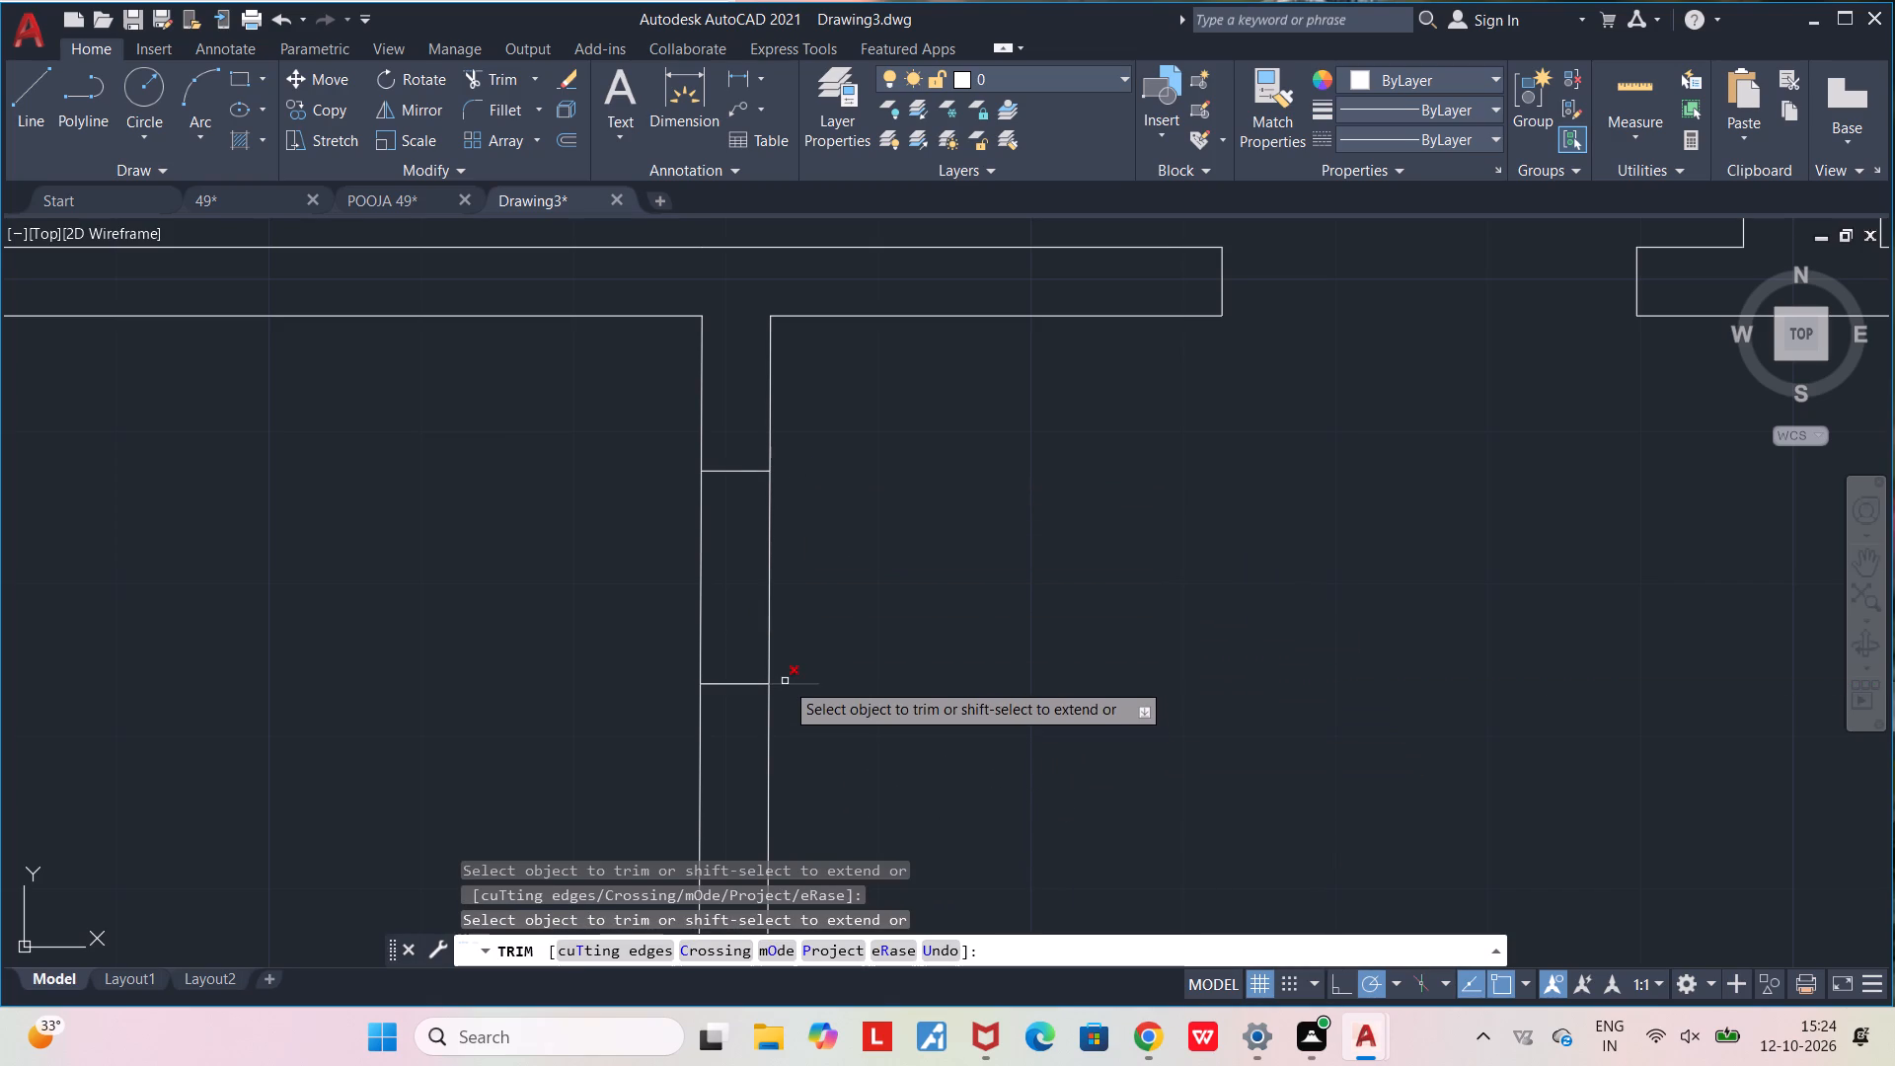
pyautogui.click(785, 681)
pyautogui.moveTo(831, 693); pyautogui.dragTo(859, 636, button='middle')
pyautogui.moveTo(871, 519); pyautogui.dragTo(789, 513)
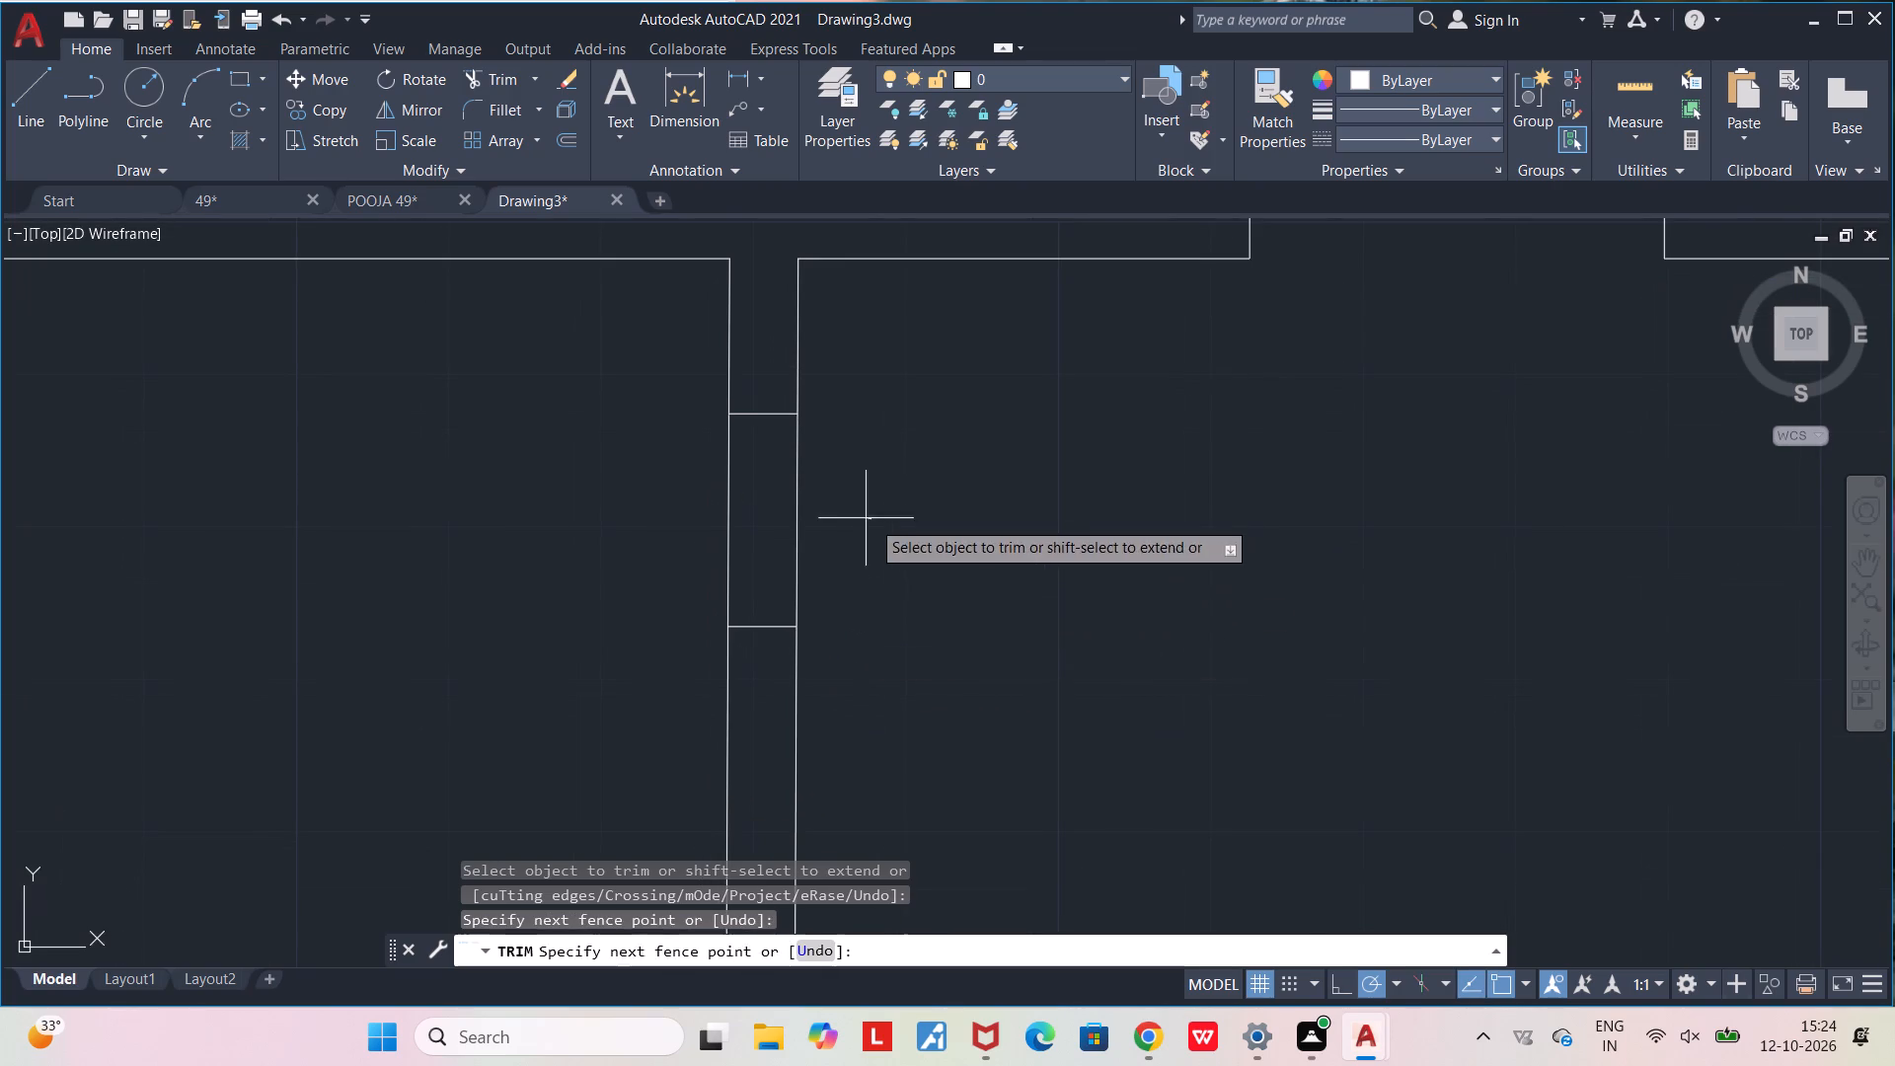
pyautogui.moveTo(789, 513); pyautogui.dragTo(533, 497)
pyautogui.press('Escape')
# Clean up the lower cross wall's junction with the left outer wall by trimming the overlapping line segments.
pyautogui.scroll(-2, 954, 497)
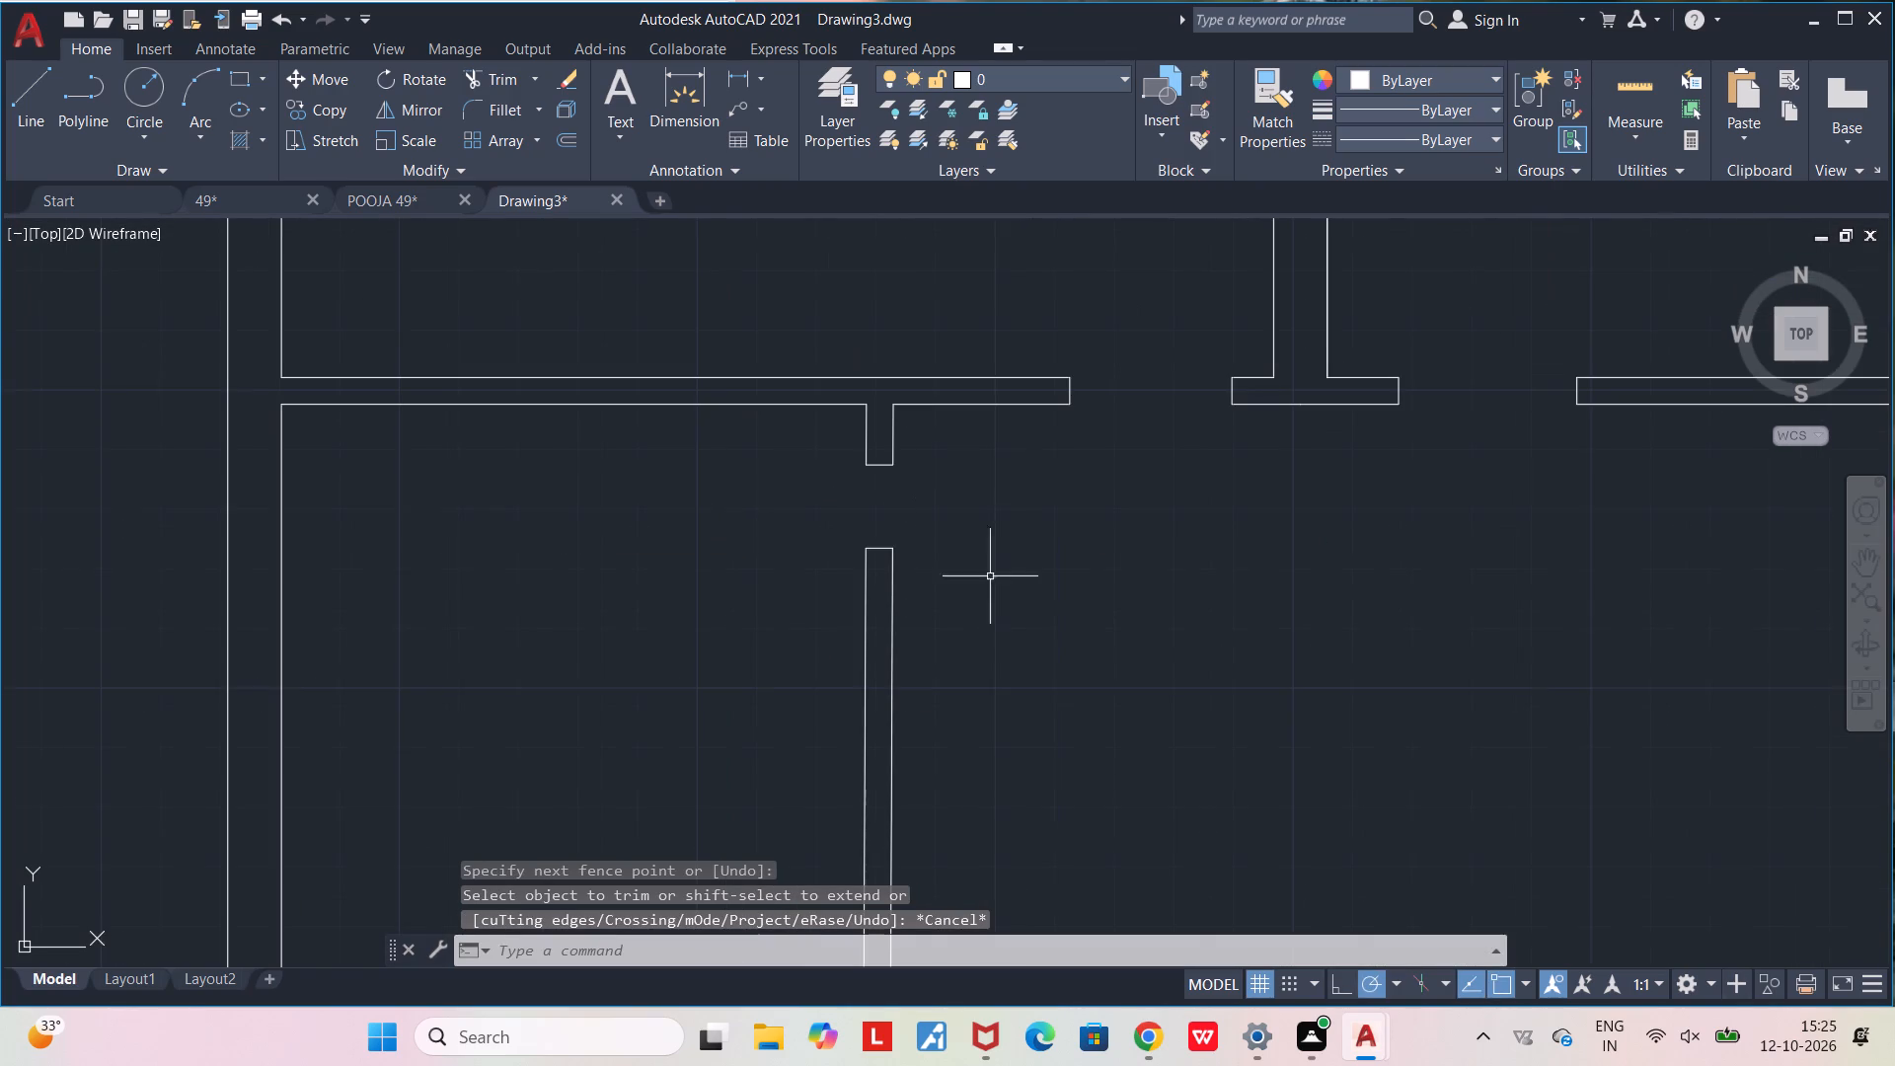
pyautogui.moveTo(1006, 647); pyautogui.dragTo(1004, 483, button='middle')
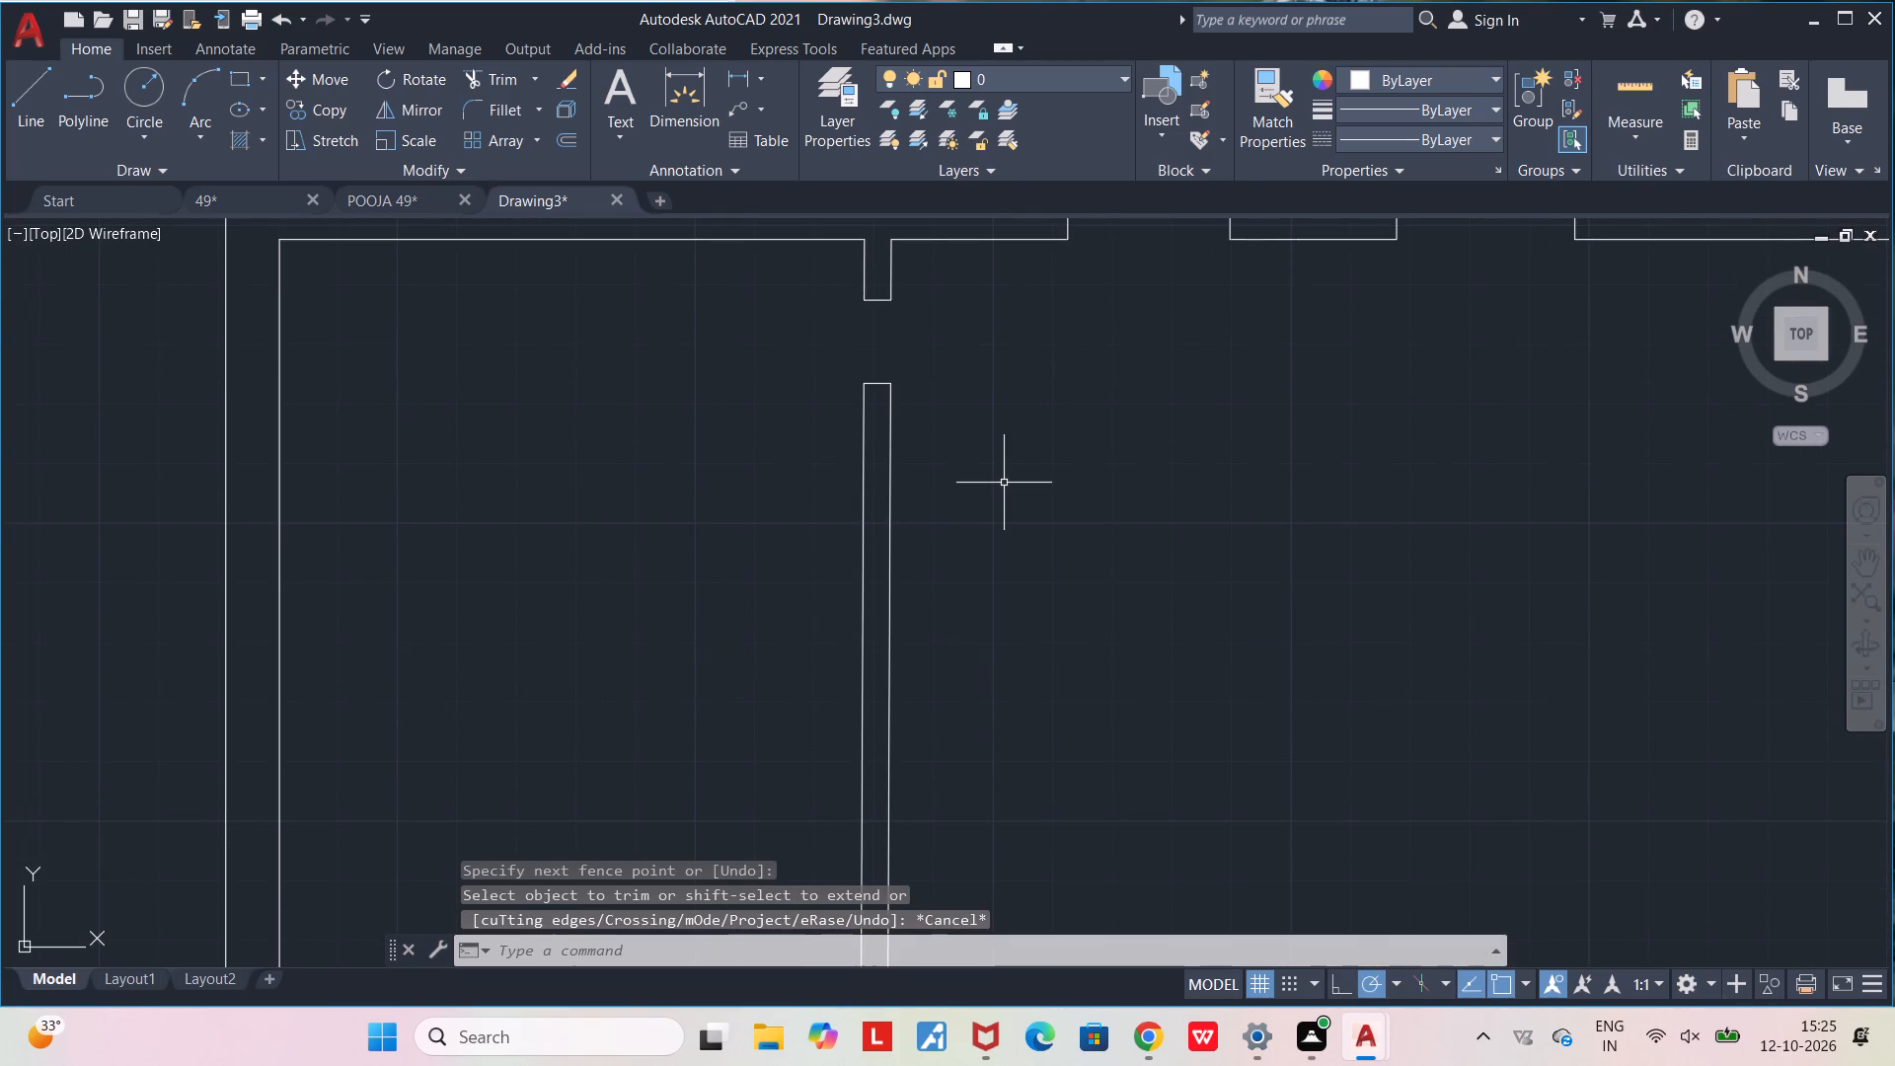
pyautogui.scroll(-2, 1004, 483)
pyautogui.moveTo(993, 564); pyautogui.dragTo(906, 444, button='middle')
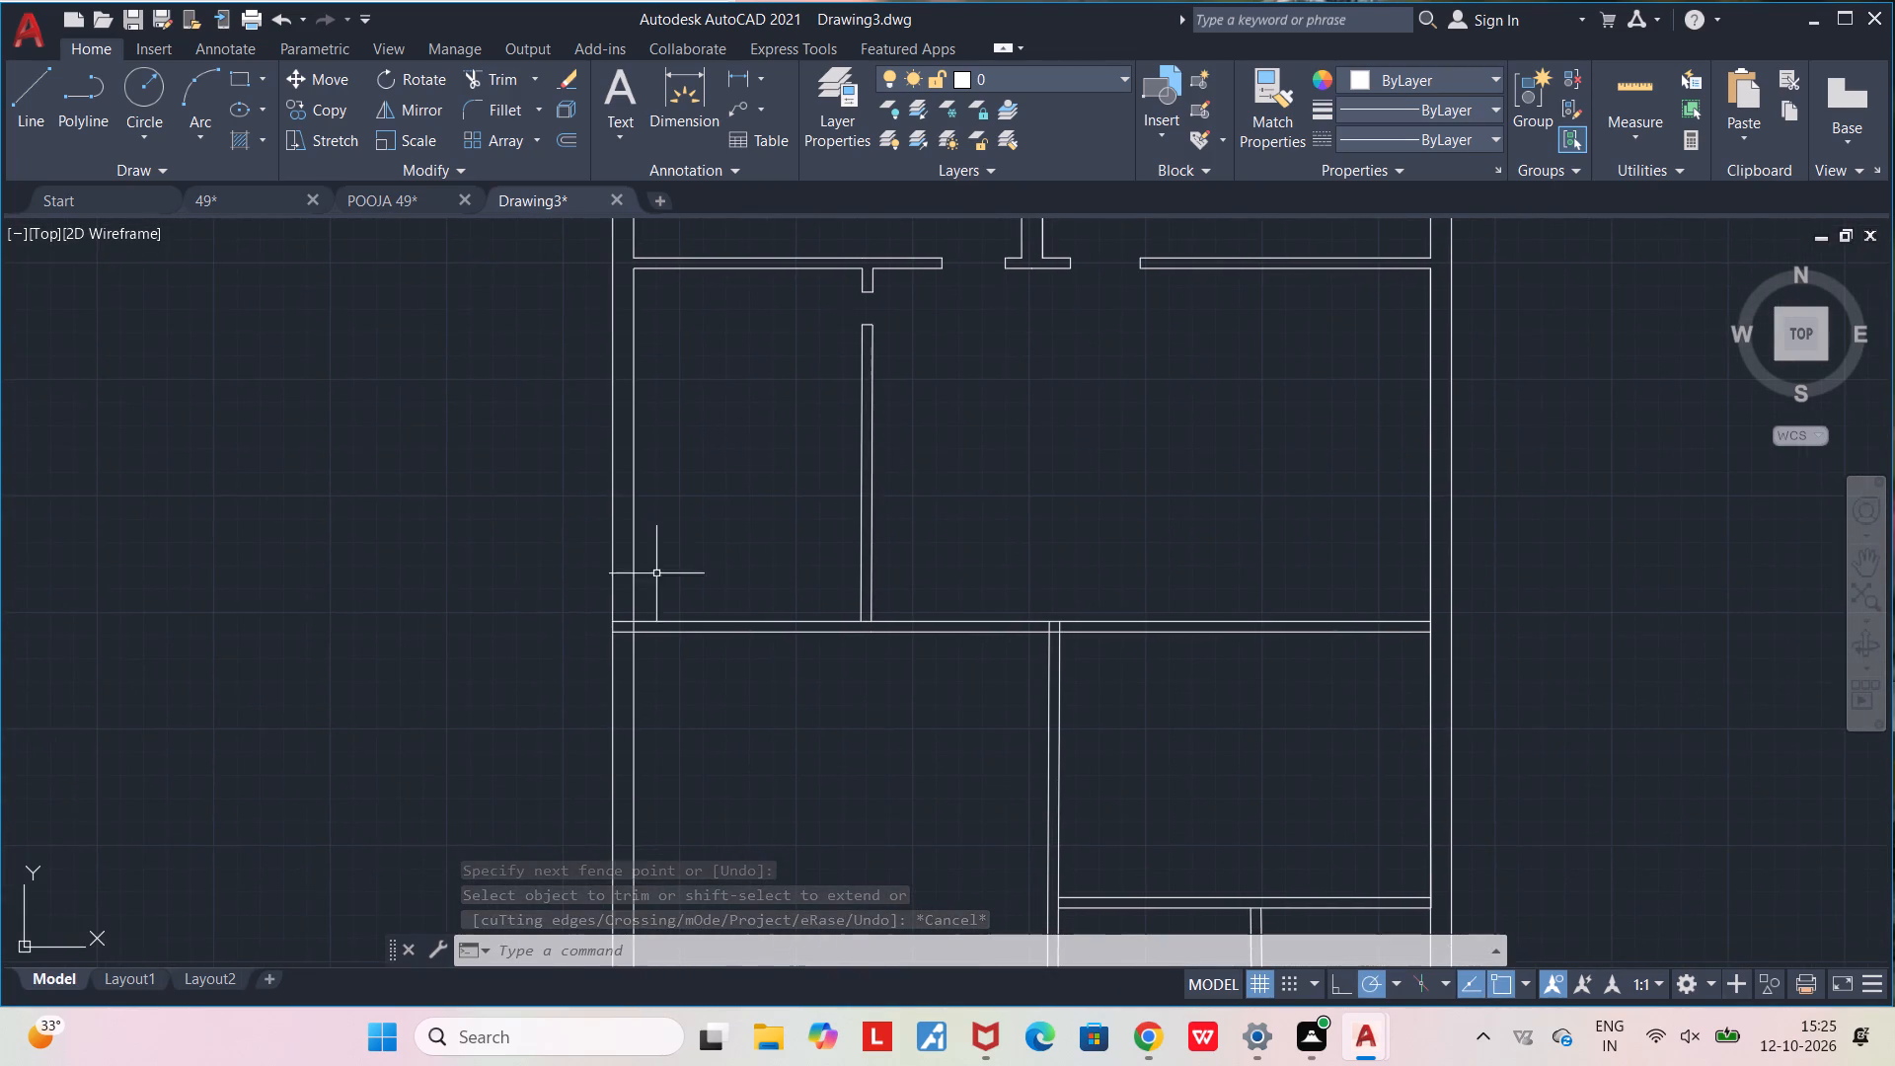
pyautogui.scroll(2, 633, 595)
pyautogui.write('TR')
pyautogui.press('Return')
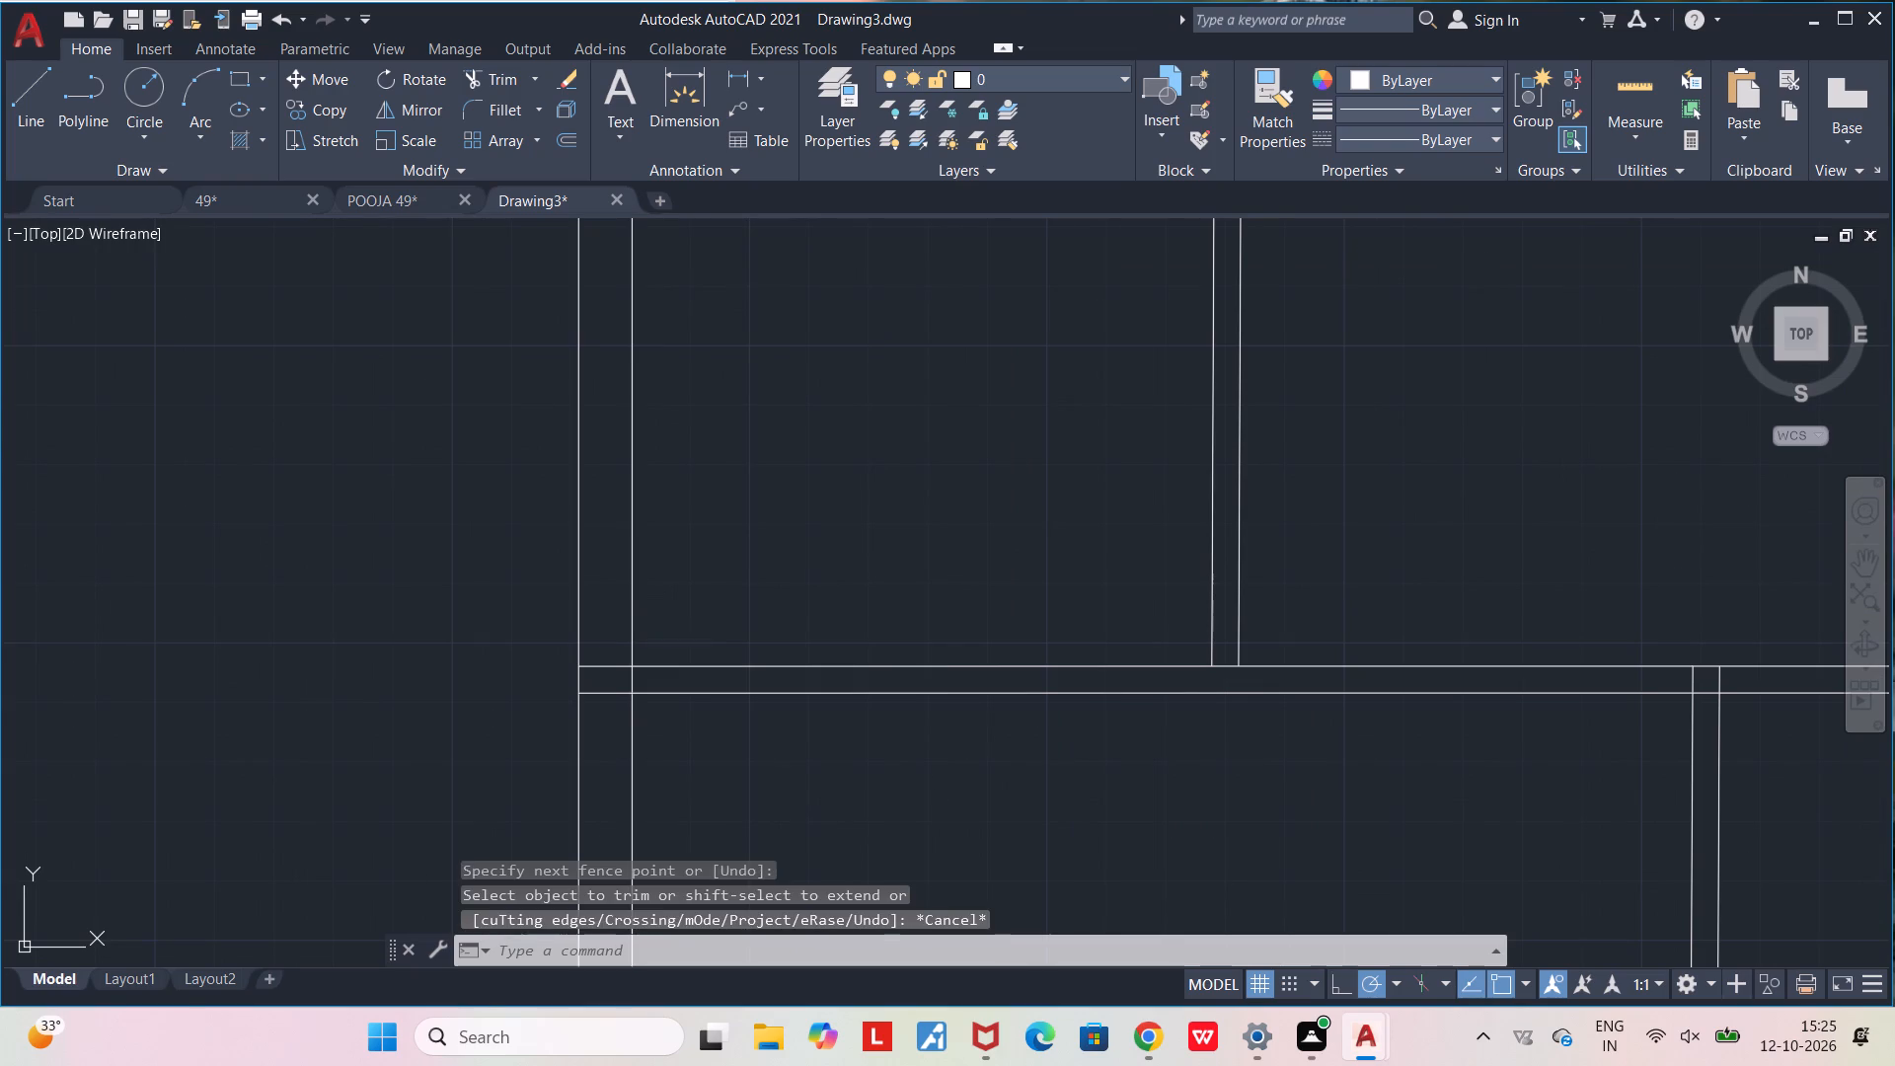
pyautogui.scroll(2, 606, 645)
pyautogui.moveTo(604, 615); pyautogui.dragTo(600, 787)
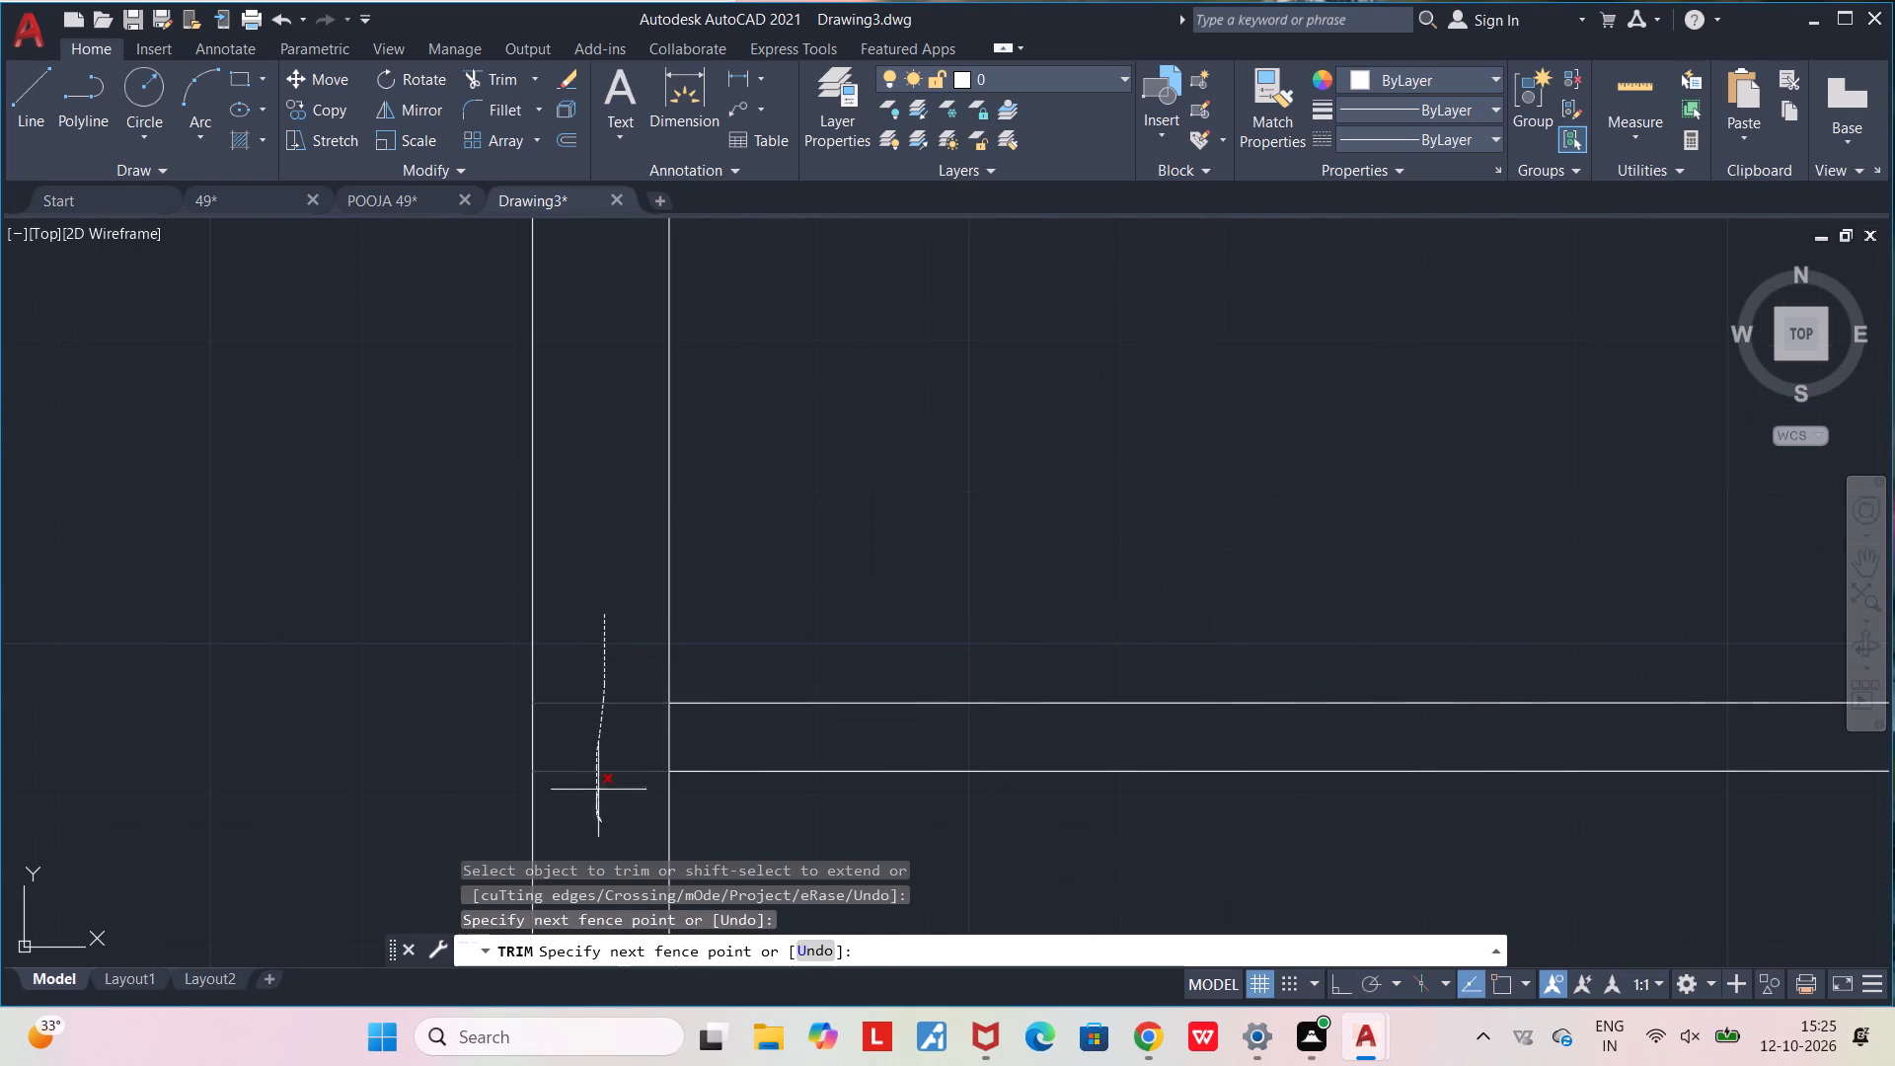
pyautogui.moveTo(600, 787); pyautogui.dragTo(682, 737)
pyautogui.moveTo(645, 700); pyautogui.dragTo(382, 614, button='middle')
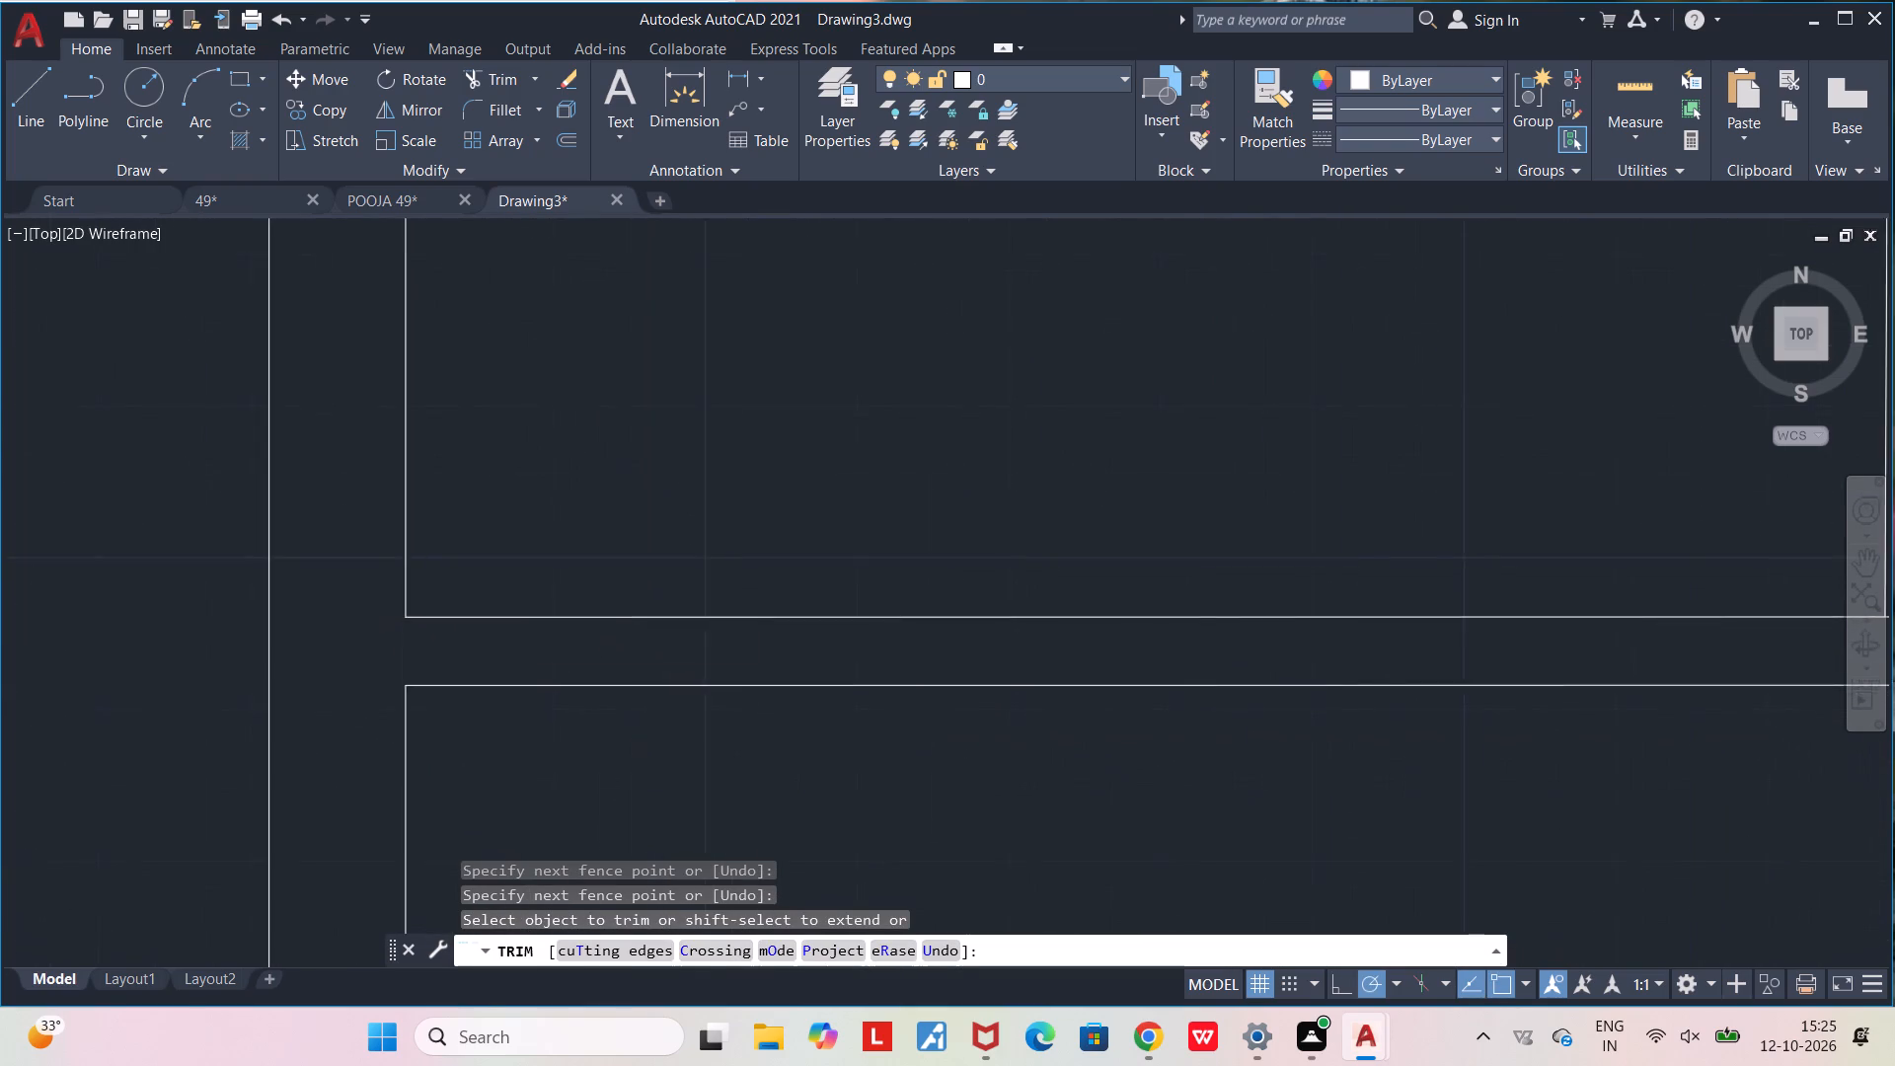
# Trim the lower cross wall's upper line where the partition above meets it.
pyautogui.scroll(-2, 382, 614)
pyautogui.moveTo(828, 764); pyautogui.dragTo(574, 756, button='middle')
pyautogui.scroll(4, 697, 612)
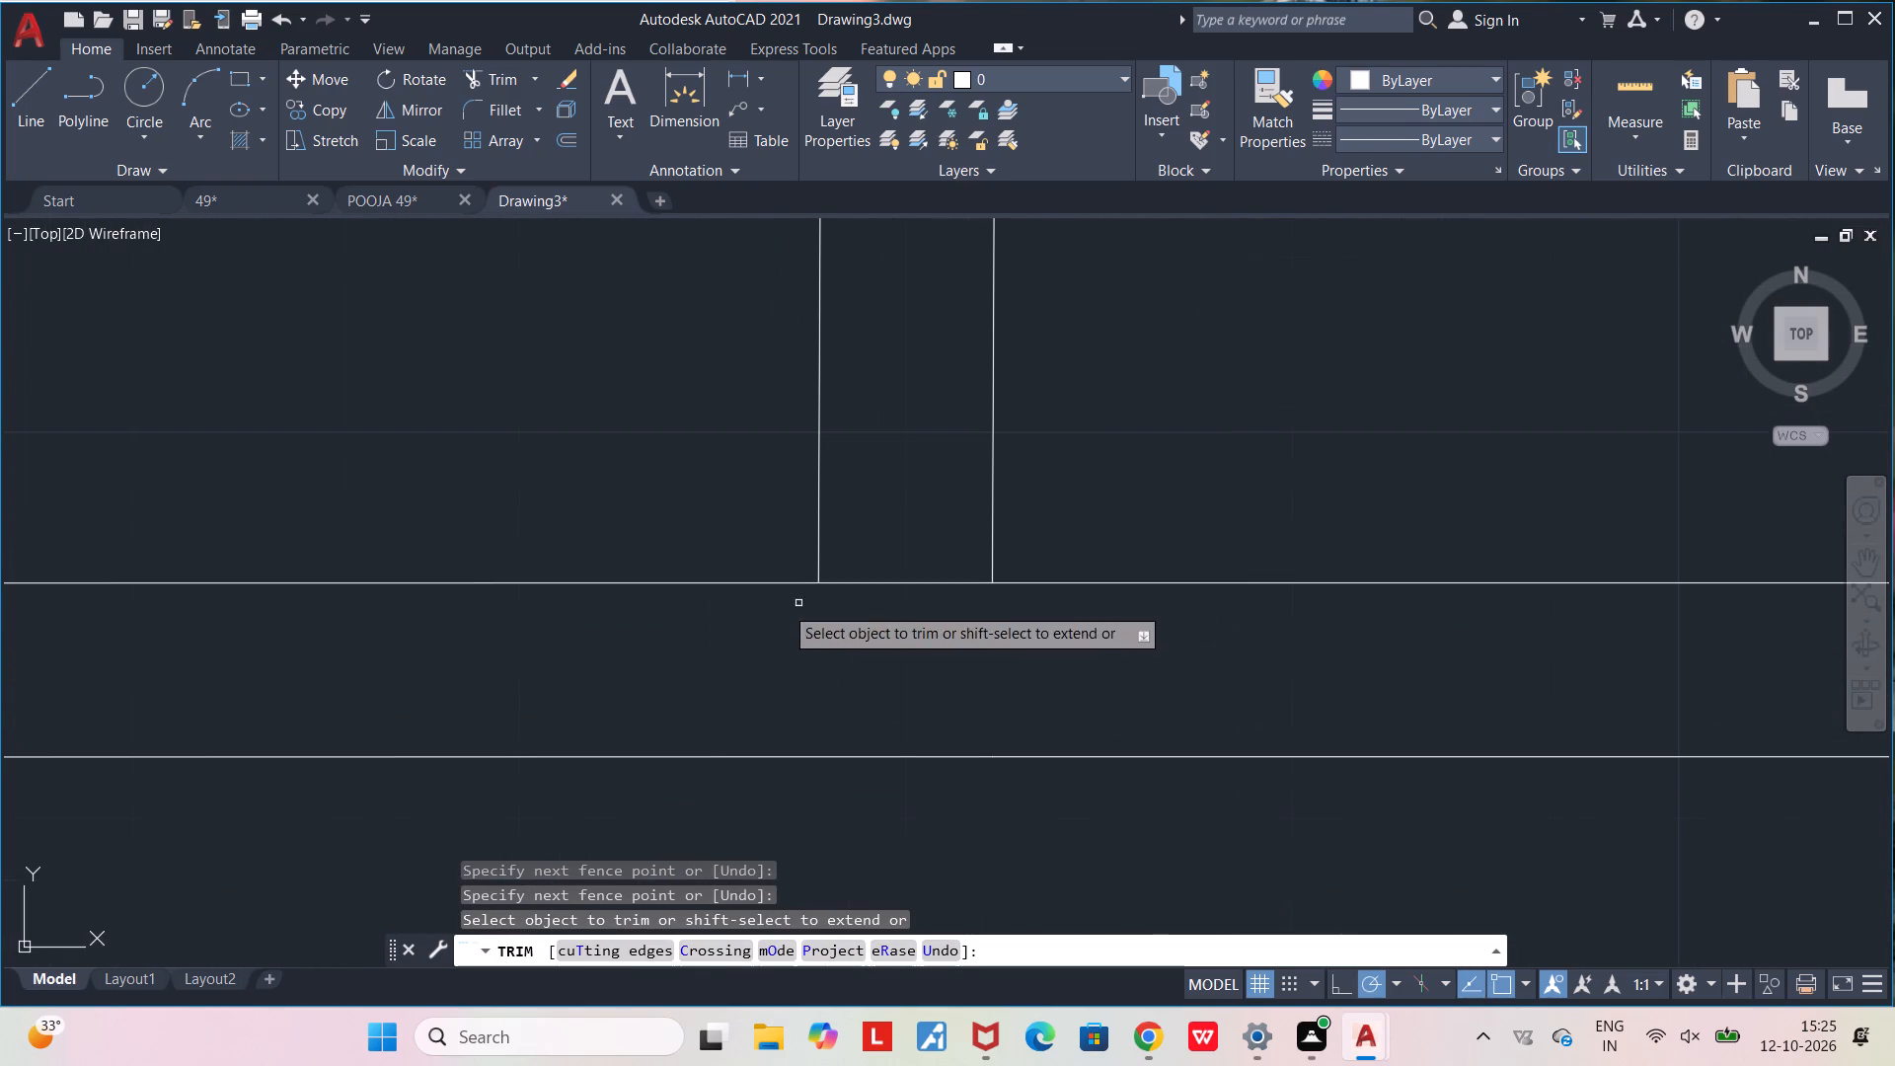
pyautogui.moveTo(931, 529); pyautogui.dragTo(911, 650)
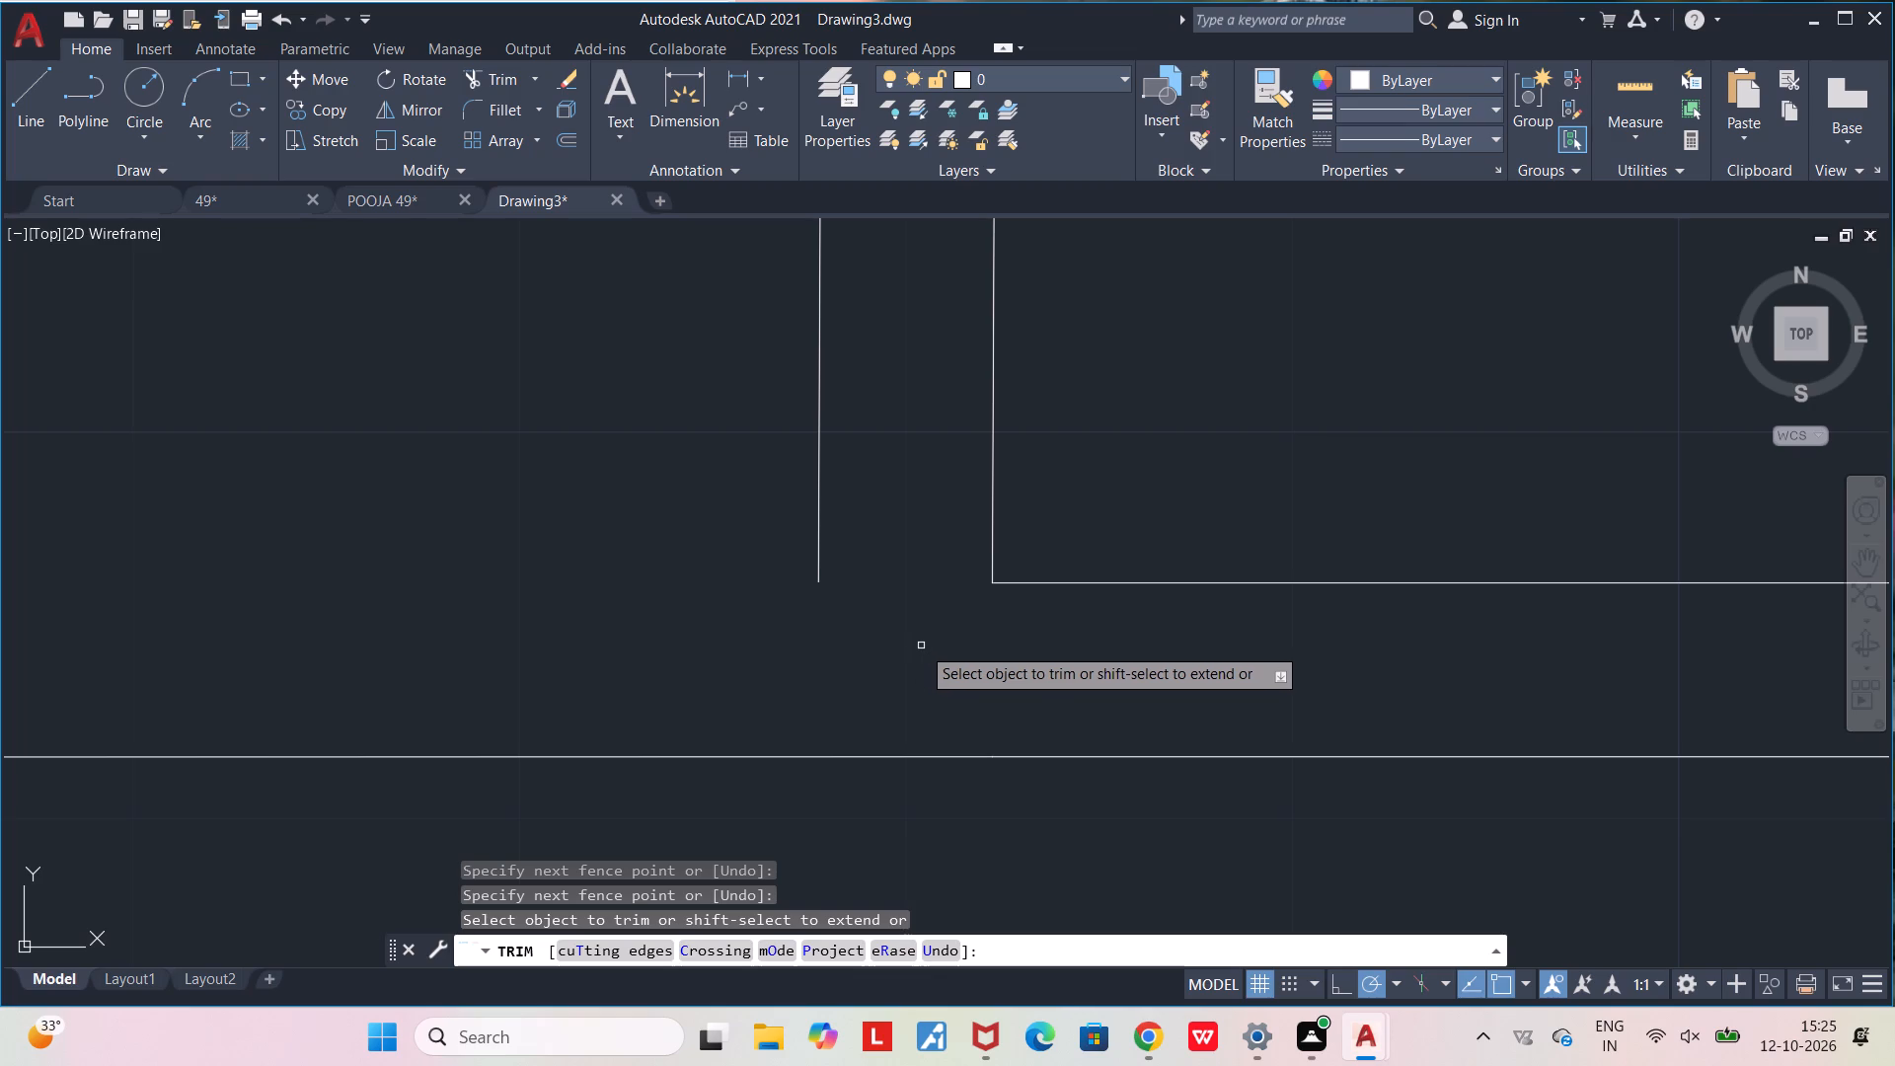
pyautogui.scroll(-2, 922, 646)
pyautogui.press('Escape')
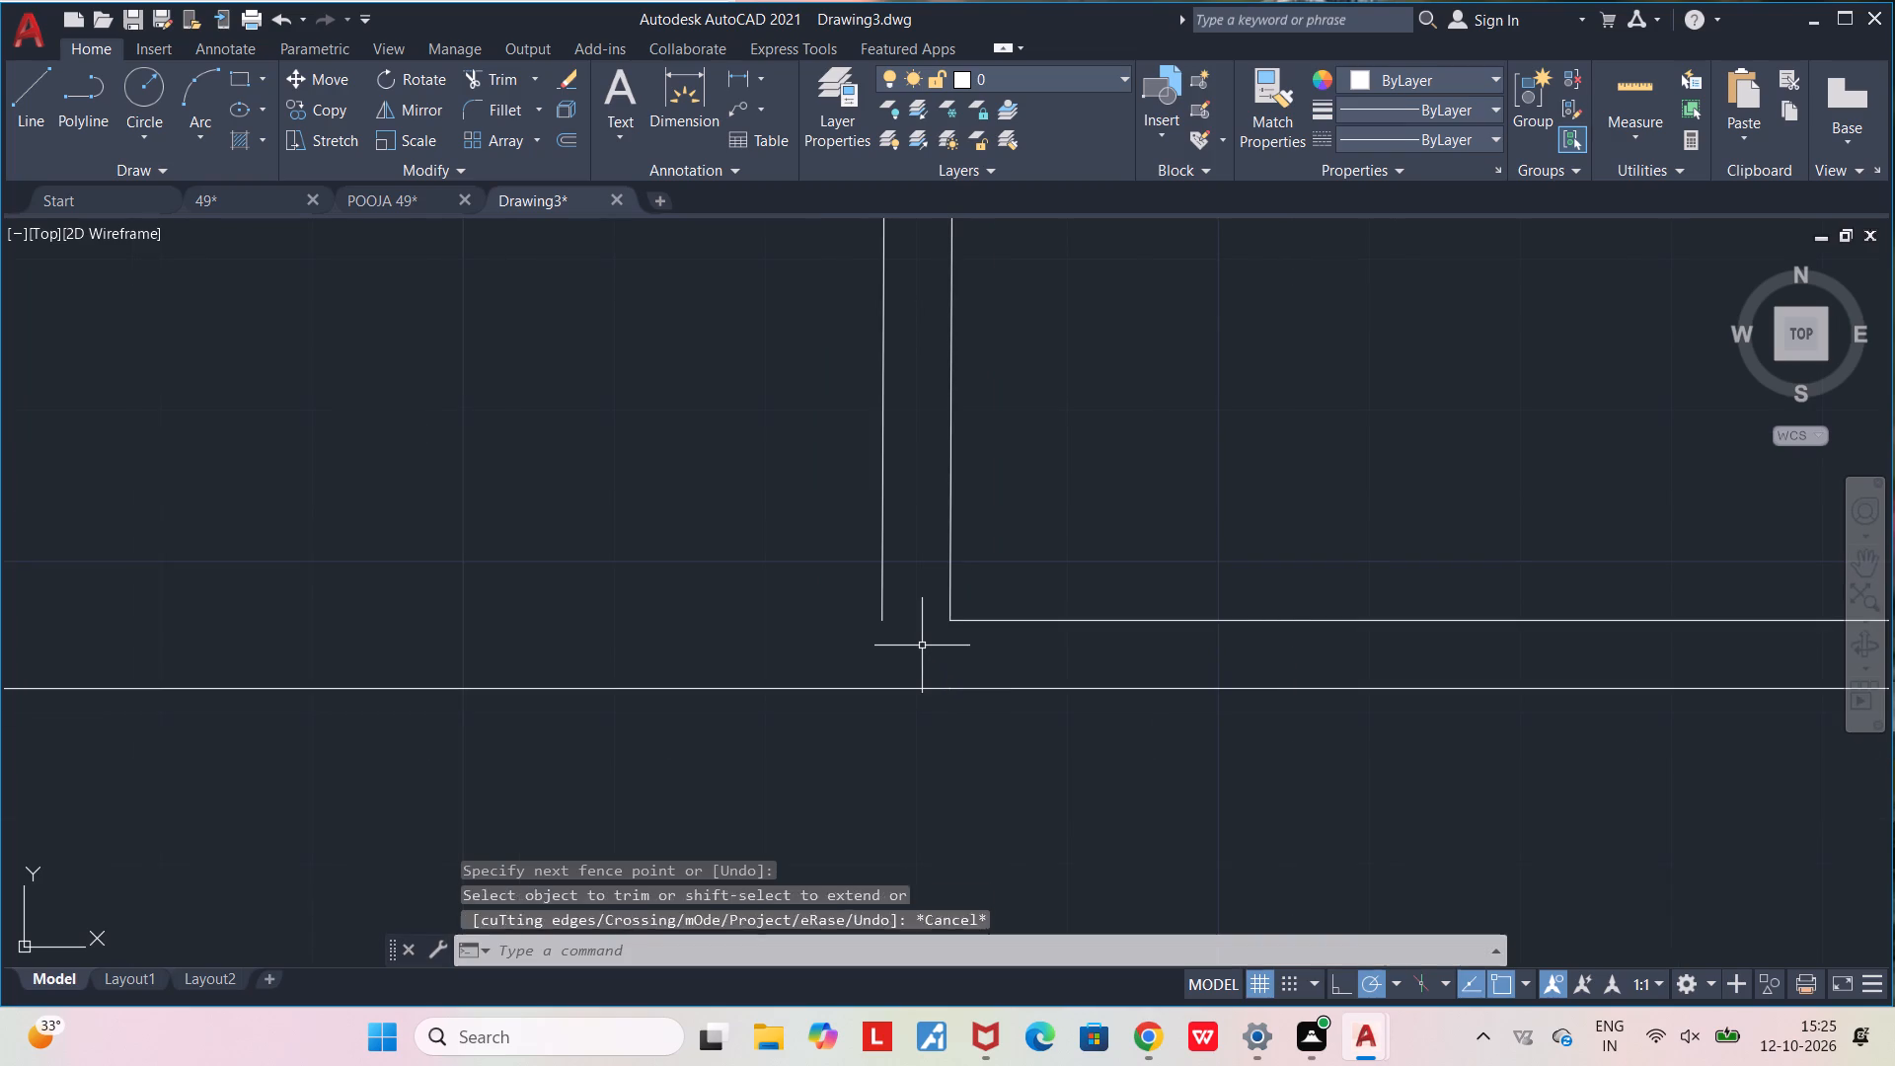
pyautogui.press('Escape')
# Draw the missing upper line of the lower cross wall from the left outer wall's inner face to the near face of the partition above.
pyautogui.press('l')
pyautogui.press('Return')
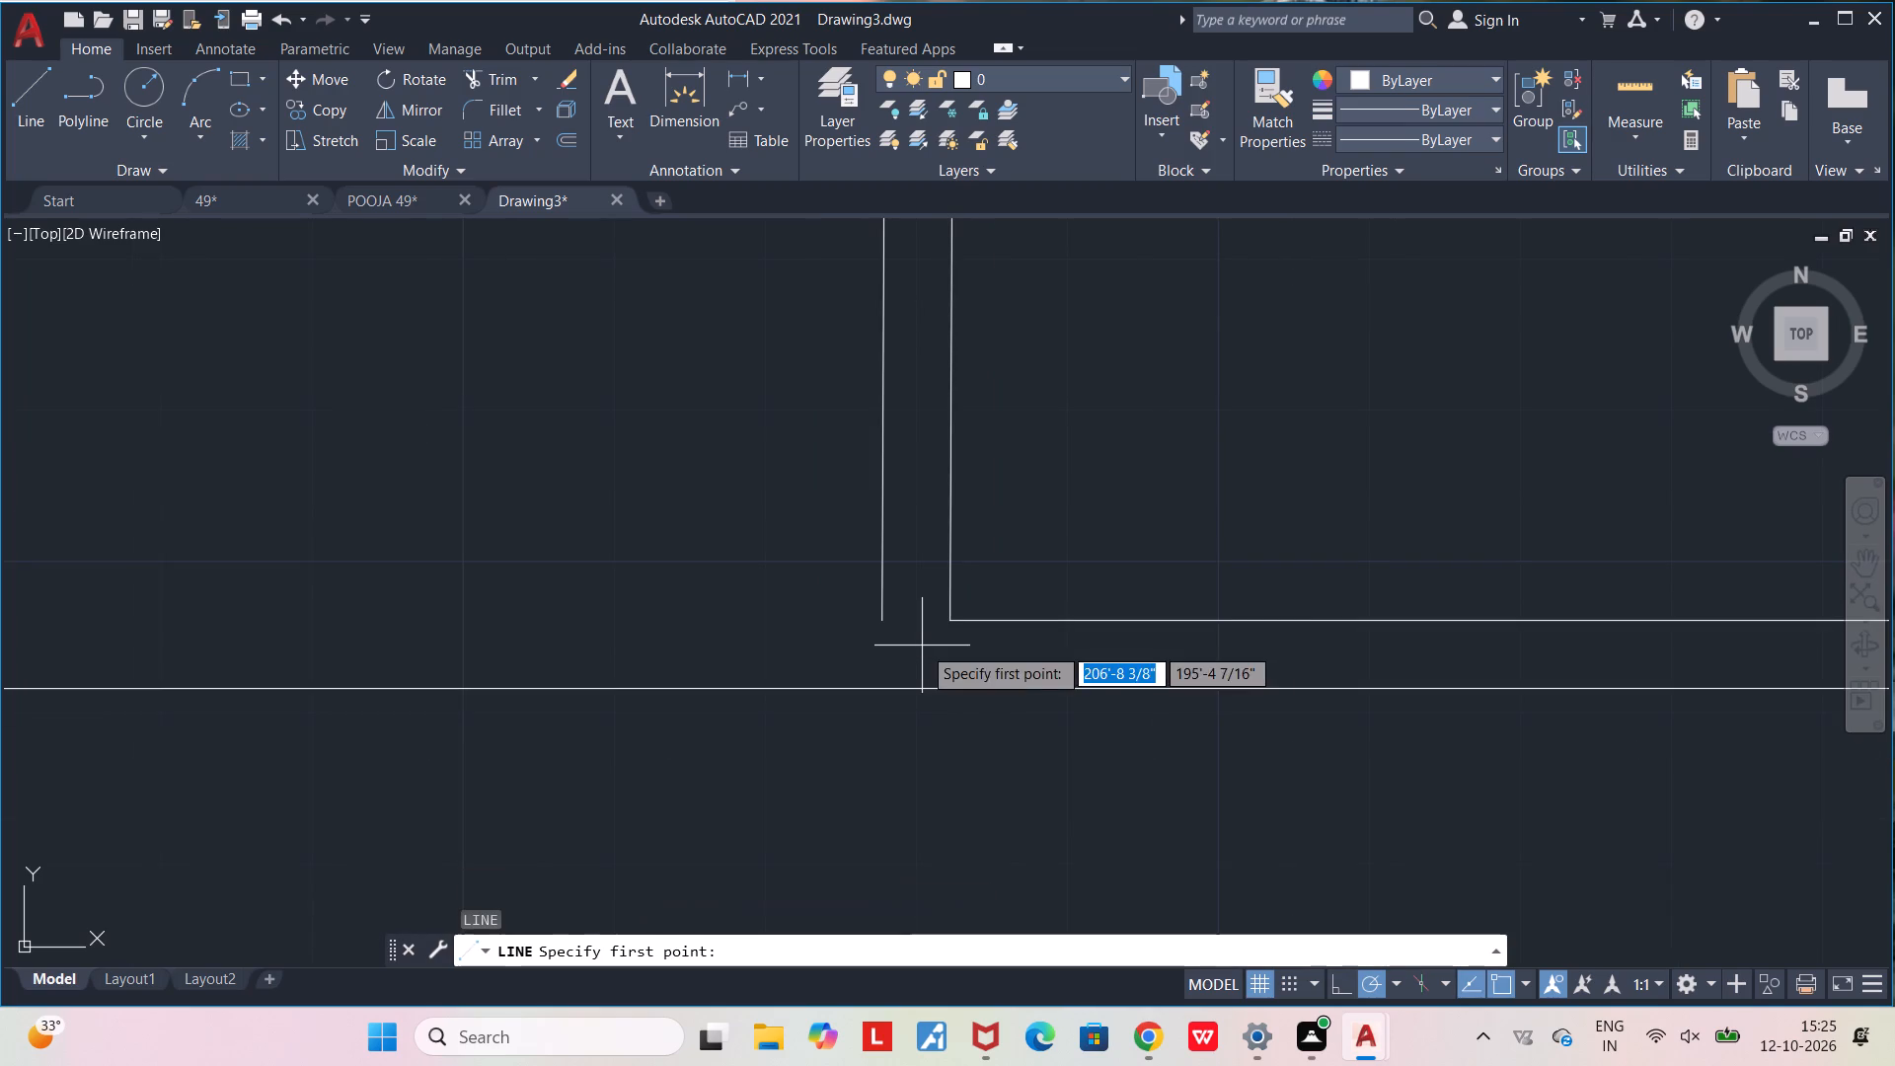
pyautogui.moveTo(568, 638); pyautogui.dragTo(658, 642, button='middle')
pyautogui.scroll(-3, 657, 642)
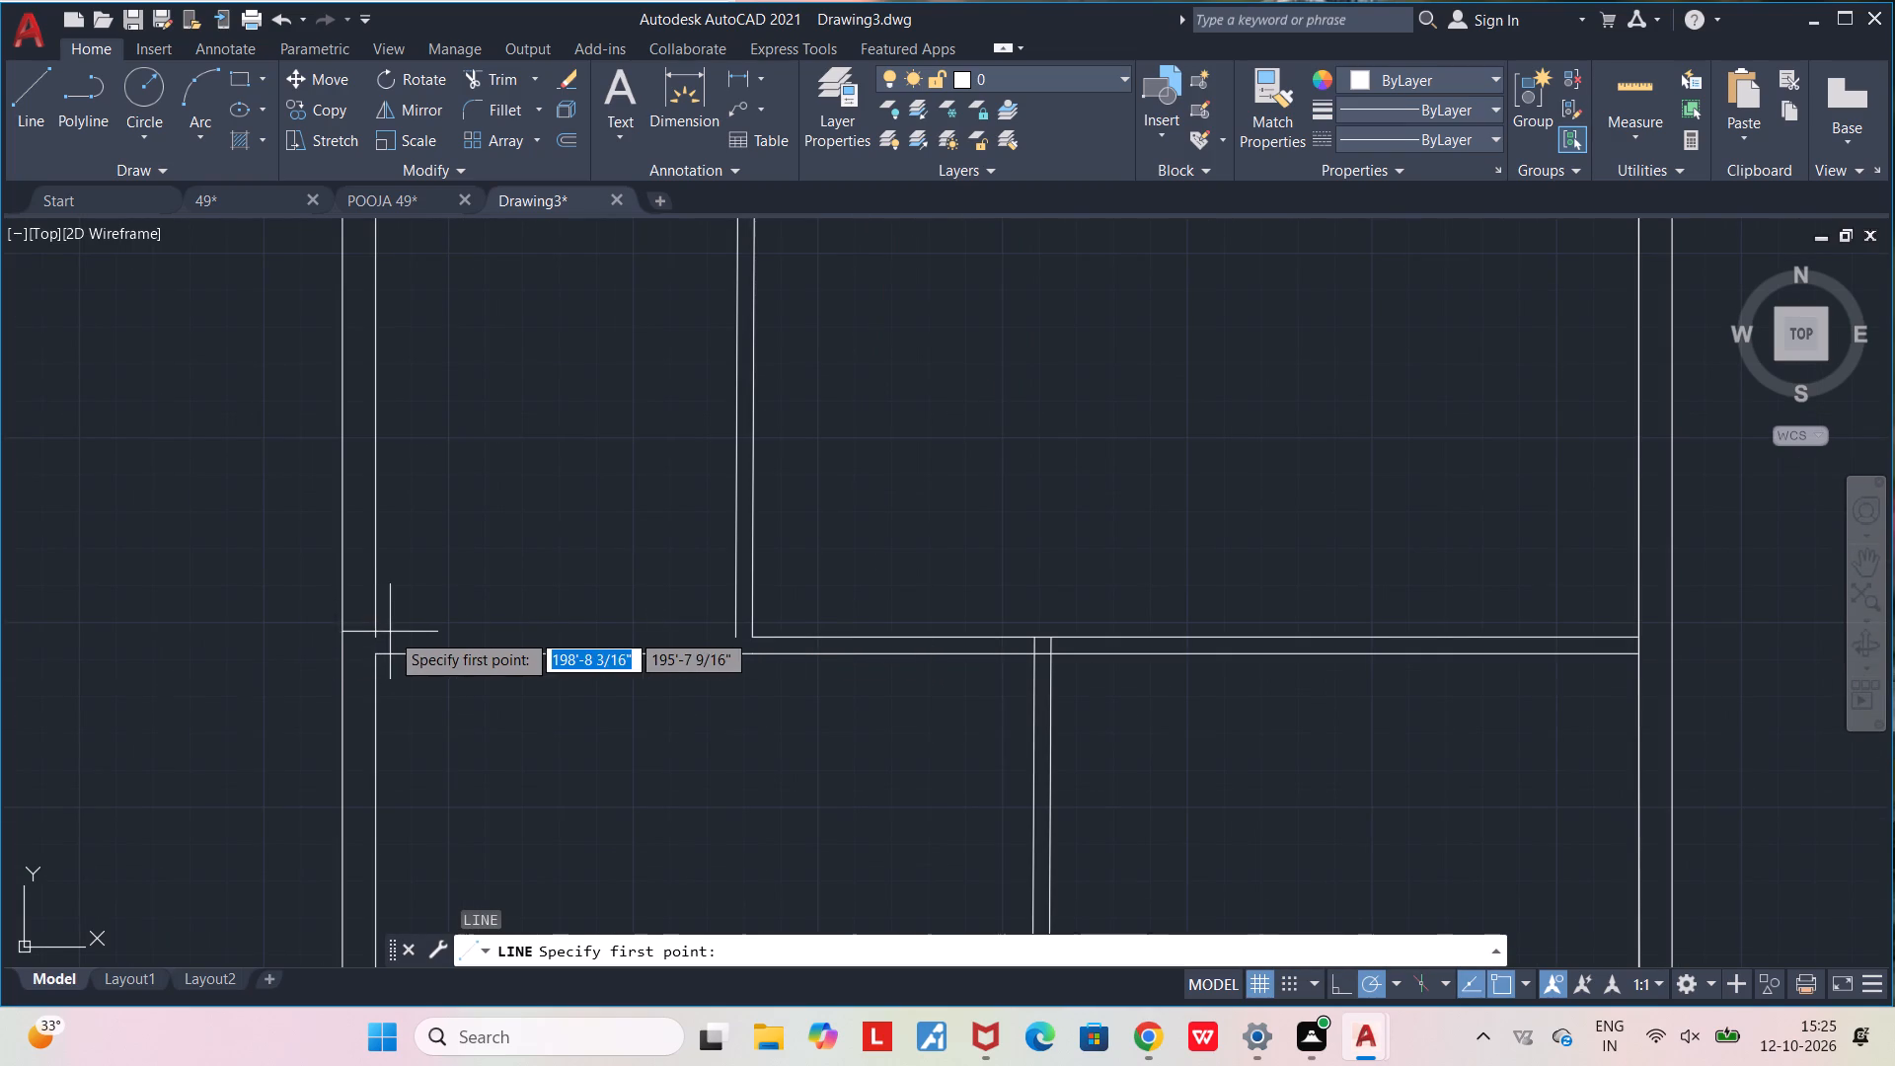
pyautogui.click(373, 635)
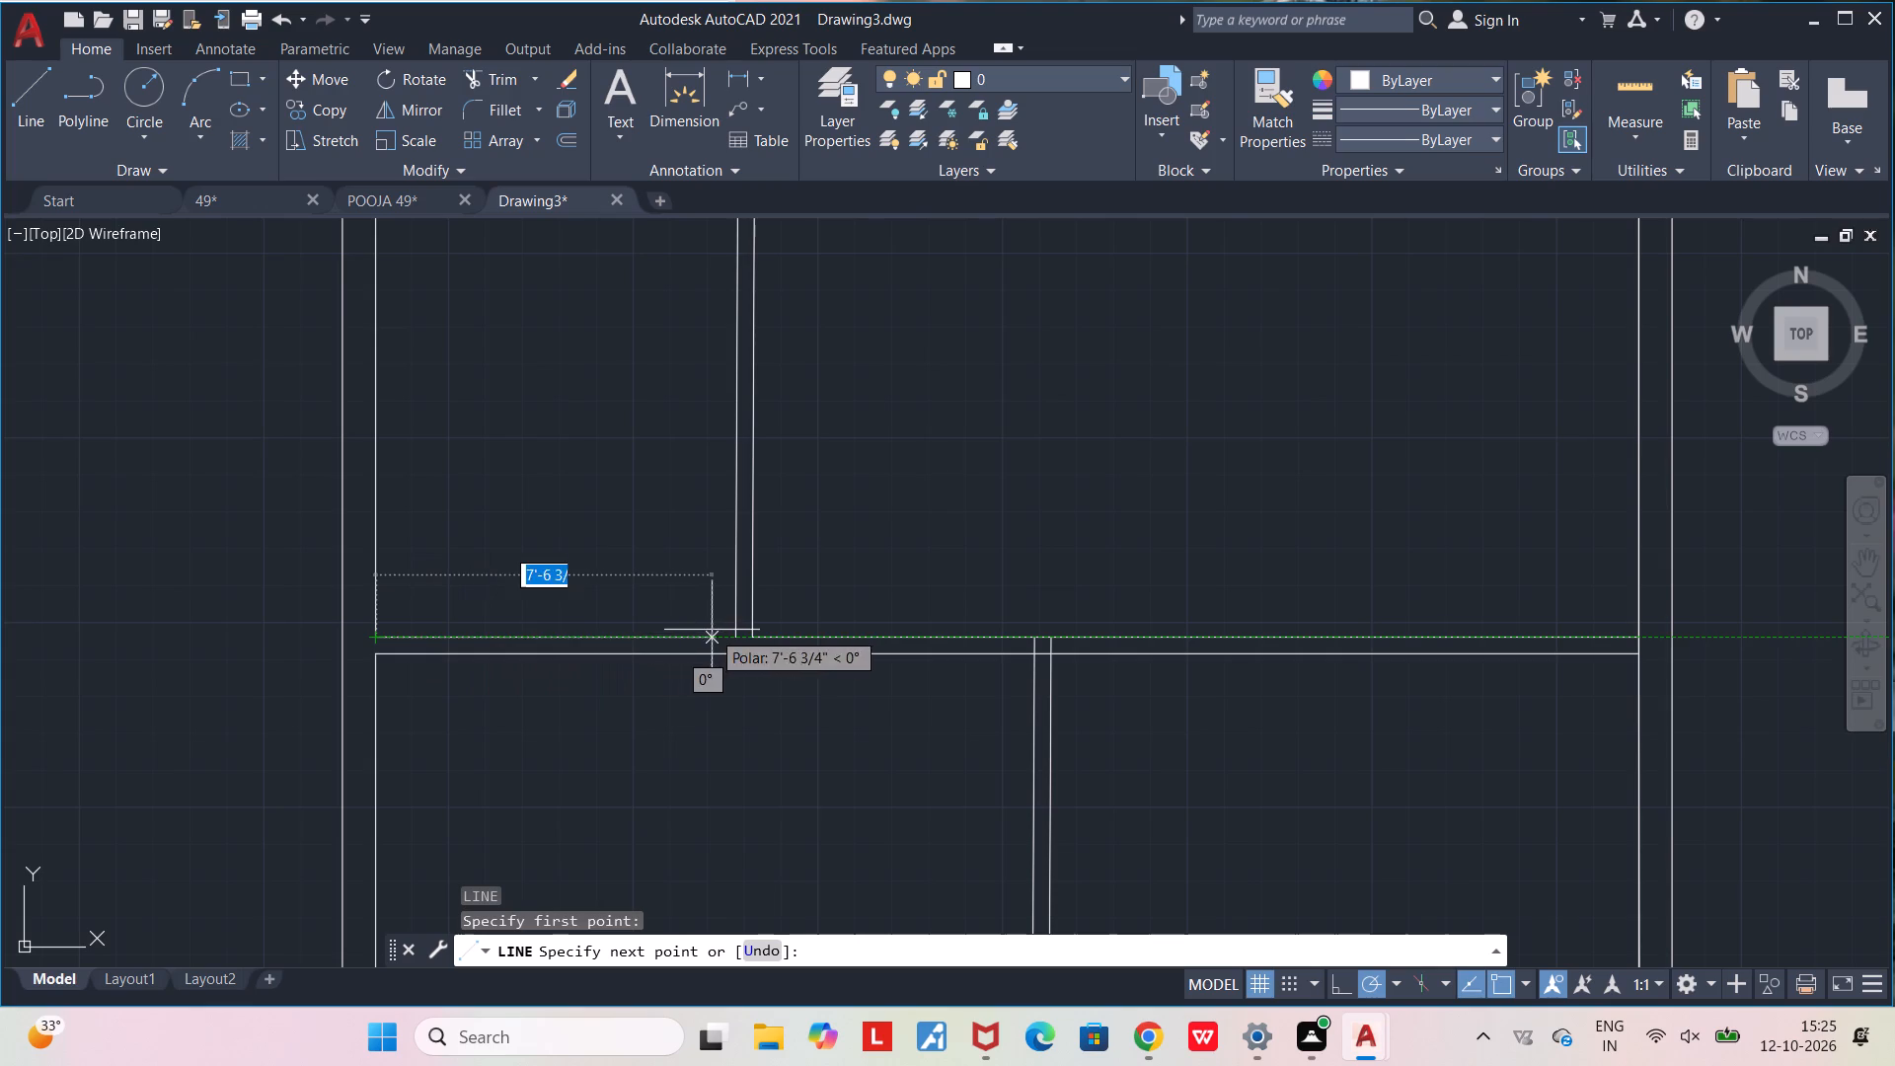
pyautogui.click(732, 633)
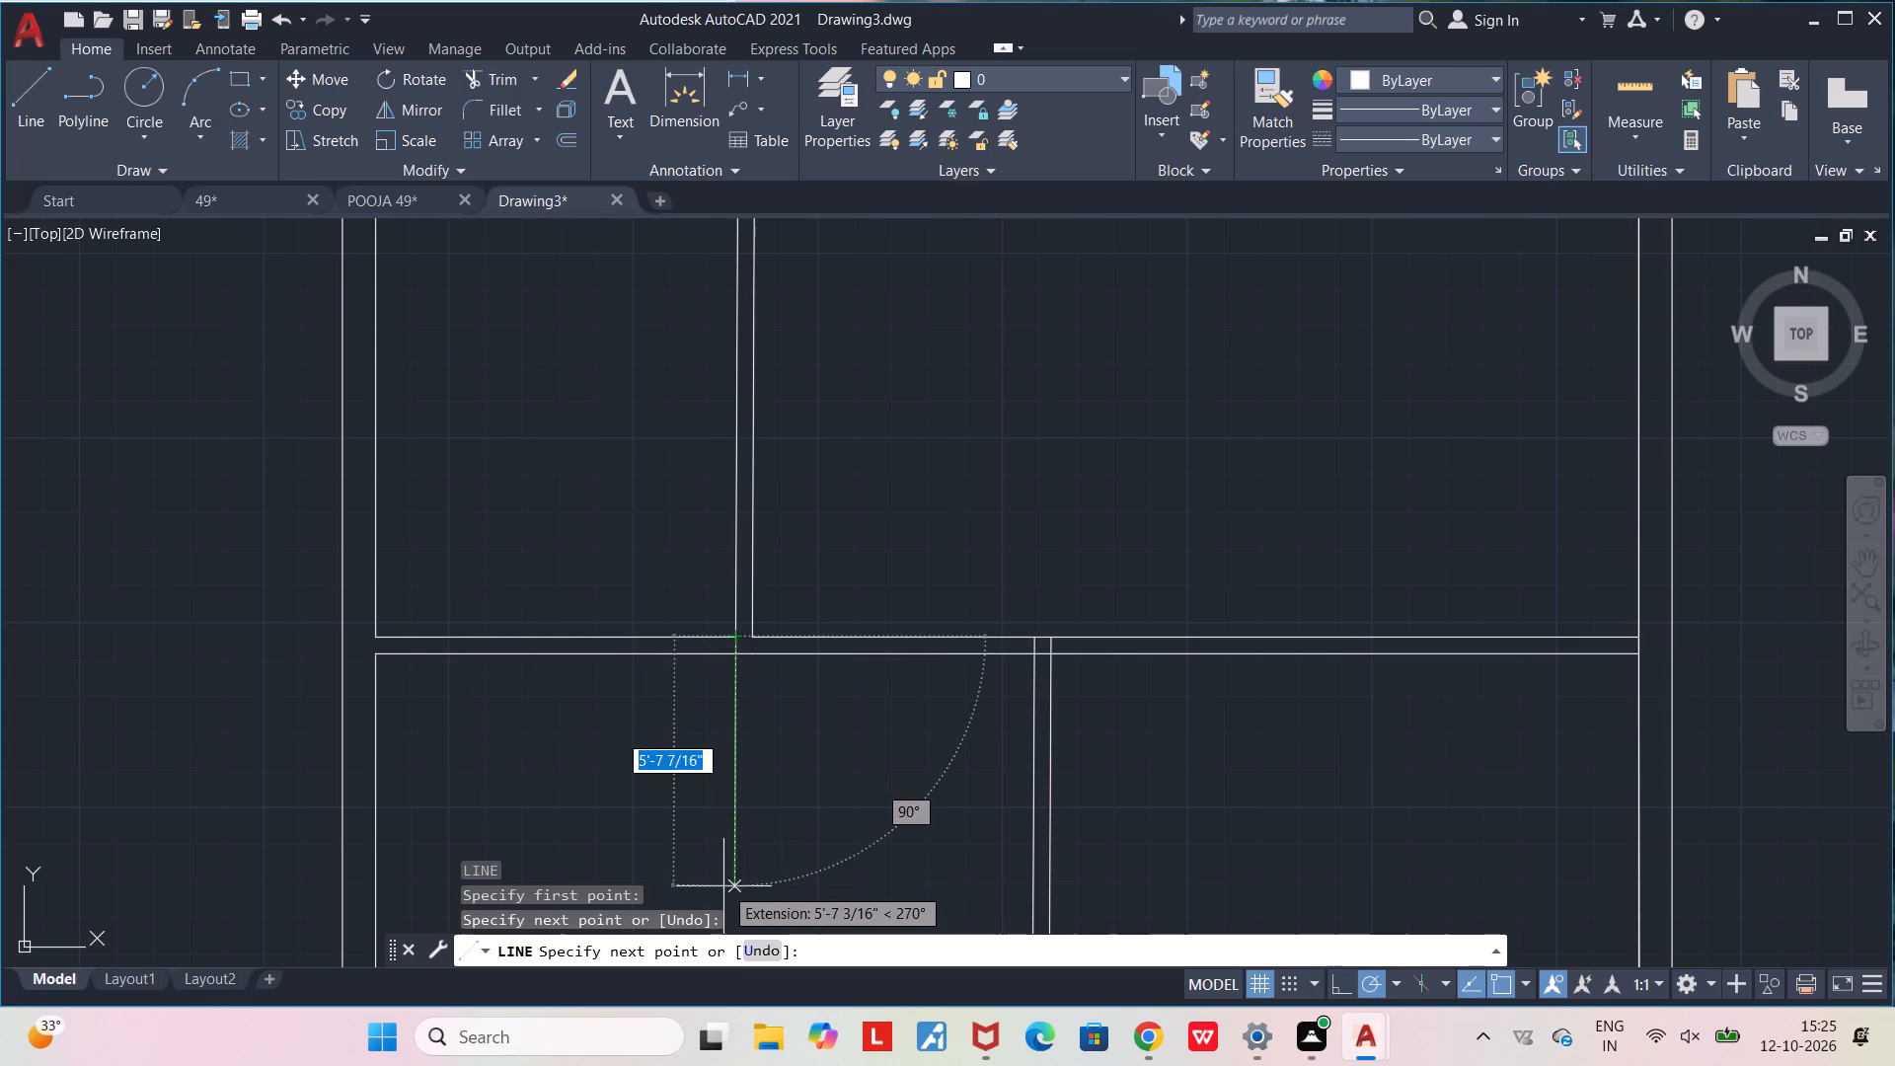
pyautogui.press('Escape')
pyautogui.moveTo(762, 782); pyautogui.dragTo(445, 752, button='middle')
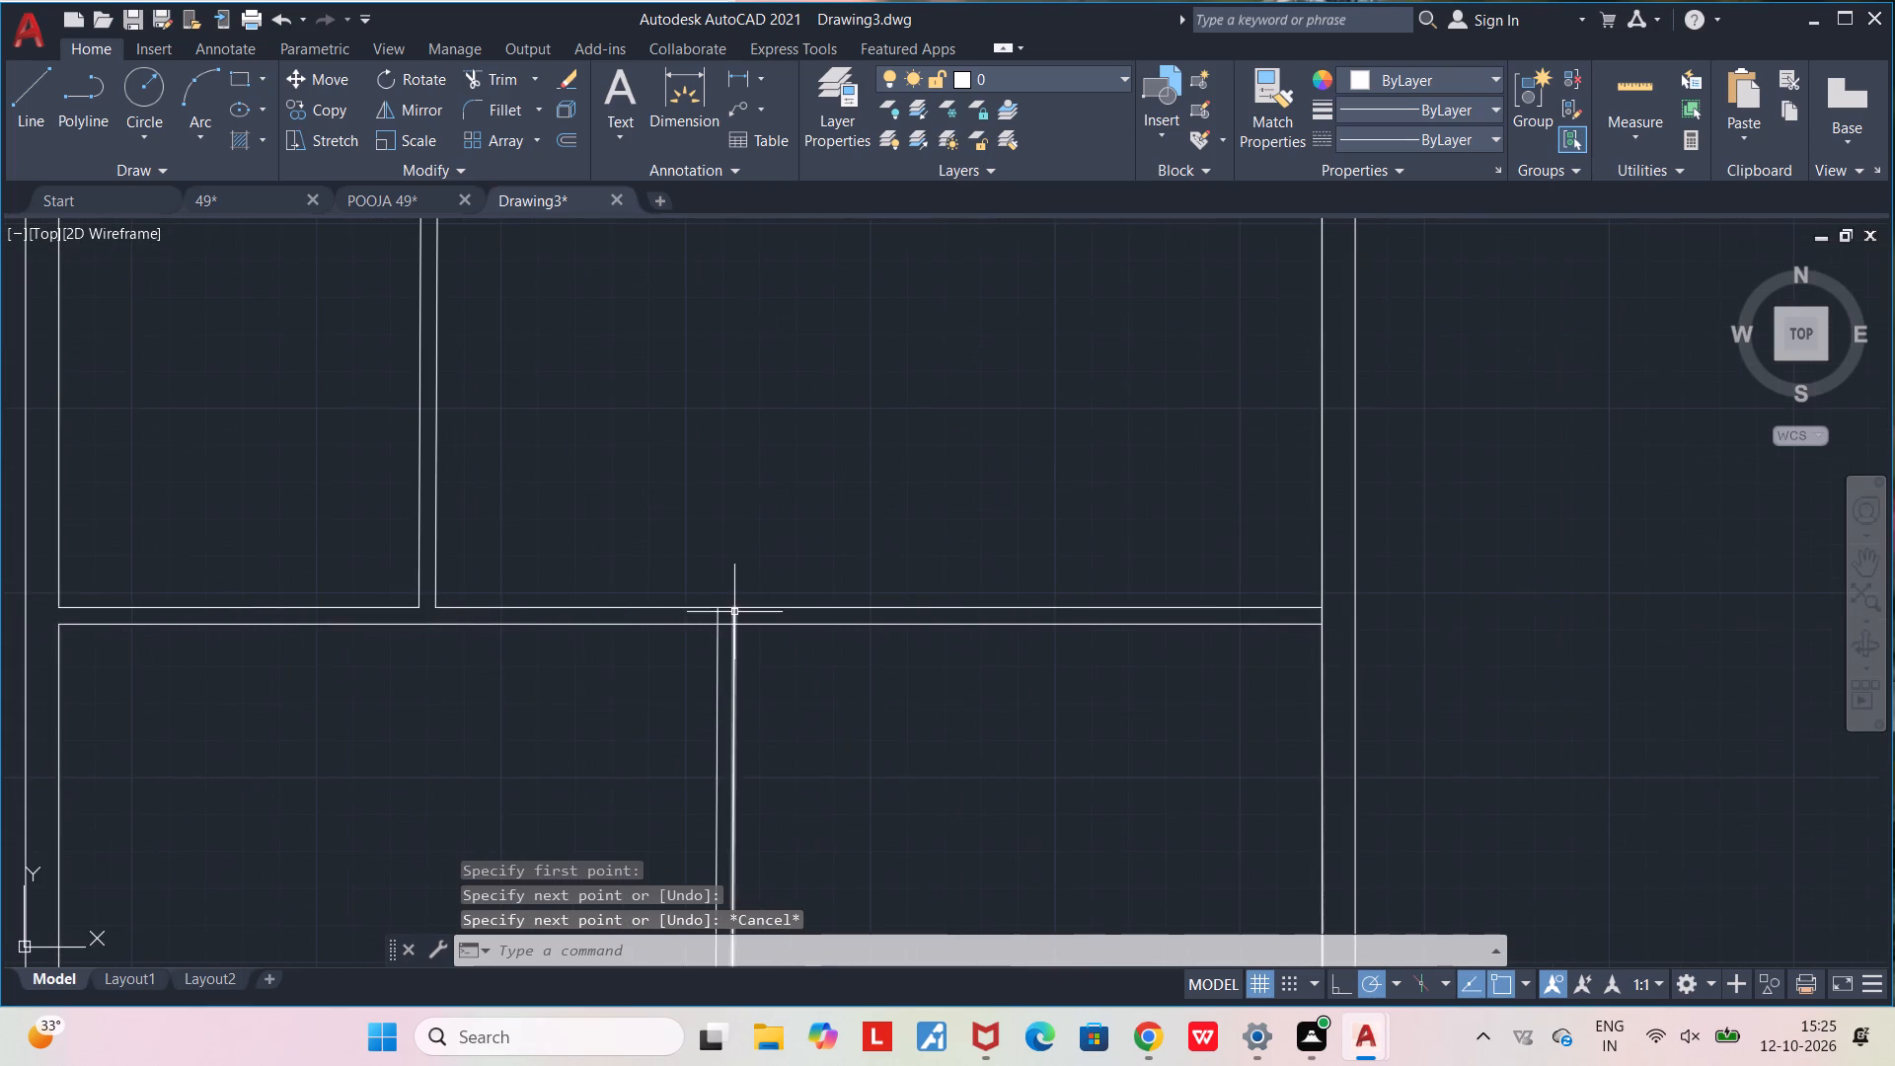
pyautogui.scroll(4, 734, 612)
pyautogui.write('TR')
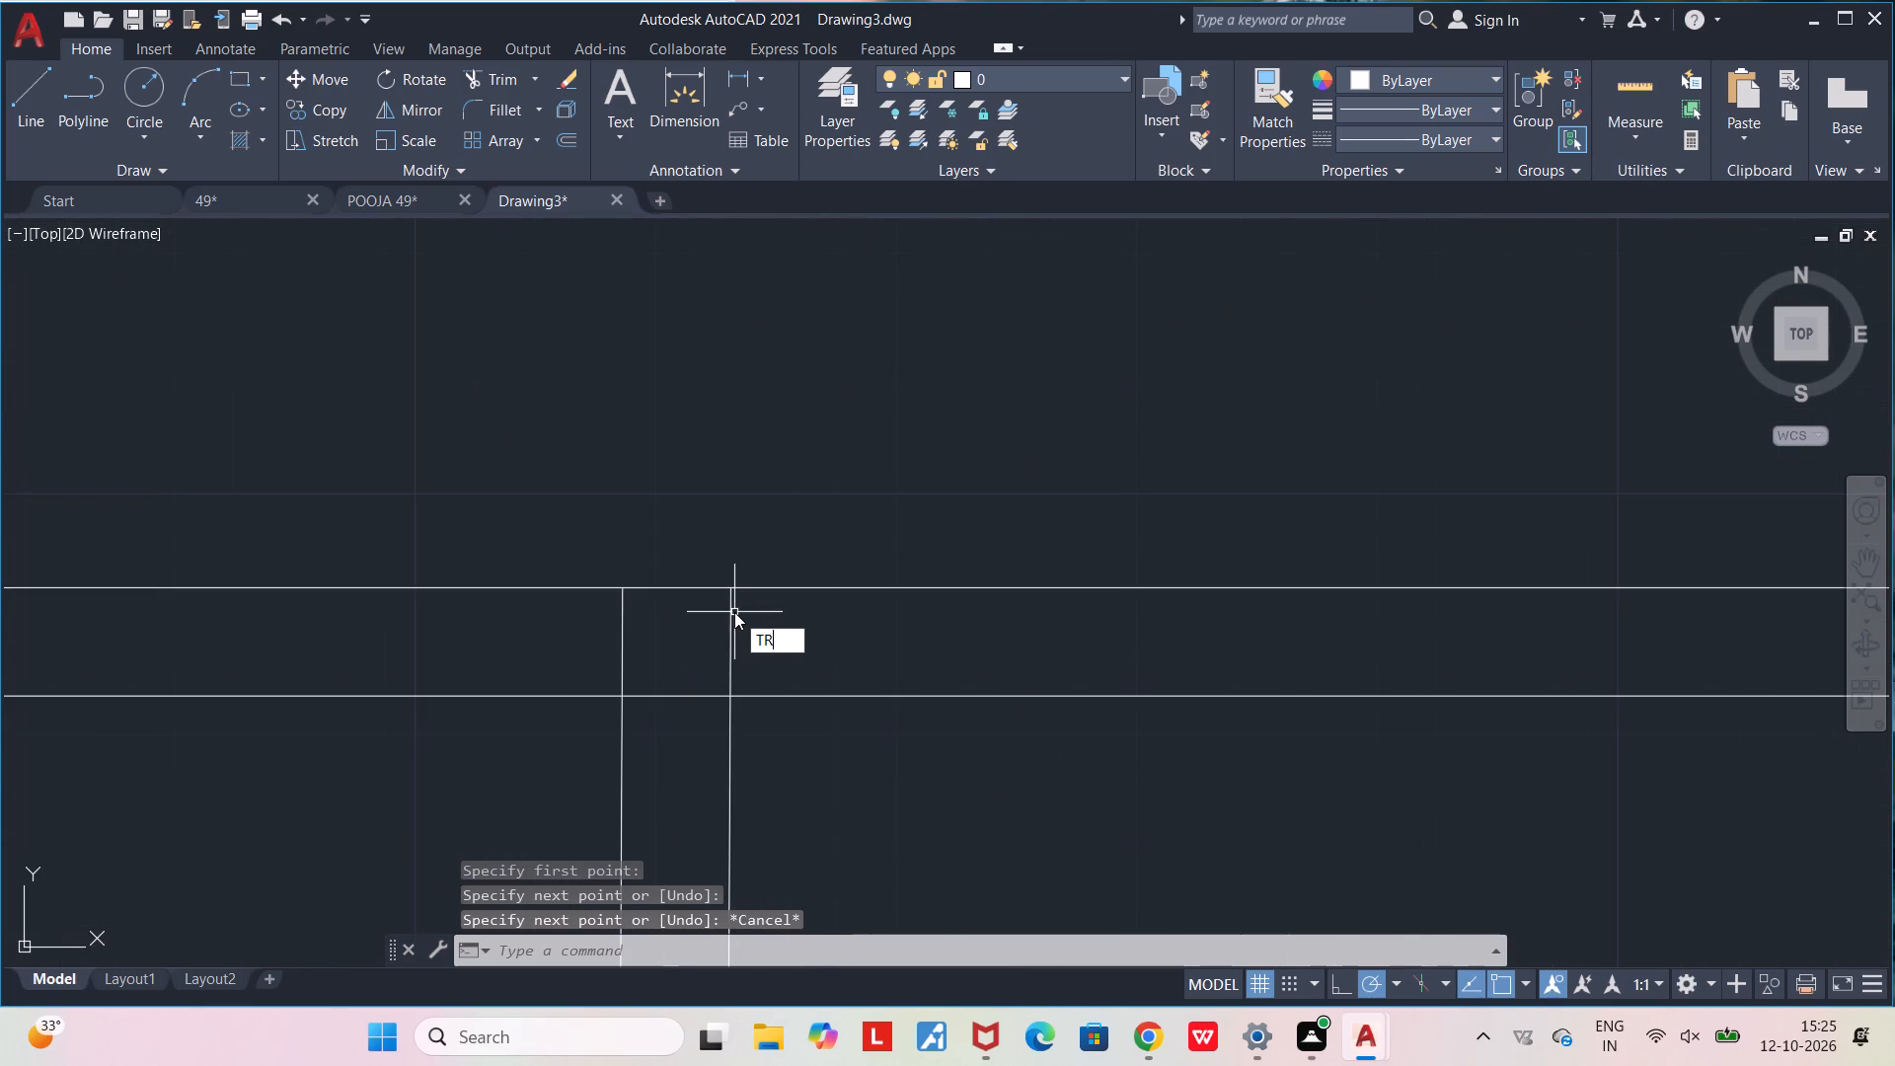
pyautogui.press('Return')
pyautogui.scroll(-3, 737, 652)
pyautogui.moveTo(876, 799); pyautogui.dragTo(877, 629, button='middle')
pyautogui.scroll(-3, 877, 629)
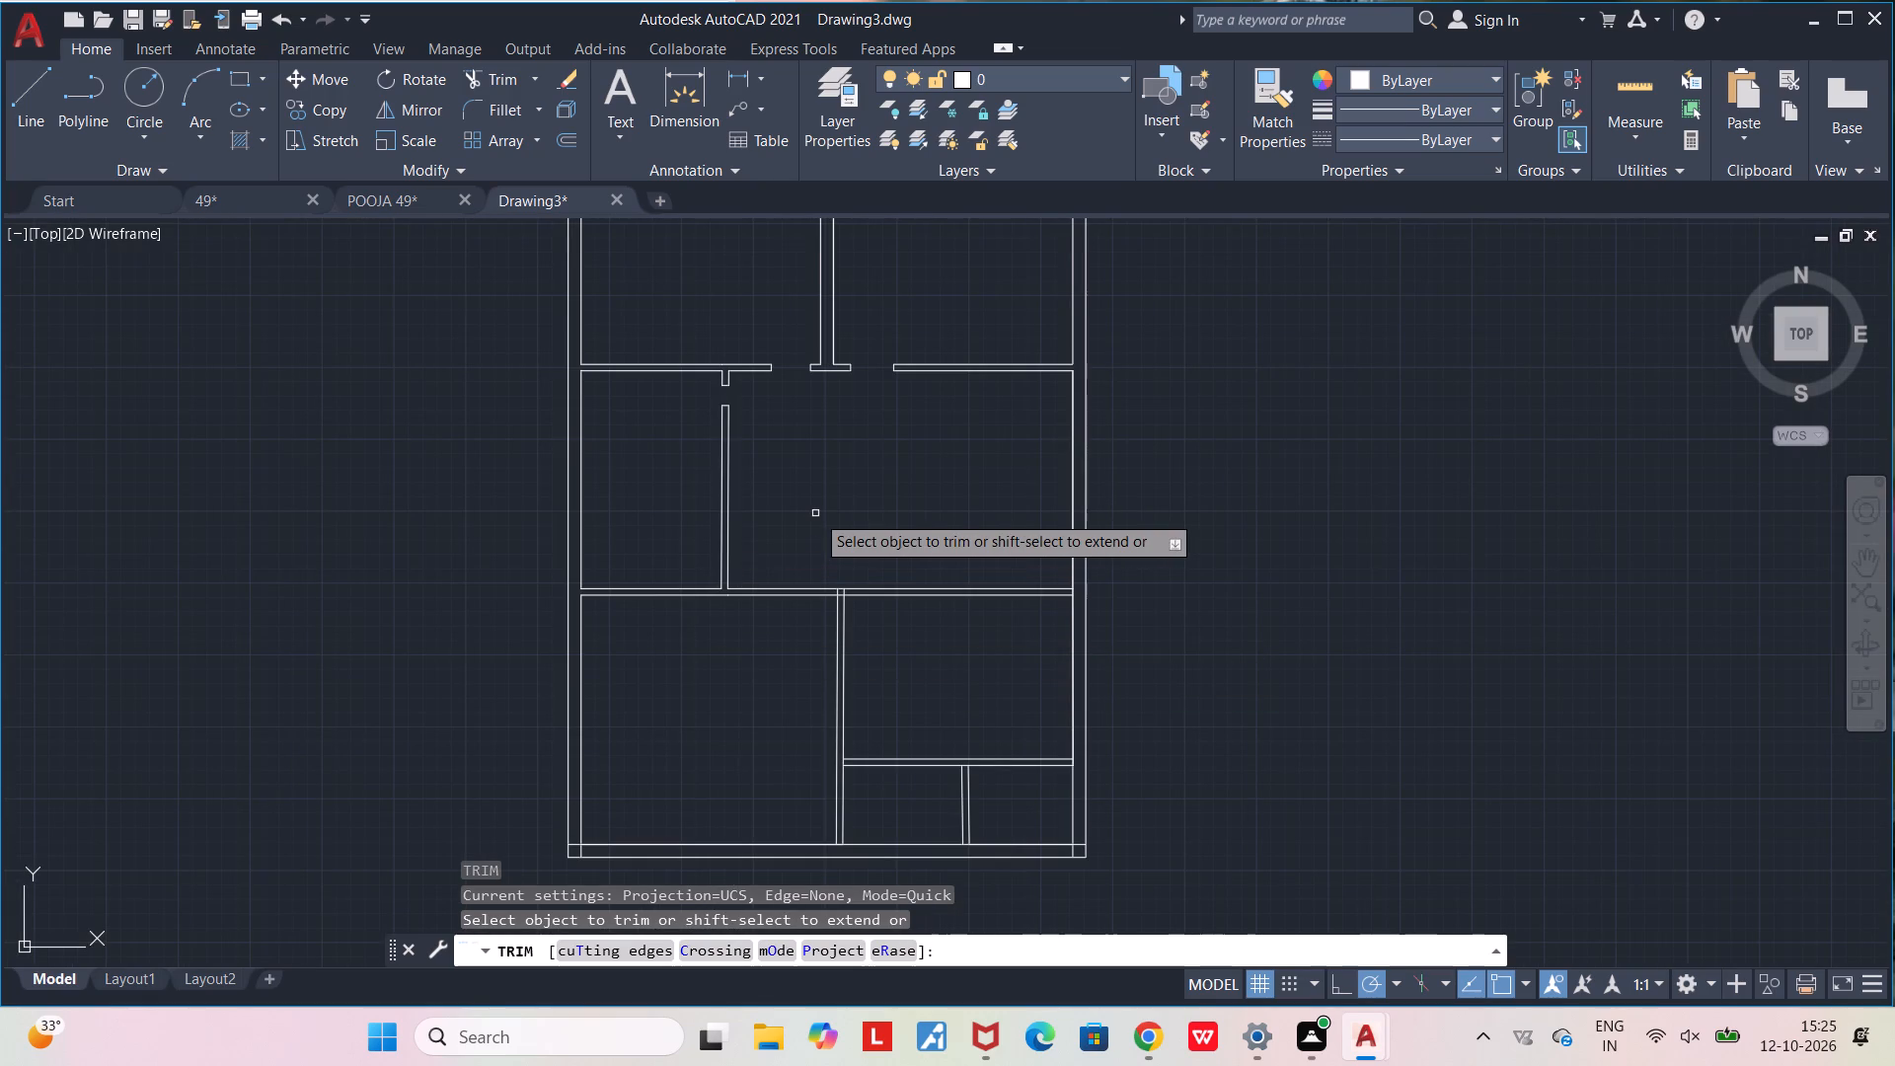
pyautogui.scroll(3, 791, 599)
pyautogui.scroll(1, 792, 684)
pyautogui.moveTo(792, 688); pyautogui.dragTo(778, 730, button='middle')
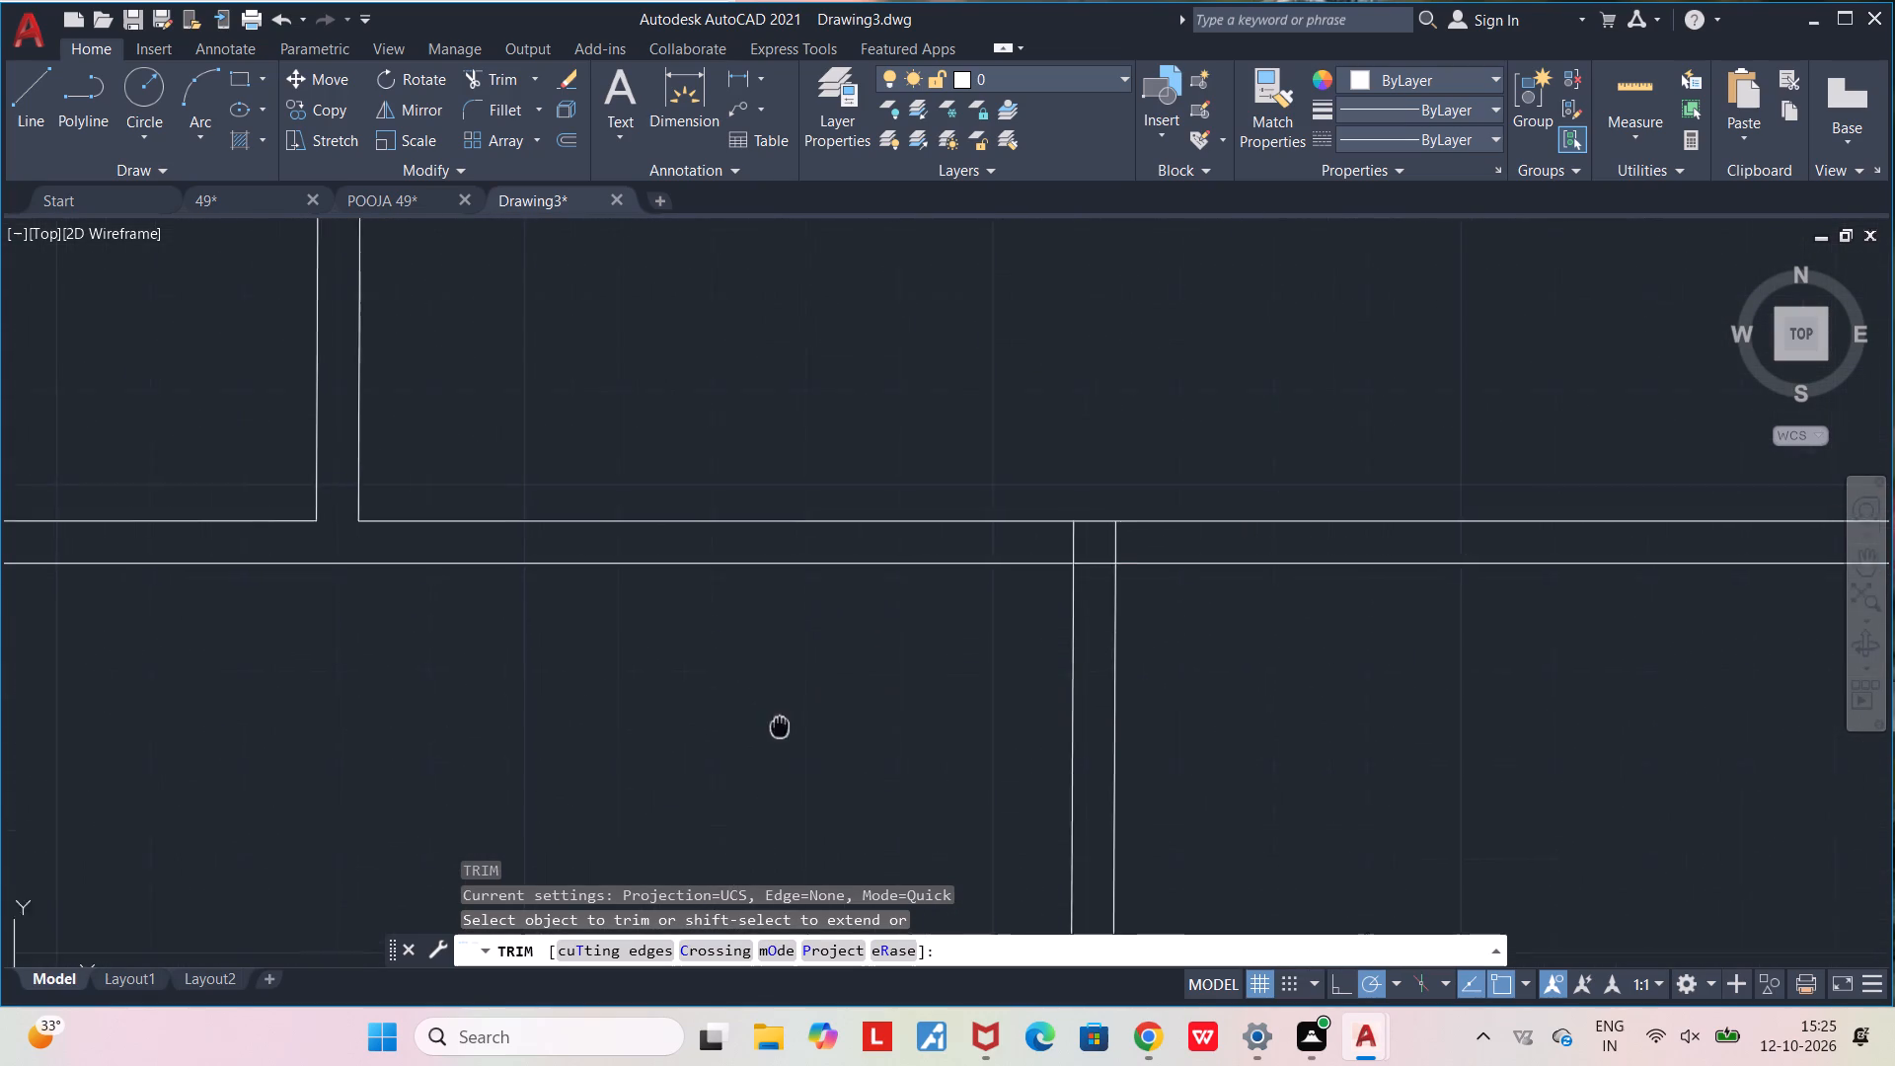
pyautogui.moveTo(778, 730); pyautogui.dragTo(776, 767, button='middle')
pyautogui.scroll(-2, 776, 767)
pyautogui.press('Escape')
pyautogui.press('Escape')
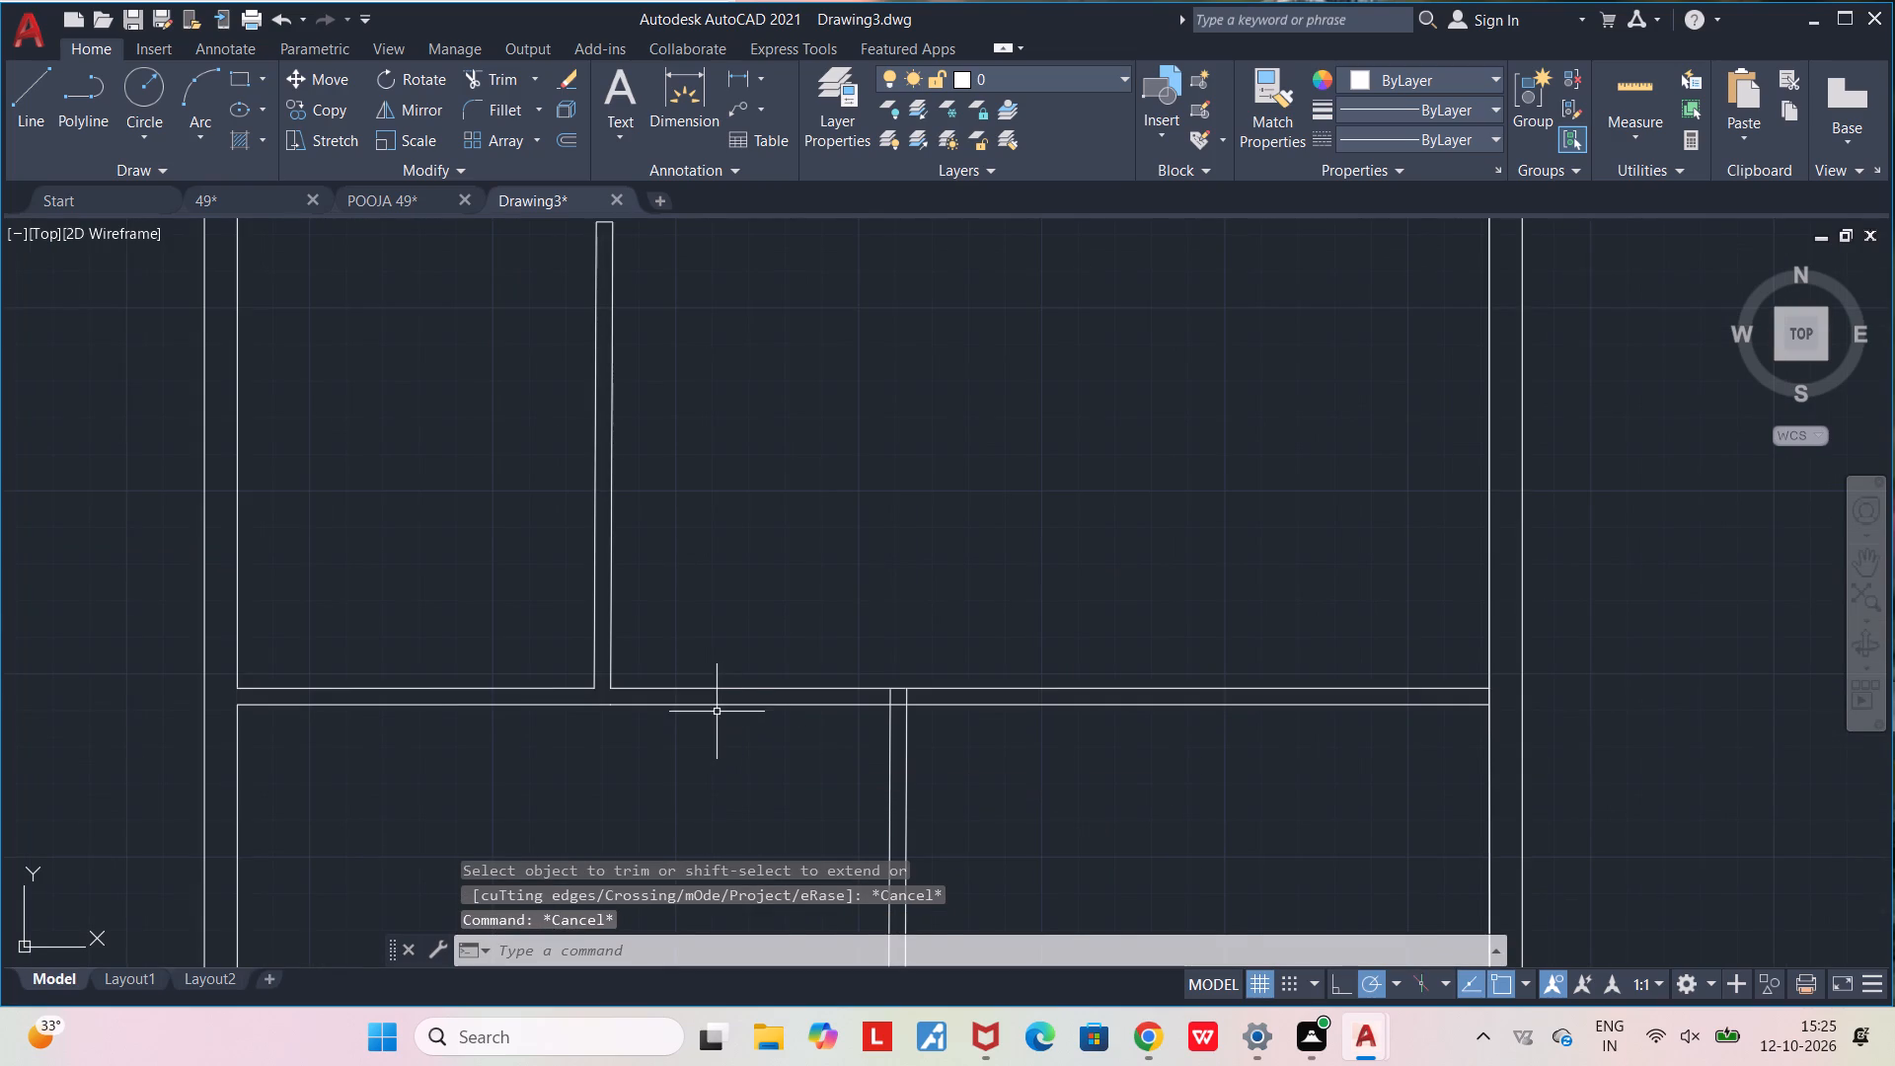
# Draw two vertical jamb lines across the lower cross wall, between the partition above it and the partition below it.
pyautogui.scroll(1, 717, 712)
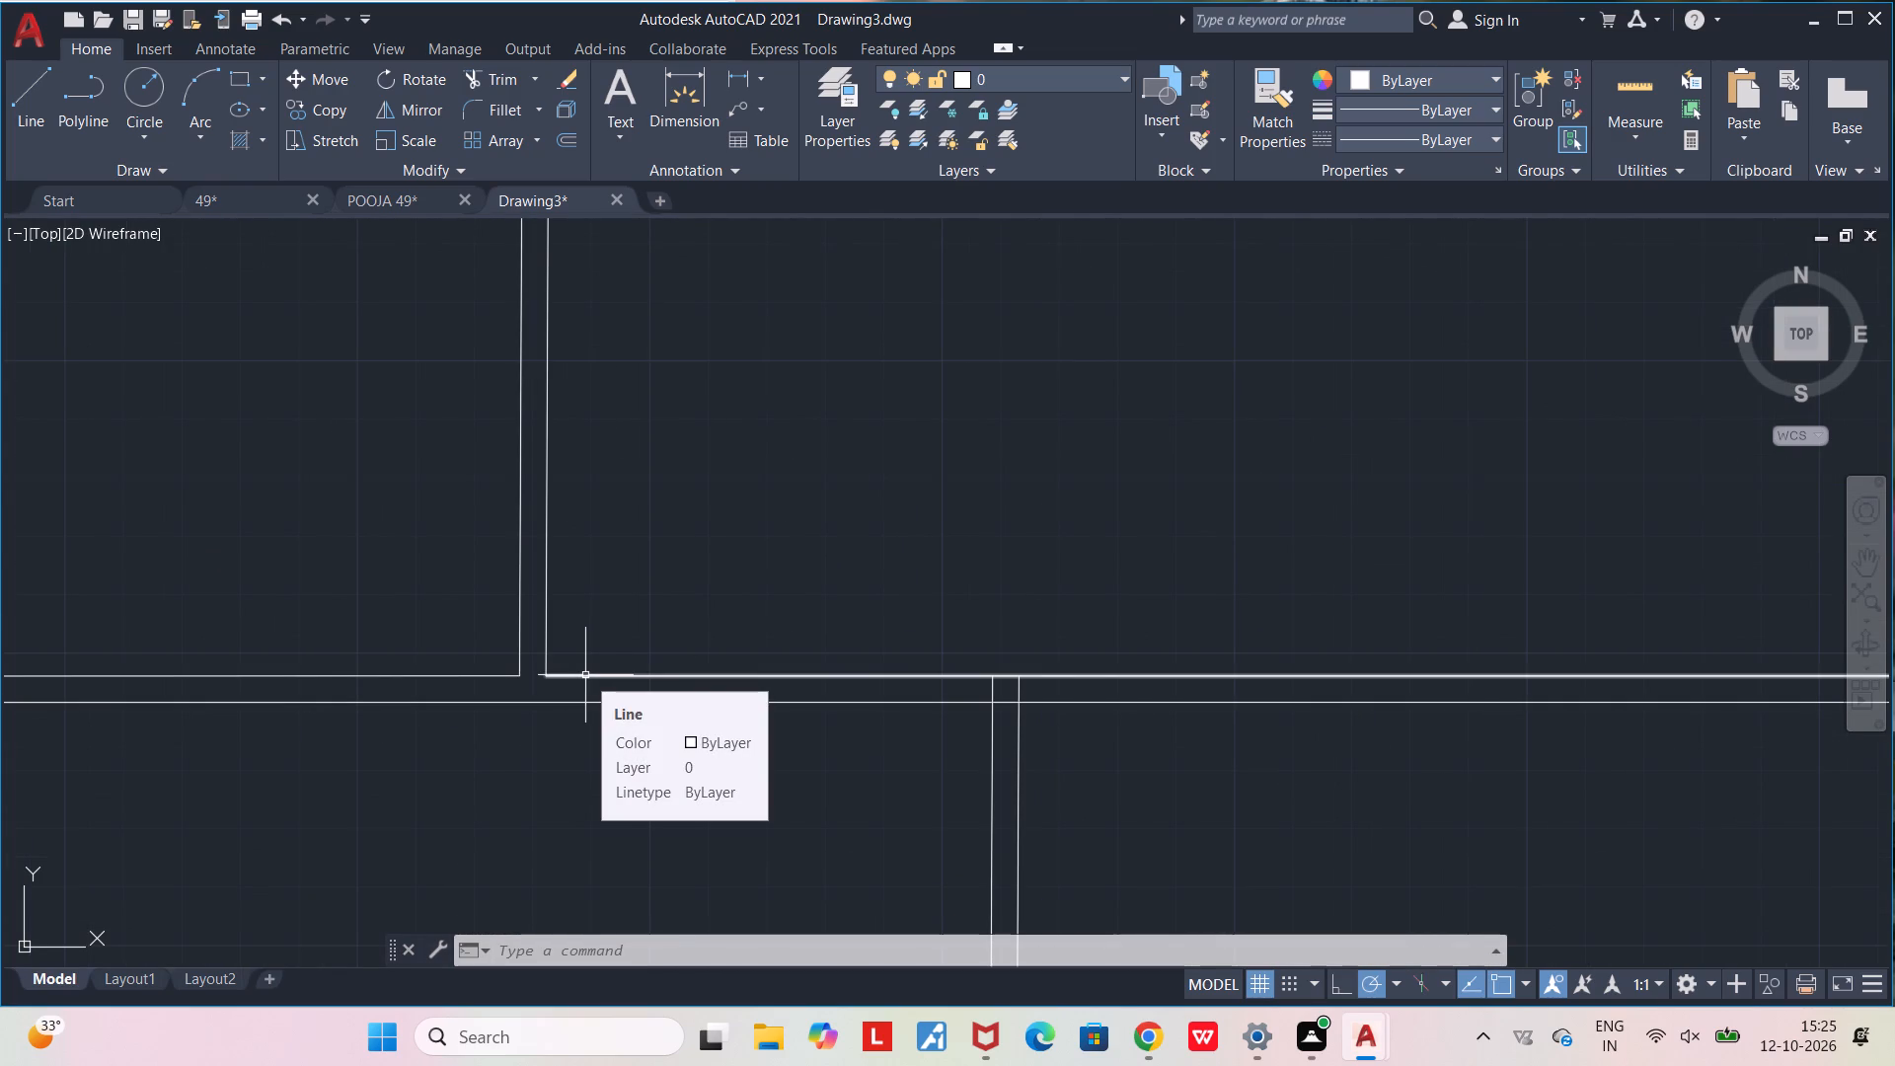
pyautogui.press('l')
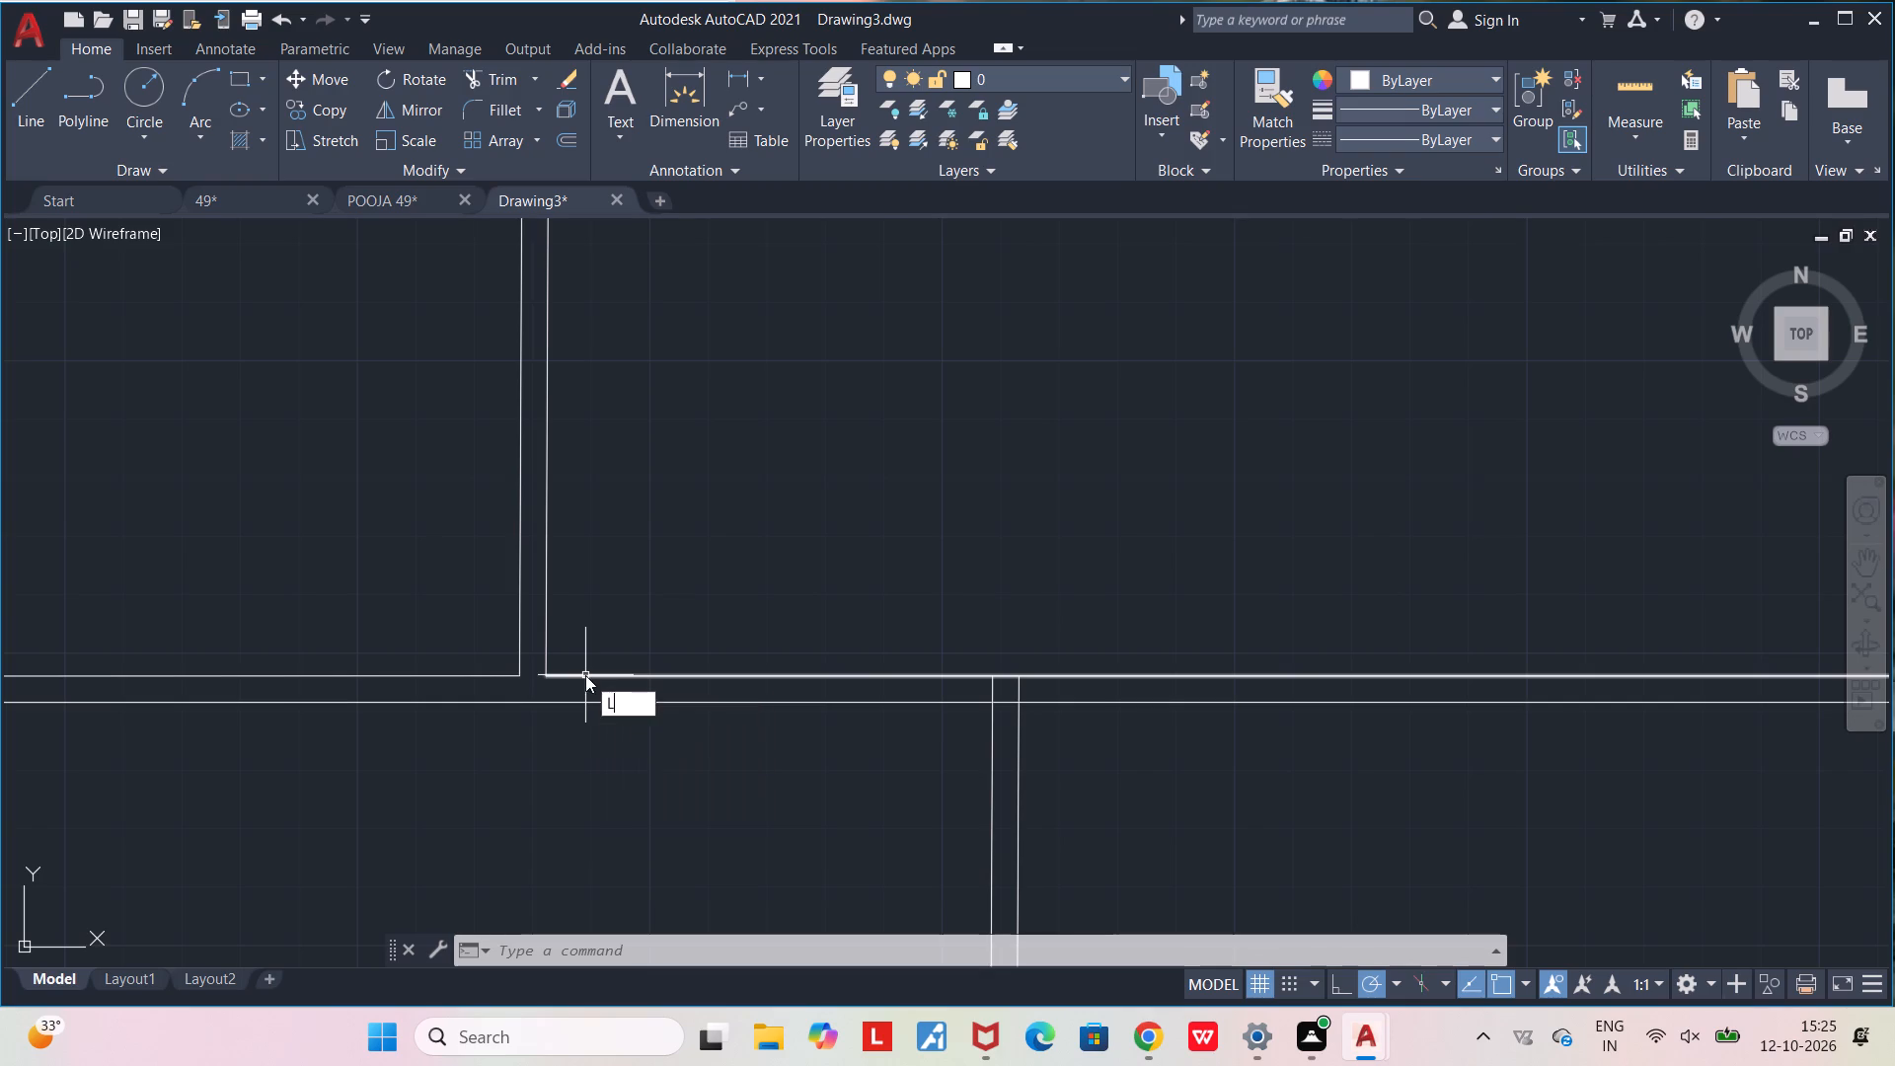
pyautogui.press('Return')
pyautogui.click(600, 677)
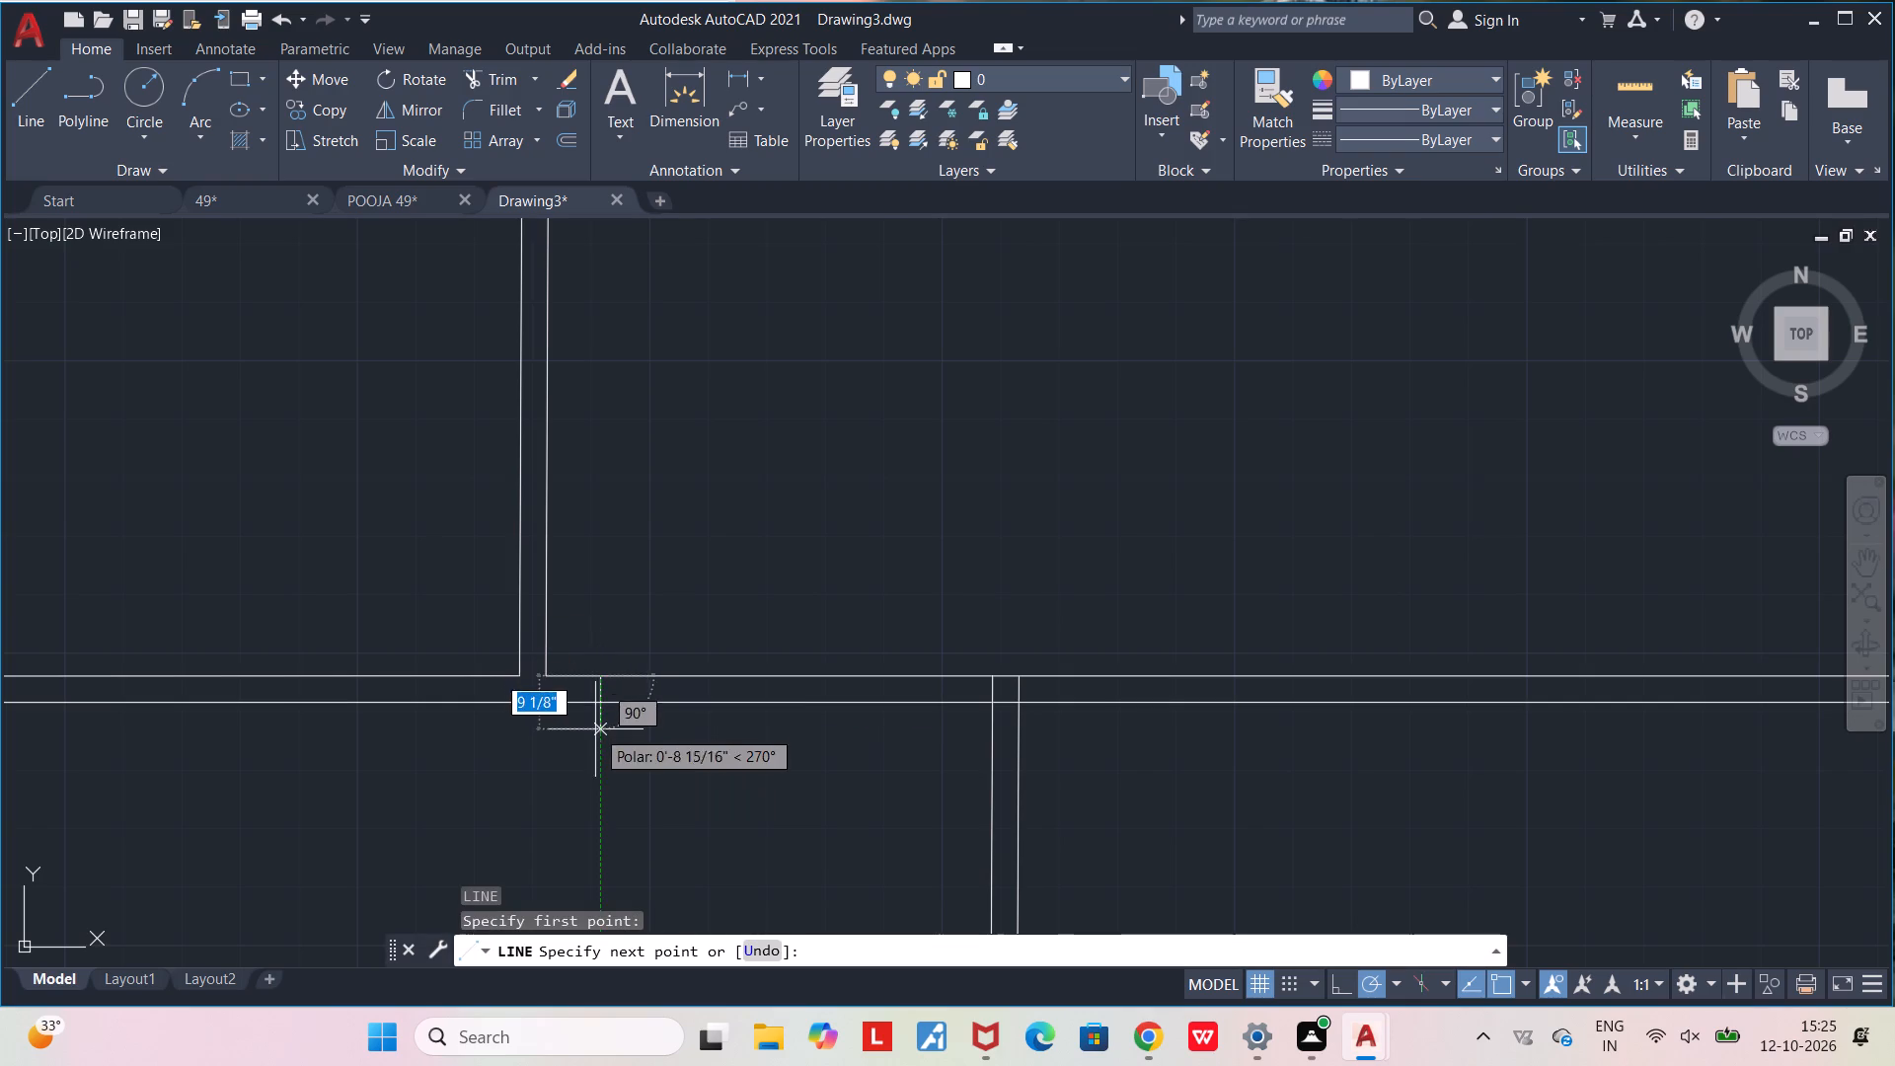
pyautogui.click(596, 743)
pyautogui.press('Escape')
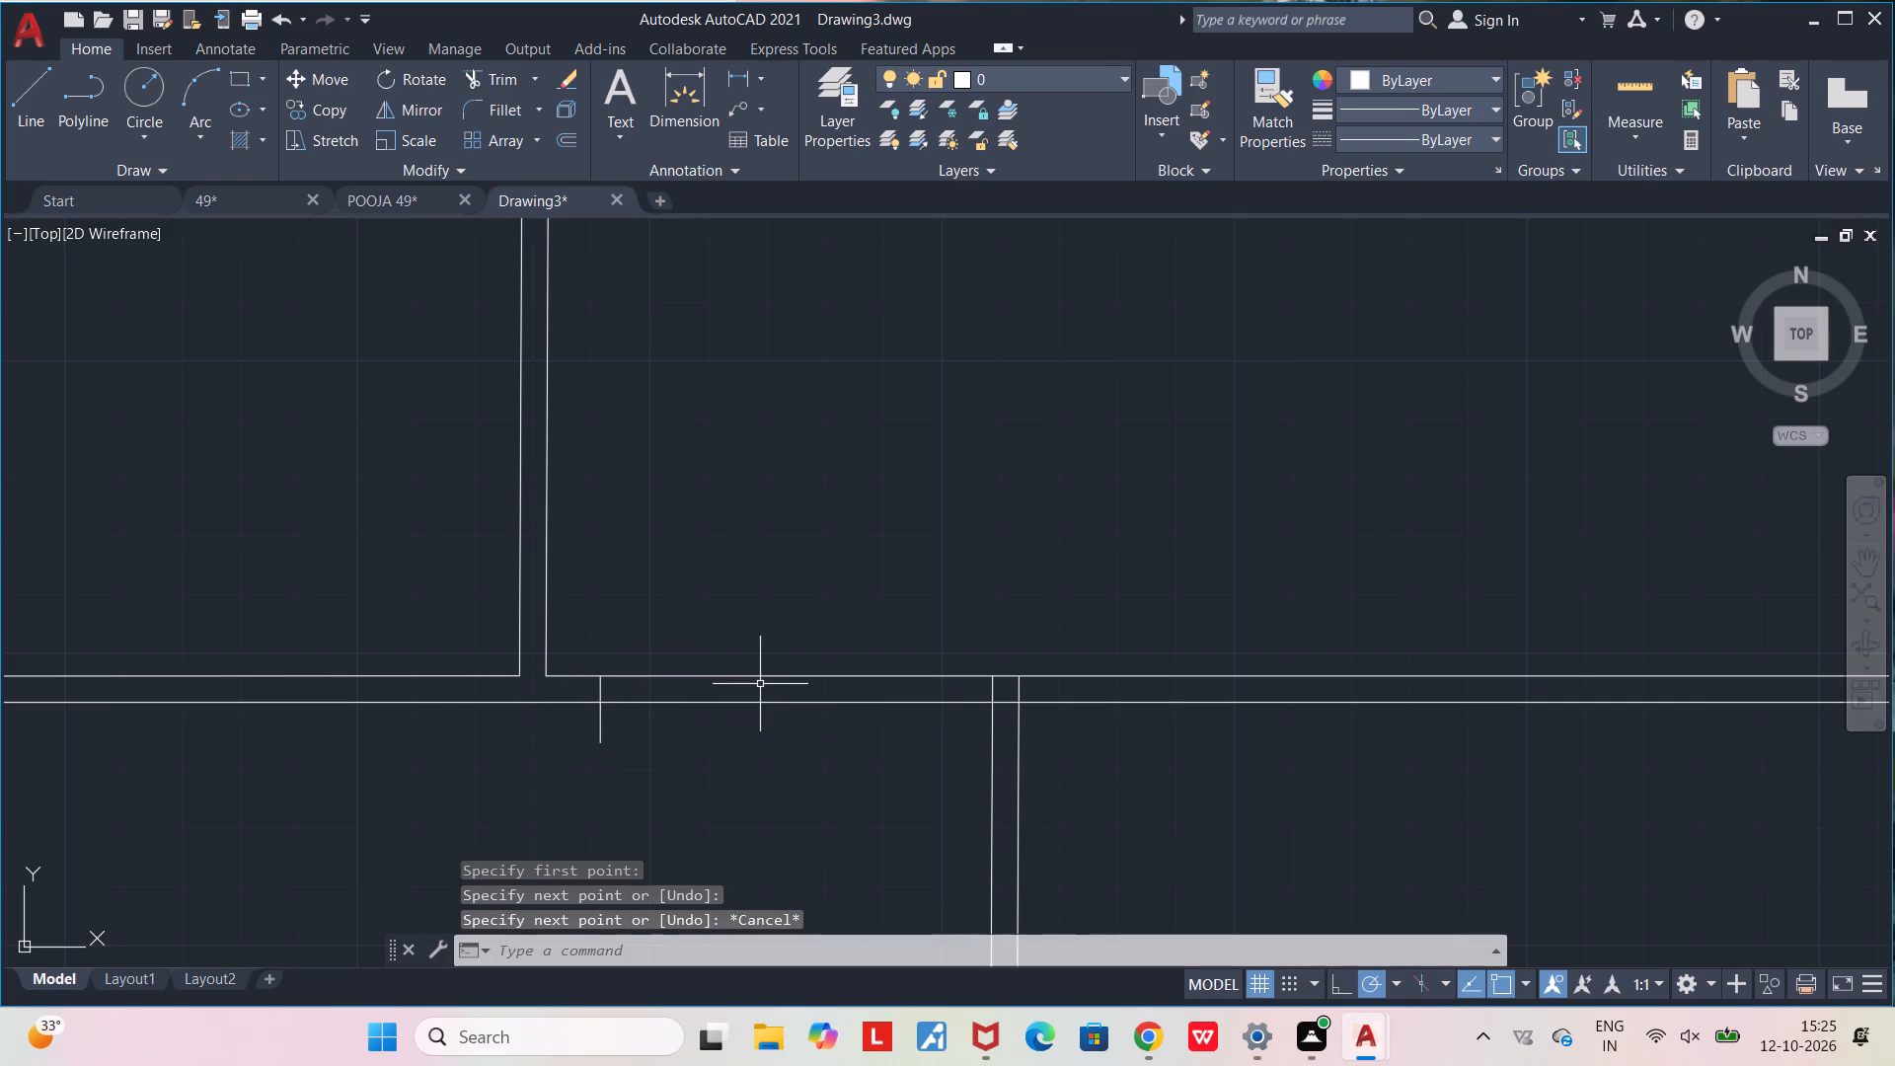
pyautogui.press('l')
pyautogui.press('Return')
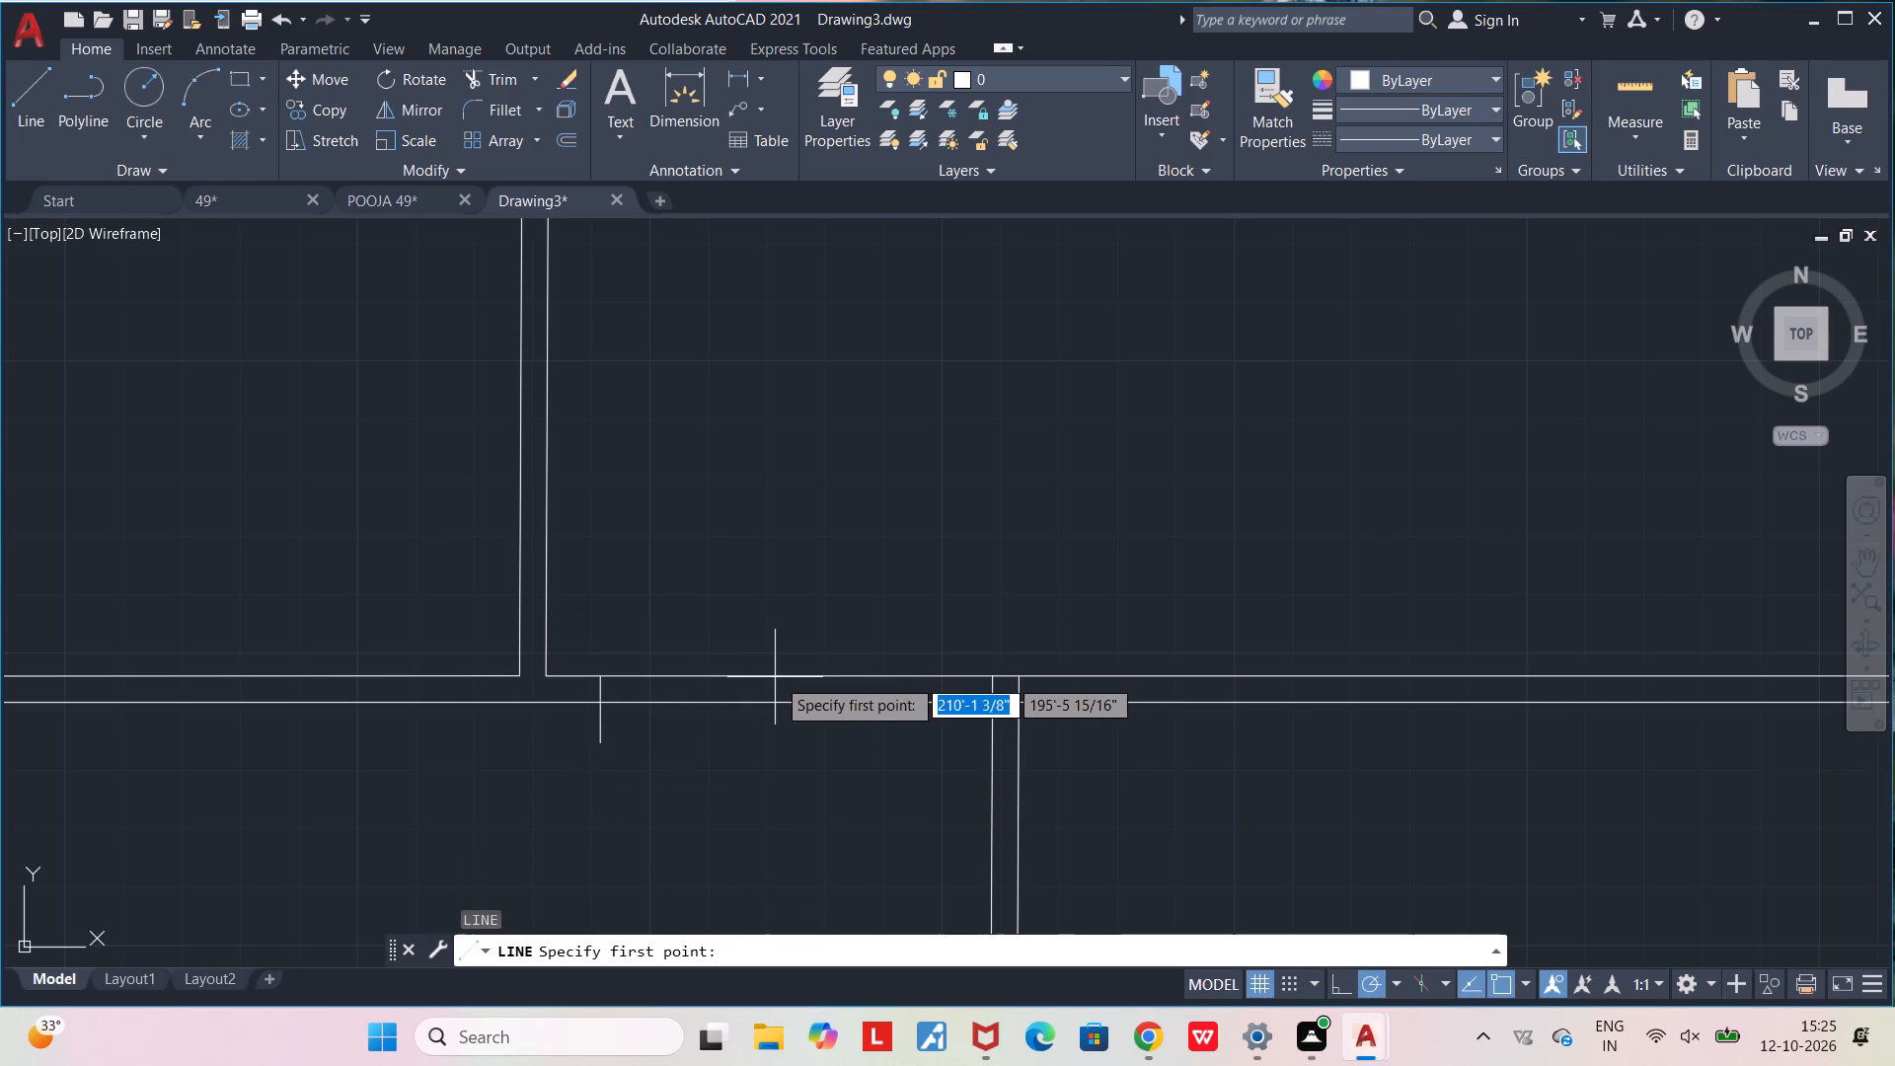
pyautogui.click(839, 677)
pyautogui.click(834, 764)
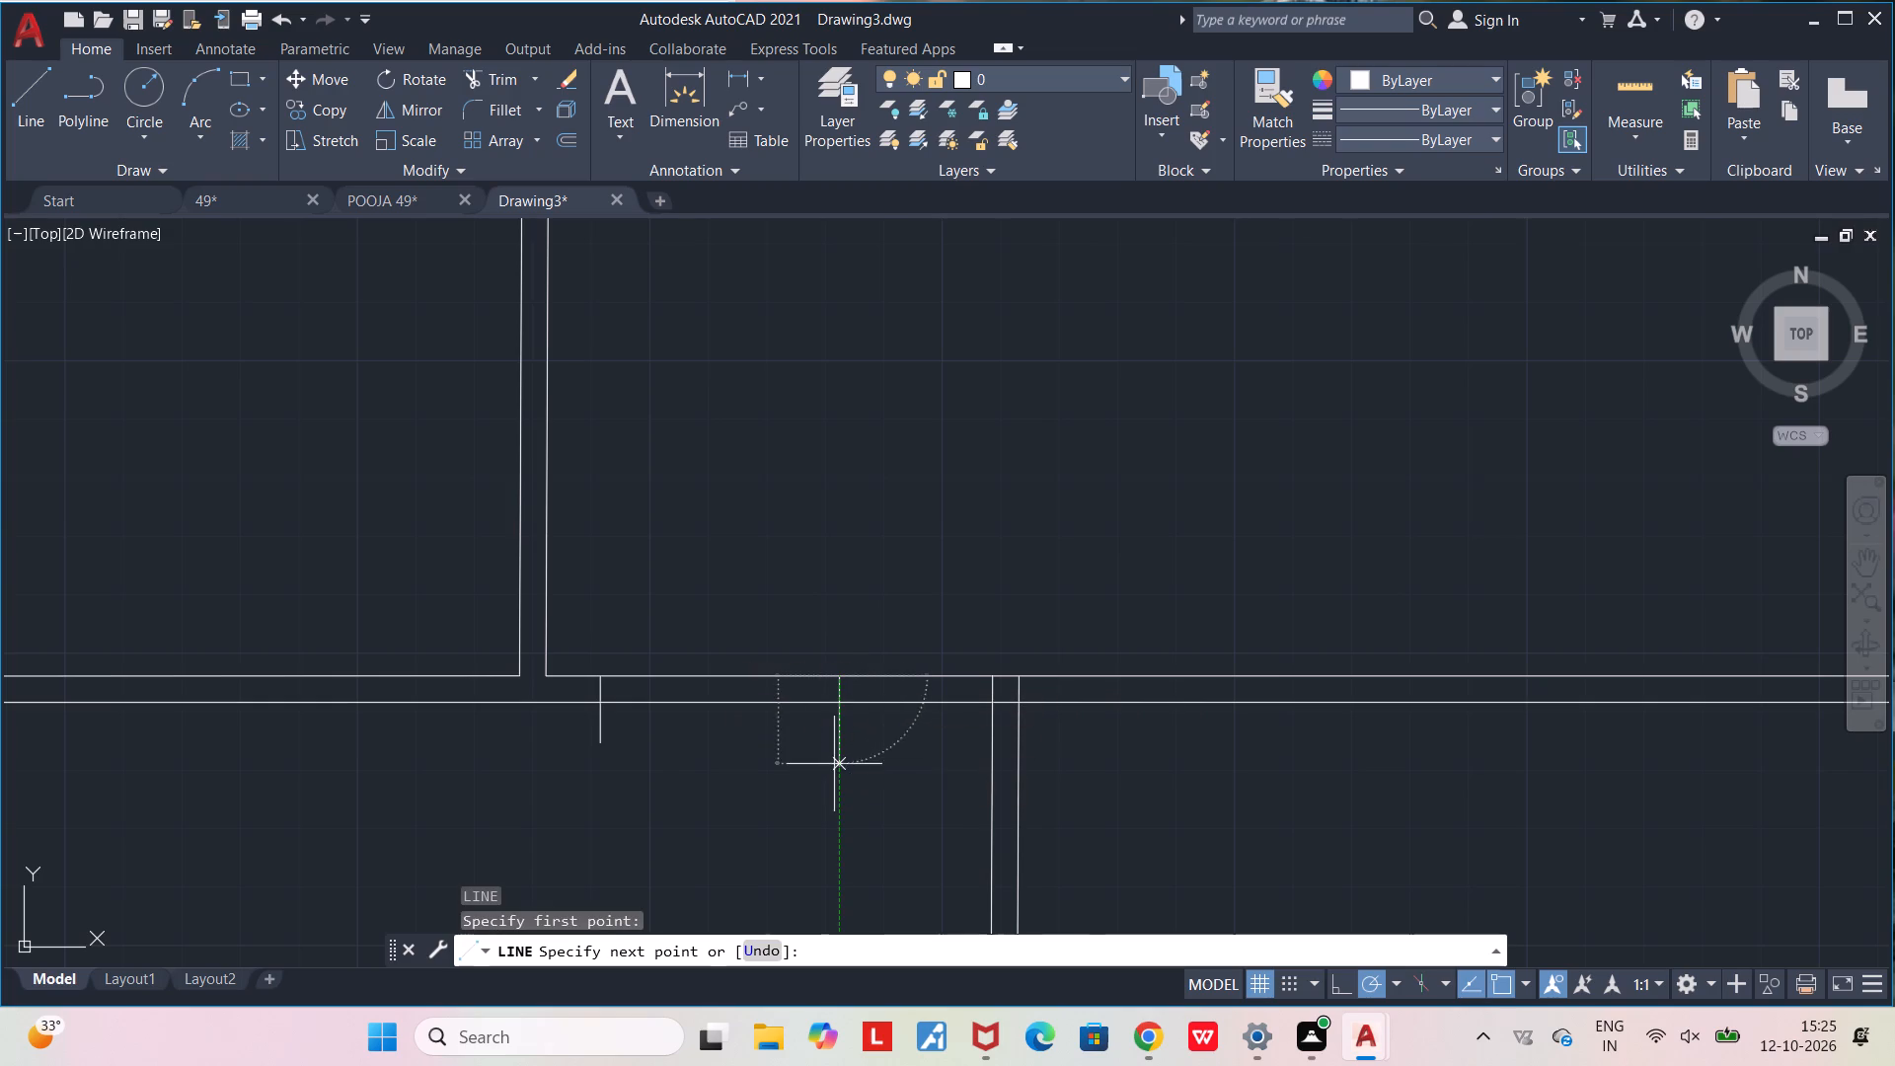
pyautogui.press('Escape')
# Trim the overhangs of both jamb lines and the lower cross wall's two faces between them to open a doorway.
pyautogui.write('TR')
pyautogui.press('Return')
pyautogui.click(838, 740)
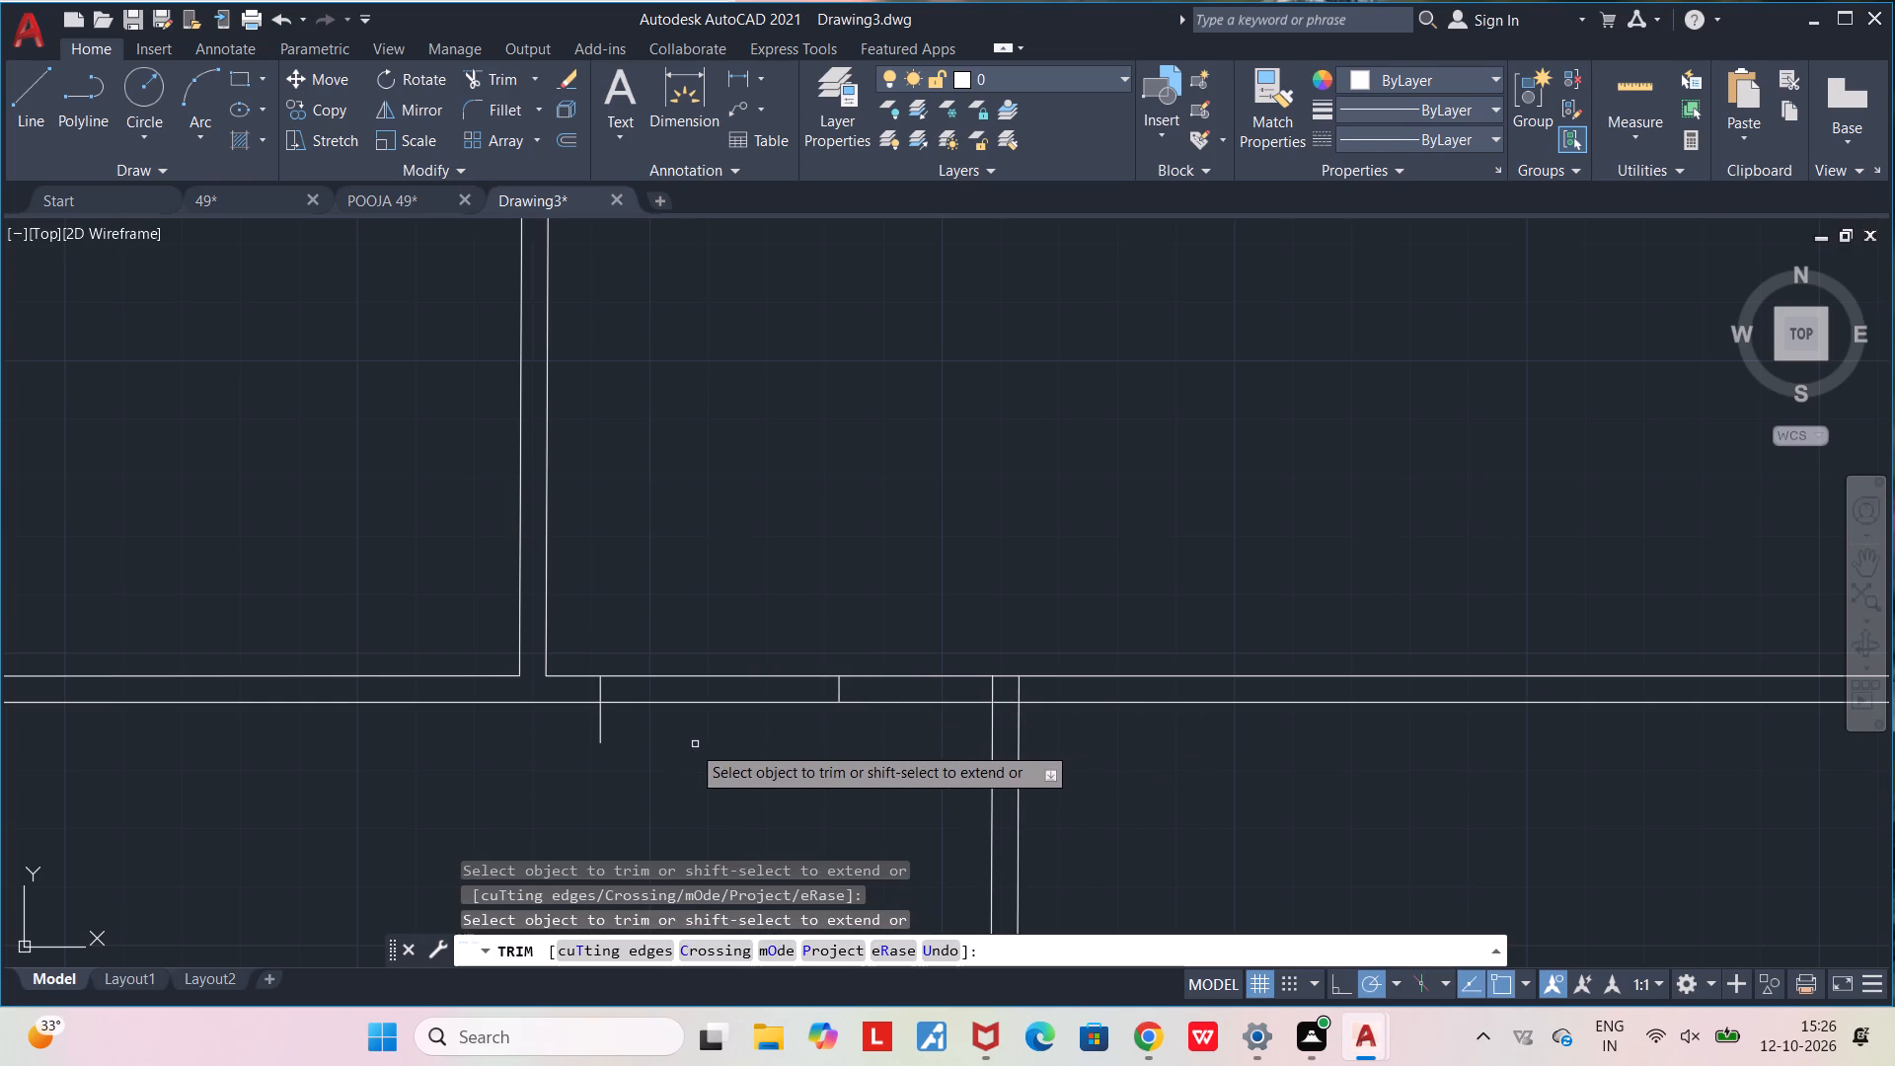
pyautogui.click(603, 723)
pyautogui.moveTo(648, 785); pyautogui.dragTo(667, 646)
pyautogui.moveTo(700, 607); pyautogui.dragTo(799, 745)
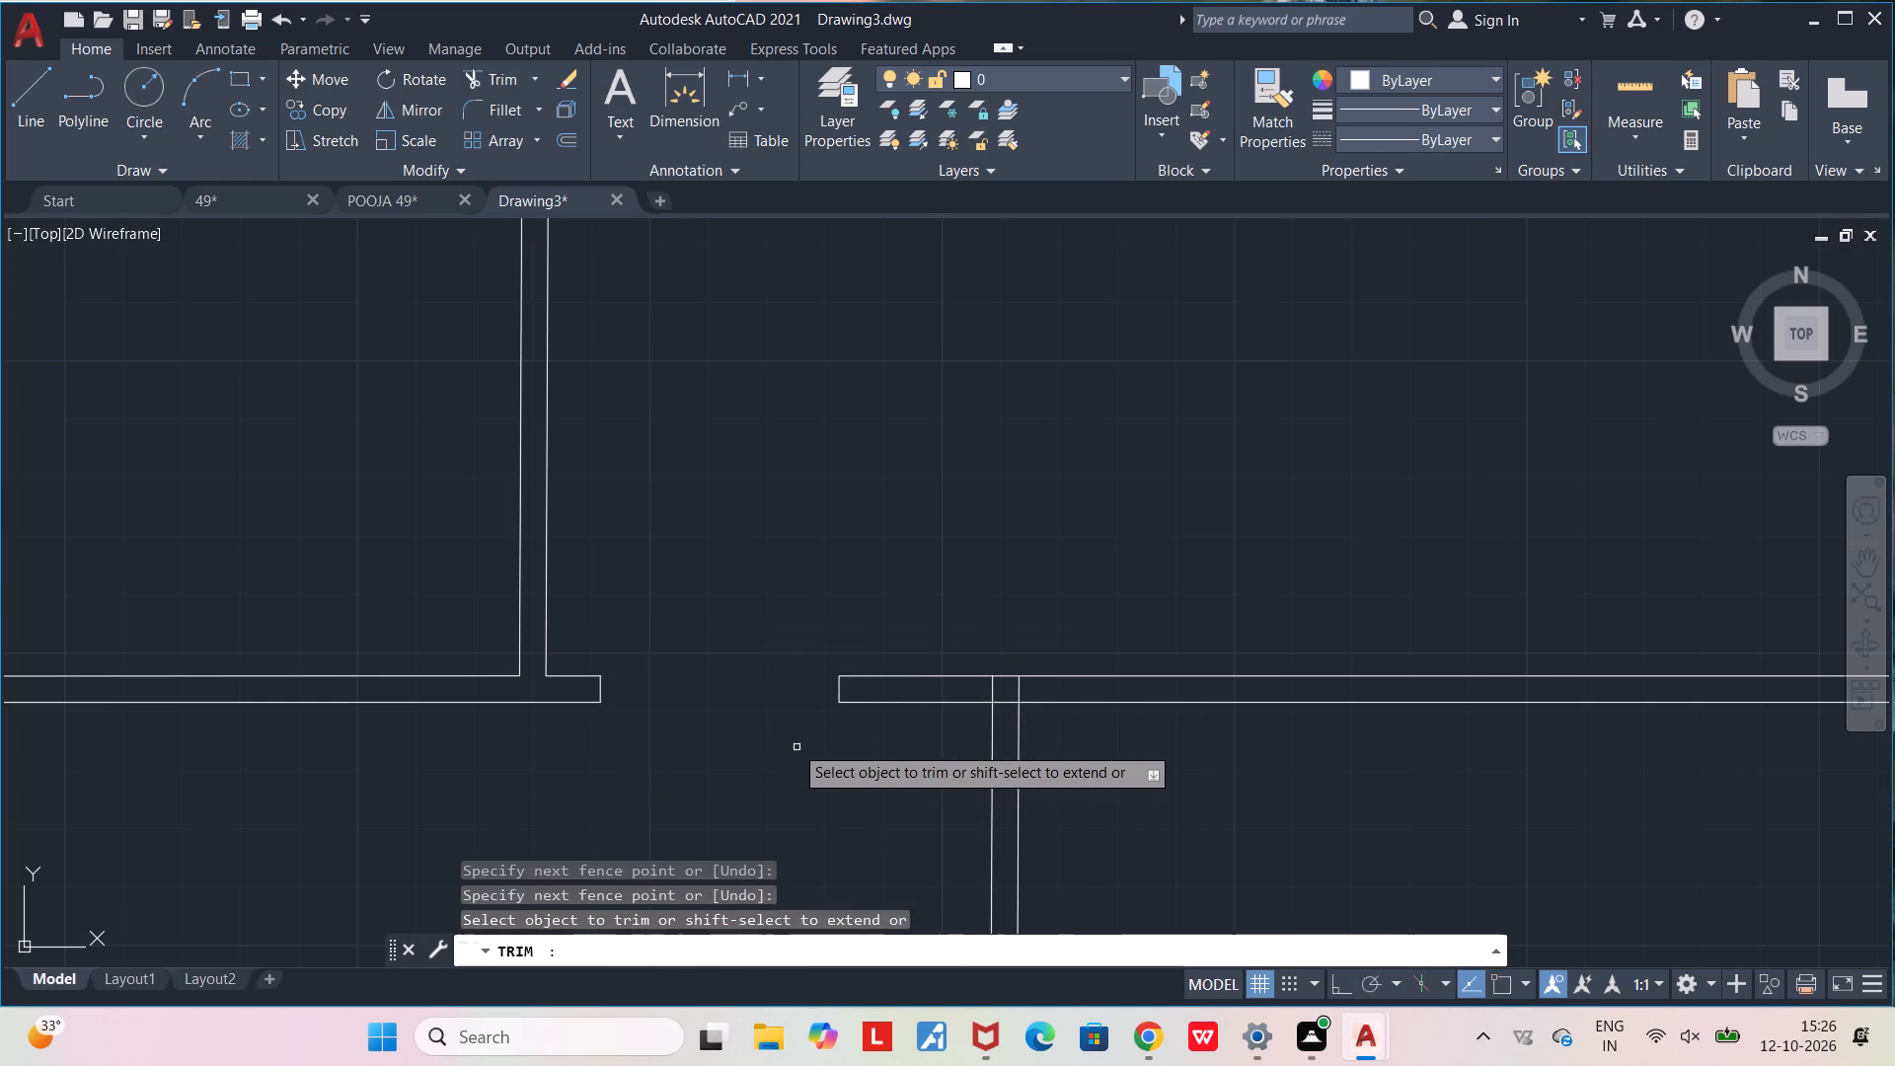
pyautogui.press('Escape')
# Trim the overlapping line segments where the partition below meets the lower cross wall, beside the new doorway.
pyautogui.moveTo(796, 790); pyautogui.dragTo(776, 605, button='middle')
pyautogui.scroll(-3, 776, 605)
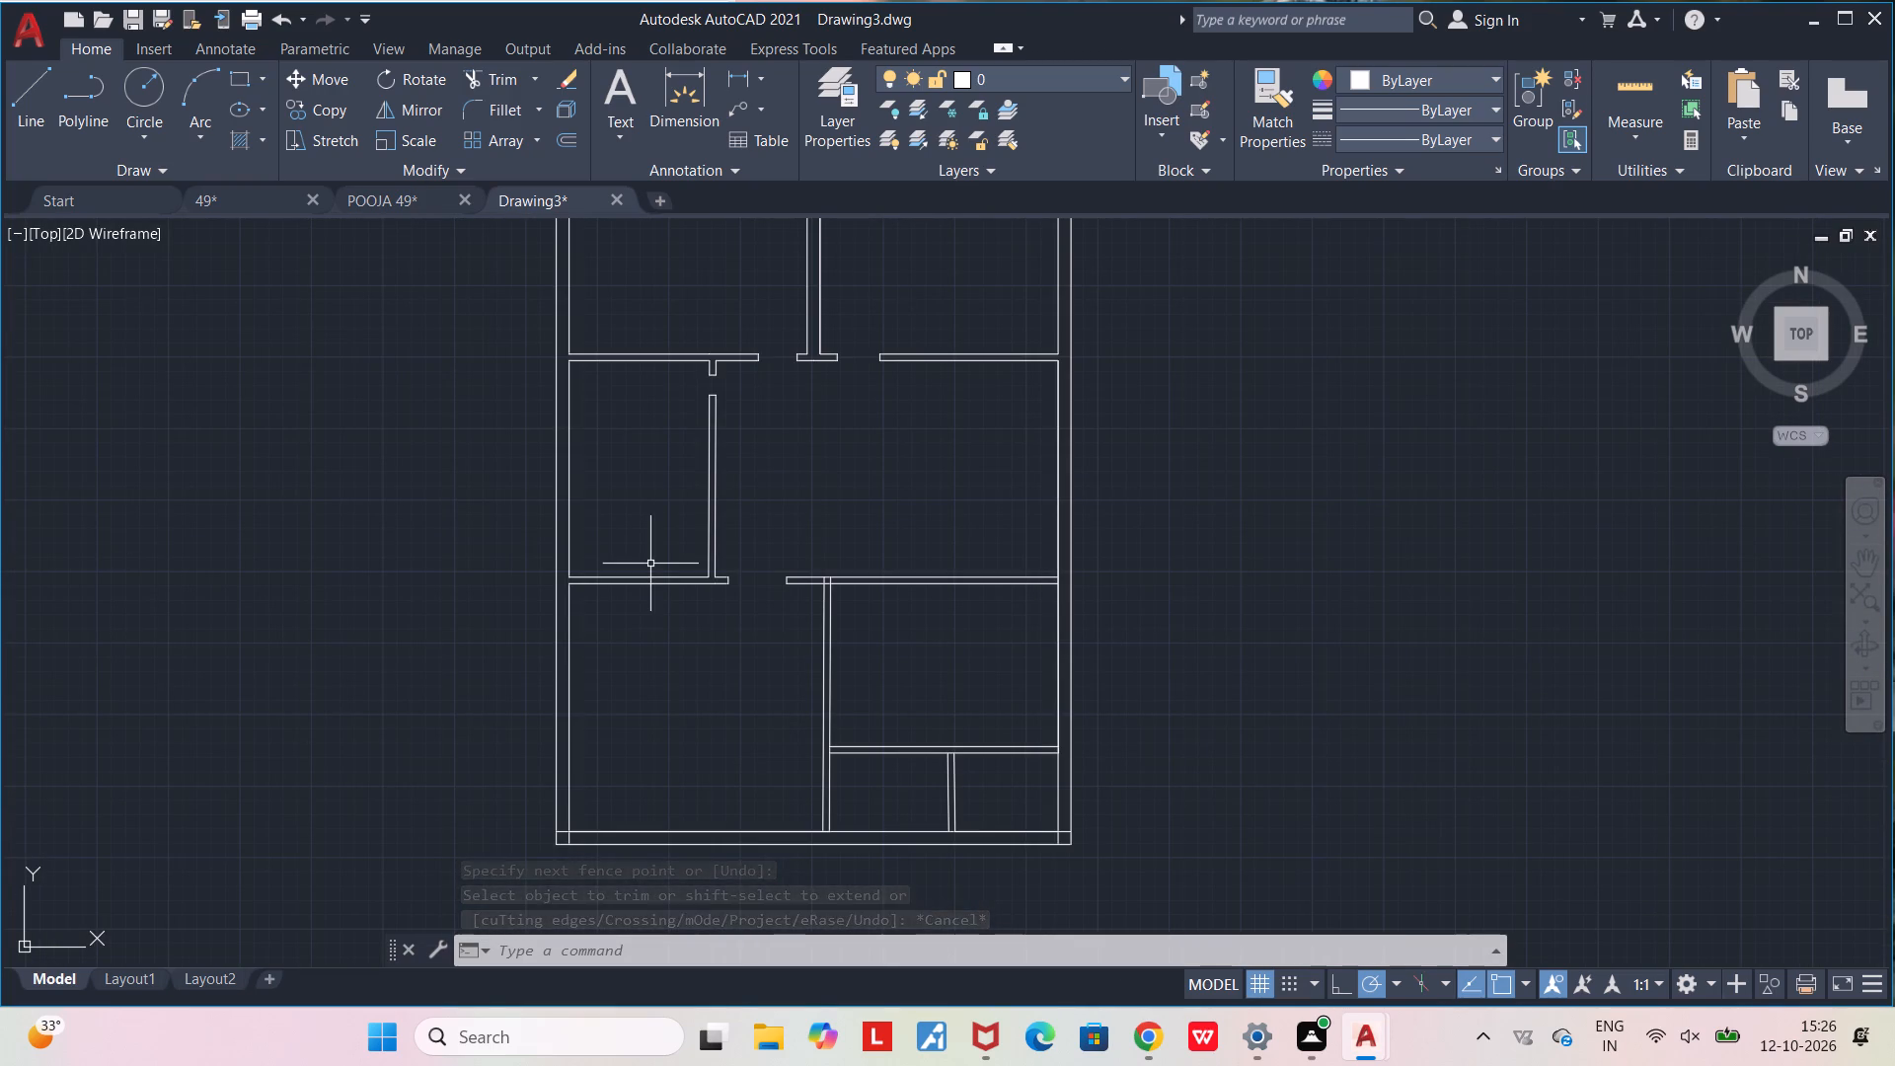
pyautogui.moveTo(624, 740); pyautogui.dragTo(565, 660, button='middle')
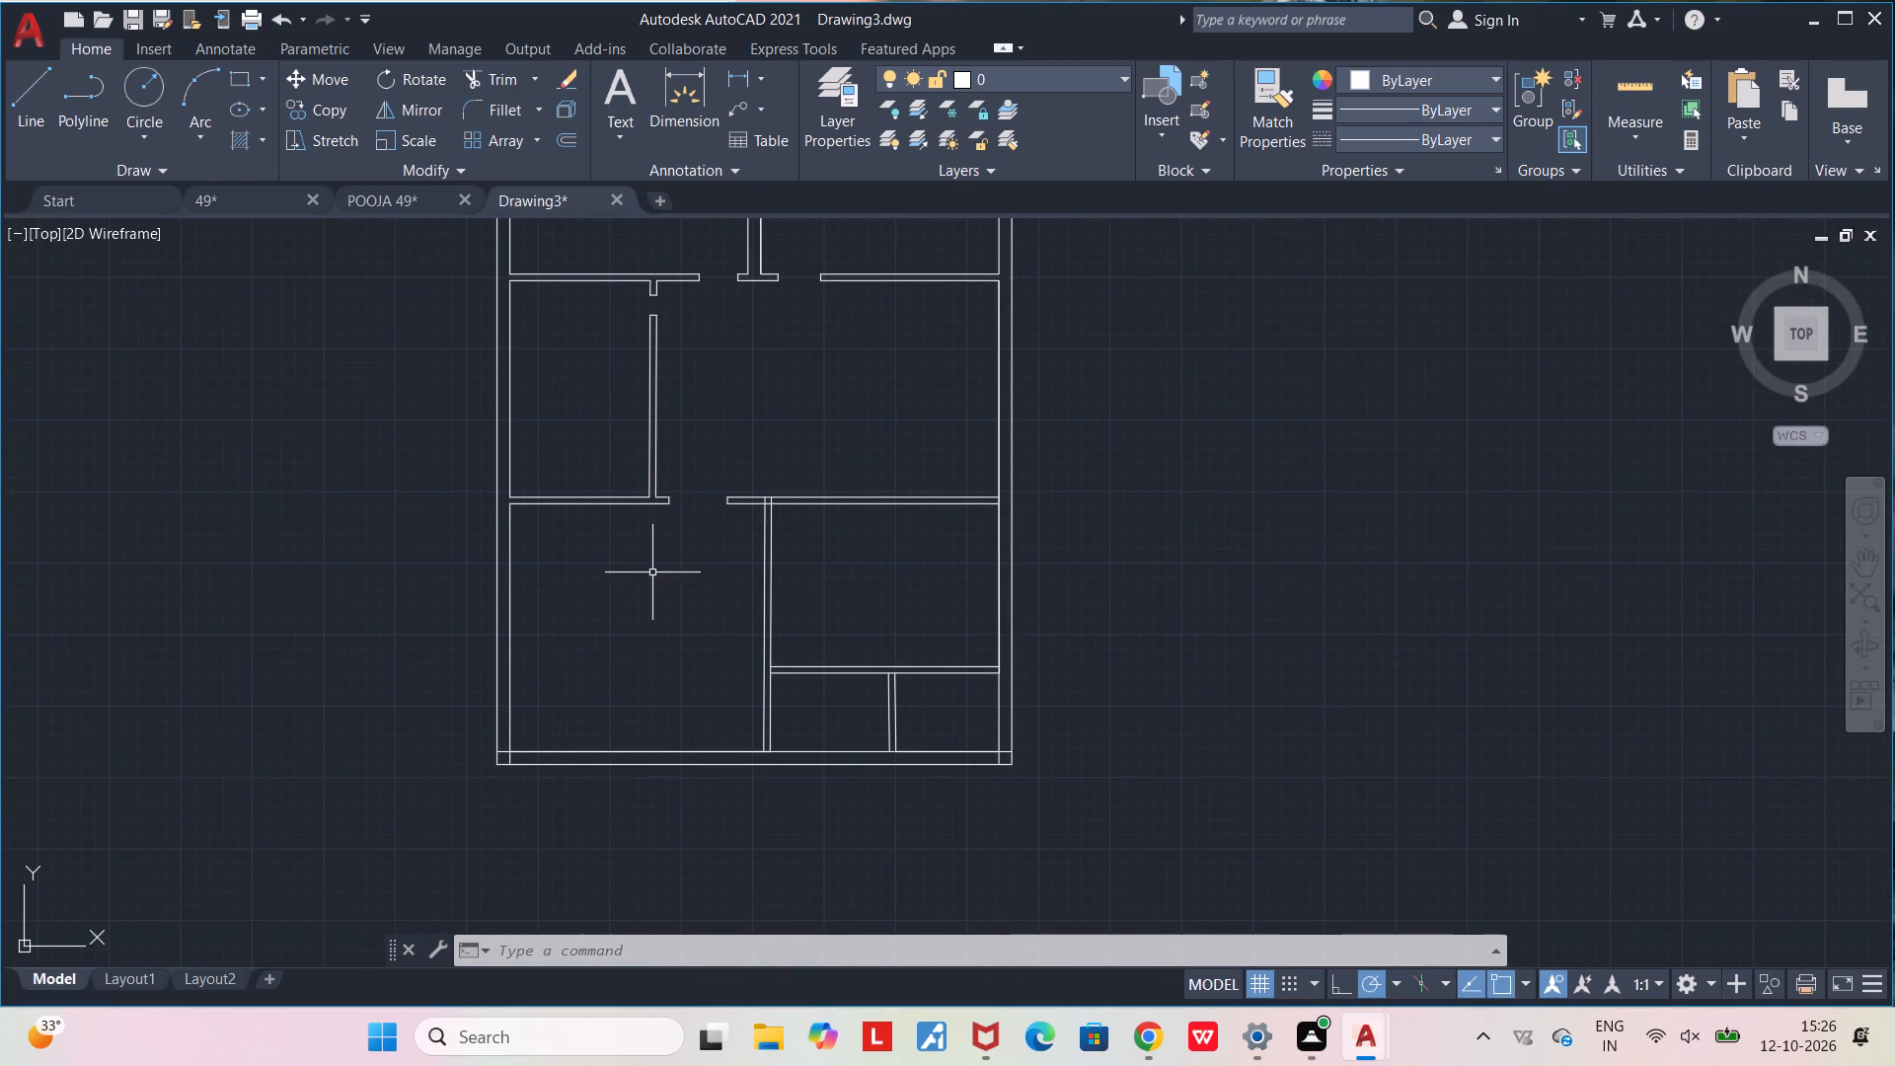
pyautogui.moveTo(646, 574); pyautogui.dragTo(486, 640, button='middle')
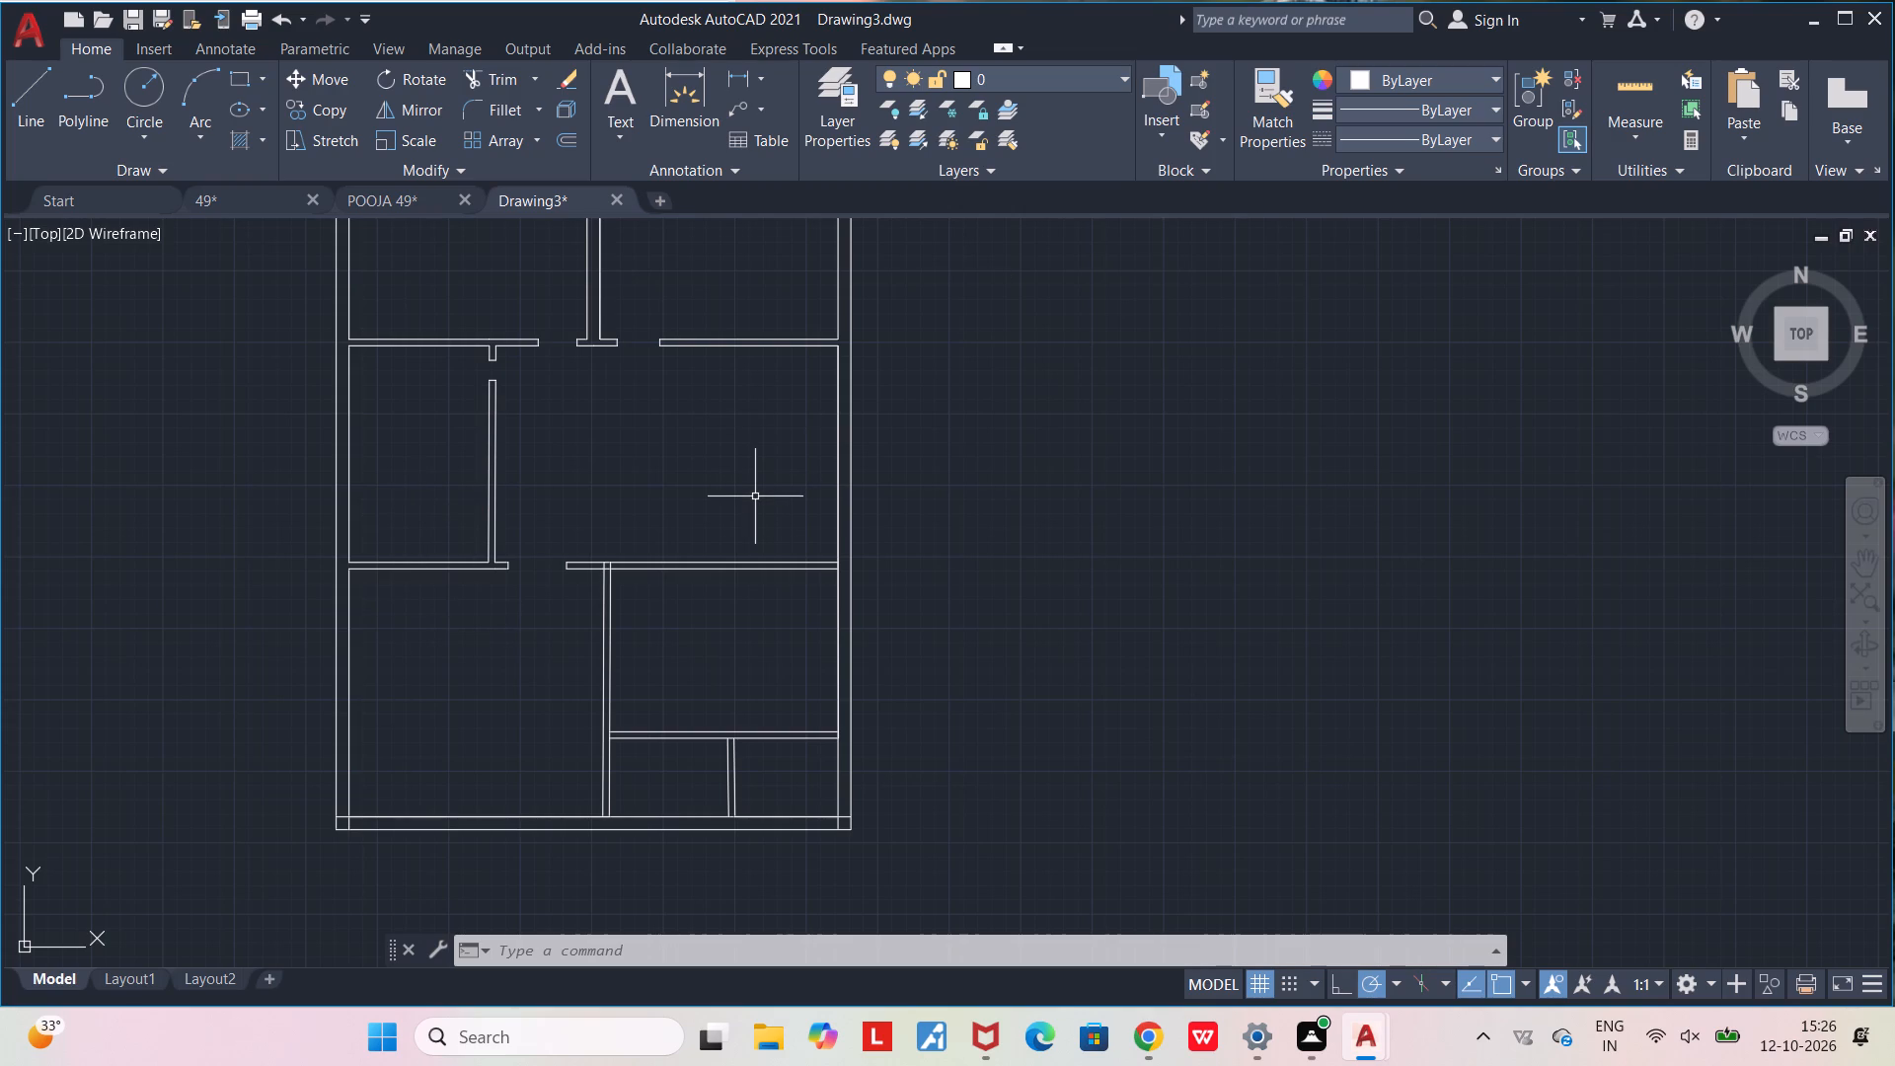
pyautogui.scroll(1, 644, 798)
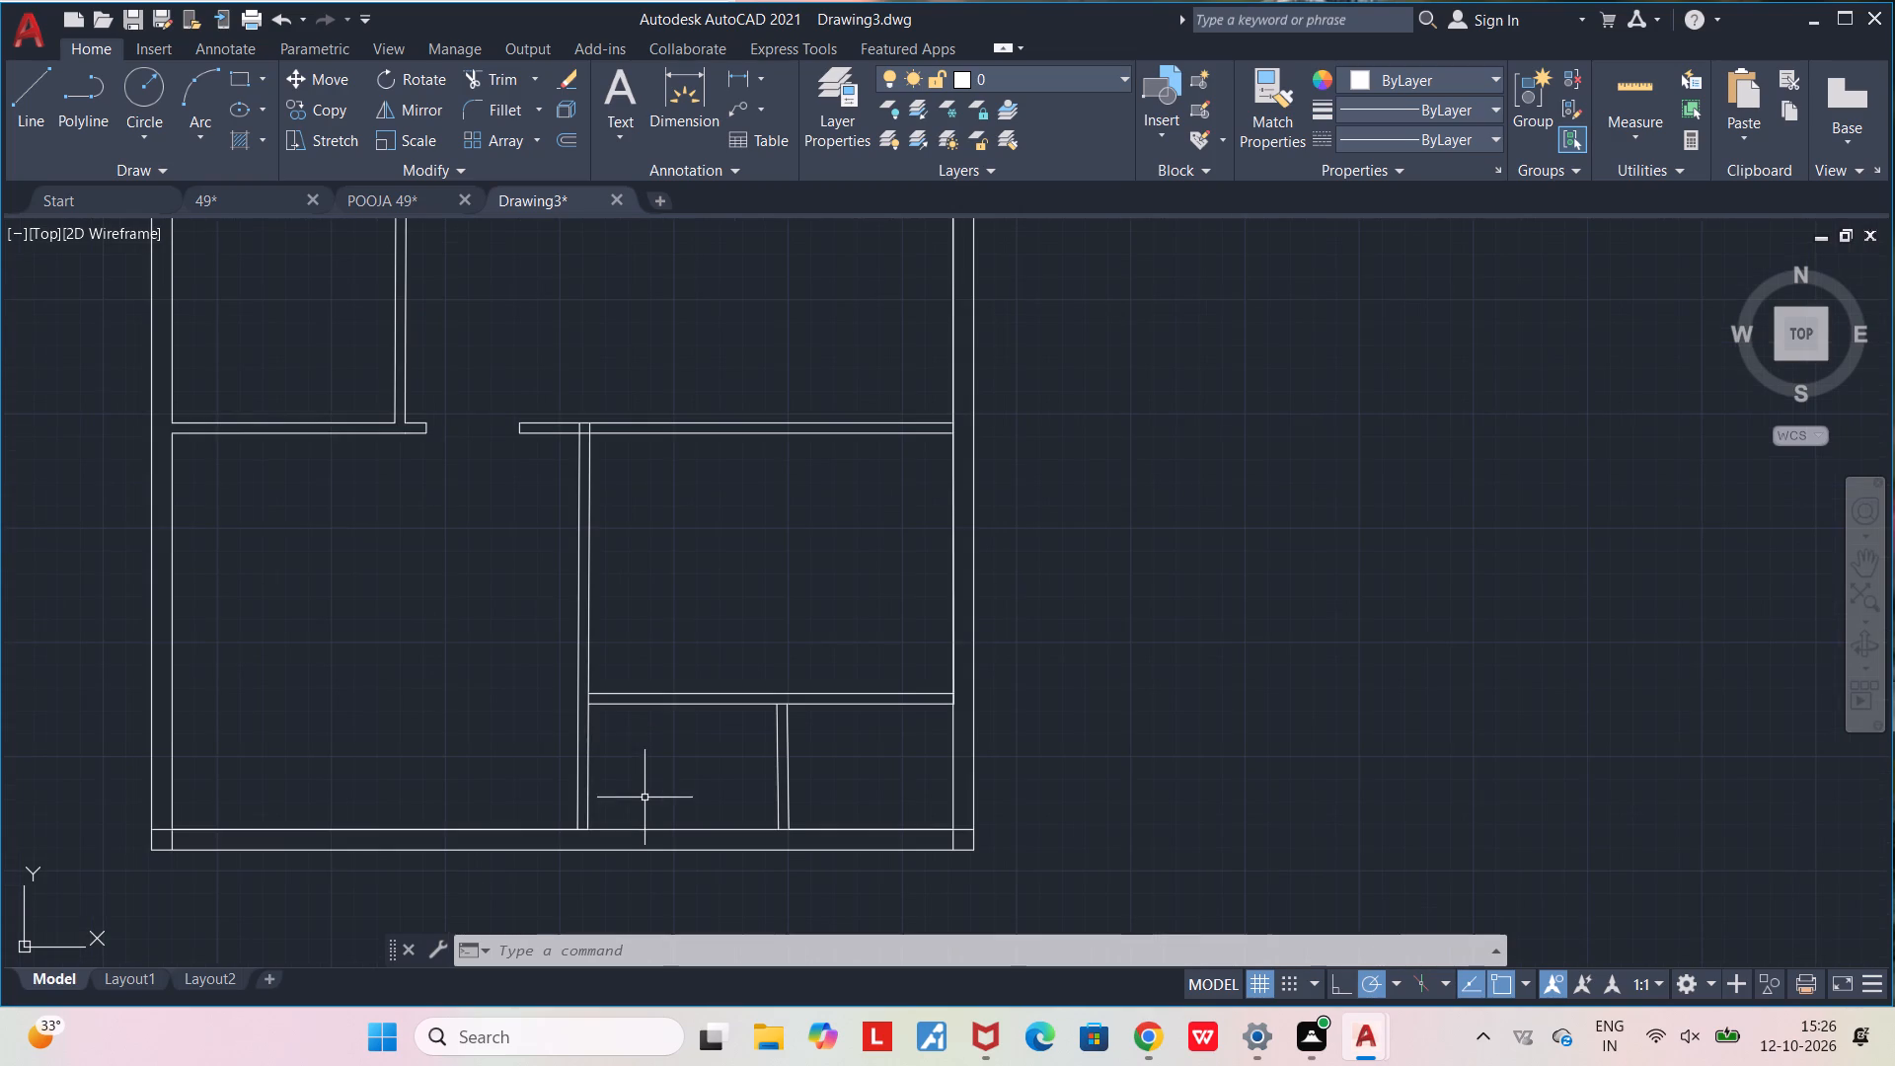
pyautogui.scroll(2, 564, 417)
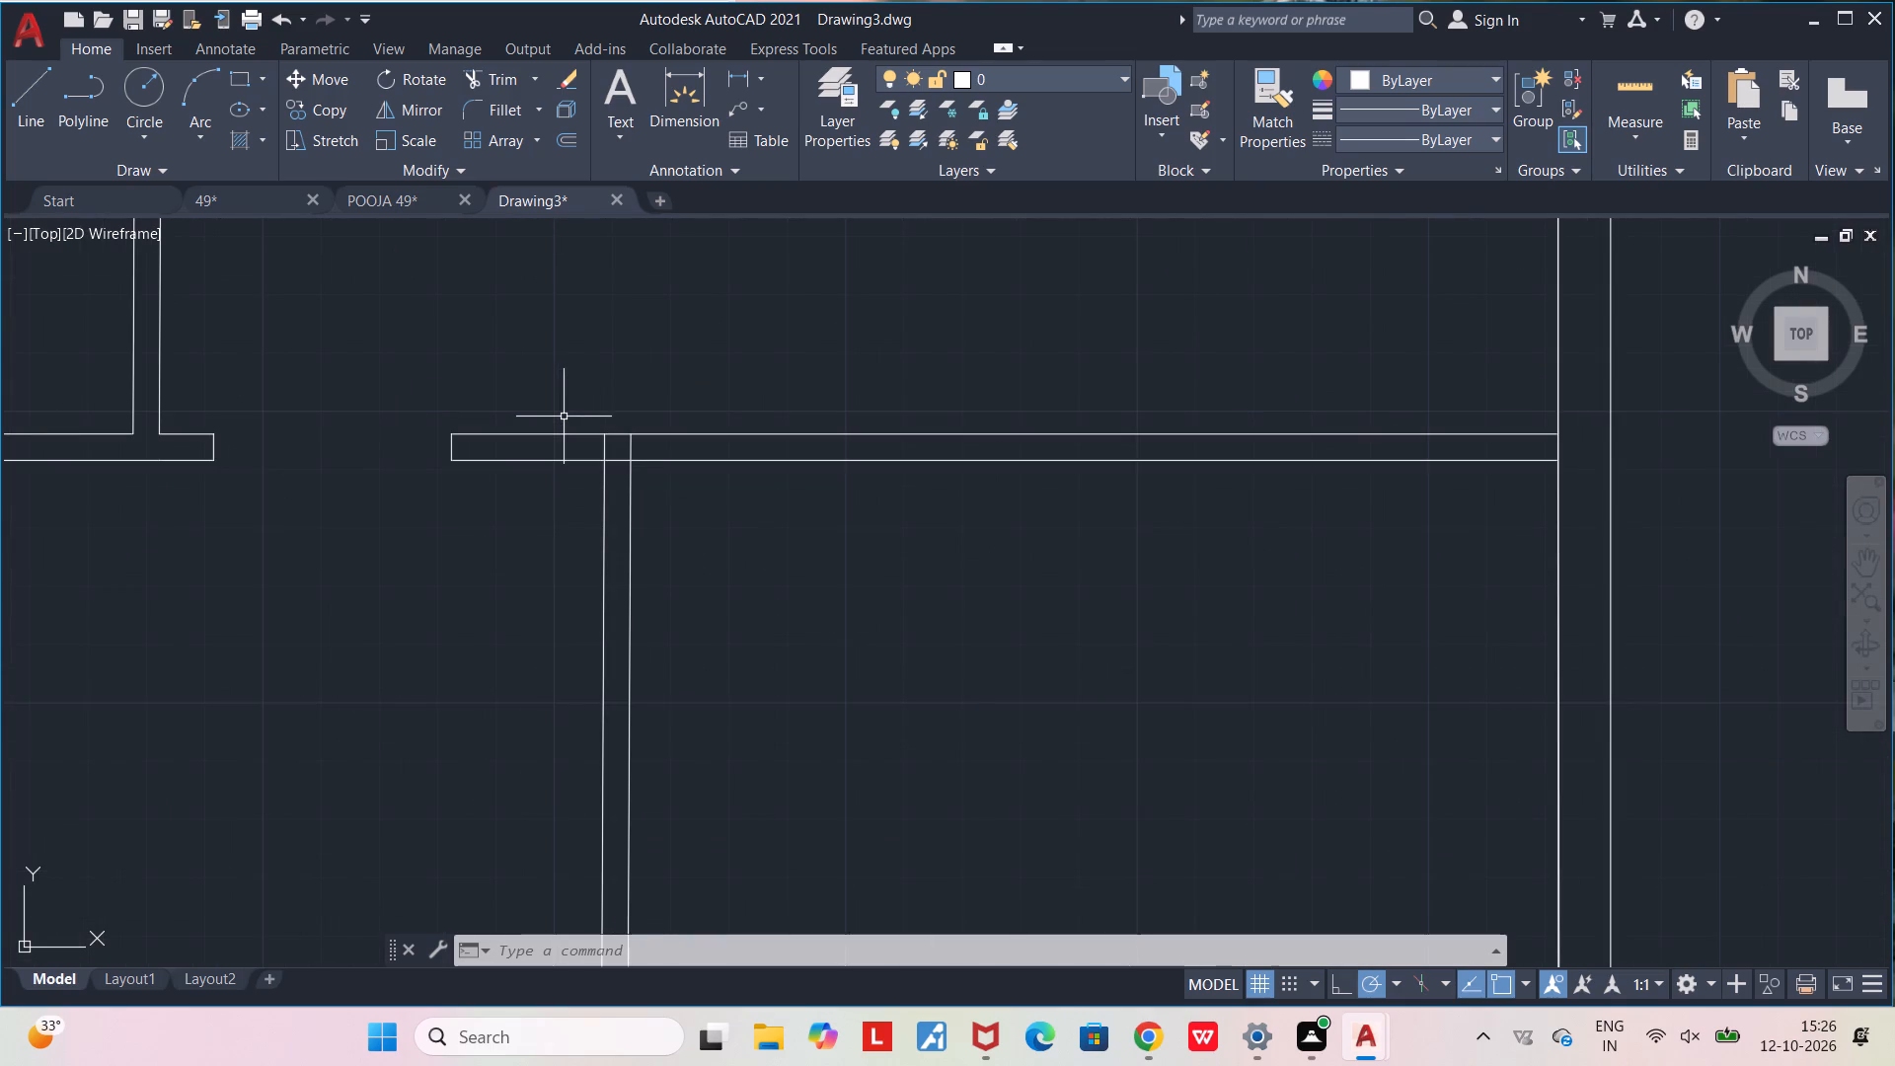
pyautogui.write('TR')
pyautogui.press('Return')
pyautogui.press('\\')
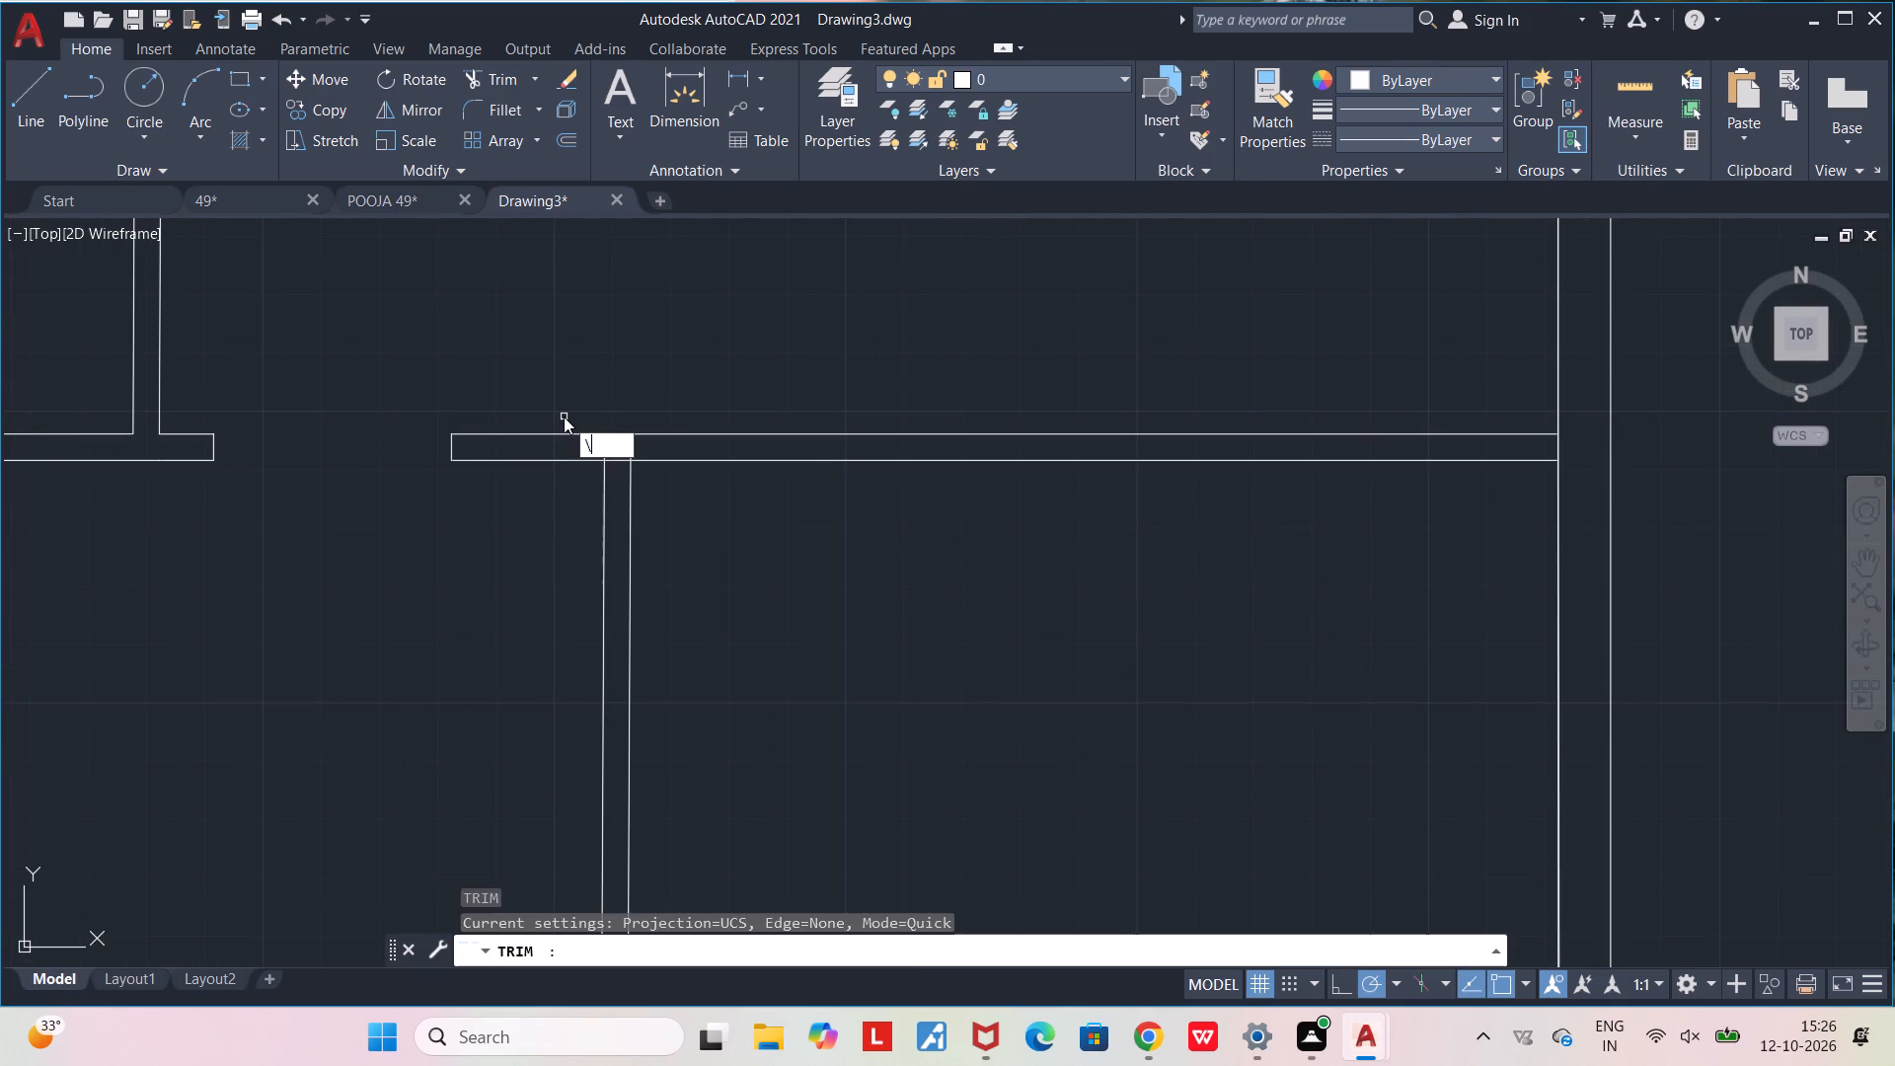
pyautogui.press('Return')
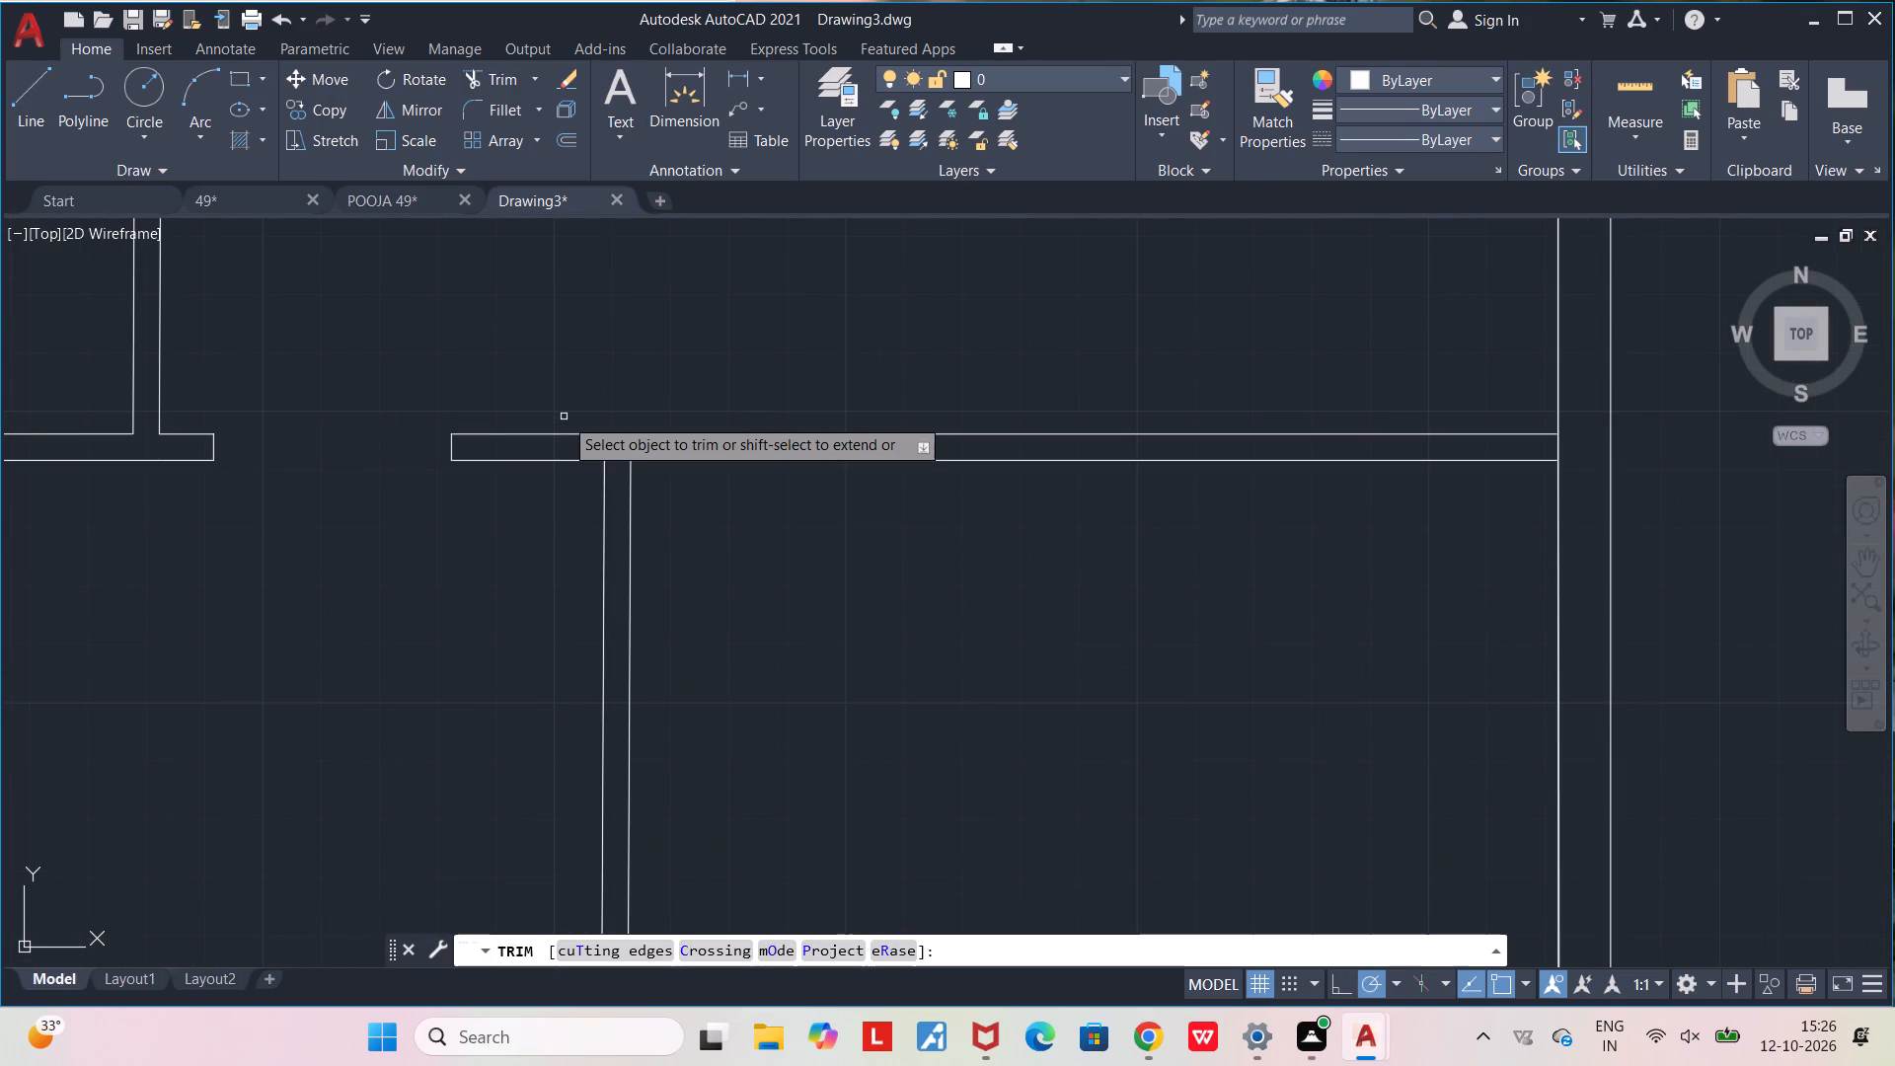
pyautogui.scroll(5, 648, 489)
pyautogui.moveTo(530, 495); pyautogui.dragTo(651, 781, button='middle')
pyautogui.scroll(-3, 651, 782)
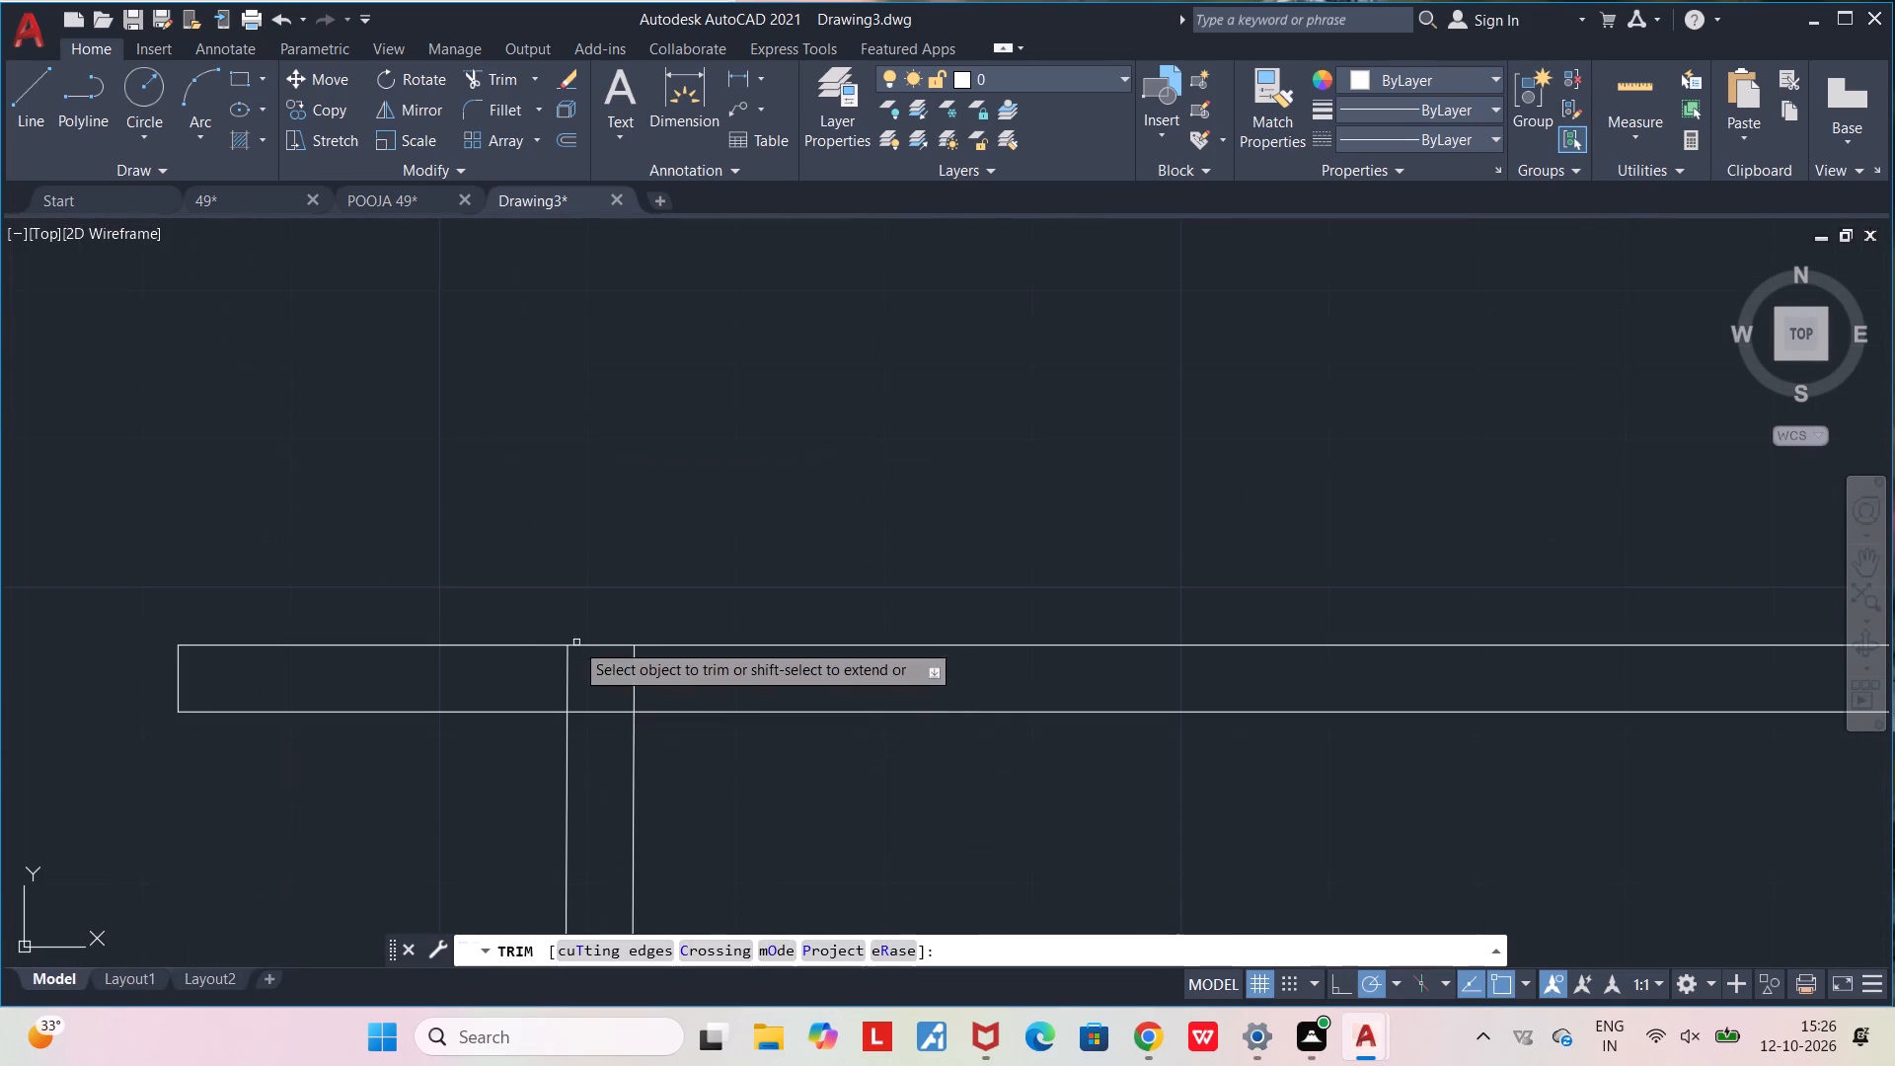
pyautogui.moveTo(495, 673); pyautogui.dragTo(603, 733)
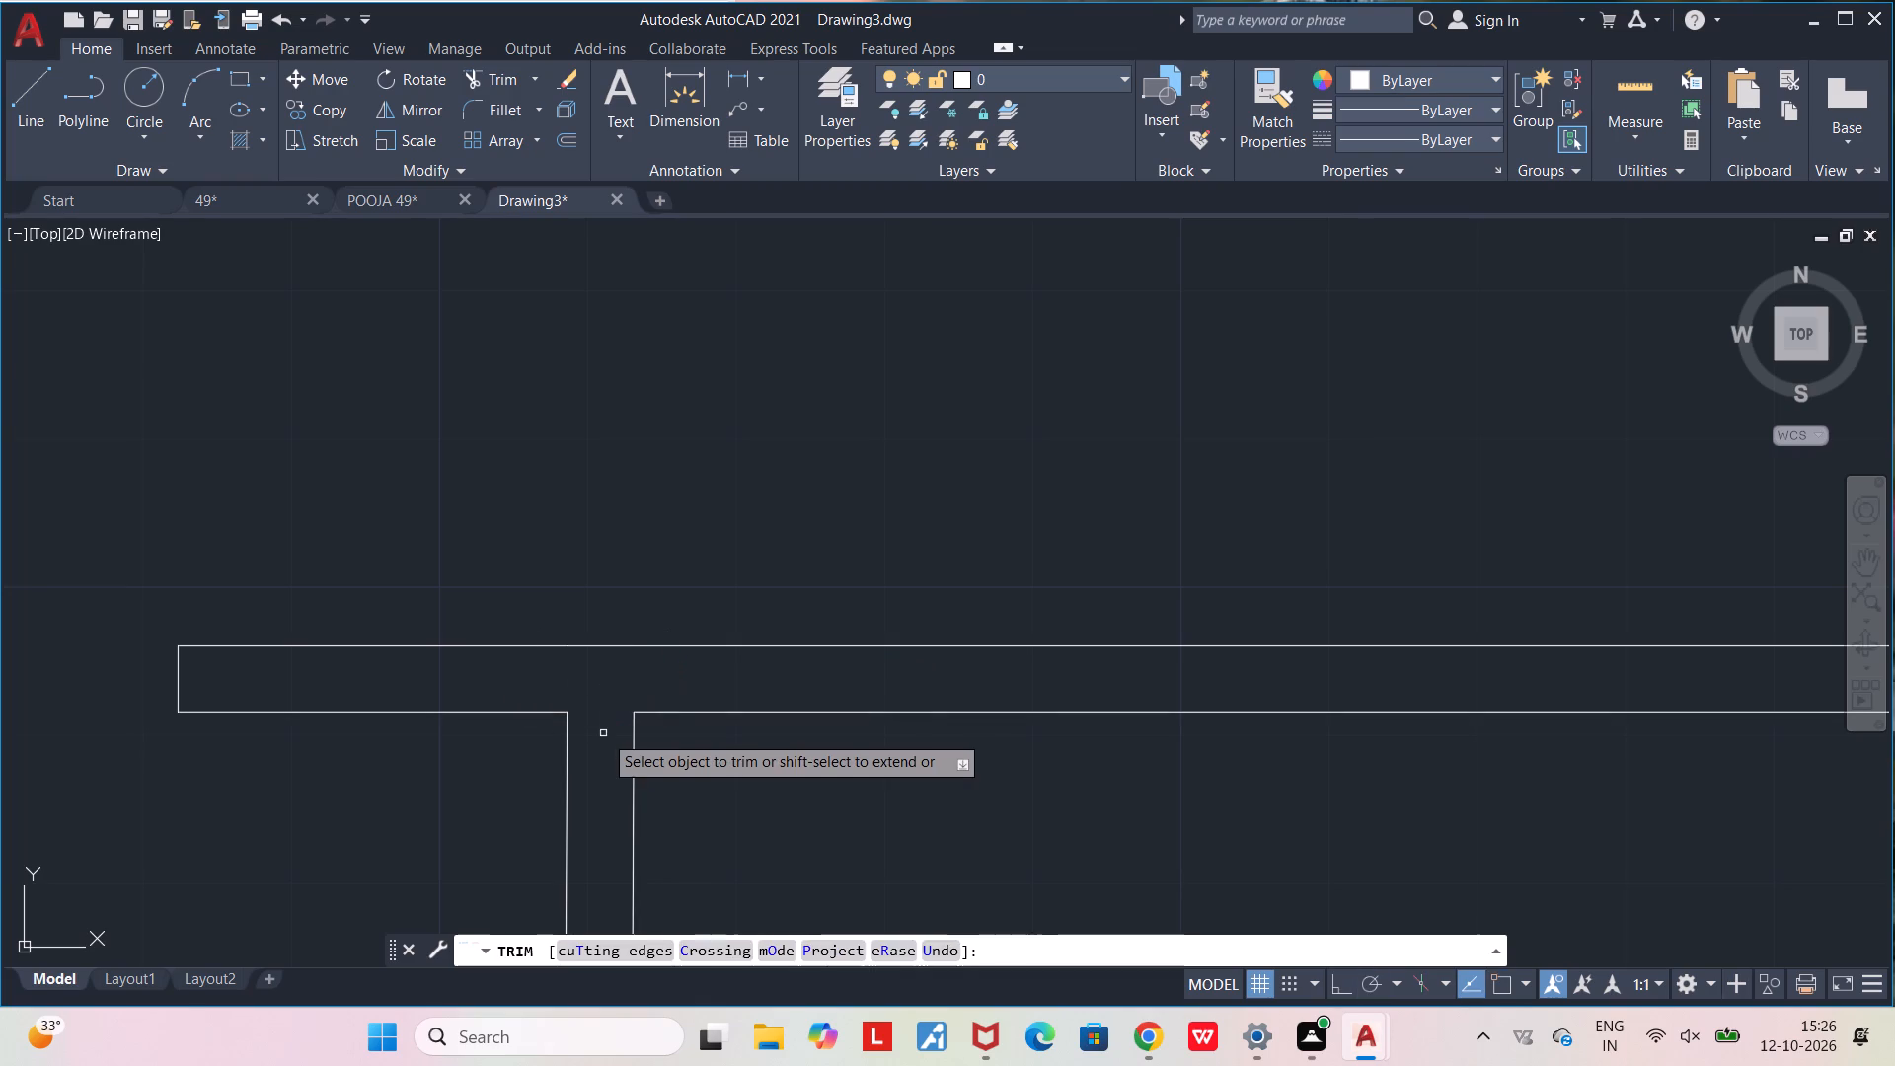
# Trim the right outer wall's inner face where the lower cross wall meets it, including the leftover piece running down to the bottom wall.
pyautogui.scroll(-4, 604, 724)
pyautogui.moveTo(684, 764); pyautogui.dragTo(650, 612, button='middle')
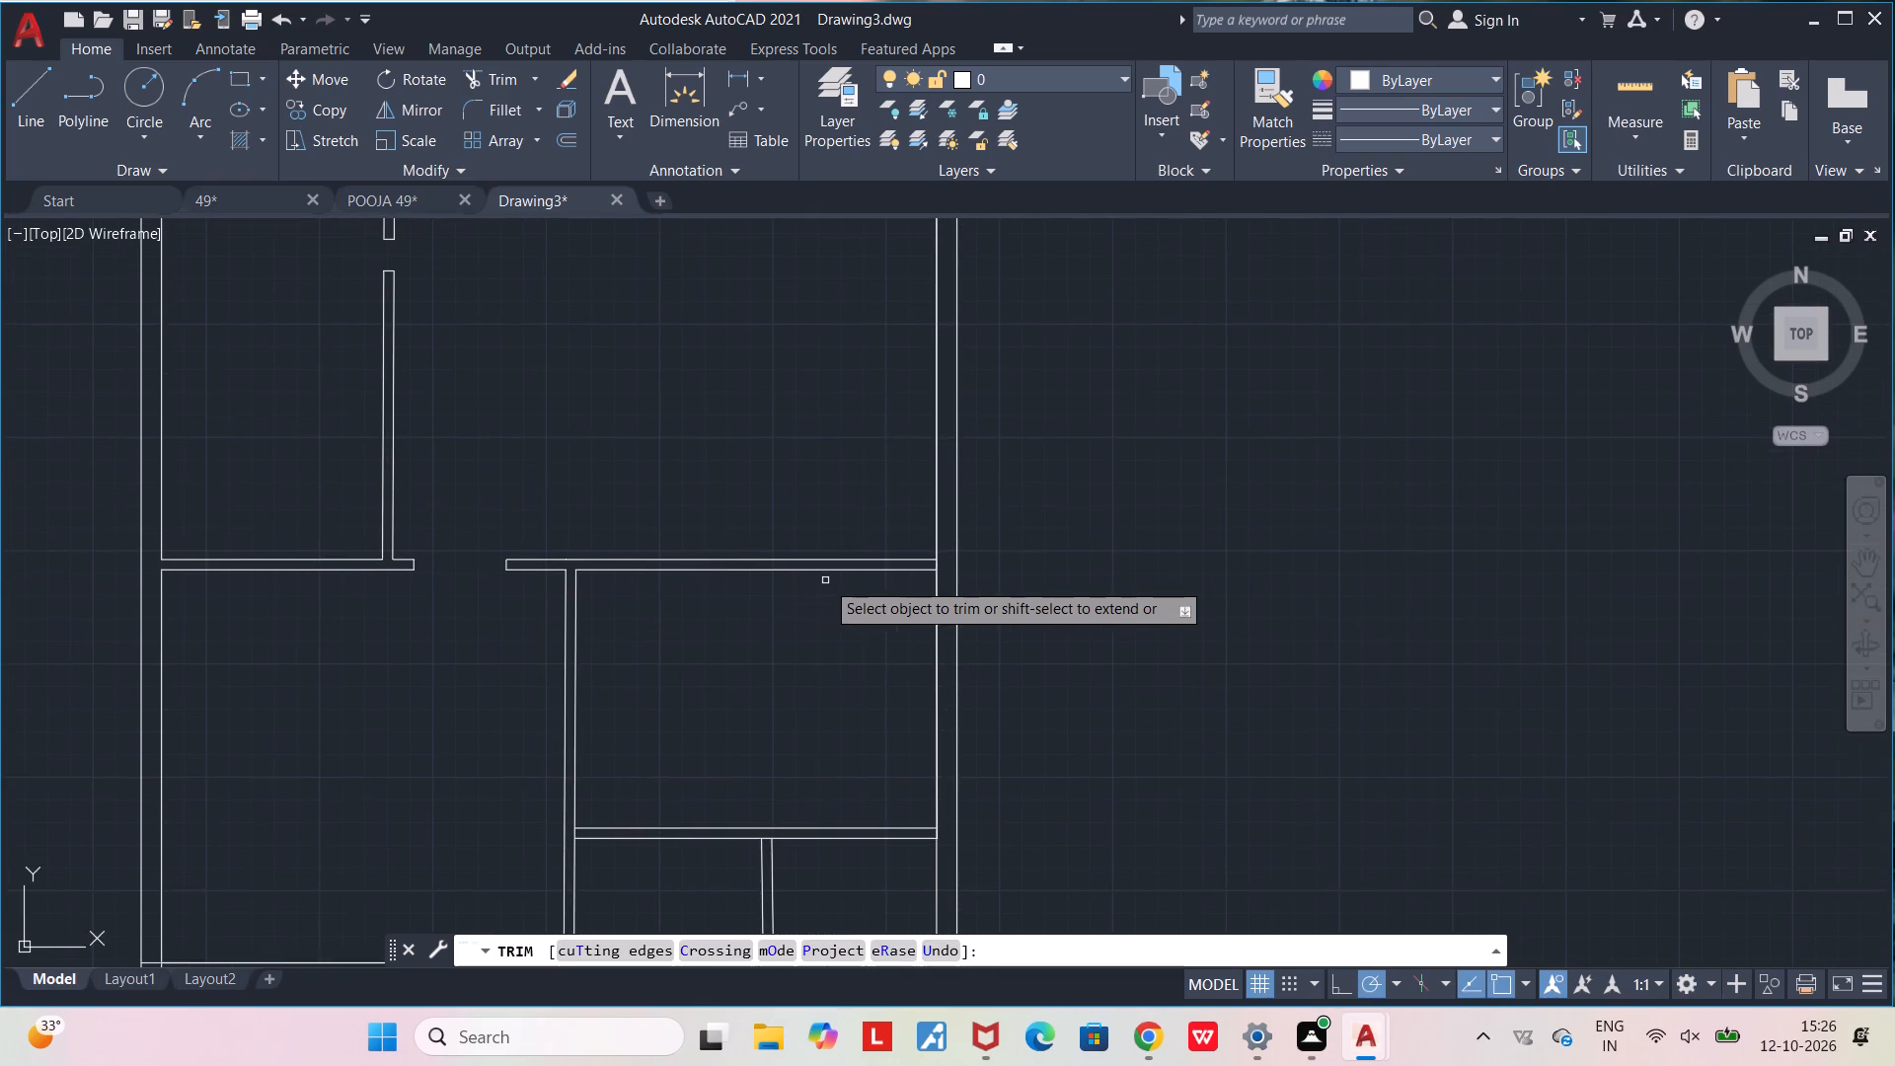
pyautogui.scroll(6, 825, 580)
pyautogui.moveTo(907, 572); pyautogui.dragTo(234, 684, button='middle')
pyautogui.scroll(-2, 218, 686)
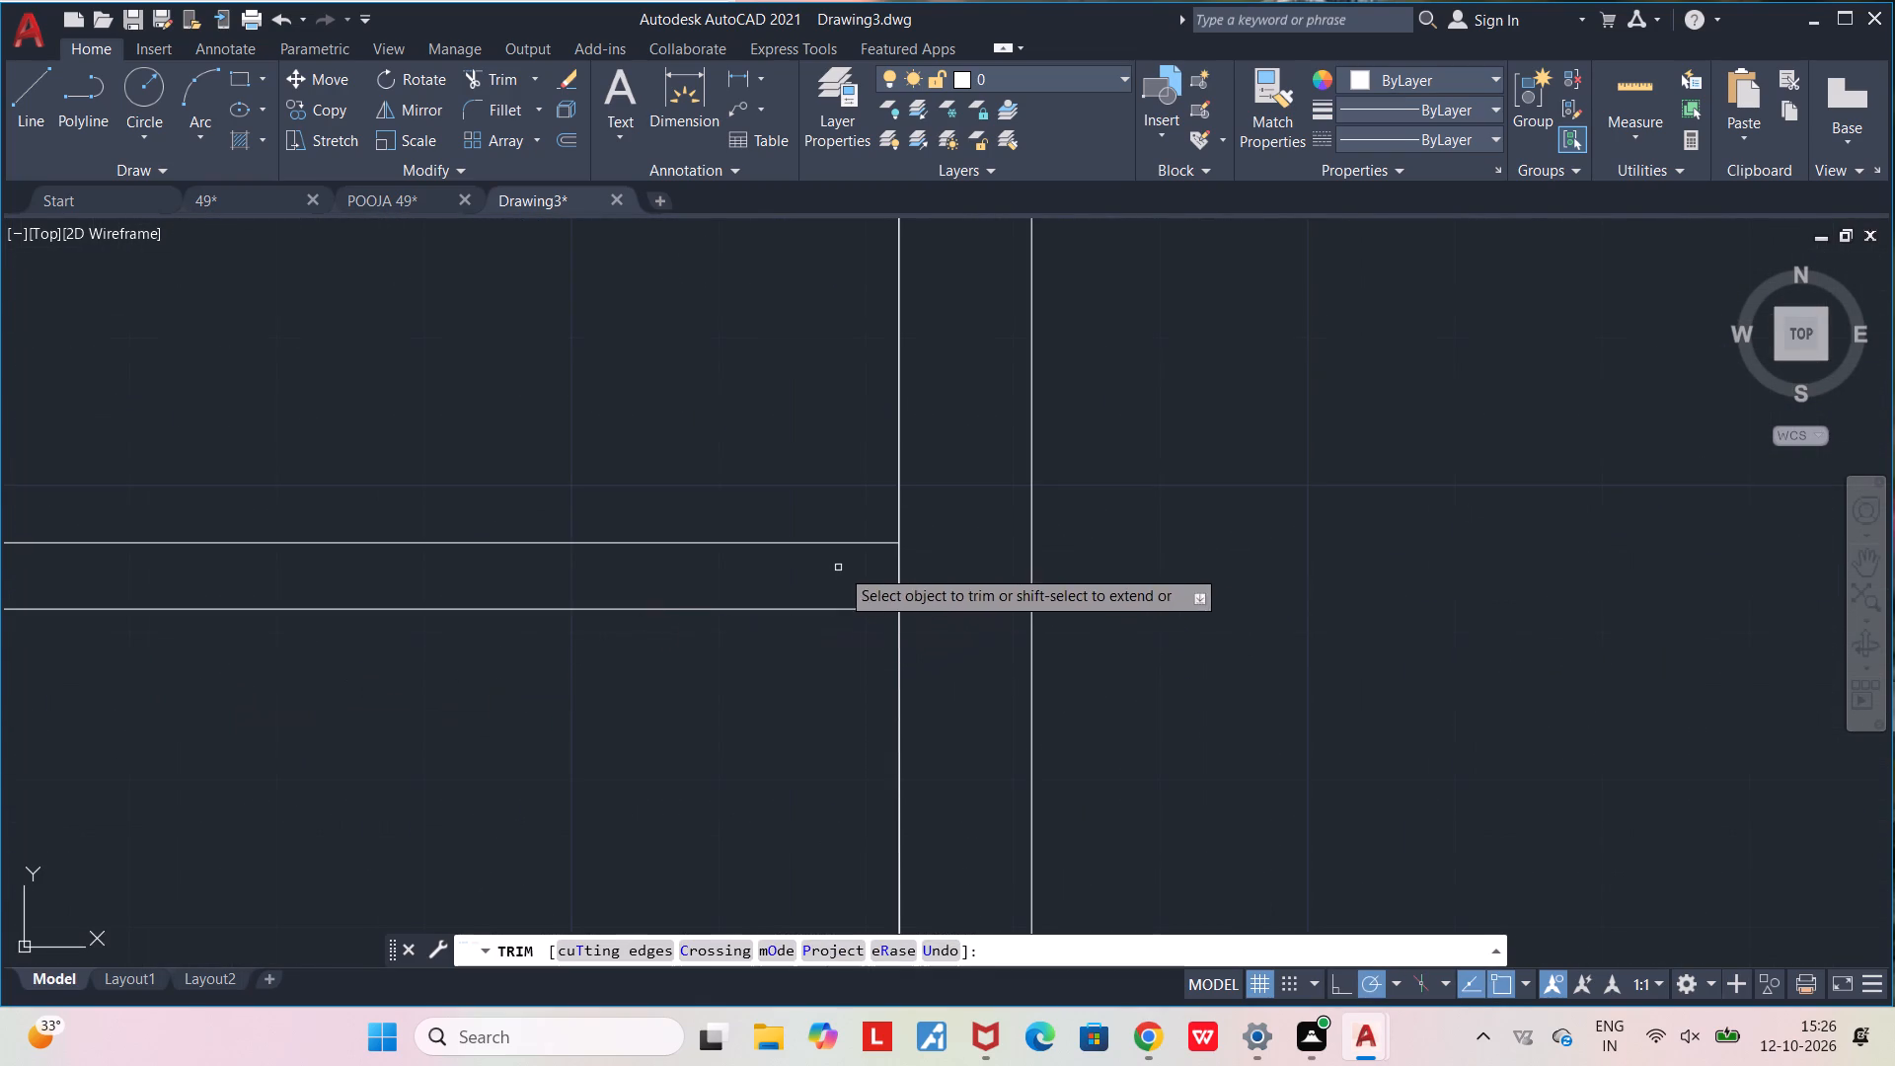
pyautogui.moveTo(870, 570); pyautogui.dragTo(969, 571)
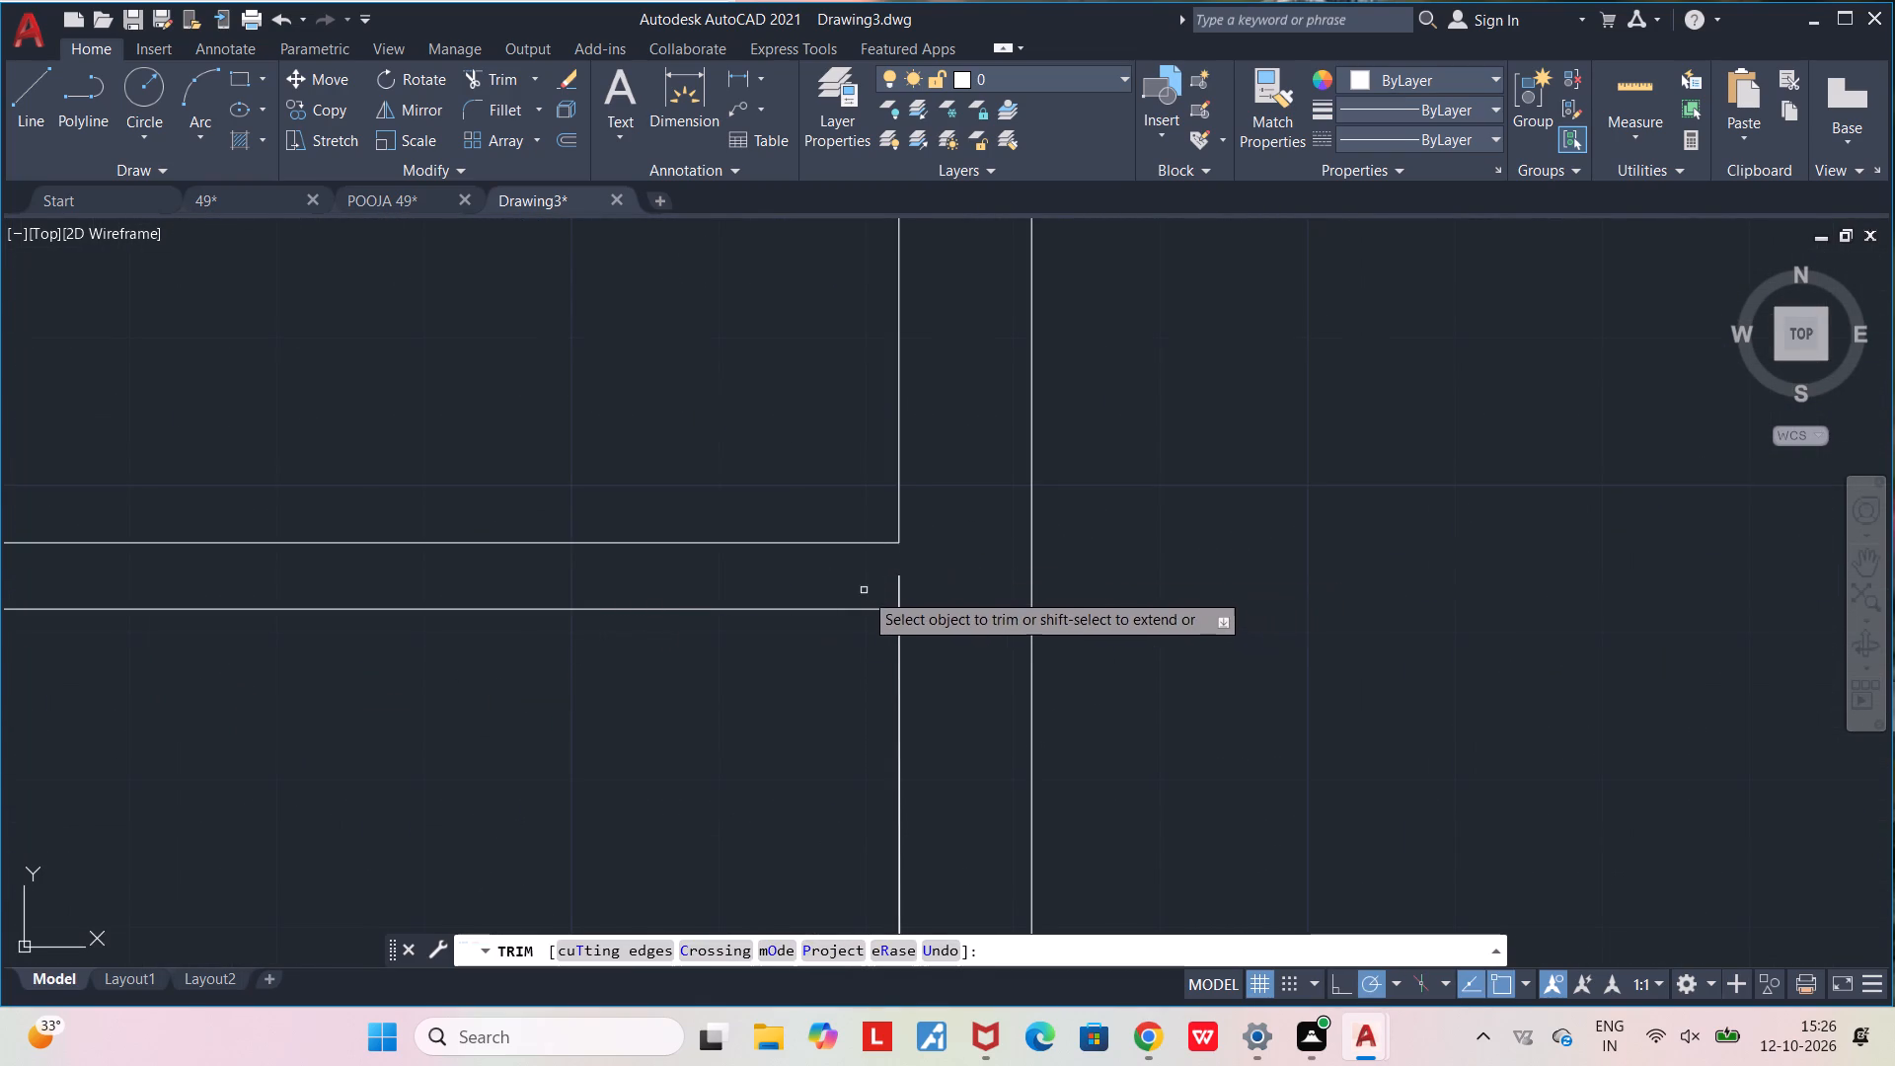
pyautogui.moveTo(859, 586); pyautogui.dragTo(925, 589)
pyautogui.moveTo(923, 679); pyautogui.dragTo(895, 437, button='middle')
pyautogui.scroll(-2, 893, 428)
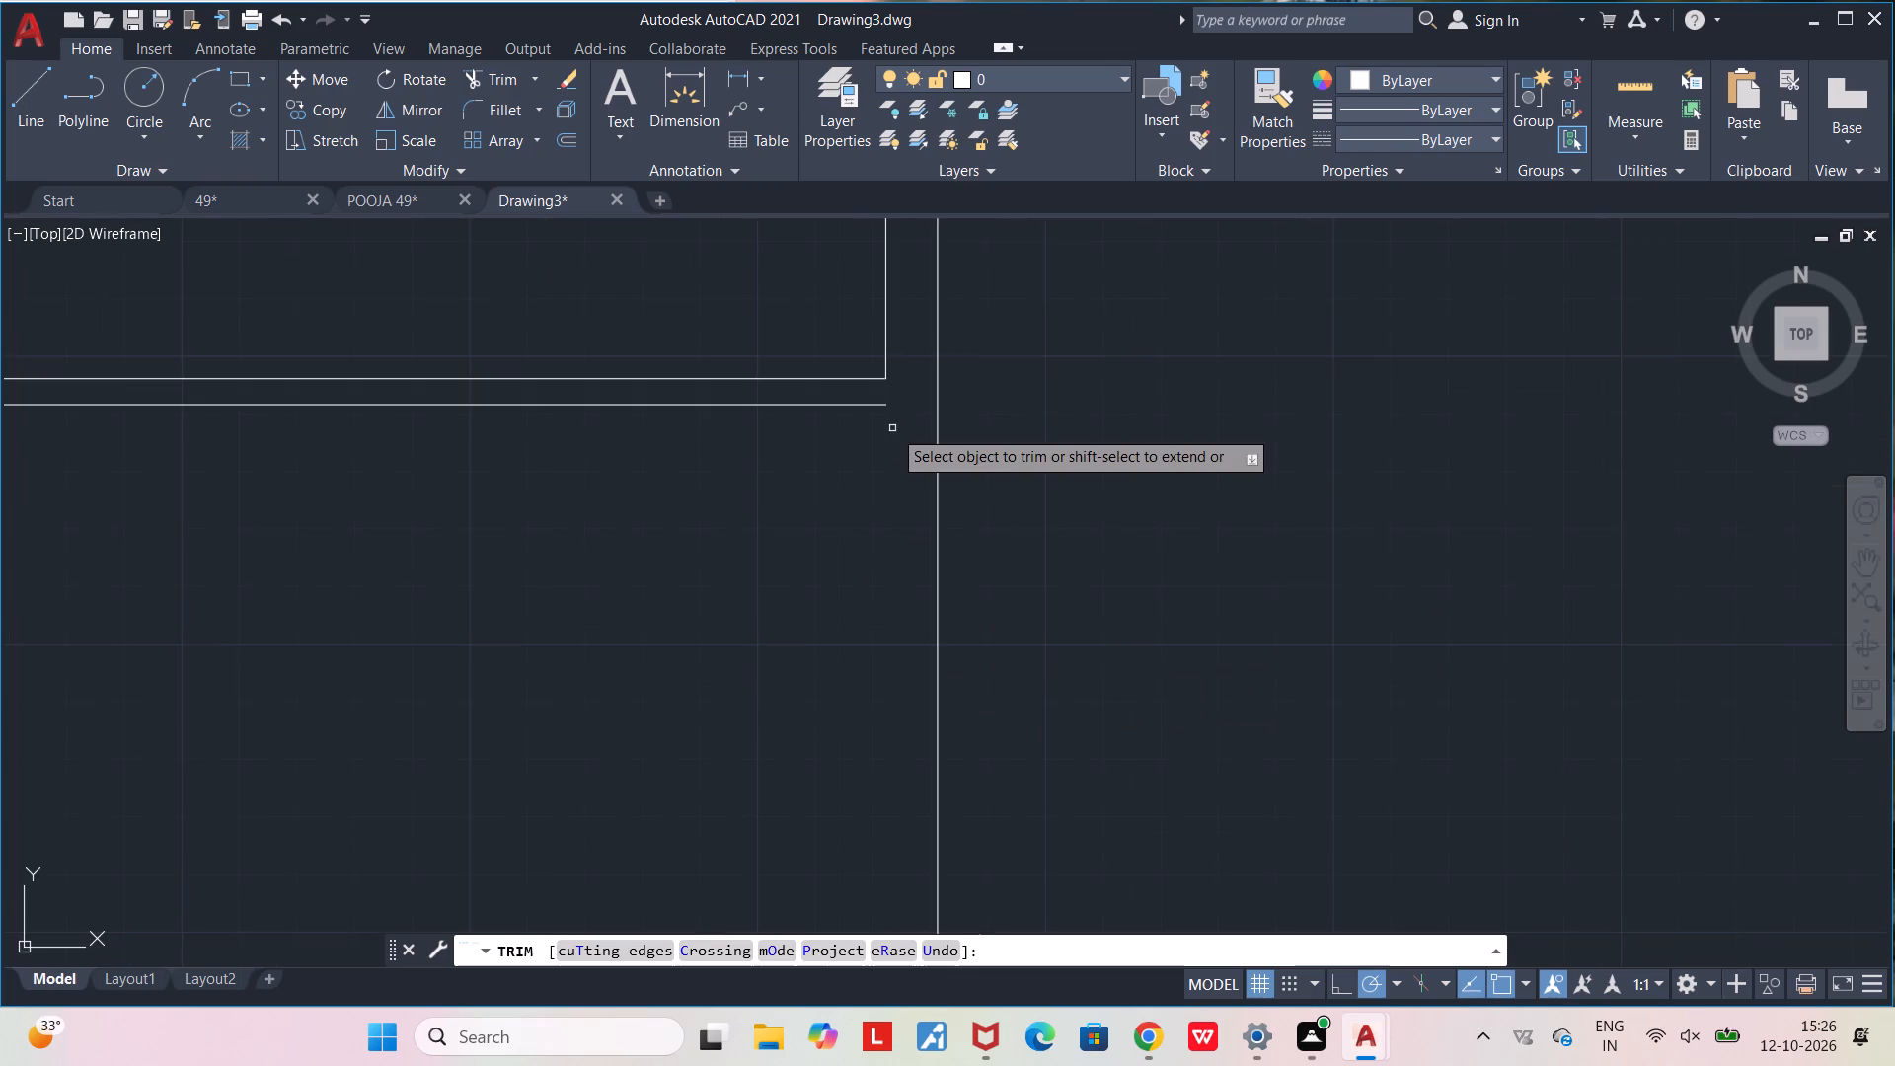
# Redraw the right outer wall's inner face from the lower cross wall's lower line to the bottom wall's inner line, about 14'-5 1/2" long.
pyautogui.scroll(-3, 892, 428)
pyautogui.scroll(2, 885, 572)
pyautogui.scroll(-1, 885, 572)
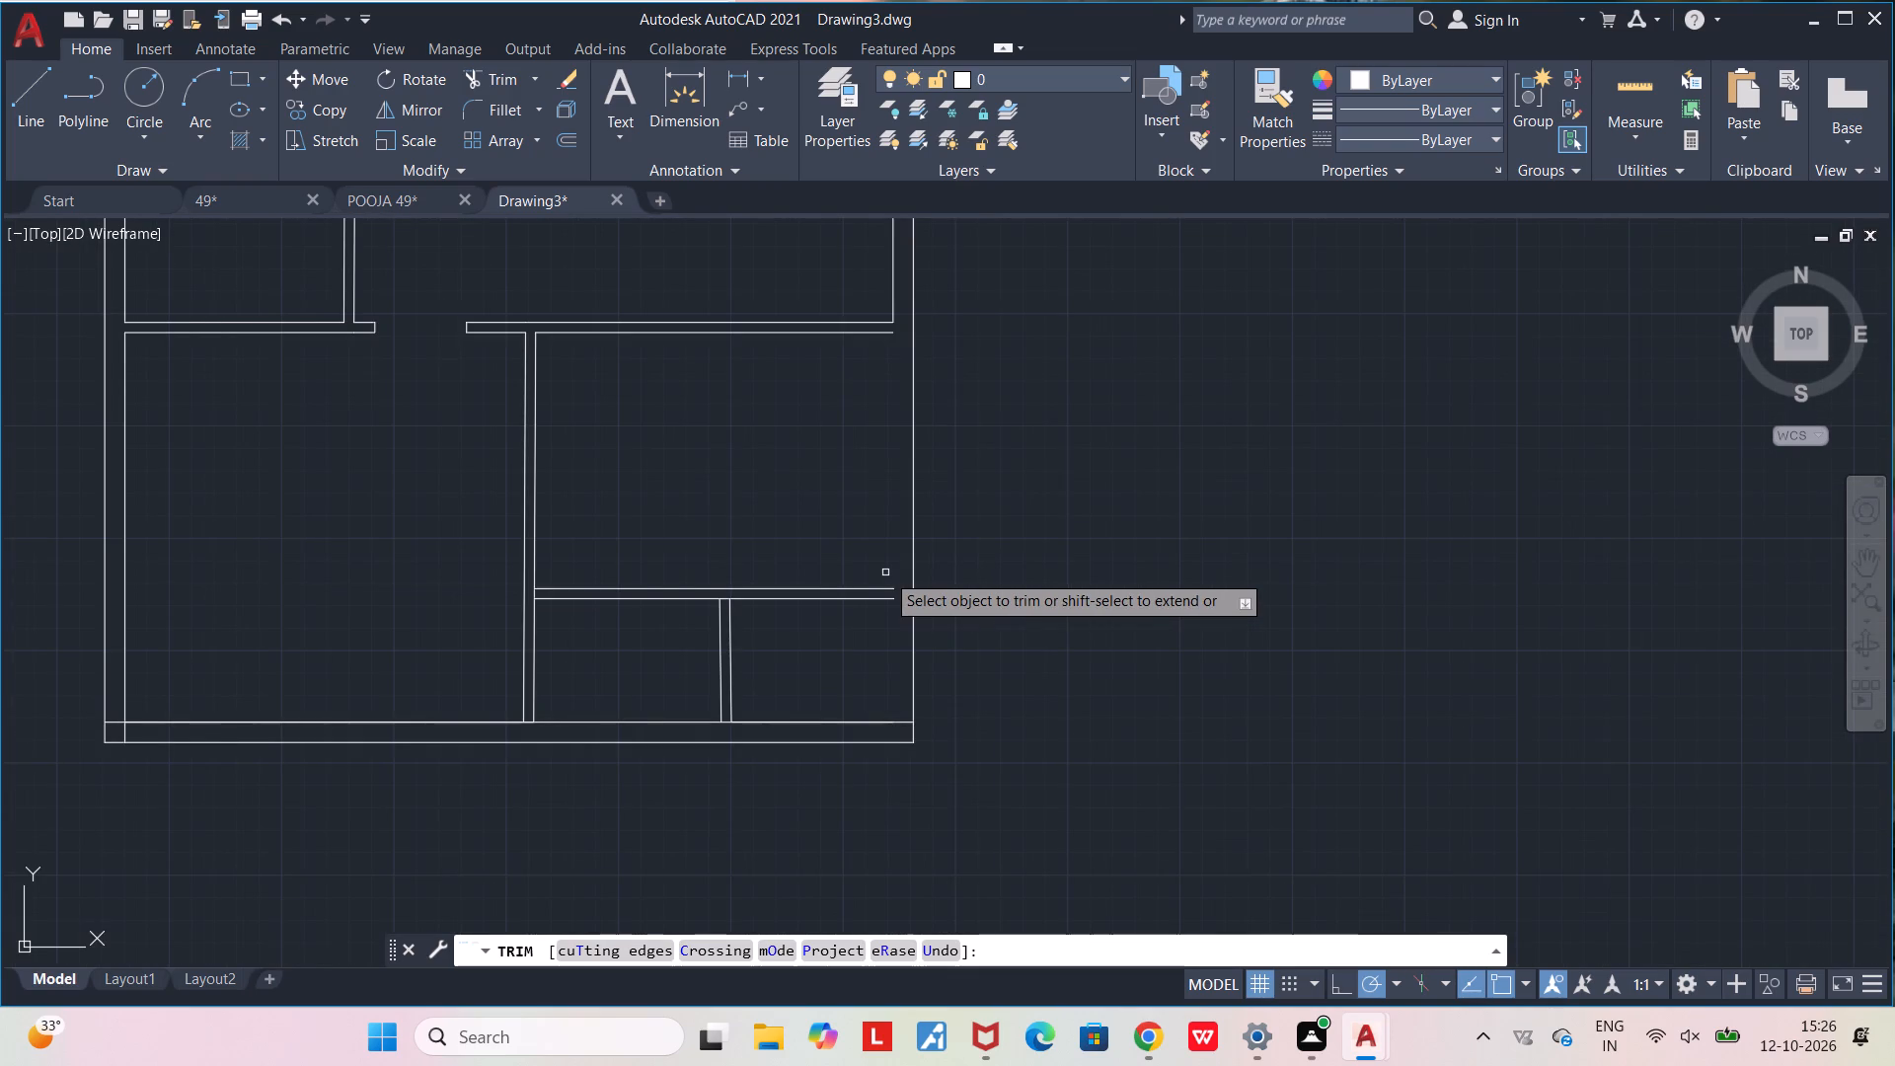
pyautogui.press('l')
pyautogui.press('Return')
pyautogui.press('Escape')
pyautogui.press('Escape')
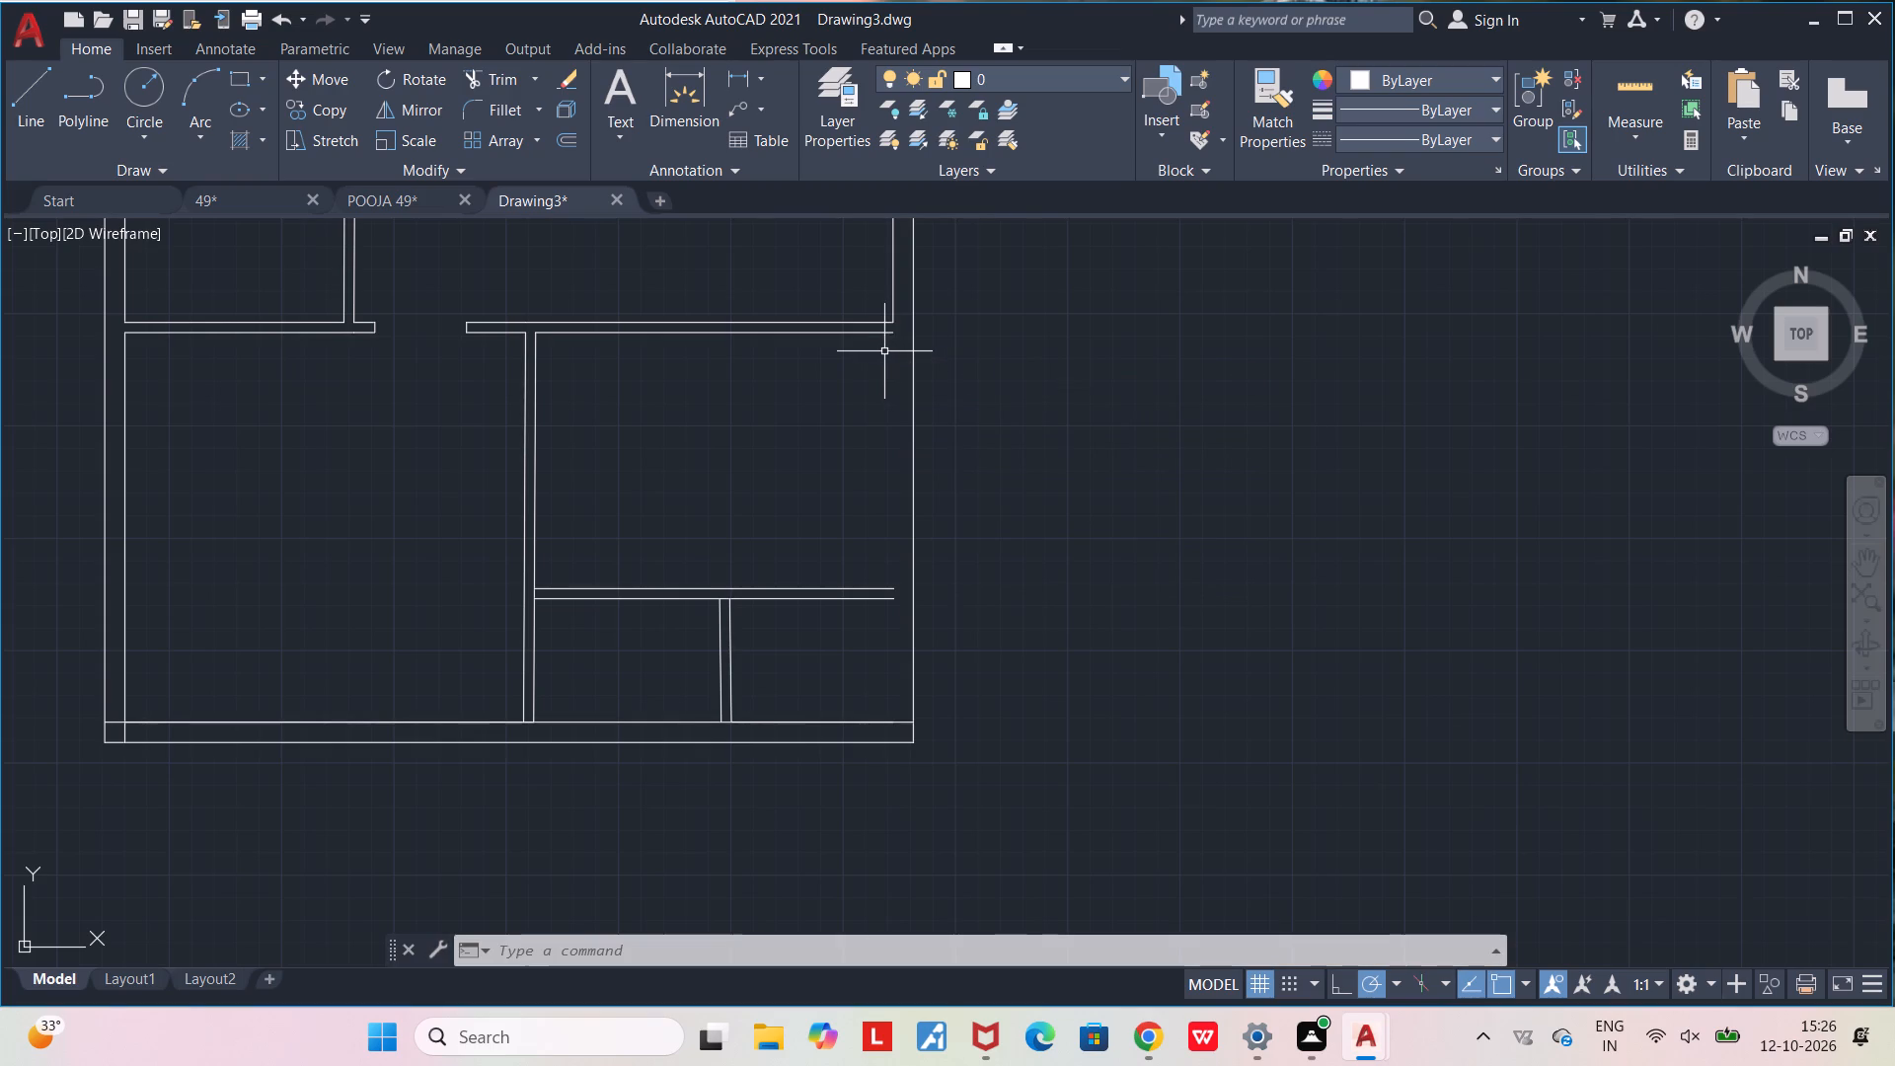
pyautogui.press('l')
pyautogui.press('Return')
pyautogui.click(889, 334)
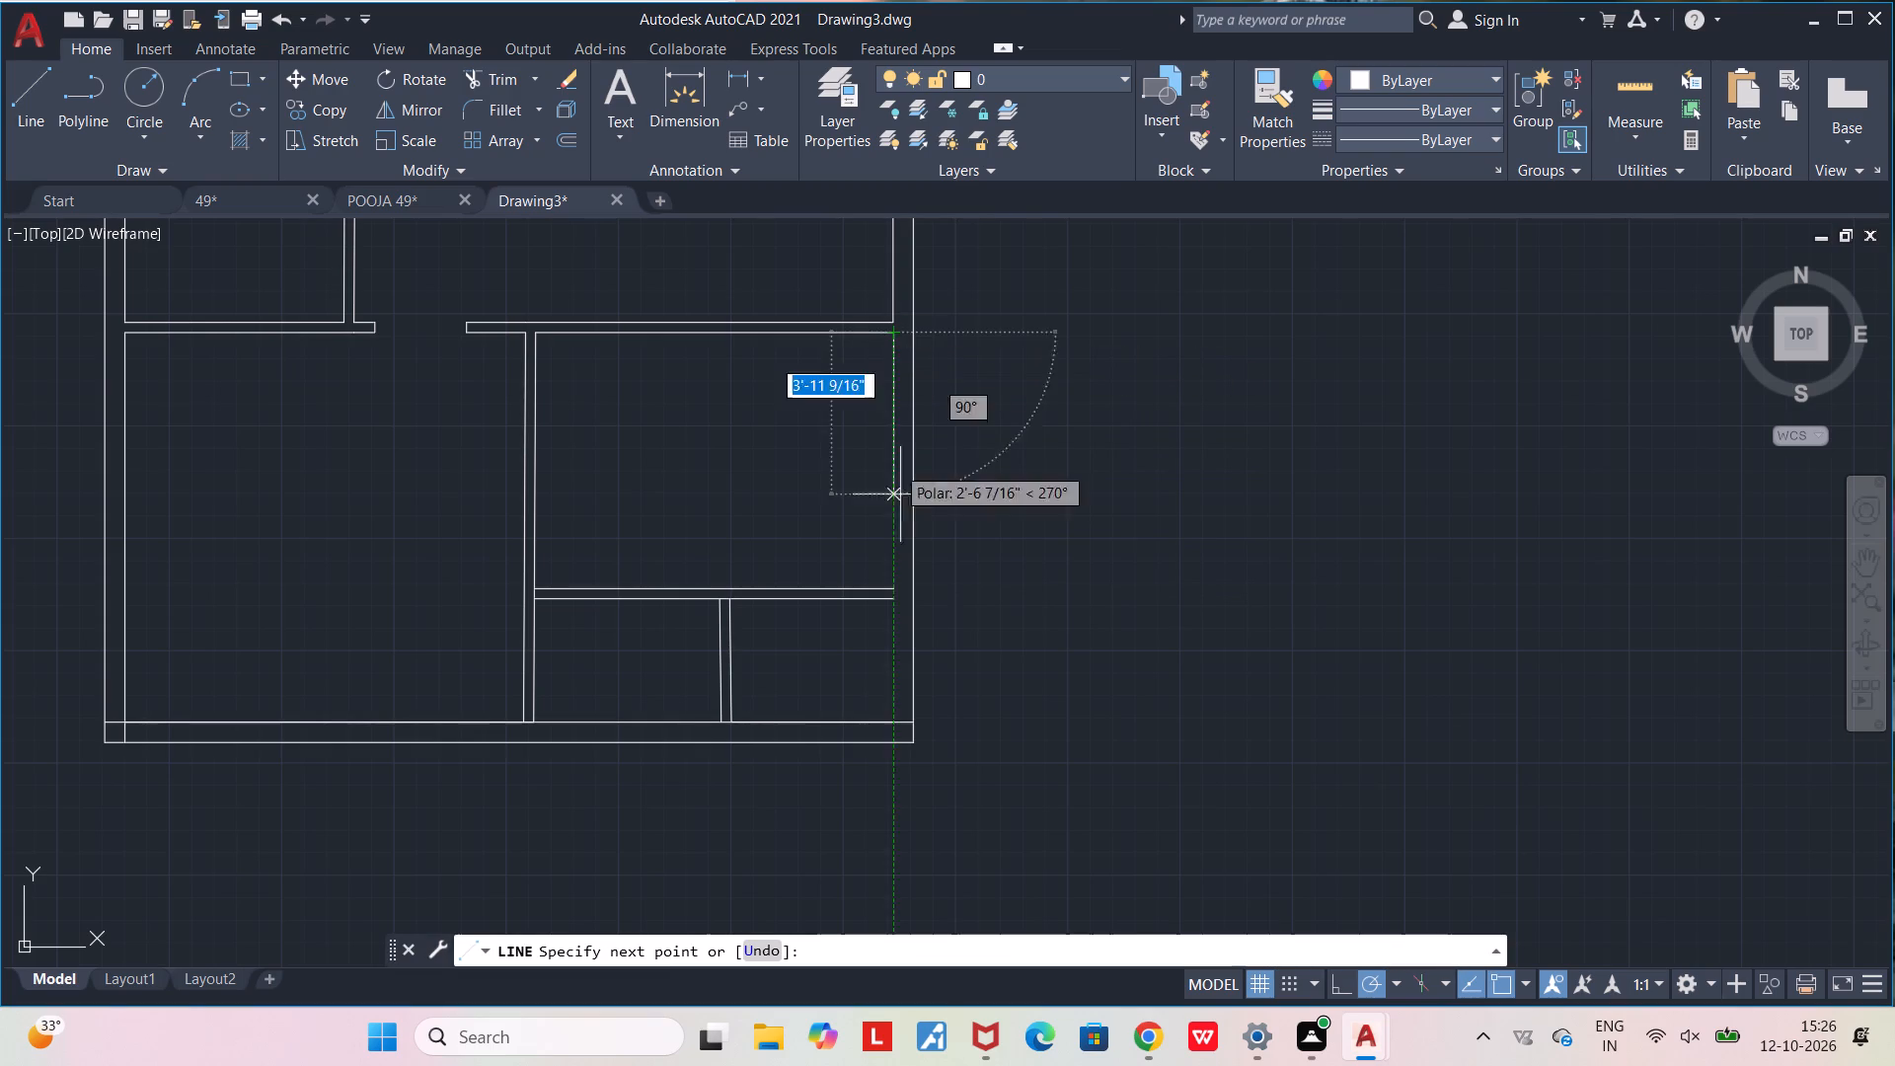
pyautogui.click(898, 718)
pyautogui.press('Escape')
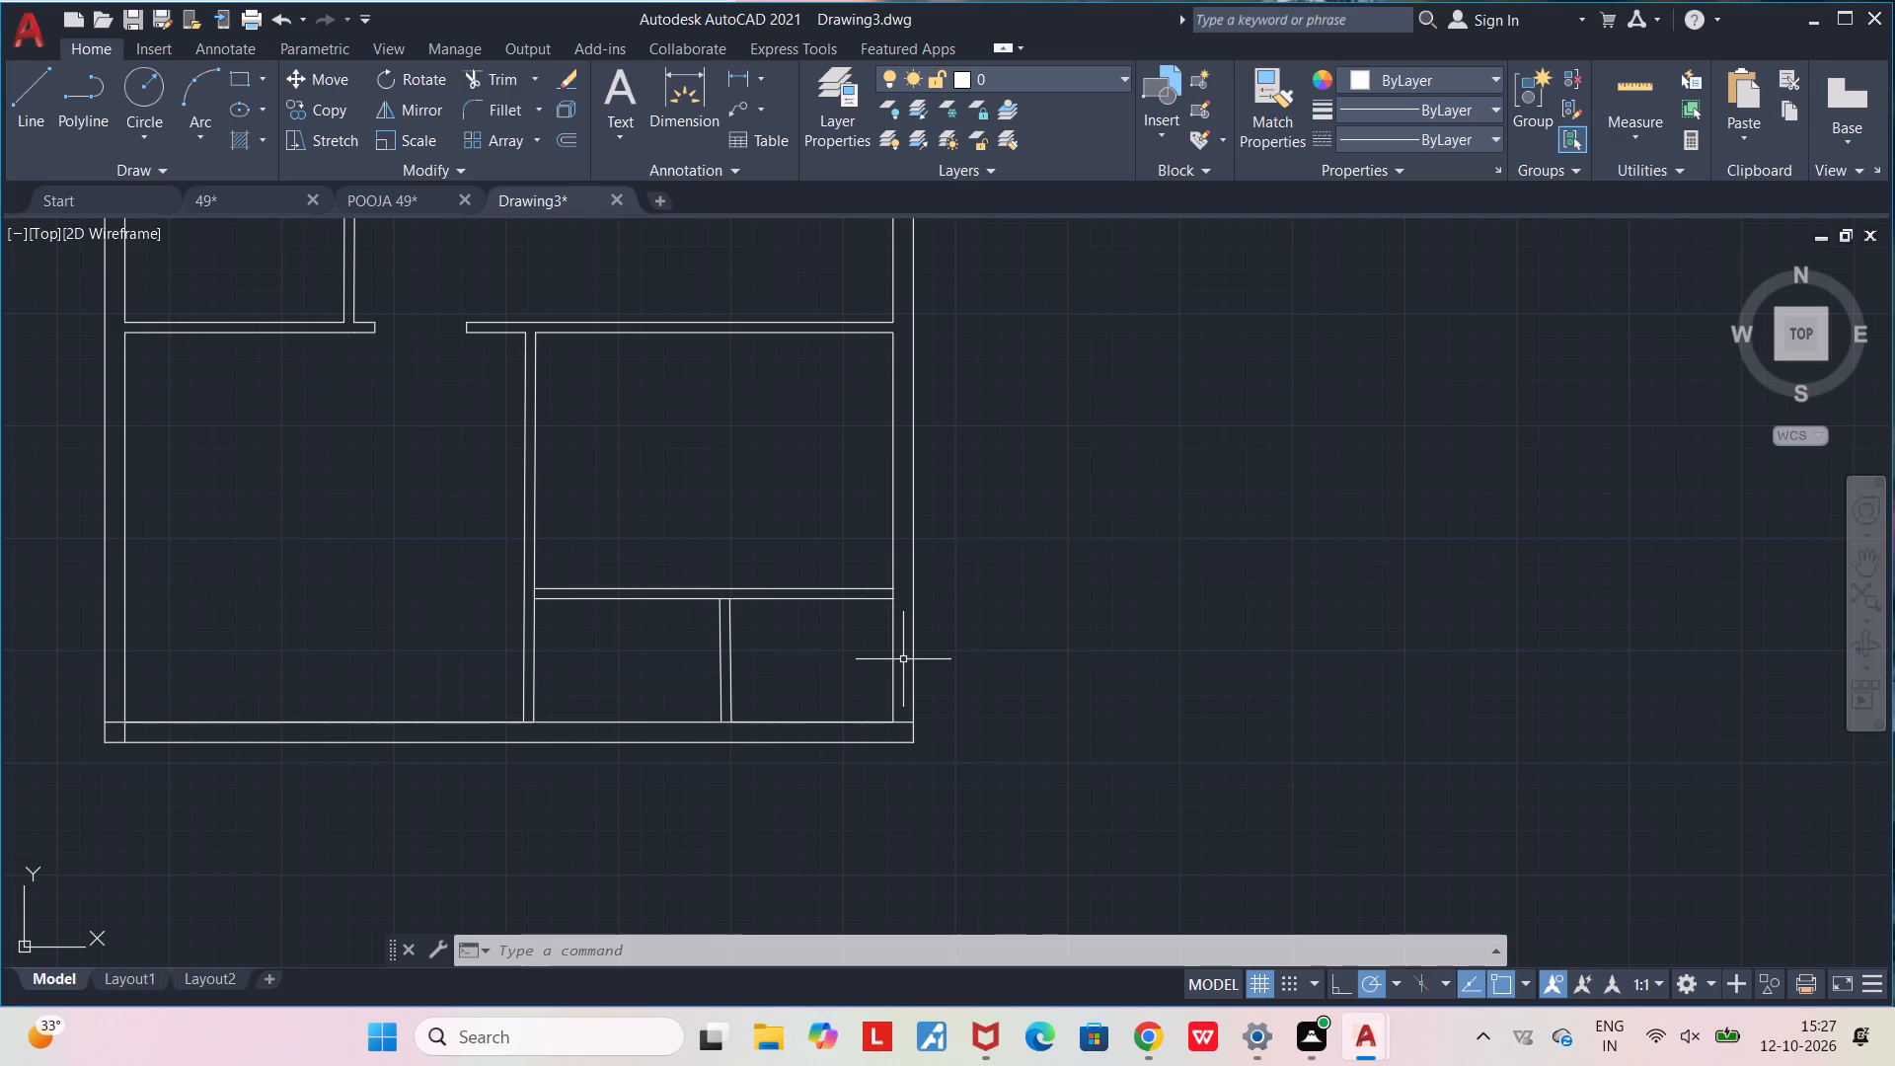
# Erase the two overlapping duplicate lines on the bottom wall's inner face, in the small right-hand room and the large left-hand room.
pyautogui.scroll(5, 908, 590)
pyautogui.scroll(2, 812, 640)
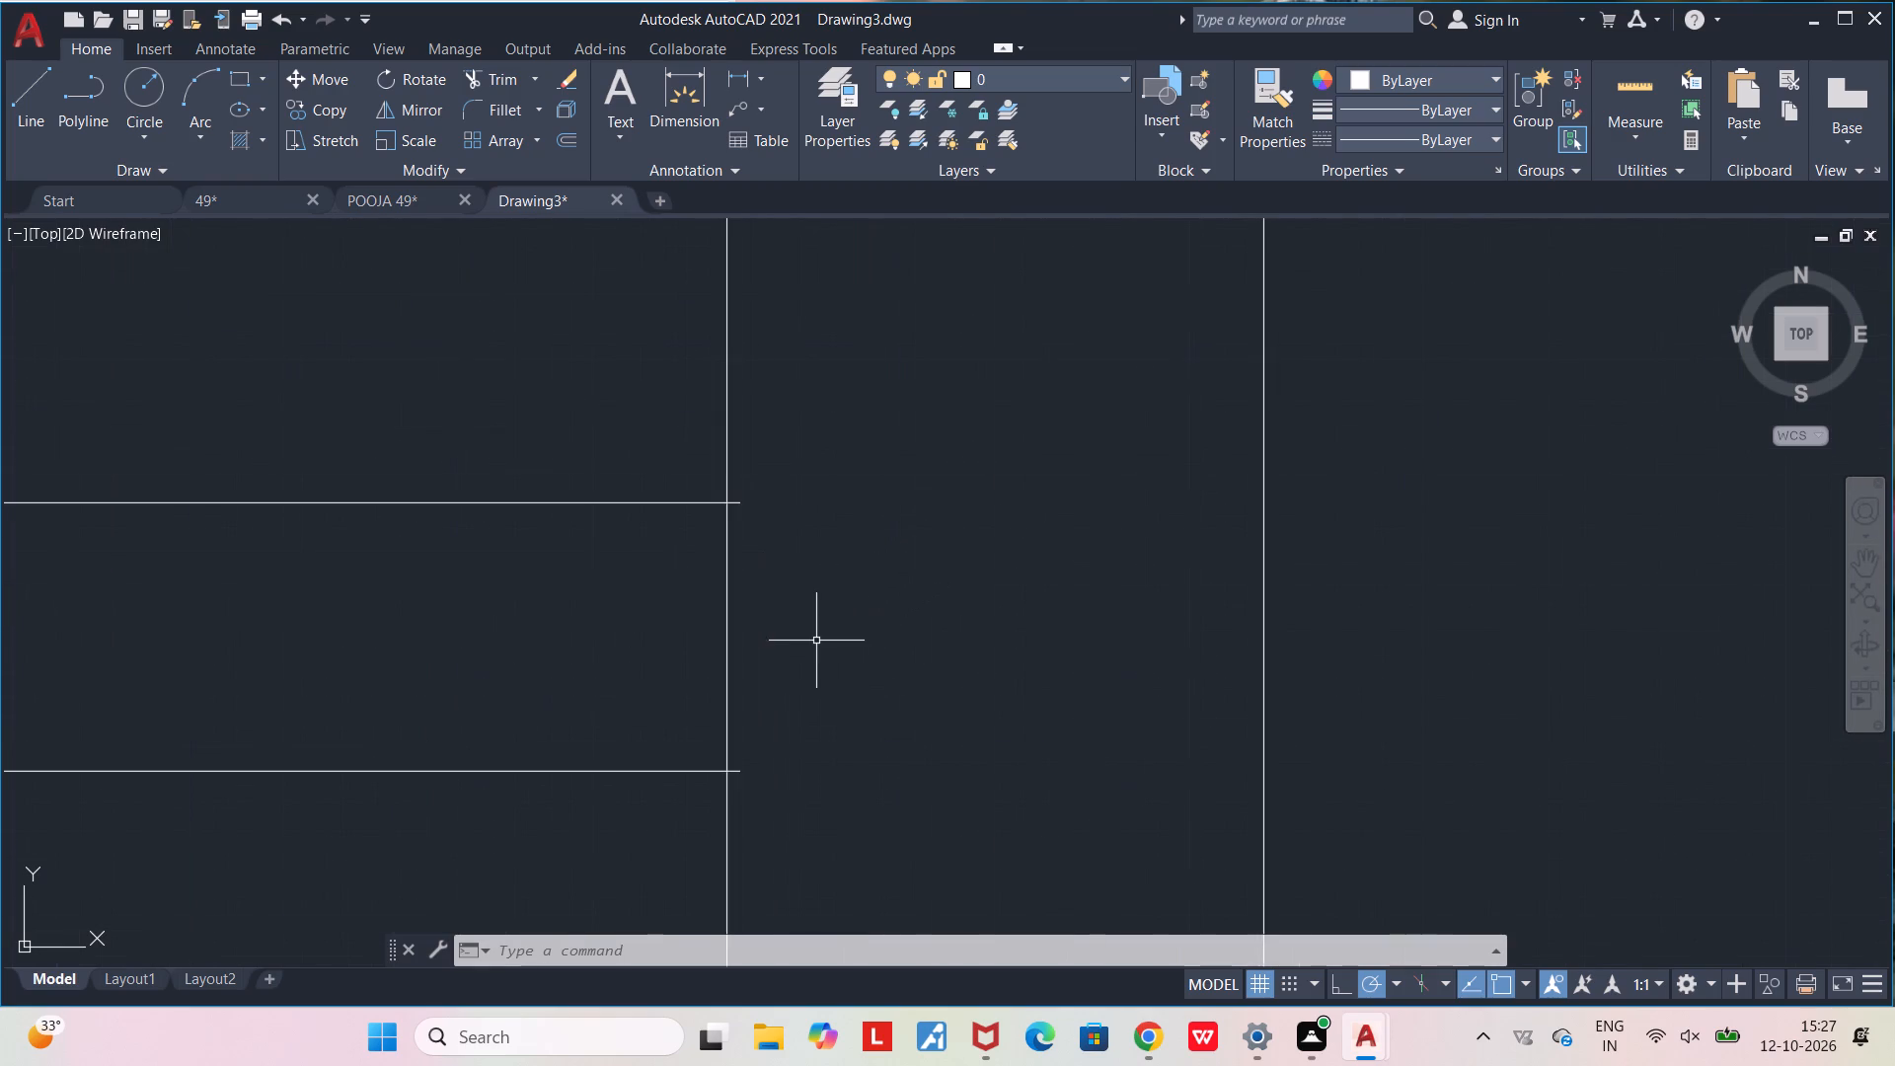
pyautogui.moveTo(835, 631); pyautogui.dragTo(1113, 512, button='middle')
pyautogui.scroll(-7, 1113, 512)
pyautogui.moveTo(1110, 667); pyautogui.dragTo(795, 776, button='middle')
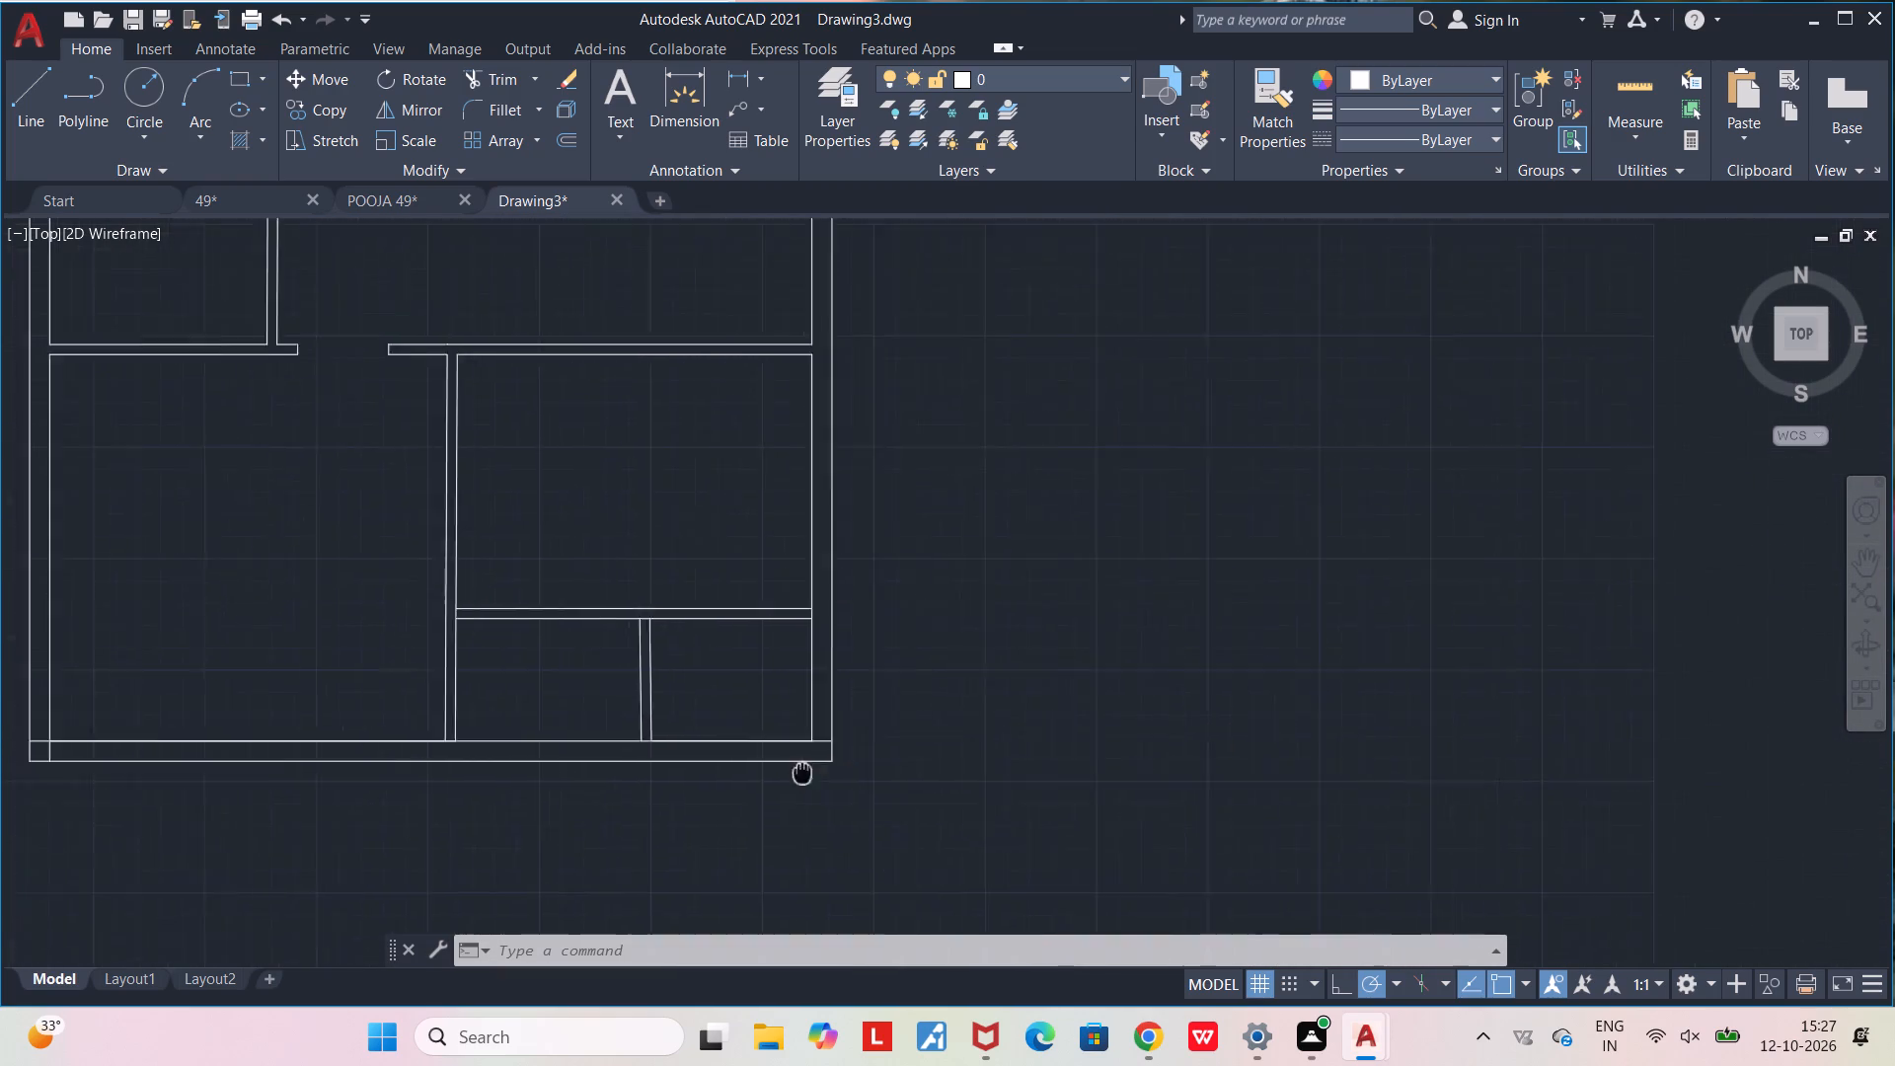
pyautogui.moveTo(795, 776); pyautogui.dragTo(715, 807, button='middle')
pyautogui.scroll(3, 706, 799)
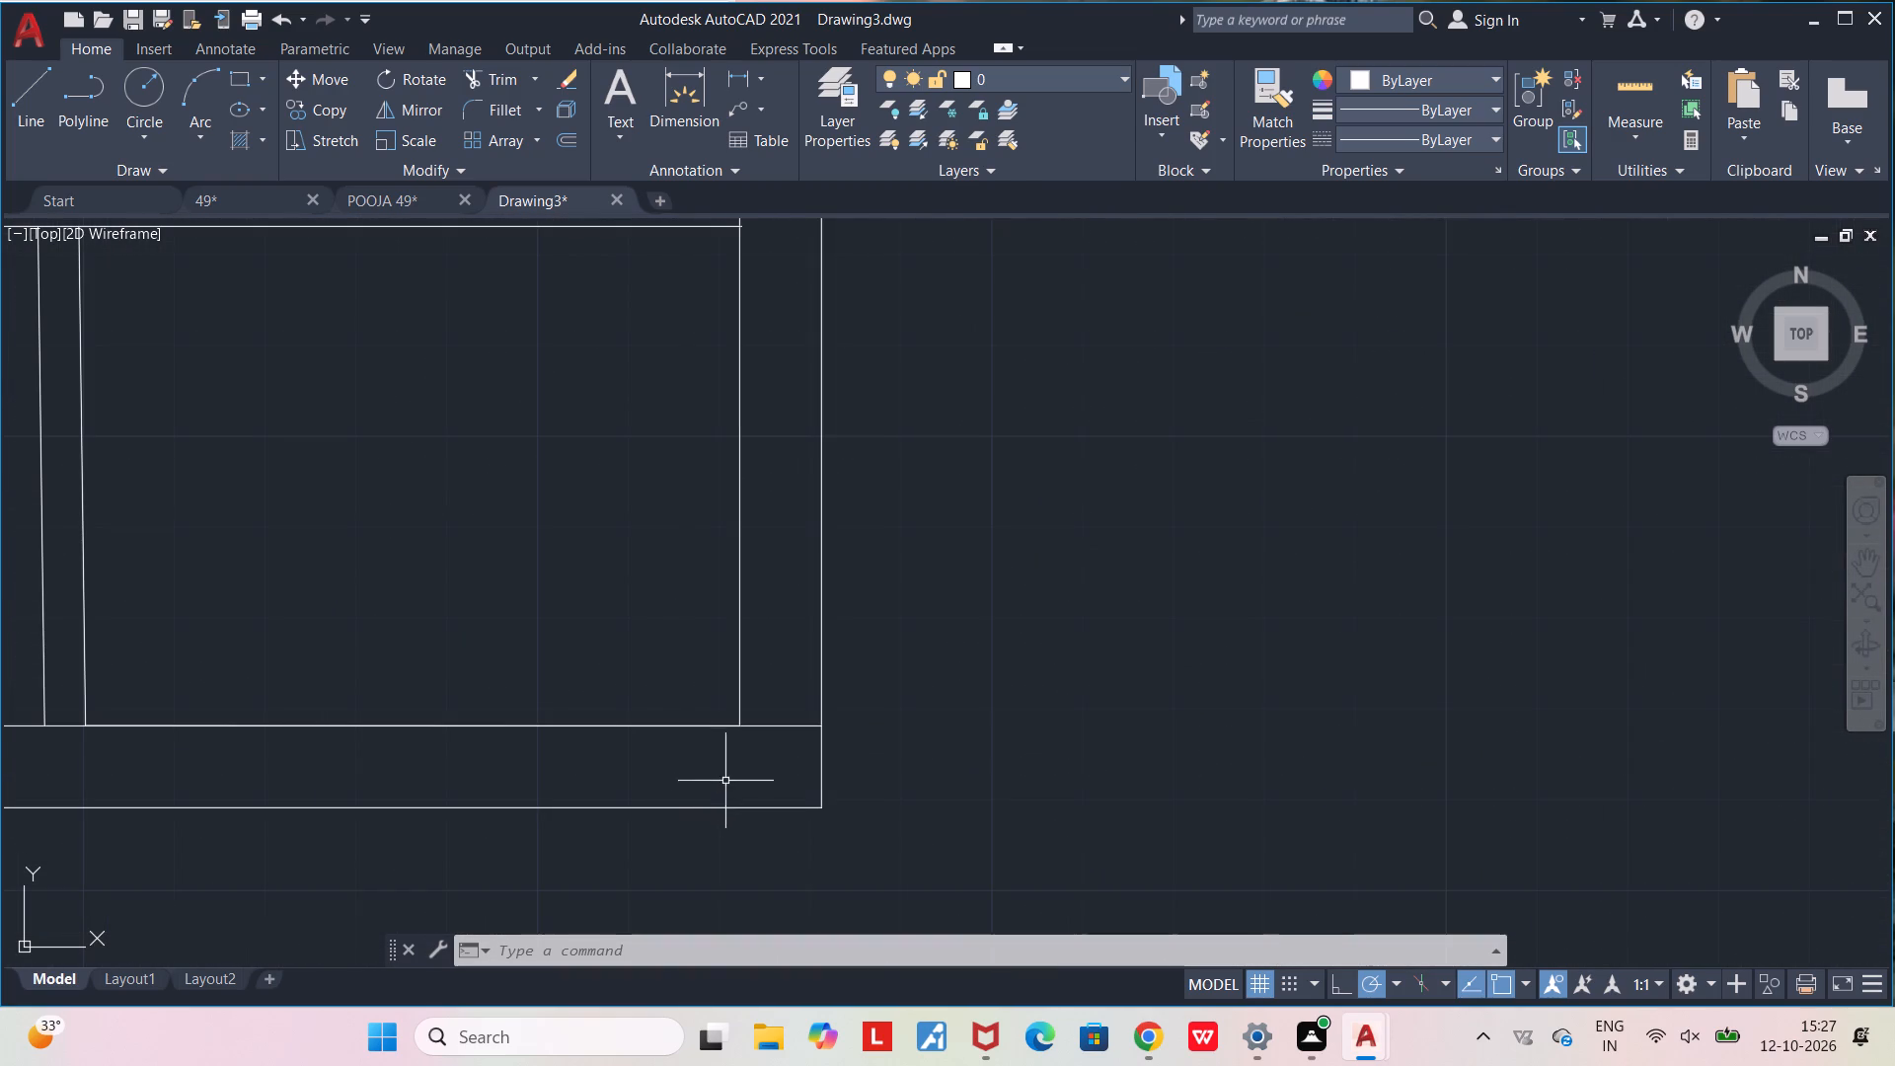
pyautogui.moveTo(804, 757); pyautogui.dragTo(851, 799, button='middle')
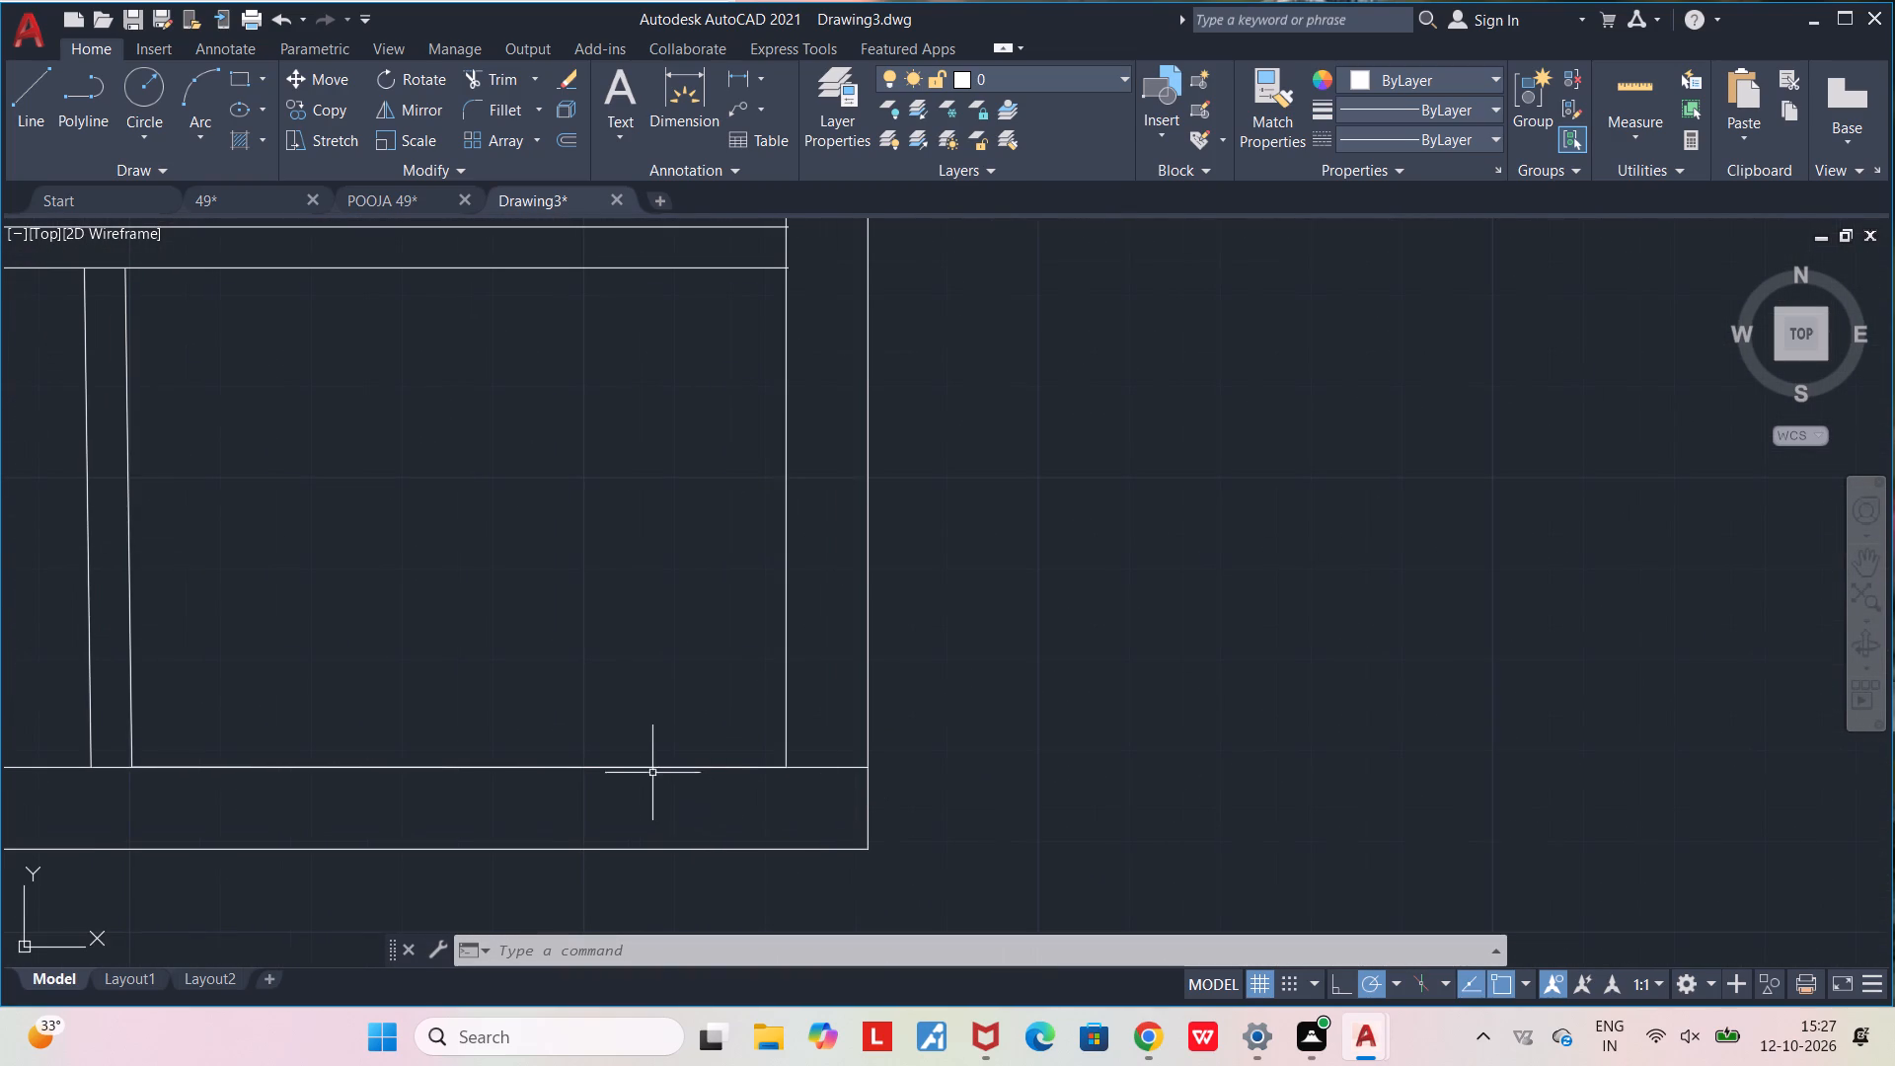
pyautogui.click(632, 769)
pyautogui.scroll(-5, 632, 769)
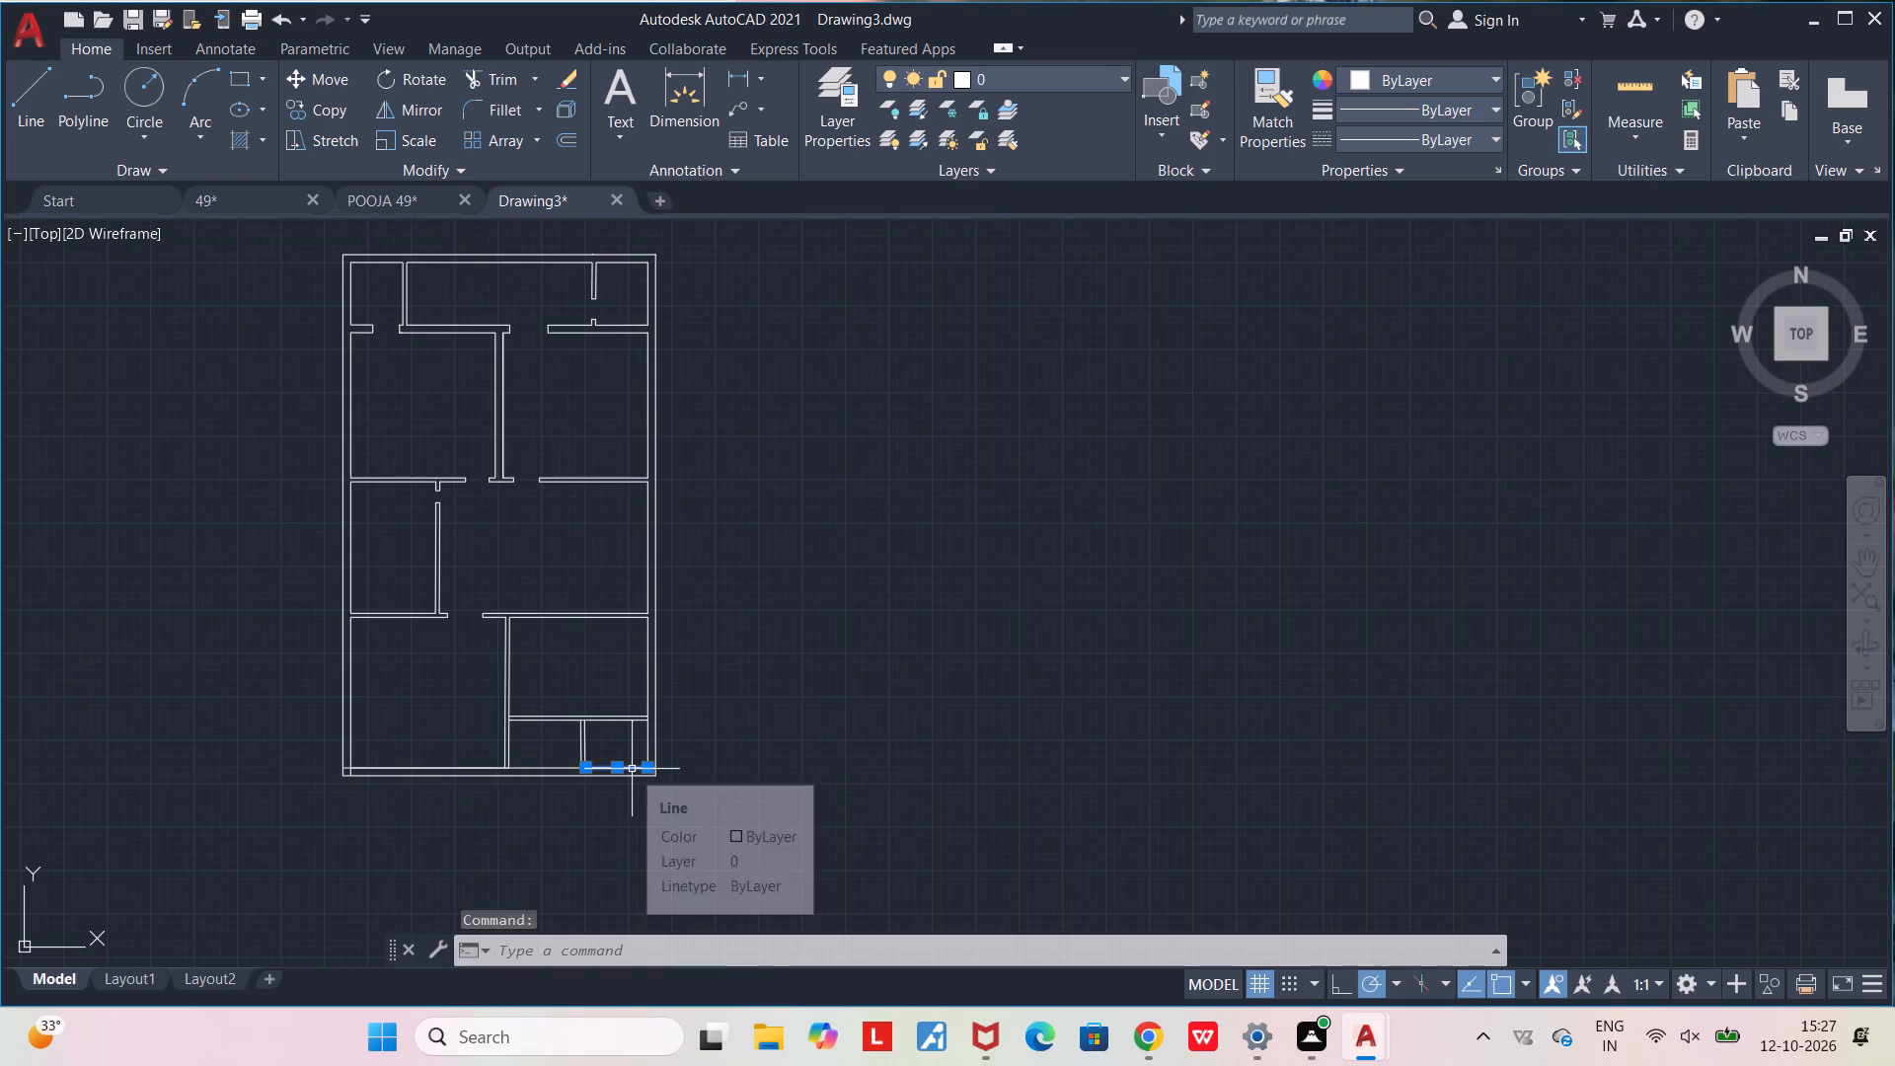
pyautogui.press('Delete')
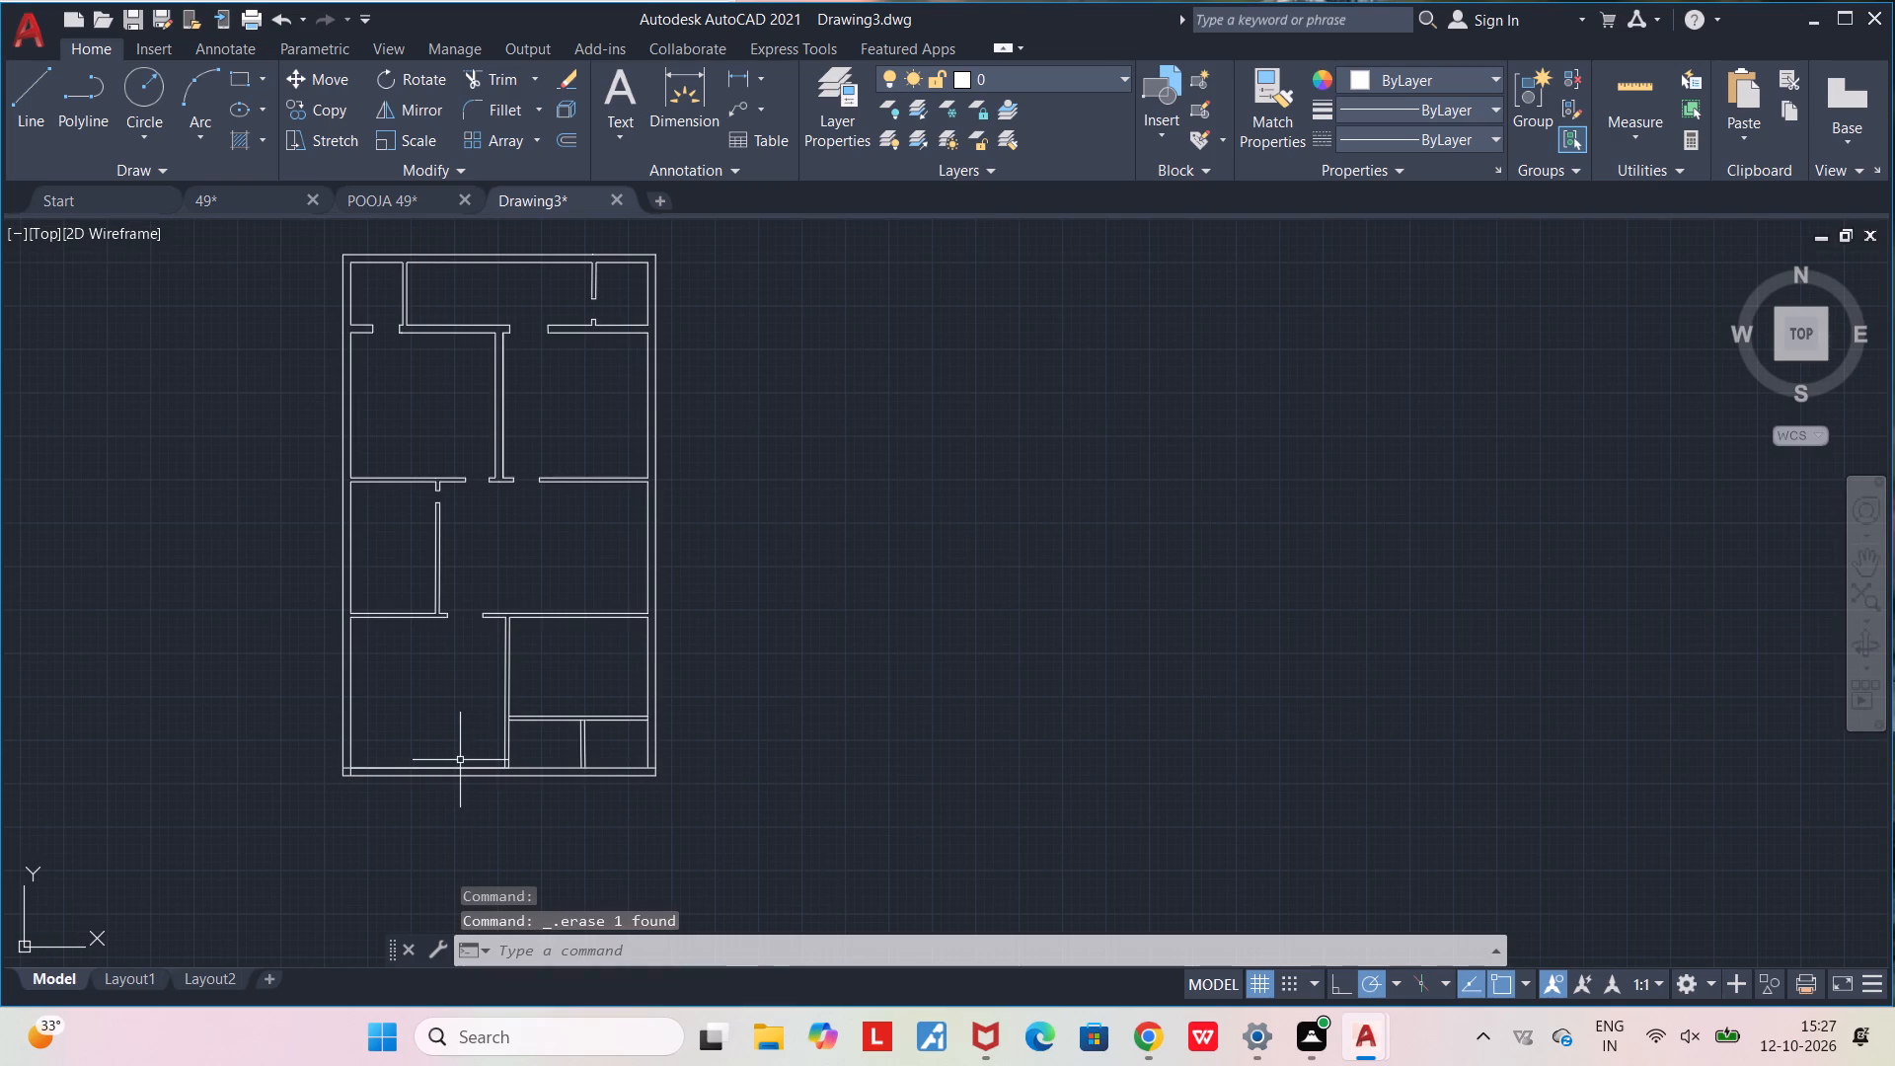
pyautogui.click(445, 766)
pyautogui.press('Delete')
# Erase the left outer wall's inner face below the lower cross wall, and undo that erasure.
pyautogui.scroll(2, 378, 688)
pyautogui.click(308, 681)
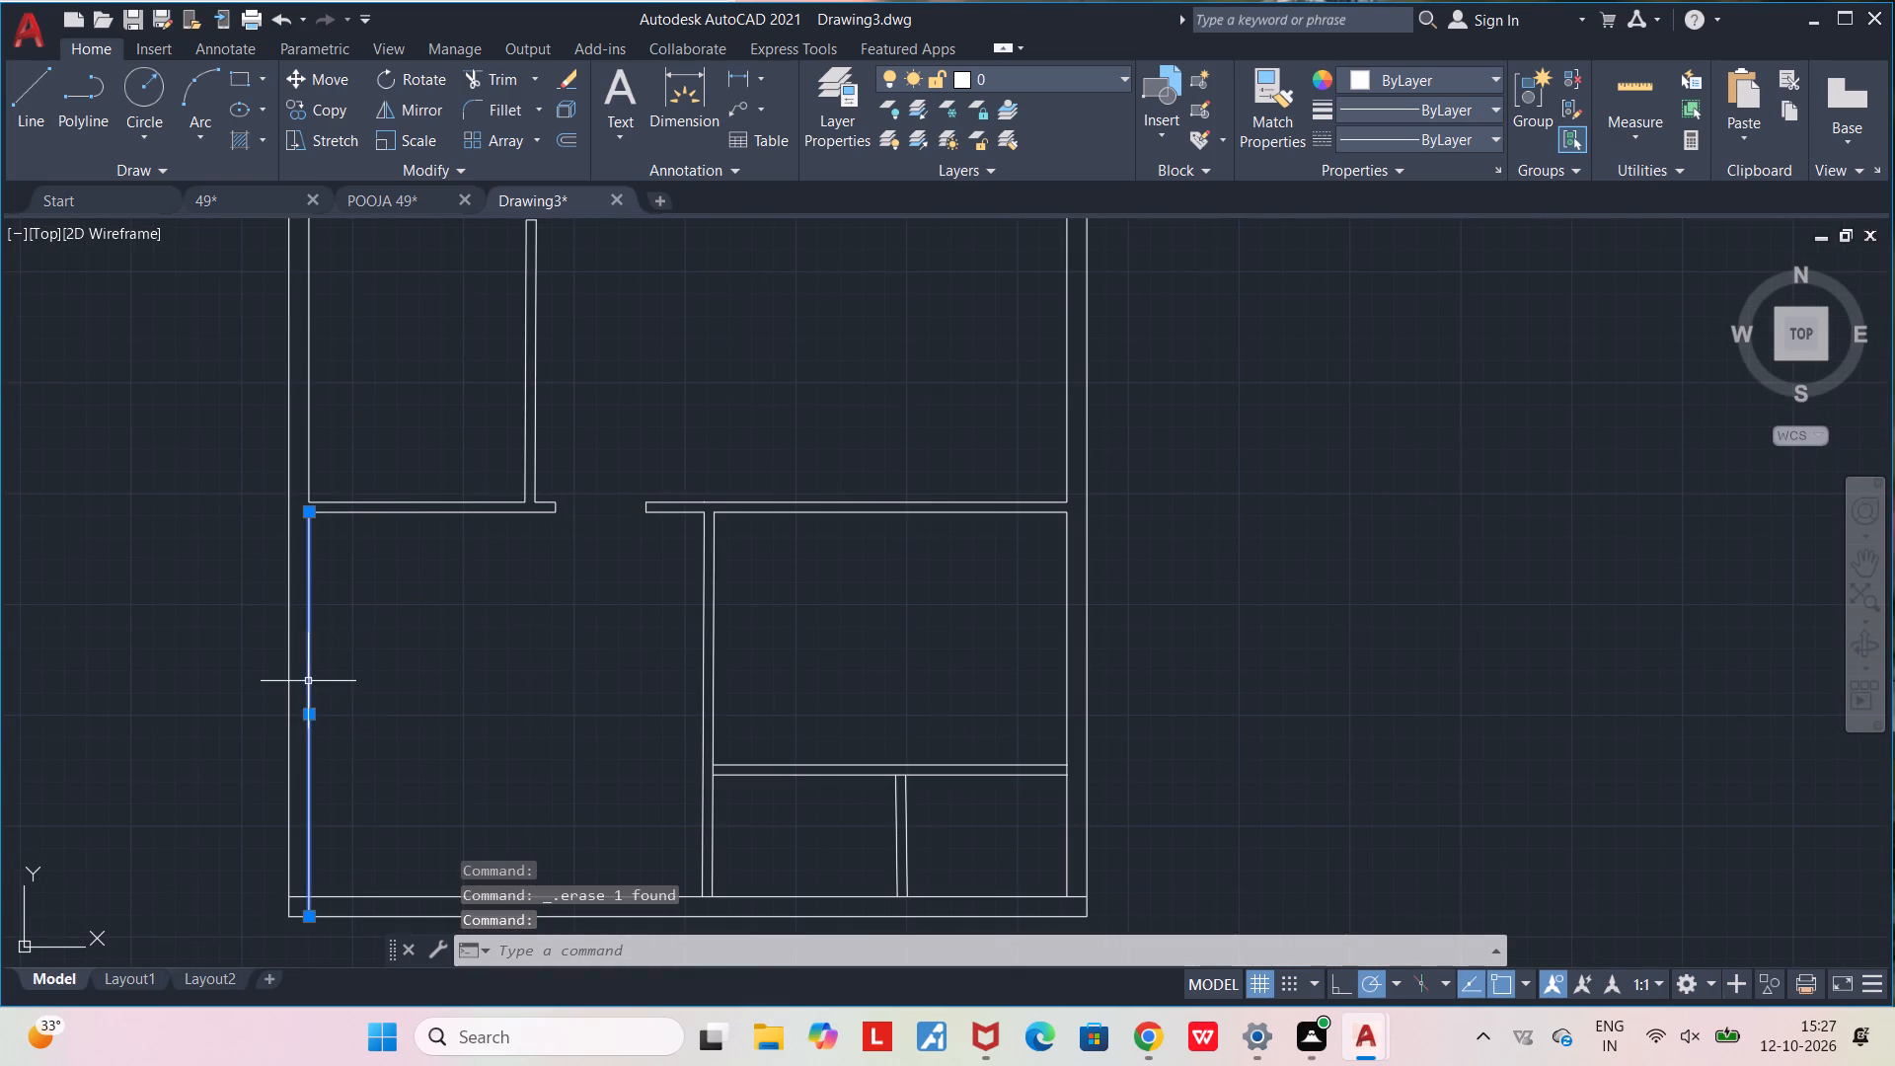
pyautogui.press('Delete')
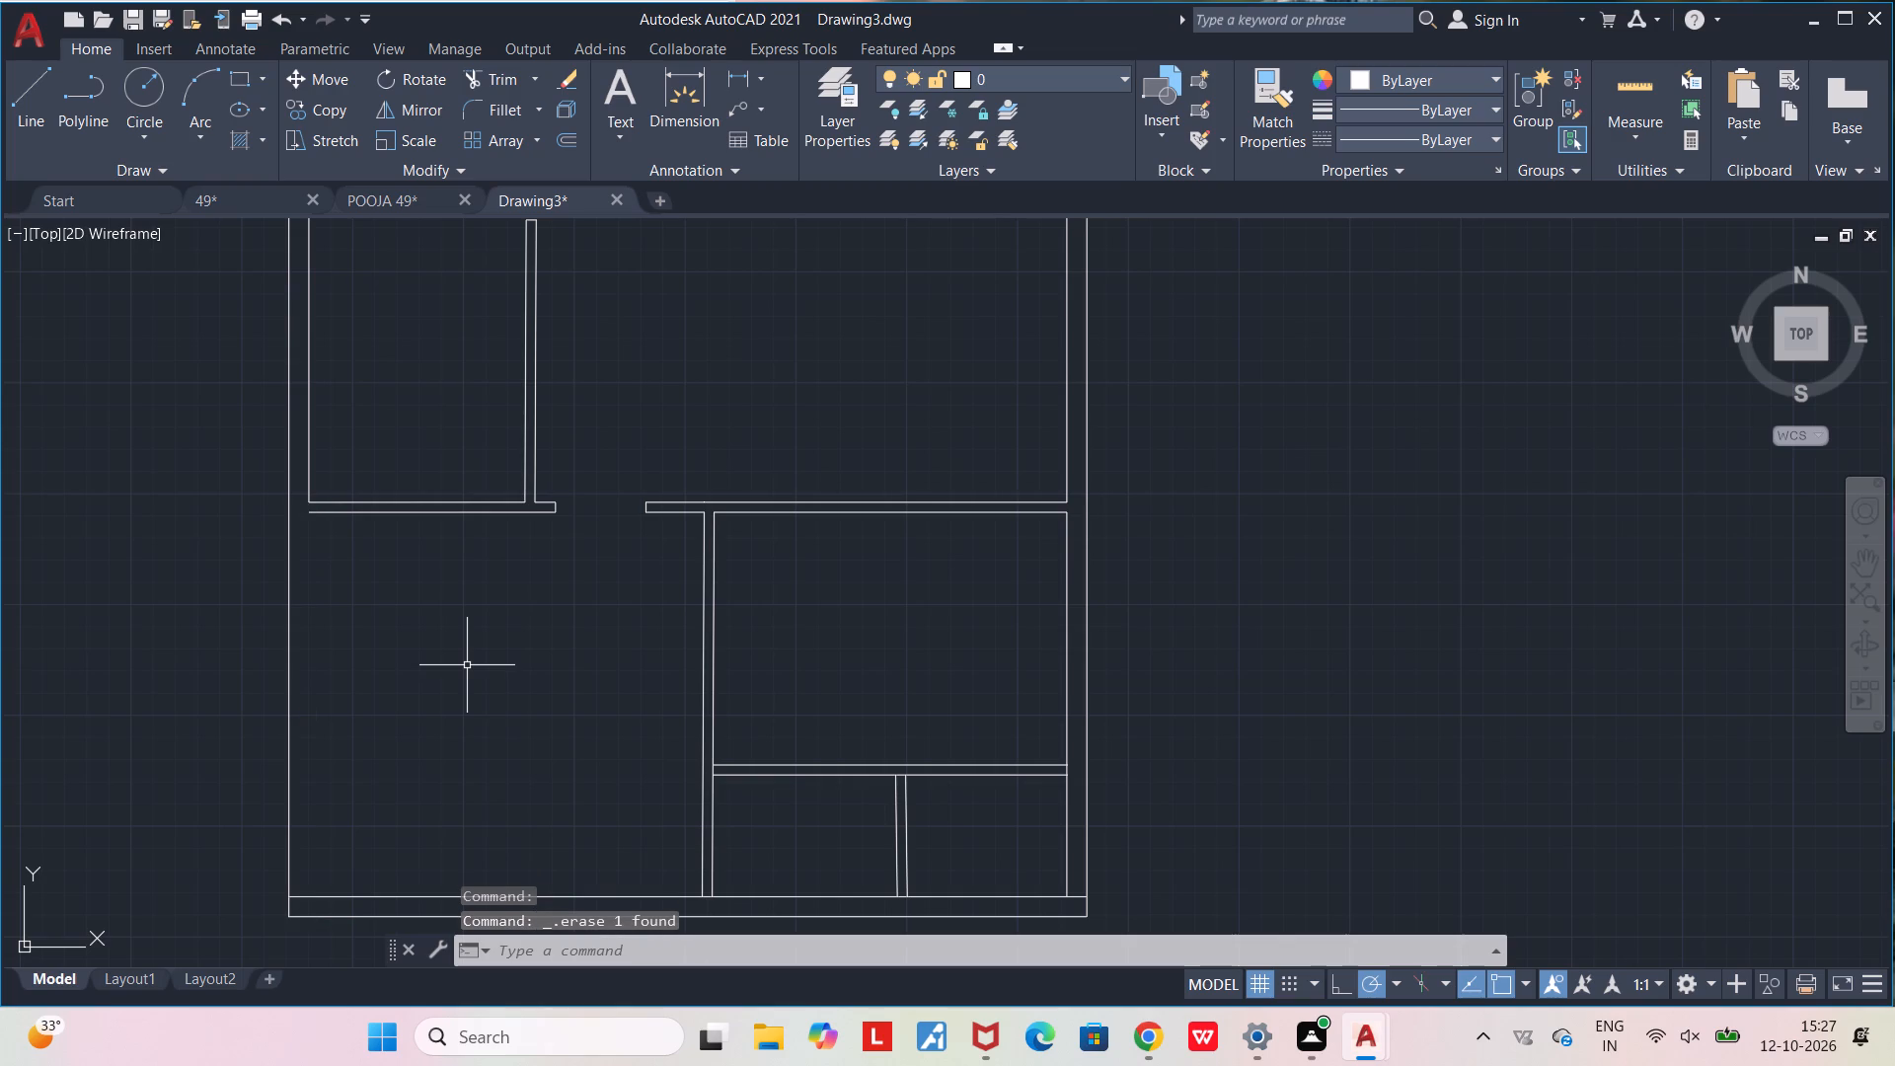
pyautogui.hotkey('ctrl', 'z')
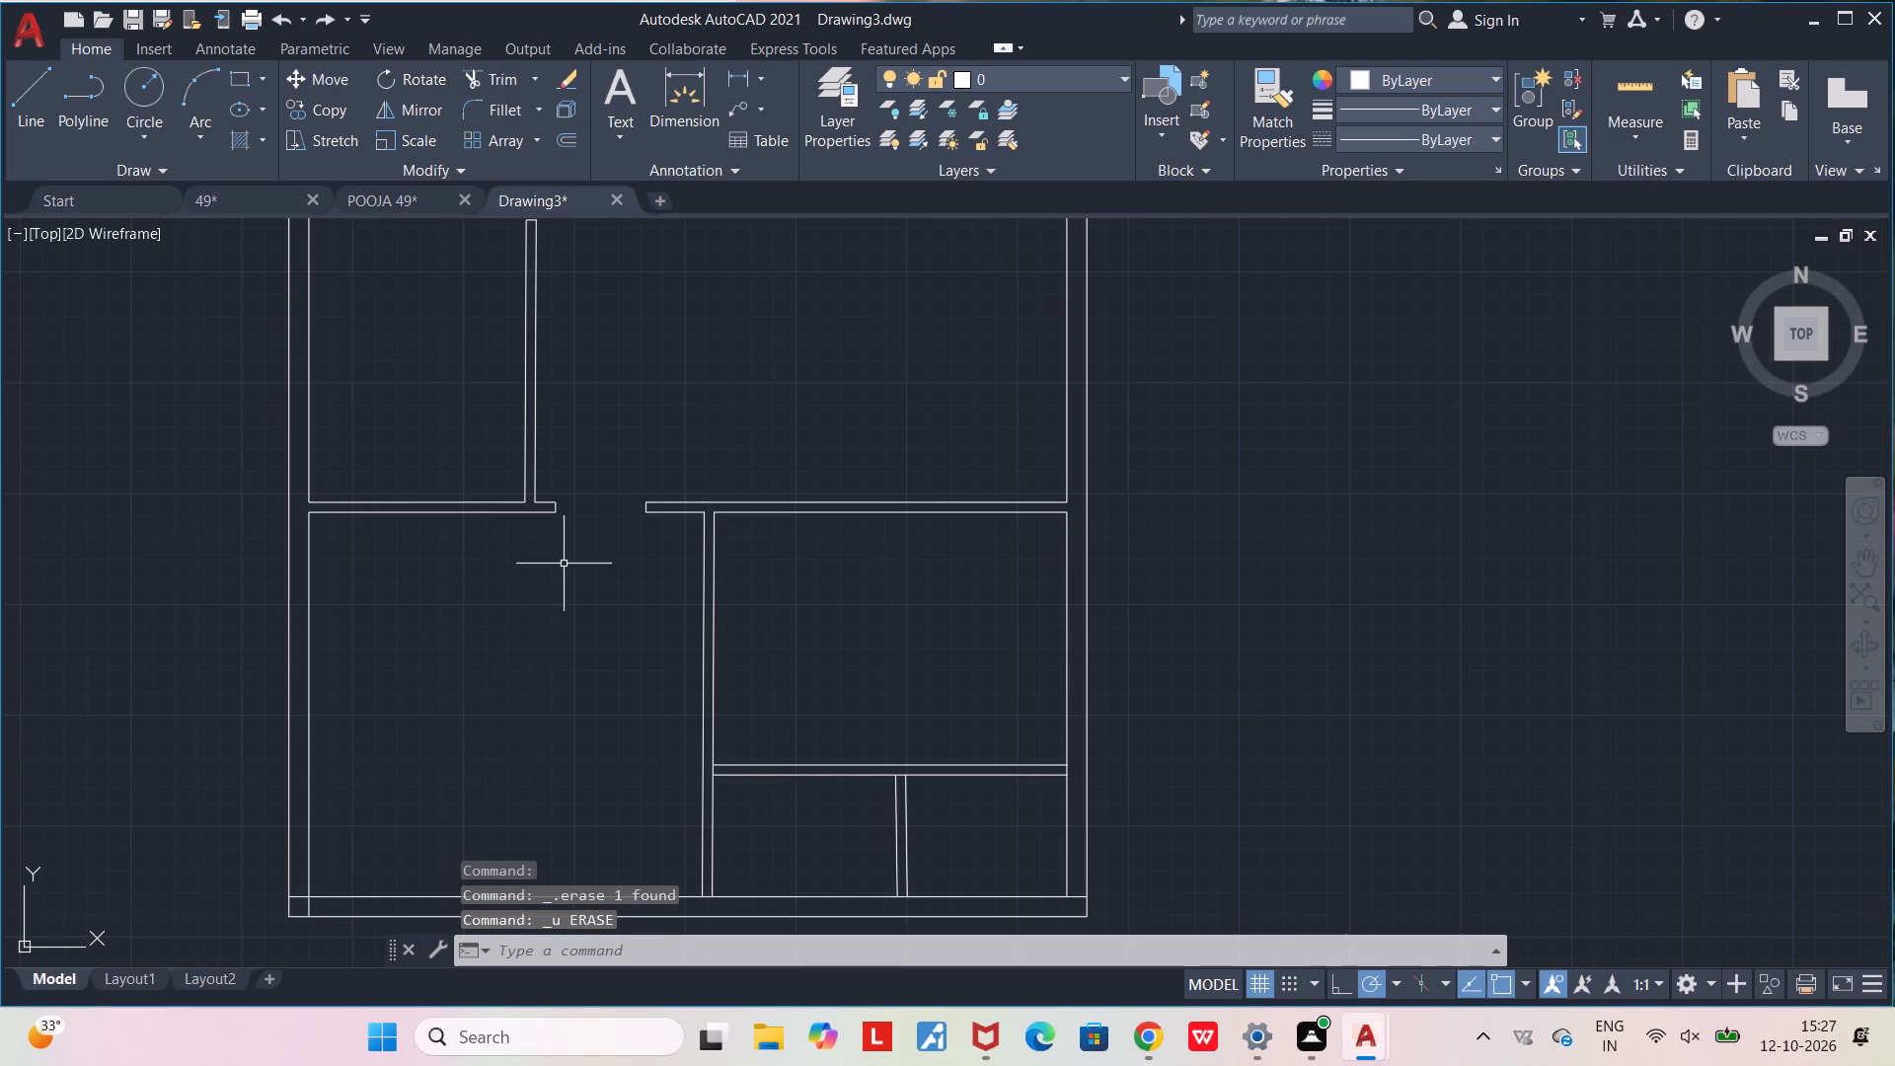
# Draw a short horizontal jamb line across the vertical partition below the lower cross wall, just above the horizontal partition it meets.
pyautogui.moveTo(592, 606); pyautogui.dragTo(651, 787, button='middle')
pyautogui.scroll(-2, 651, 788)
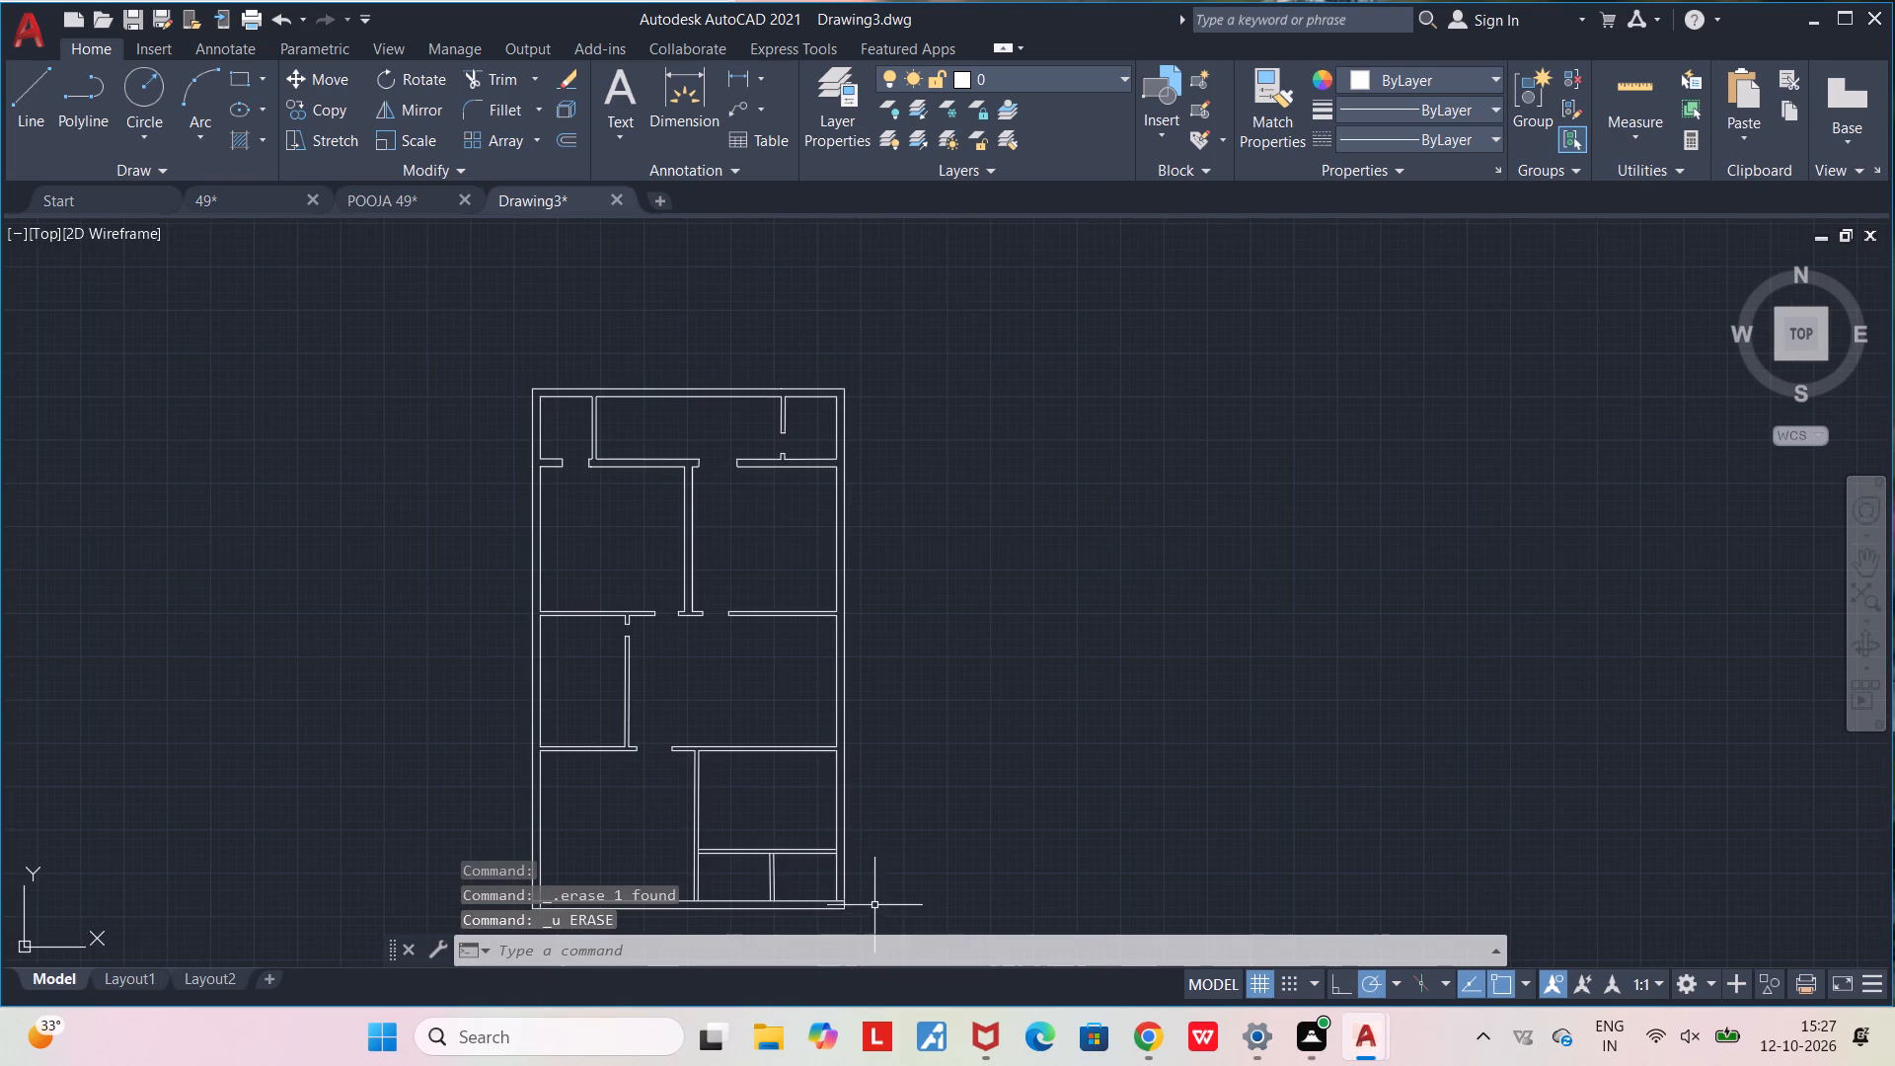
pyautogui.scroll(3, 865, 898)
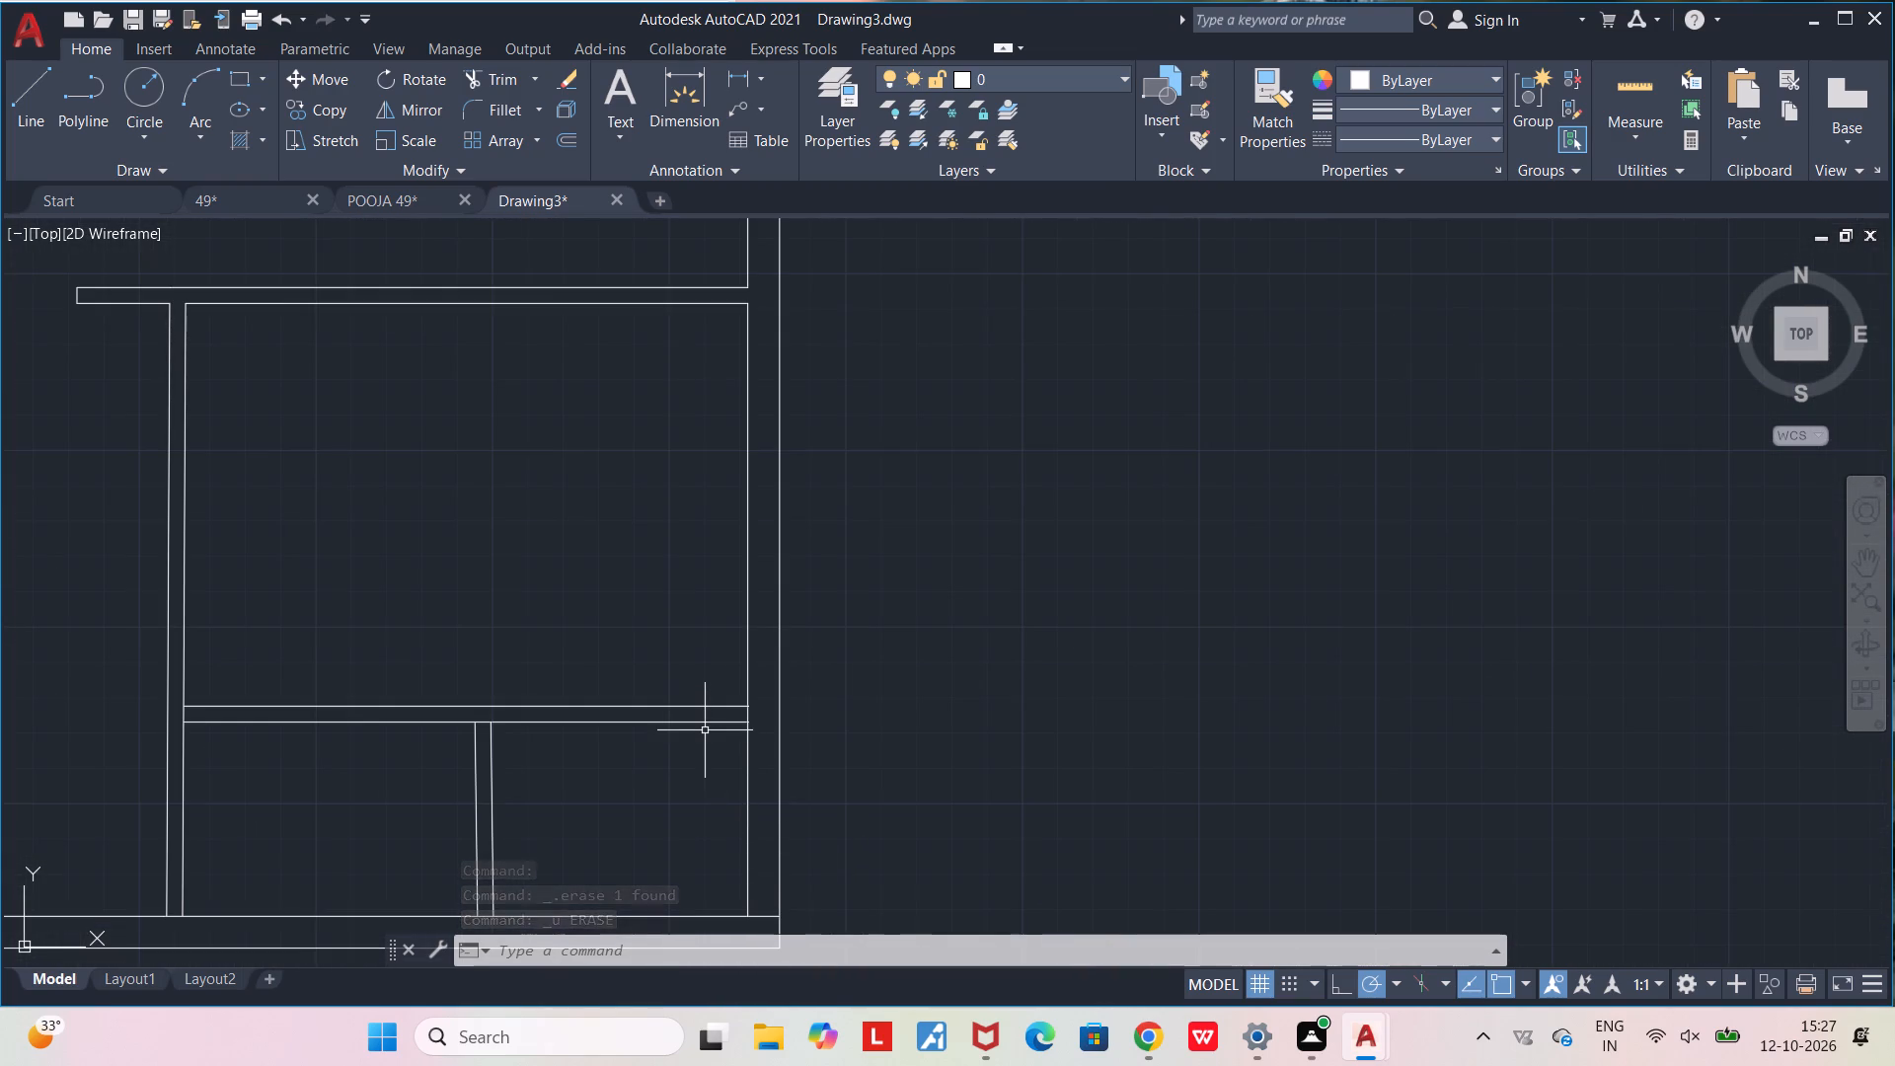
pyautogui.moveTo(601, 817); pyautogui.dragTo(743, 674, button='middle')
pyautogui.moveTo(744, 718); pyautogui.dragTo(680, 838, button='middle')
pyautogui.scroll(-2, 679, 838)
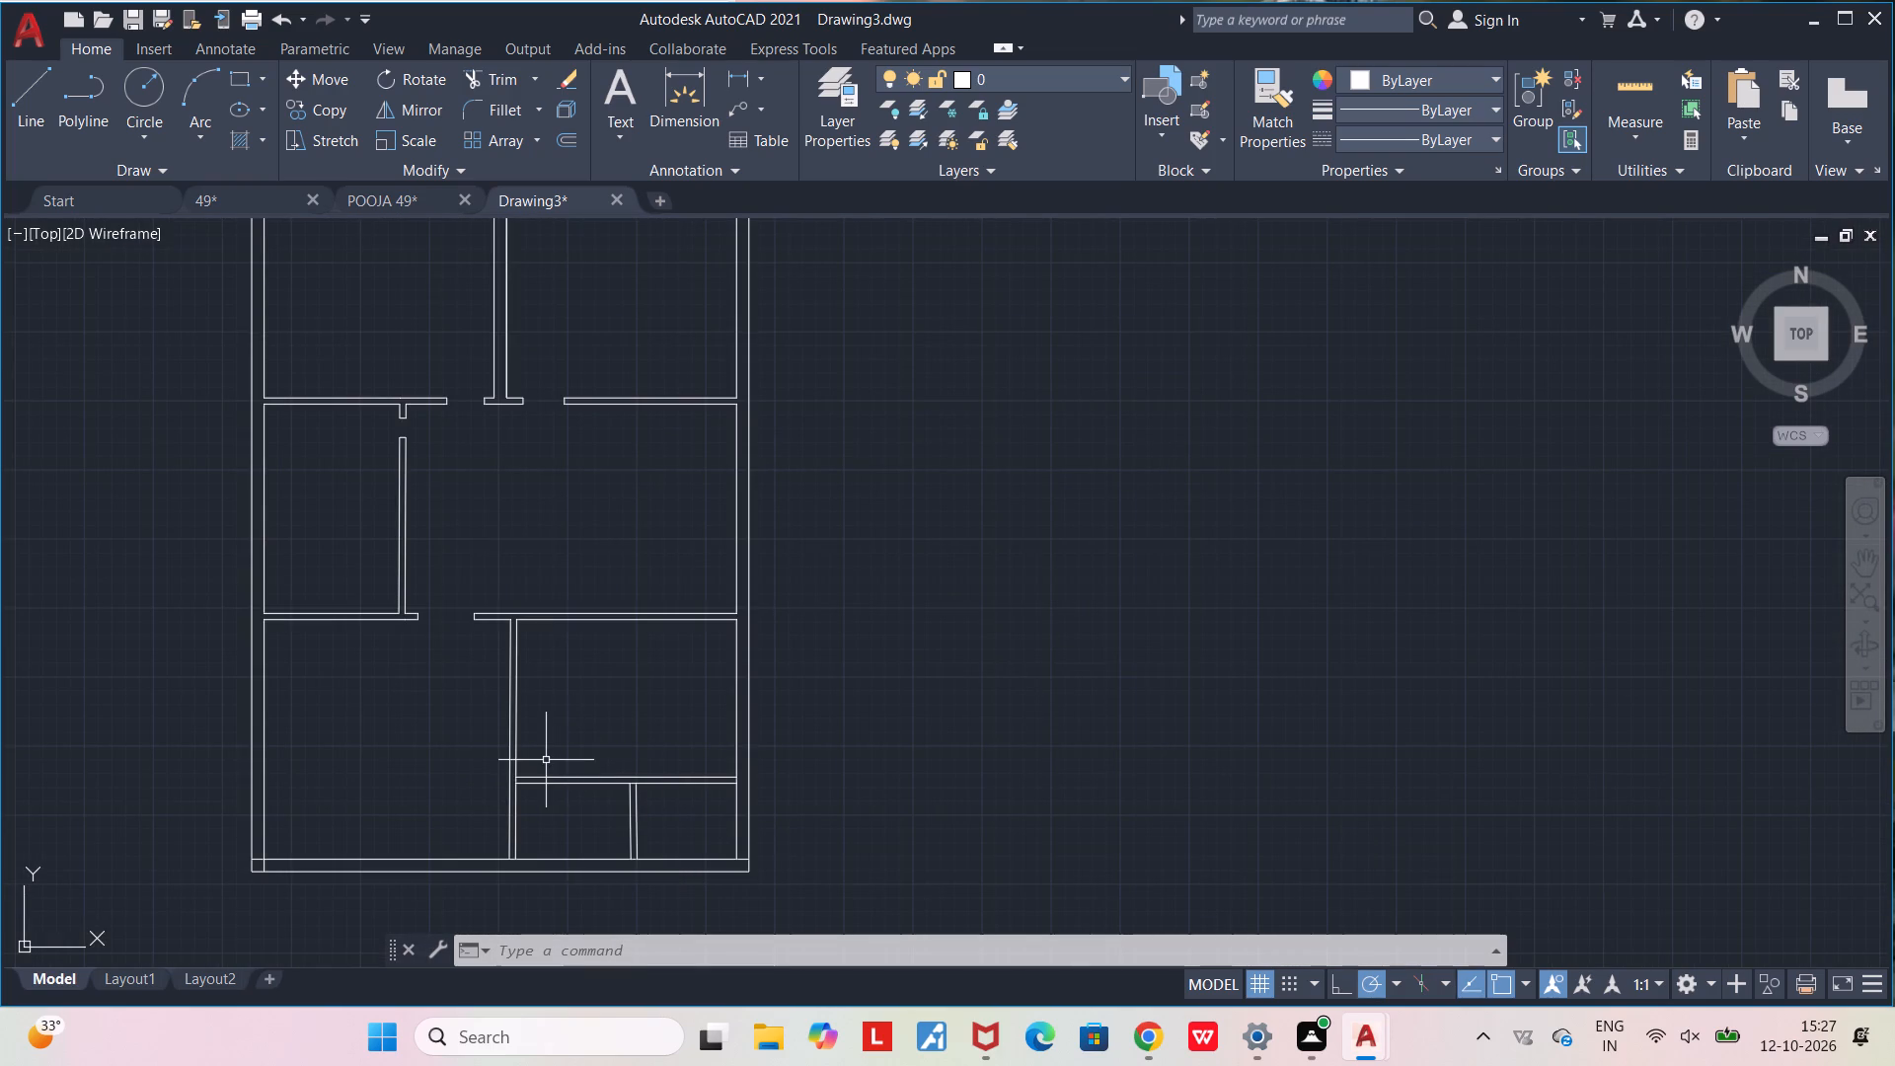
pyautogui.scroll(3, 546, 760)
pyautogui.moveTo(550, 759); pyautogui.dragTo(923, 637, button='middle')
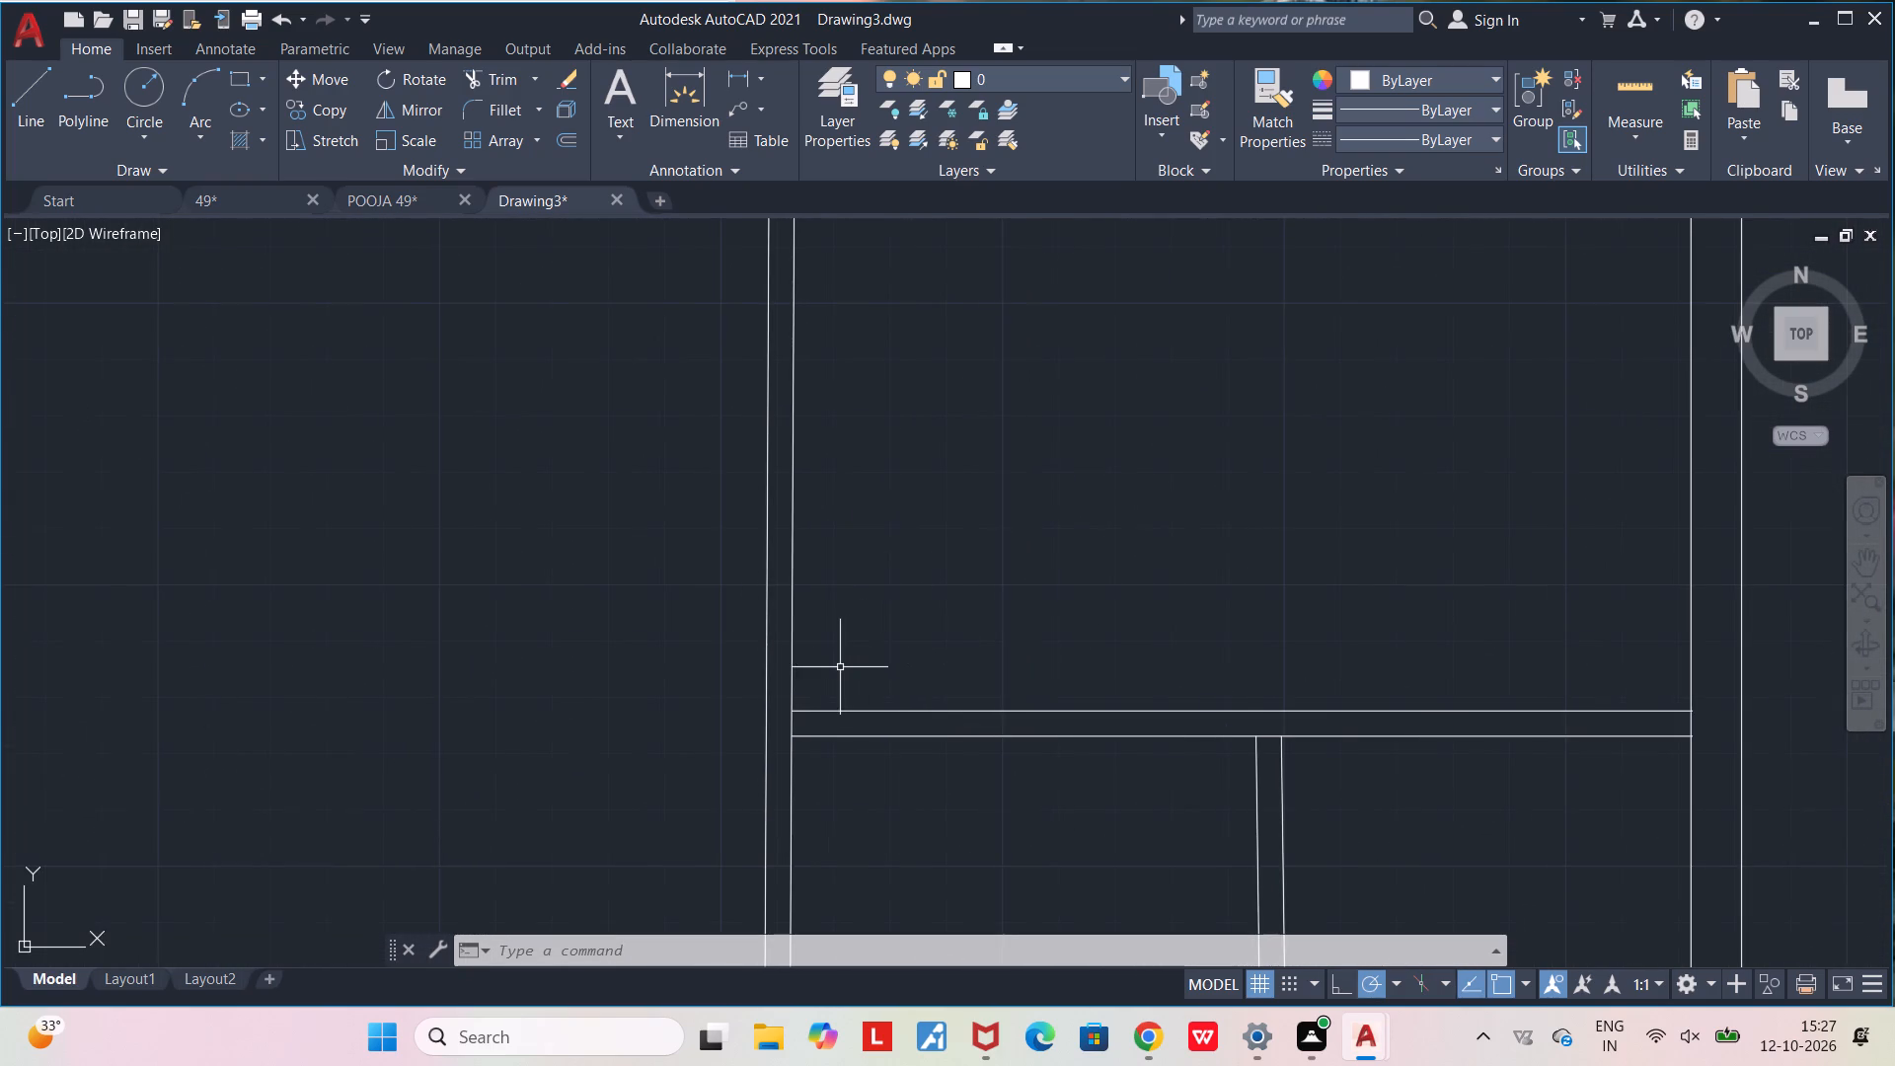
pyautogui.scroll(1, 840, 668)
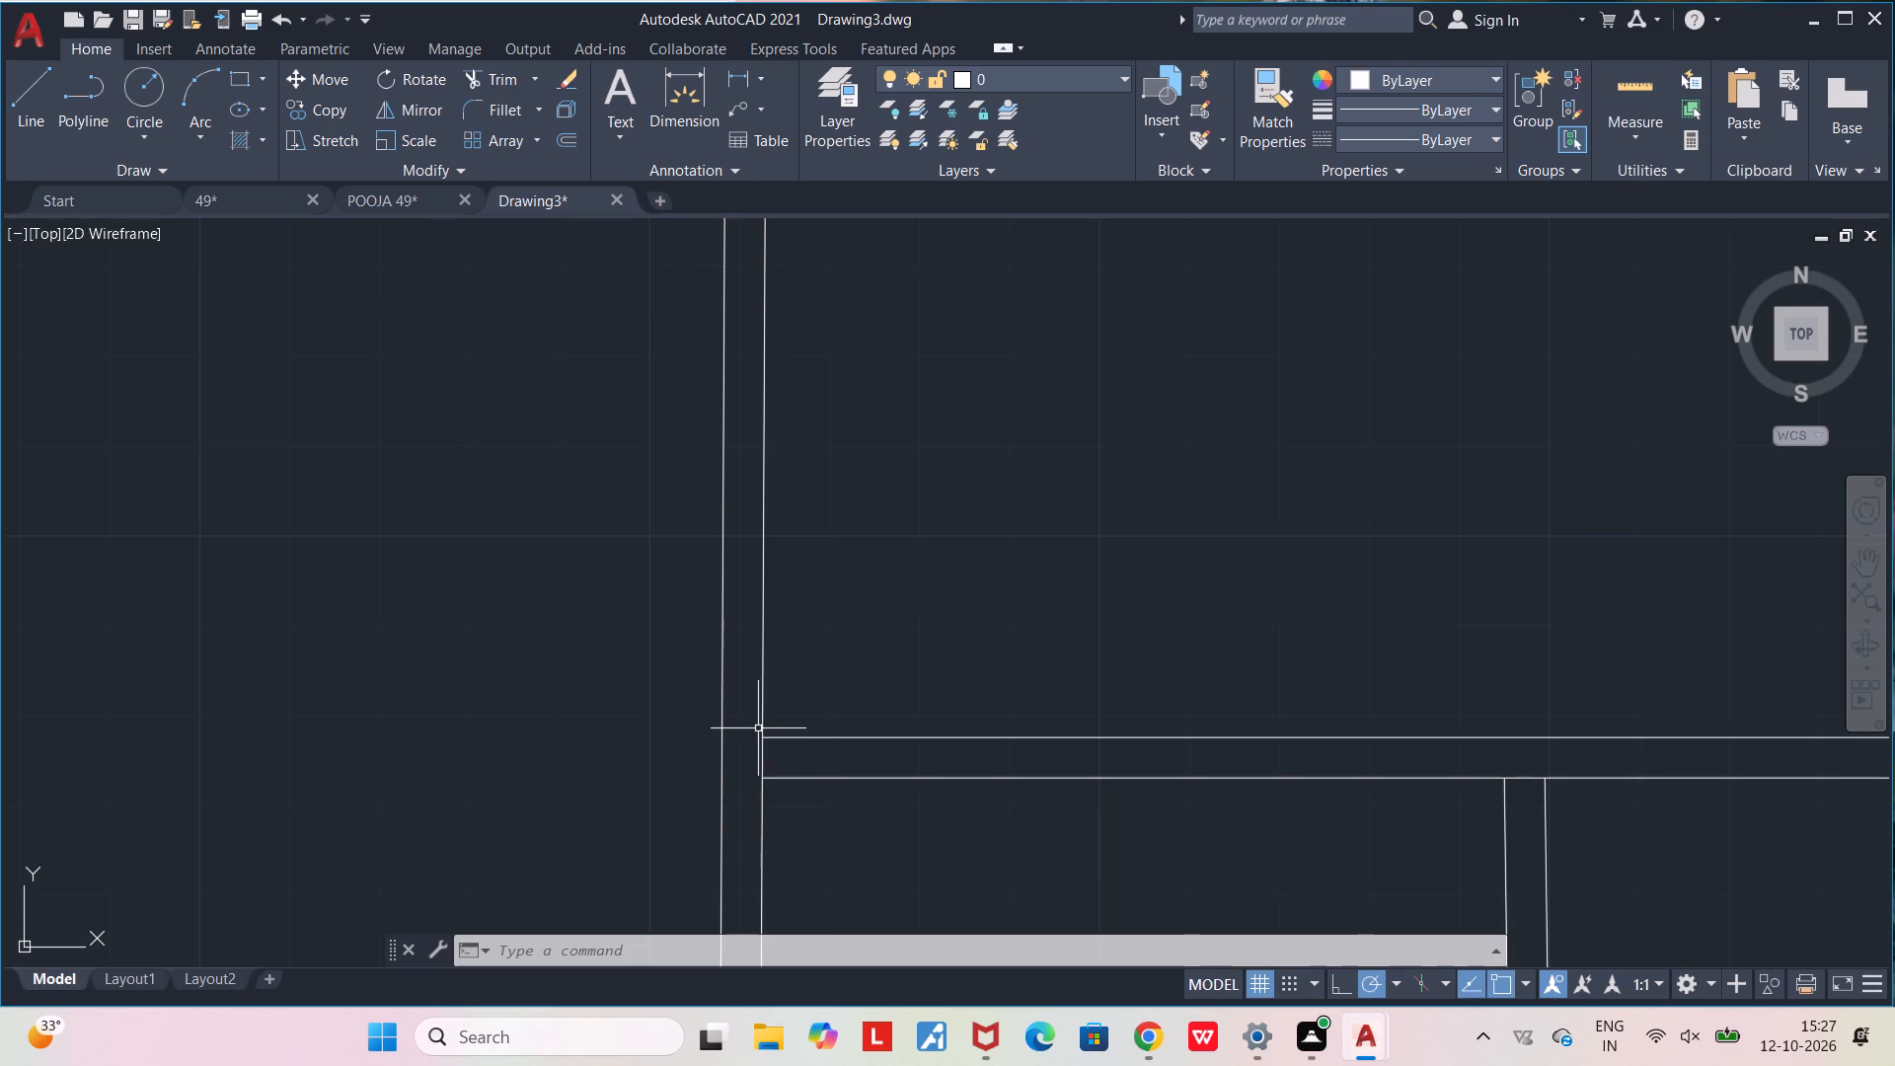
pyautogui.press('l')
pyautogui.press('Return')
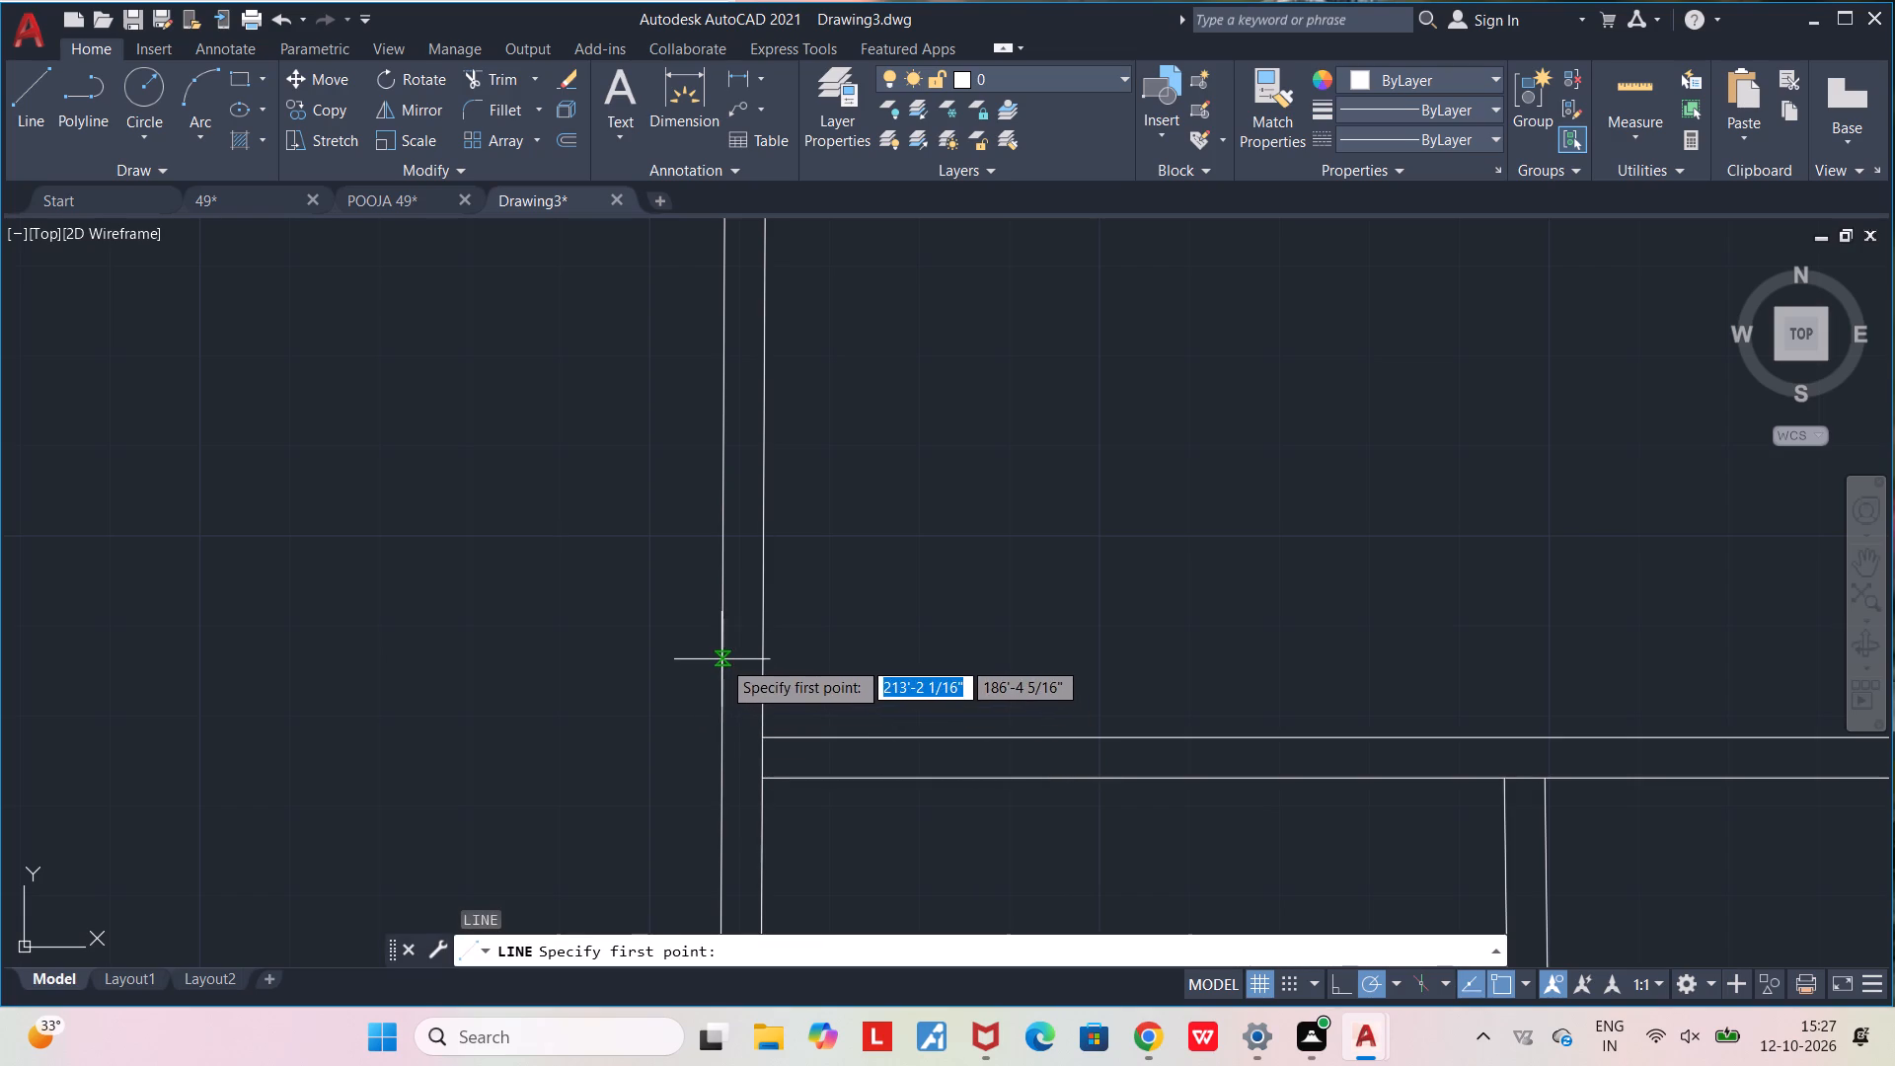
pyautogui.click(721, 659)
pyautogui.click(825, 661)
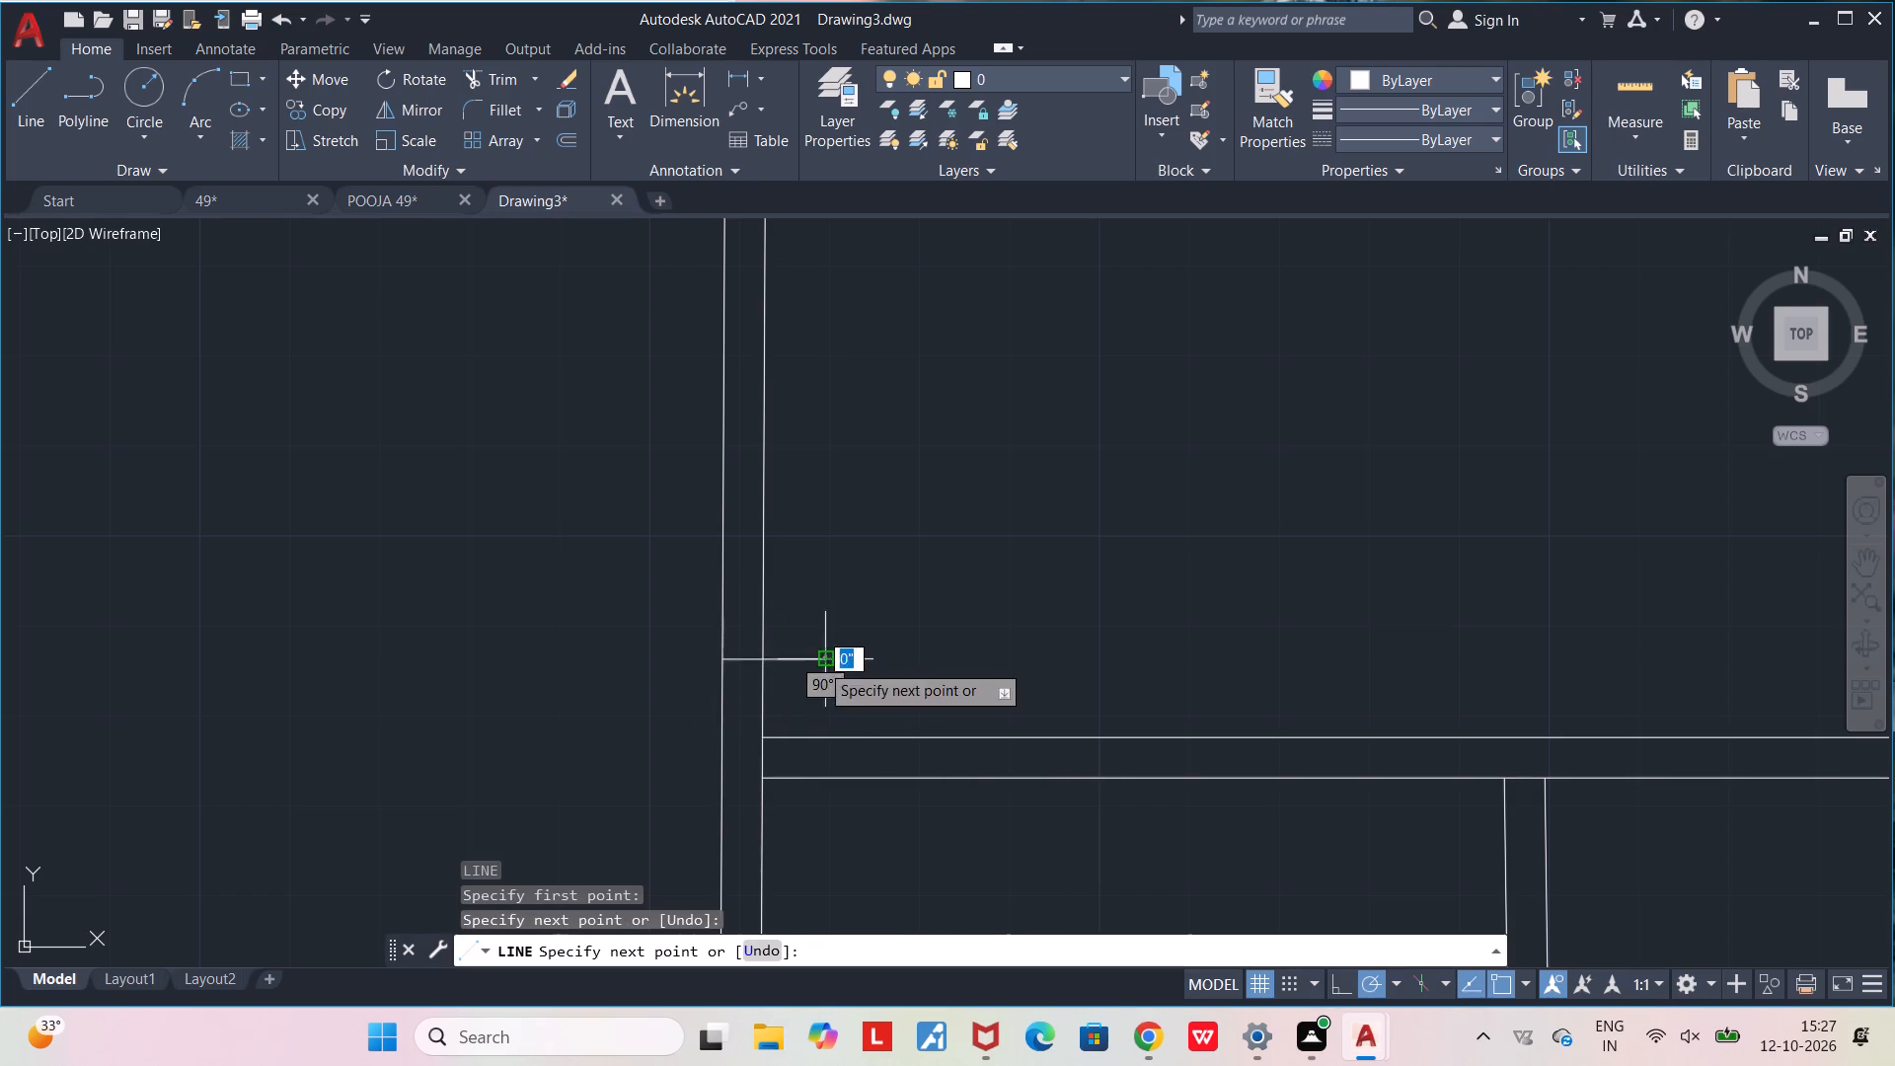
pyautogui.press('Escape')
# Draw a second horizontal jamb line across the same vertical partition, a door width above the first one.
pyautogui.moveTo(821, 544); pyautogui.dragTo(840, 708, button='middle')
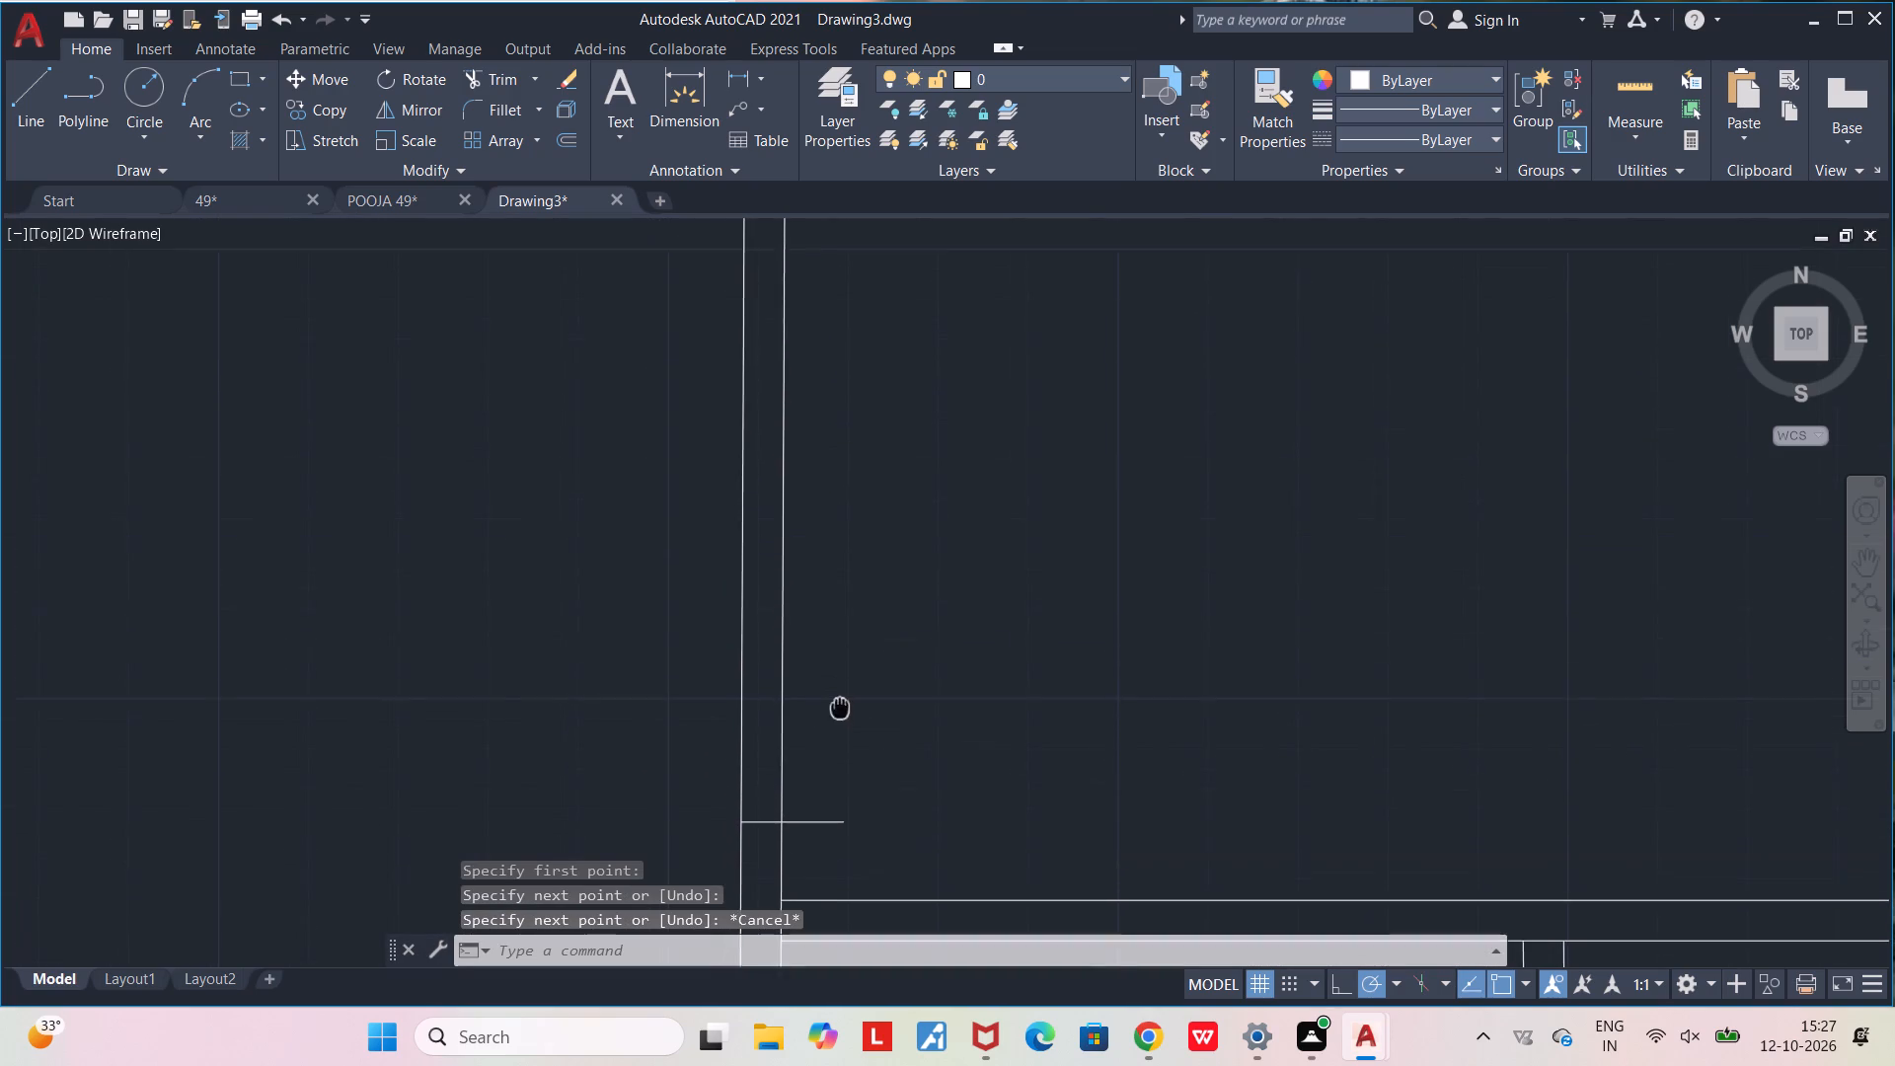
pyautogui.moveTo(840, 708); pyautogui.dragTo(840, 709, button='middle')
pyautogui.scroll(-2, 840, 709)
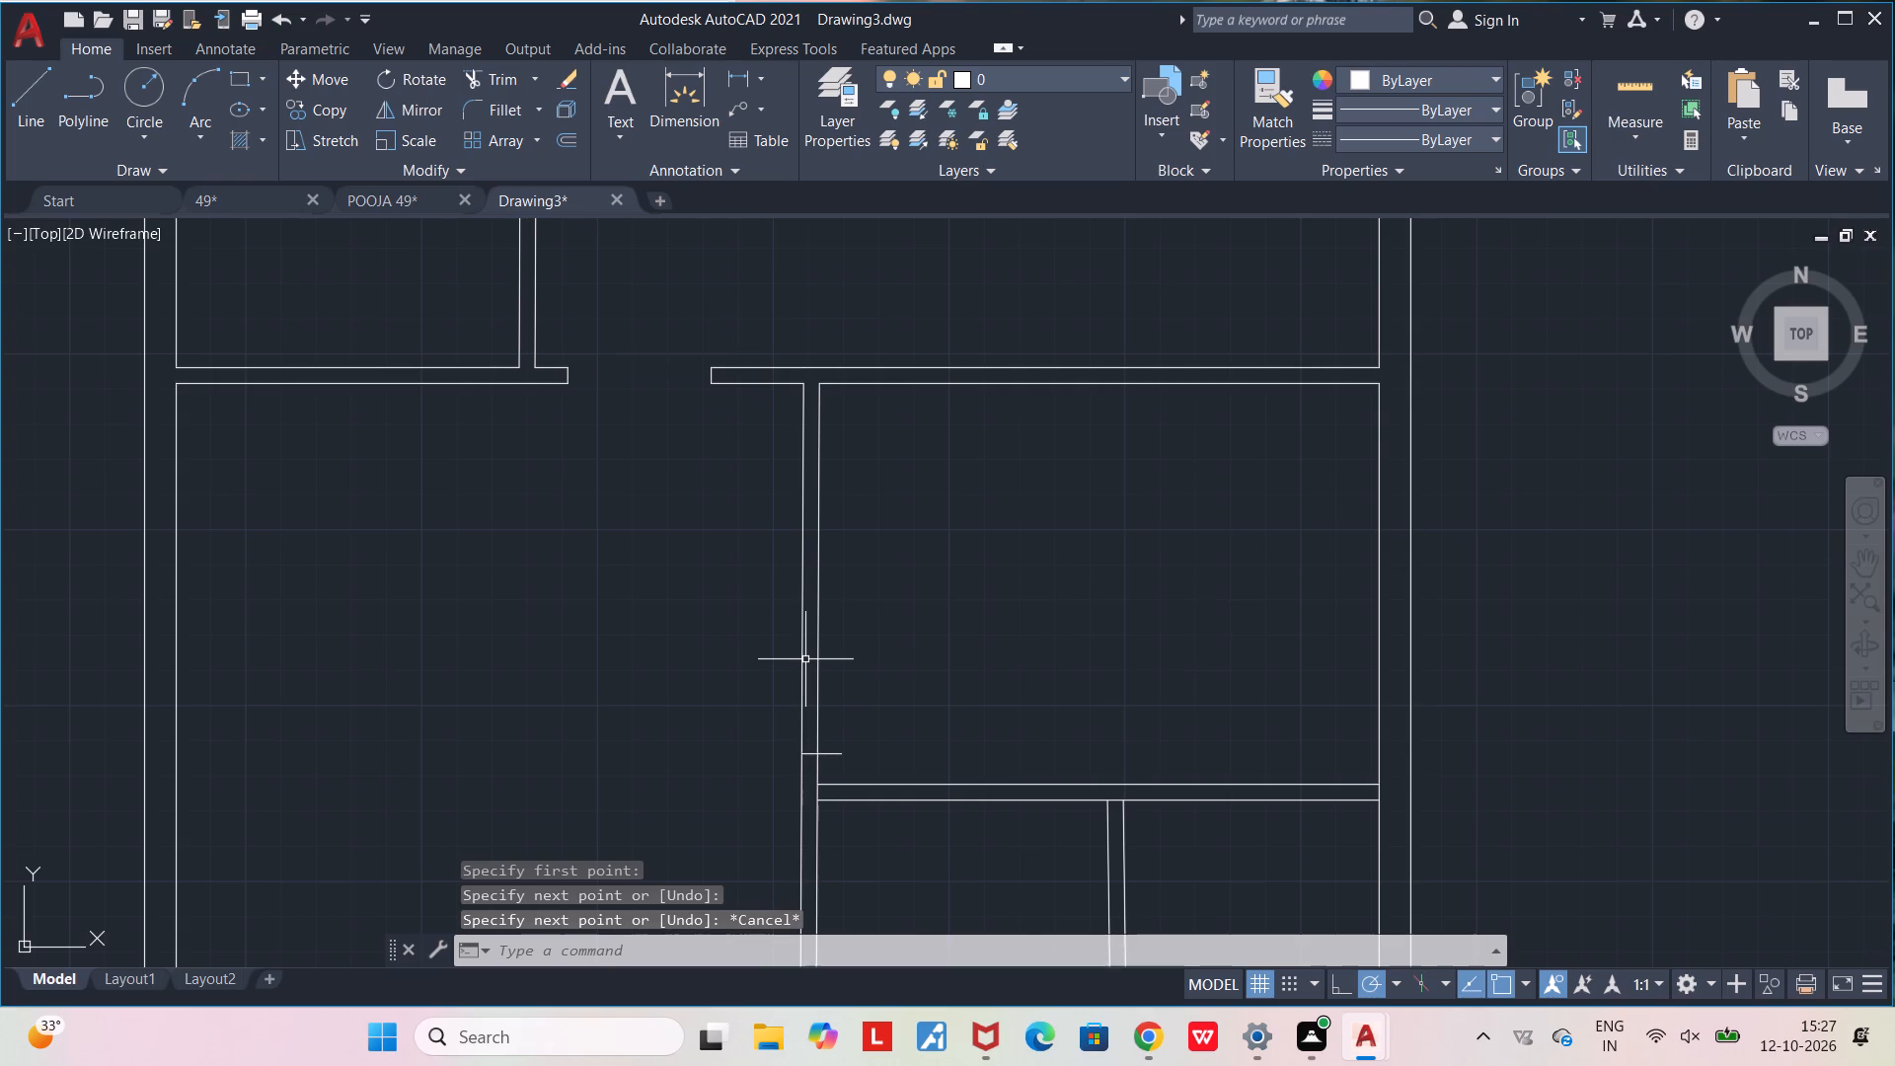
pyautogui.press('l')
pyautogui.press('Return')
pyautogui.click(802, 647)
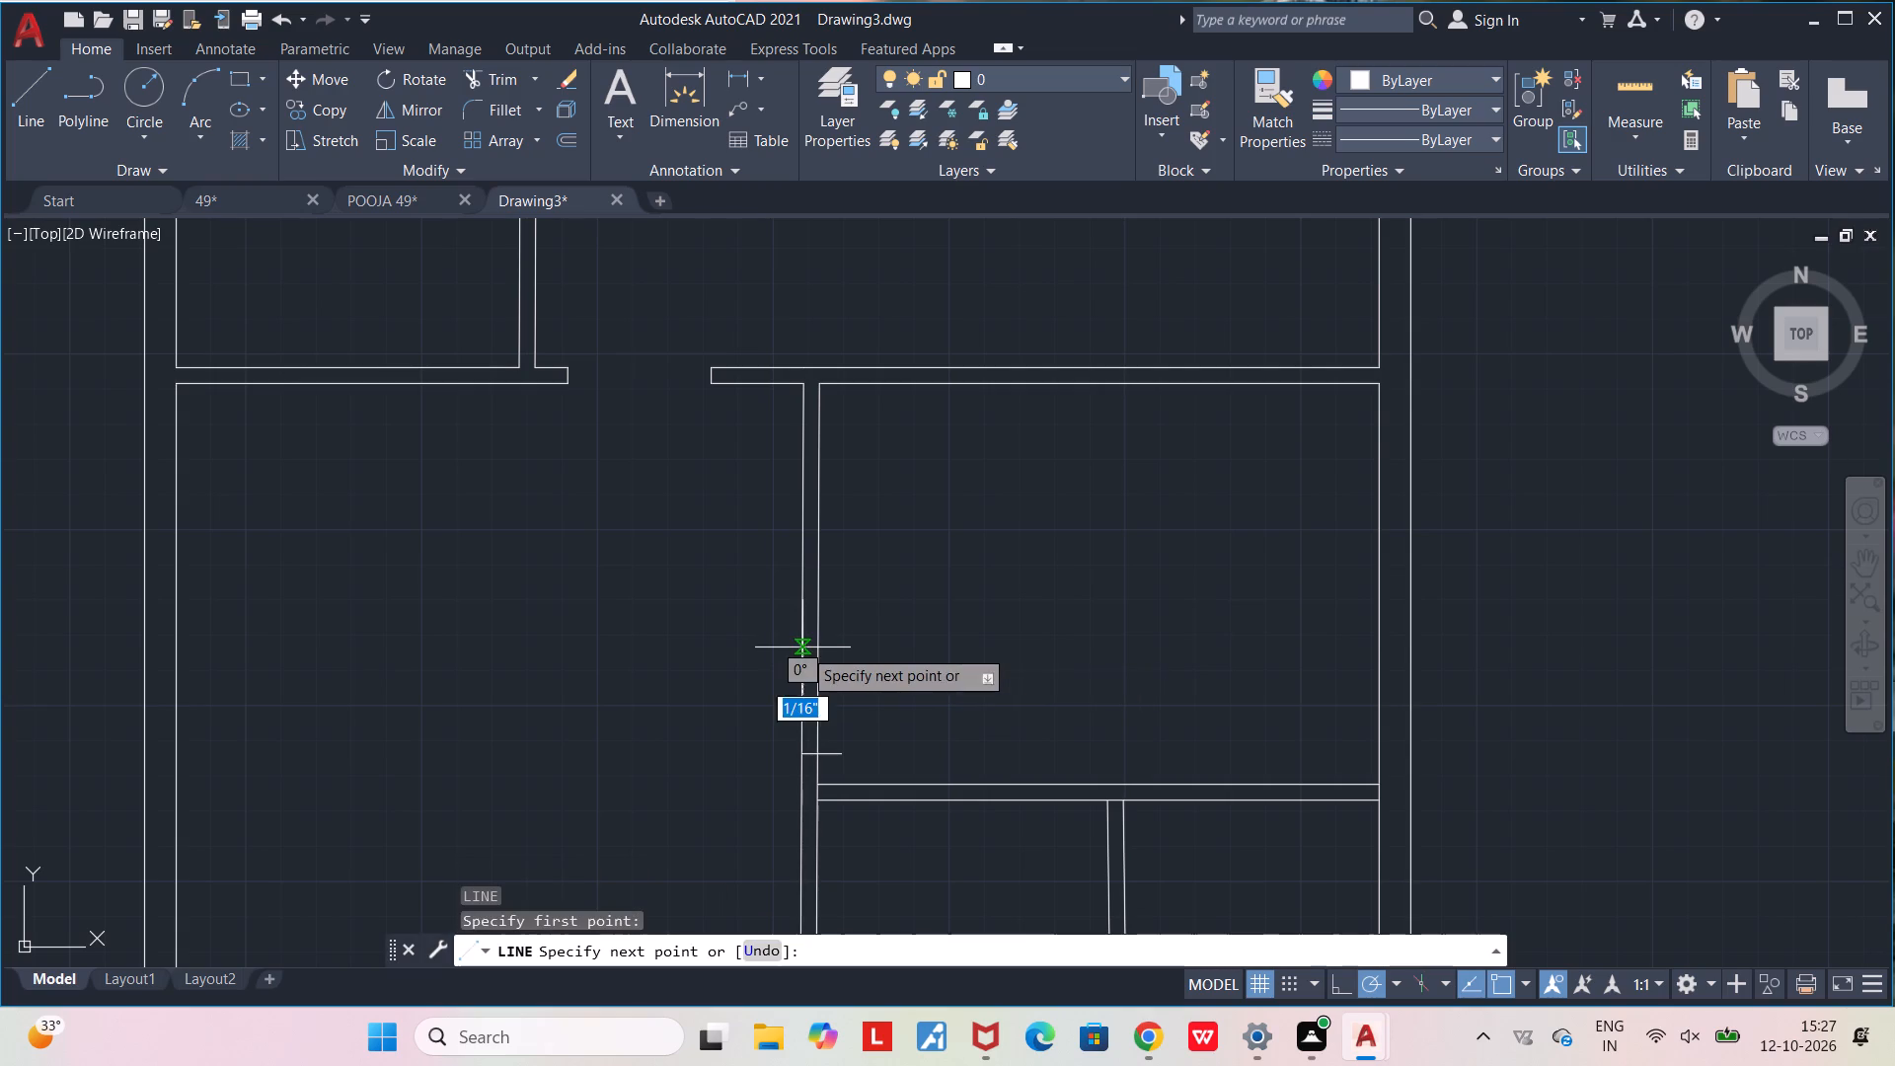
pyautogui.click(863, 646)
pyautogui.press('Escape')
pyautogui.press('Escape')
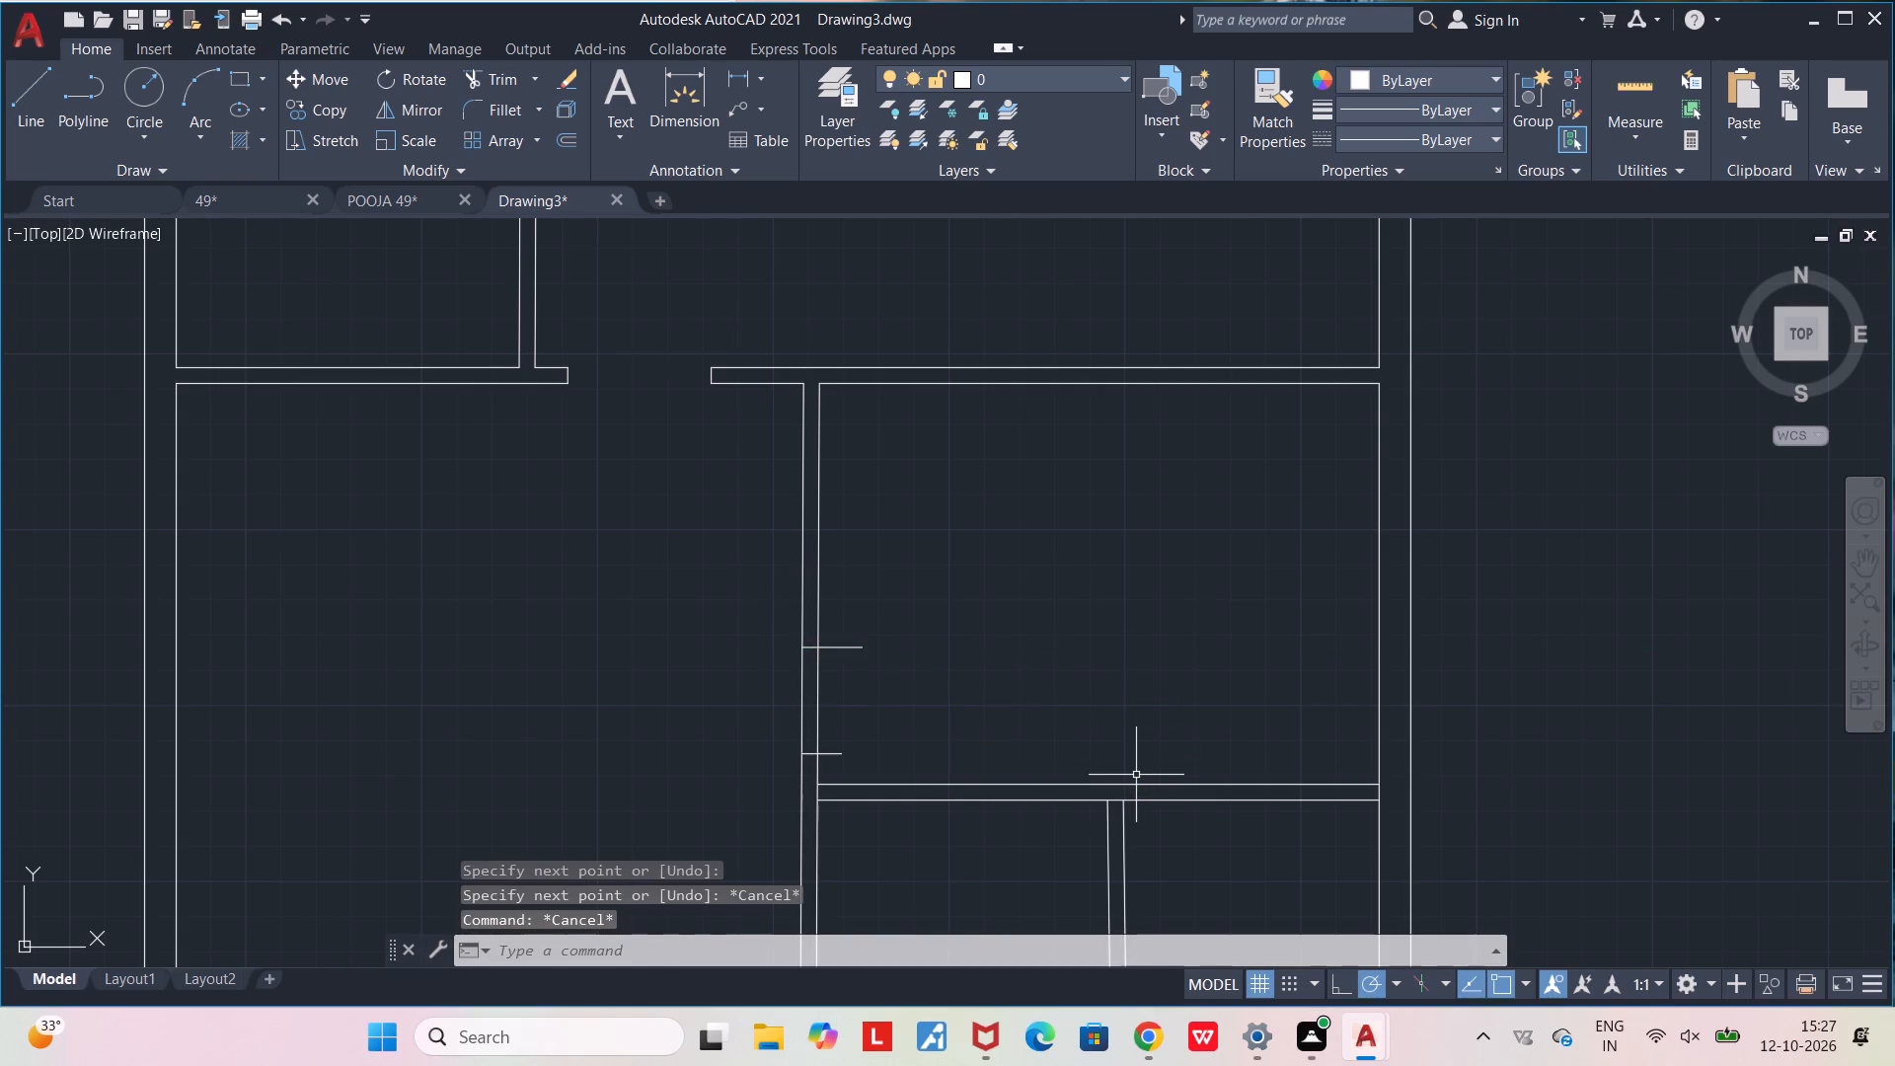
# Trim the overhangs of both jamb lines and the vertical partition's two faces between them to open a doorway.
pyautogui.write('TRT')
pyautogui.press('Return')
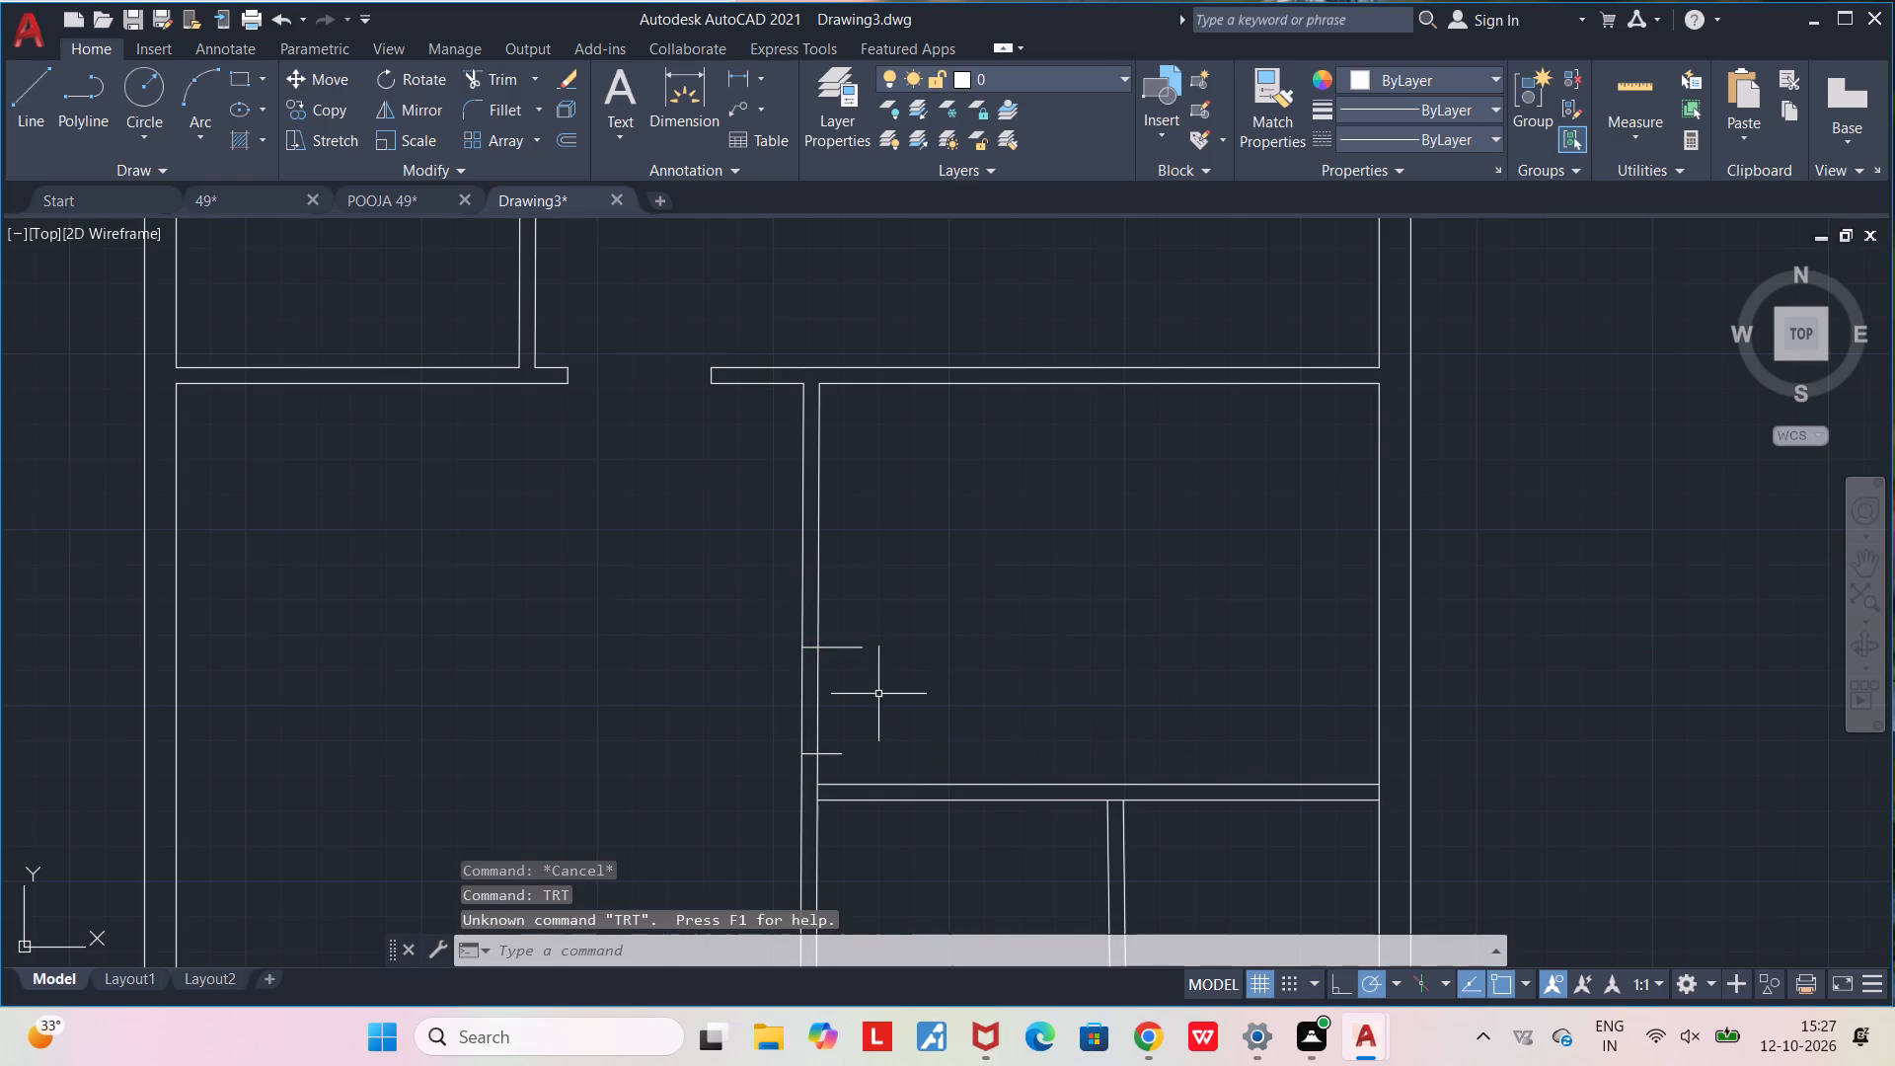
pyautogui.click(846, 647)
pyautogui.press('Escape')
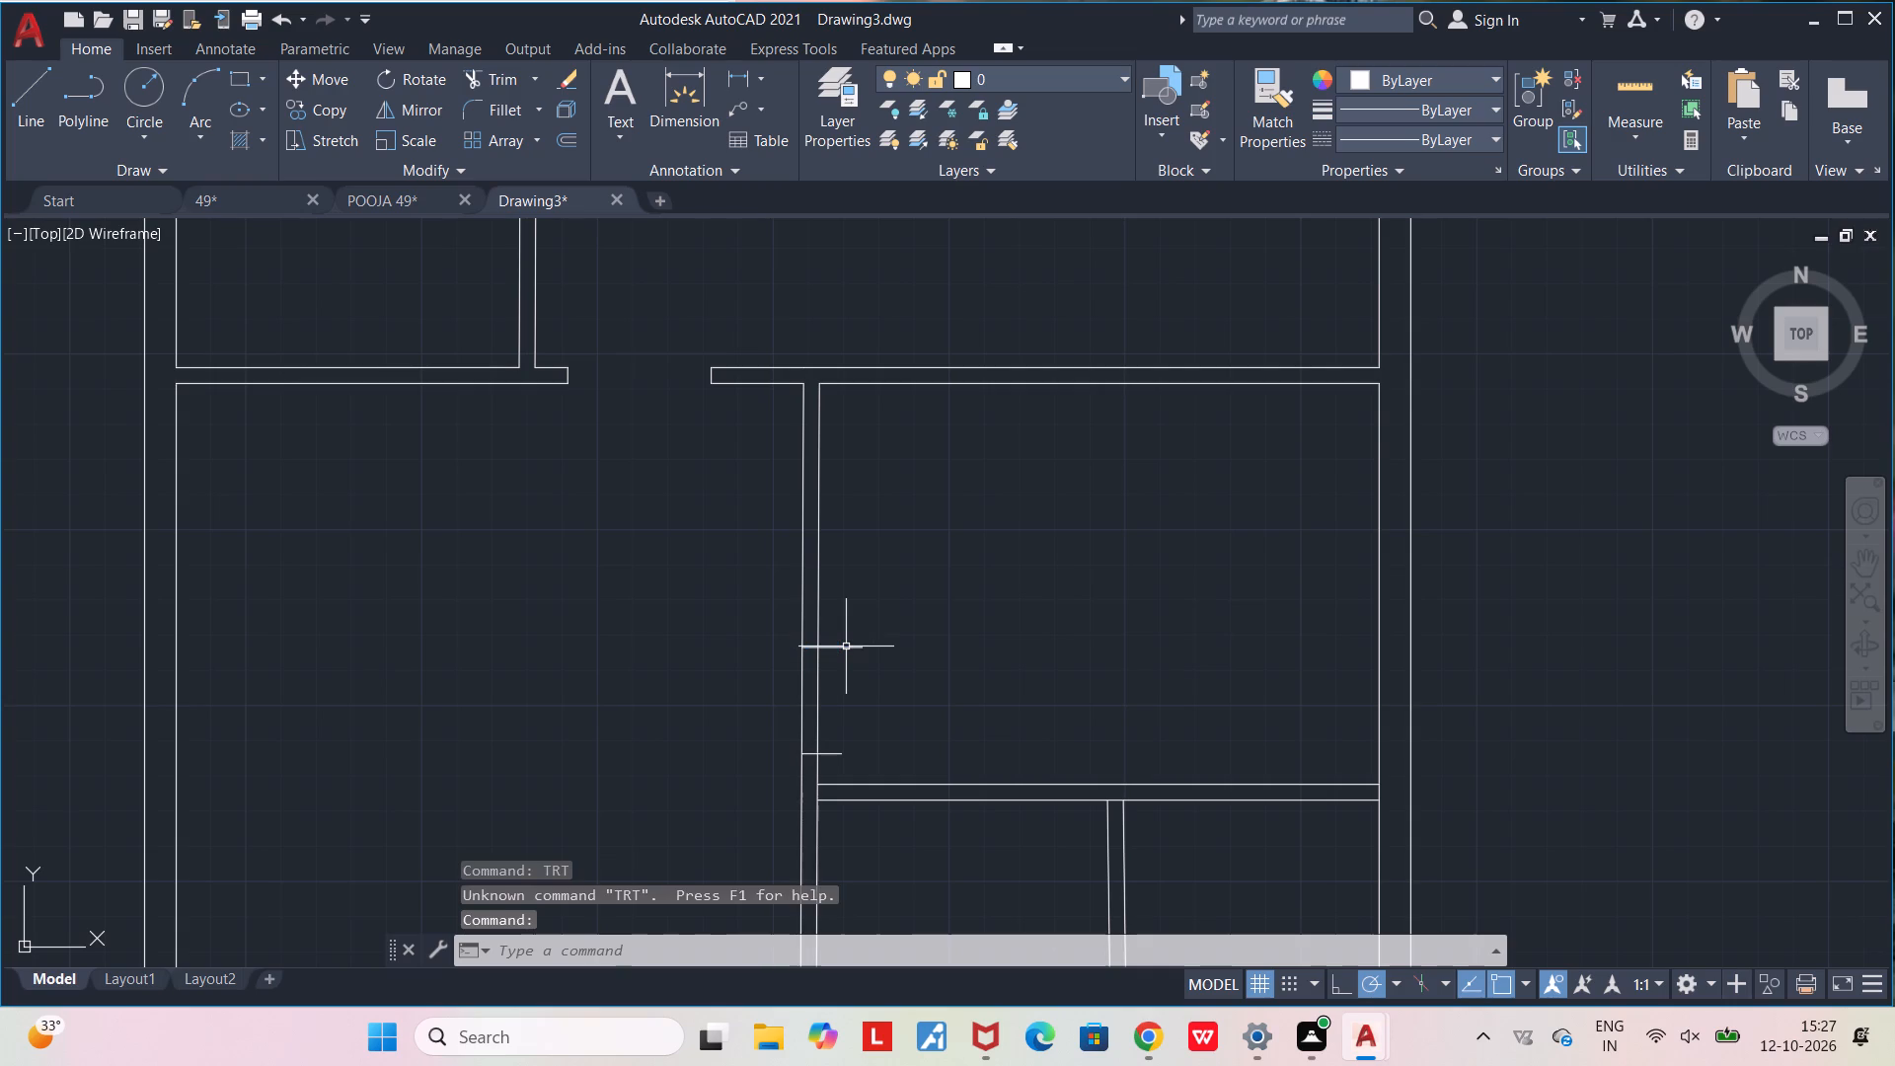
pyautogui.press('Escape')
pyautogui.write('TR')
pyautogui.press('Return')
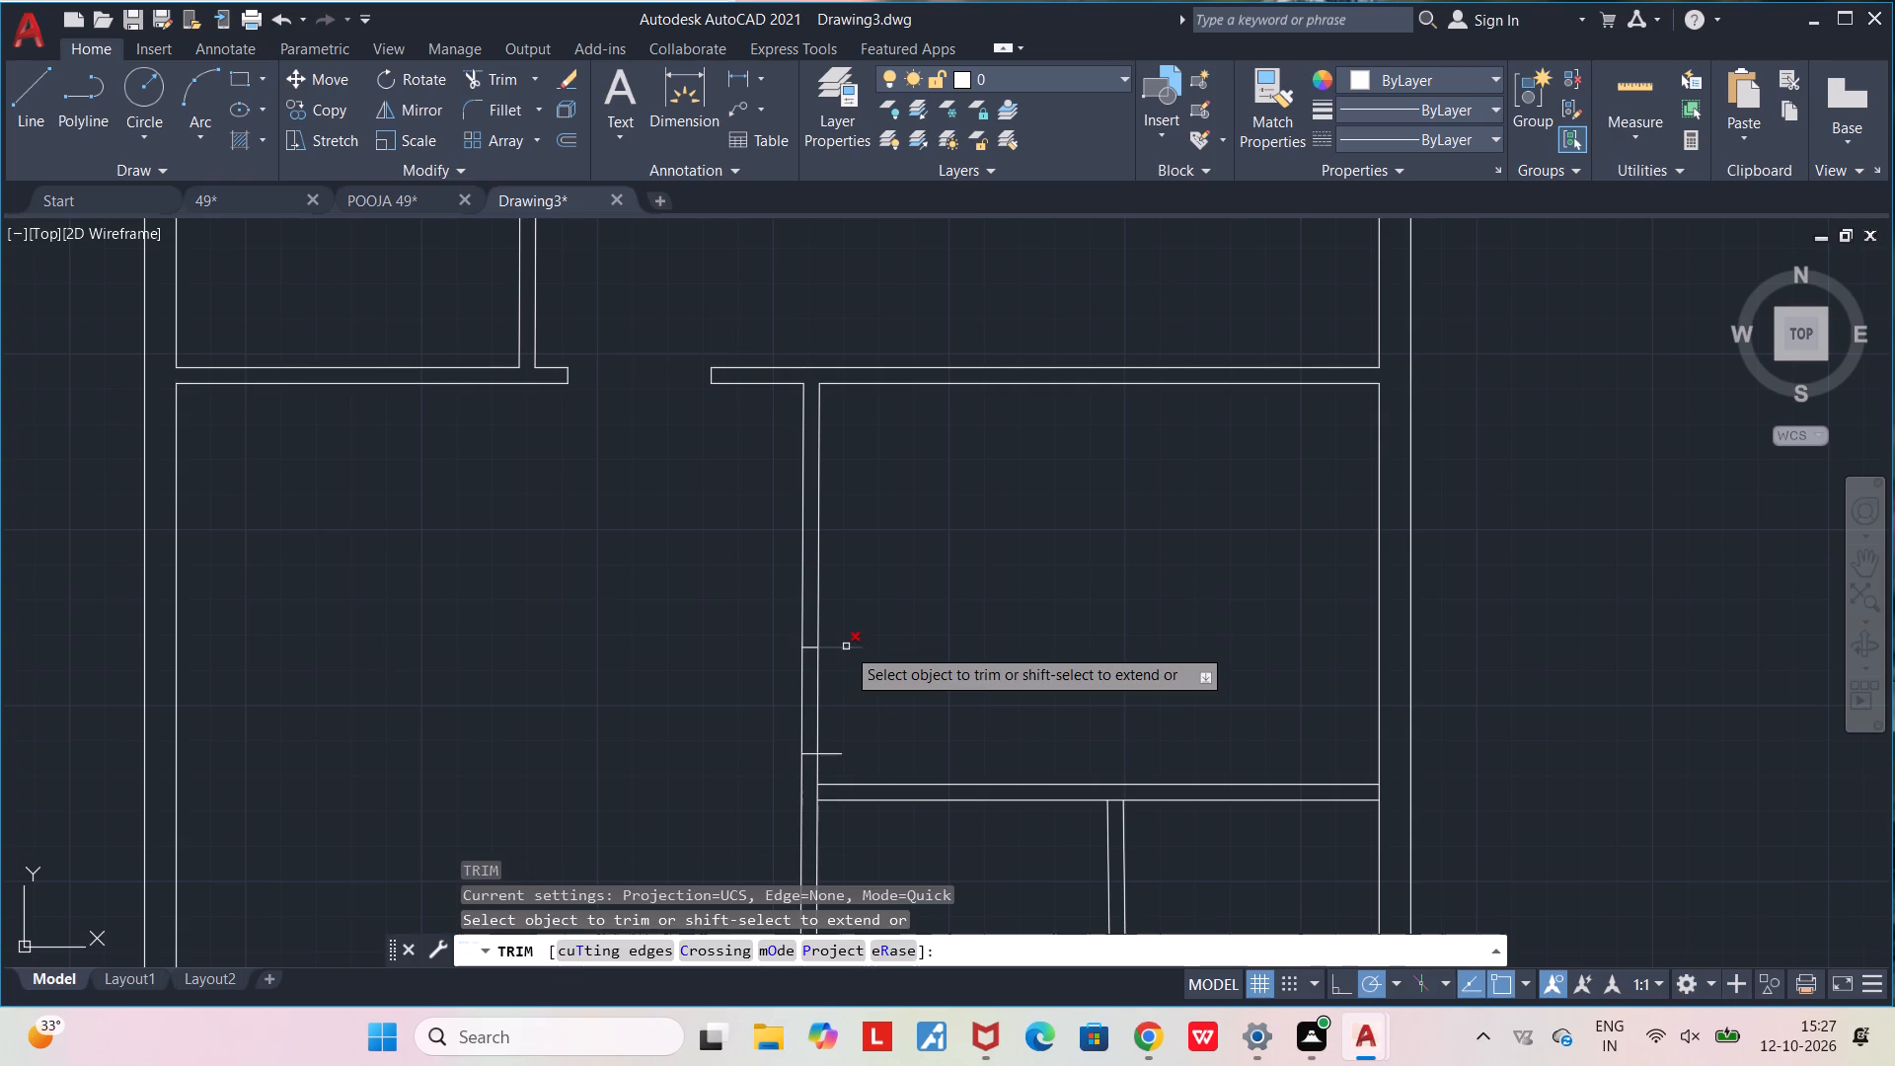
pyautogui.click(846, 647)
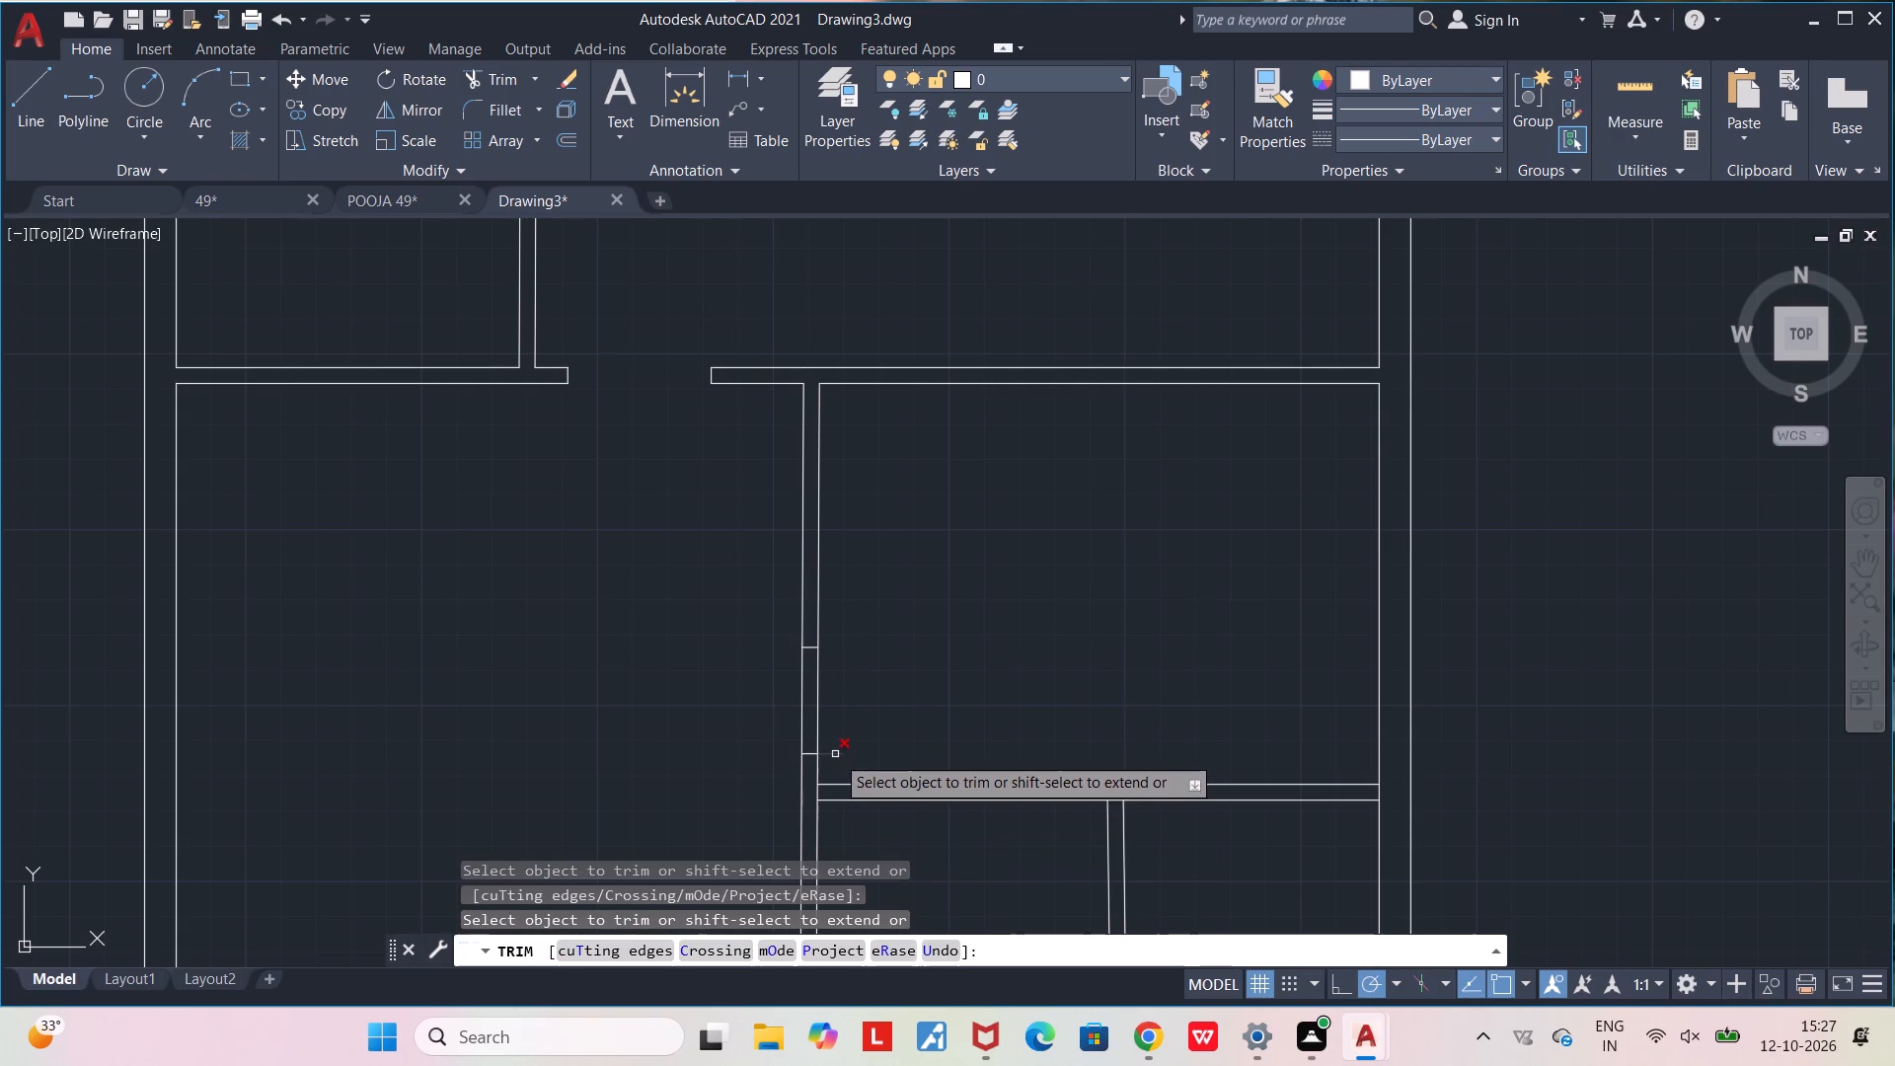
pyautogui.click(835, 754)
pyautogui.moveTo(873, 717); pyautogui.dragTo(953, 691)
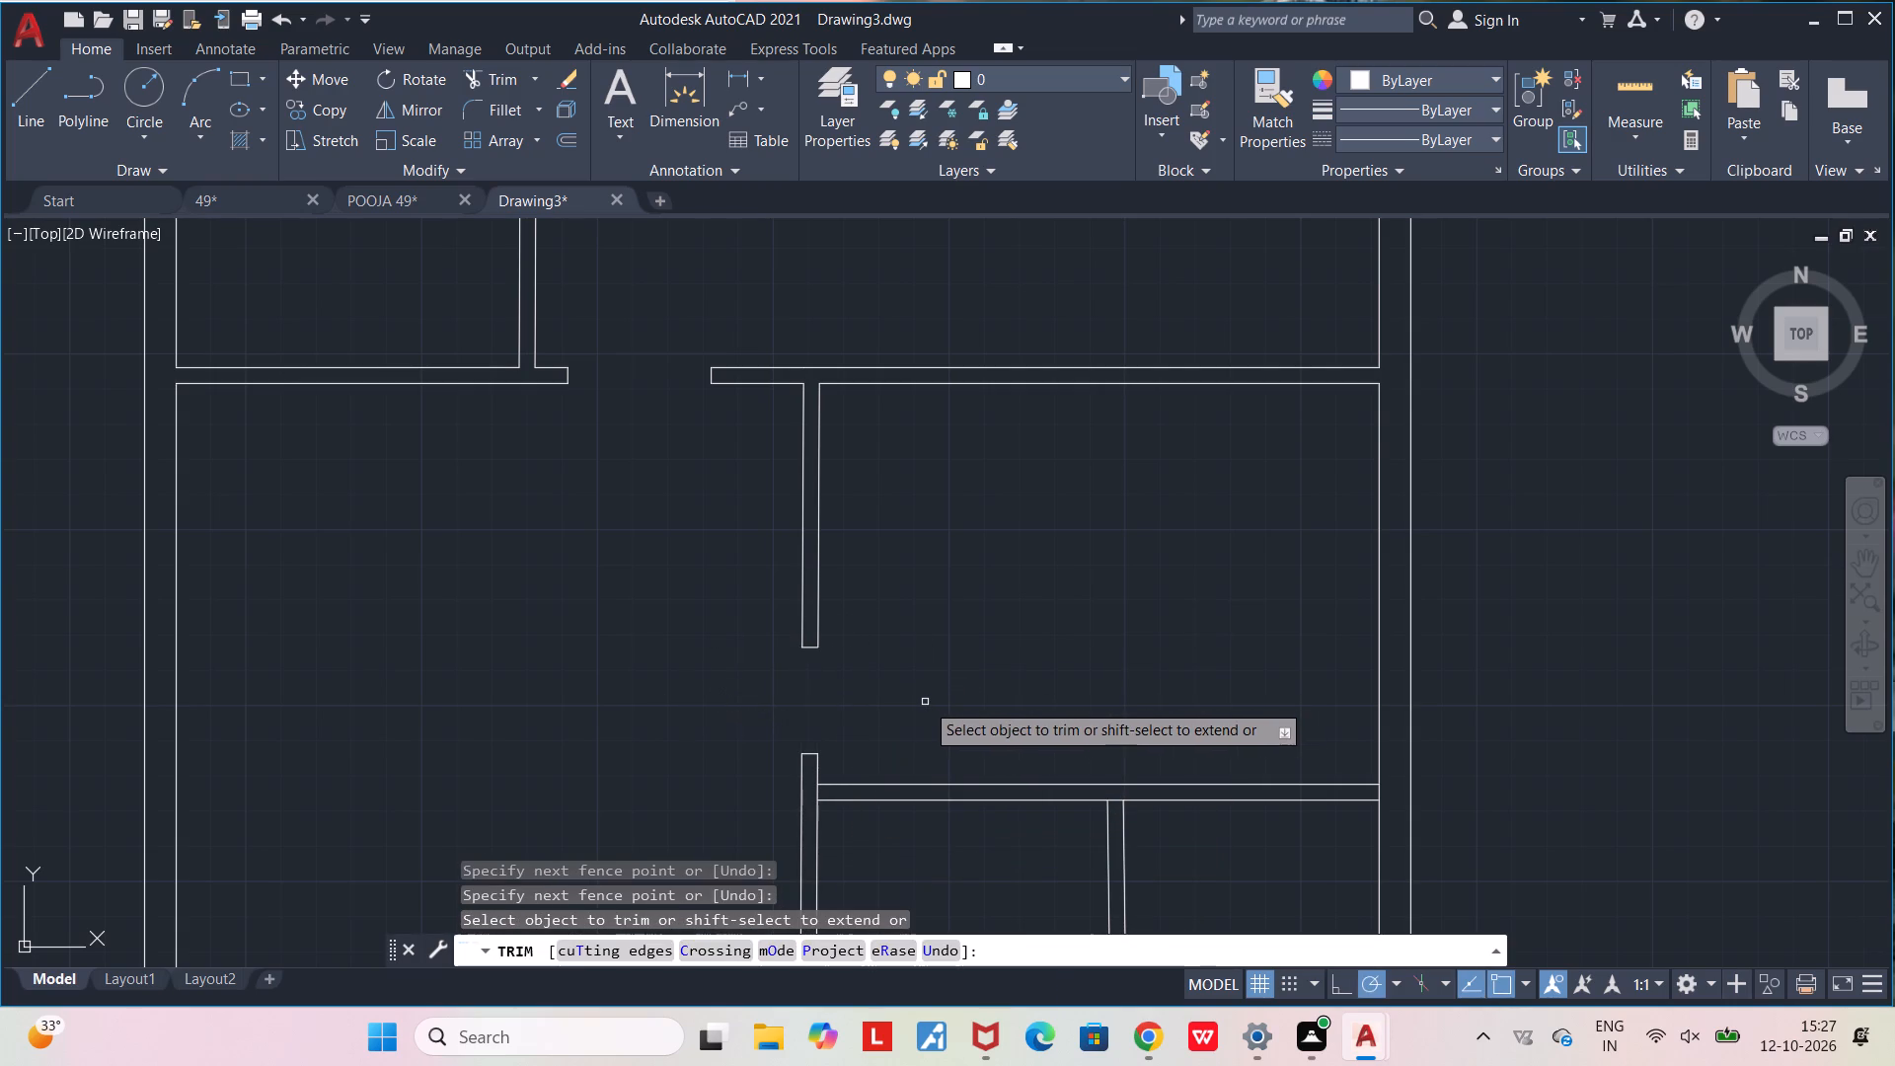
# Trim the overrunning inner wall lines at the plan's bottom-left corner so the two inner faces meet cleanly.
pyautogui.moveTo(930, 727); pyautogui.dragTo(1016, 577, button='middle')
pyautogui.scroll(-1, 1016, 577)
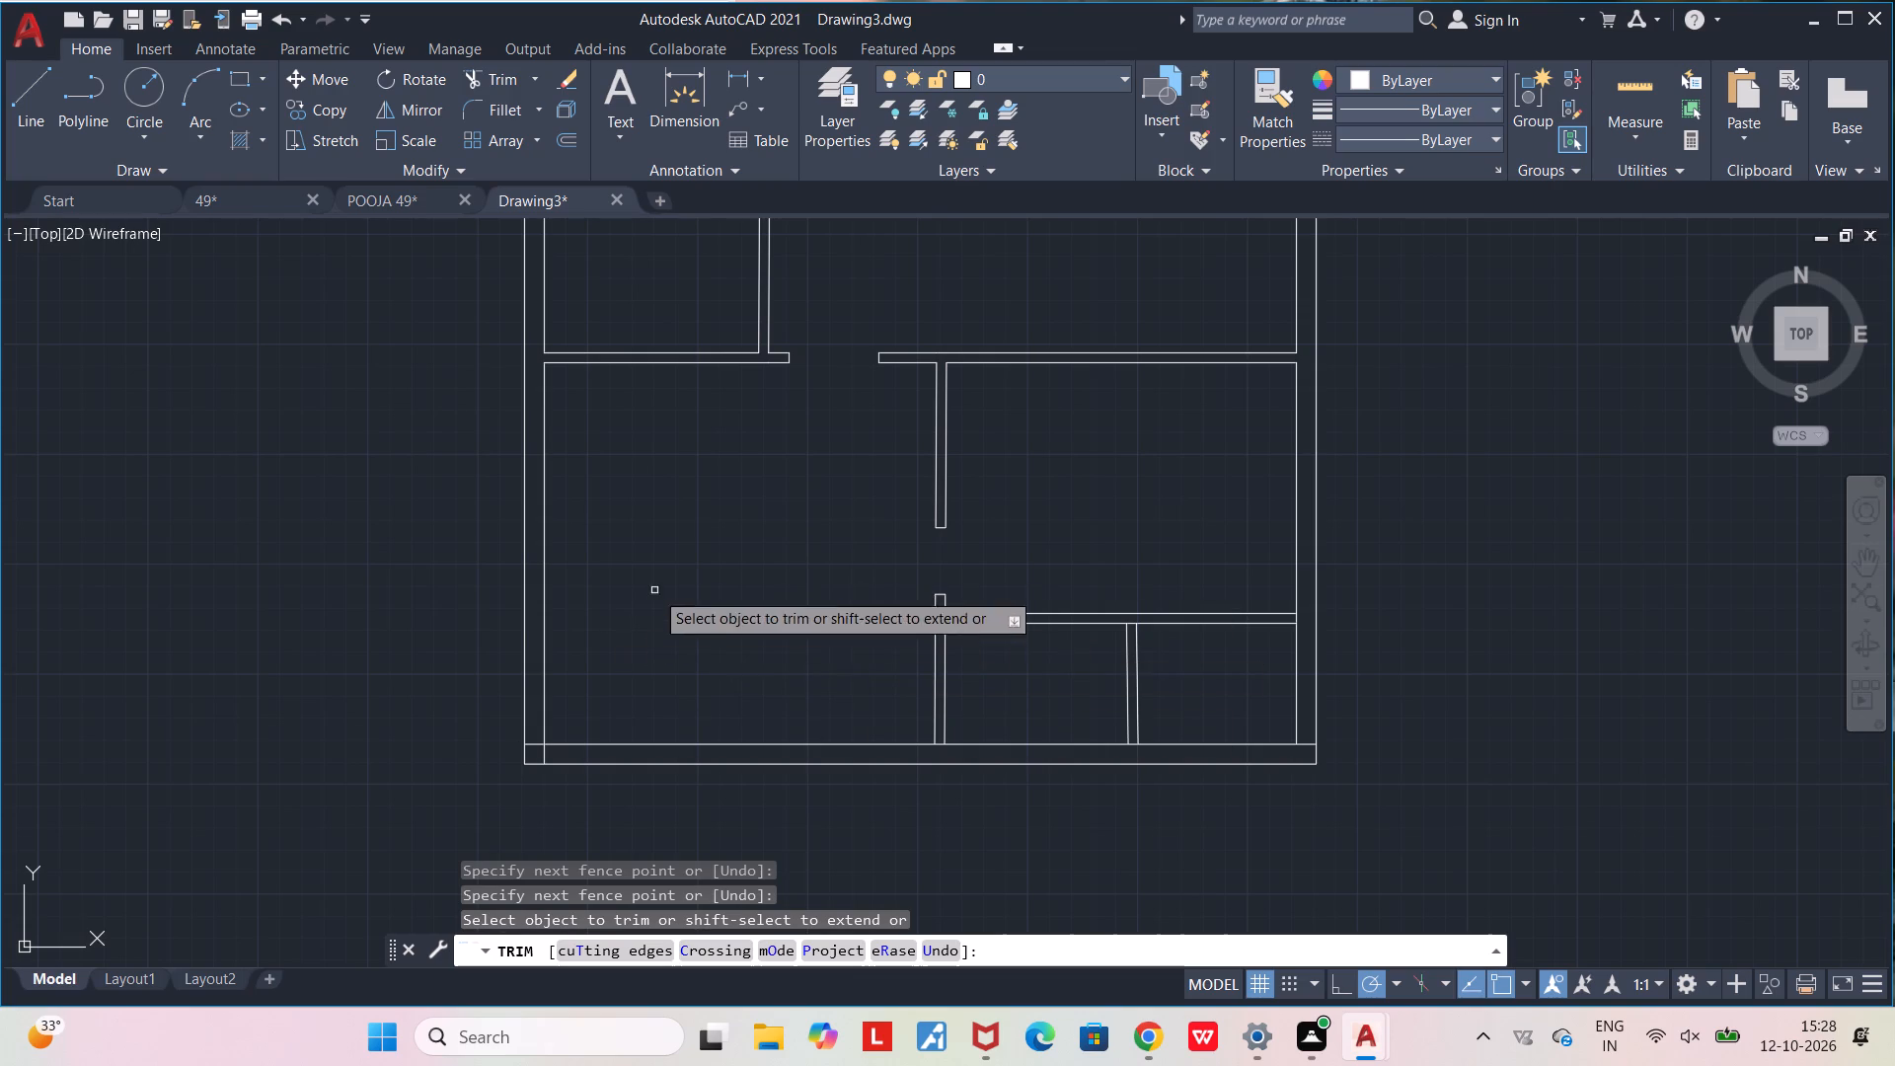
pyautogui.scroll(-3, 724, 566)
pyautogui.scroll(3, 690, 570)
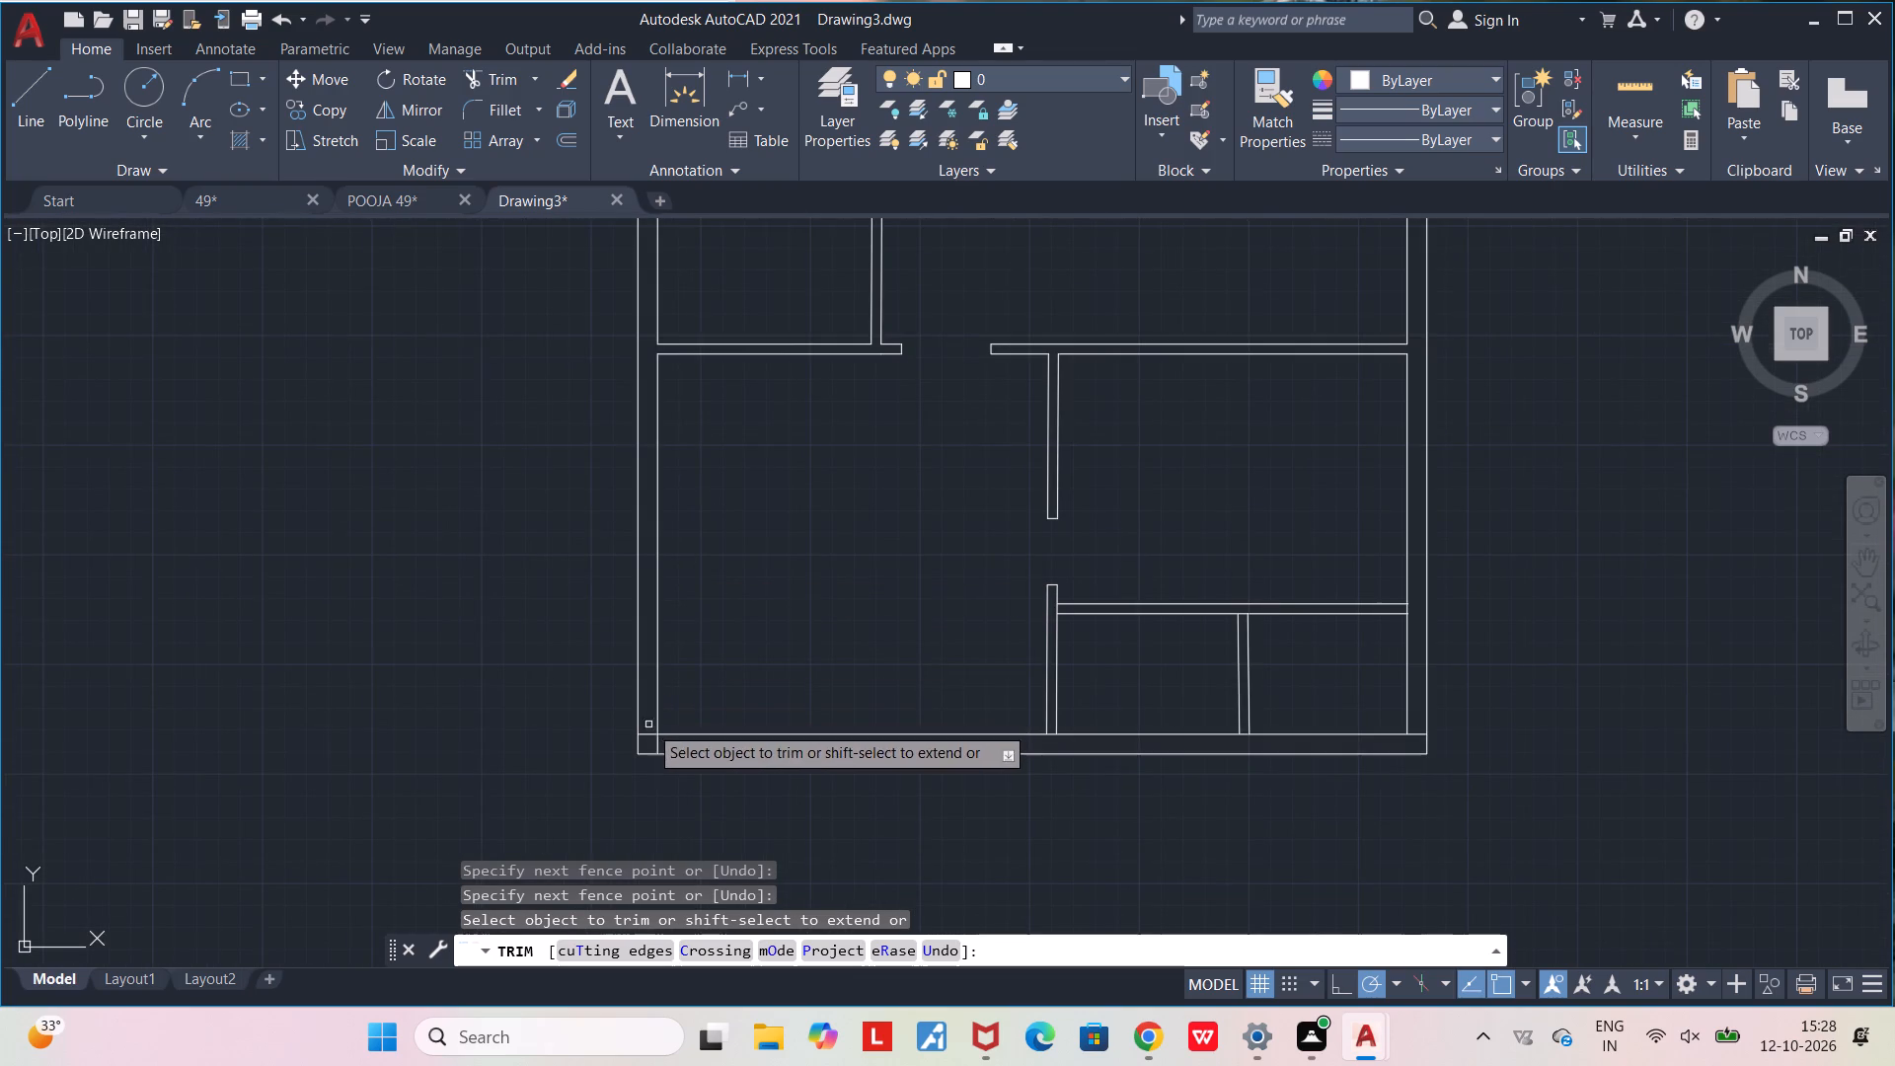
pyautogui.scroll(4, 649, 725)
pyautogui.moveTo(627, 730); pyautogui.dragTo(769, 863)
pyautogui.moveTo(743, 832); pyautogui.dragTo(573, 819, button='middle')
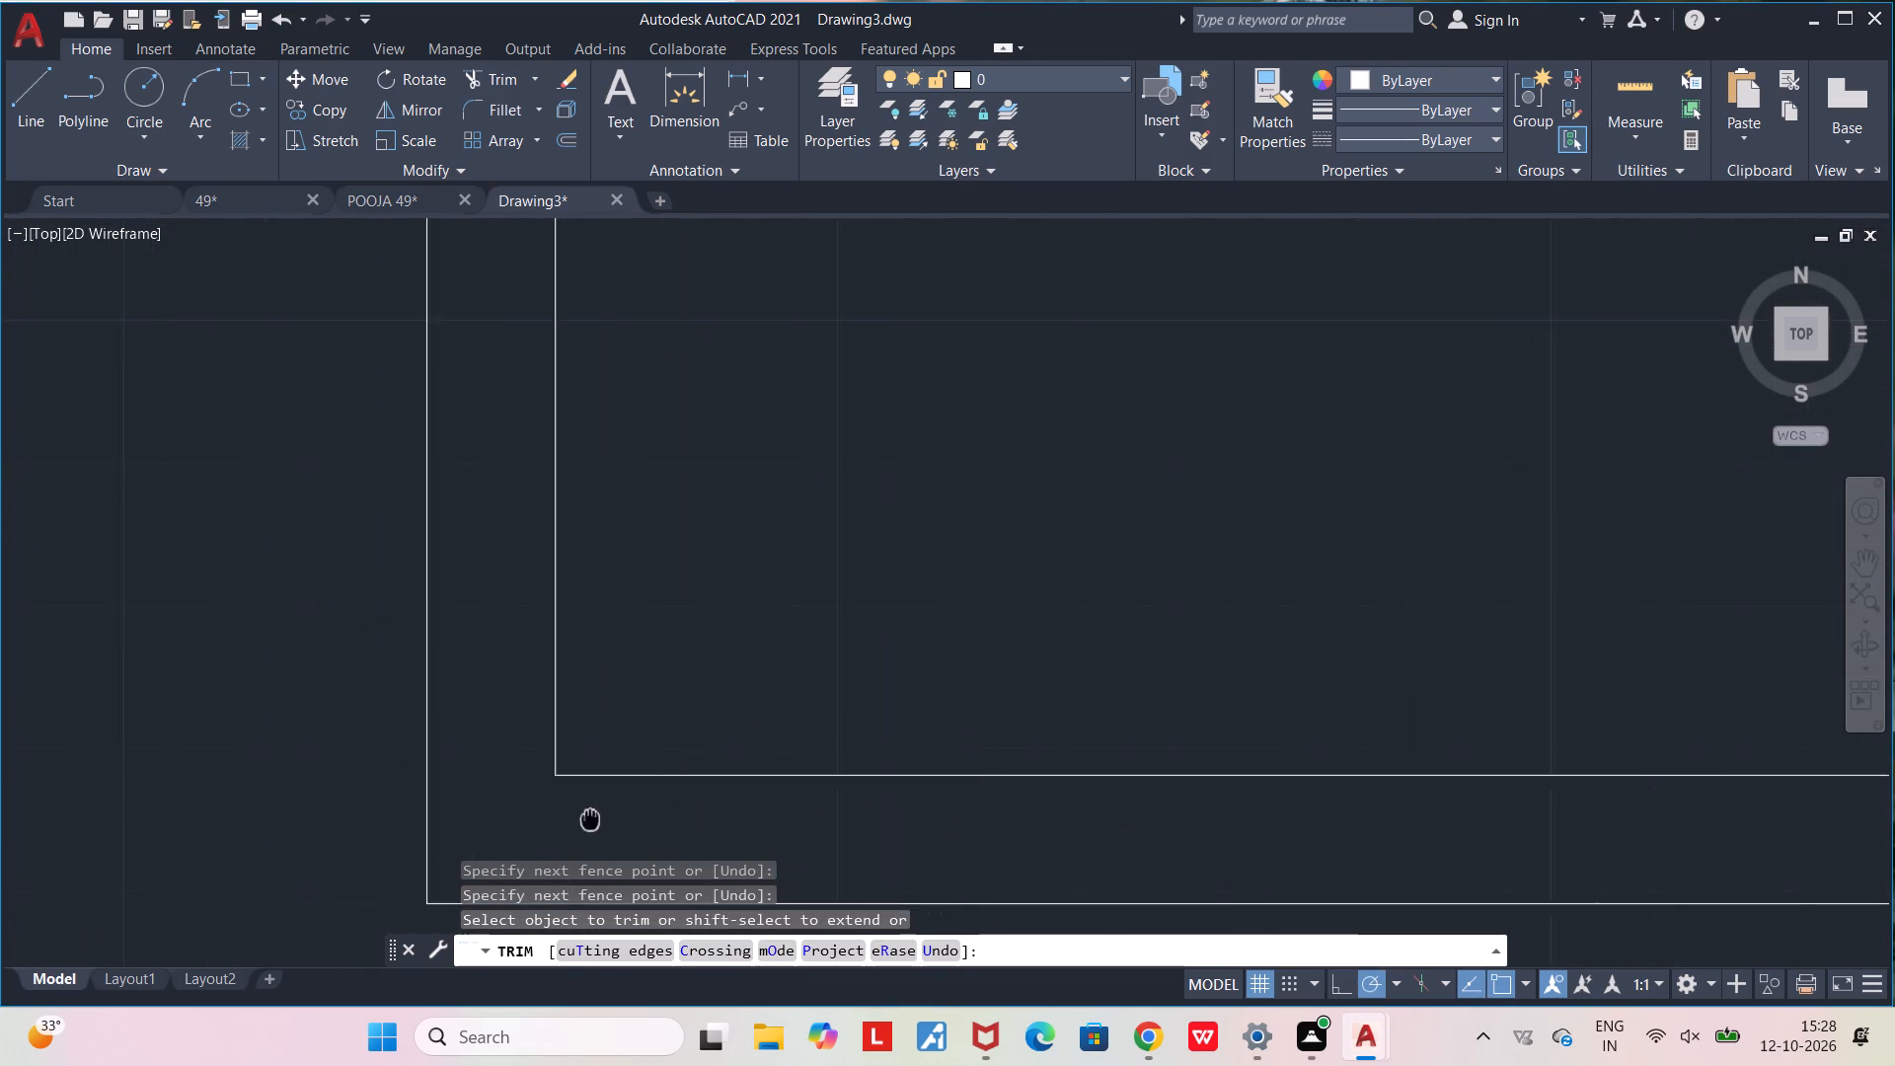
pyautogui.moveTo(573, 819); pyautogui.dragTo(531, 823, button='middle')
# Trim the right outer wall's inner face between the two faces of the horizontal partition.
pyautogui.scroll(-6, 529, 823)
pyautogui.scroll(4, 837, 765)
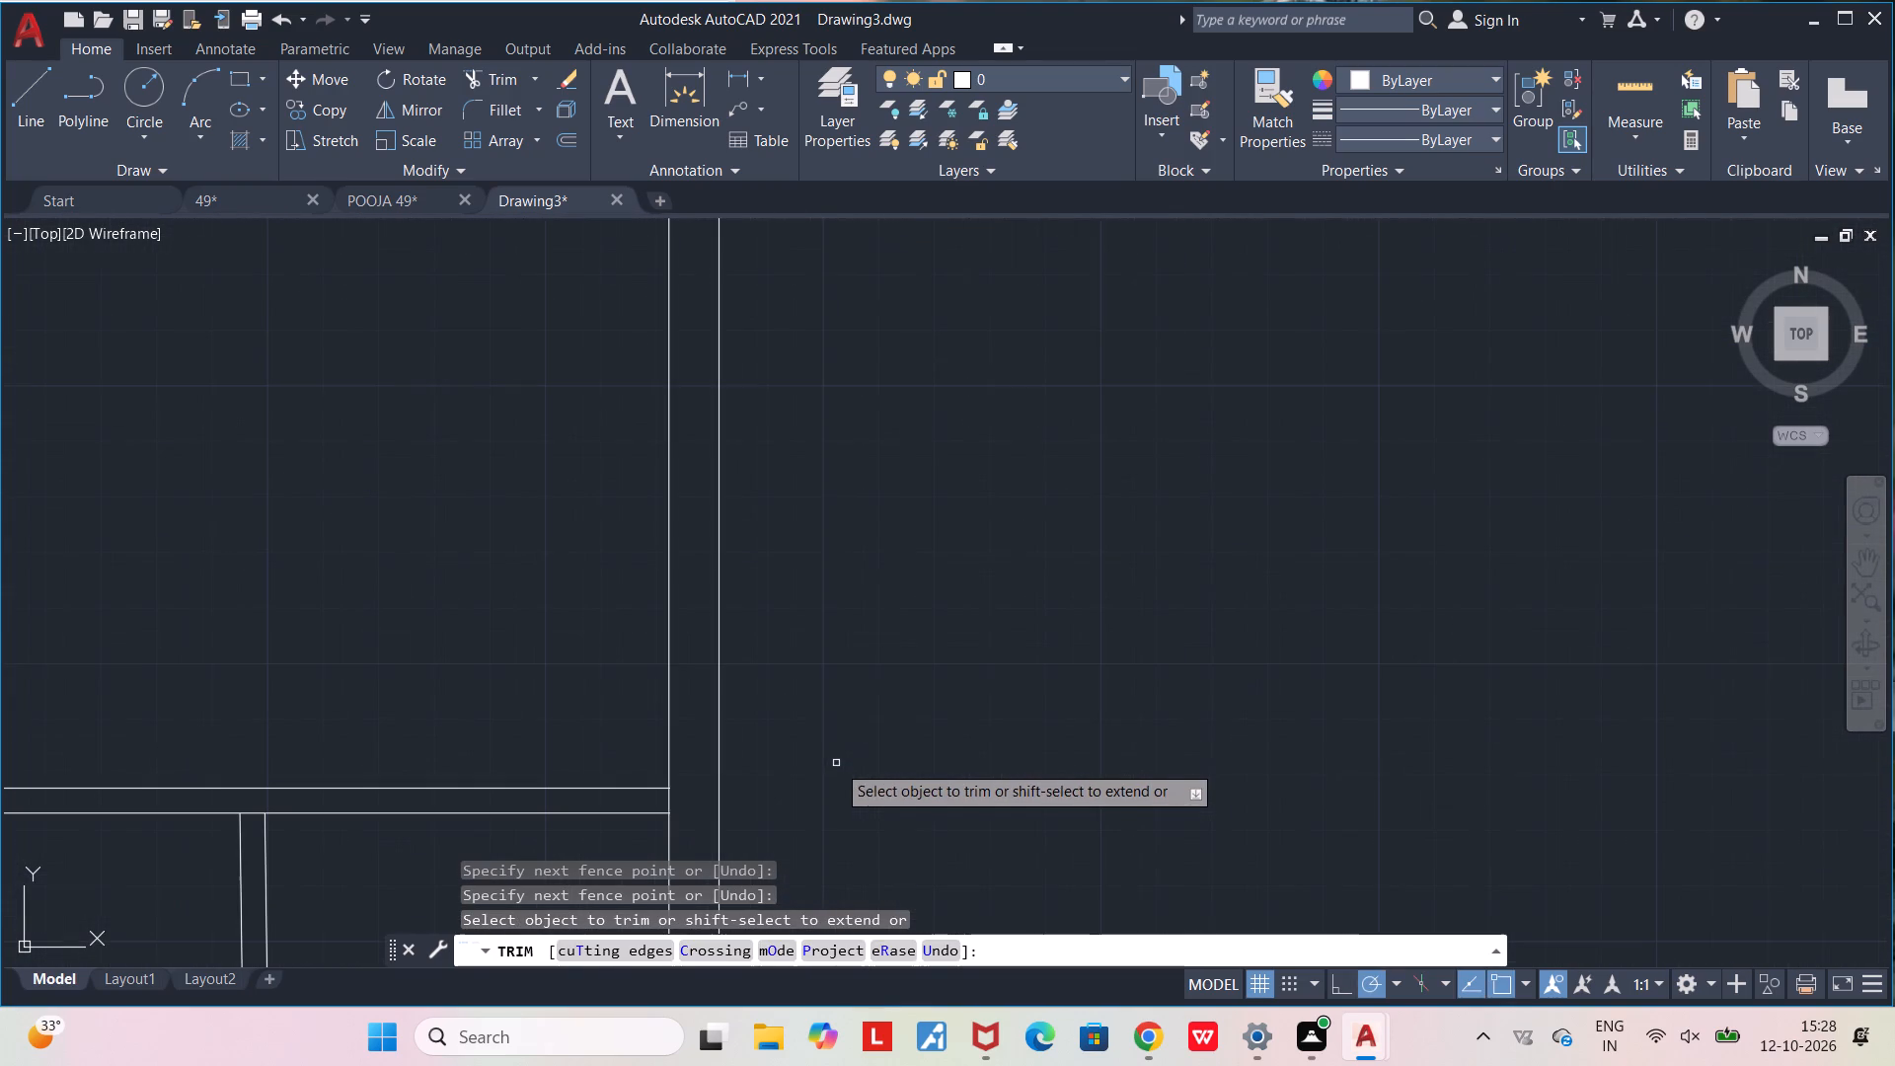
pyautogui.moveTo(673, 799); pyautogui.dragTo(653, 799)
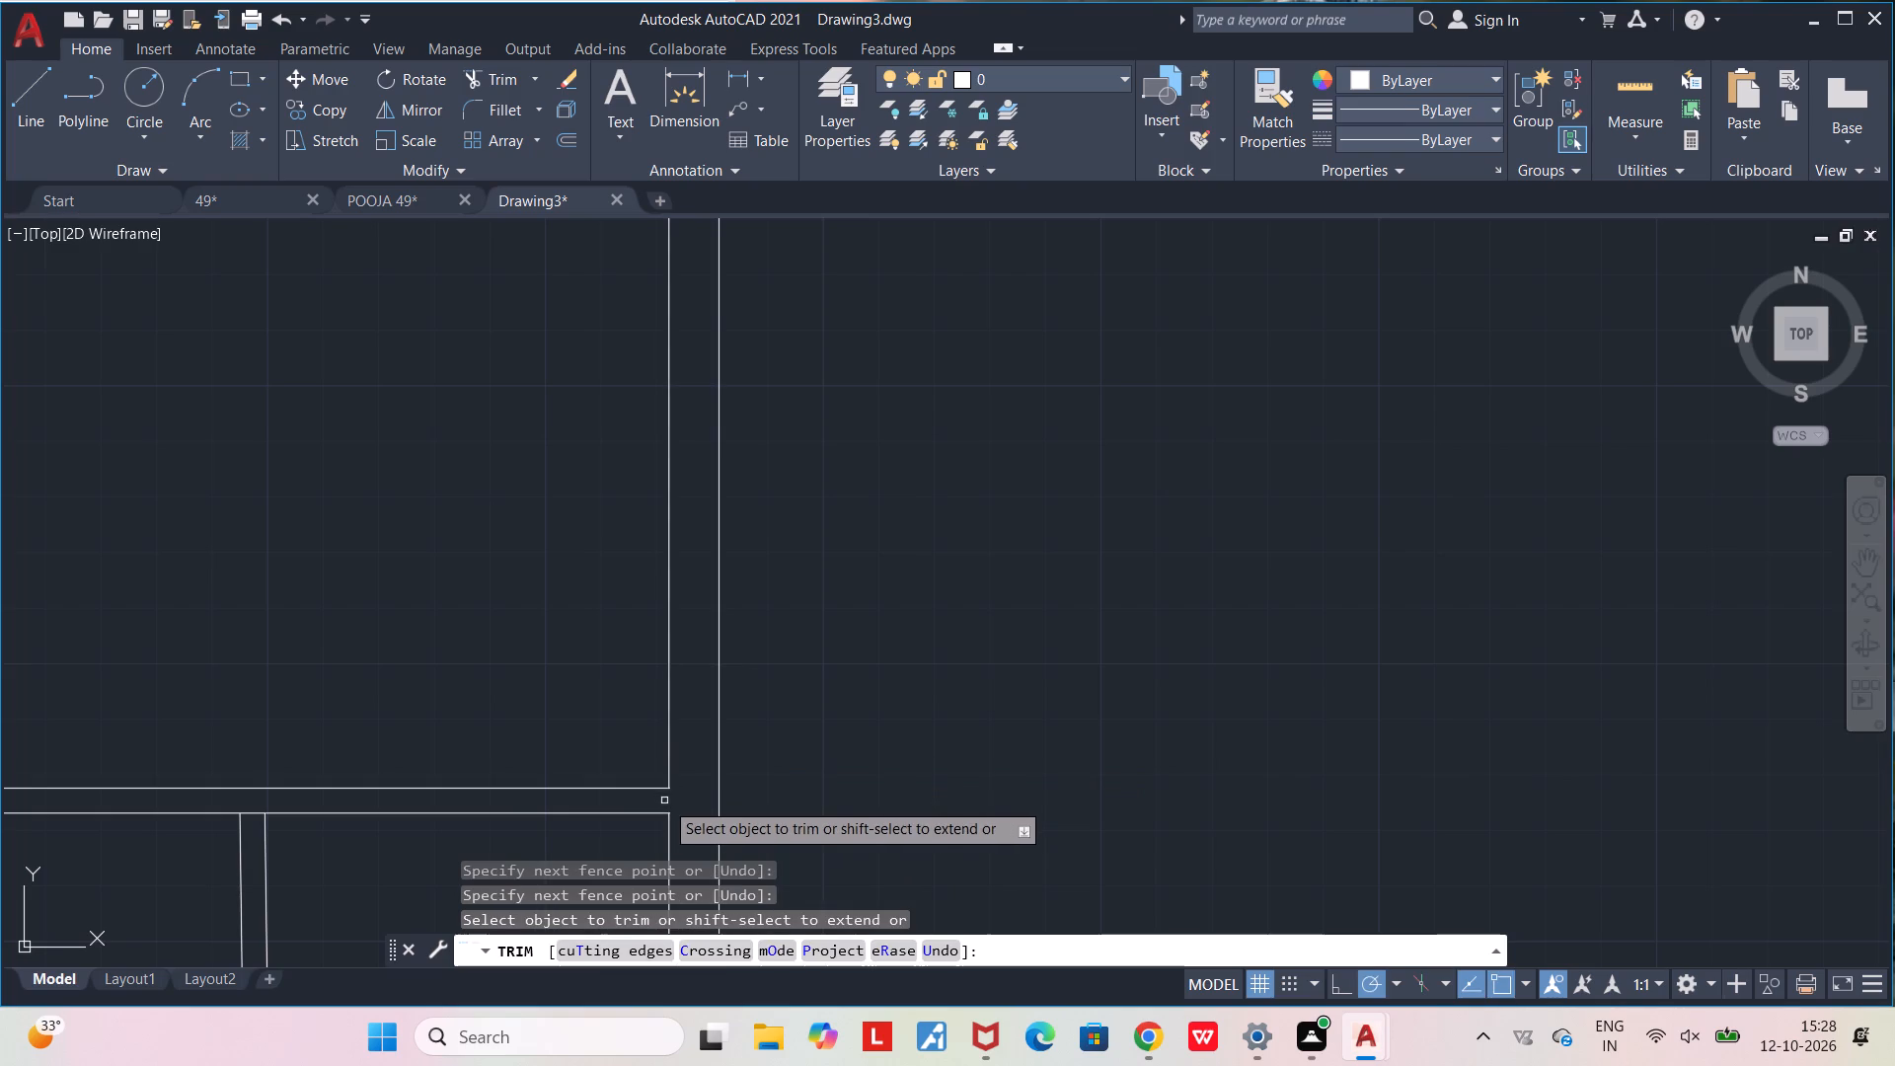
# Trim the bottom wall's inner line from the small partition's left face to the right outer wall, including the leftover corner piece.
pyautogui.scroll(-3, 666, 798)
pyautogui.moveTo(818, 730); pyautogui.dragTo(943, 422, button='middle')
pyautogui.scroll(3, 698, 554)
pyautogui.moveTo(671, 620); pyautogui.dragTo(669, 584)
pyautogui.scroll(-3, 669, 593)
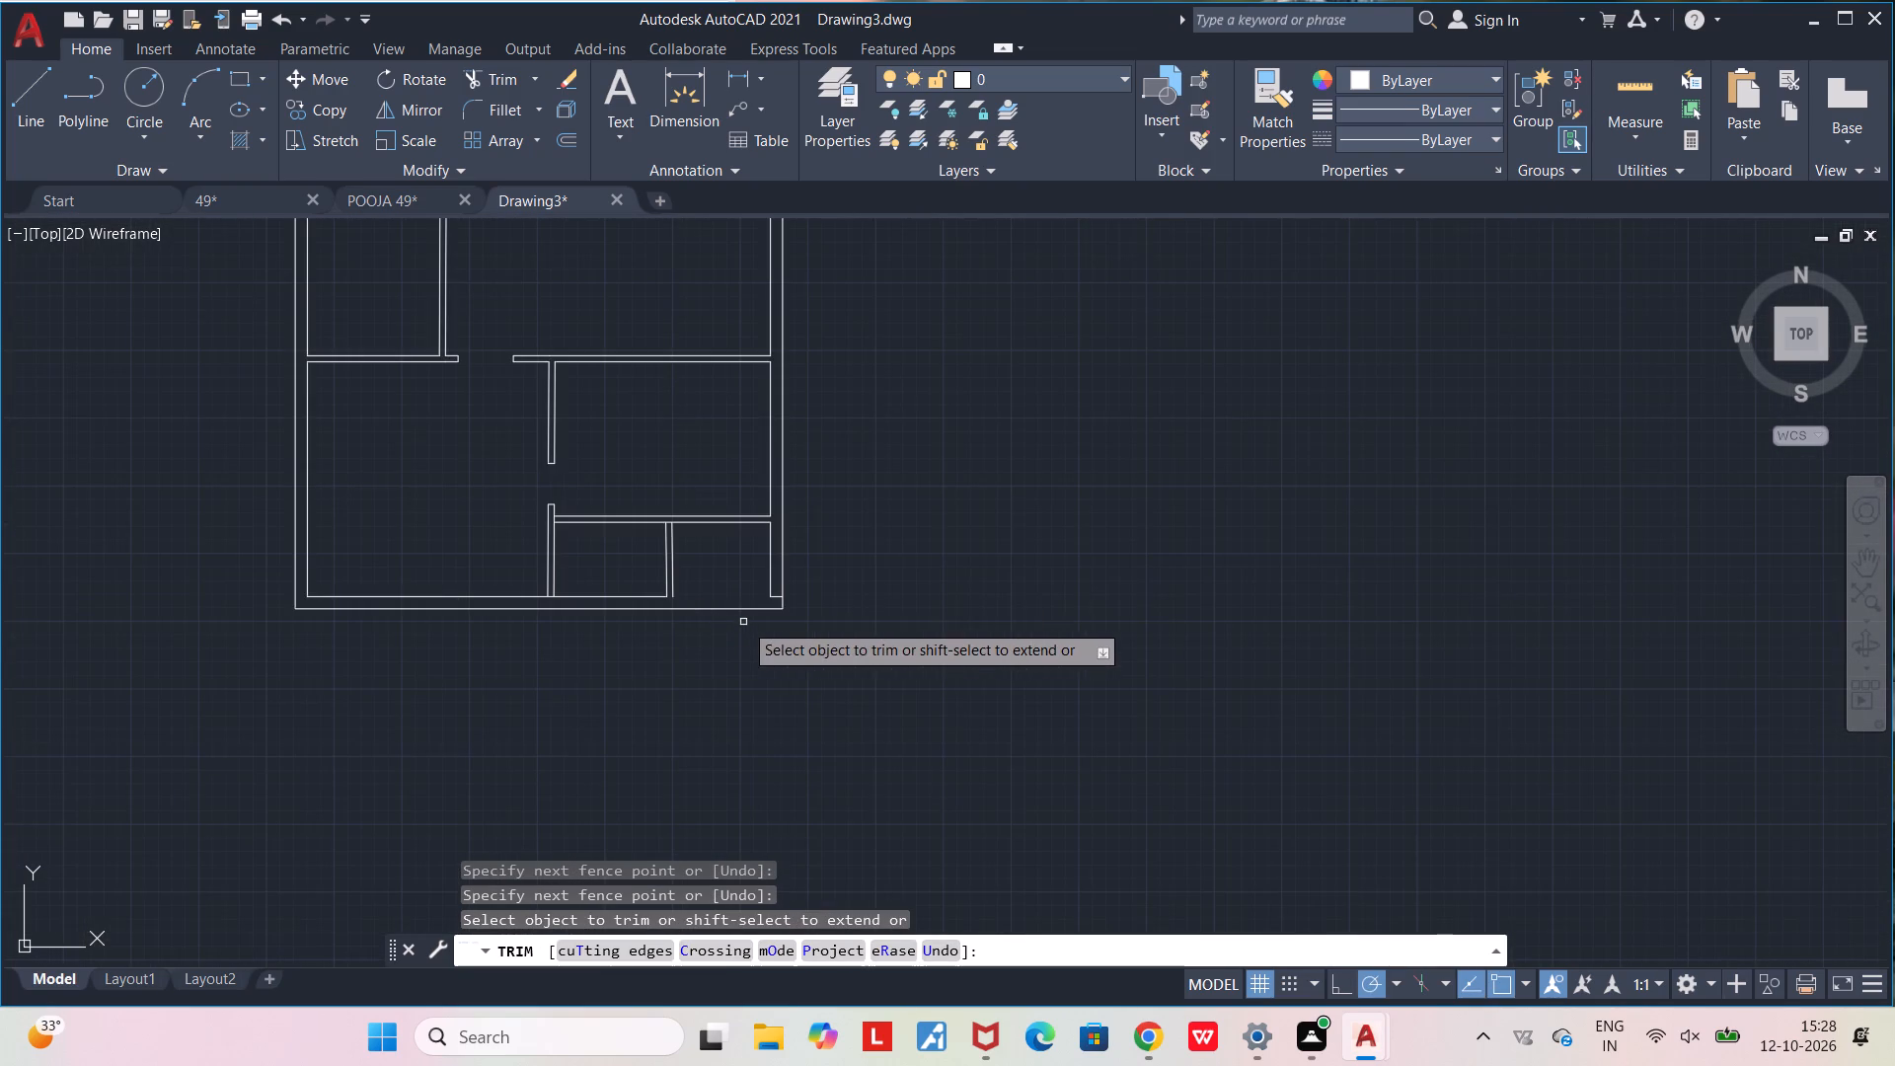
pyautogui.scroll(4, 743, 622)
pyautogui.moveTo(922, 495); pyautogui.dragTo(936, 441)
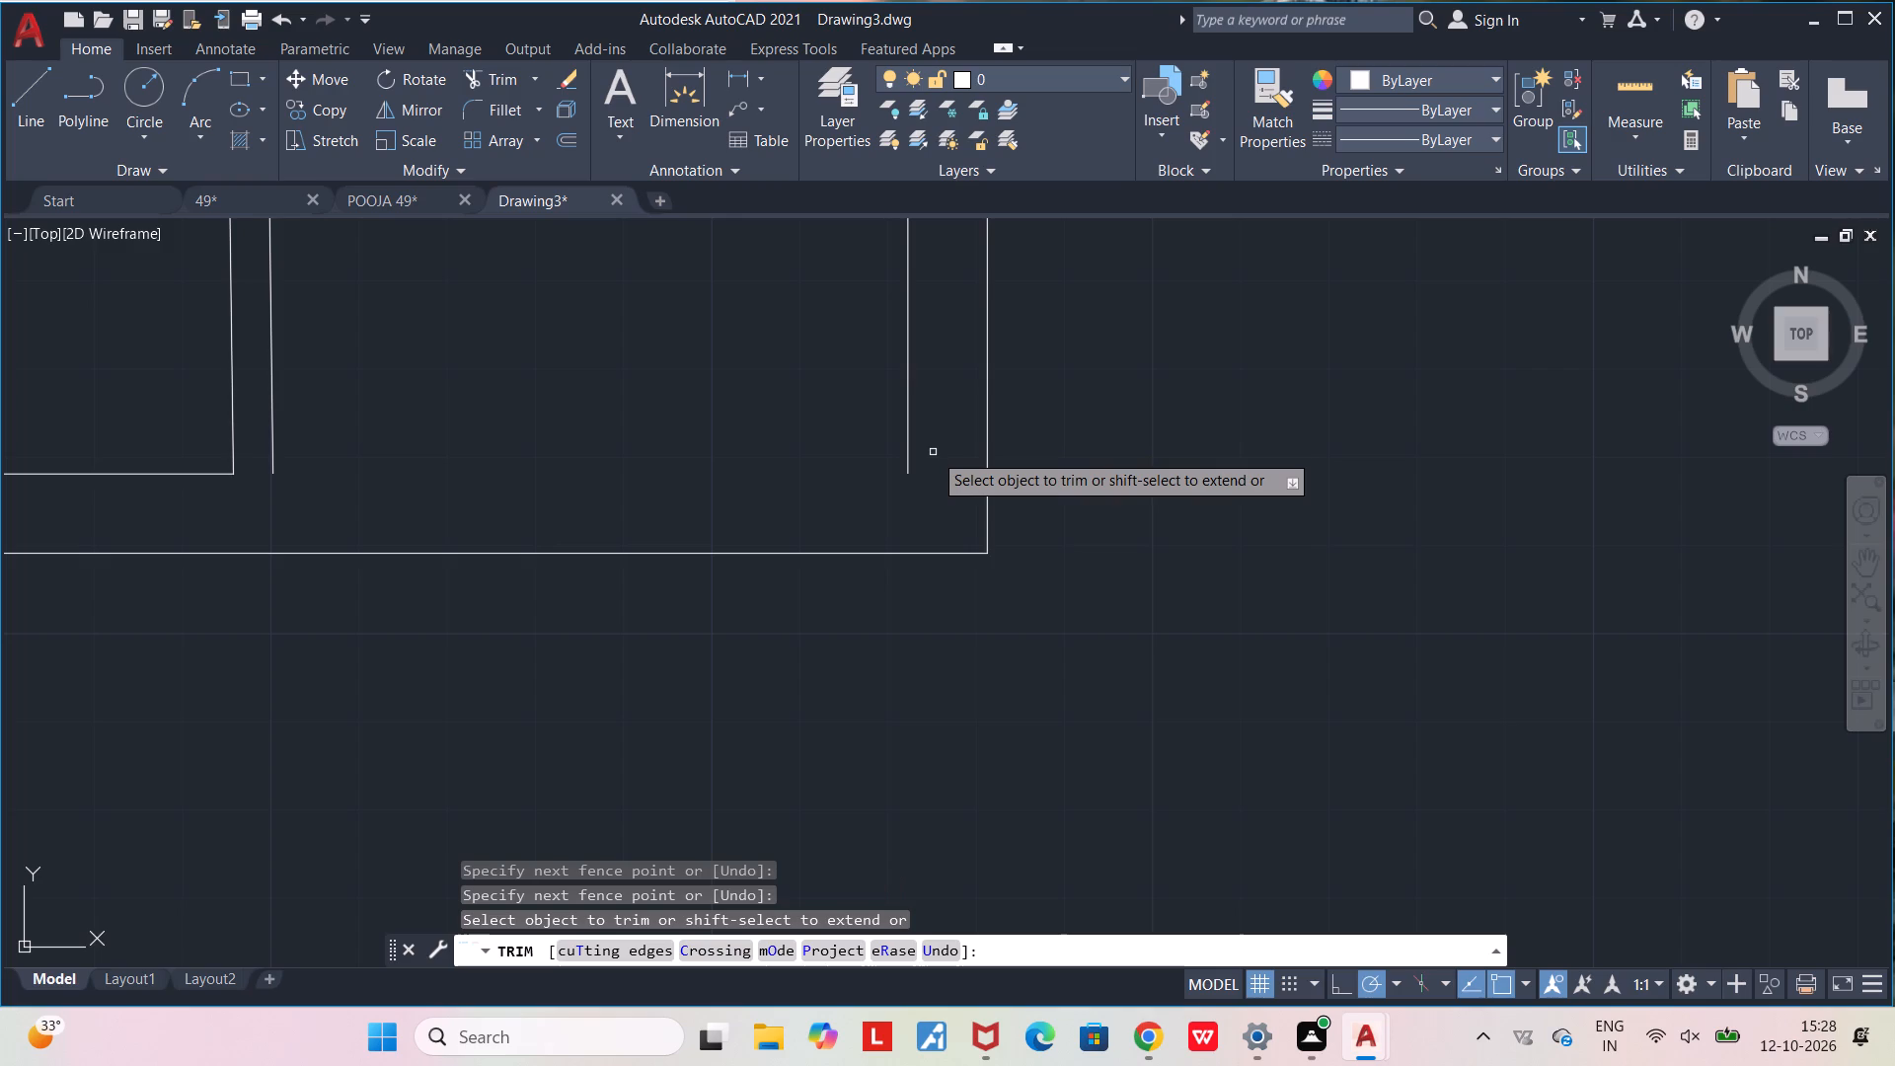
# Draw a line closing the bottom wall's inner face from the small partition's right face to the right outer wall's inner face.
pyautogui.press('l')
pyautogui.press('Return')
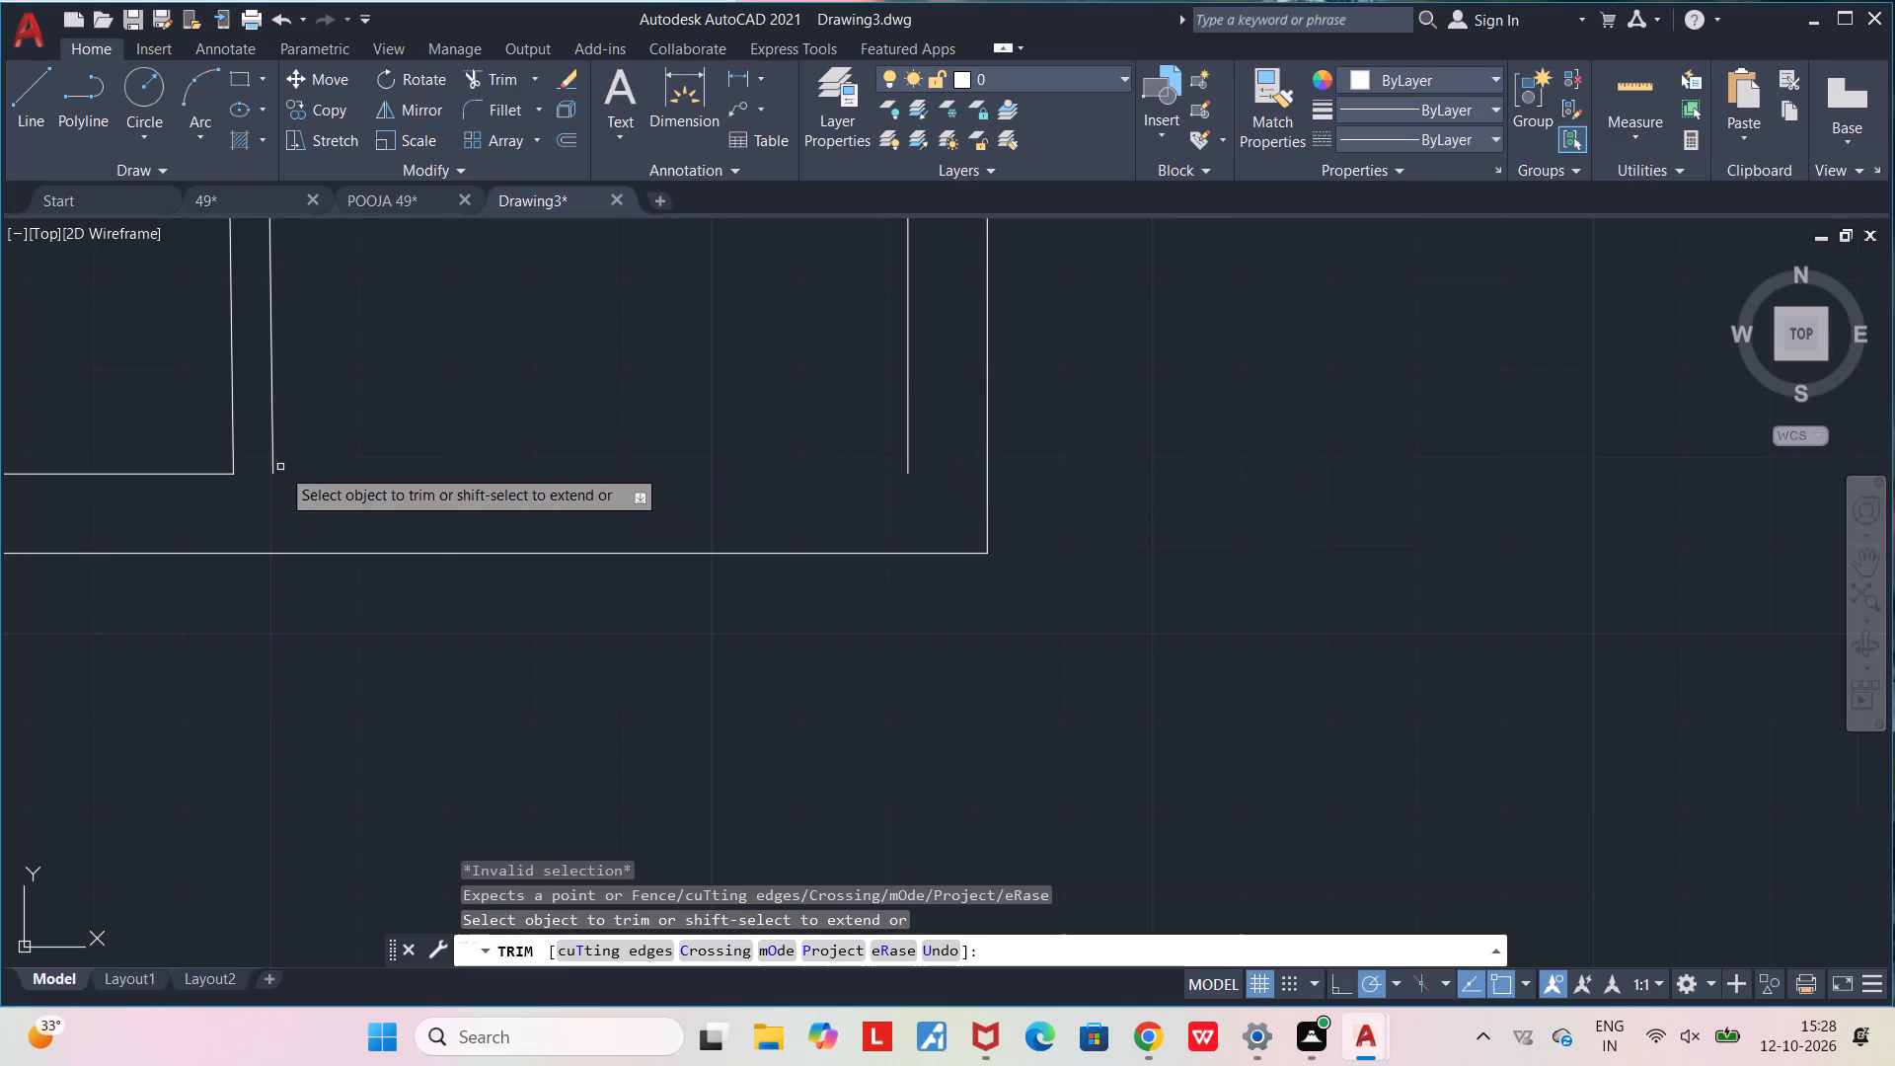
pyautogui.press('Escape')
pyautogui.press('Escape')
pyautogui.press('l')
pyautogui.press('Return')
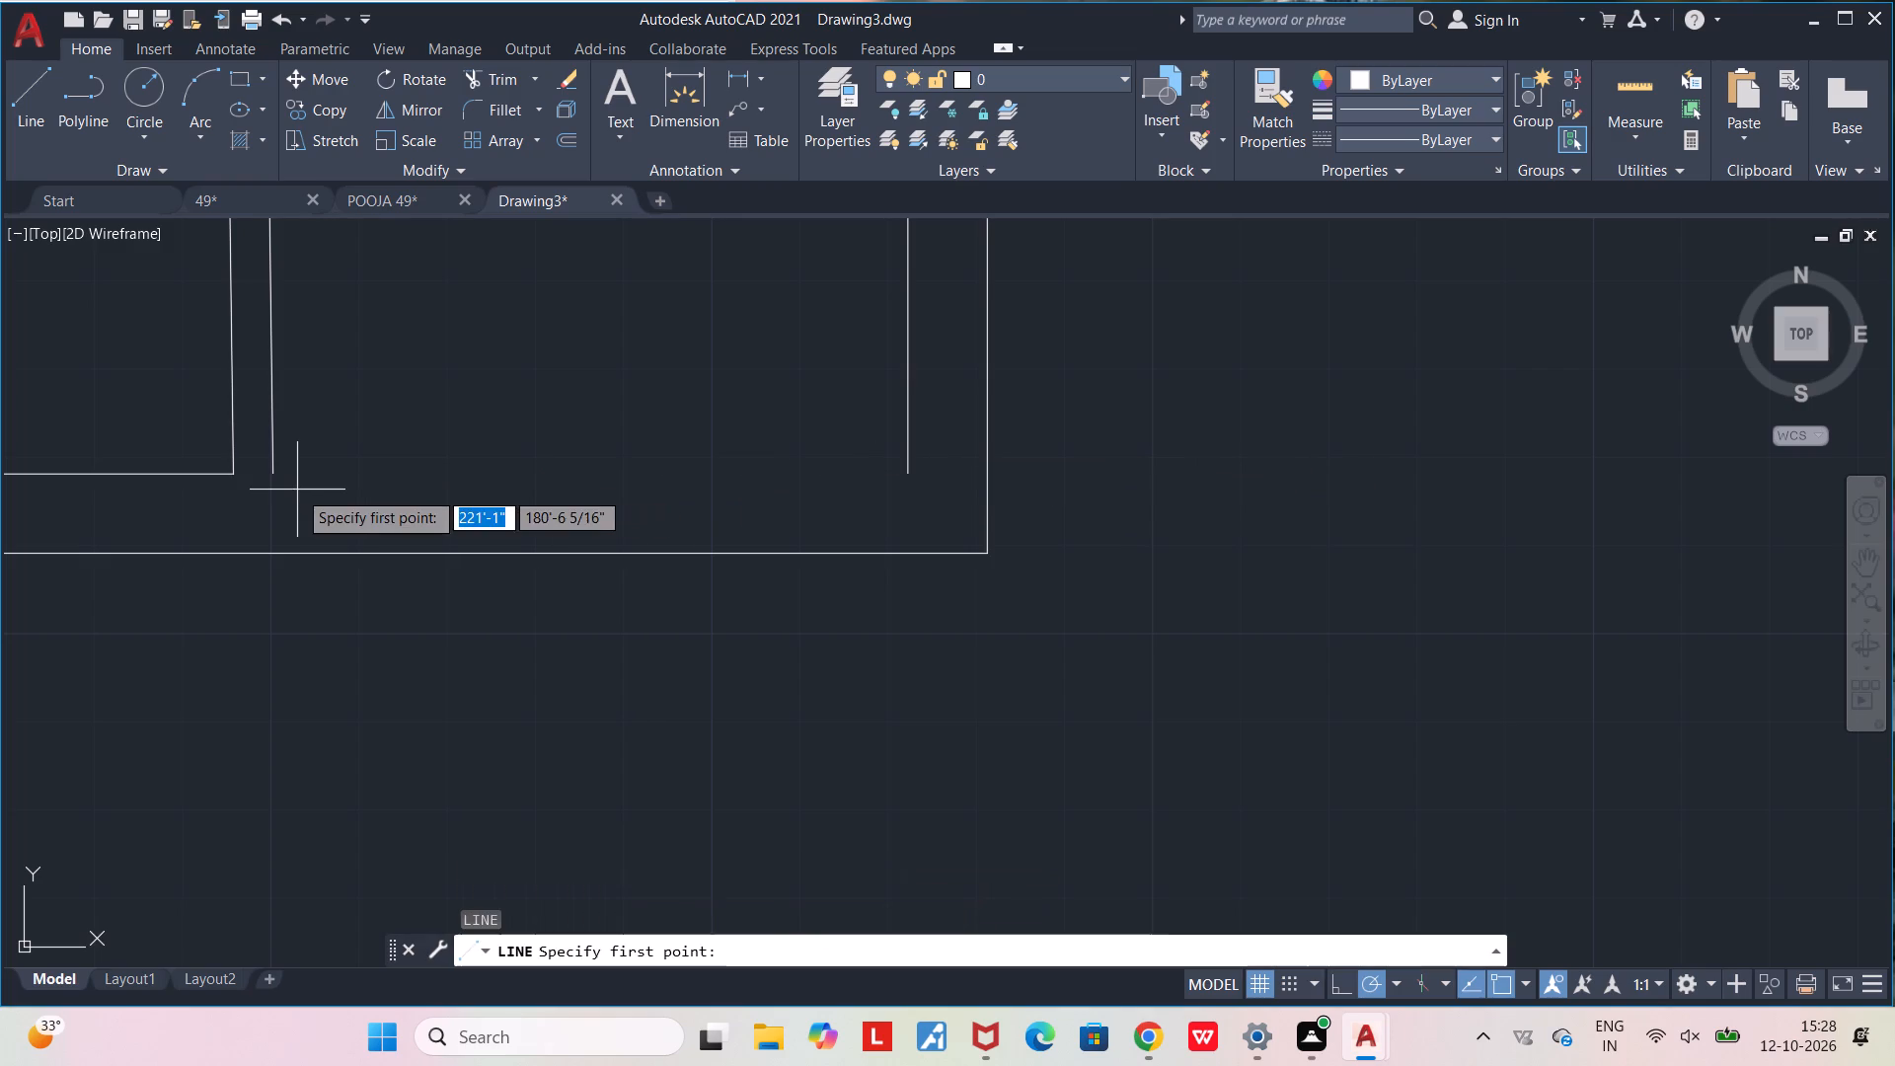
pyautogui.click(279, 476)
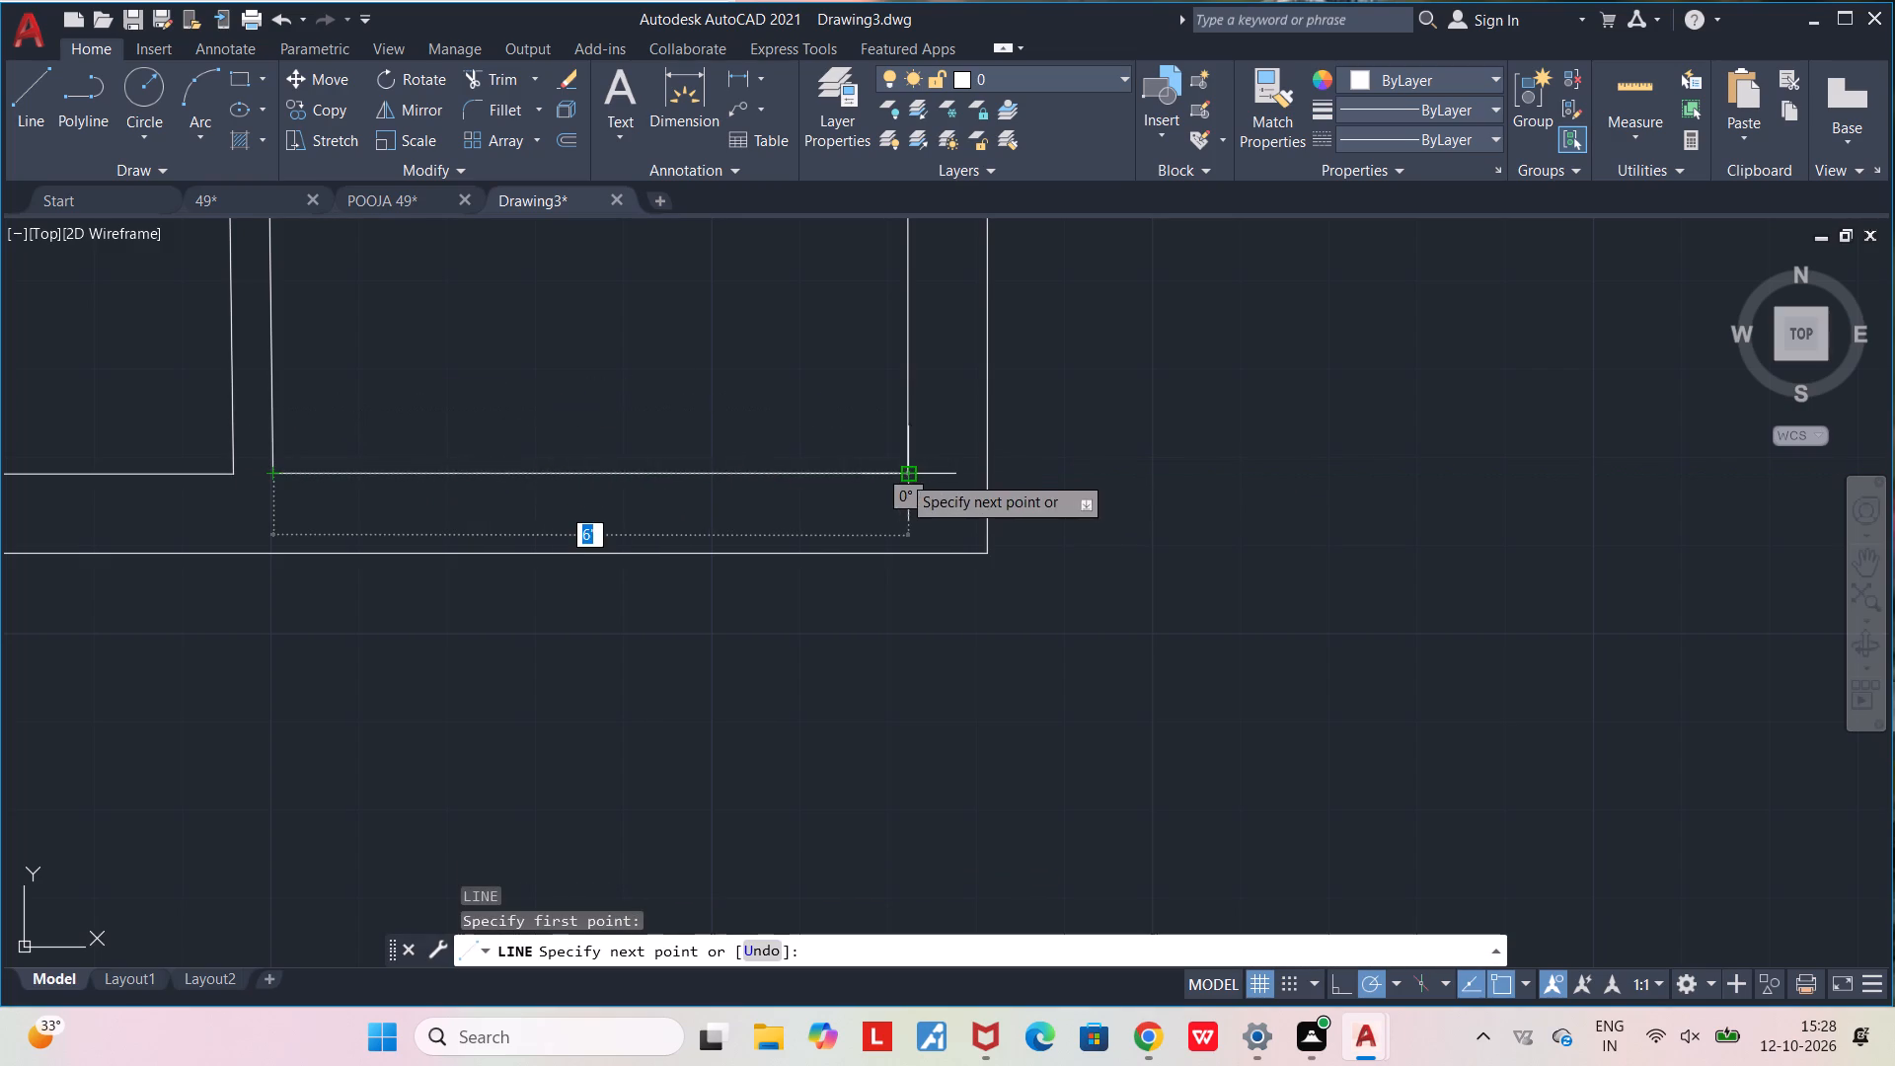
pyautogui.click(901, 474)
pyautogui.press('Escape')
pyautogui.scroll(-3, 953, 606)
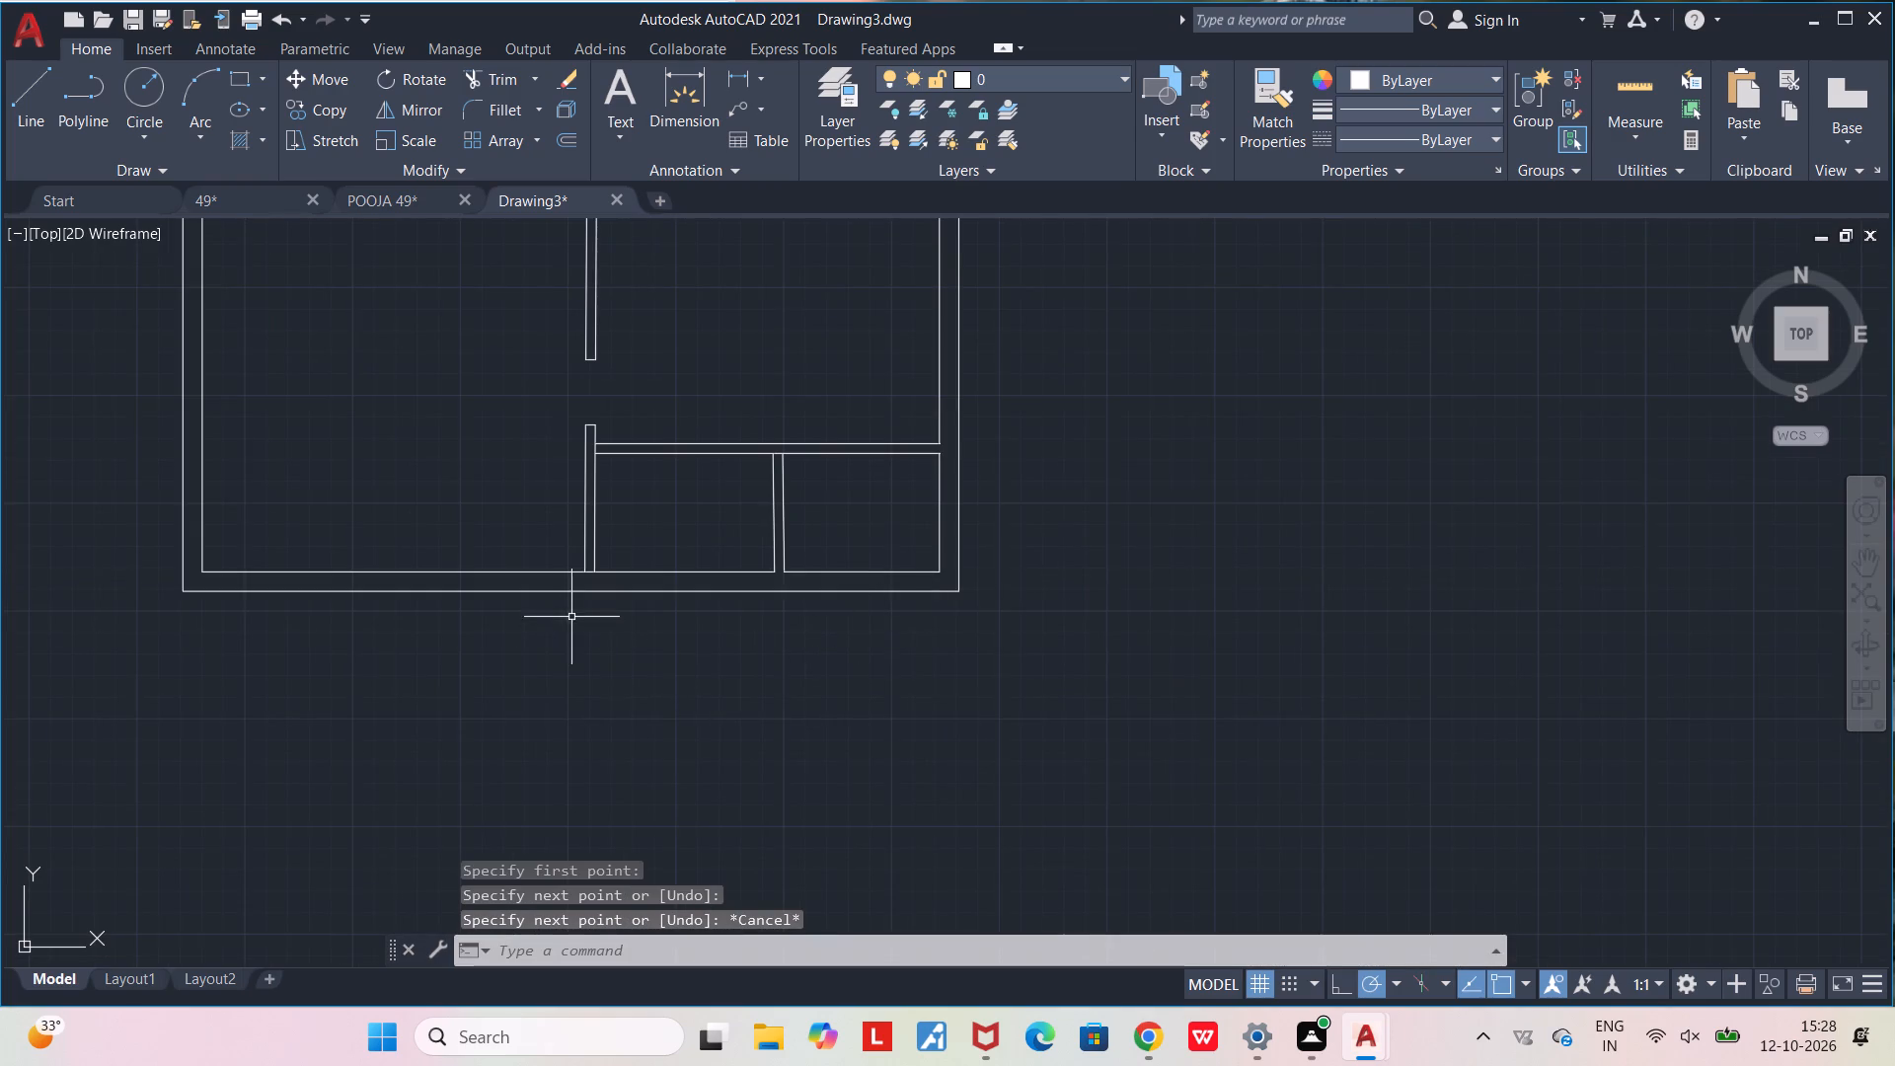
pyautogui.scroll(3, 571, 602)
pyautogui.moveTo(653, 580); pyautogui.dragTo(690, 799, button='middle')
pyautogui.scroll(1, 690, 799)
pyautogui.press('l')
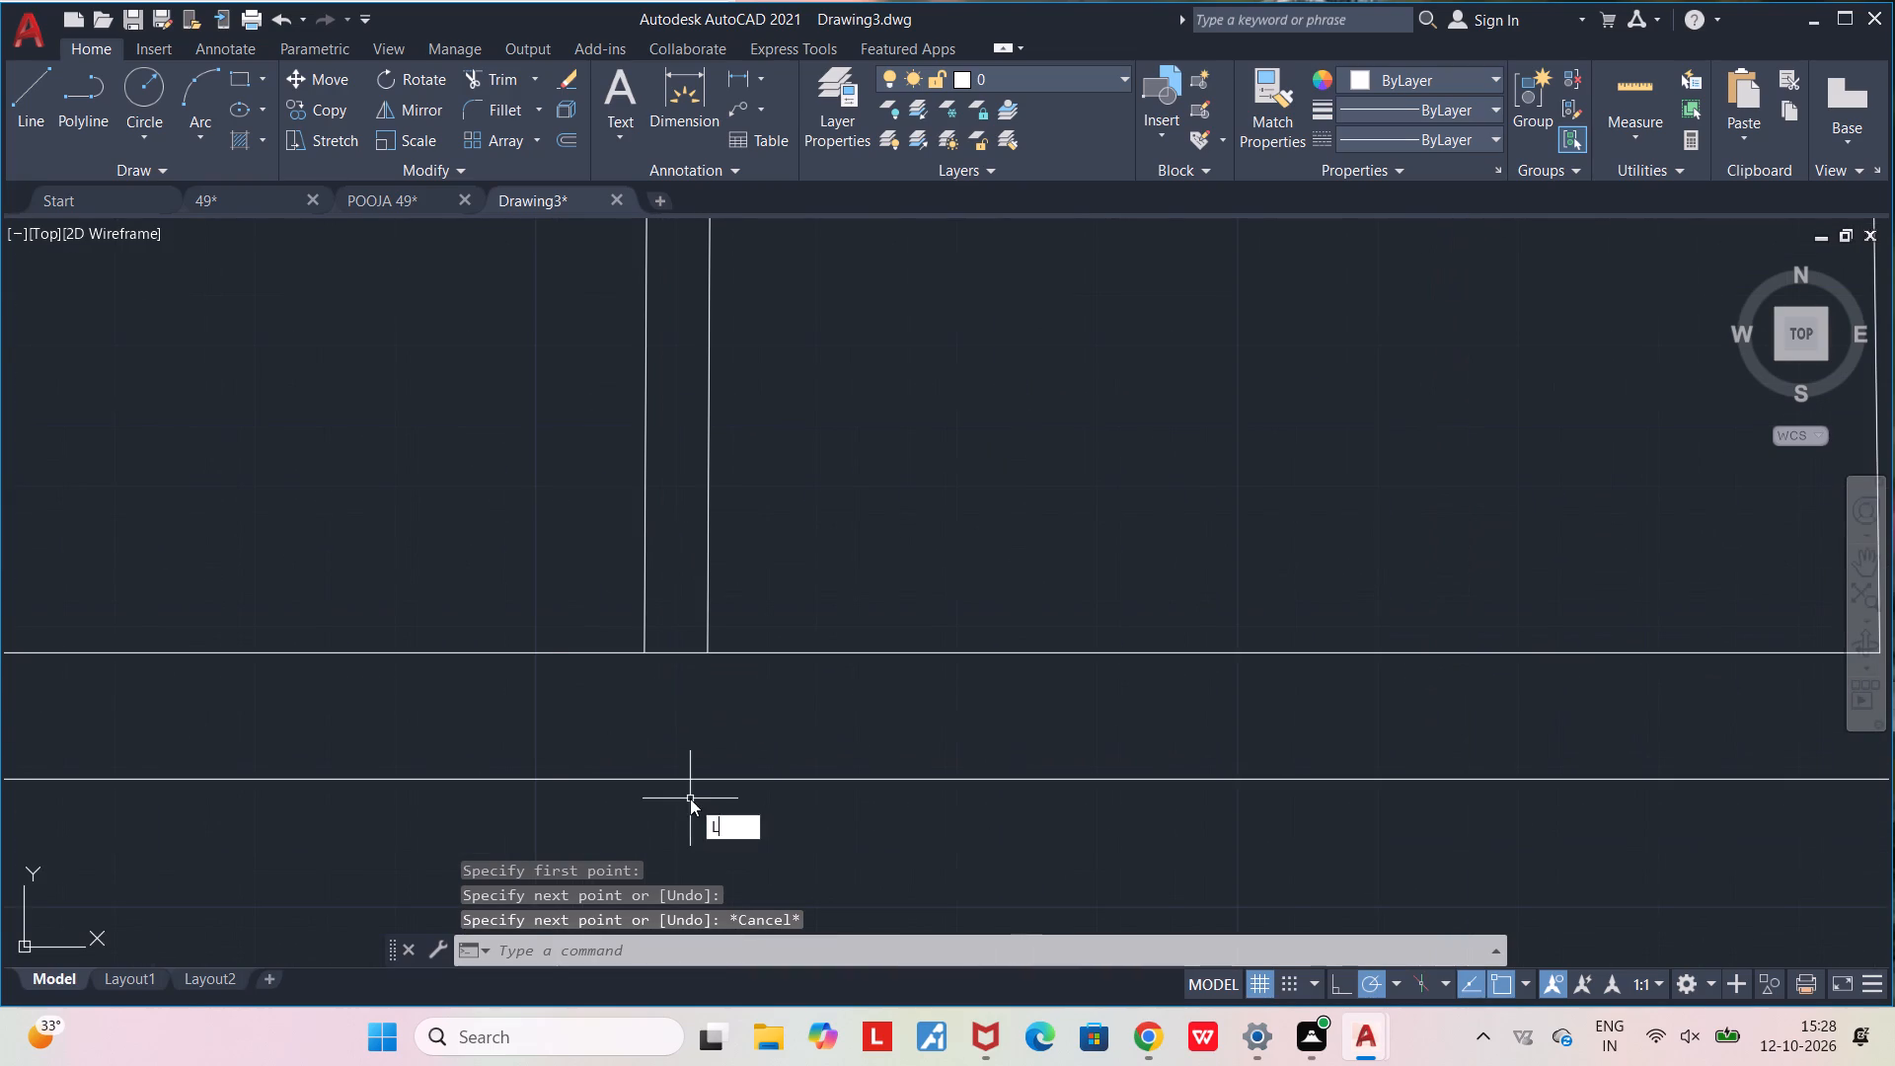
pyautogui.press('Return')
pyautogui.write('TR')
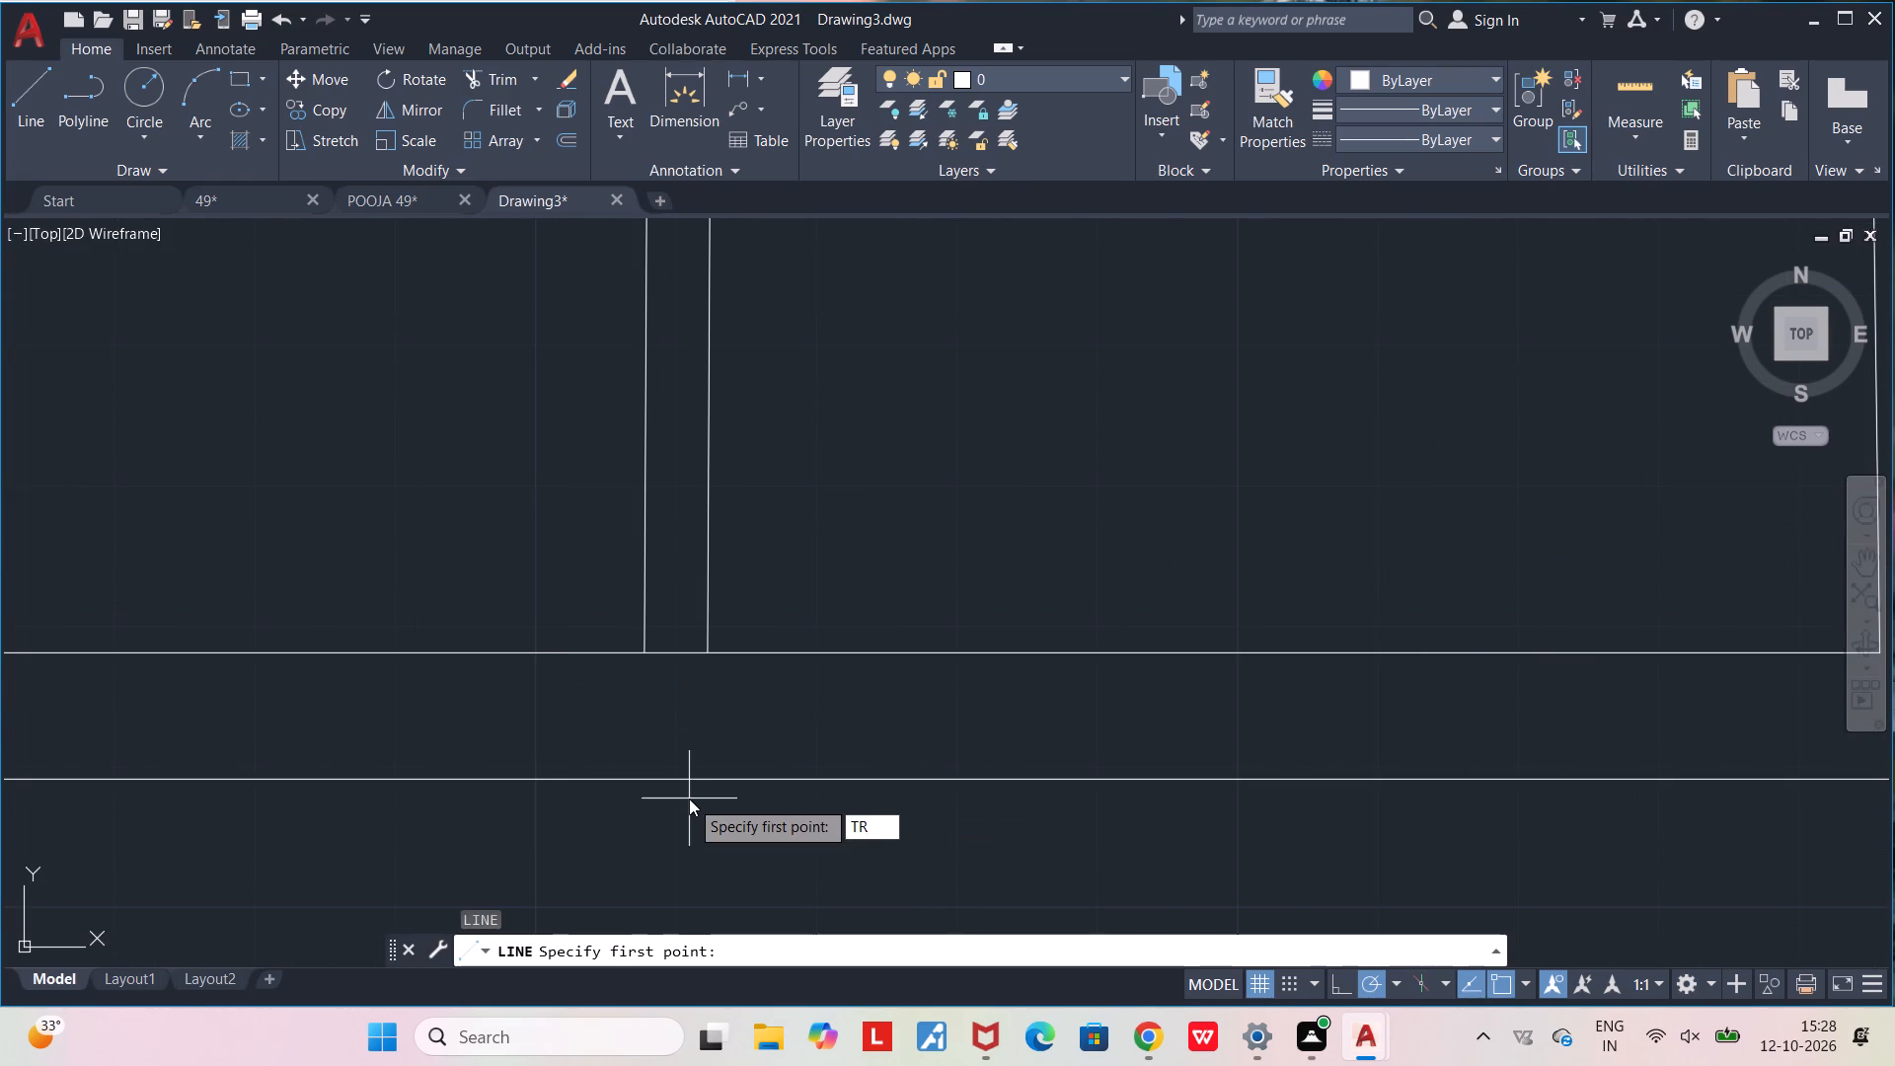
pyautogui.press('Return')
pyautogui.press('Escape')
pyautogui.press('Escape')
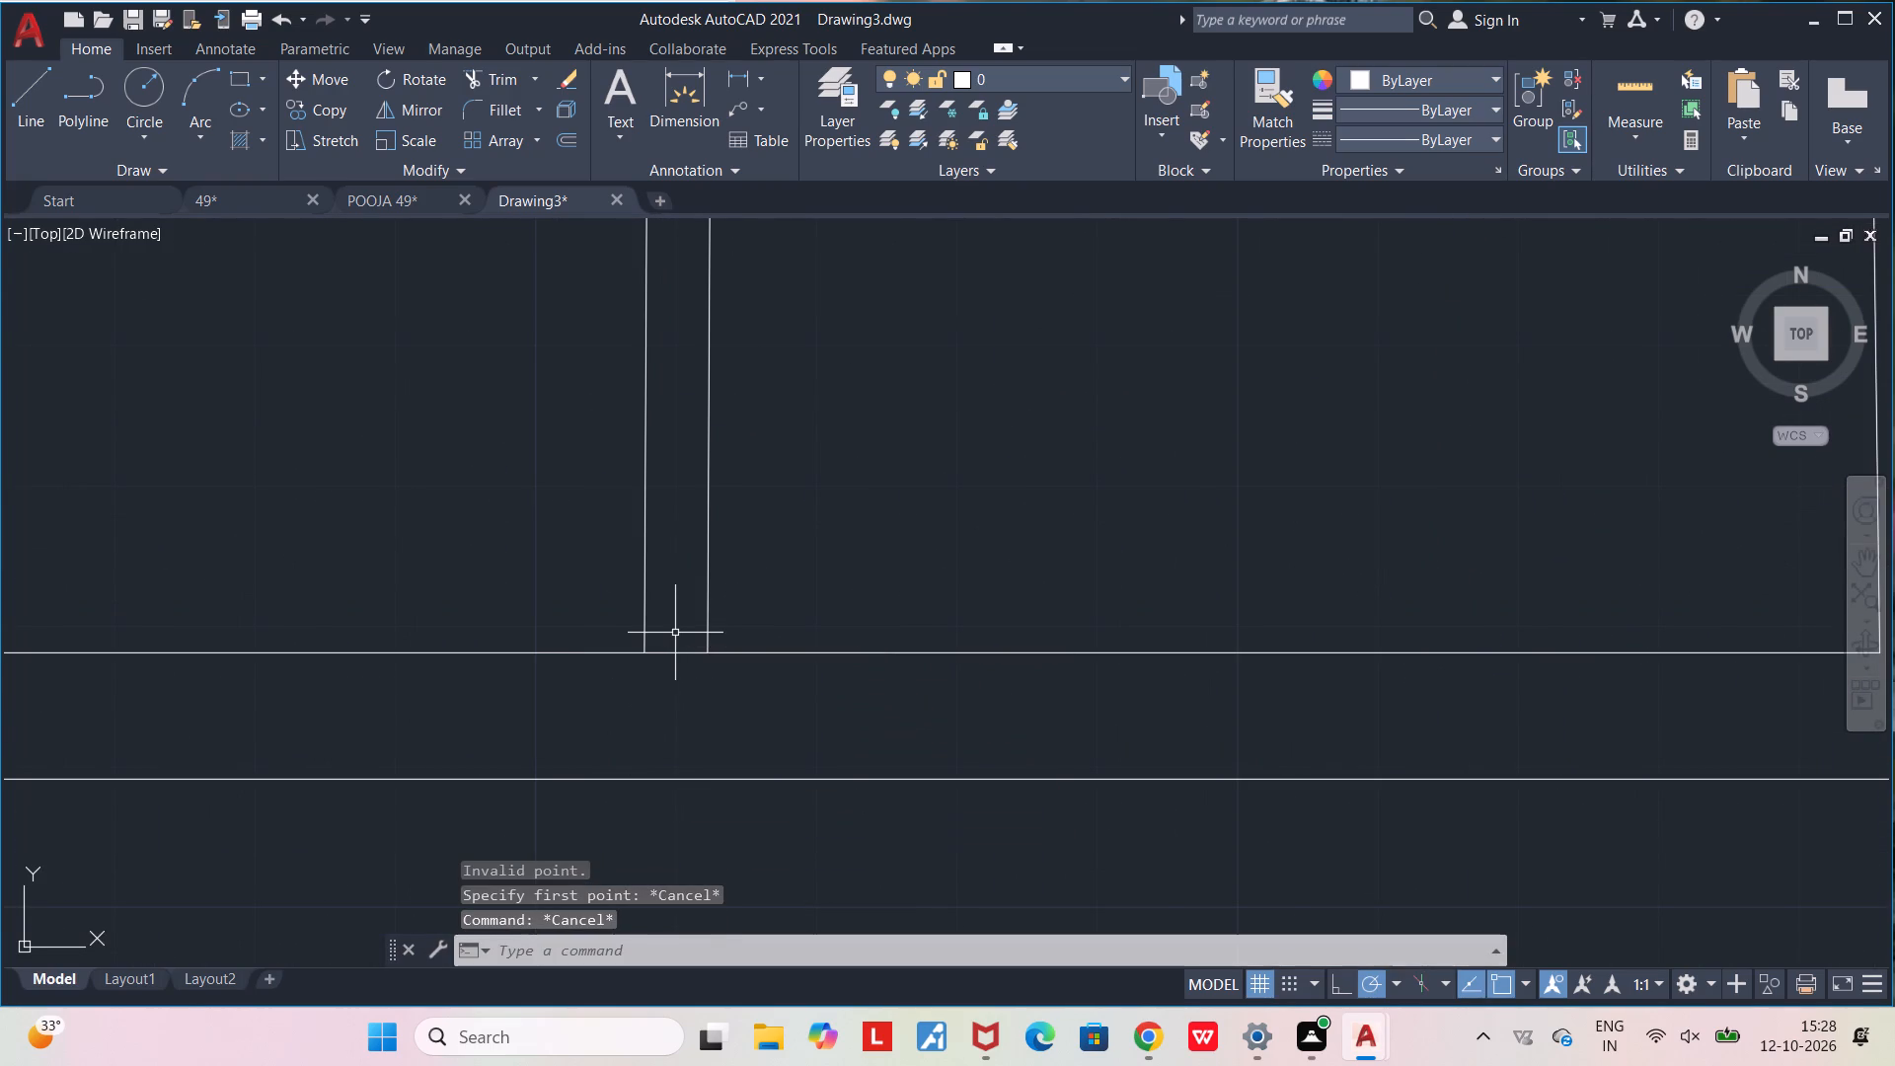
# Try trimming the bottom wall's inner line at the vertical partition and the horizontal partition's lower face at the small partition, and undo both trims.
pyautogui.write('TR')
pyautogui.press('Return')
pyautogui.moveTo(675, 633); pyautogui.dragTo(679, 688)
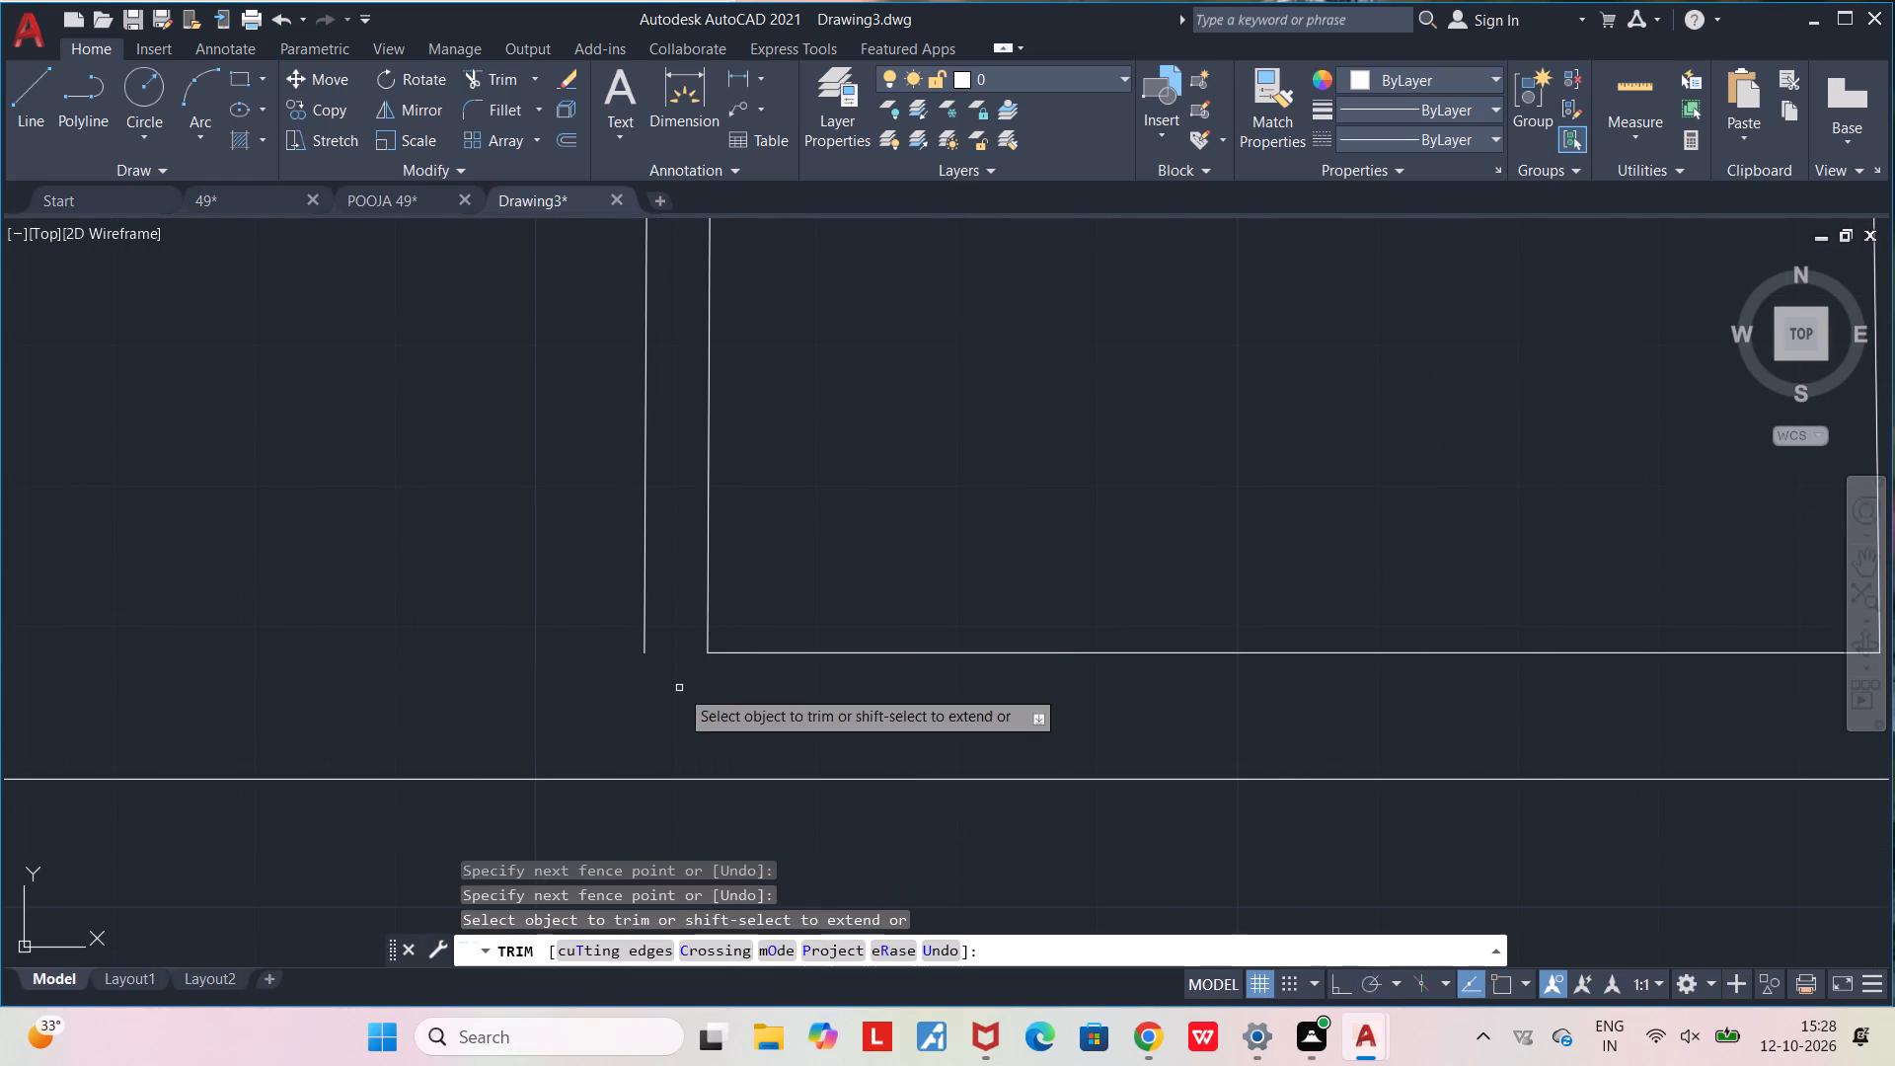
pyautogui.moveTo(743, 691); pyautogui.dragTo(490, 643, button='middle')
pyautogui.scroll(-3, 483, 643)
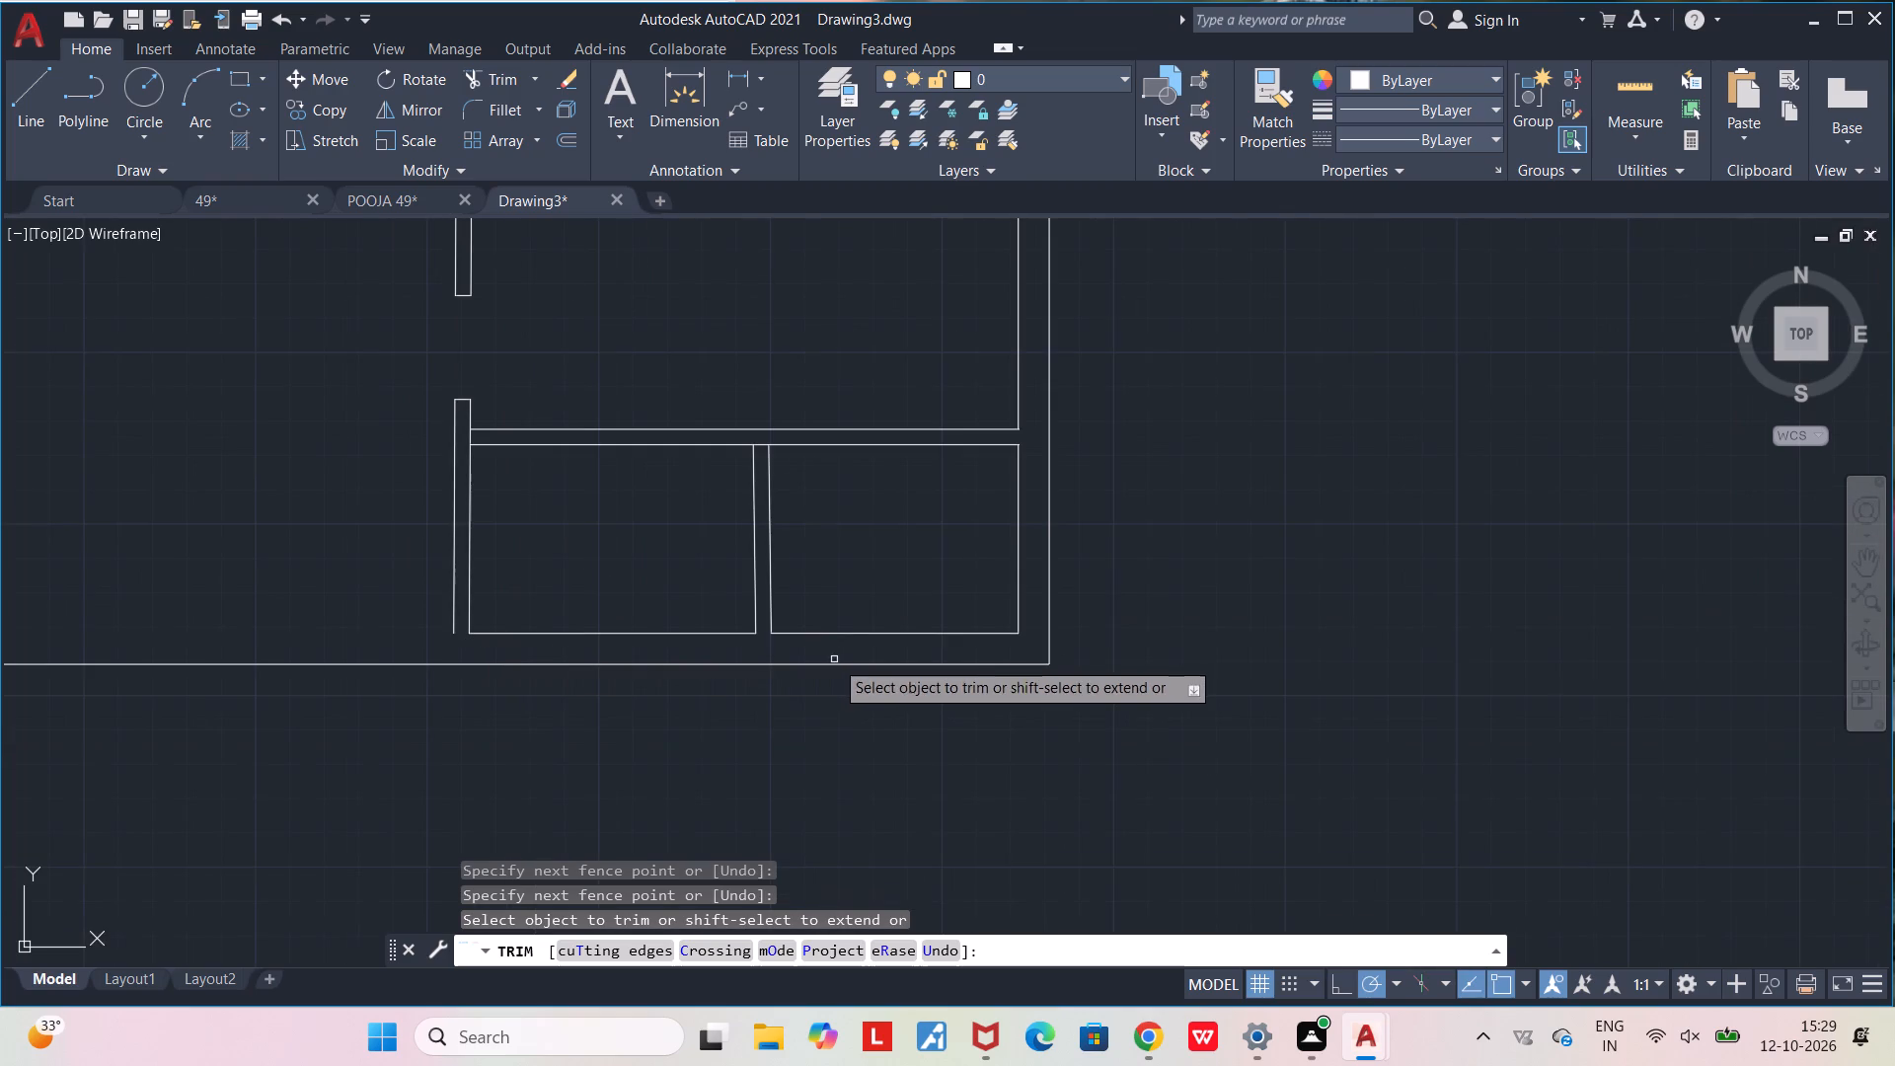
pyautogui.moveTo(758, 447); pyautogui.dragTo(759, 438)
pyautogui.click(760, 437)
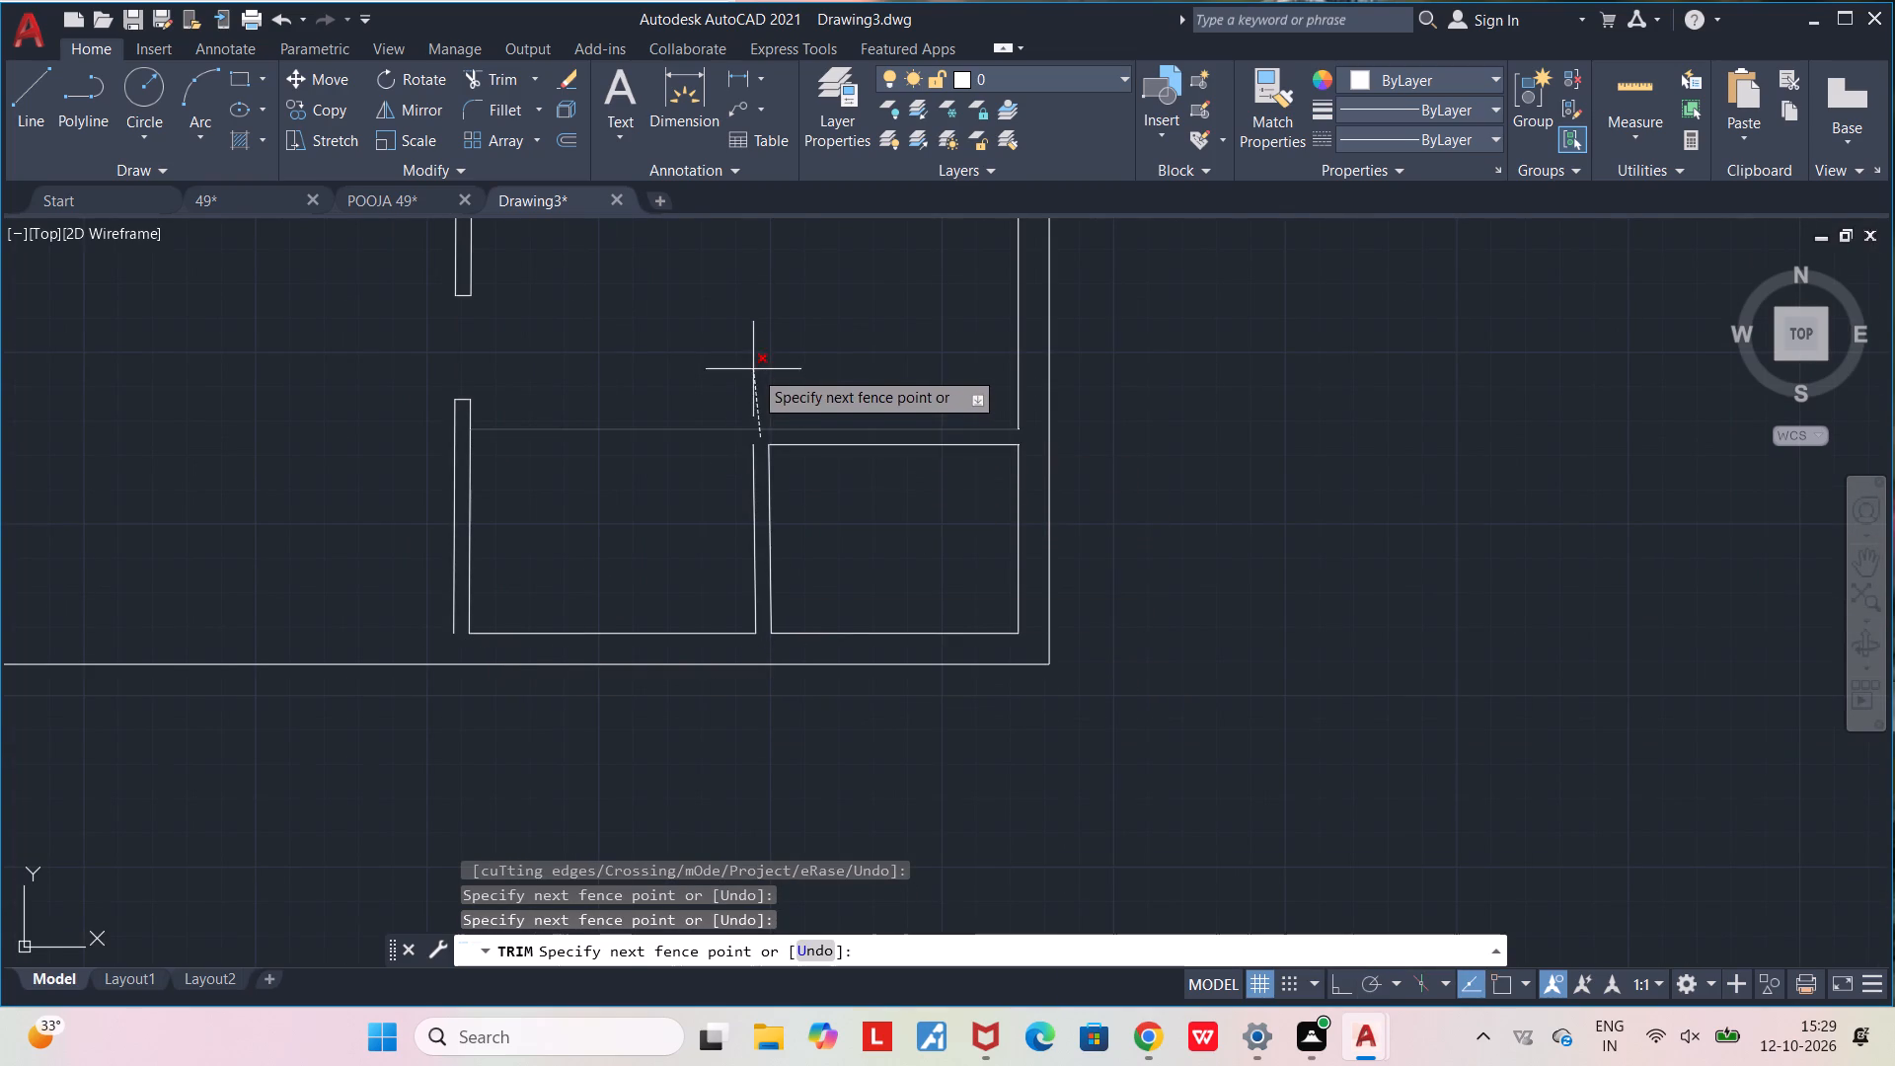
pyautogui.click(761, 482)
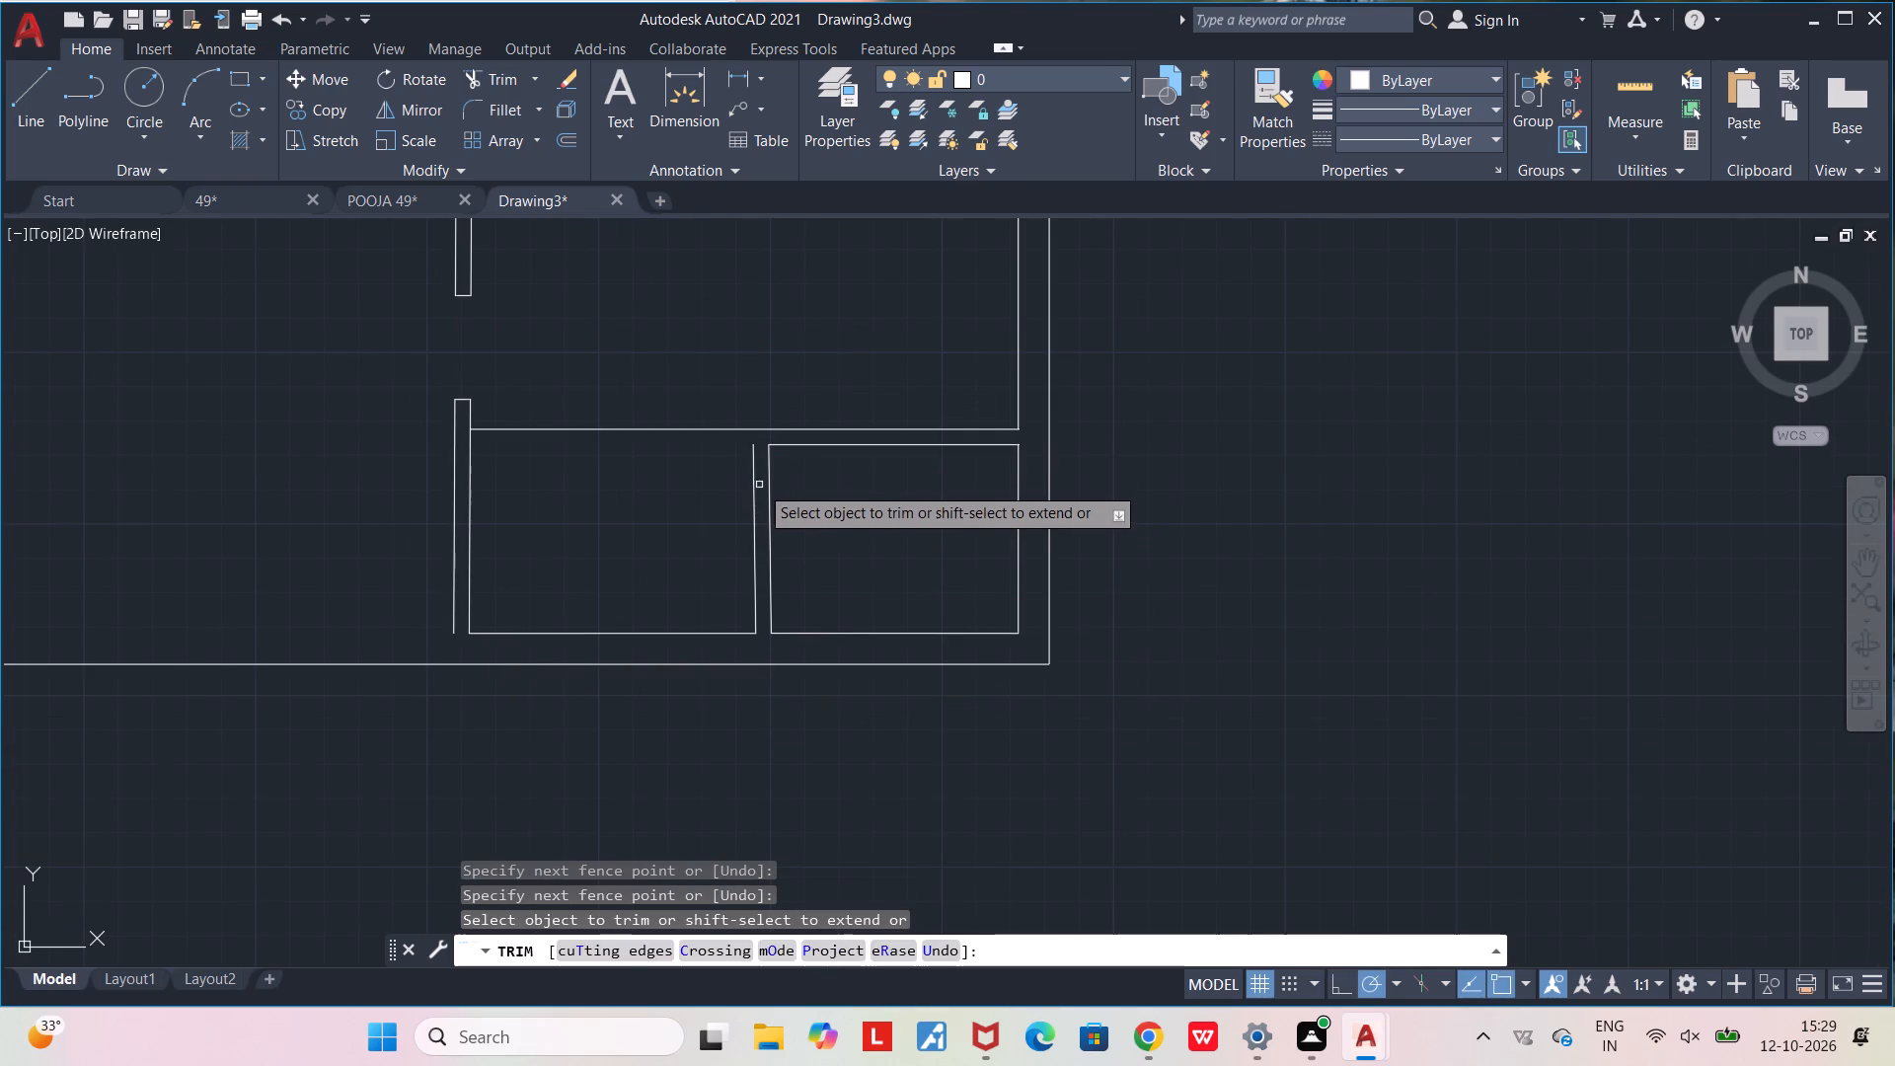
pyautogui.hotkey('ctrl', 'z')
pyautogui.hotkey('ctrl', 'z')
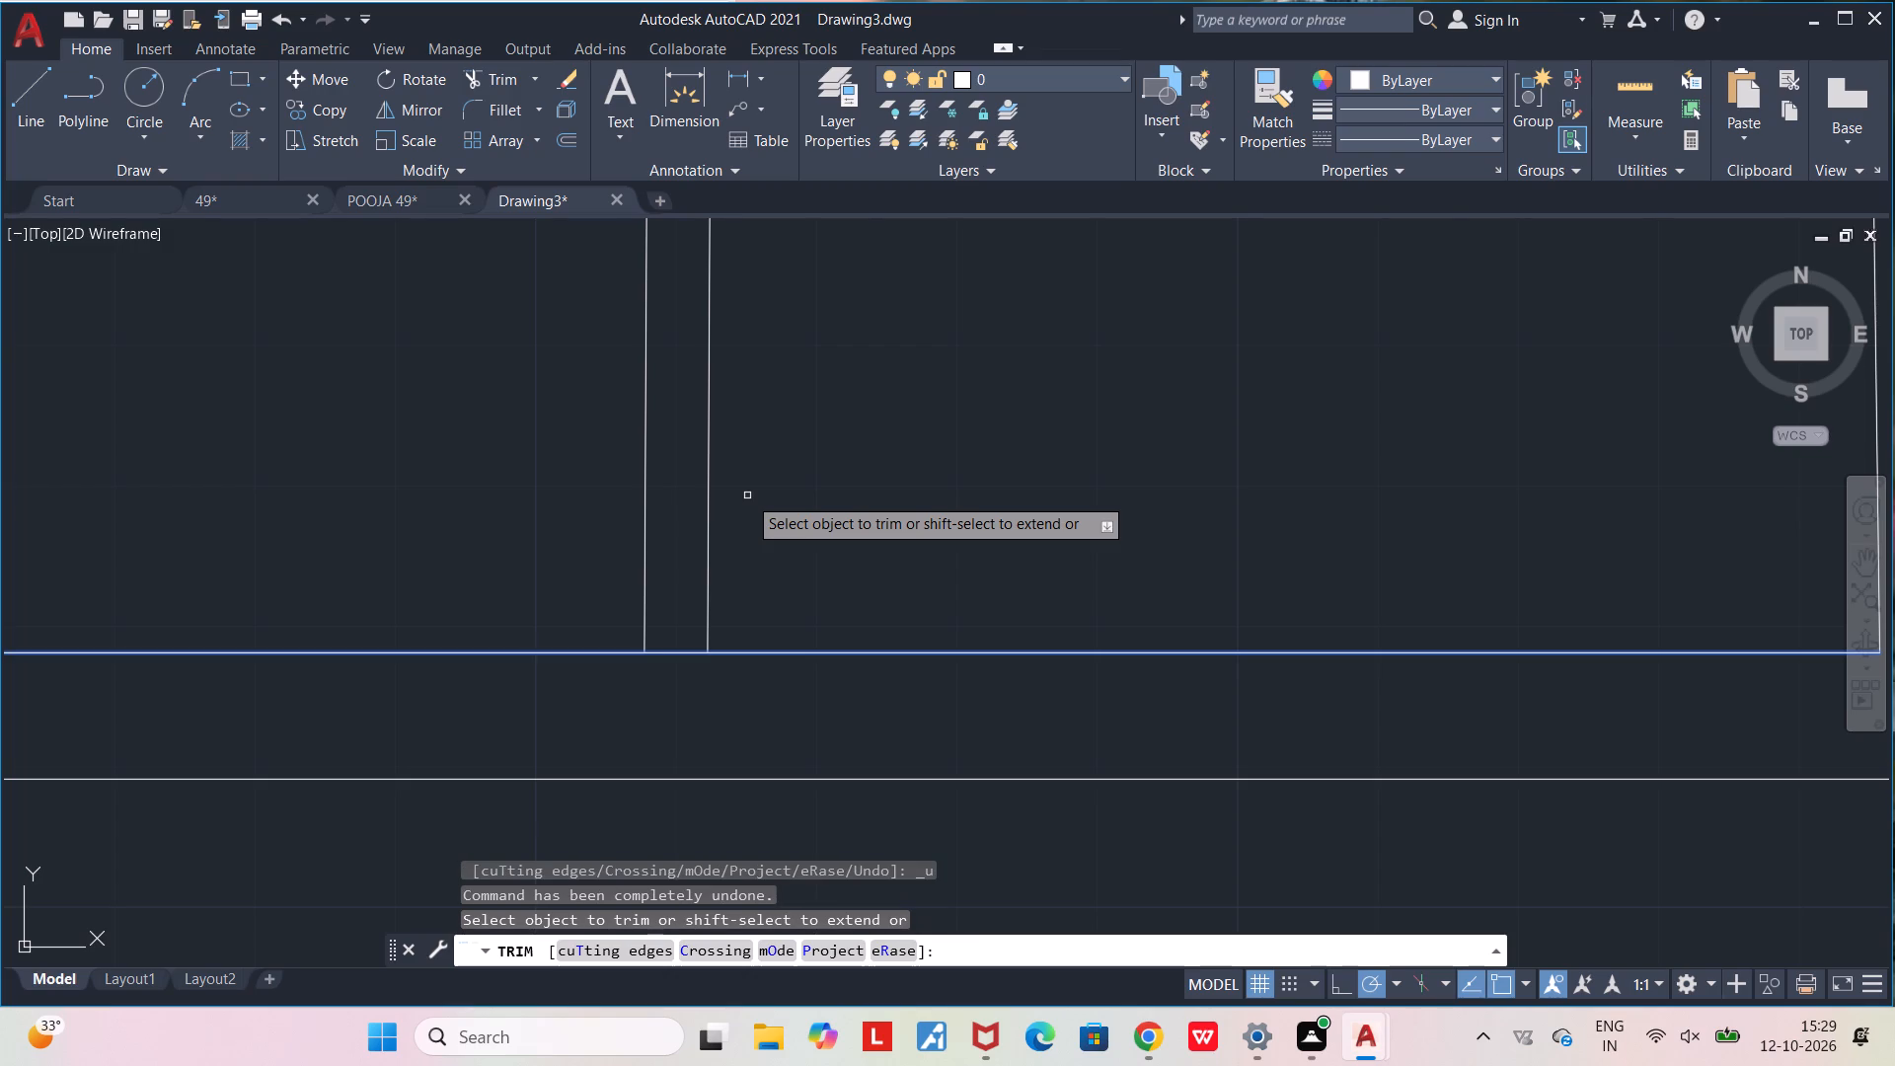
# Trim the bottom wall's inner line where it crosses the foot of the vertical partition, up to the partition's right face.
pyautogui.scroll(-3, 747, 495)
pyautogui.scroll(2, 703, 533)
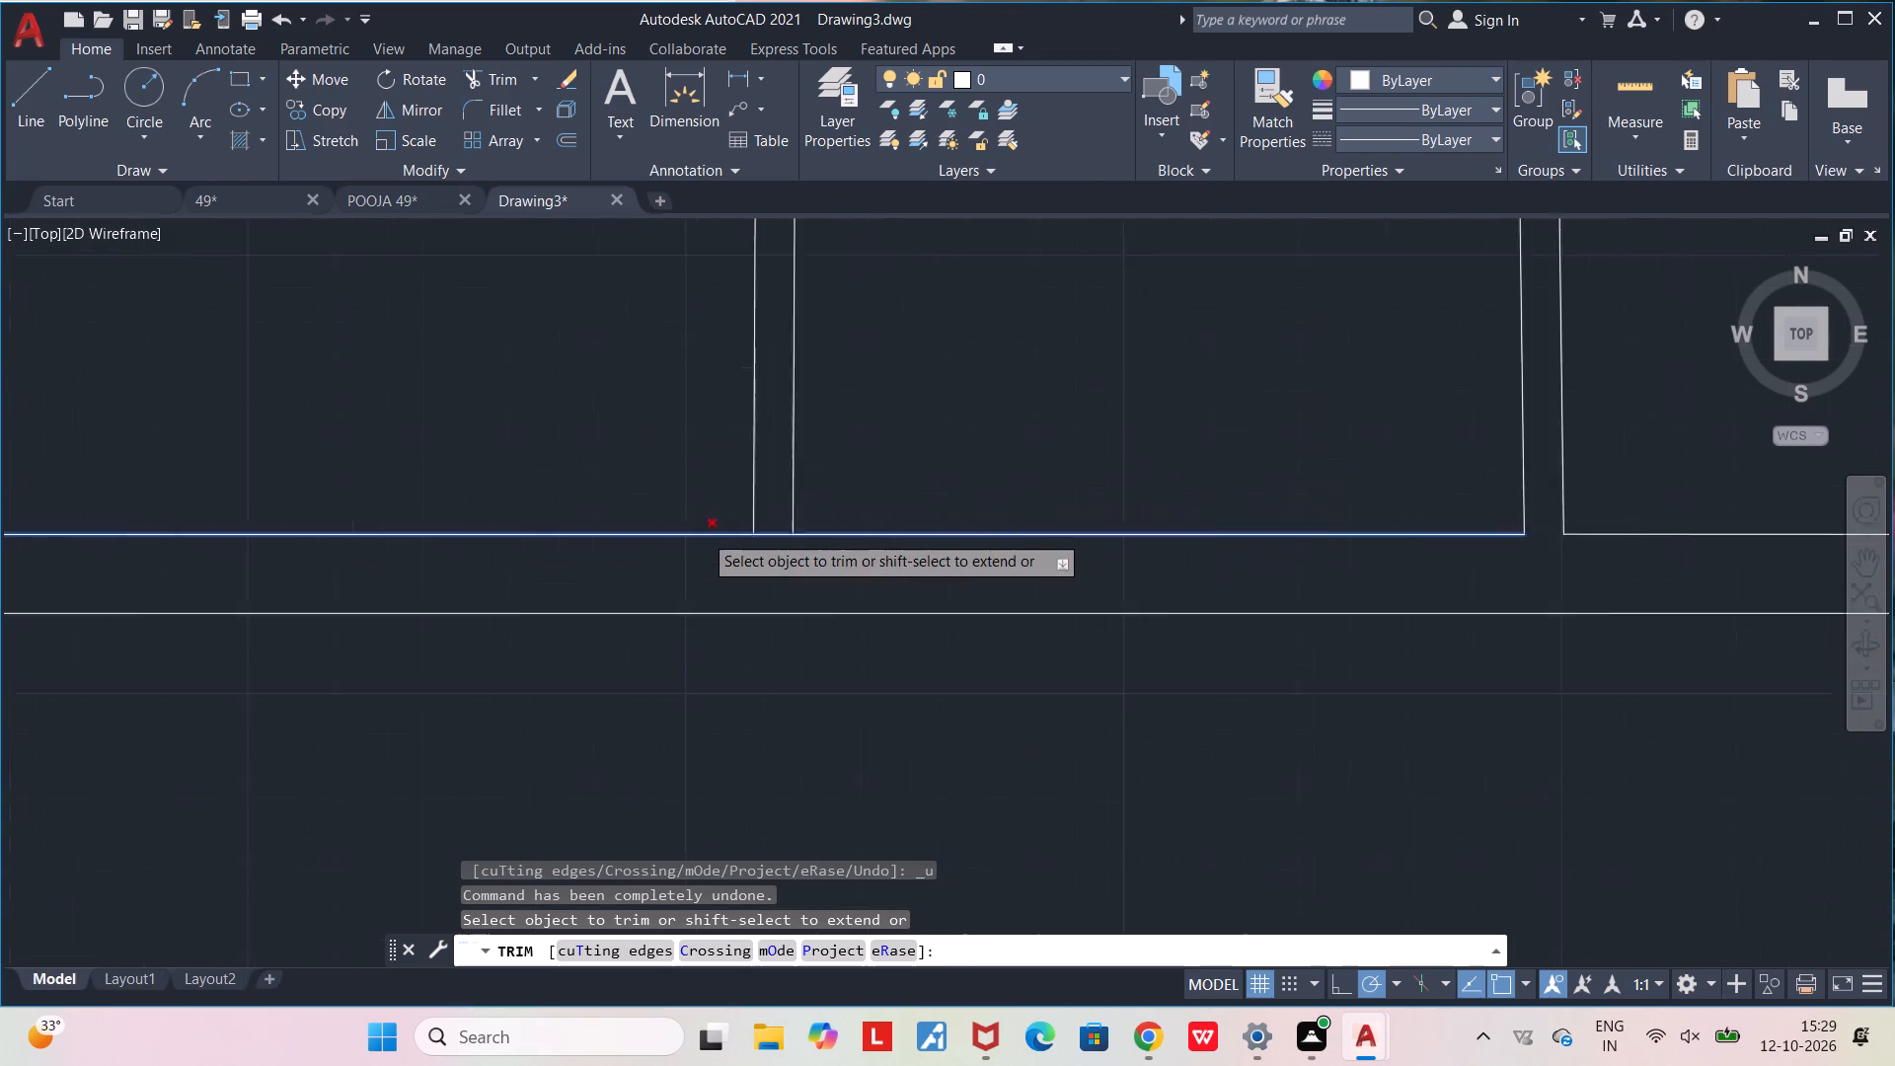
pyautogui.scroll(2, 703, 533)
pyautogui.moveTo(879, 482); pyautogui.dragTo(881, 571)
pyautogui.click(881, 571)
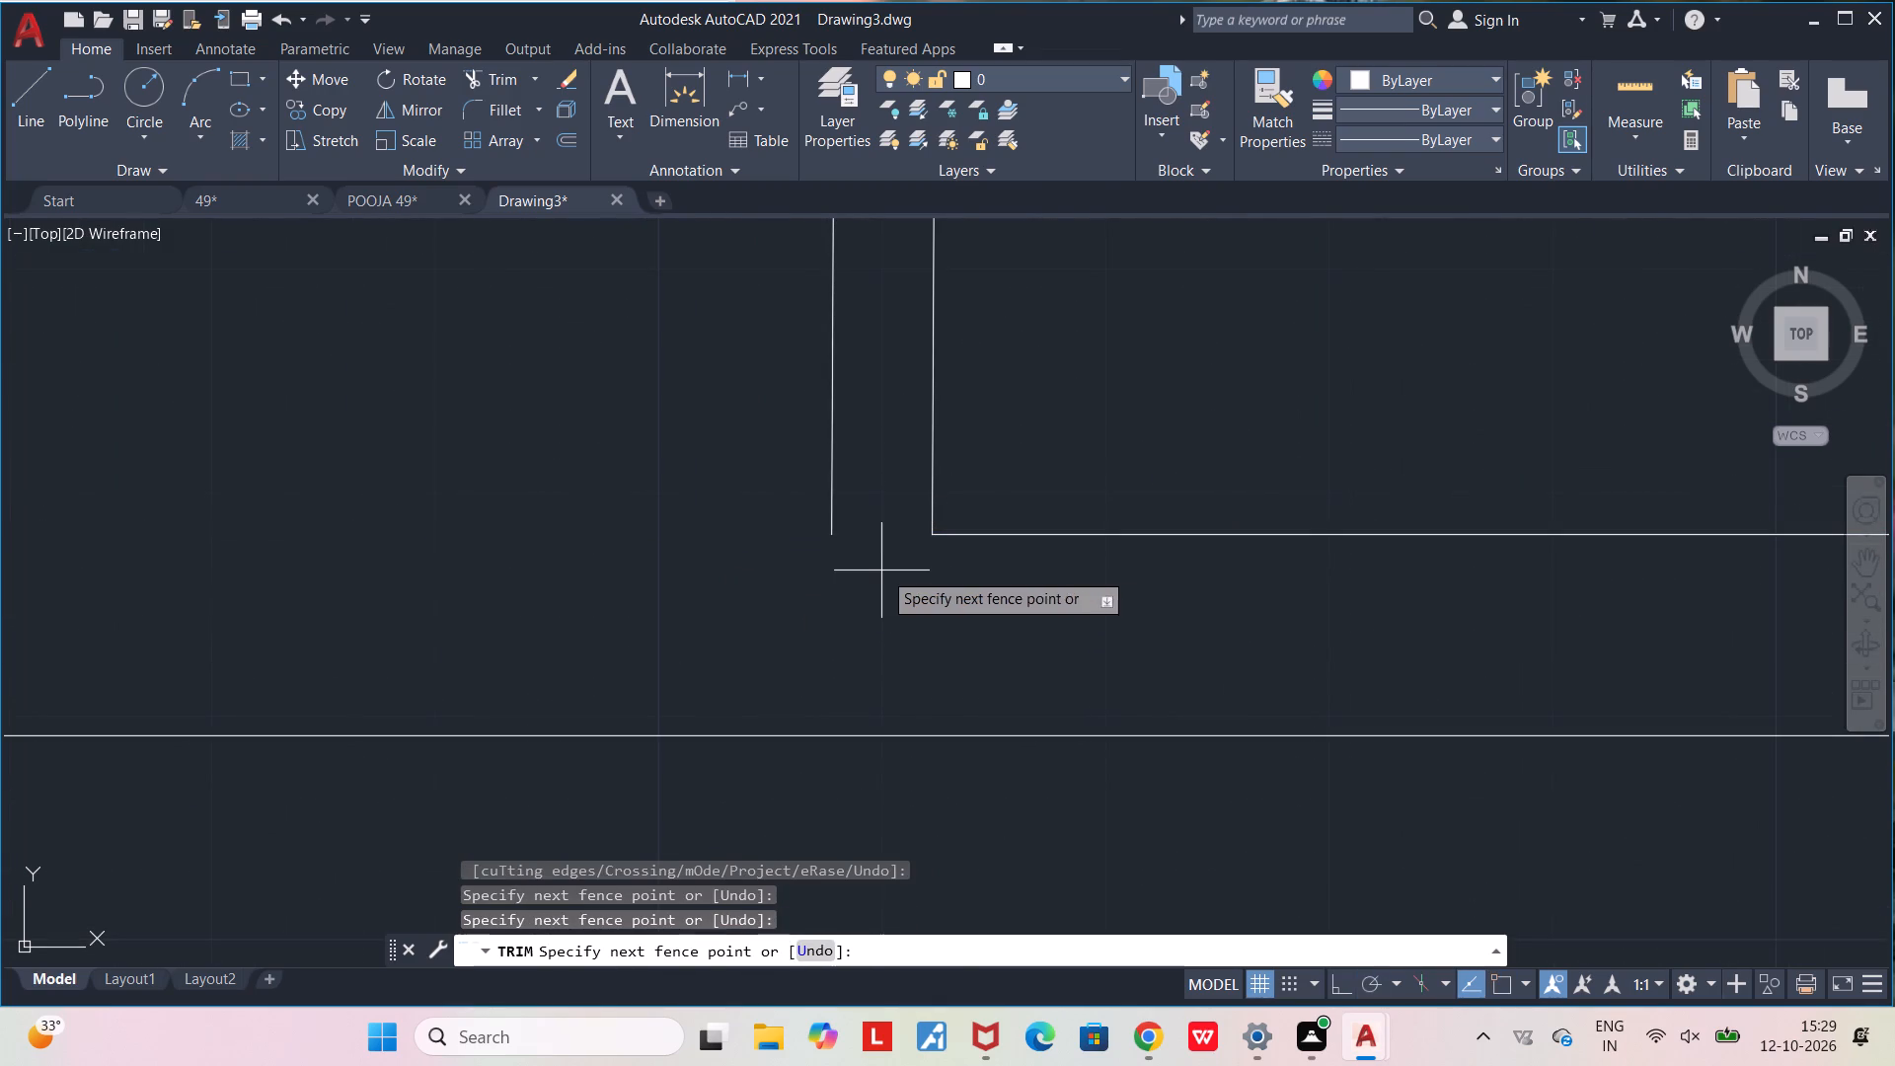
pyautogui.scroll(-3, 557, 649)
pyautogui.press('Escape')
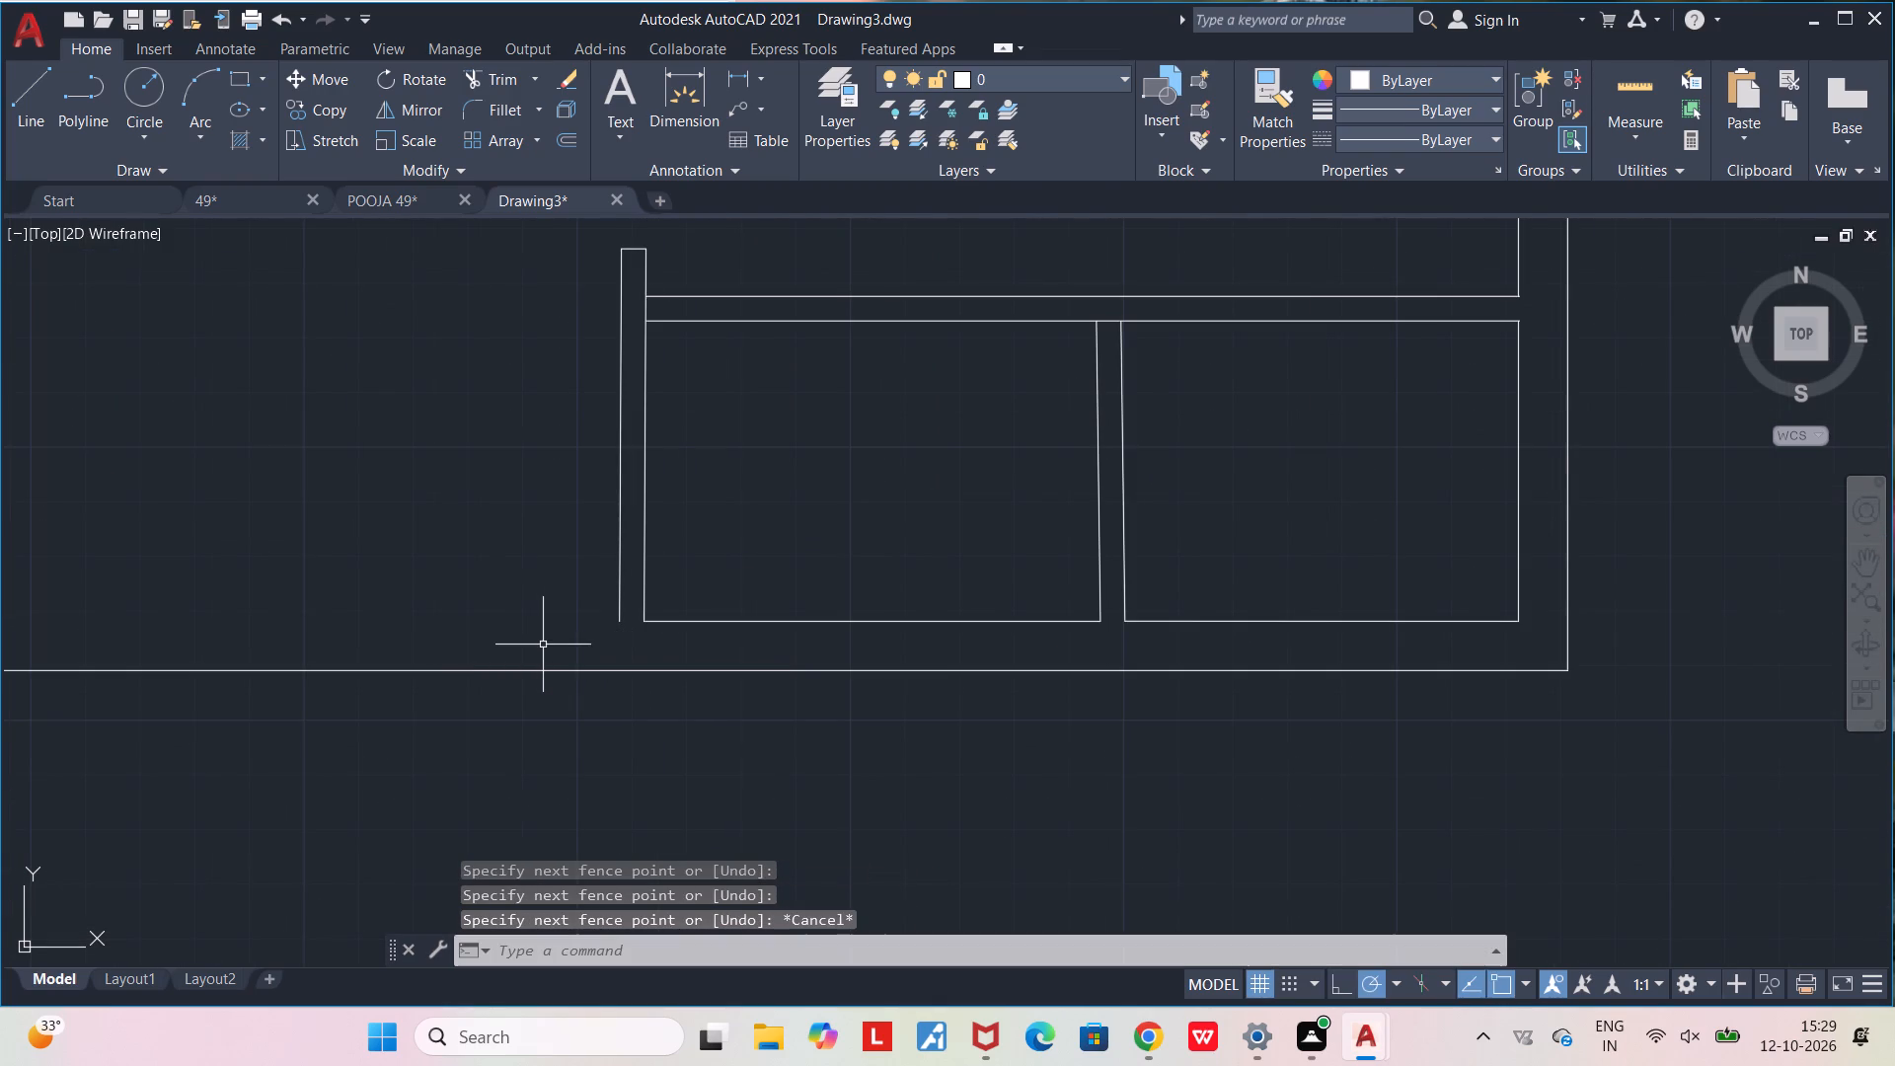
# Draw a line about 14'-3" long along the bottom wall's inner face, from the left outer wall's inner face to the vertical partition's left face.
pyautogui.moveTo(830, 655); pyautogui.dragTo(1011, 710, button='middle')
pyautogui.scroll(-3, 1013, 710)
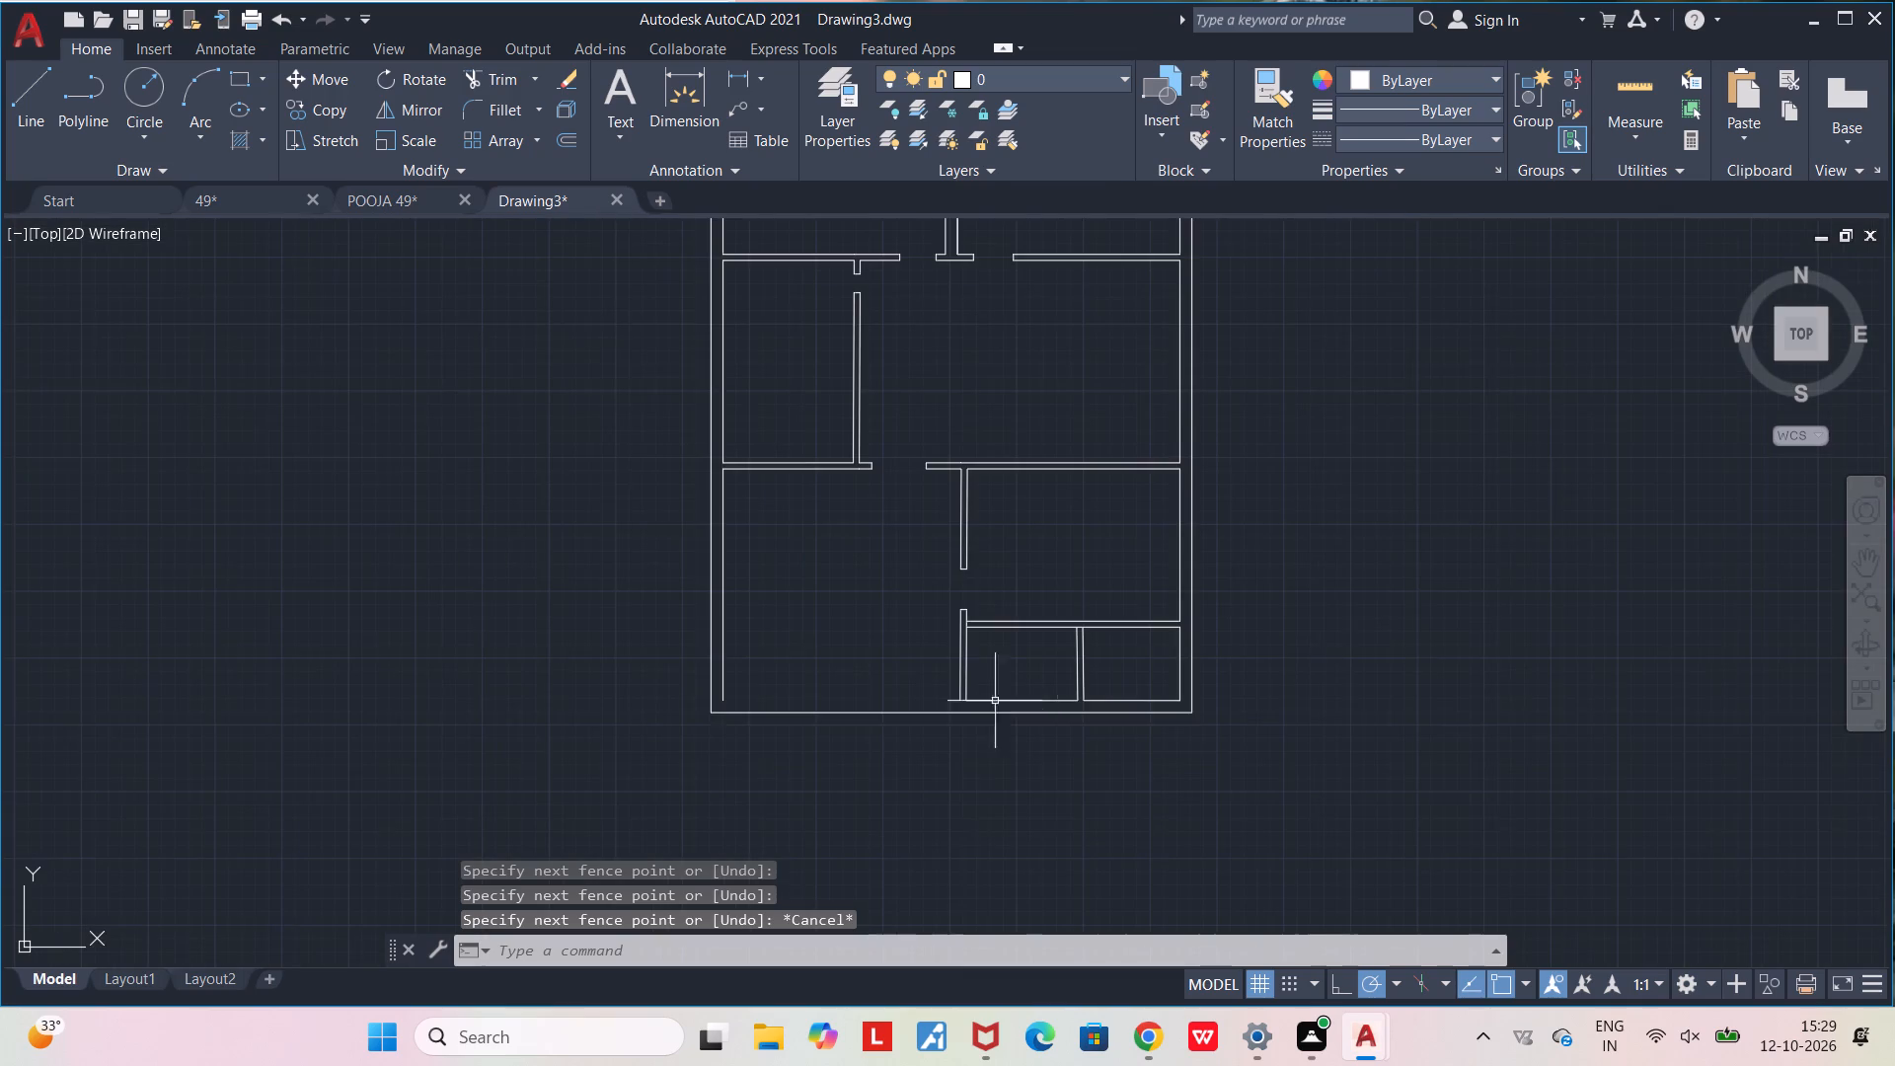
pyautogui.press('l')
pyautogui.press('Return')
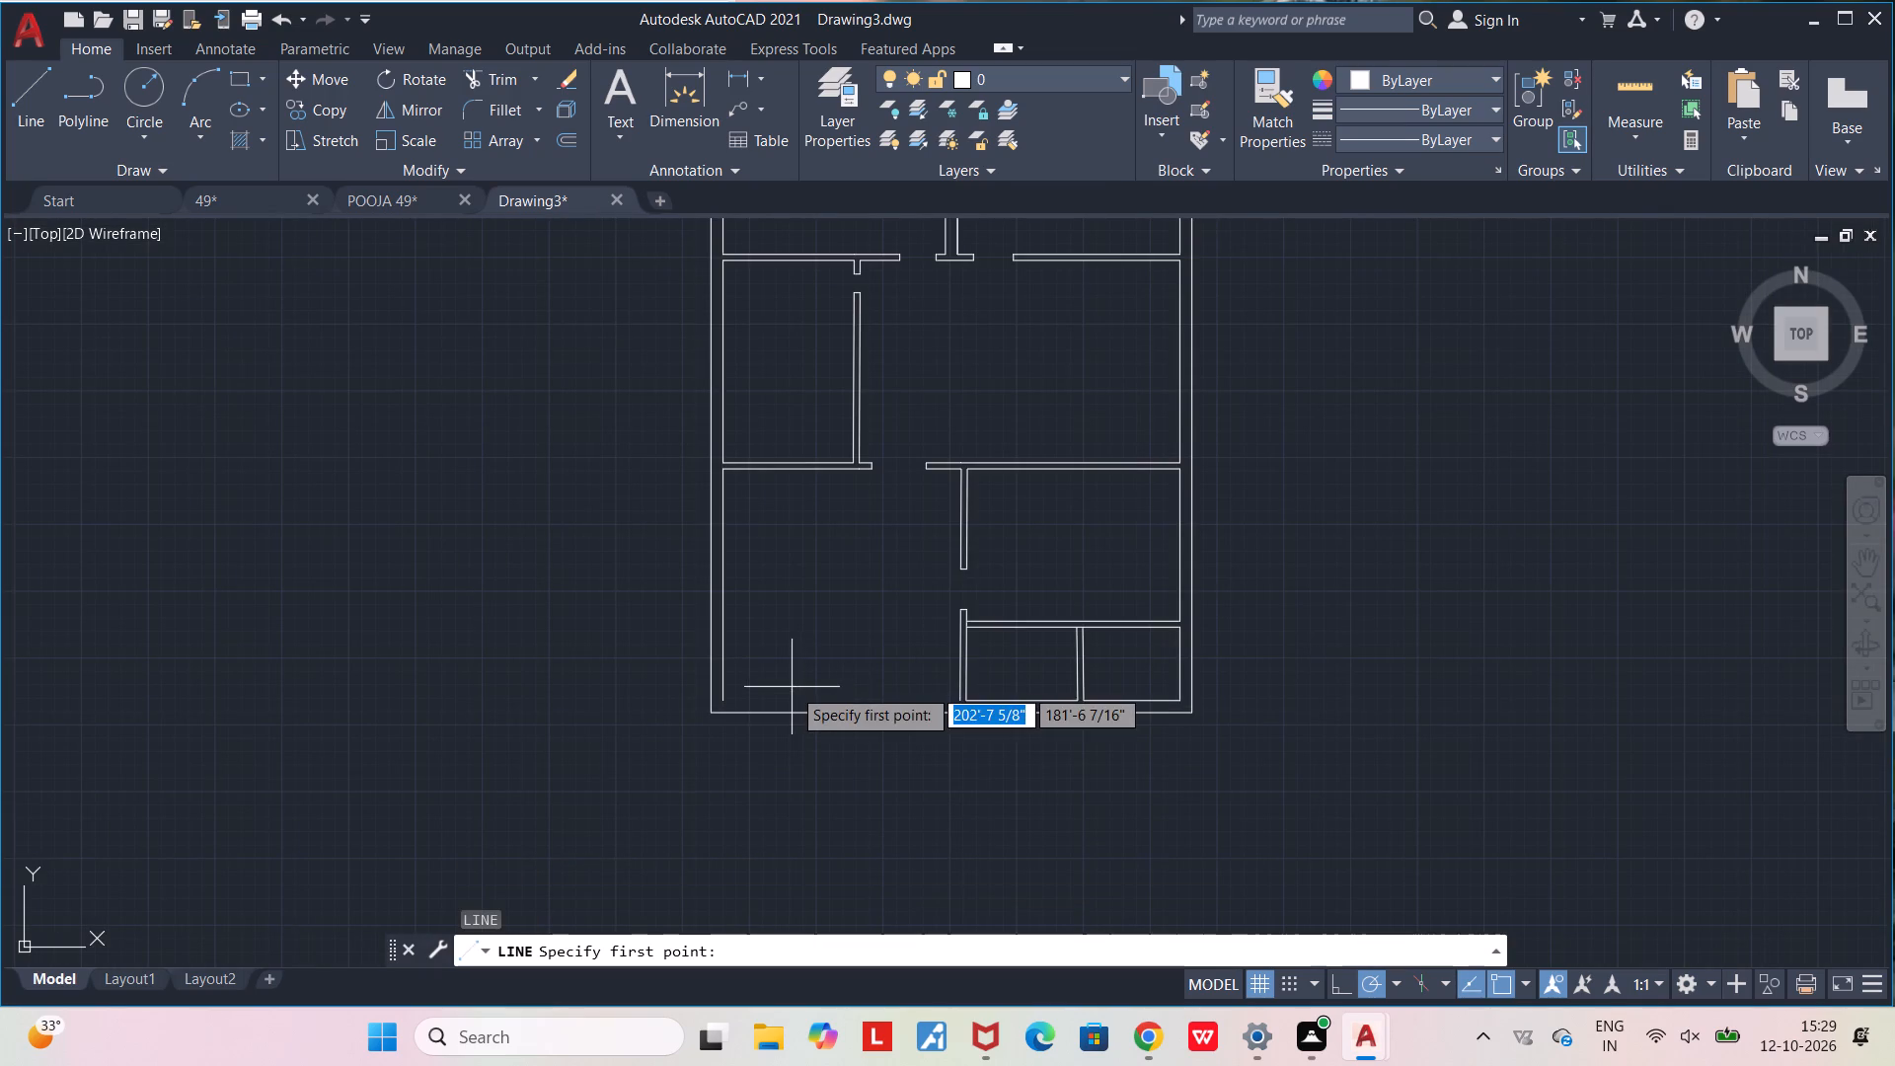
pyautogui.click(724, 699)
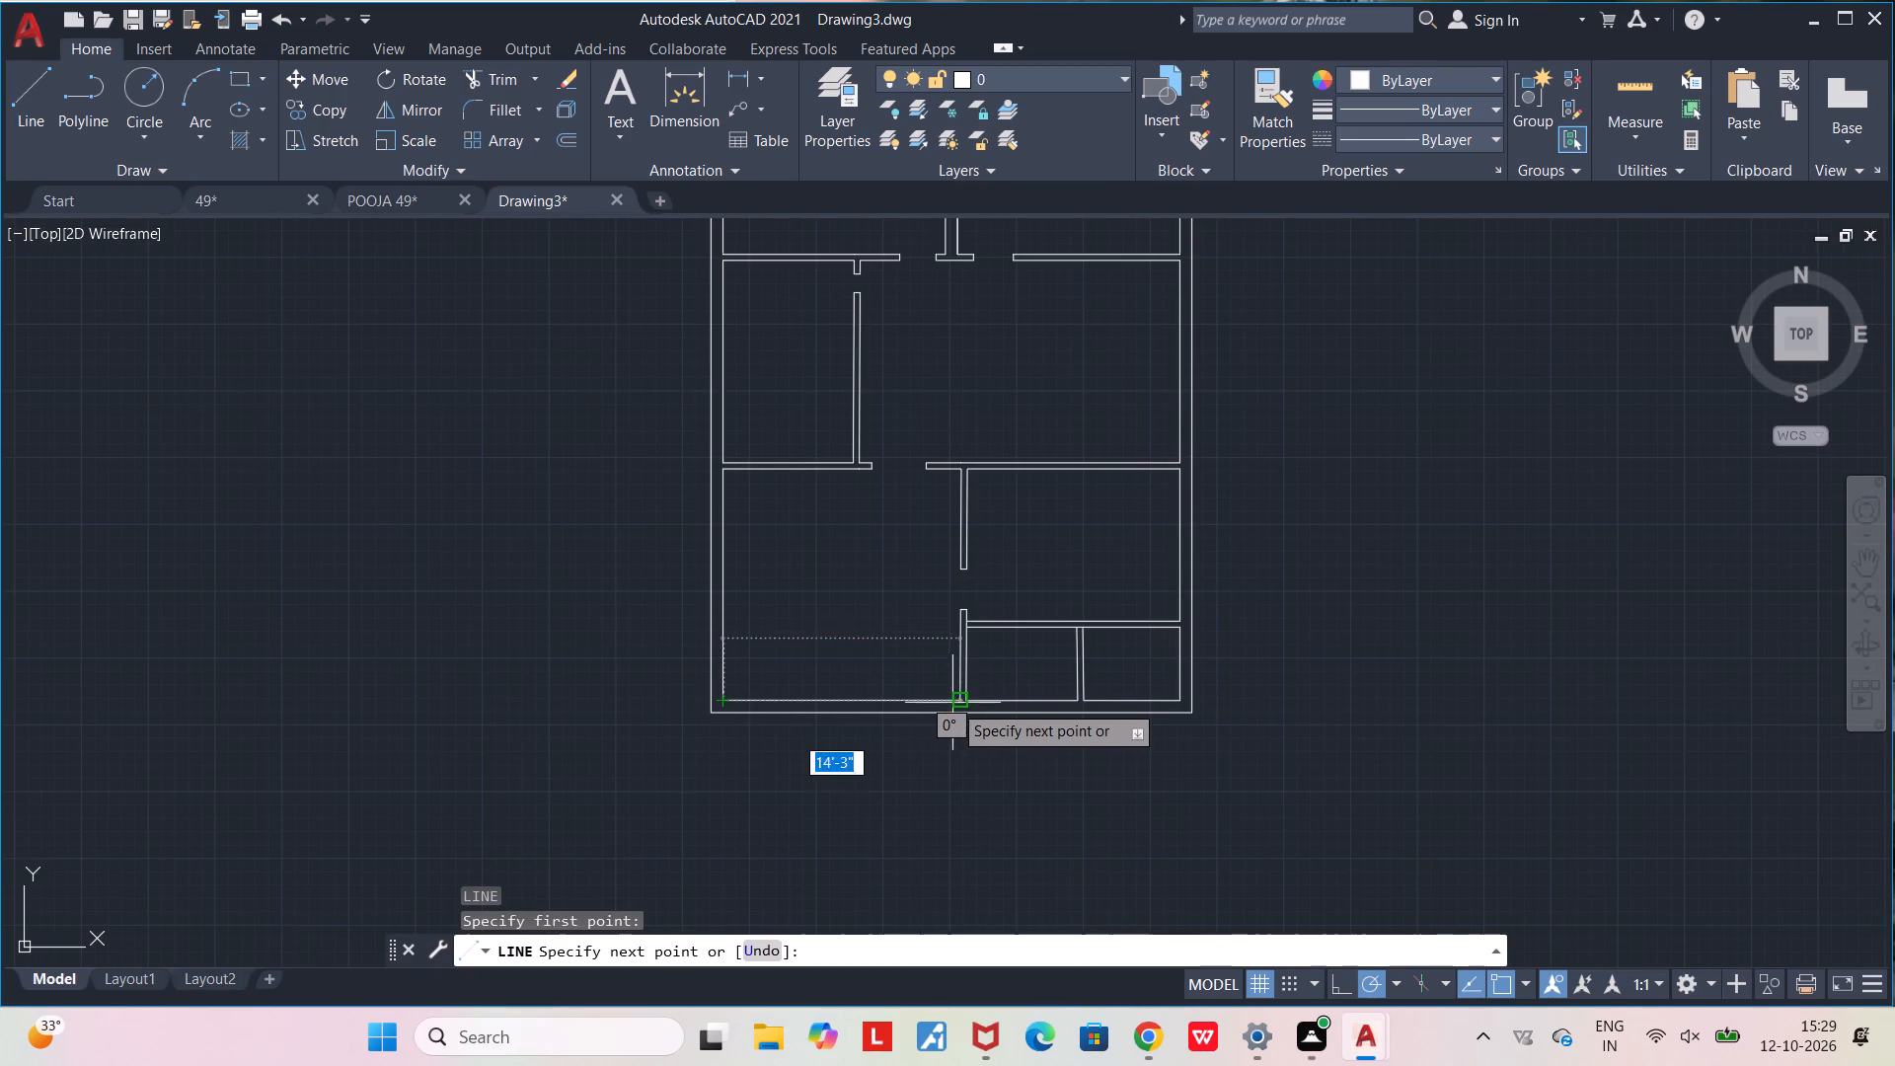
pyautogui.click(954, 703)
pyautogui.press('Escape')
# Trim the vertical partition's right face between the two faces of the horizontal partition.
pyautogui.moveTo(941, 783); pyautogui.dragTo(902, 787, button='middle')
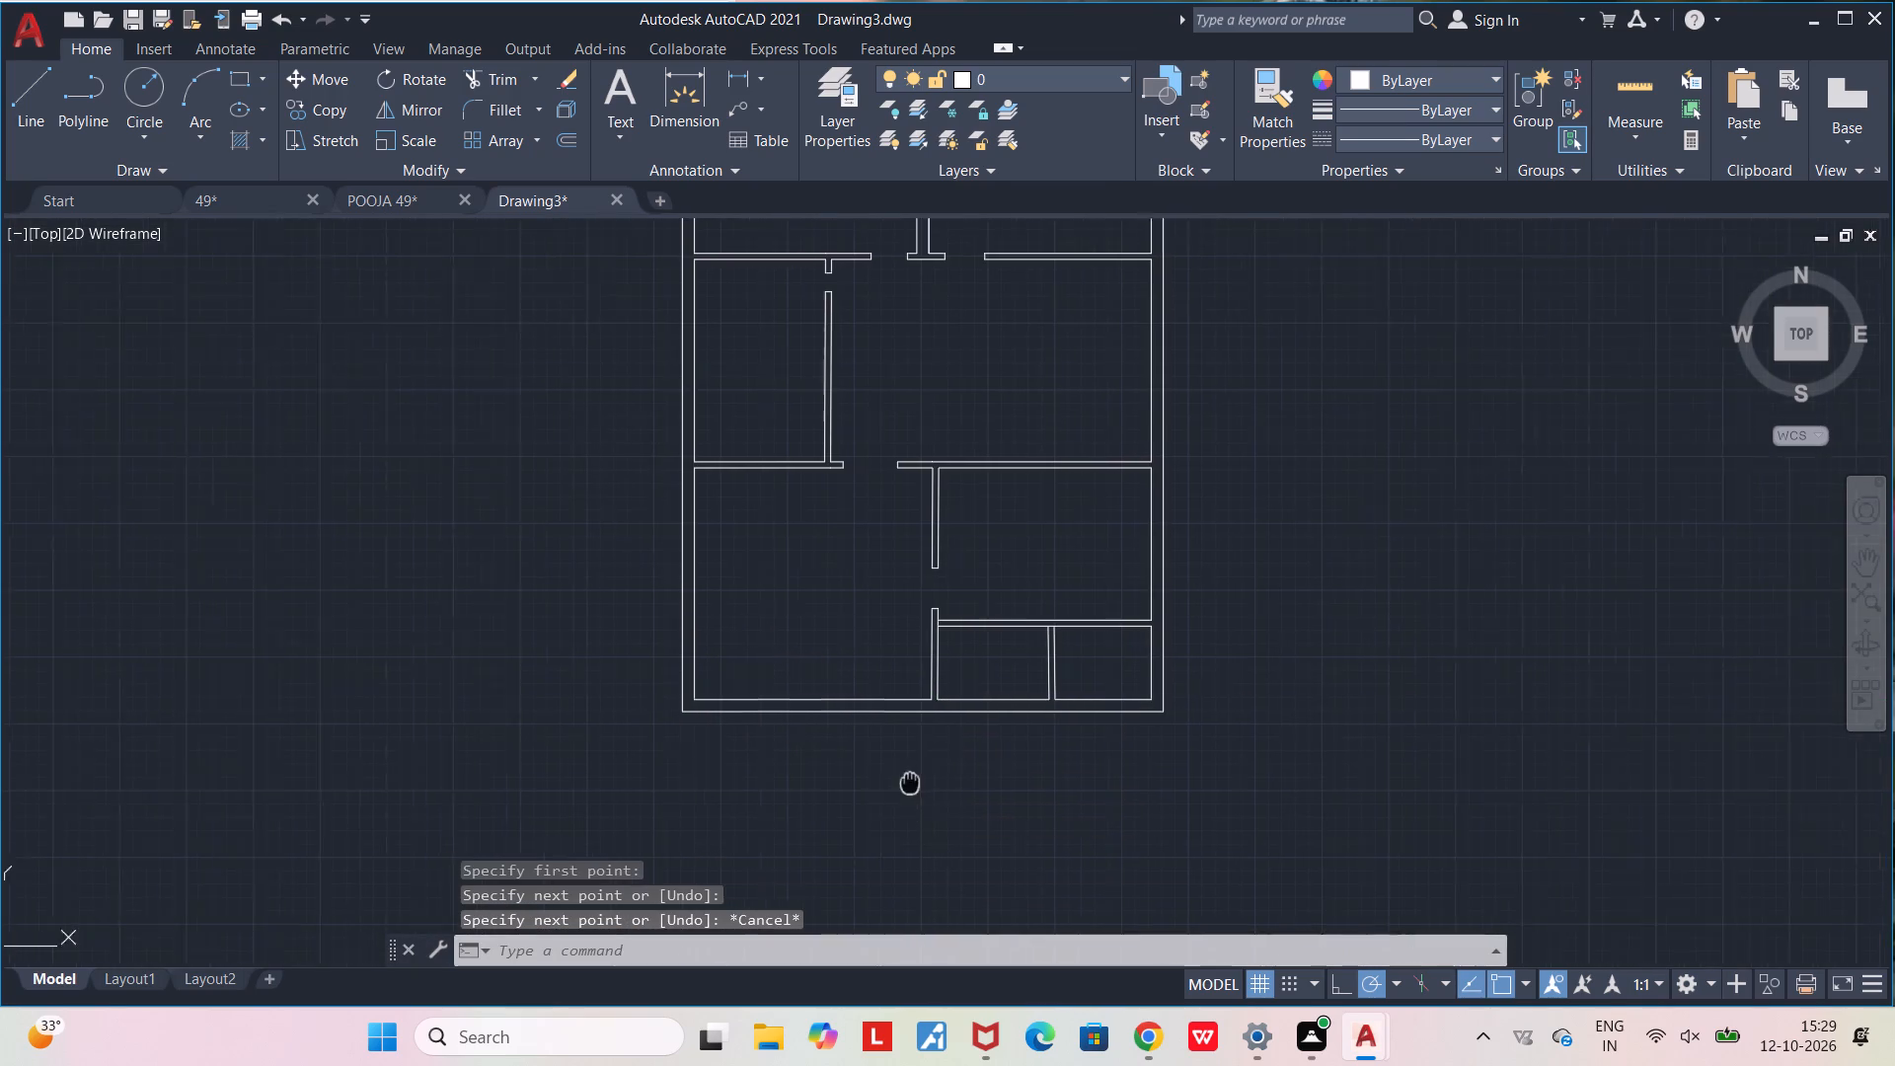
pyautogui.moveTo(902, 787); pyautogui.dragTo(691, 807, button='middle')
pyautogui.scroll(2, 843, 714)
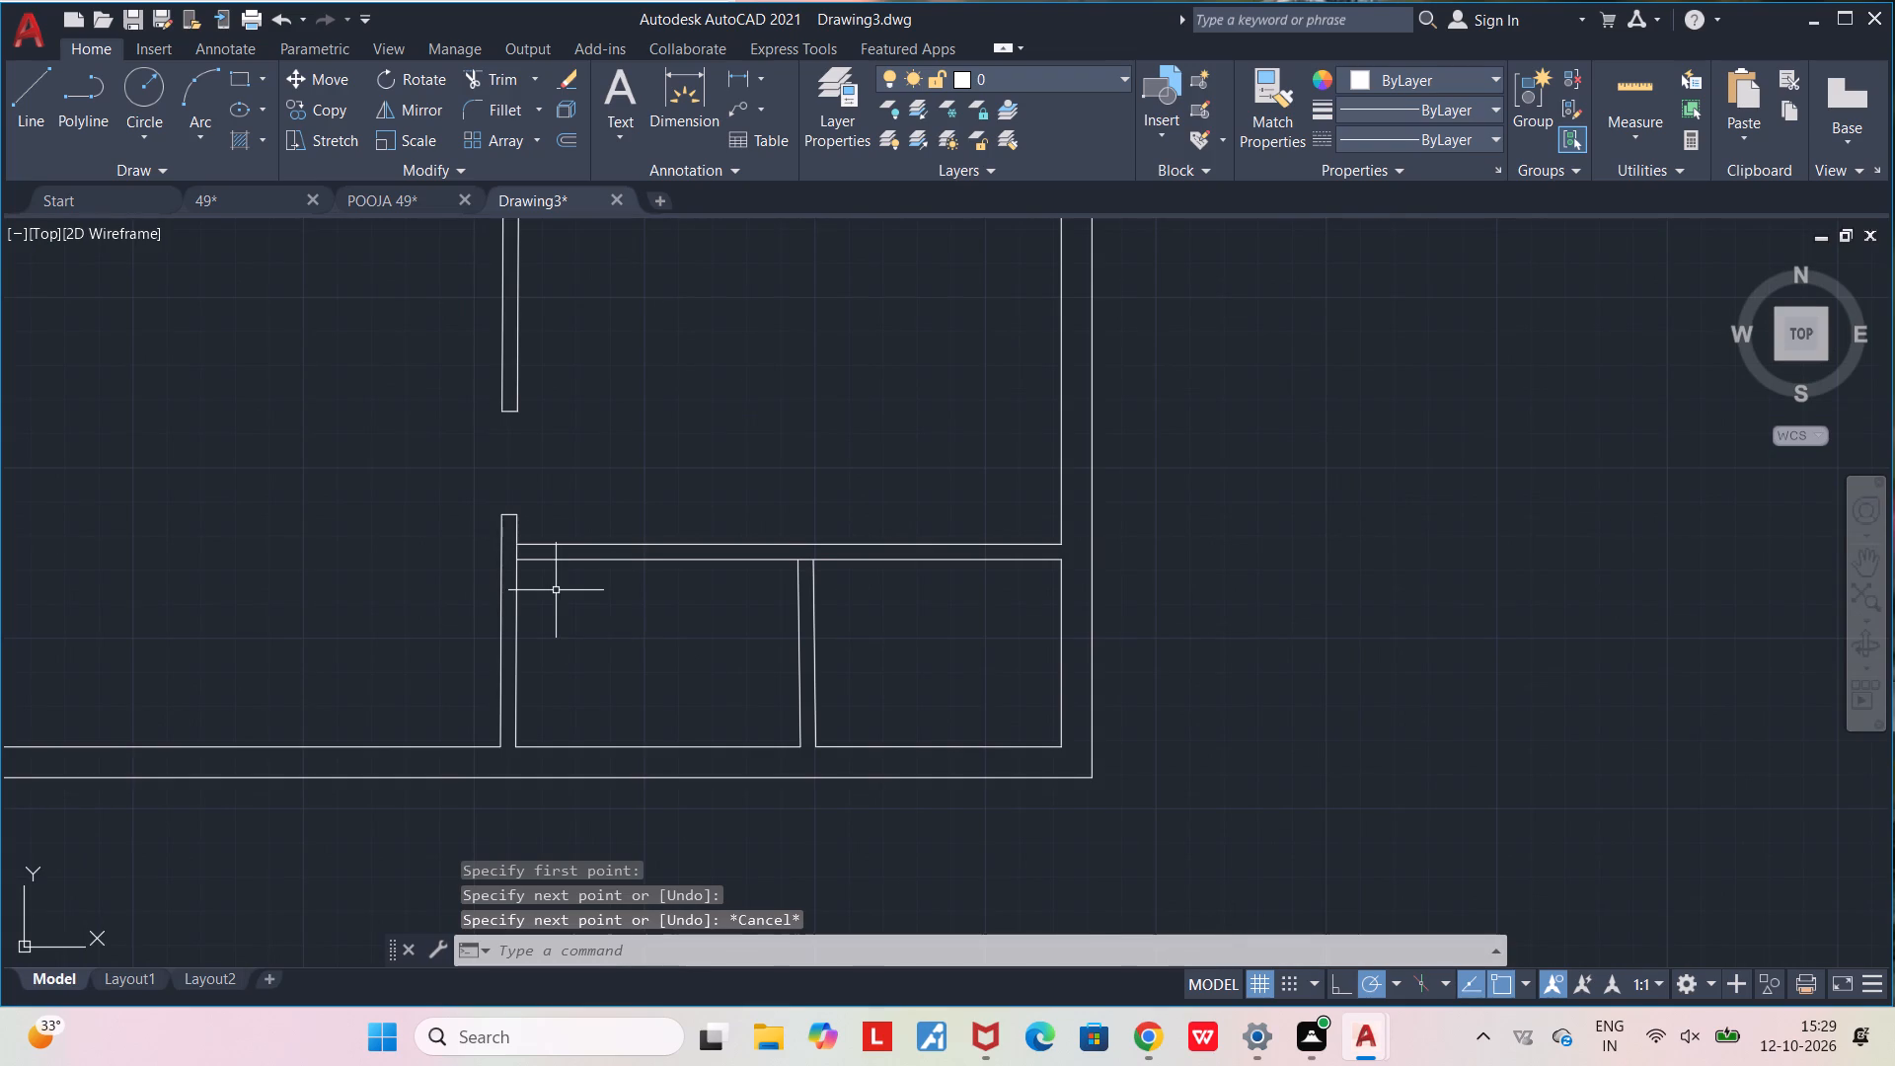
pyautogui.moveTo(575, 638); pyautogui.dragTo(602, 725, button='middle')
pyautogui.scroll(2, 571, 641)
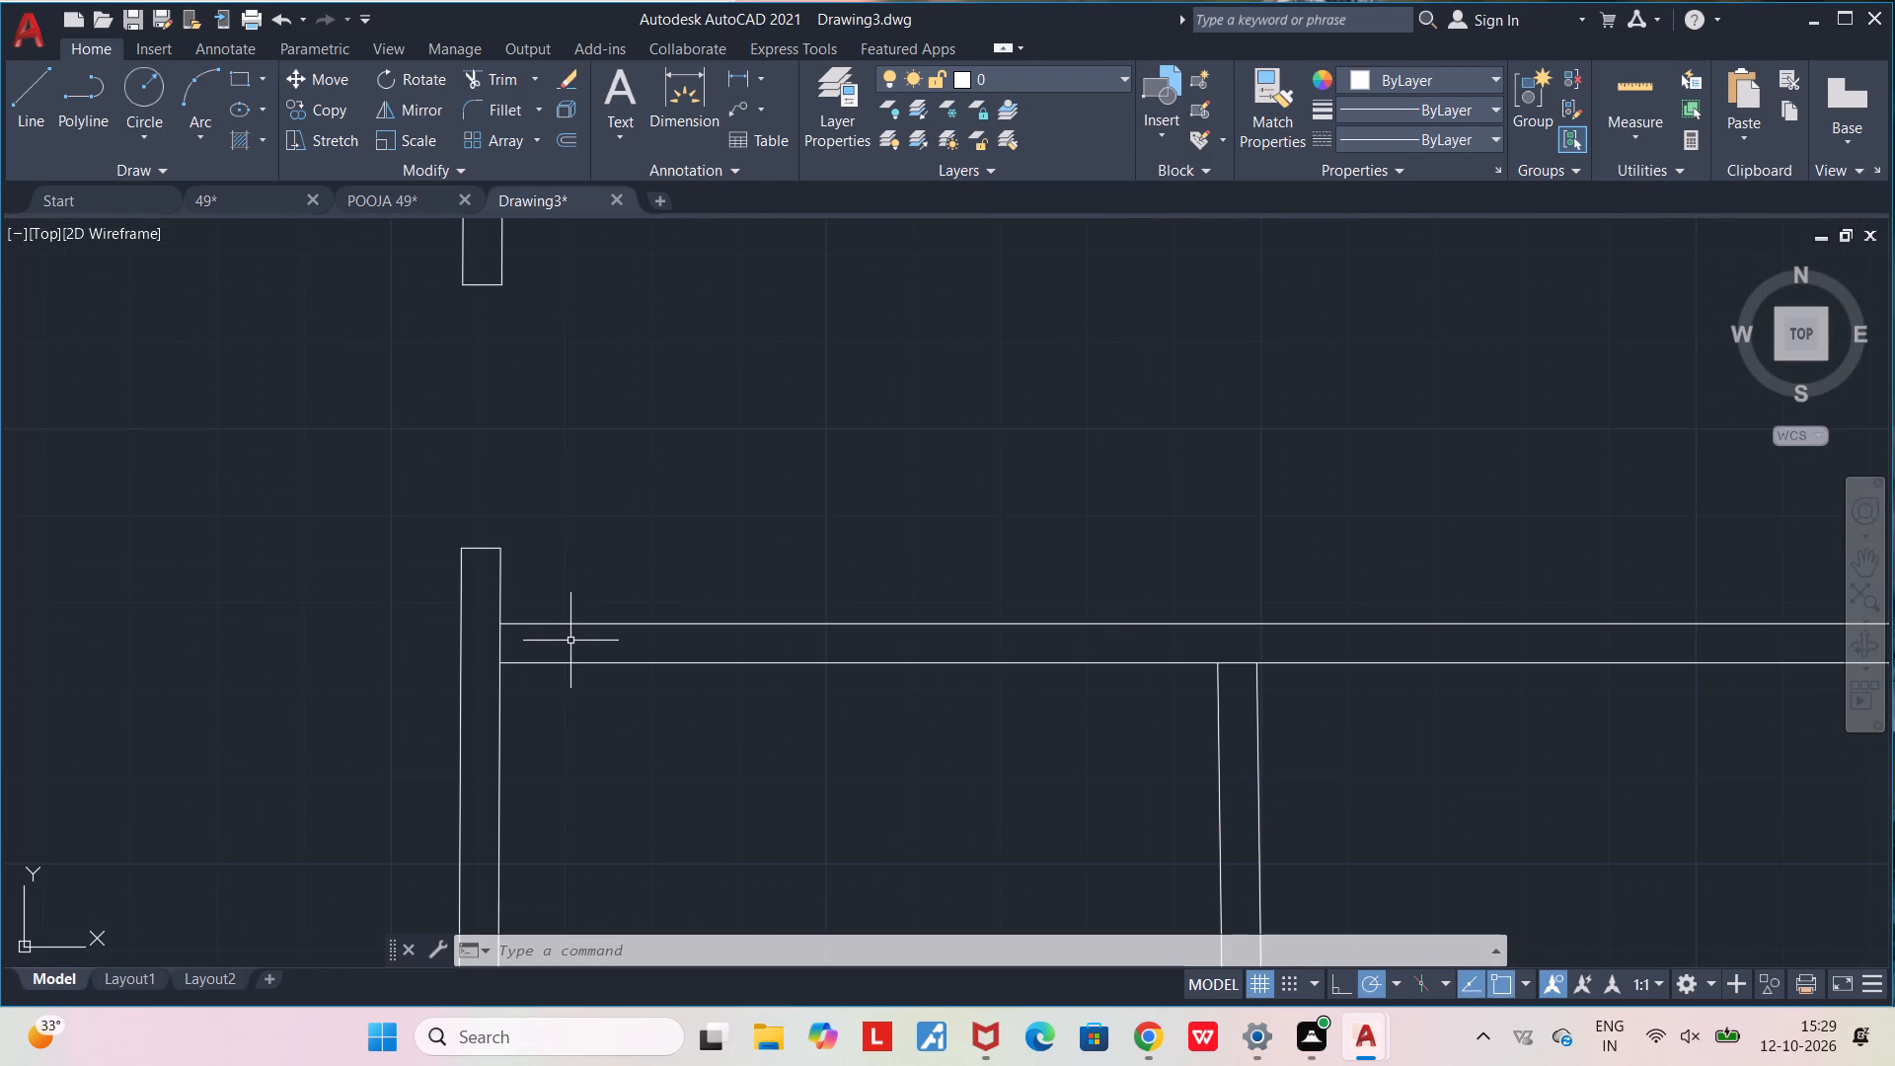
pyautogui.write('TR')
pyautogui.press('Return')
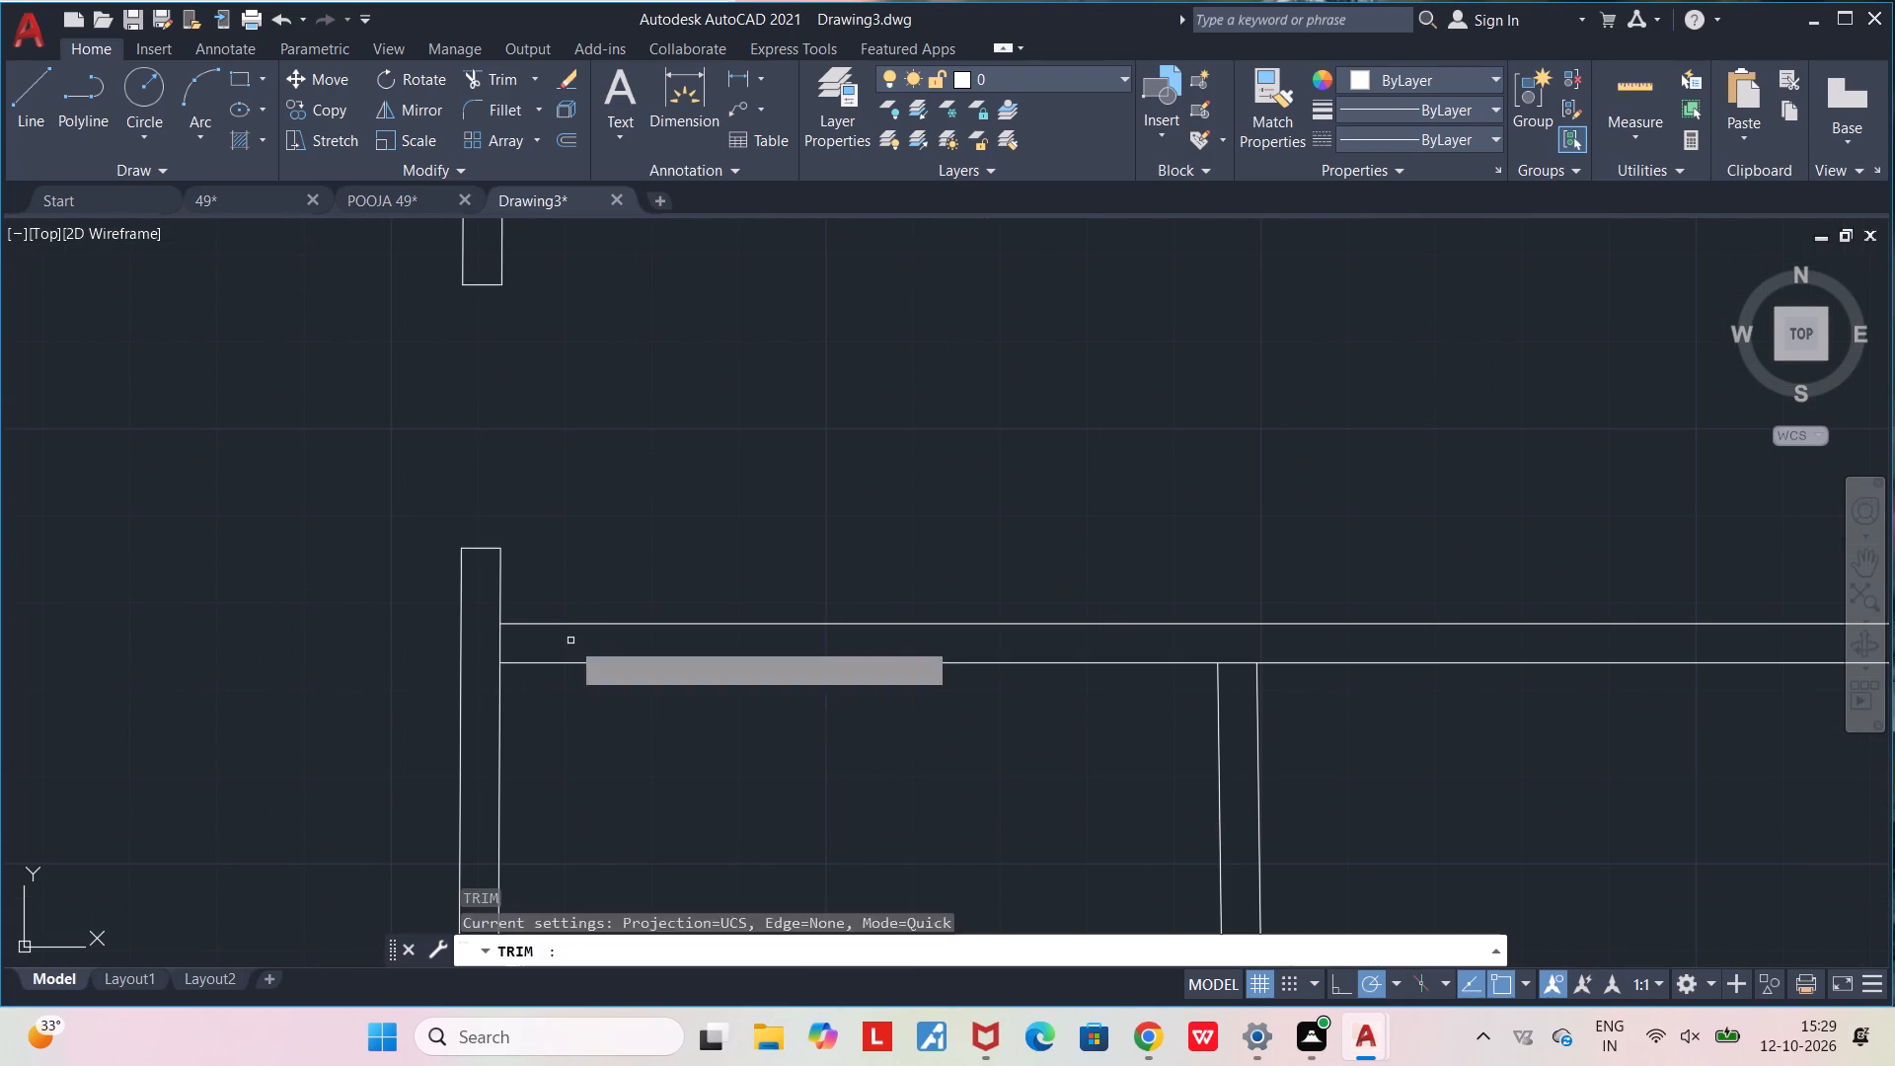
pyautogui.click(499, 640)
# Trim the horizontal partition's lower face where it crosses the top of the small partition, up to the small partition's right face.
pyautogui.scroll(-3, 532, 652)
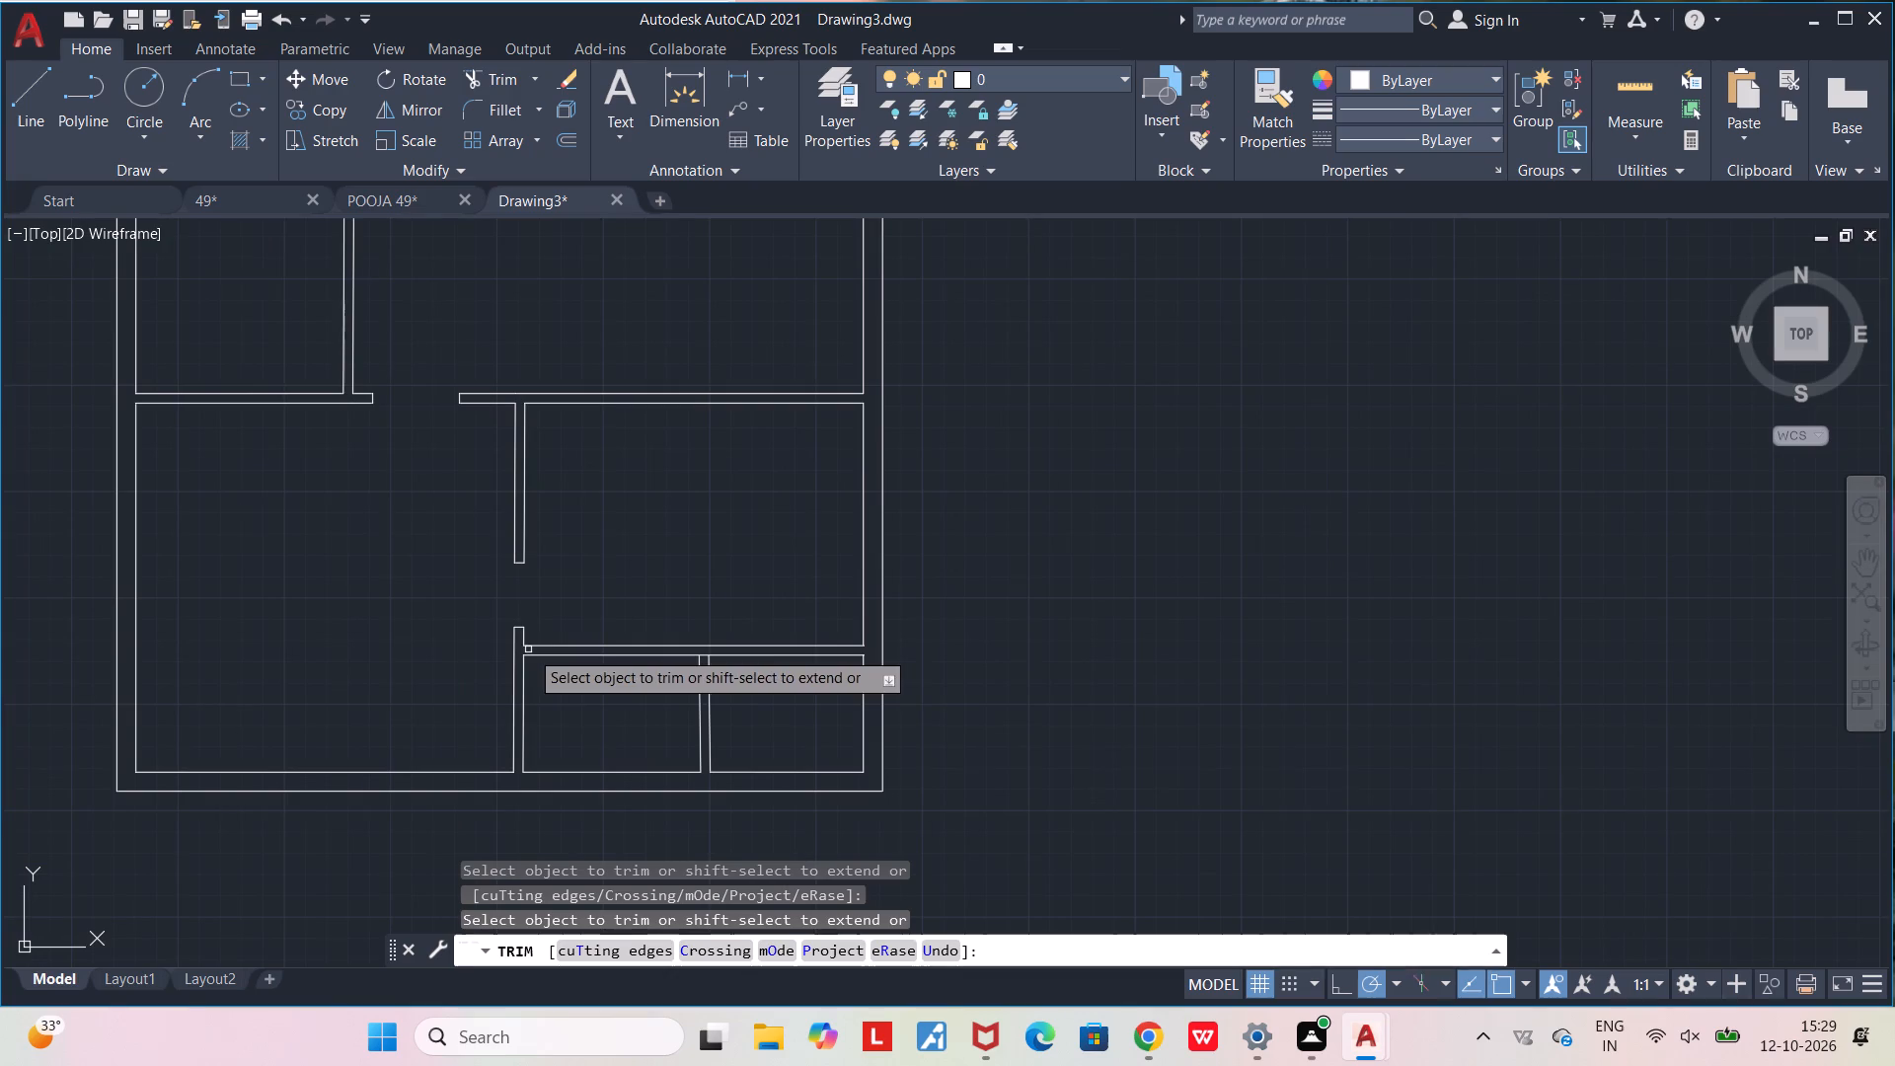
pyautogui.scroll(5, 688, 661)
pyautogui.moveTo(837, 598); pyautogui.dragTo(836, 674)
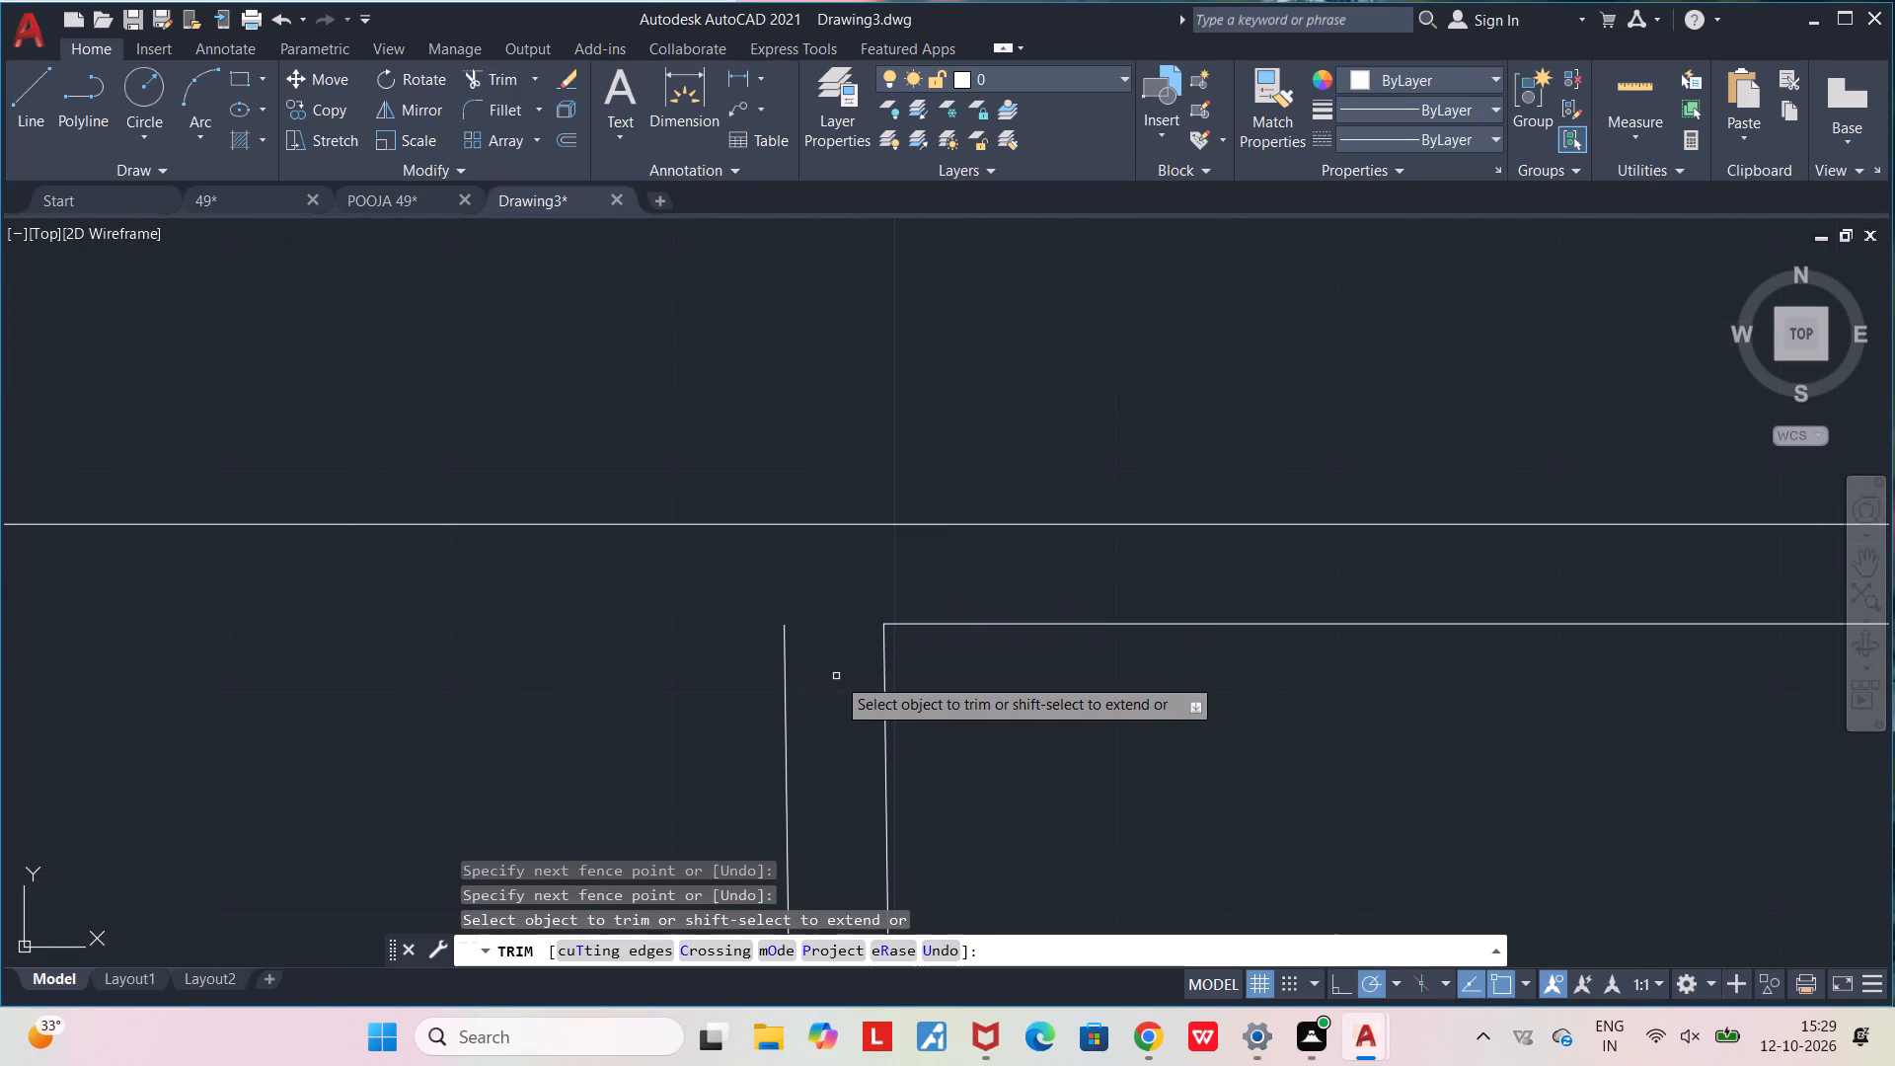
pyautogui.press('Escape')
pyautogui.press('Escape')
pyautogui.press('t')
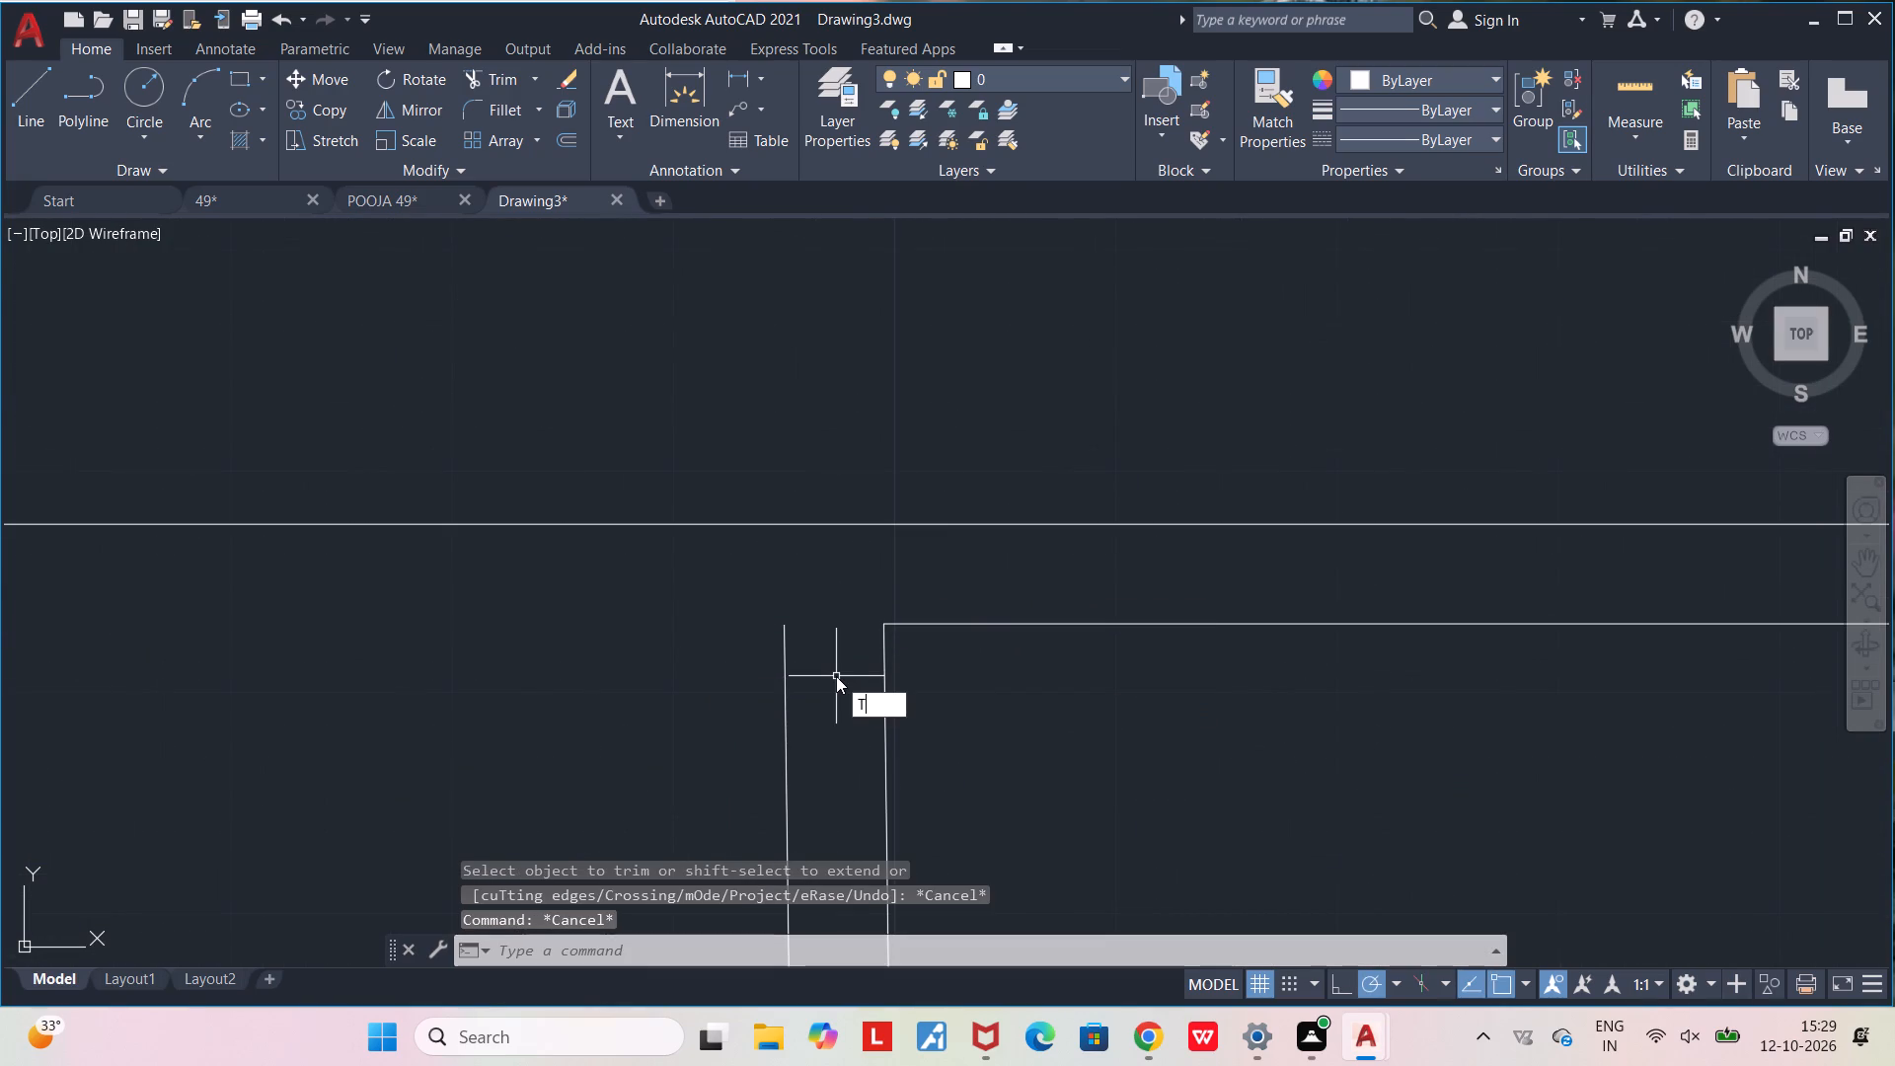
pyautogui.press('Escape')
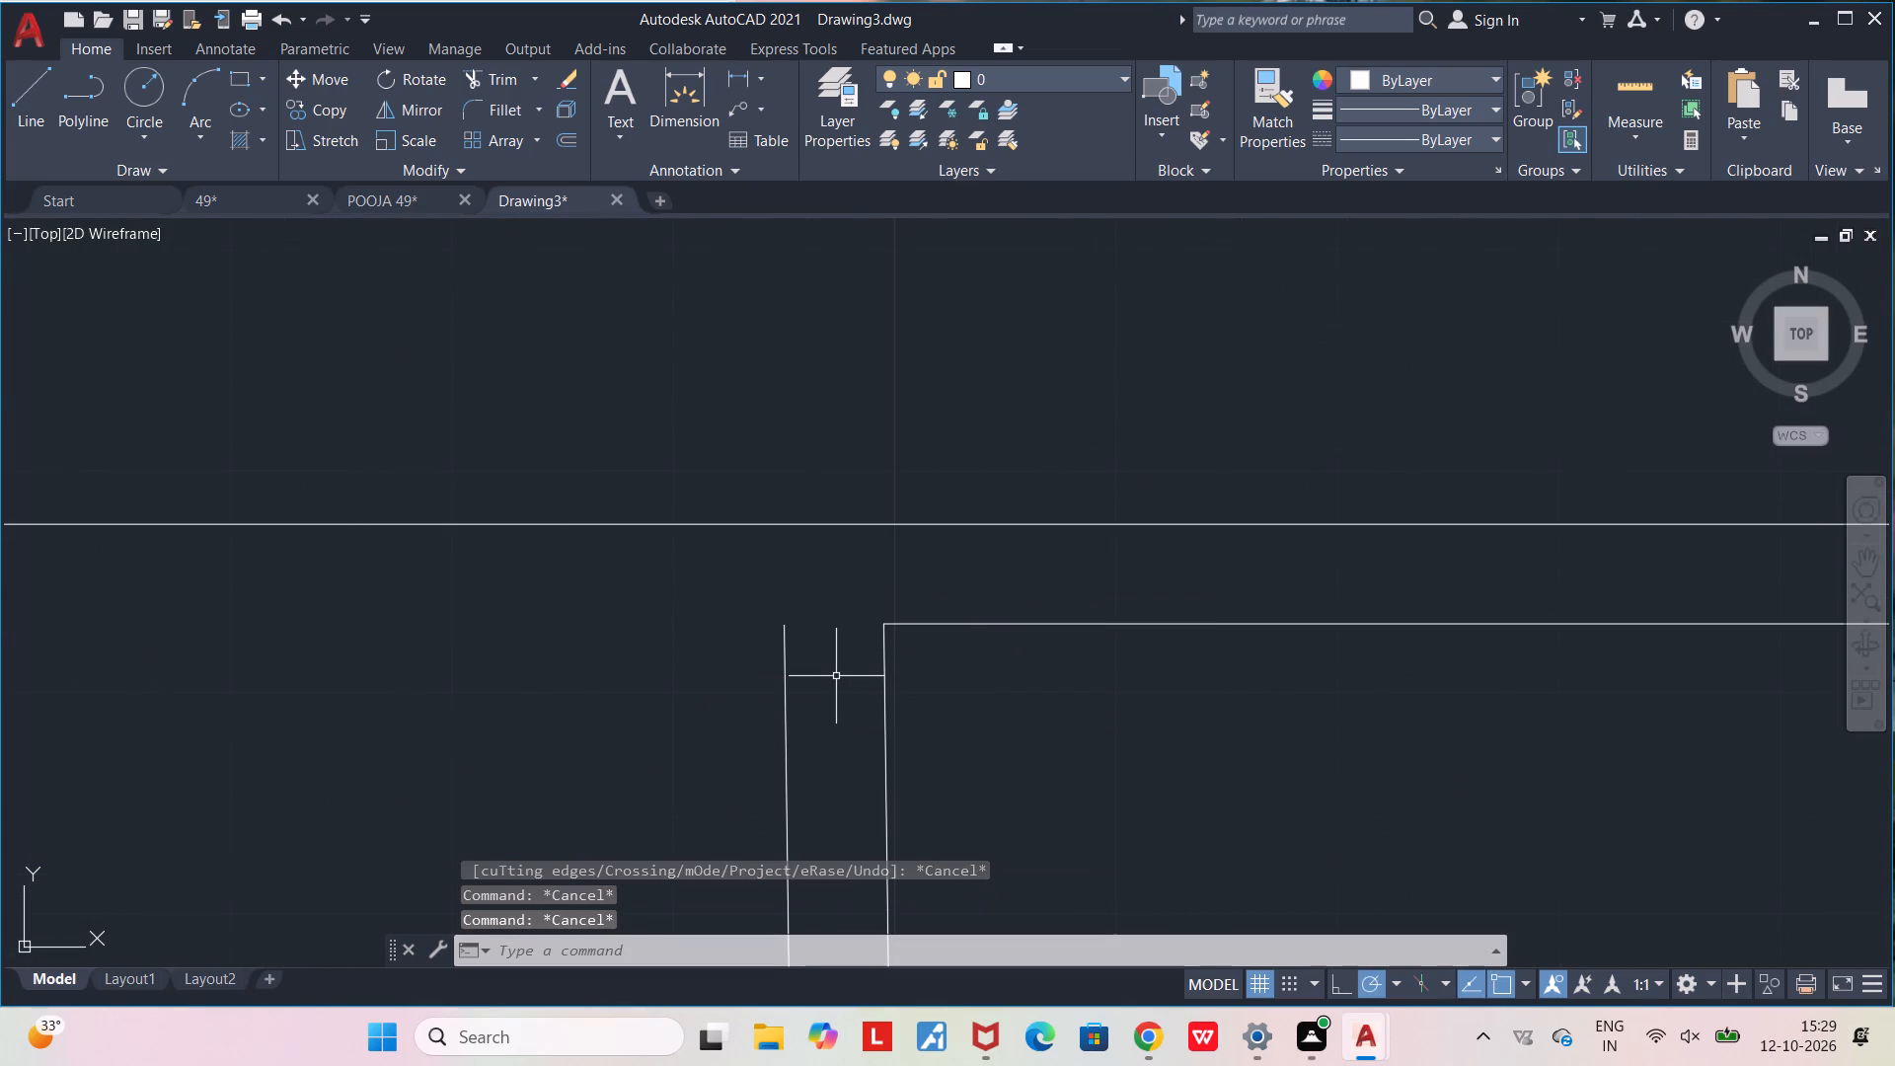
# Draw a line closing the horizontal partition's lower face from the small partition's left face to the vertical partition's right face.
pyautogui.press('l')
pyautogui.press('Return')
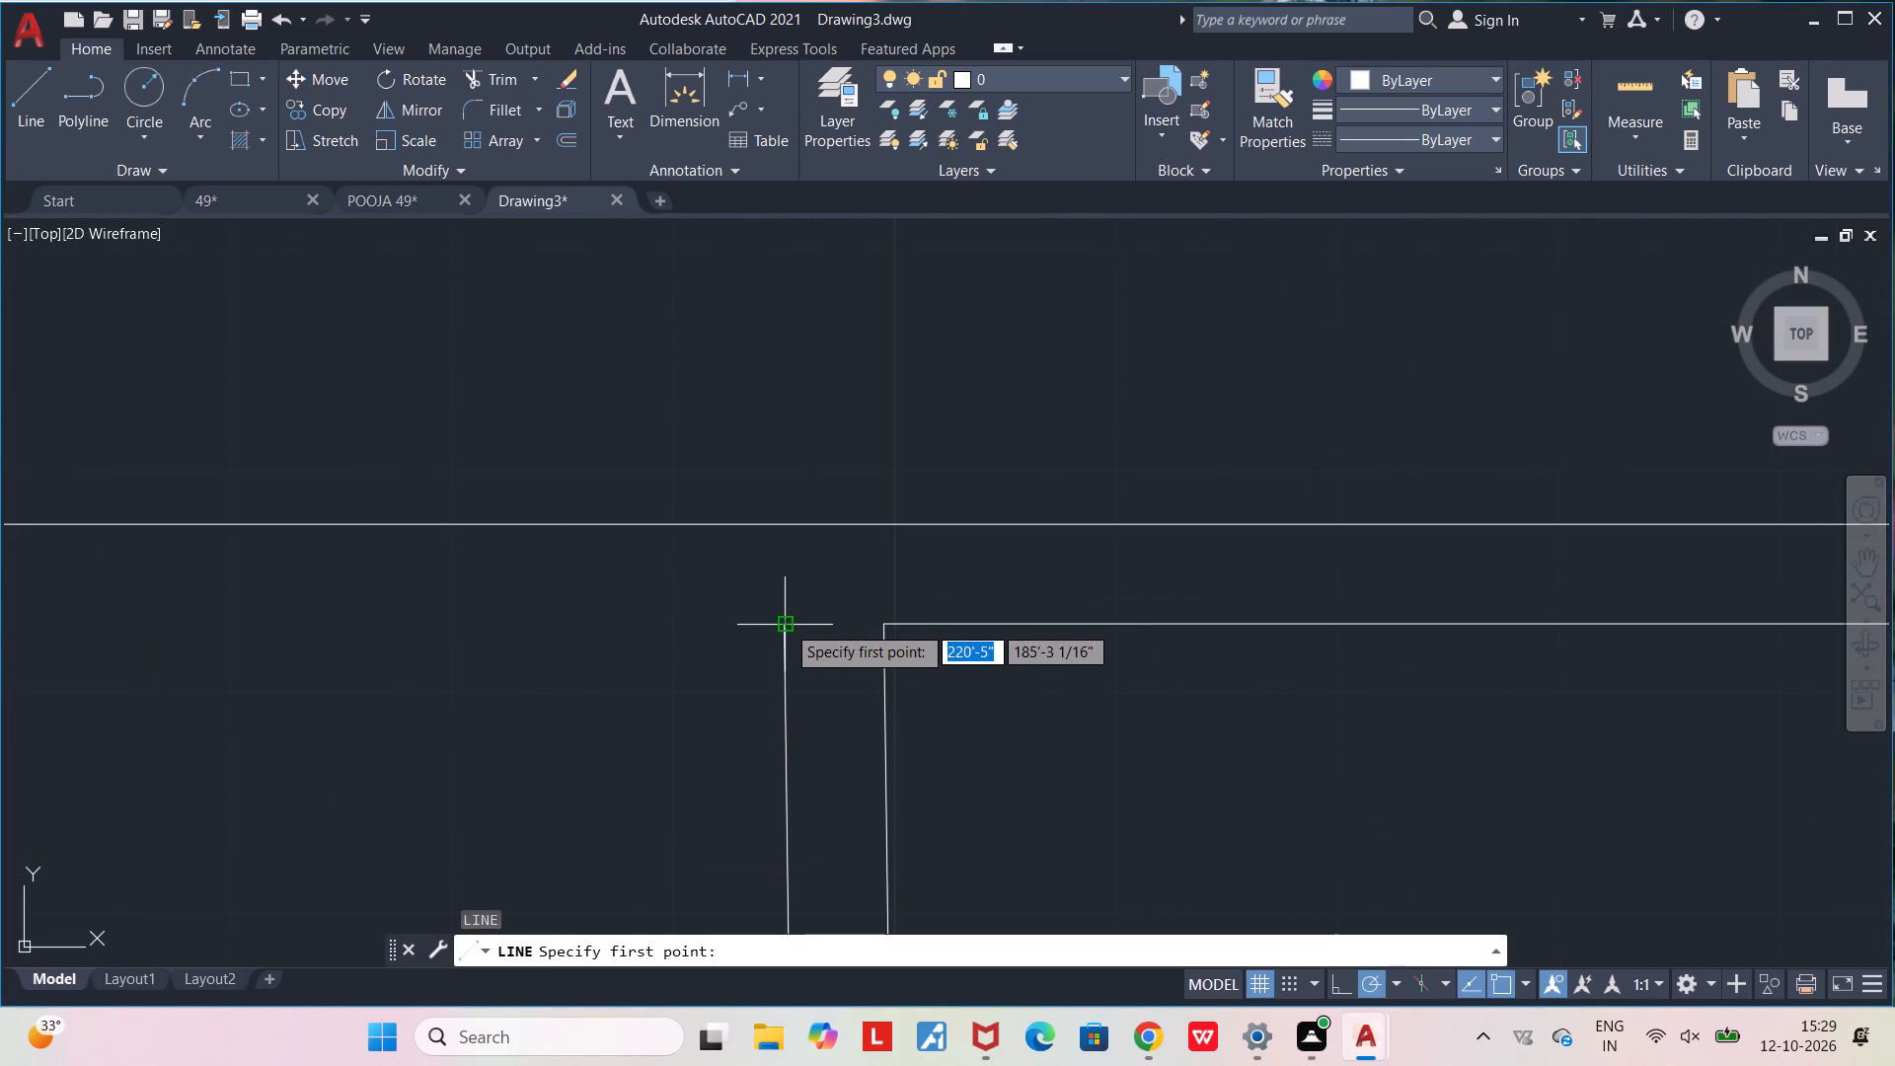
pyautogui.click(786, 624)
pyautogui.moveTo(291, 630); pyautogui.dragTo(853, 635, button='middle')
pyautogui.scroll(-3, 854, 635)
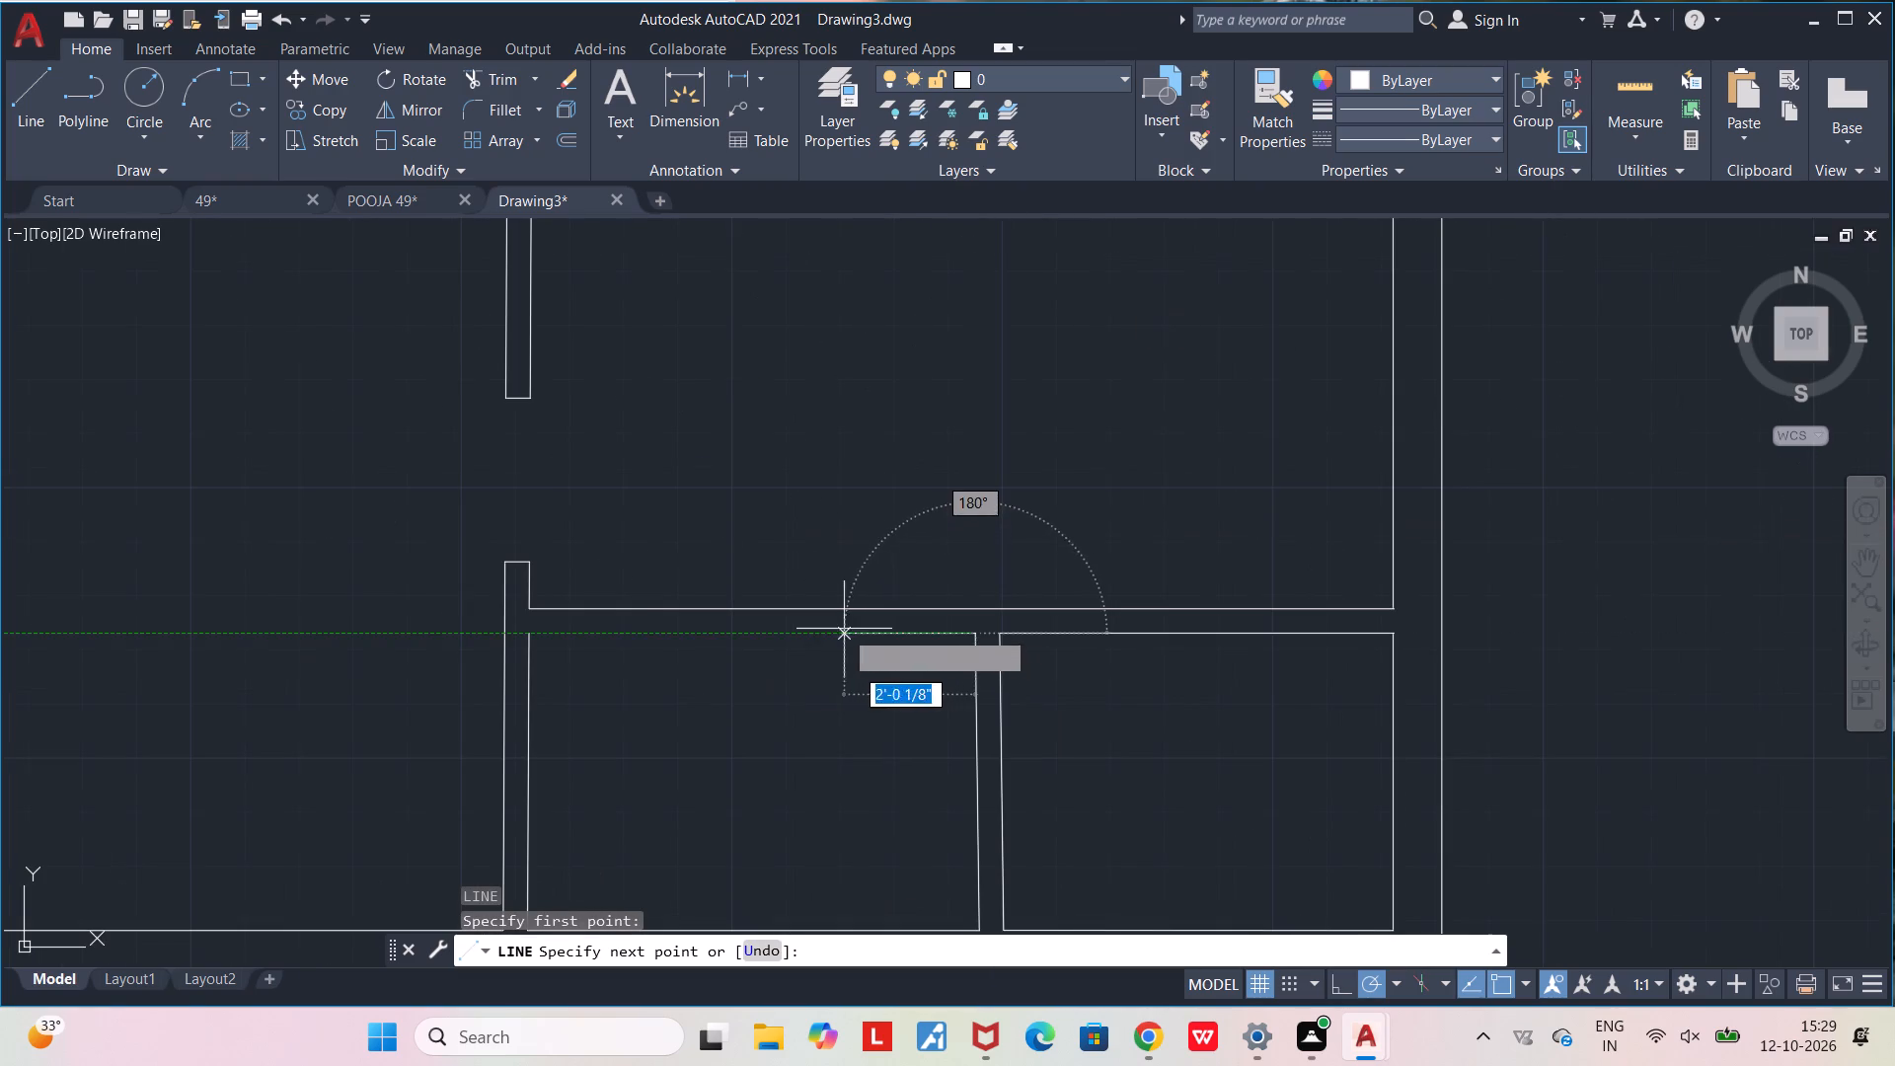
pyautogui.click(525, 639)
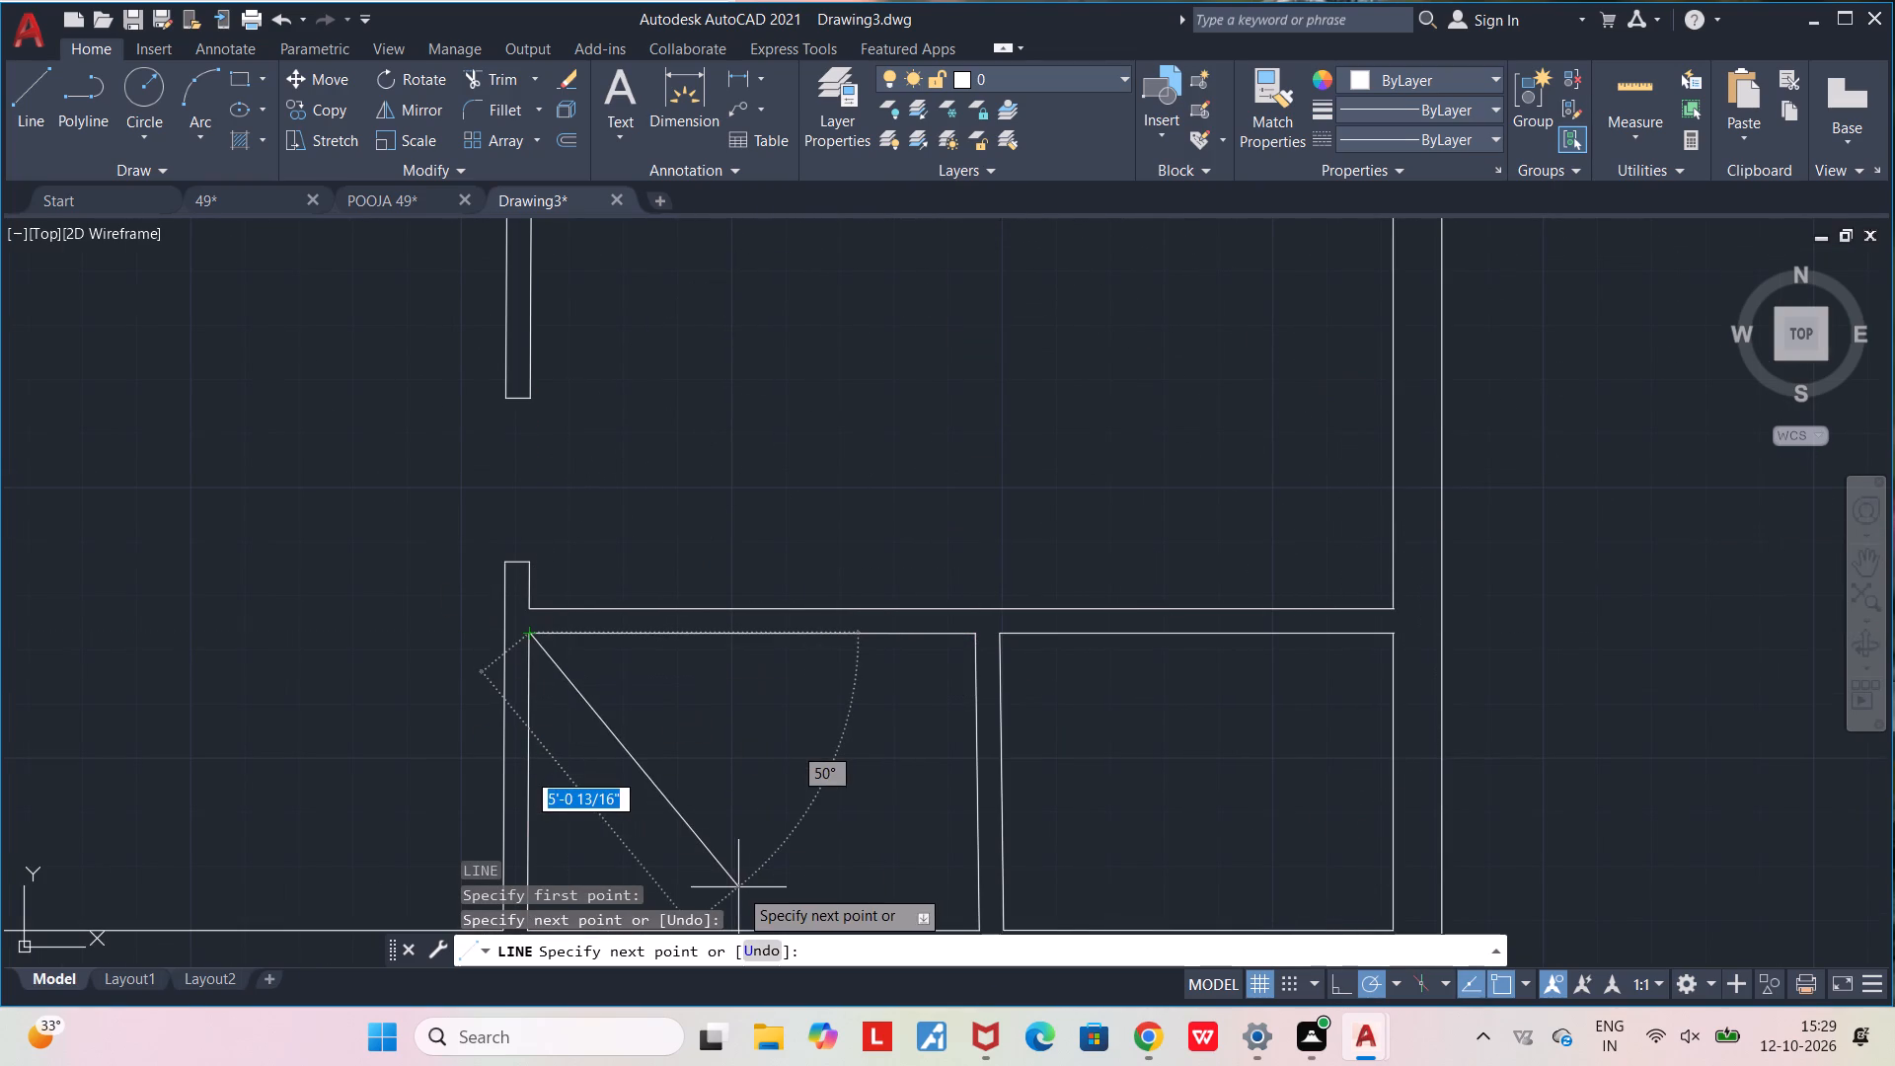
pyautogui.press('Escape')
# Examine the wall junctions around the two small rooms in the plan's bottom-right corner.
pyautogui.scroll(-3, 737, 881)
pyautogui.scroll(5, 720, 839)
pyautogui.scroll(3, 446, 659)
pyautogui.scroll(1, 315, 797)
pyautogui.scroll(-2, 315, 797)
pyautogui.moveTo(402, 712); pyautogui.dragTo(506, 580, button='middle')
pyautogui.scroll(-2, 506, 580)
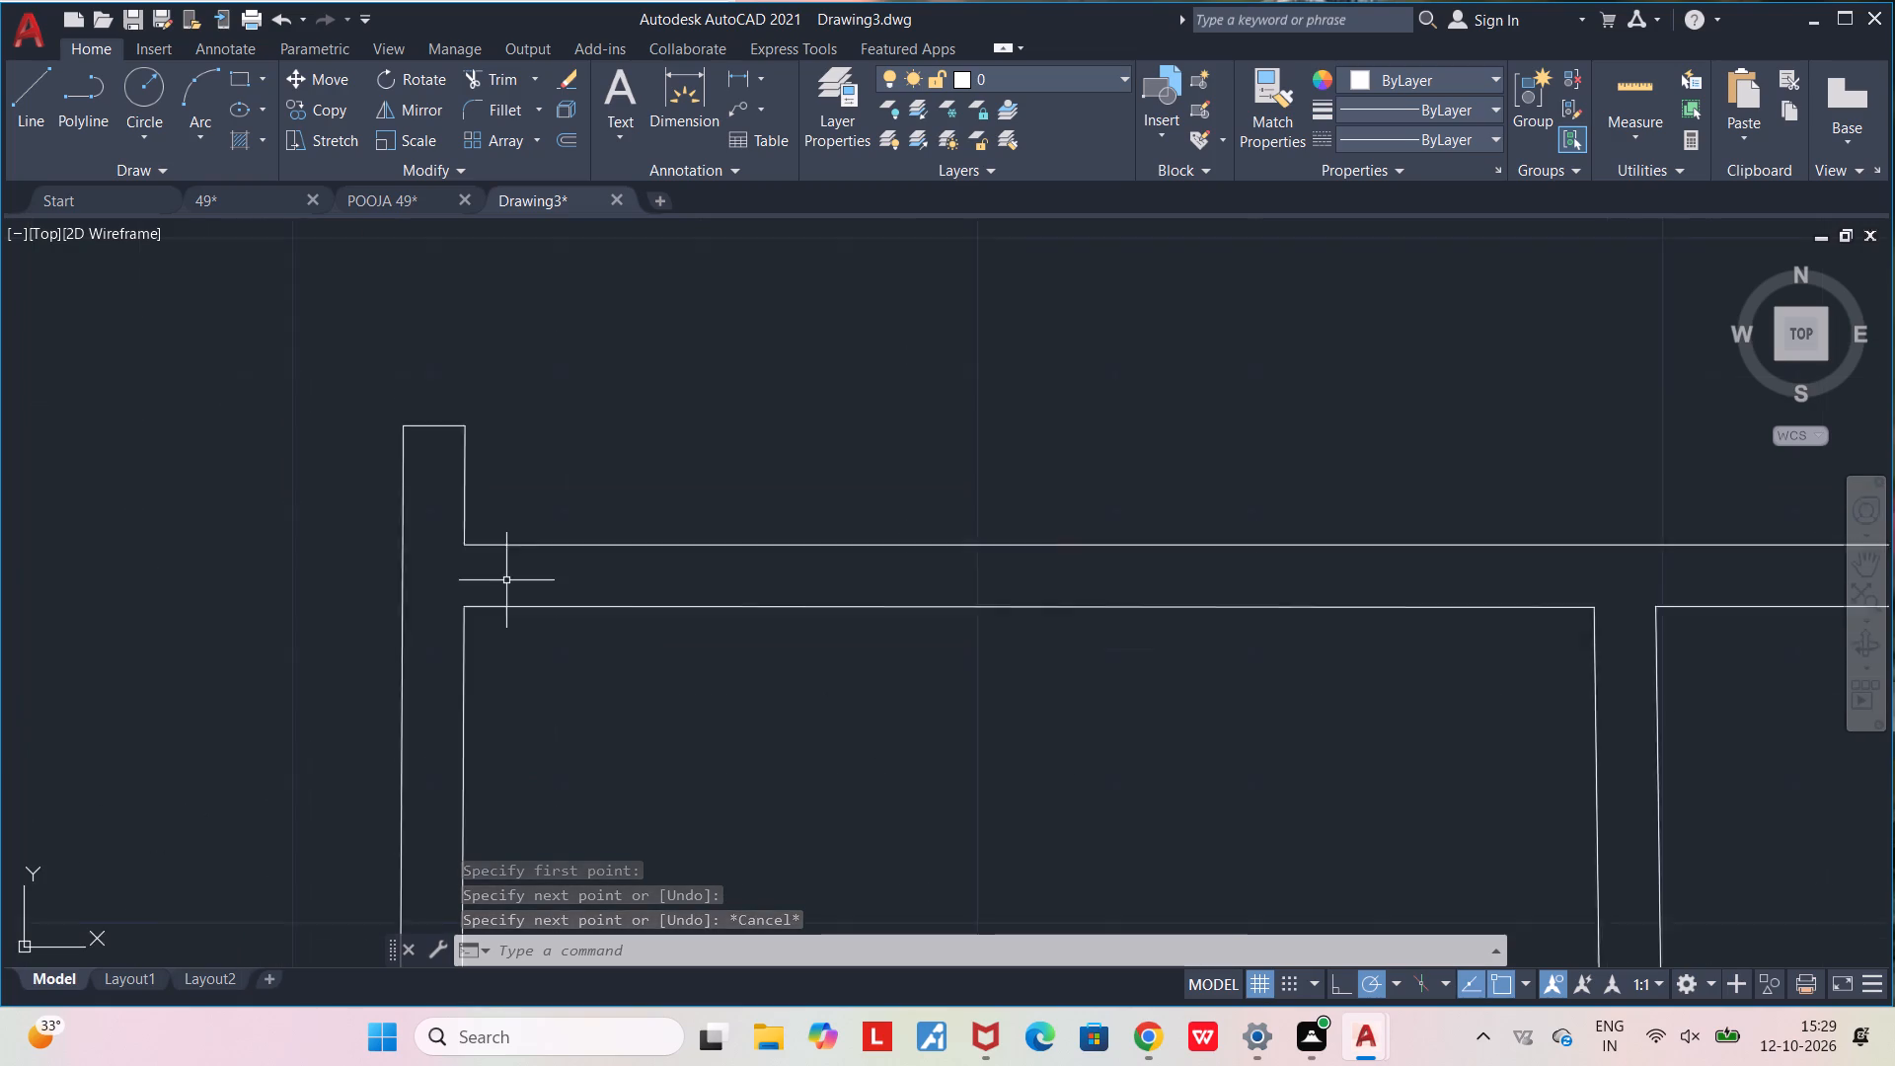
pyautogui.scroll(-5, 506, 580)
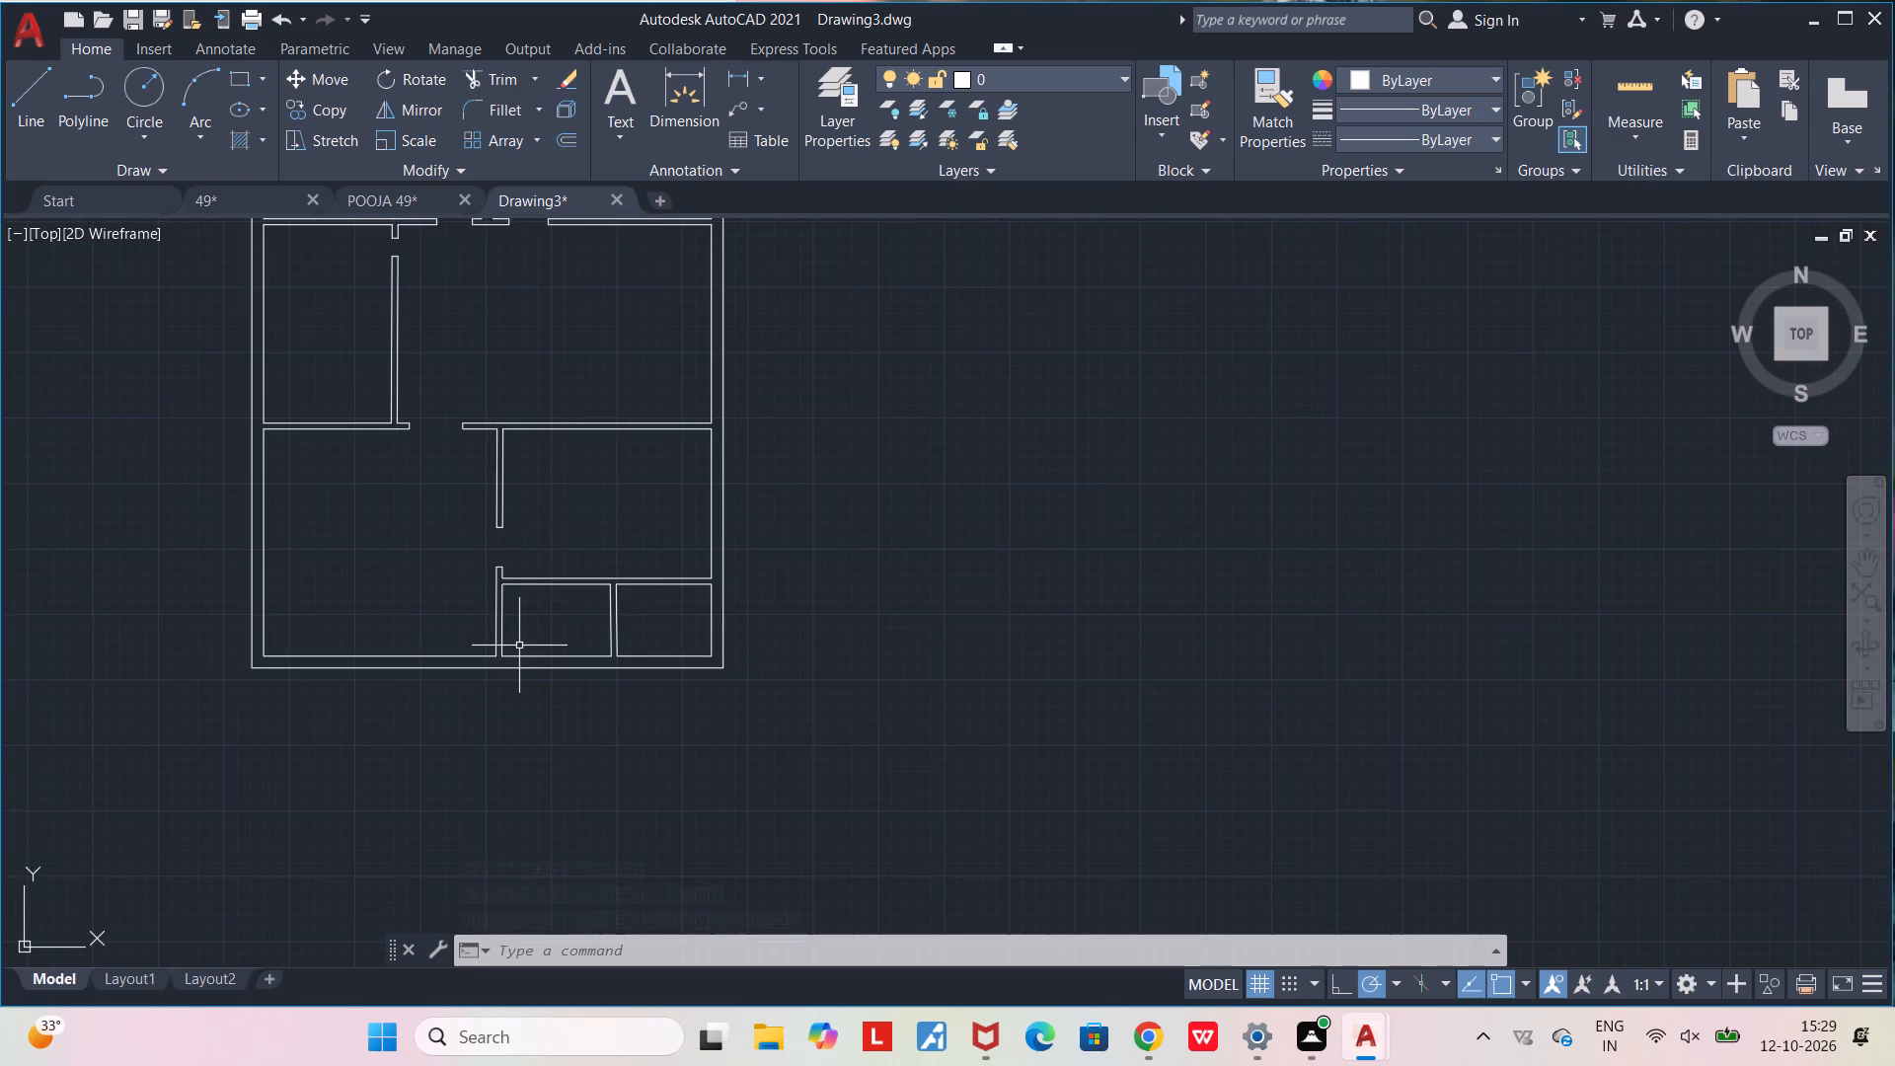
pyautogui.scroll(1, 570, 704)
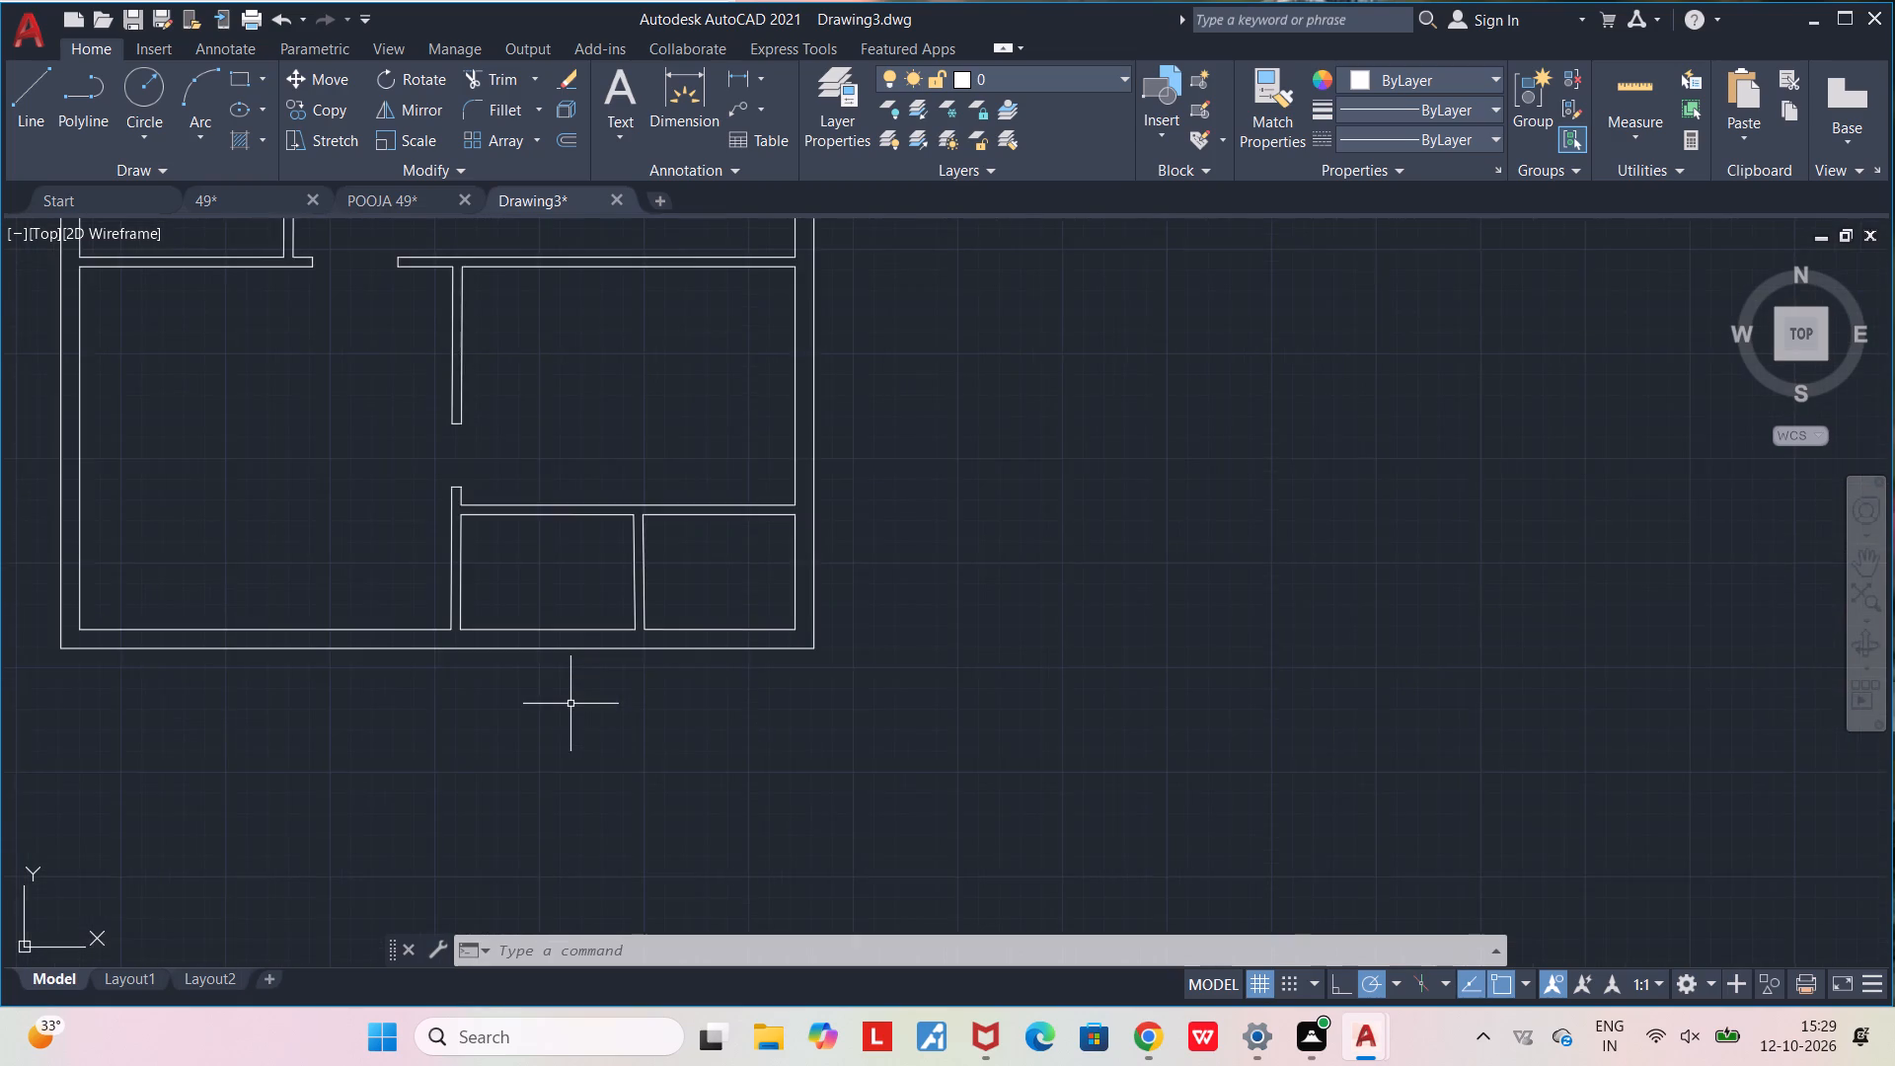
pyautogui.scroll(1, 570, 704)
pyautogui.moveTo(672, 460); pyautogui.dragTo(641, 630, button='middle')
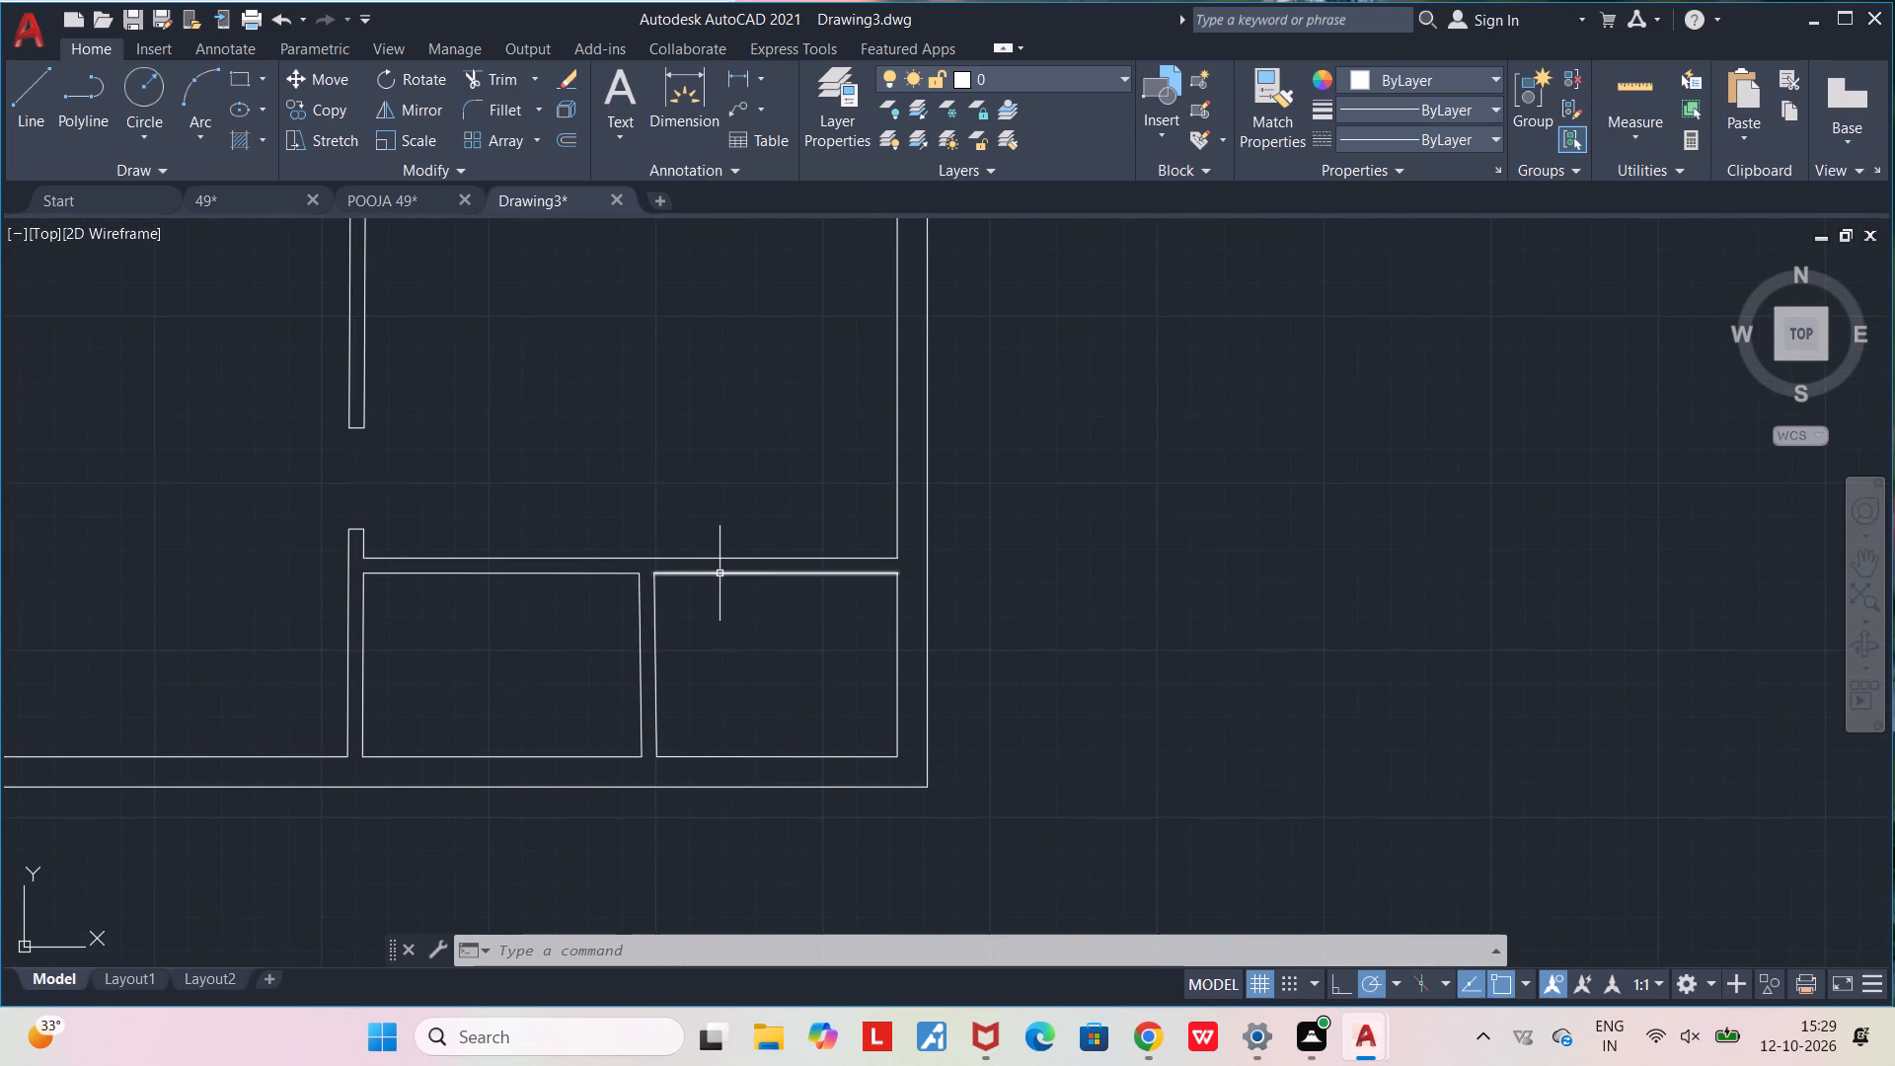
pyautogui.scroll(2, 721, 571)
pyautogui.moveTo(694, 684); pyautogui.dragTo(737, 755, button='middle')
pyautogui.scroll(1, 737, 755)
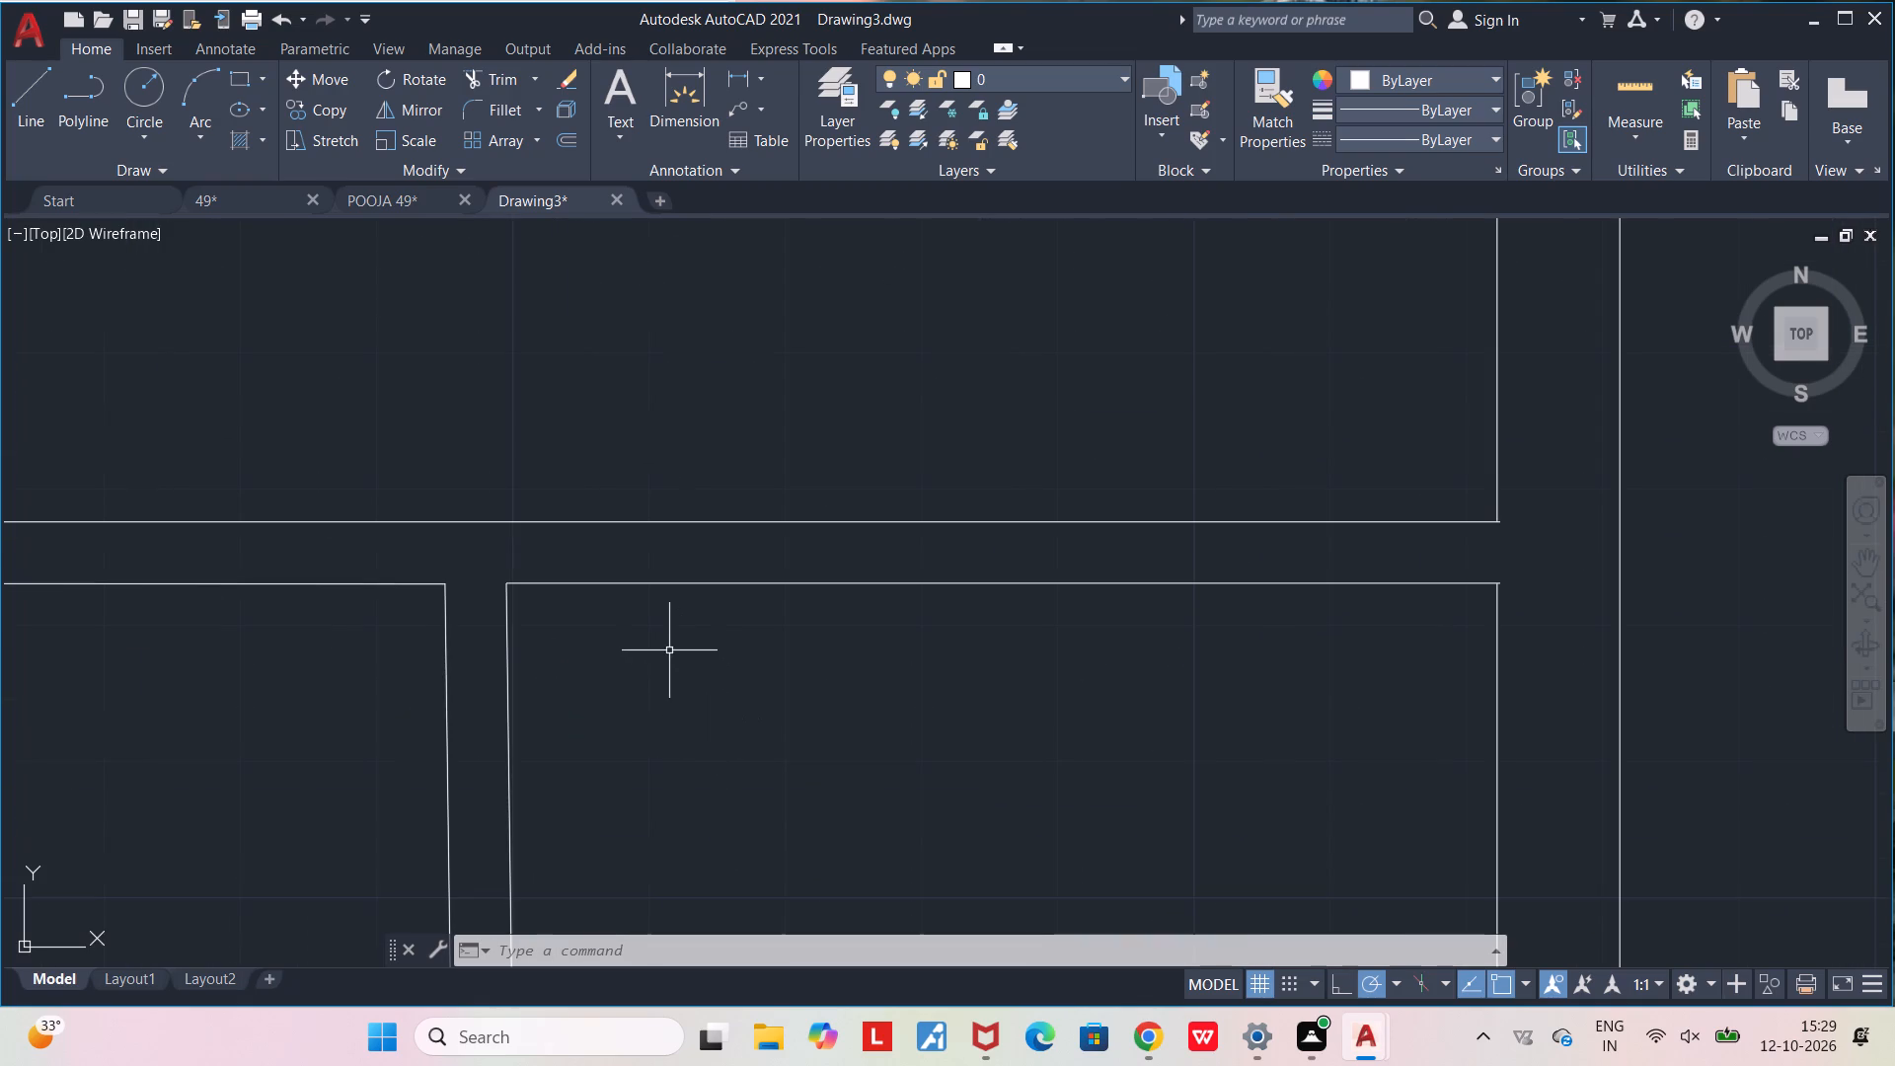
pyautogui.moveTo(668, 648); pyautogui.dragTo(763, 787, button='middle')
pyautogui.scroll(1, 747, 775)
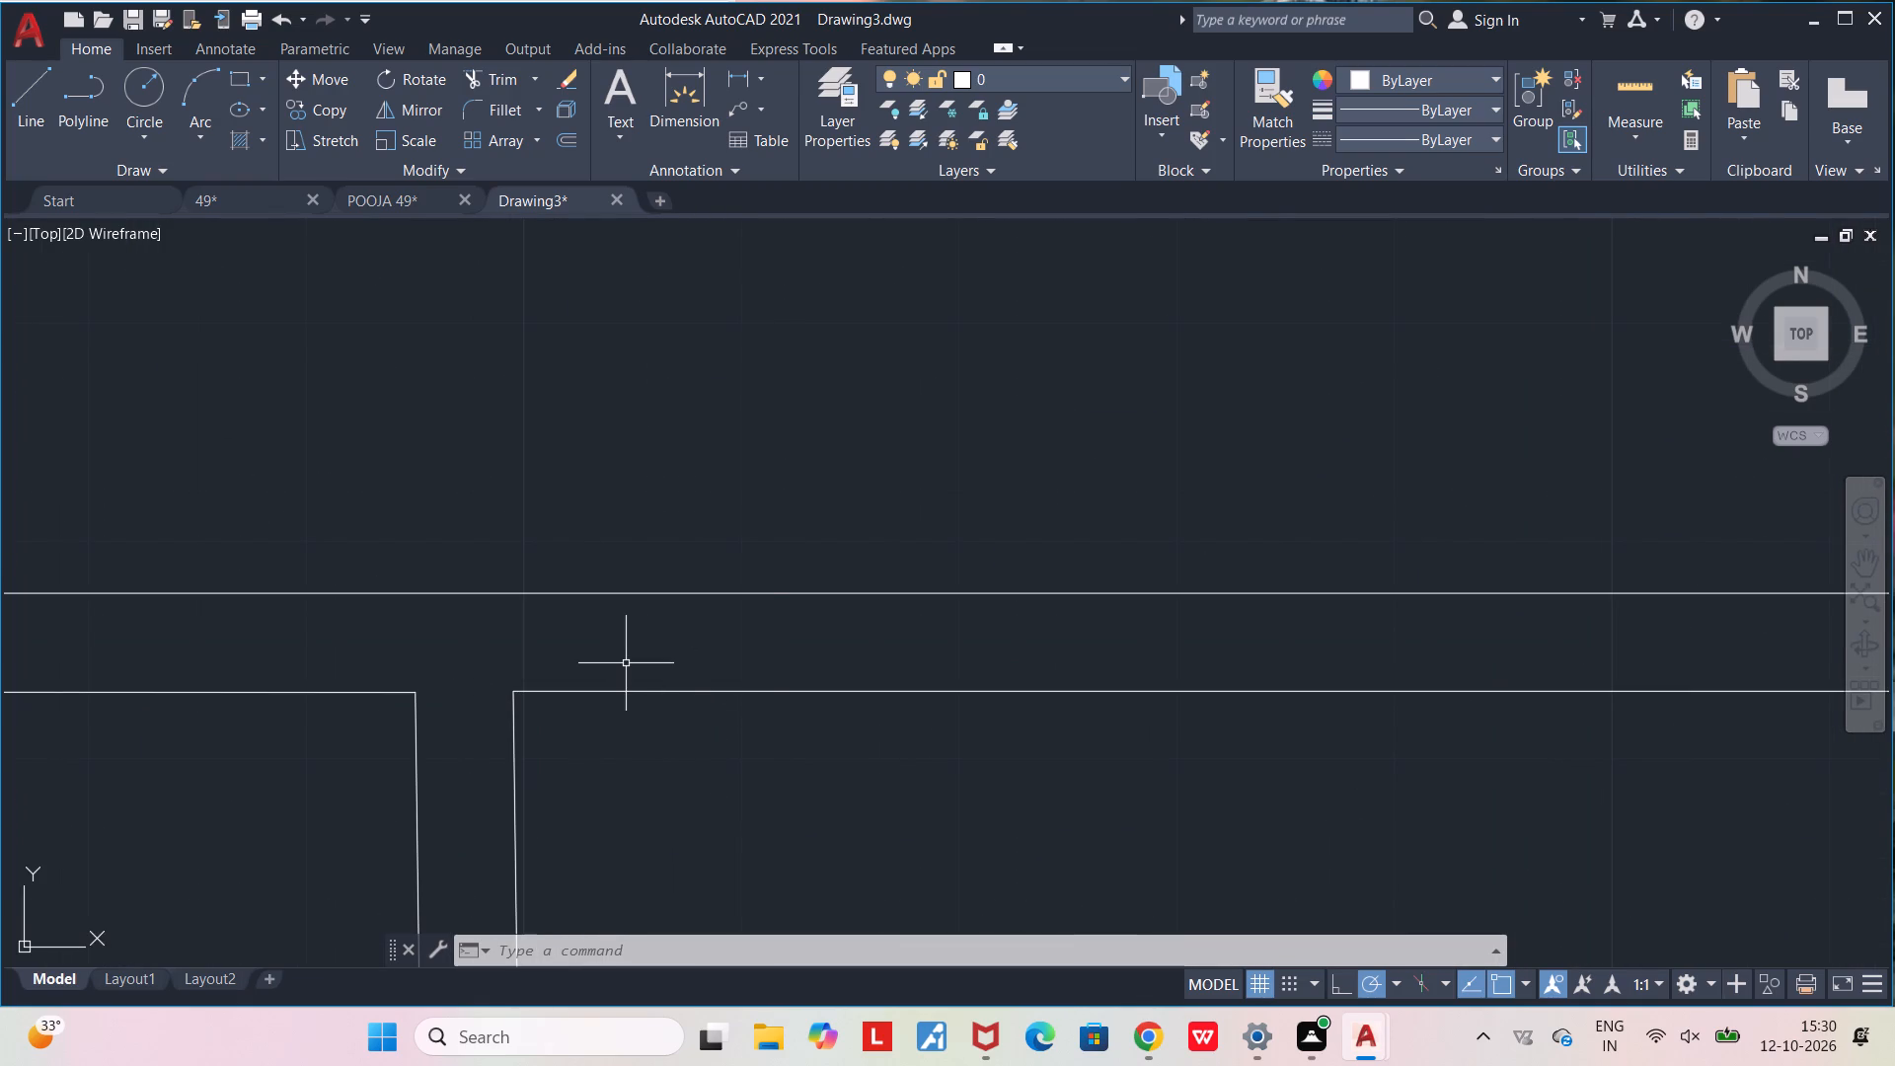
# Draw two short vertical lines about 1'-8" apart across the horizontal partition above the bottom-right corner room, marking a door opening.
pyautogui.press('l')
pyautogui.press('Return')
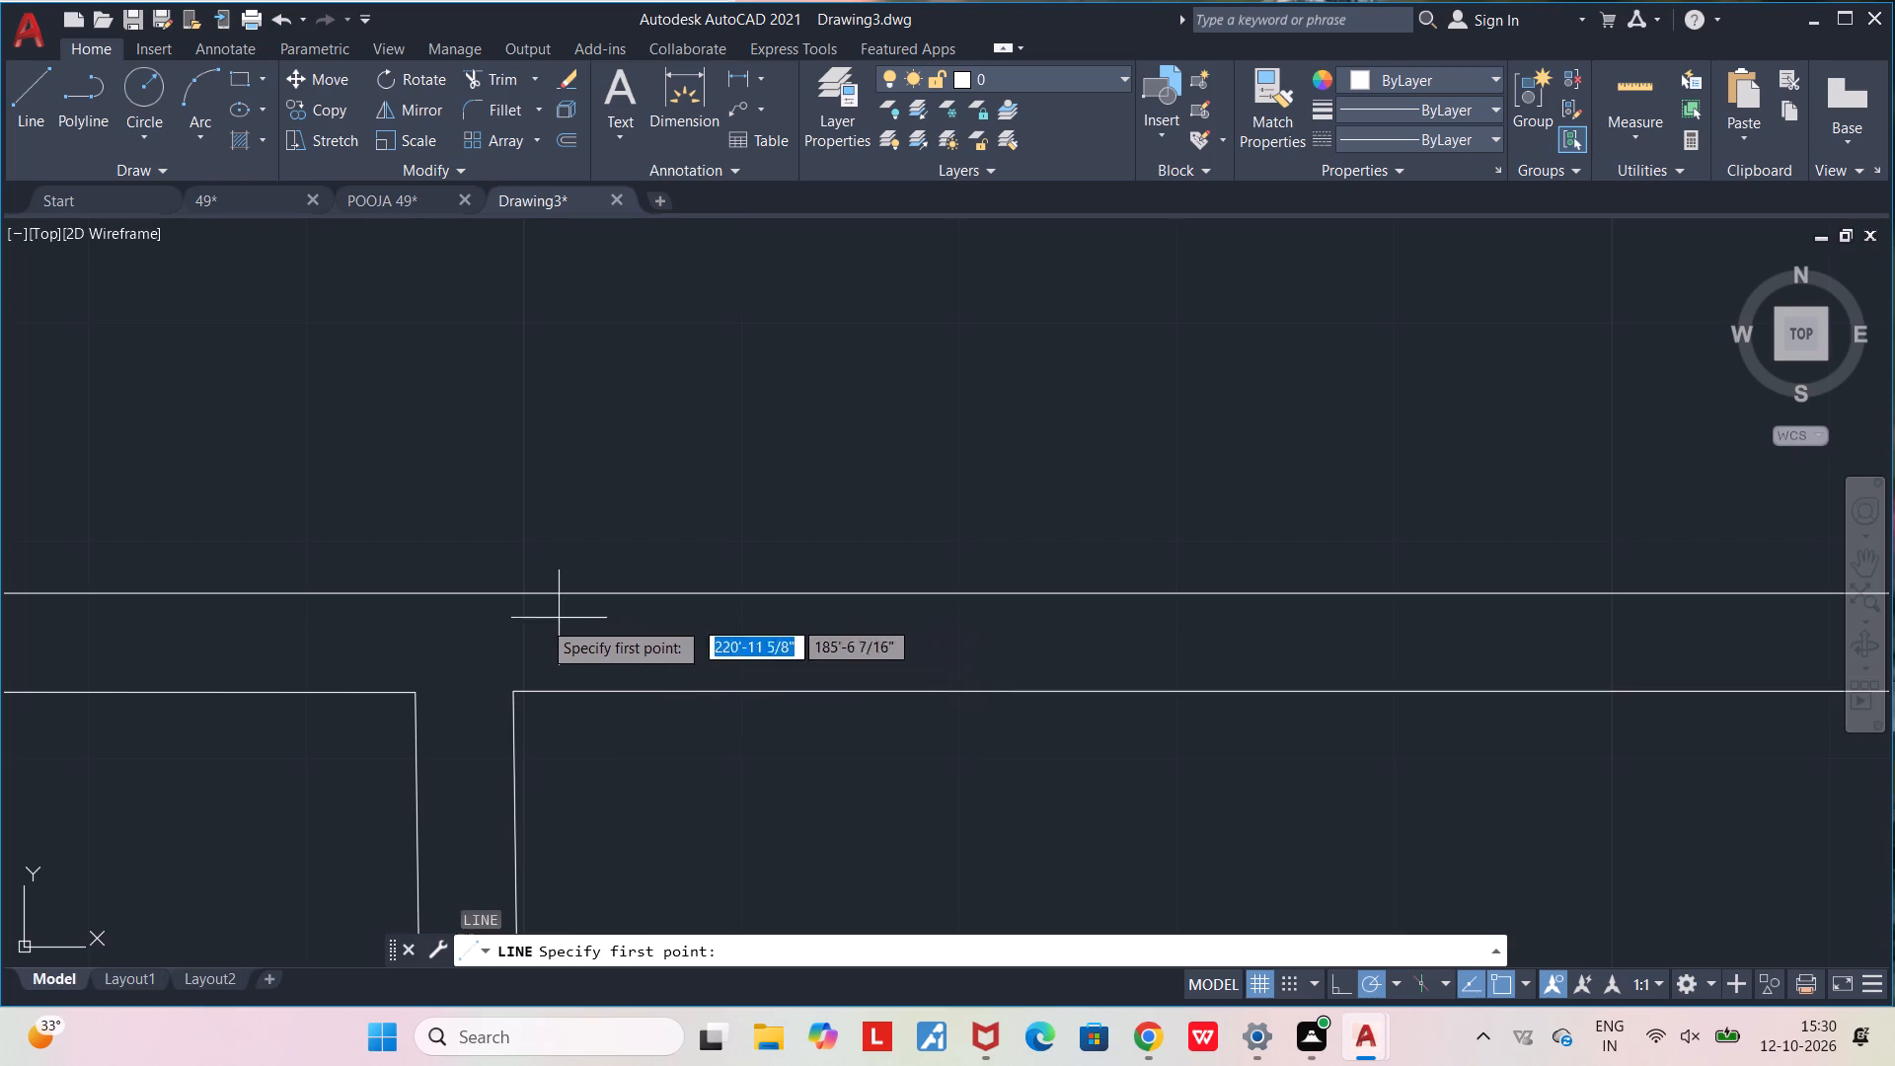
pyautogui.click(635, 593)
pyautogui.click(635, 735)
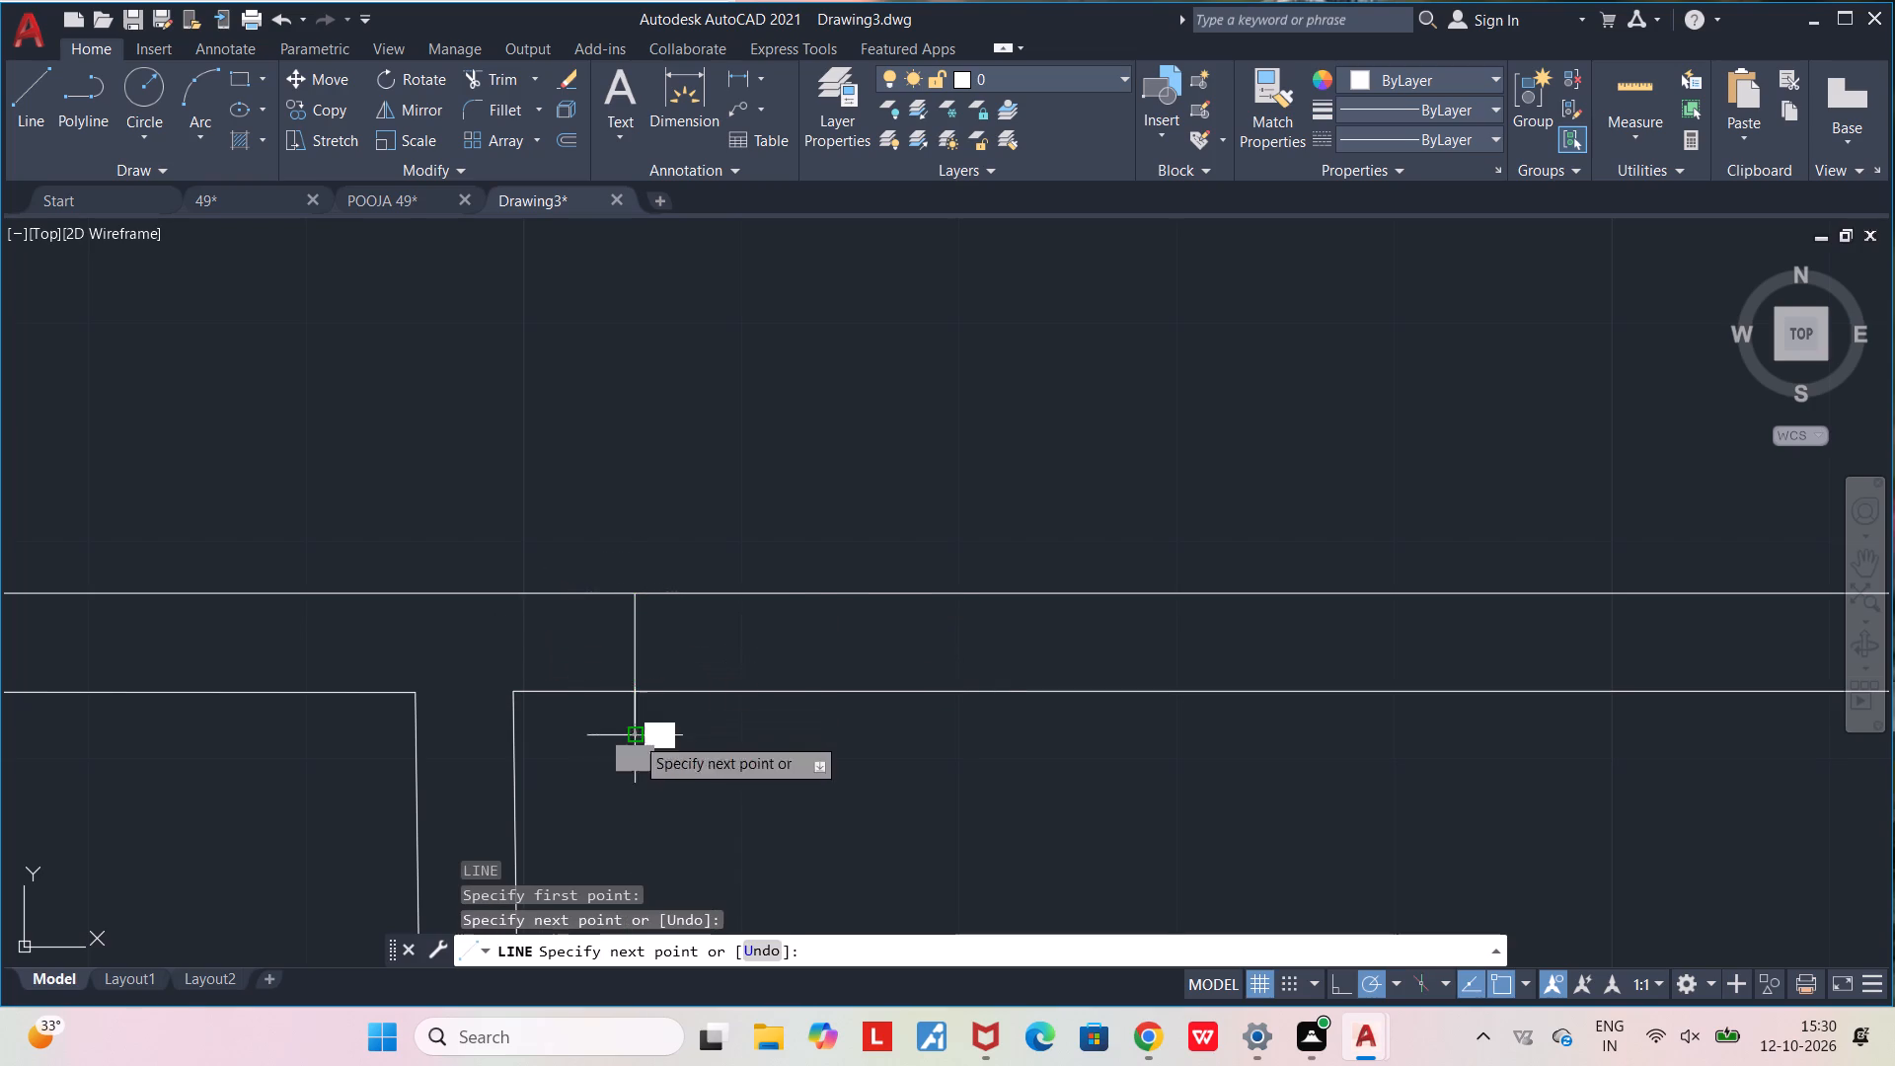
pyautogui.press('Escape')
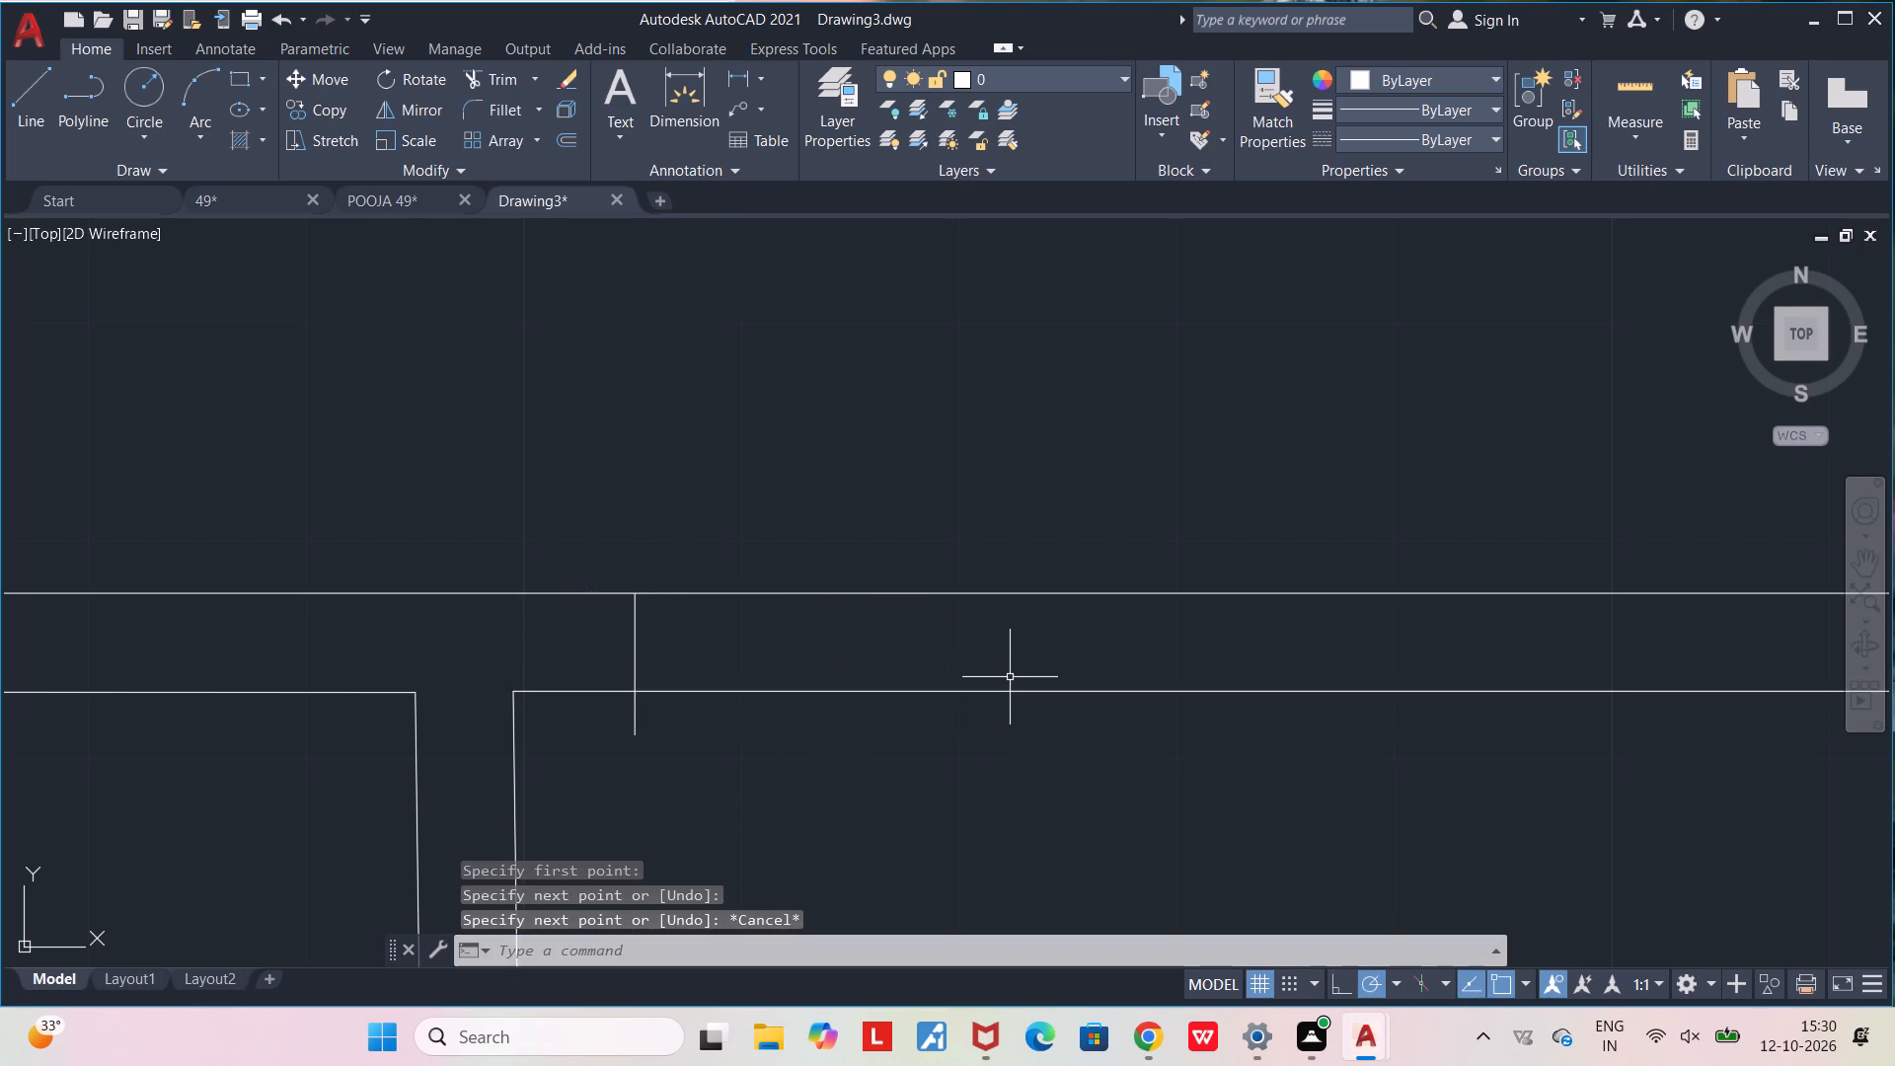
pyautogui.press('l')
pyautogui.press('Return')
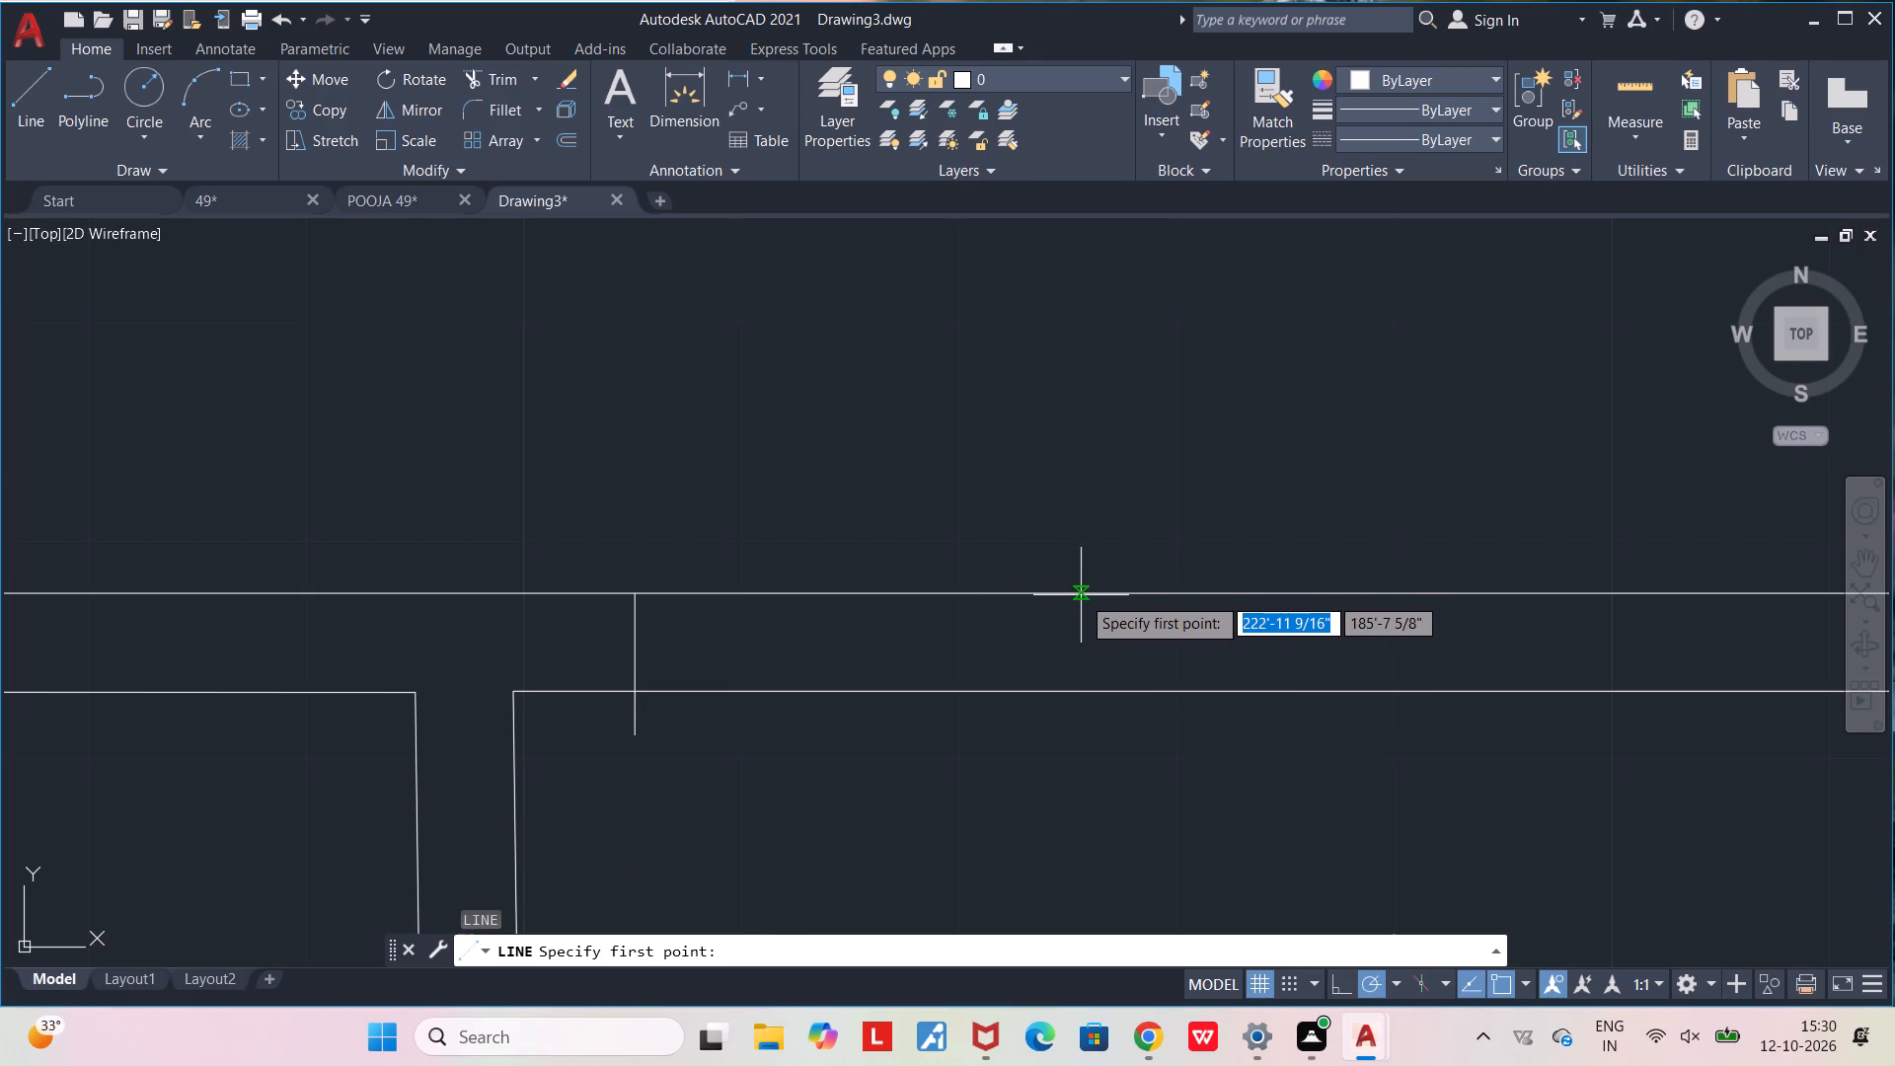
pyautogui.click(1081, 595)
pyautogui.click(1086, 740)
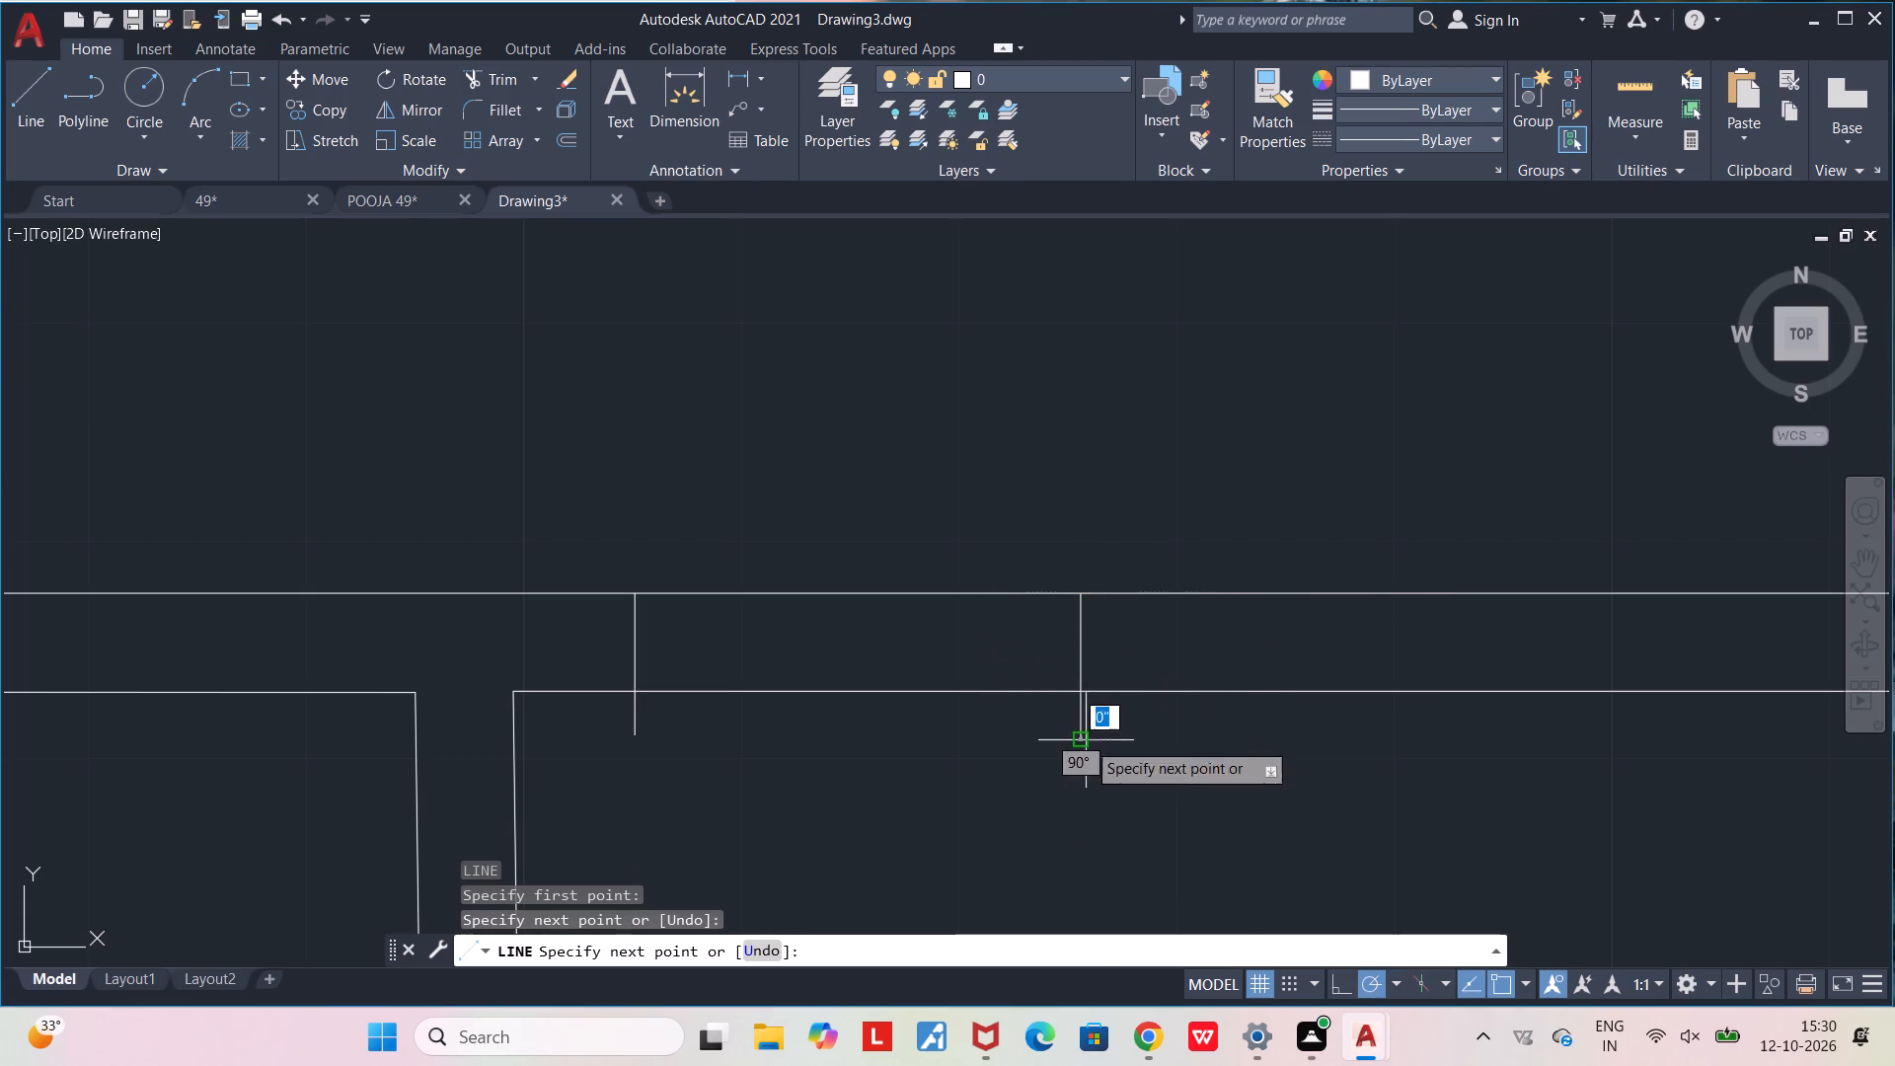
pyautogui.press('Escape')
# Draw two short horizontal lines across the partition between the two small bottom-right rooms, marking a door opening near its upper end.
pyautogui.press('l')
pyautogui.press('Return')
pyautogui.moveTo(908, 834); pyautogui.dragTo(927, 514, button='middle')
pyautogui.scroll(1, 927, 514)
pyautogui.click(141, 449)
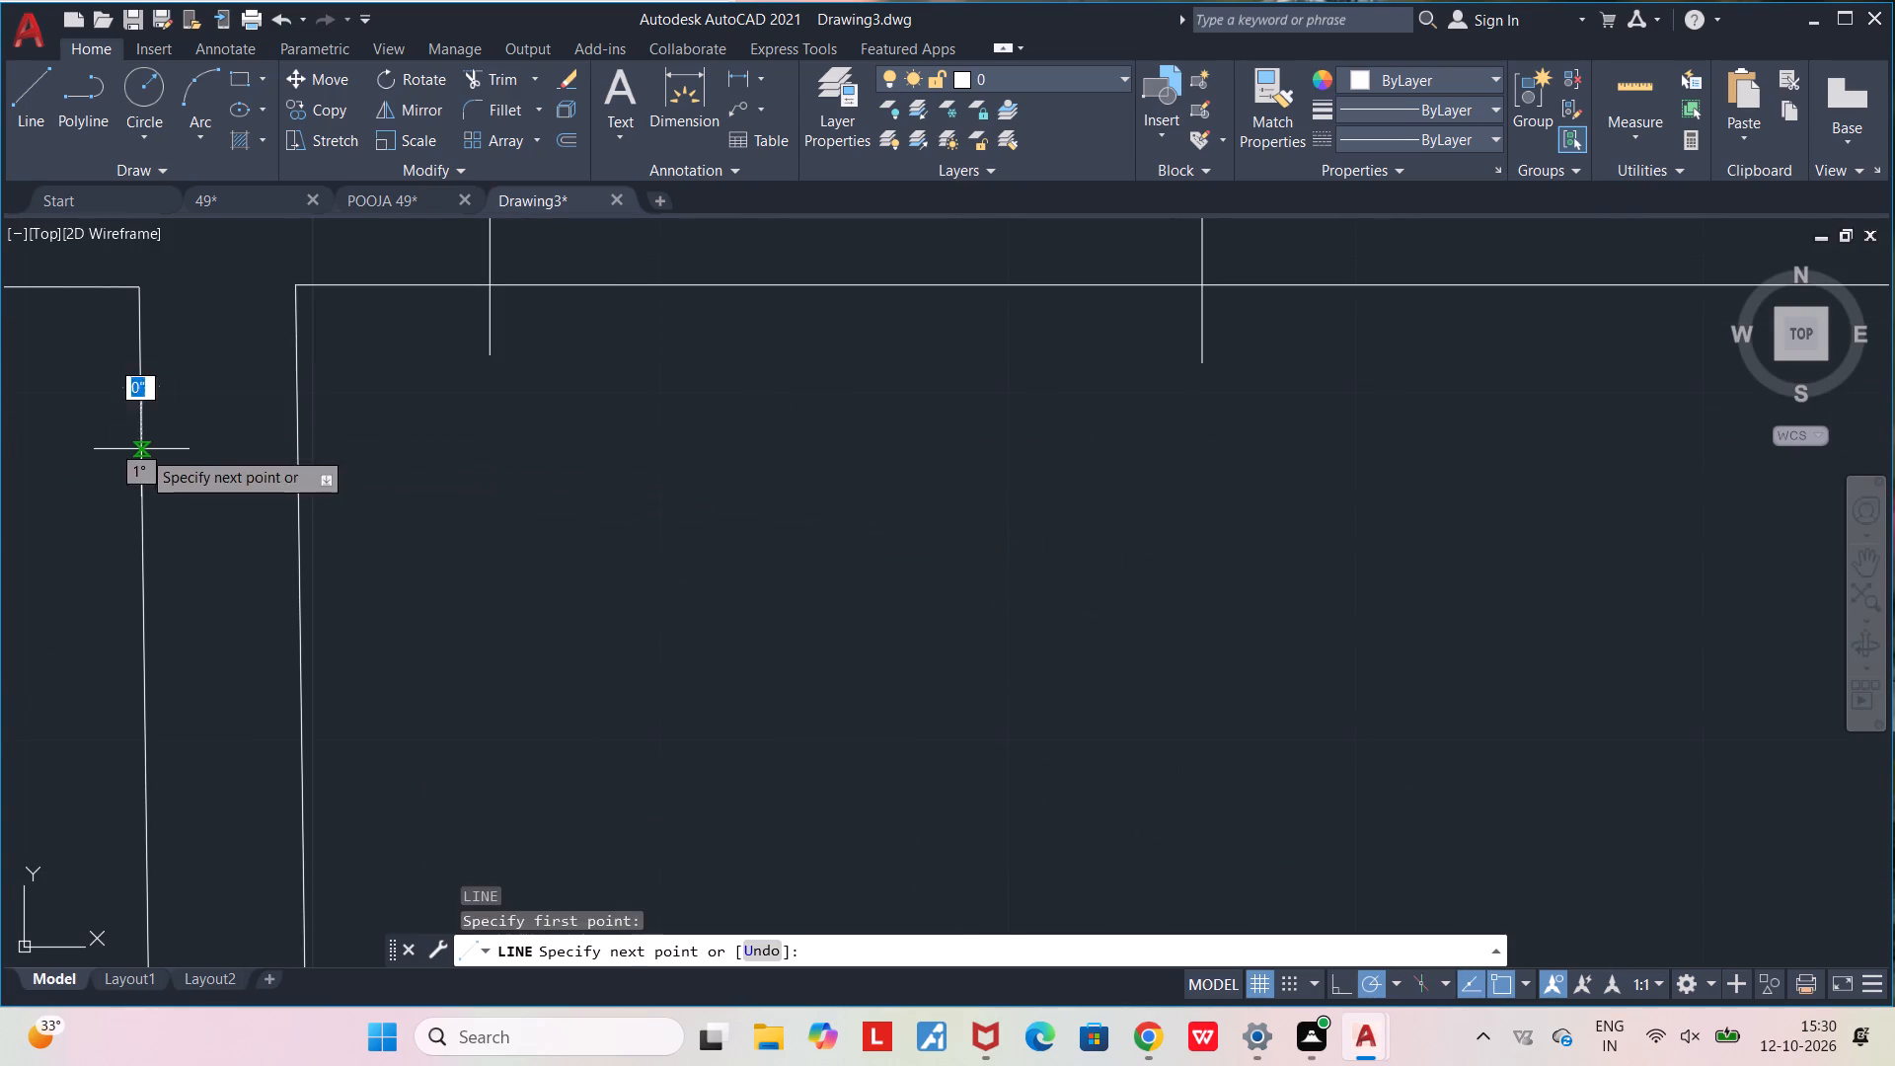
pyautogui.click(424, 455)
pyautogui.press('Escape')
pyautogui.press('l')
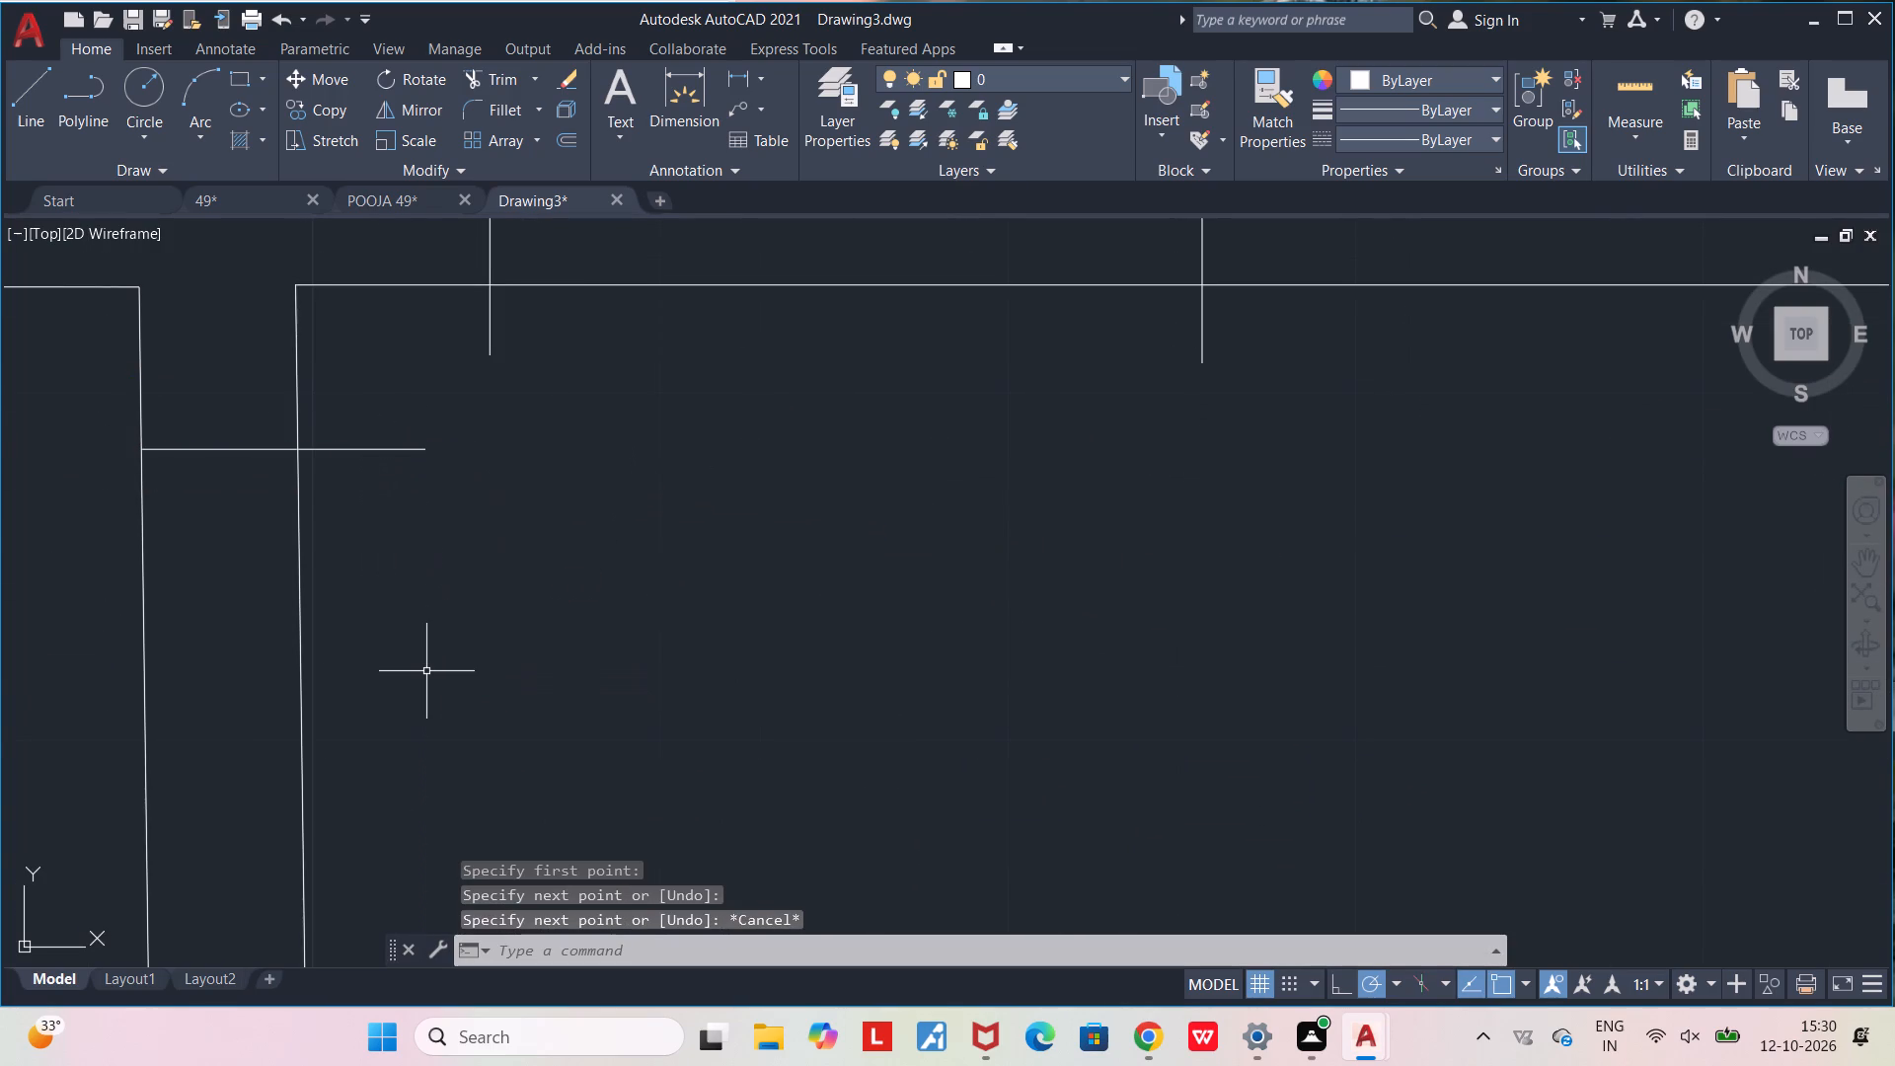
pyautogui.press('Return')
pyautogui.moveTo(317, 709); pyautogui.dragTo(527, 449, button='middle')
pyautogui.scroll(-4, 527, 449)
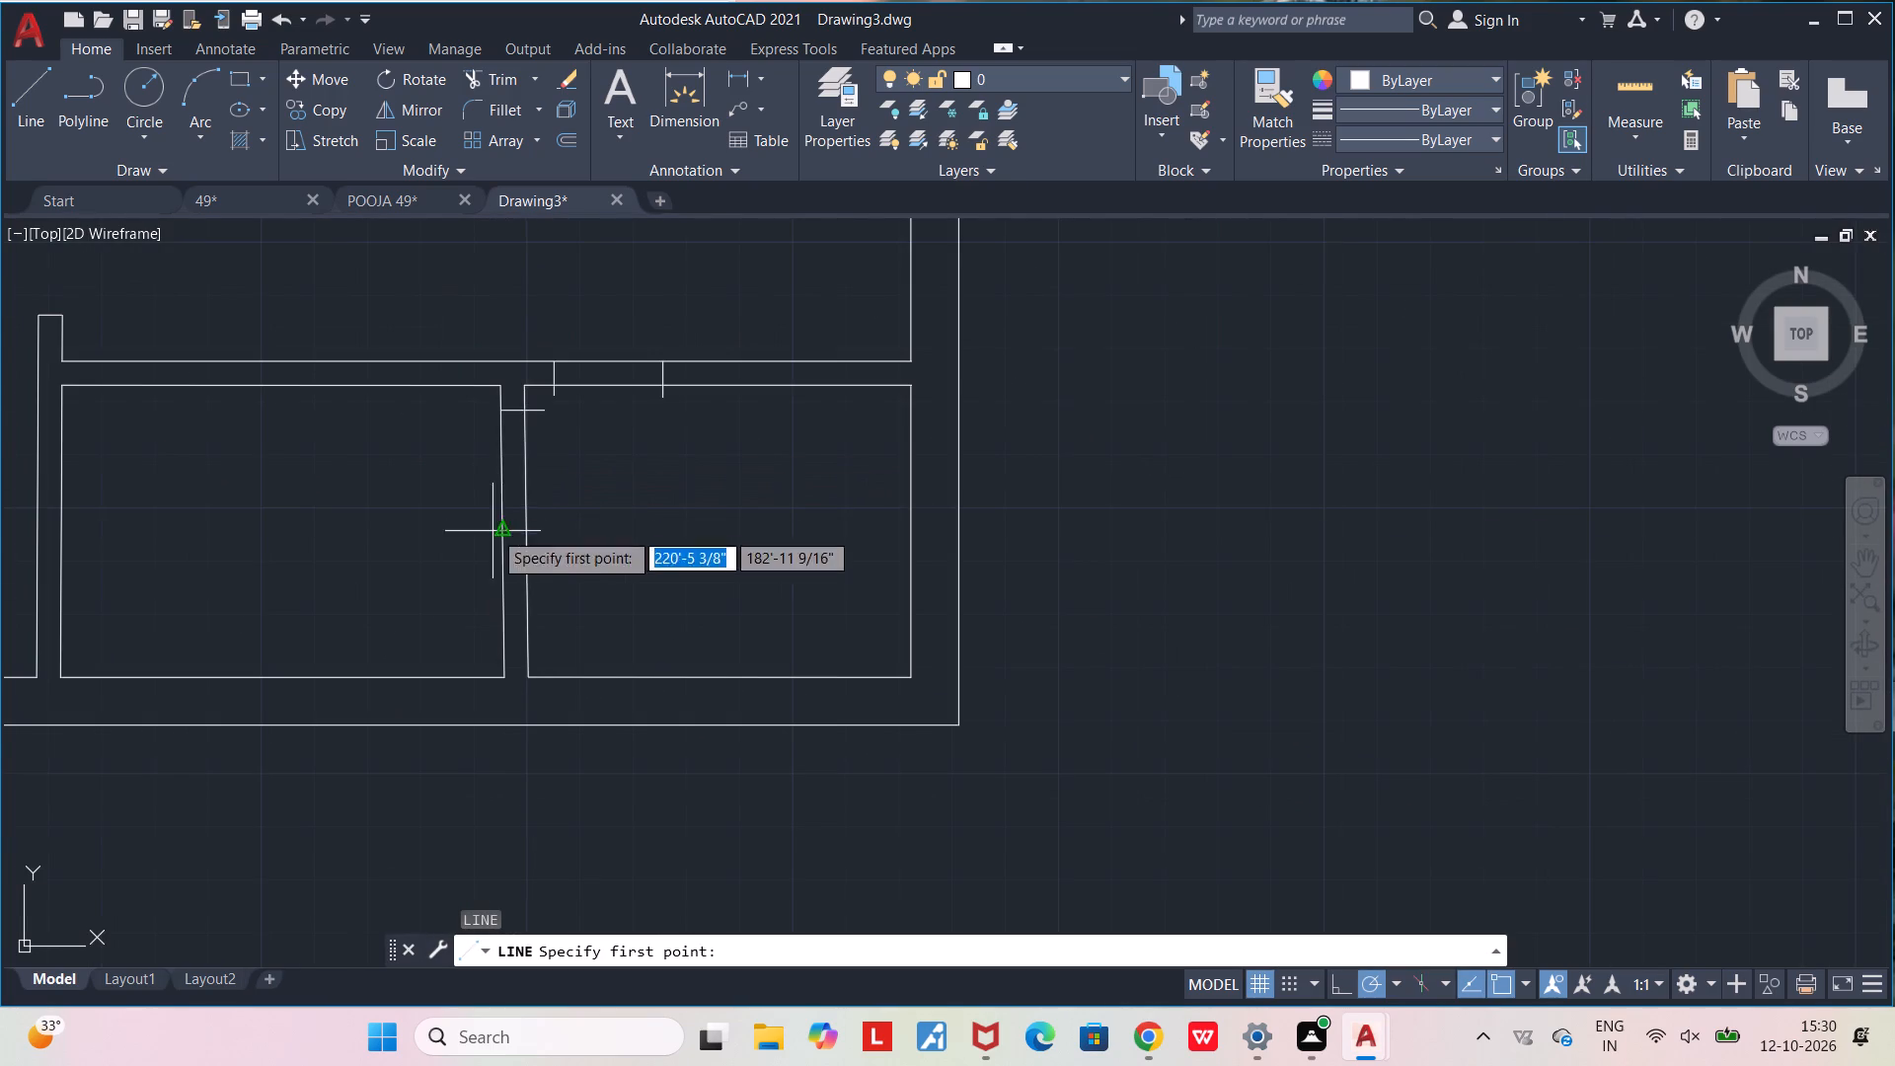
pyautogui.click(499, 513)
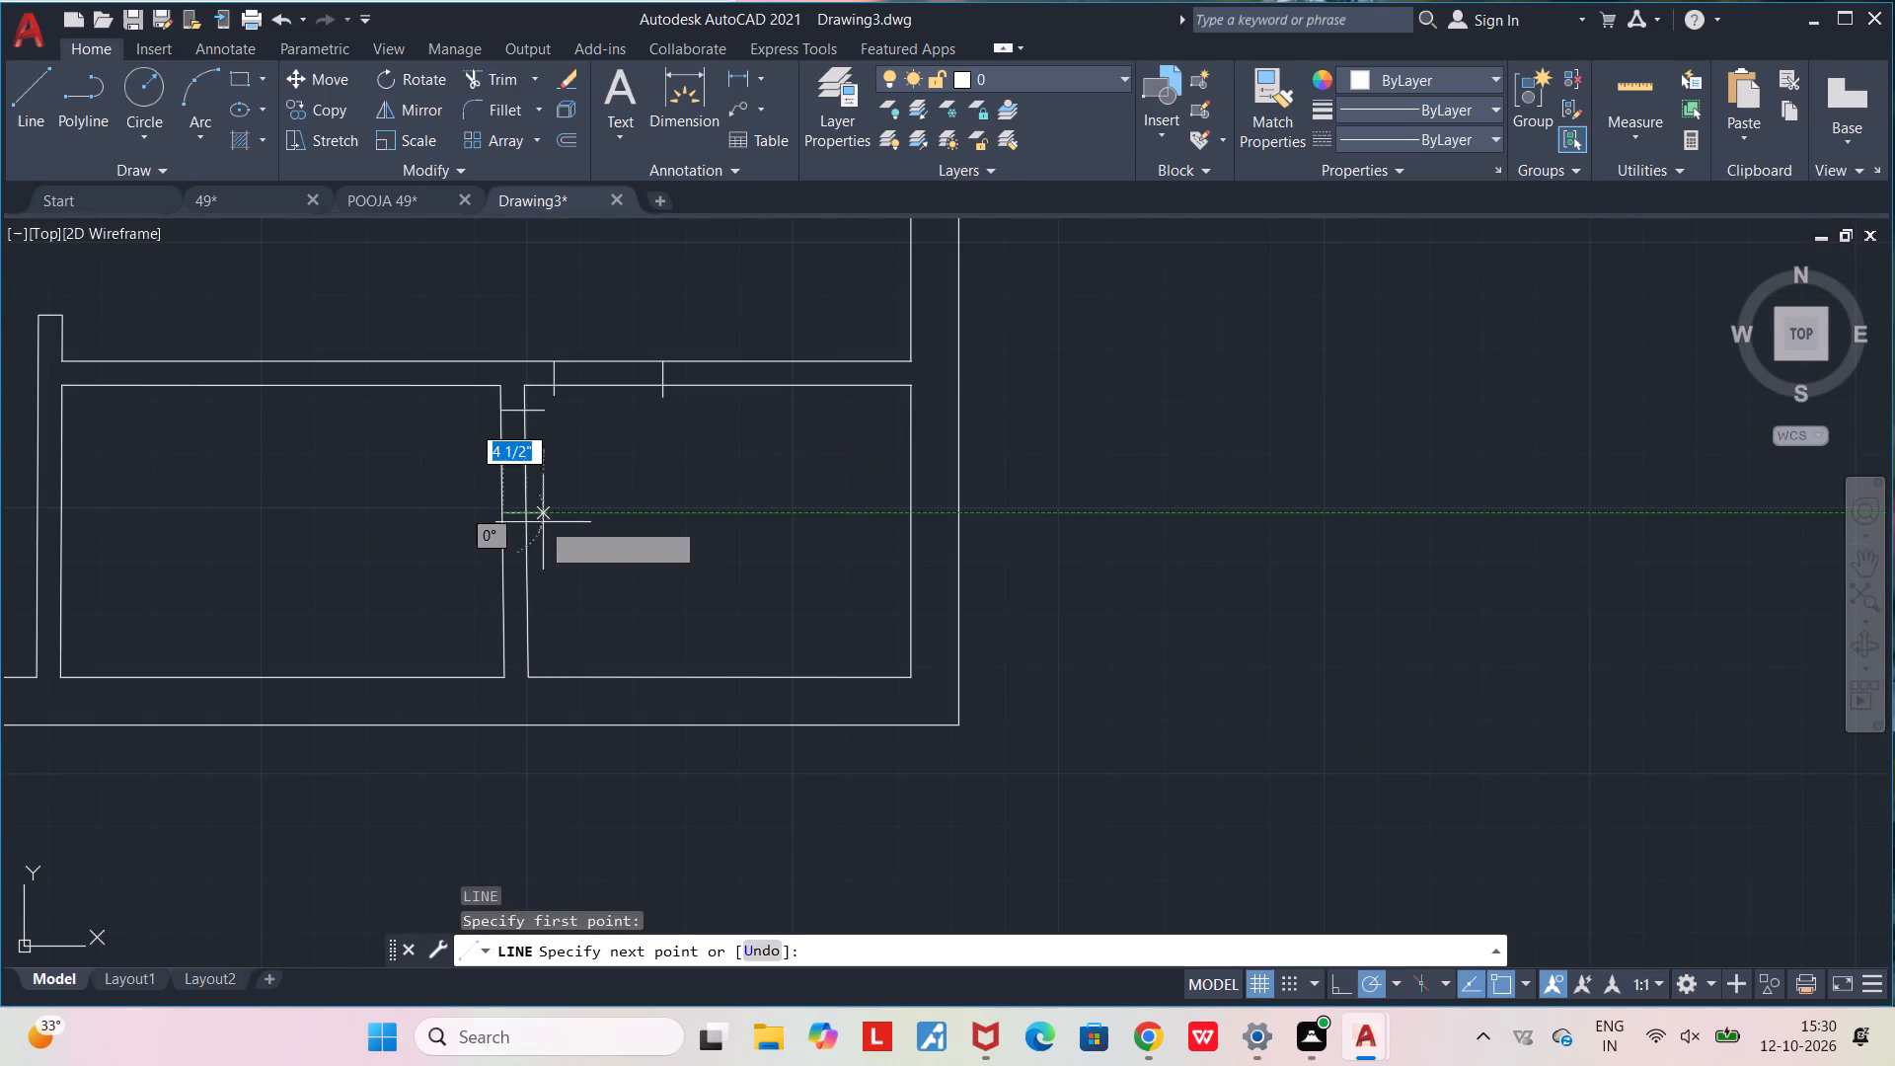
pyautogui.click(568, 521)
pyautogui.write('TR')
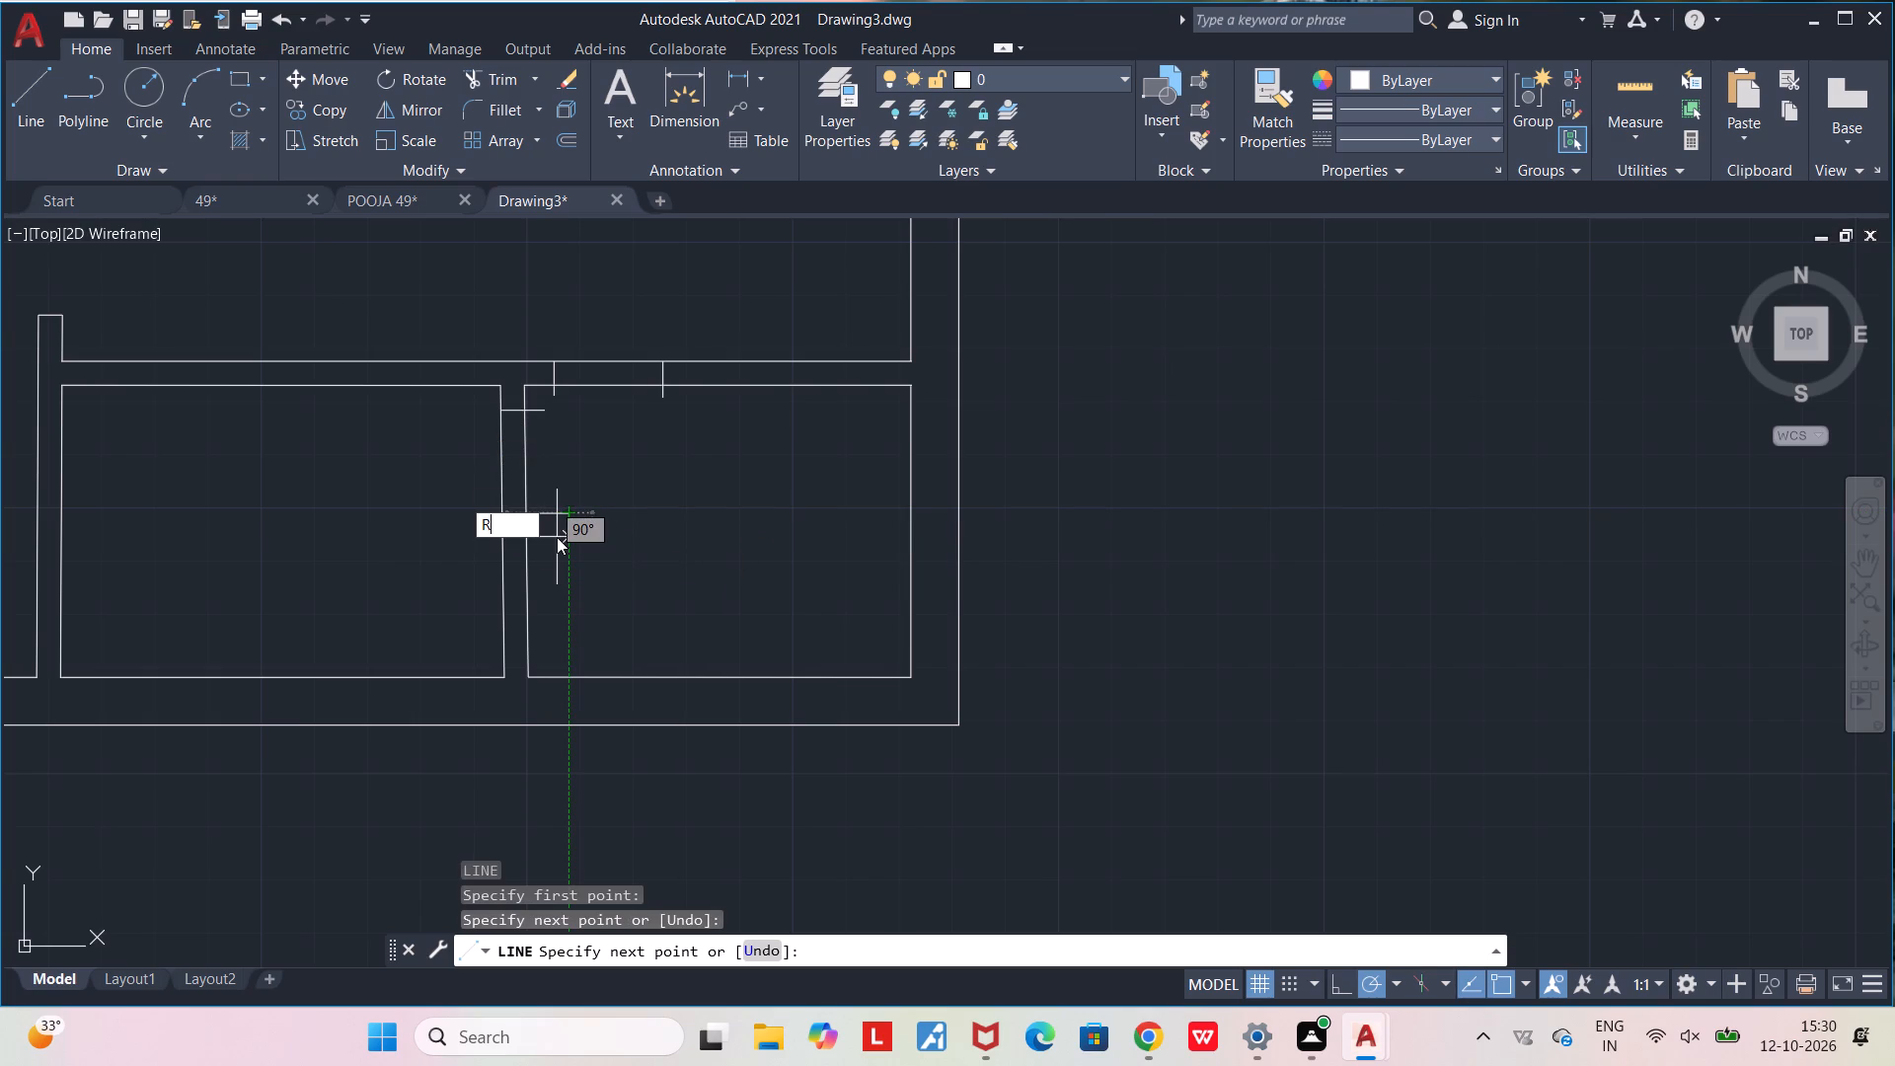
pyautogui.press('BackSpace')
pyautogui.press('BackSpace')
pyautogui.press('Escape')
pyautogui.press('Escape')
pyautogui.press('Escape')
# Trim both faces of the small vertical partition between the two marker lines, and trim the markers' overhanging ends.
pyautogui.write('TR')
pyautogui.press('Return')
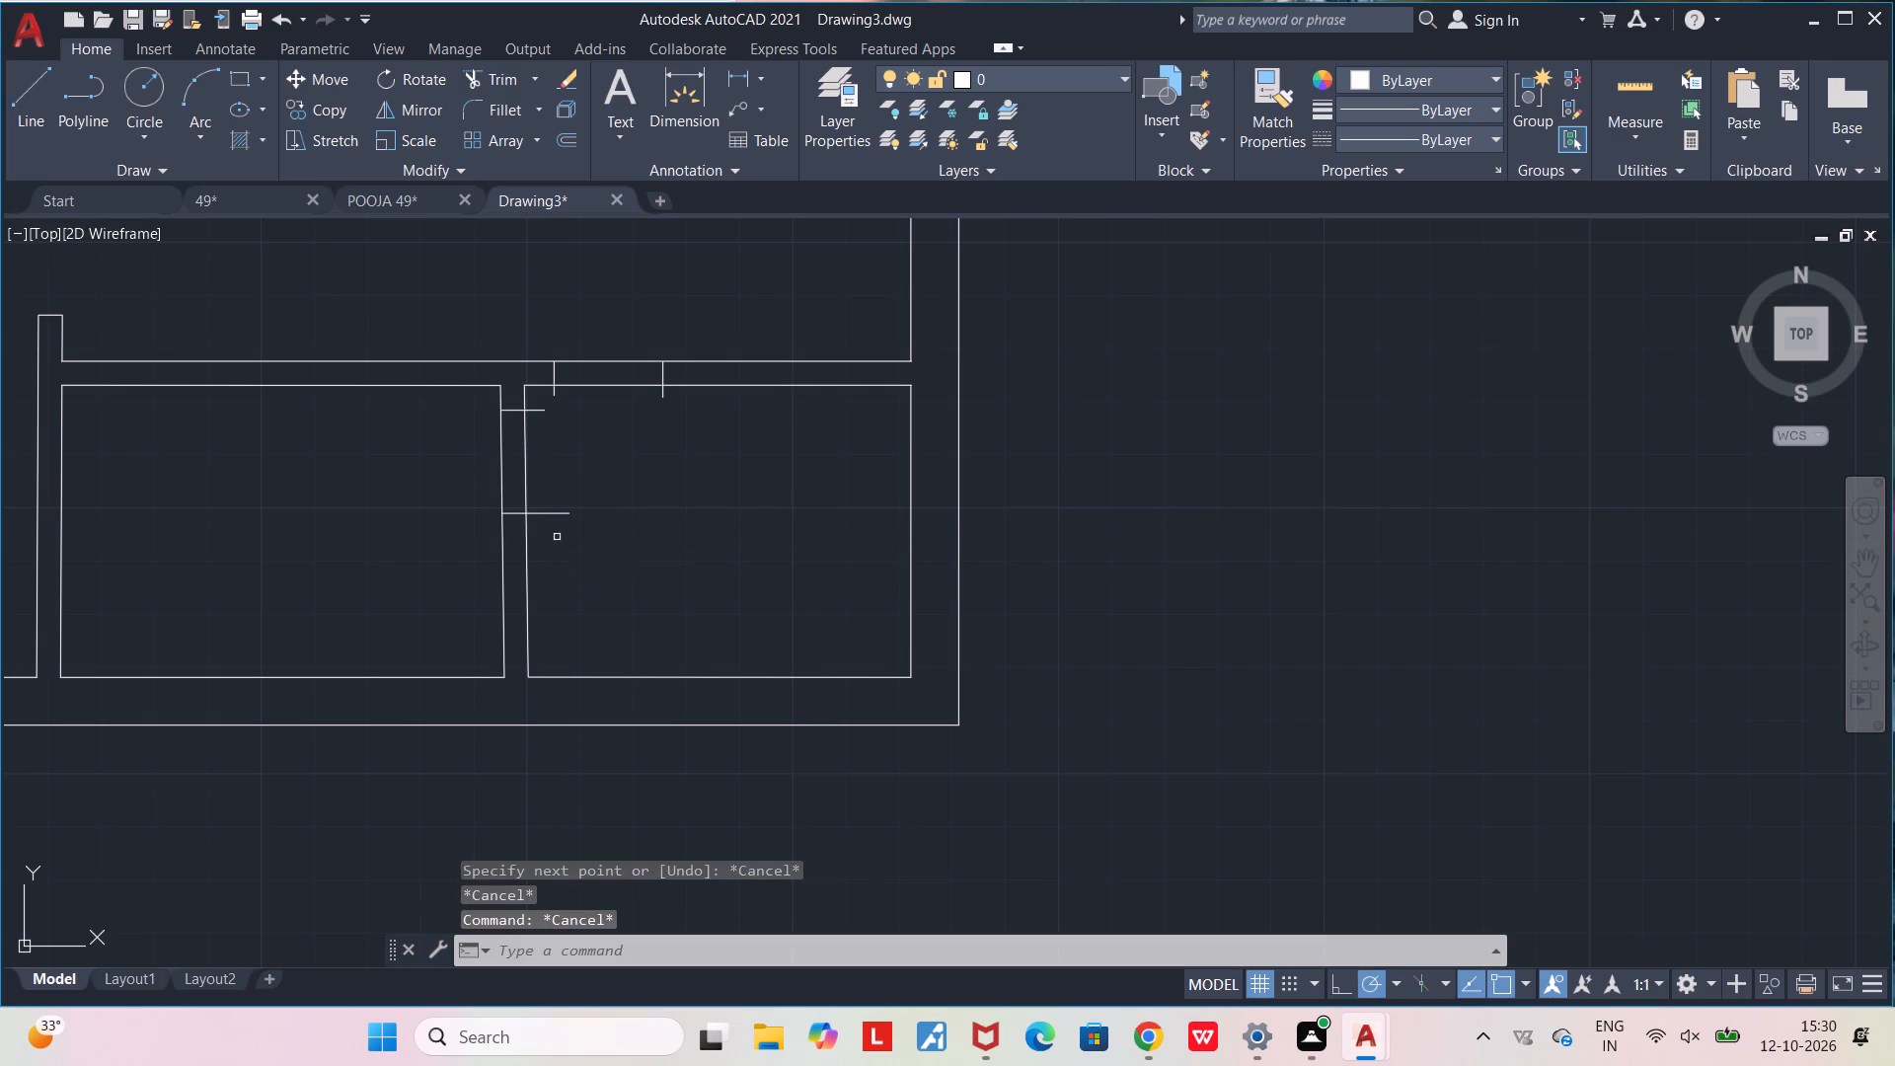
pyautogui.scroll(3, 530, 448)
pyautogui.click(545, 722)
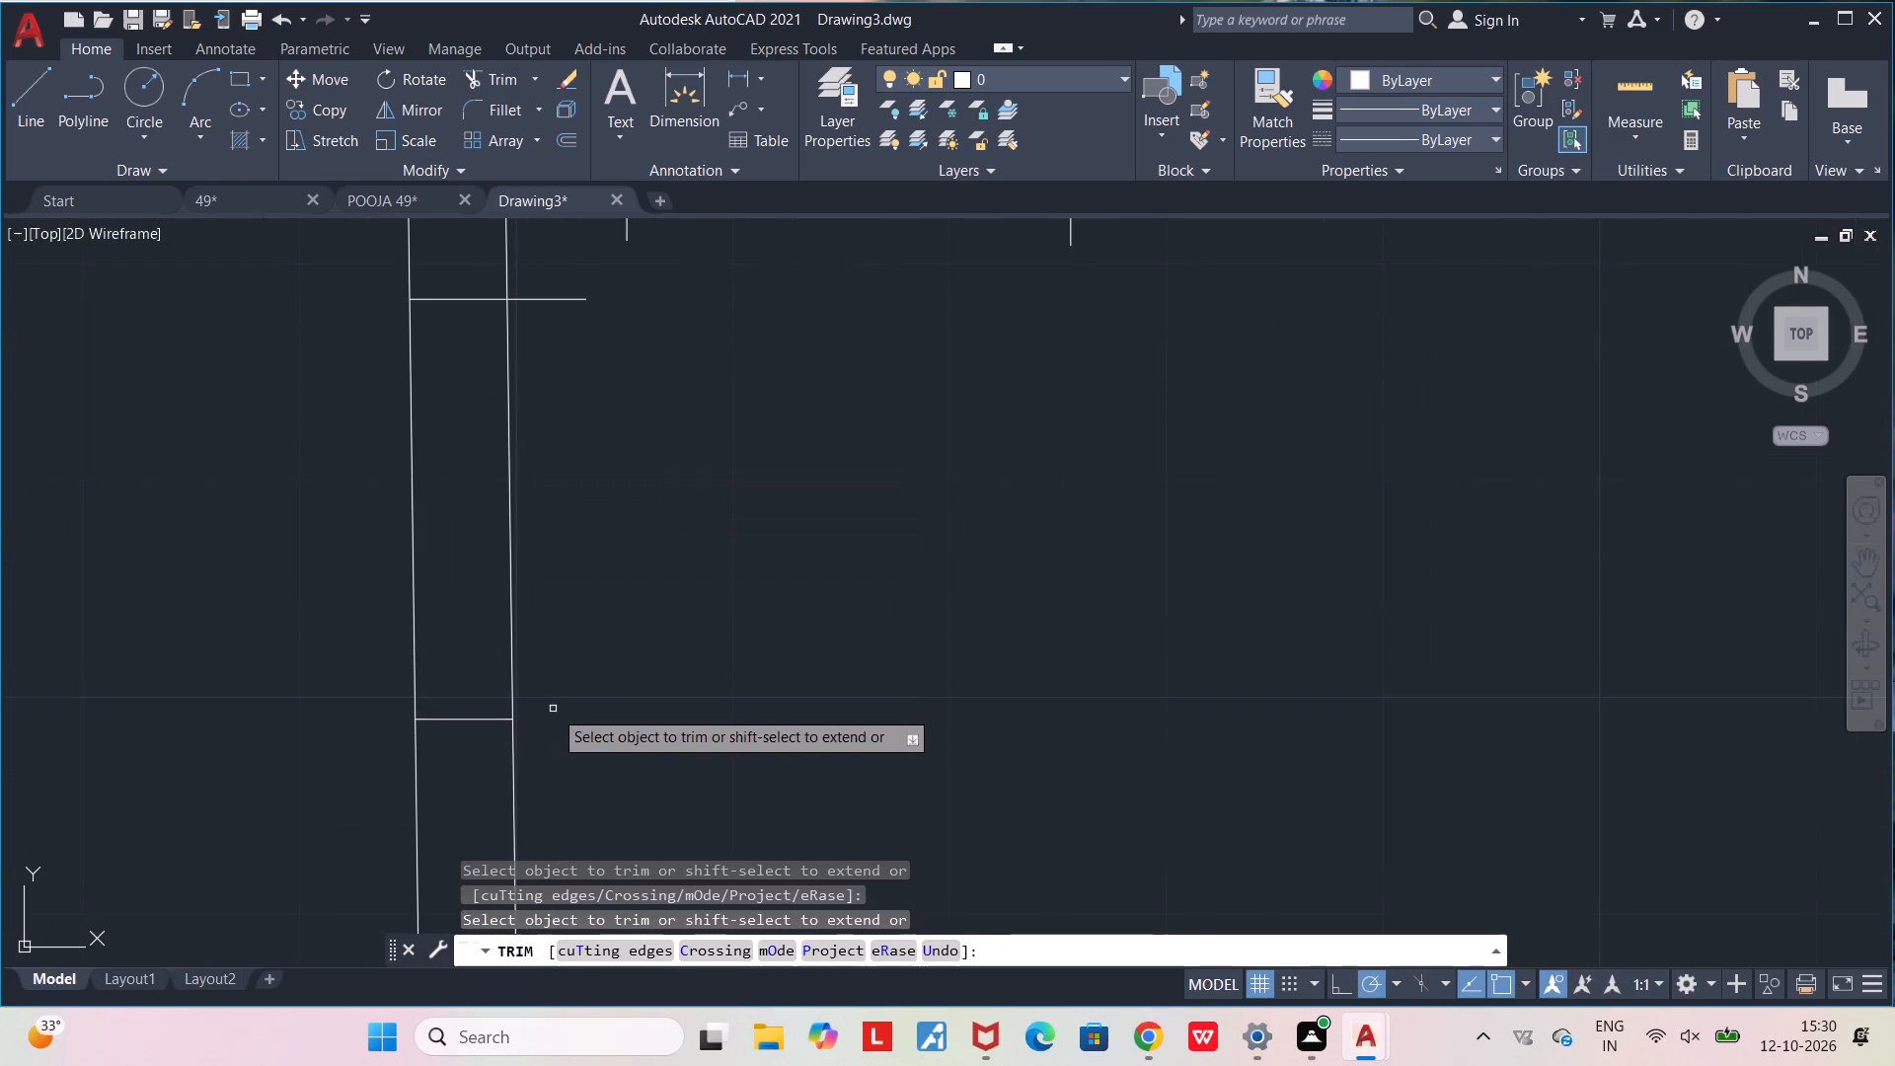
pyautogui.moveTo(575, 601); pyautogui.dragTo(597, 422)
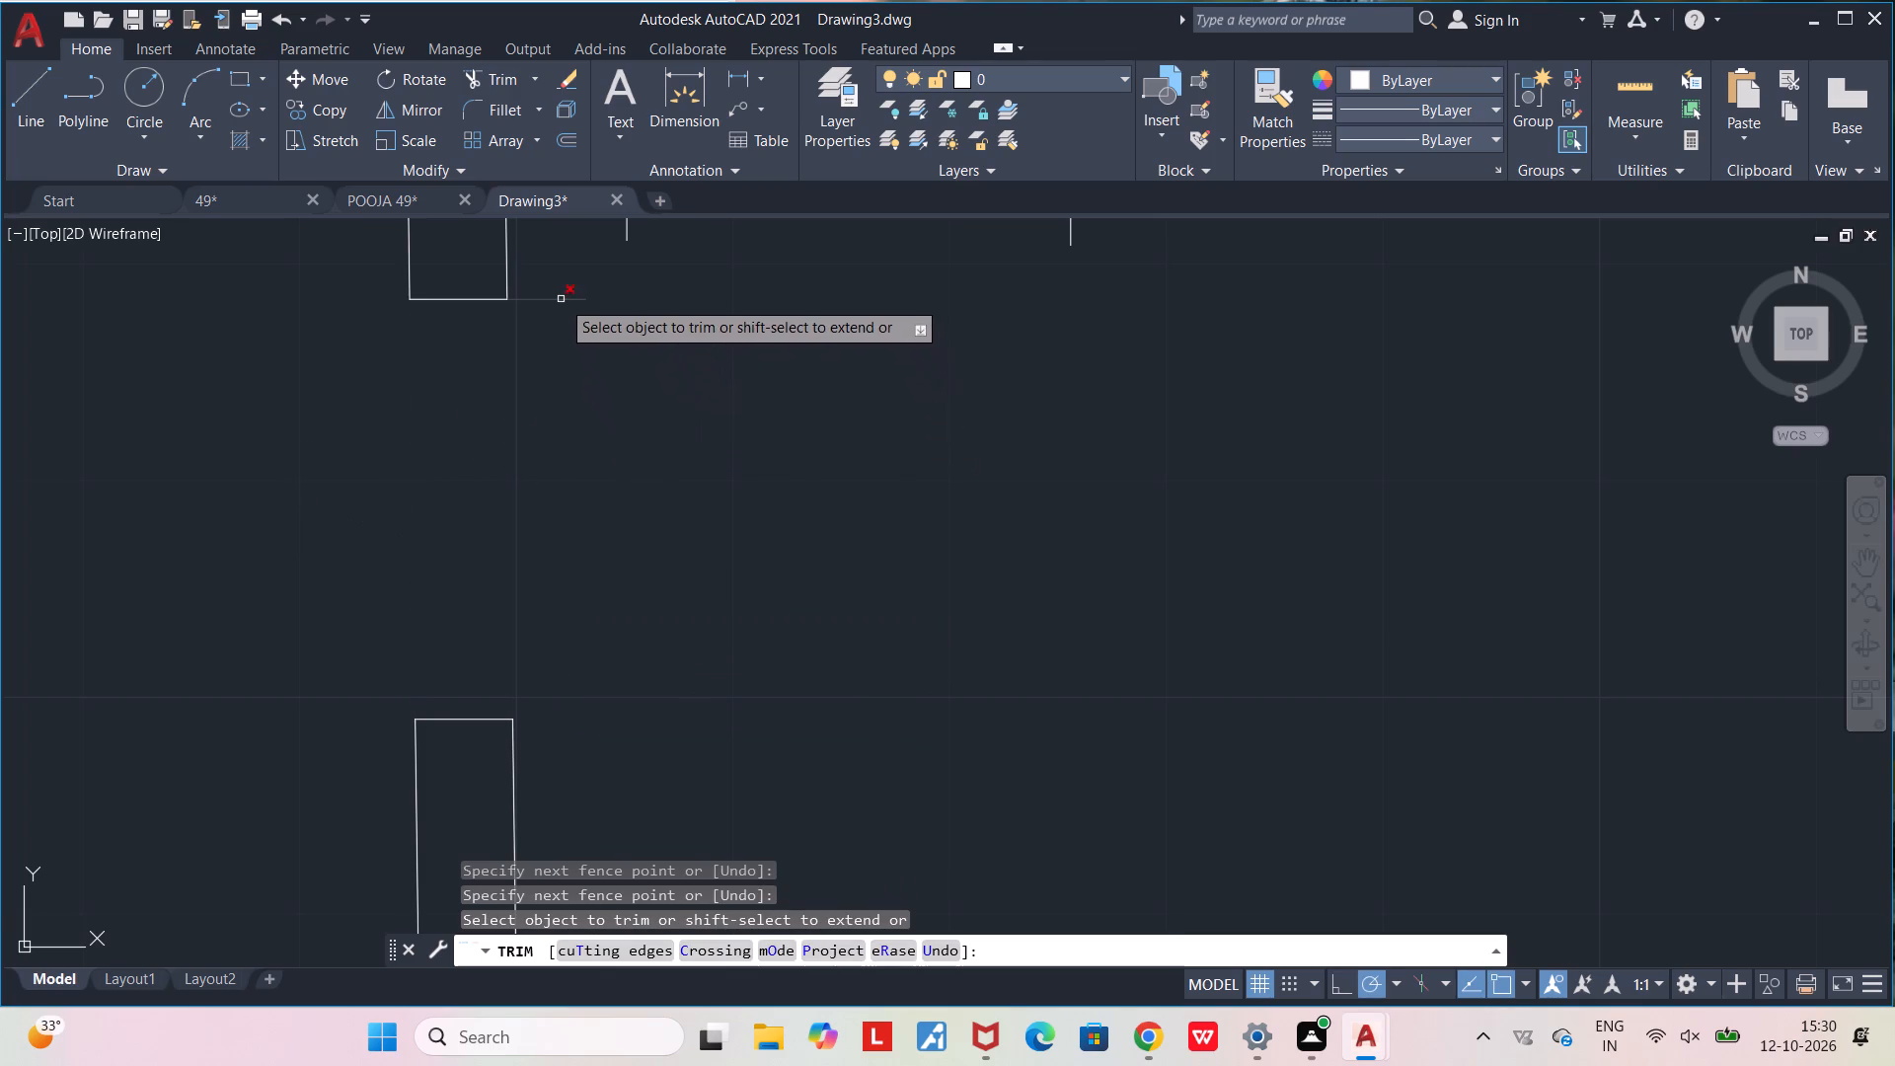
pyautogui.click(561, 299)
# Trim both faces of the horizontal partition between its two marker lines, and trim the markers' ends projecting below the wall.
pyautogui.moveTo(654, 391); pyautogui.dragTo(602, 690, button='middle')
pyautogui.click(577, 529)
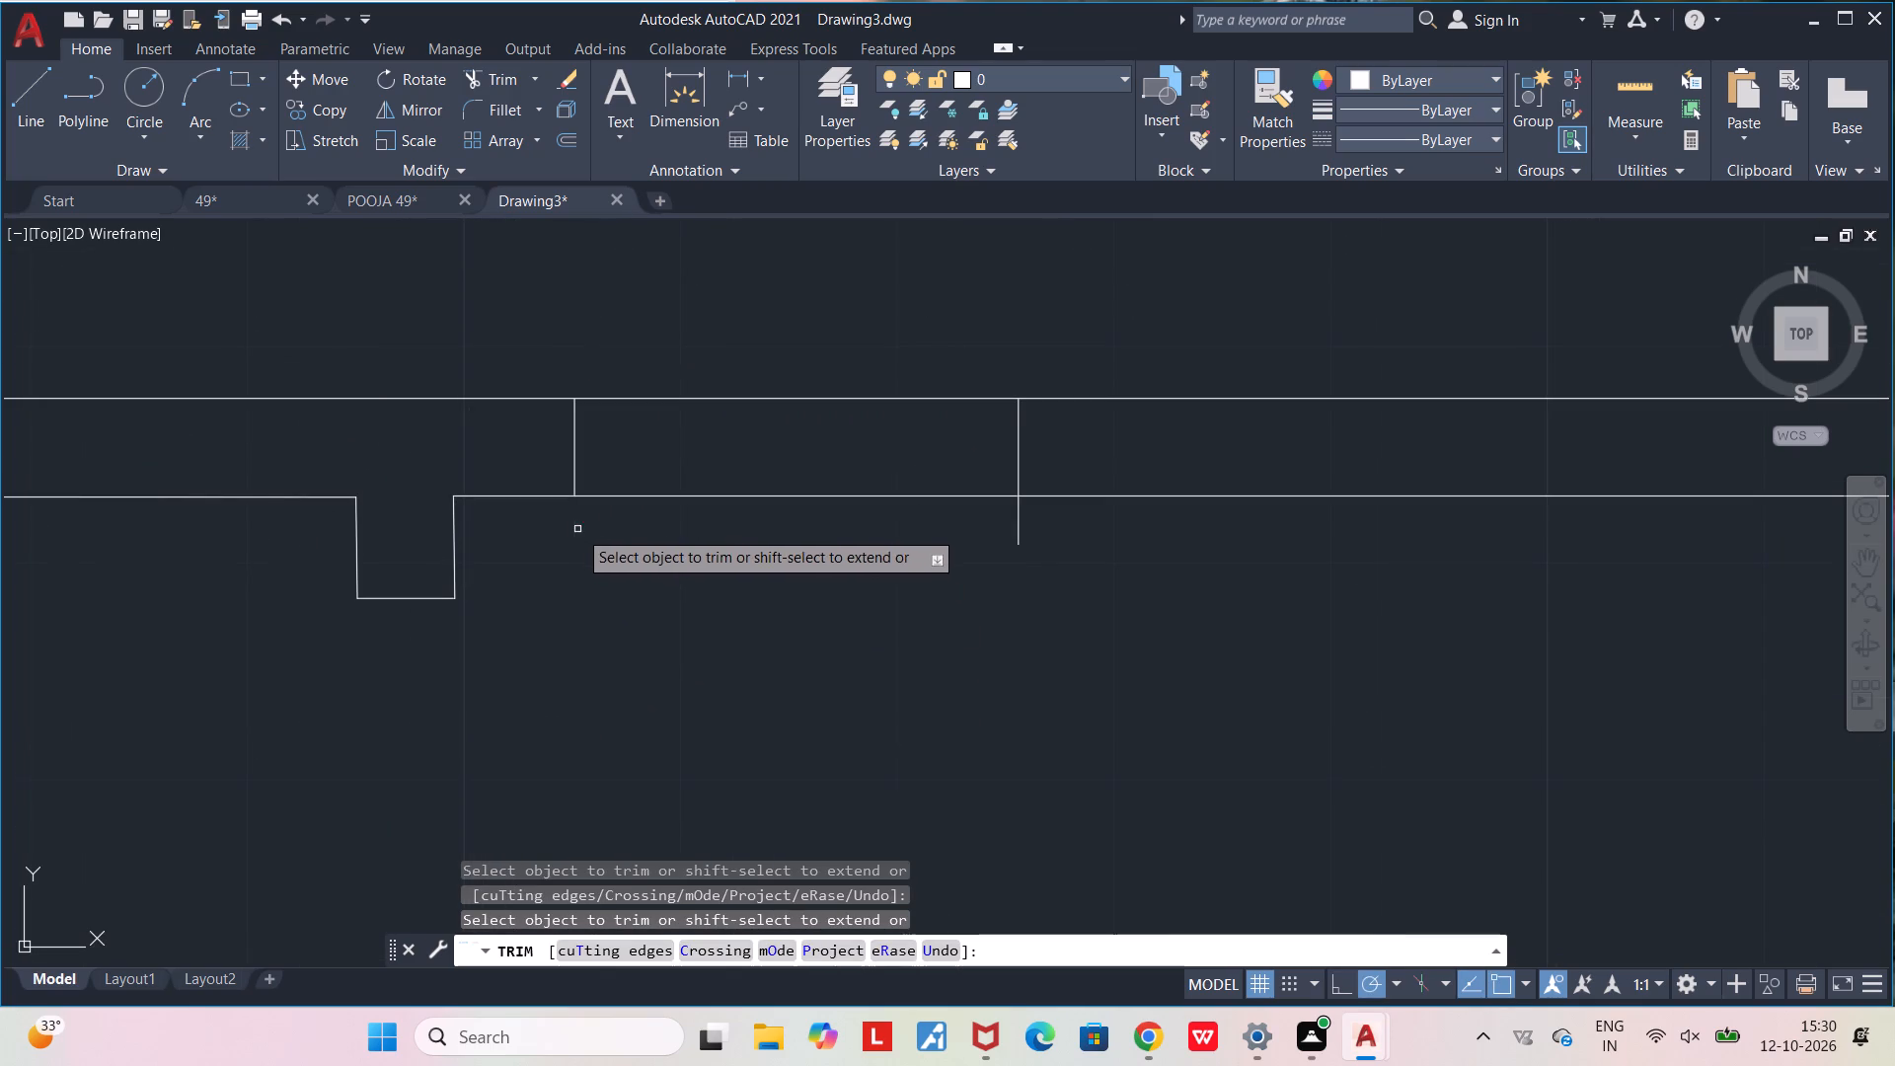
pyautogui.moveTo(586, 570); pyautogui.dragTo(836, 584)
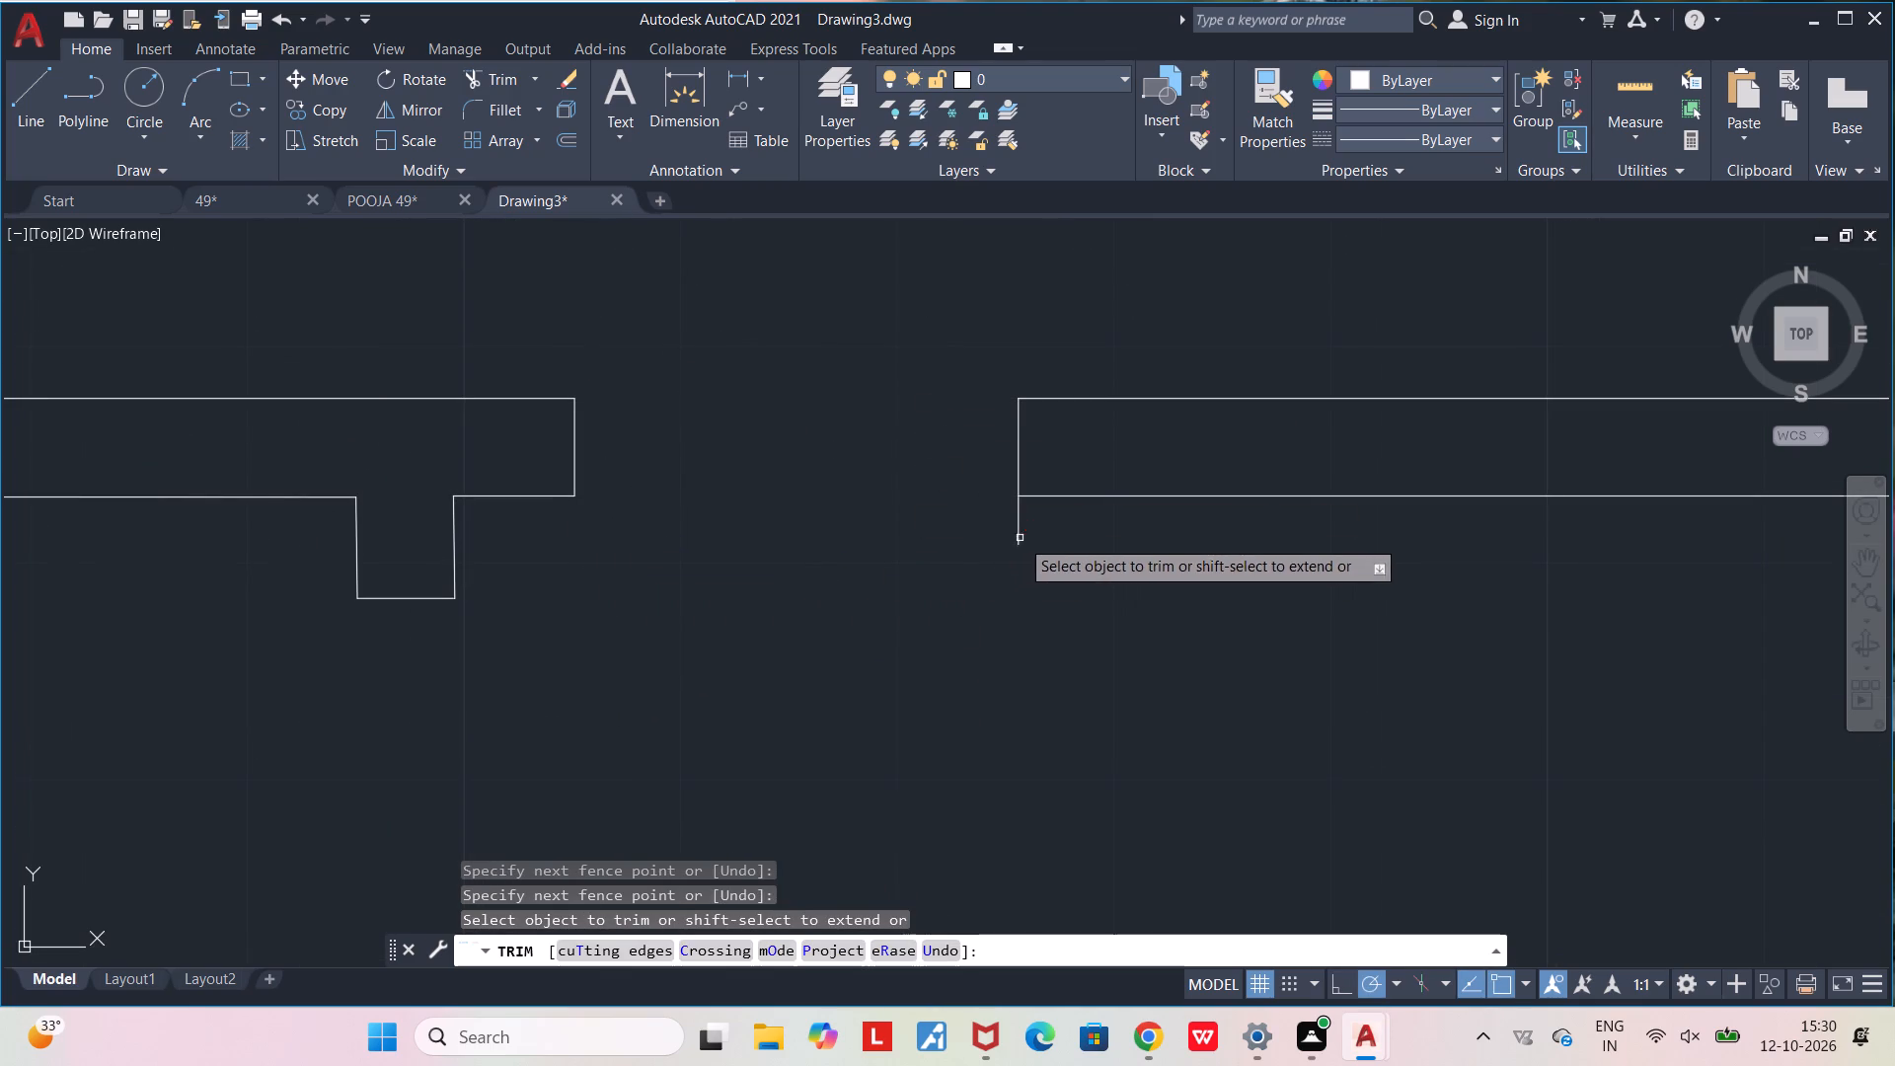
pyautogui.click(1023, 533)
pyautogui.moveTo(1017, 527); pyautogui.dragTo(953, 514)
pyautogui.scroll(-4, 967, 645)
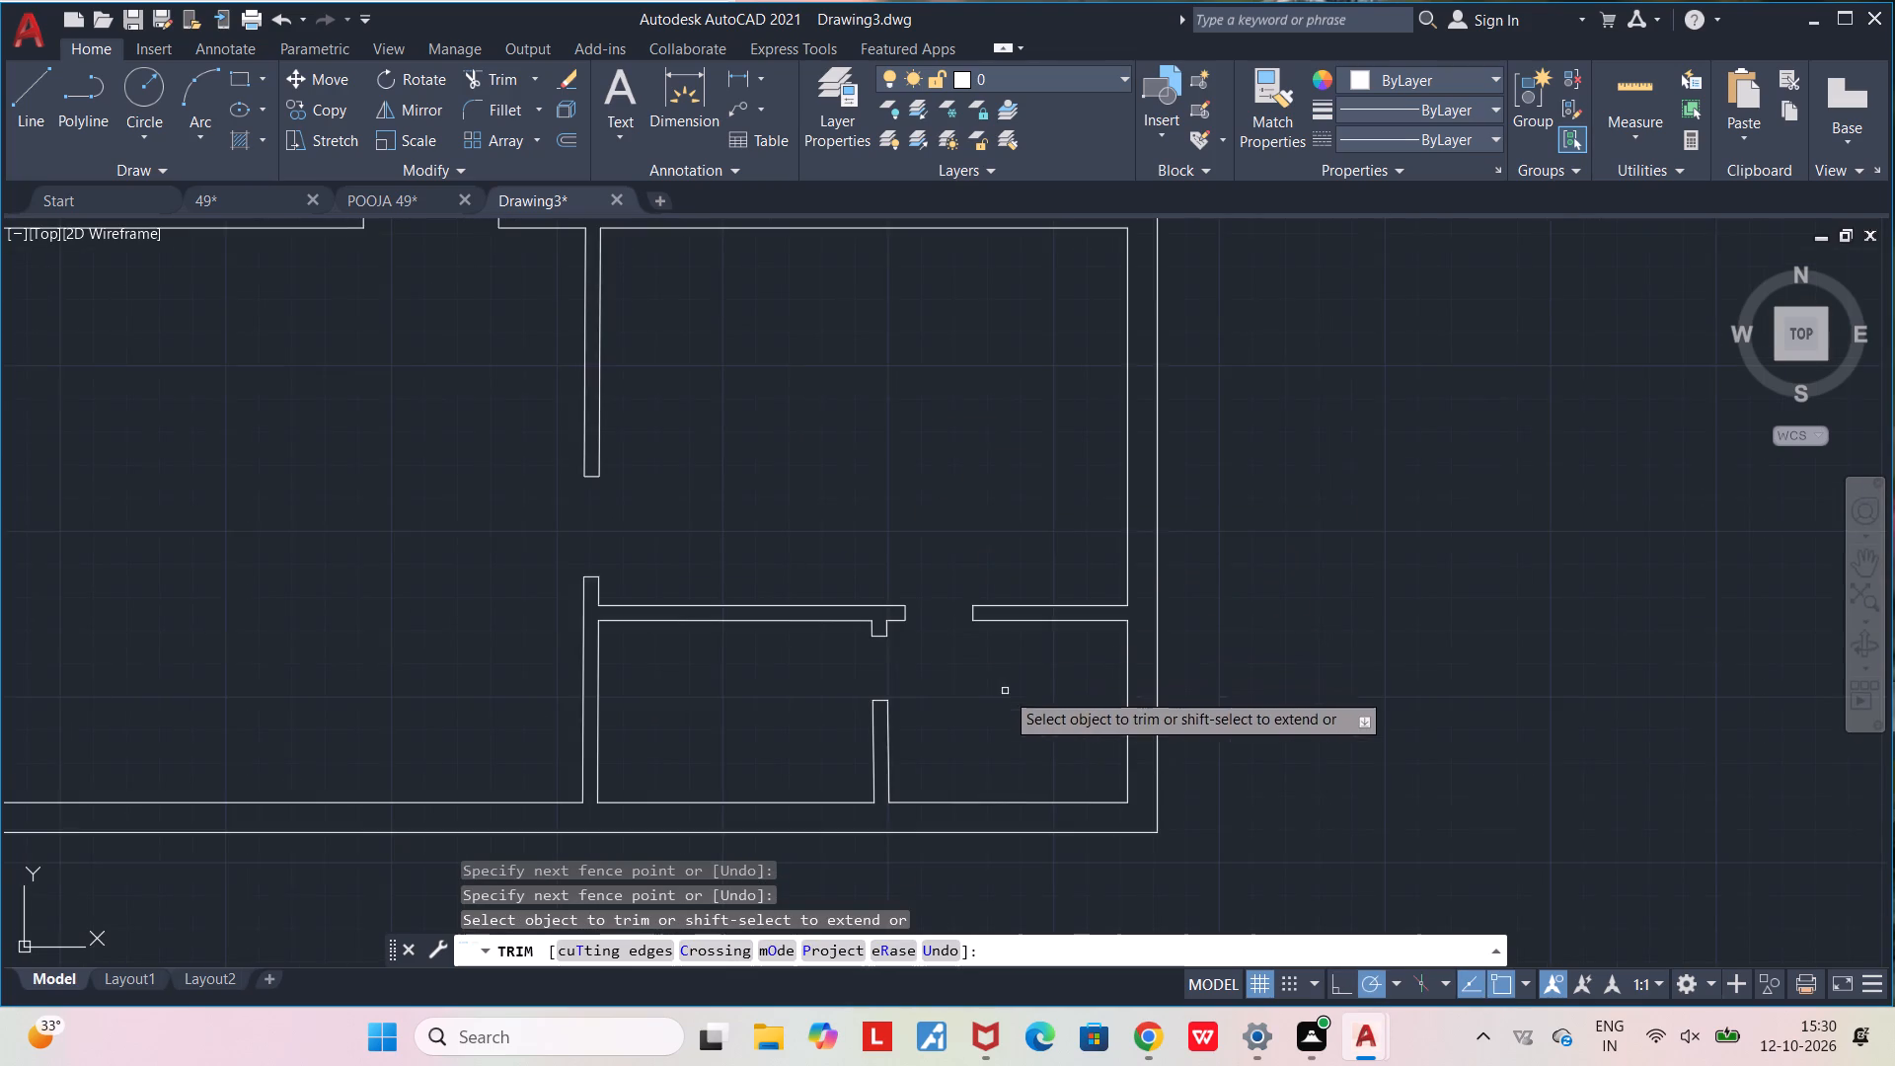
# Examine the whole floor plan, checking the walls, partitions and door openings from the bottom rooms to the top.
pyautogui.moveTo(998, 685); pyautogui.dragTo(853, 581, button='middle')
pyautogui.scroll(-1, 853, 581)
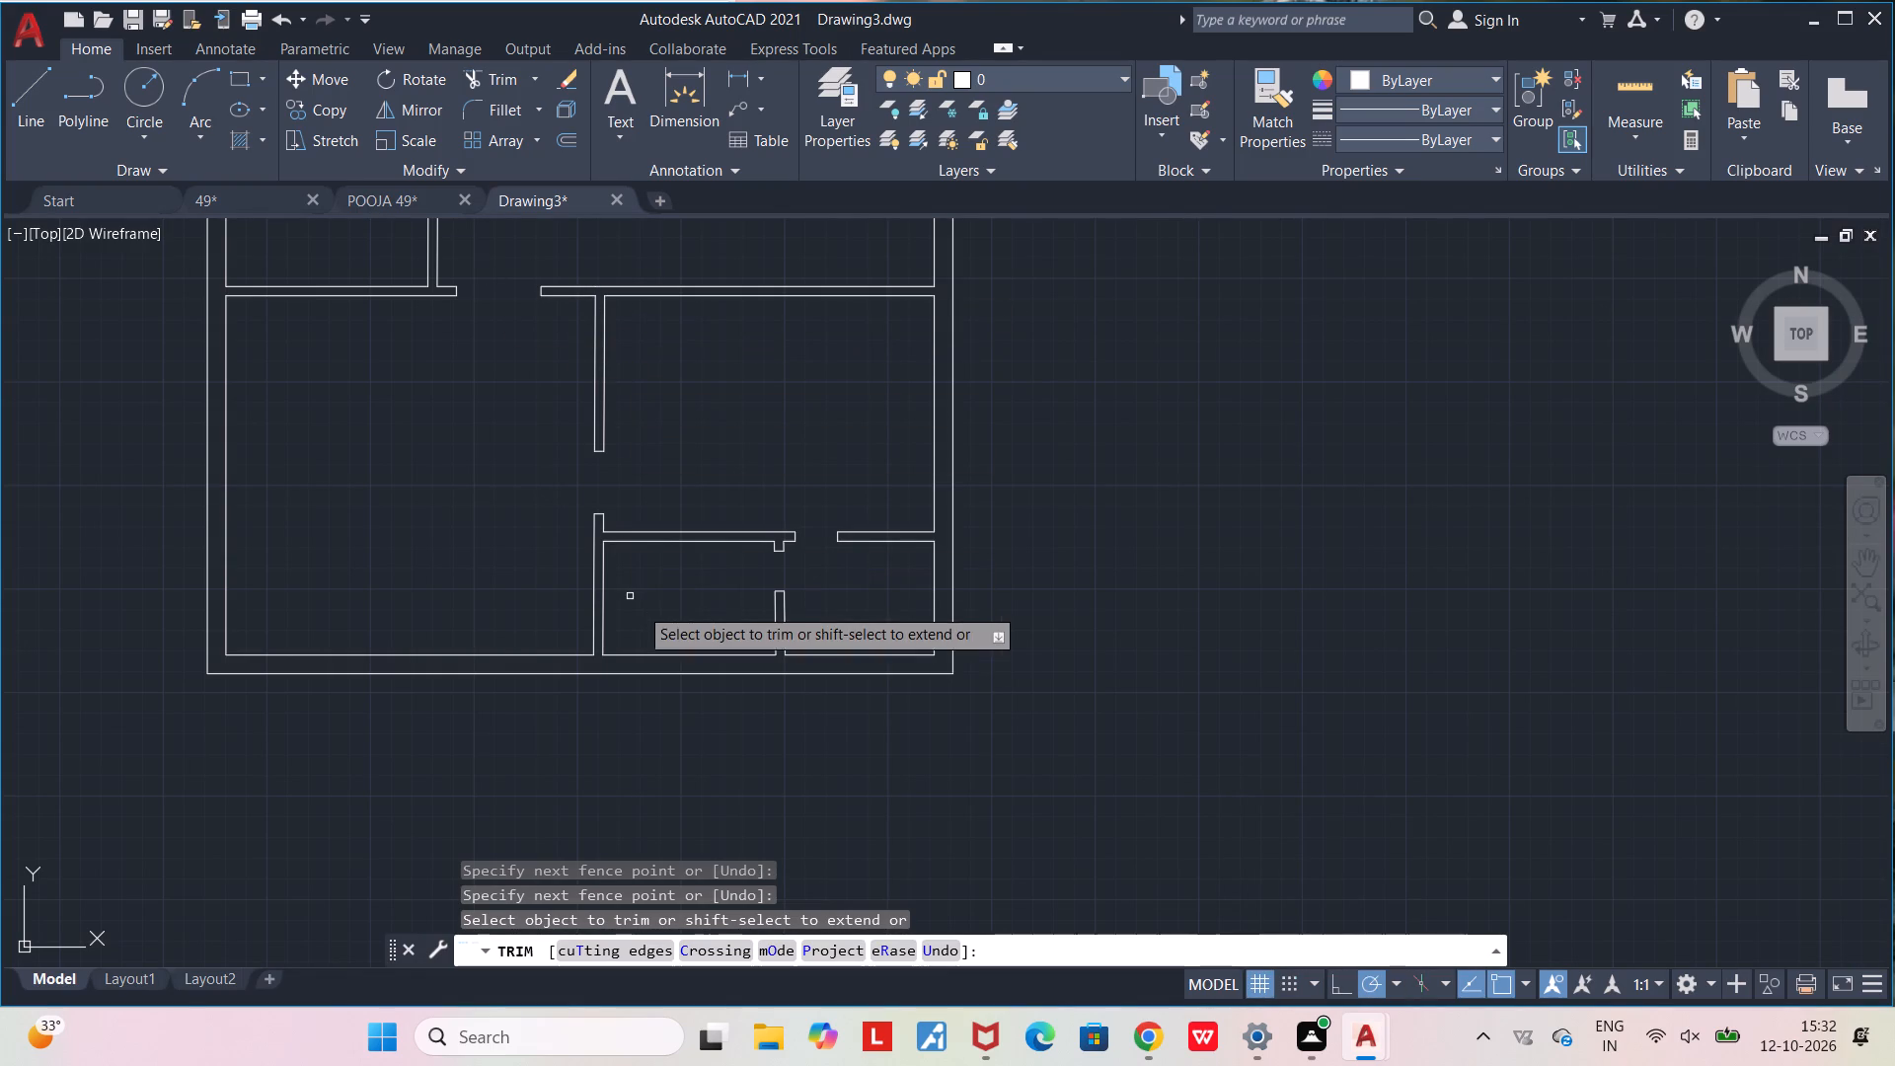
pyautogui.moveTo(662, 628); pyautogui.dragTo(673, 840, button='middle')
pyautogui.scroll(-1, 672, 839)
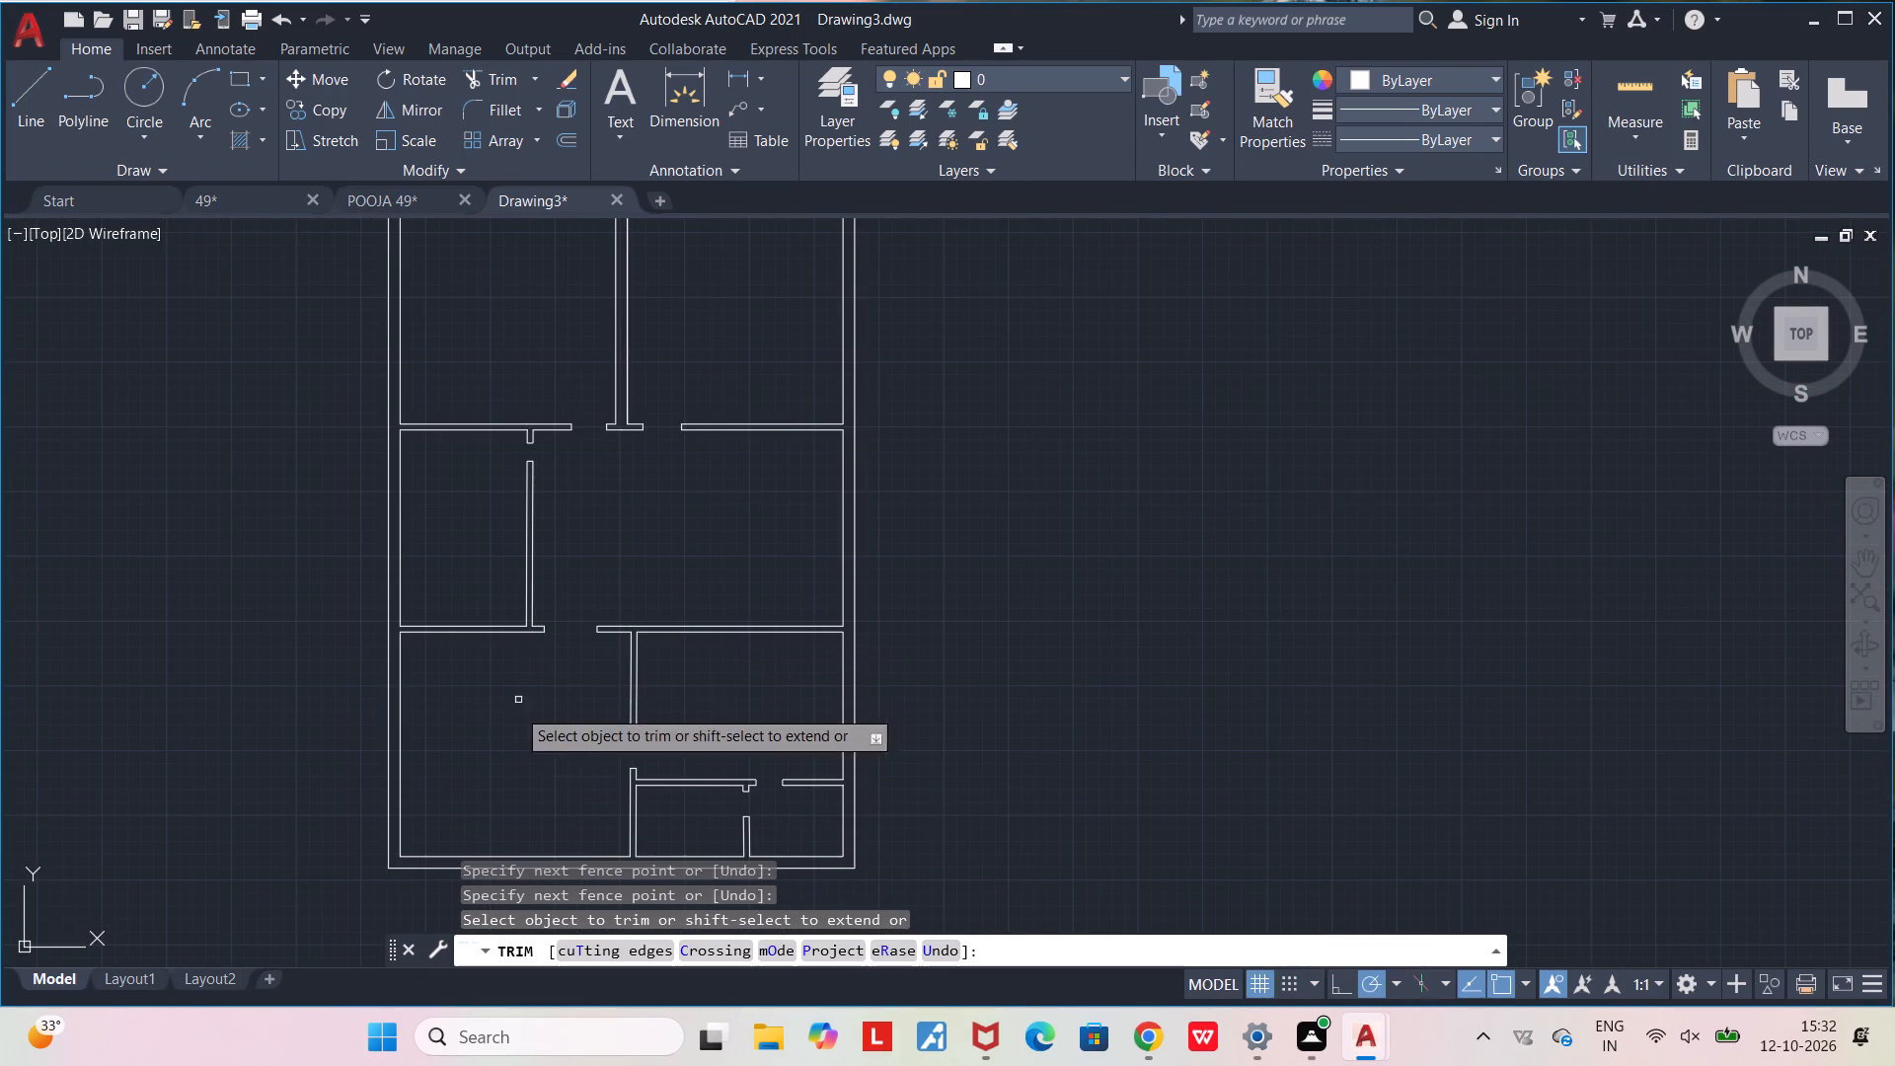
pyautogui.moveTo(508, 766); pyautogui.dragTo(535, 810, button='middle')
pyautogui.scroll(-2, 540, 752)
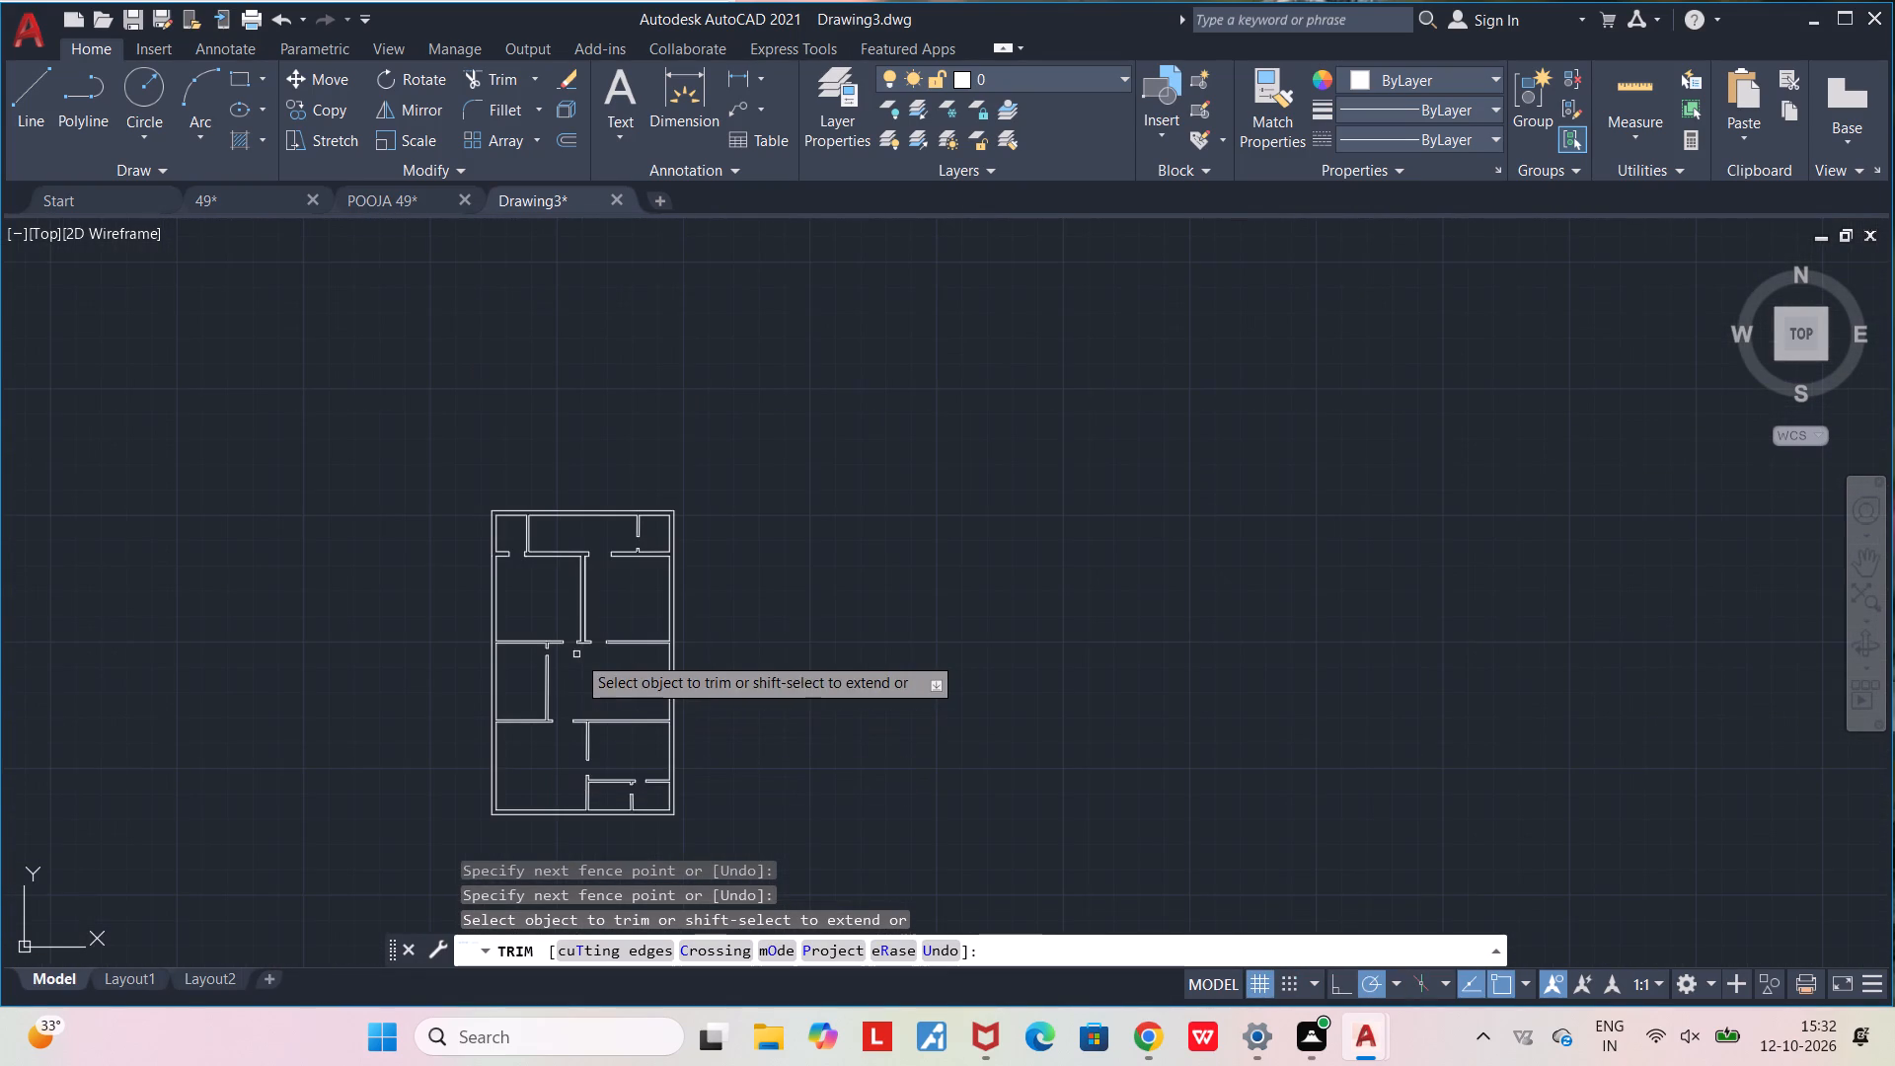
pyautogui.scroll(2, 554, 606)
pyautogui.moveTo(533, 609); pyautogui.dragTo(700, 500, button='middle')
pyautogui.scroll(-1, 700, 500)
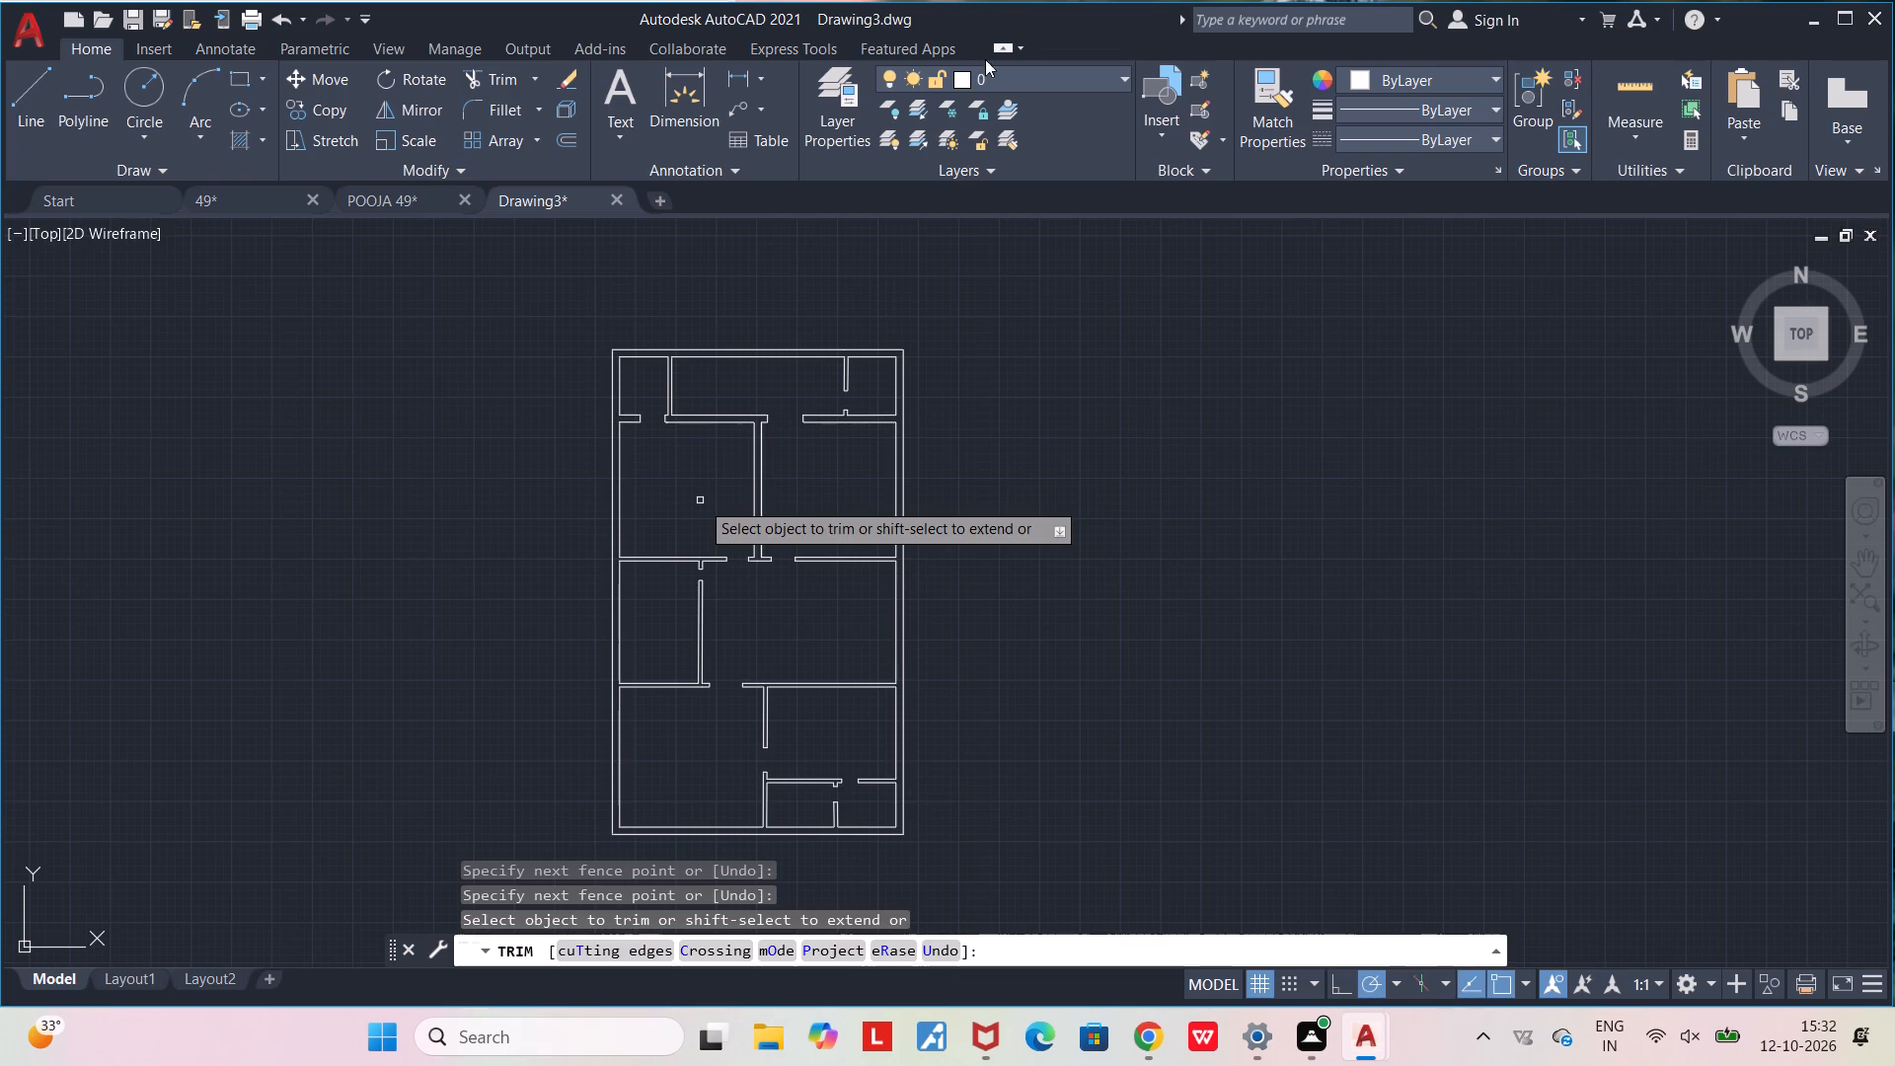
pyautogui.scroll(1, 795, 661)
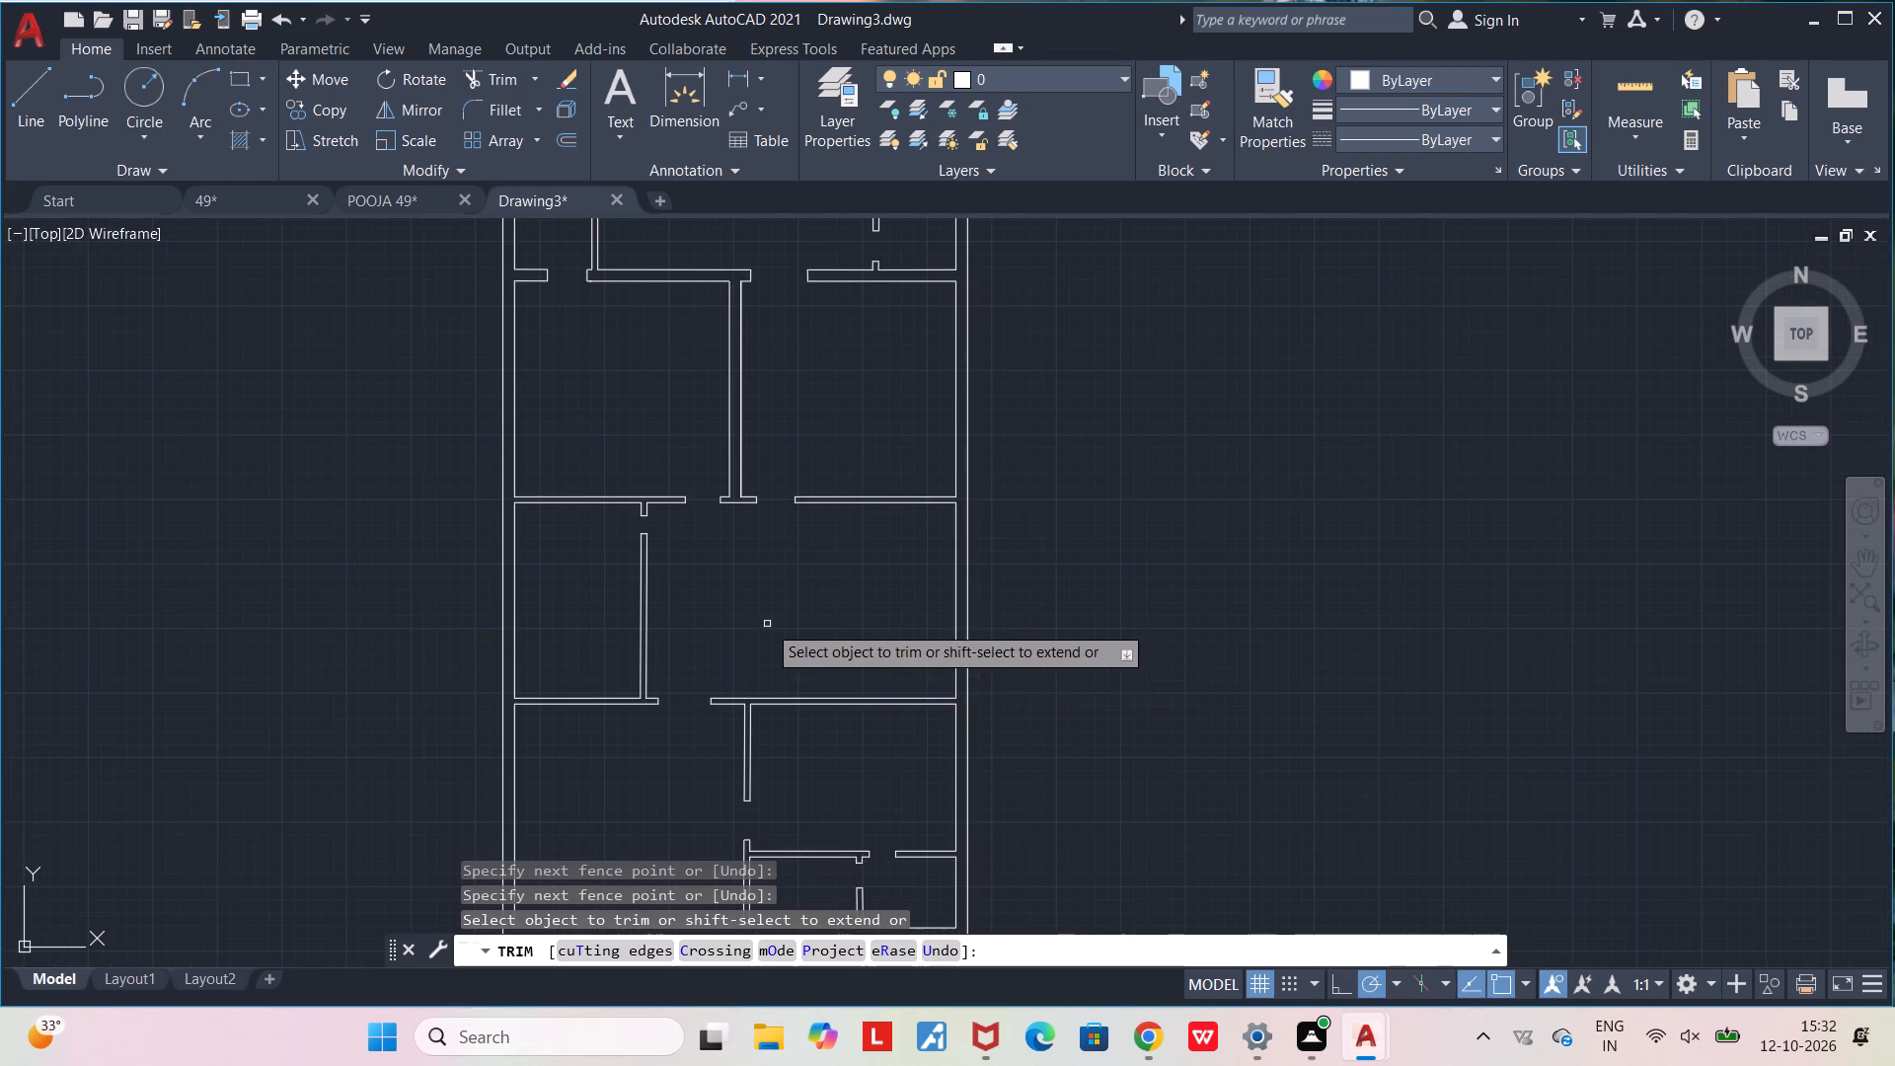
pyautogui.moveTo(761, 614); pyautogui.dragTo(883, 549, button='middle')
pyautogui.scroll(-1, 883, 549)
pyautogui.scroll(1, 892, 714)
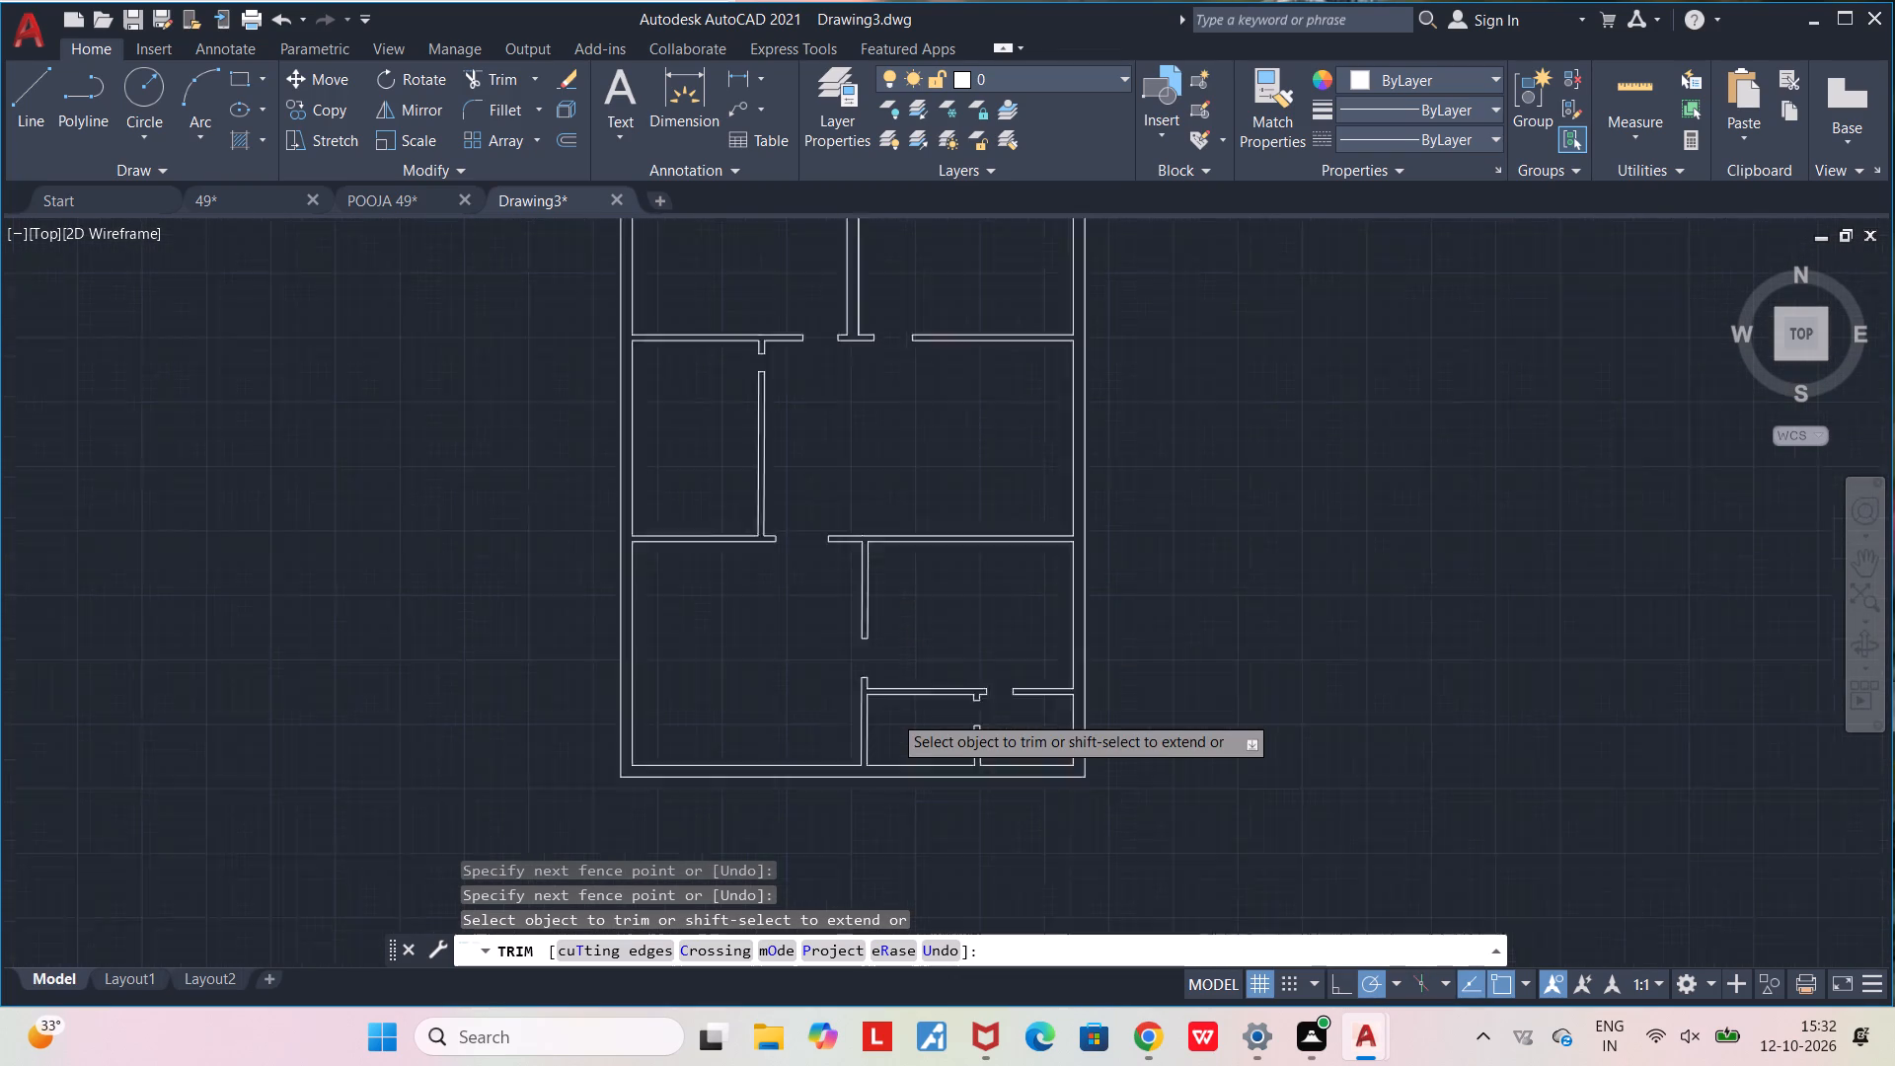
pyautogui.scroll(2, 892, 714)
pyautogui.scroll(-2, 892, 714)
pyautogui.scroll(2, 857, 569)
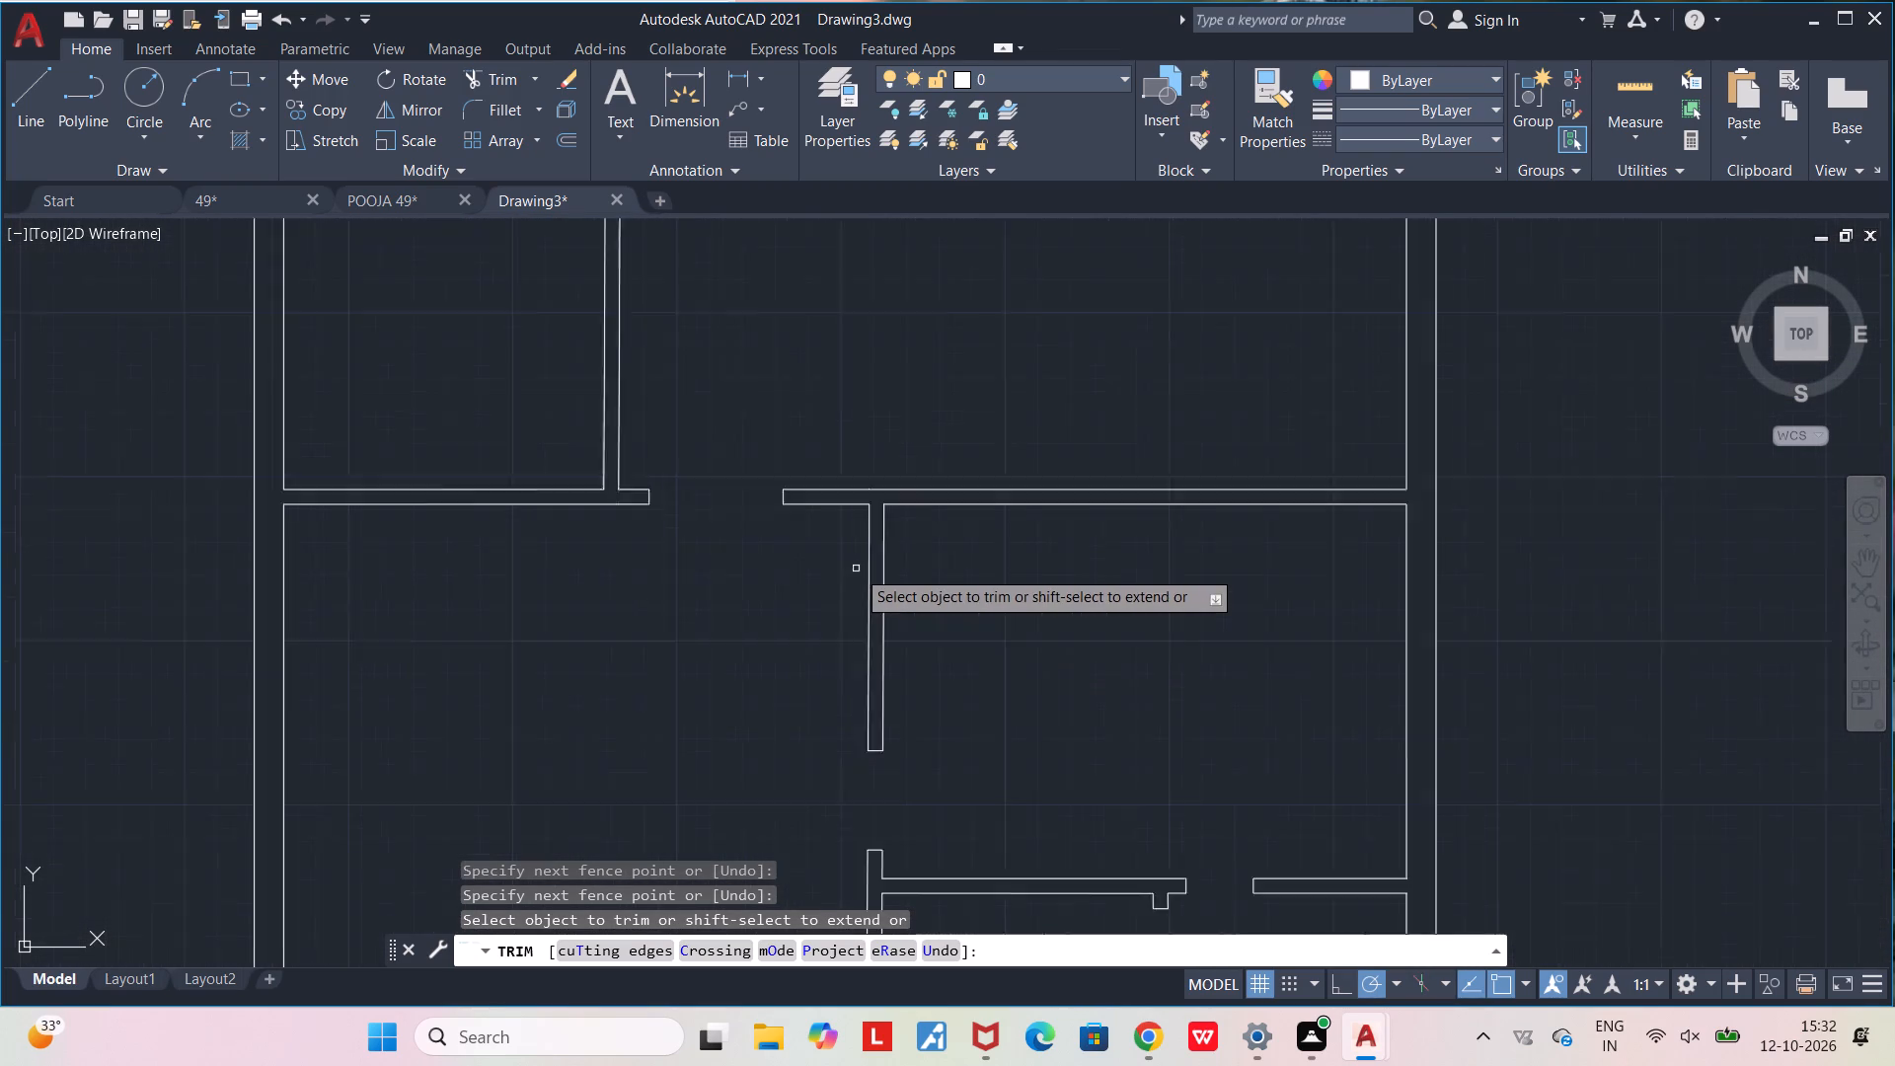
pyautogui.scroll(1, 856, 569)
pyautogui.press('Escape')
pyautogui.press('Escape')
pyautogui.scroll(-3, 770, 663)
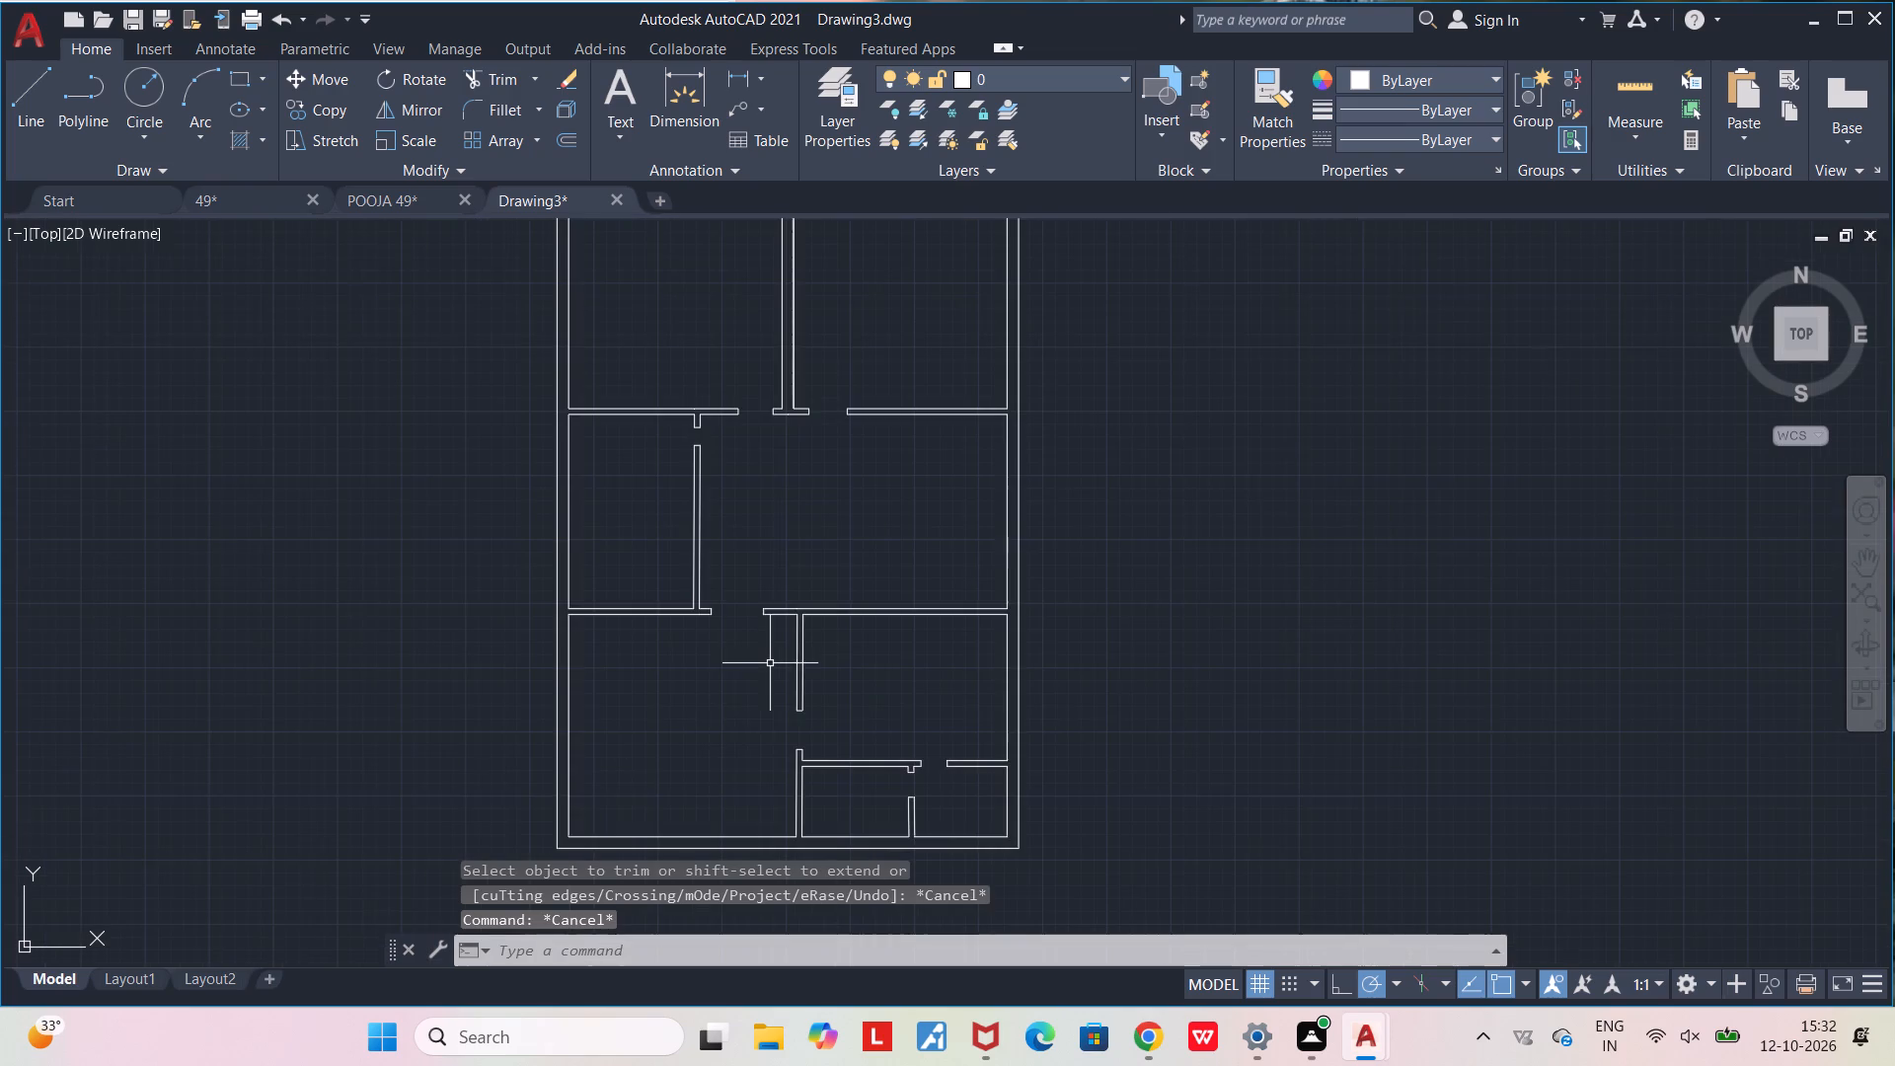
pyautogui.moveTo(742, 758); pyautogui.dragTo(788, 807, button='middle')
pyautogui.scroll(-2, 788, 807)
pyautogui.scroll(3, 802, 632)
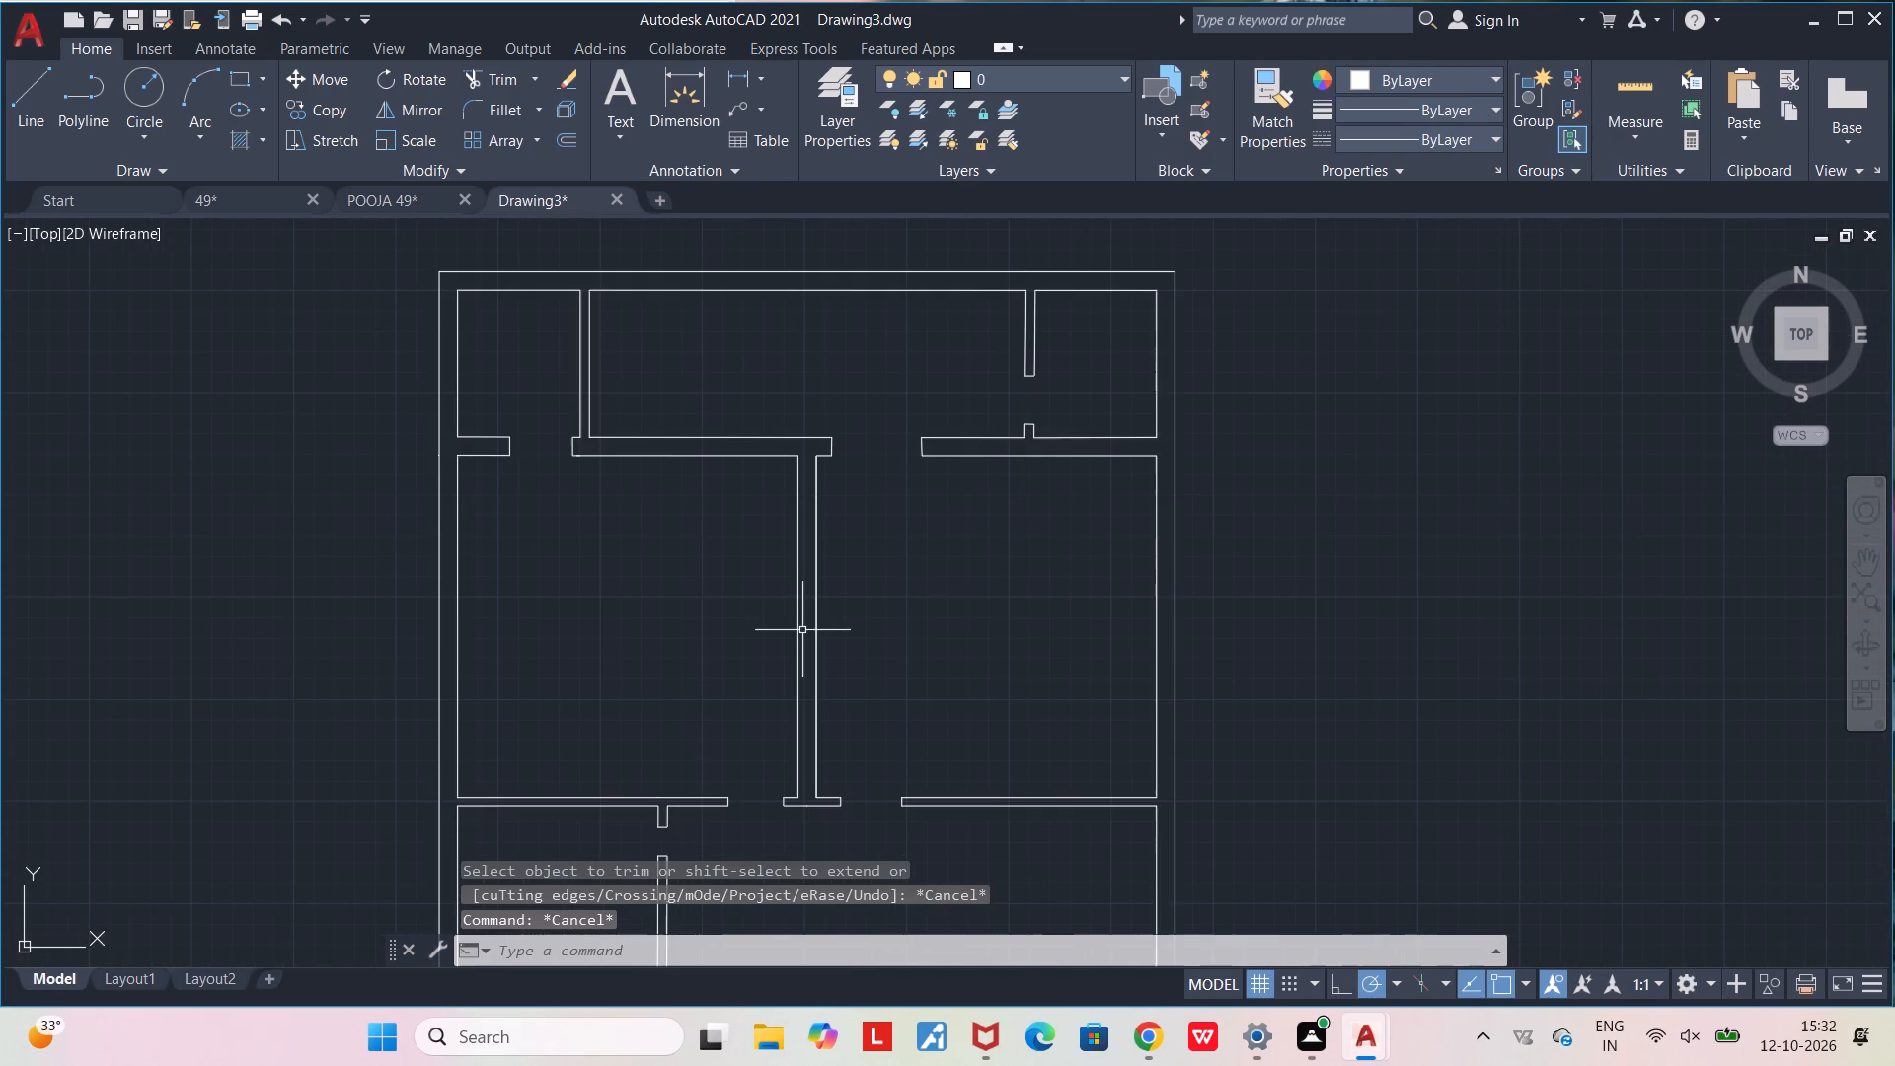
pyautogui.moveTo(1032, 628); pyautogui.dragTo(1042, 731, button='middle')
pyautogui.scroll(-2, 1039, 731)
pyautogui.moveTo(1027, 745); pyautogui.dragTo(1019, 739, button='middle')
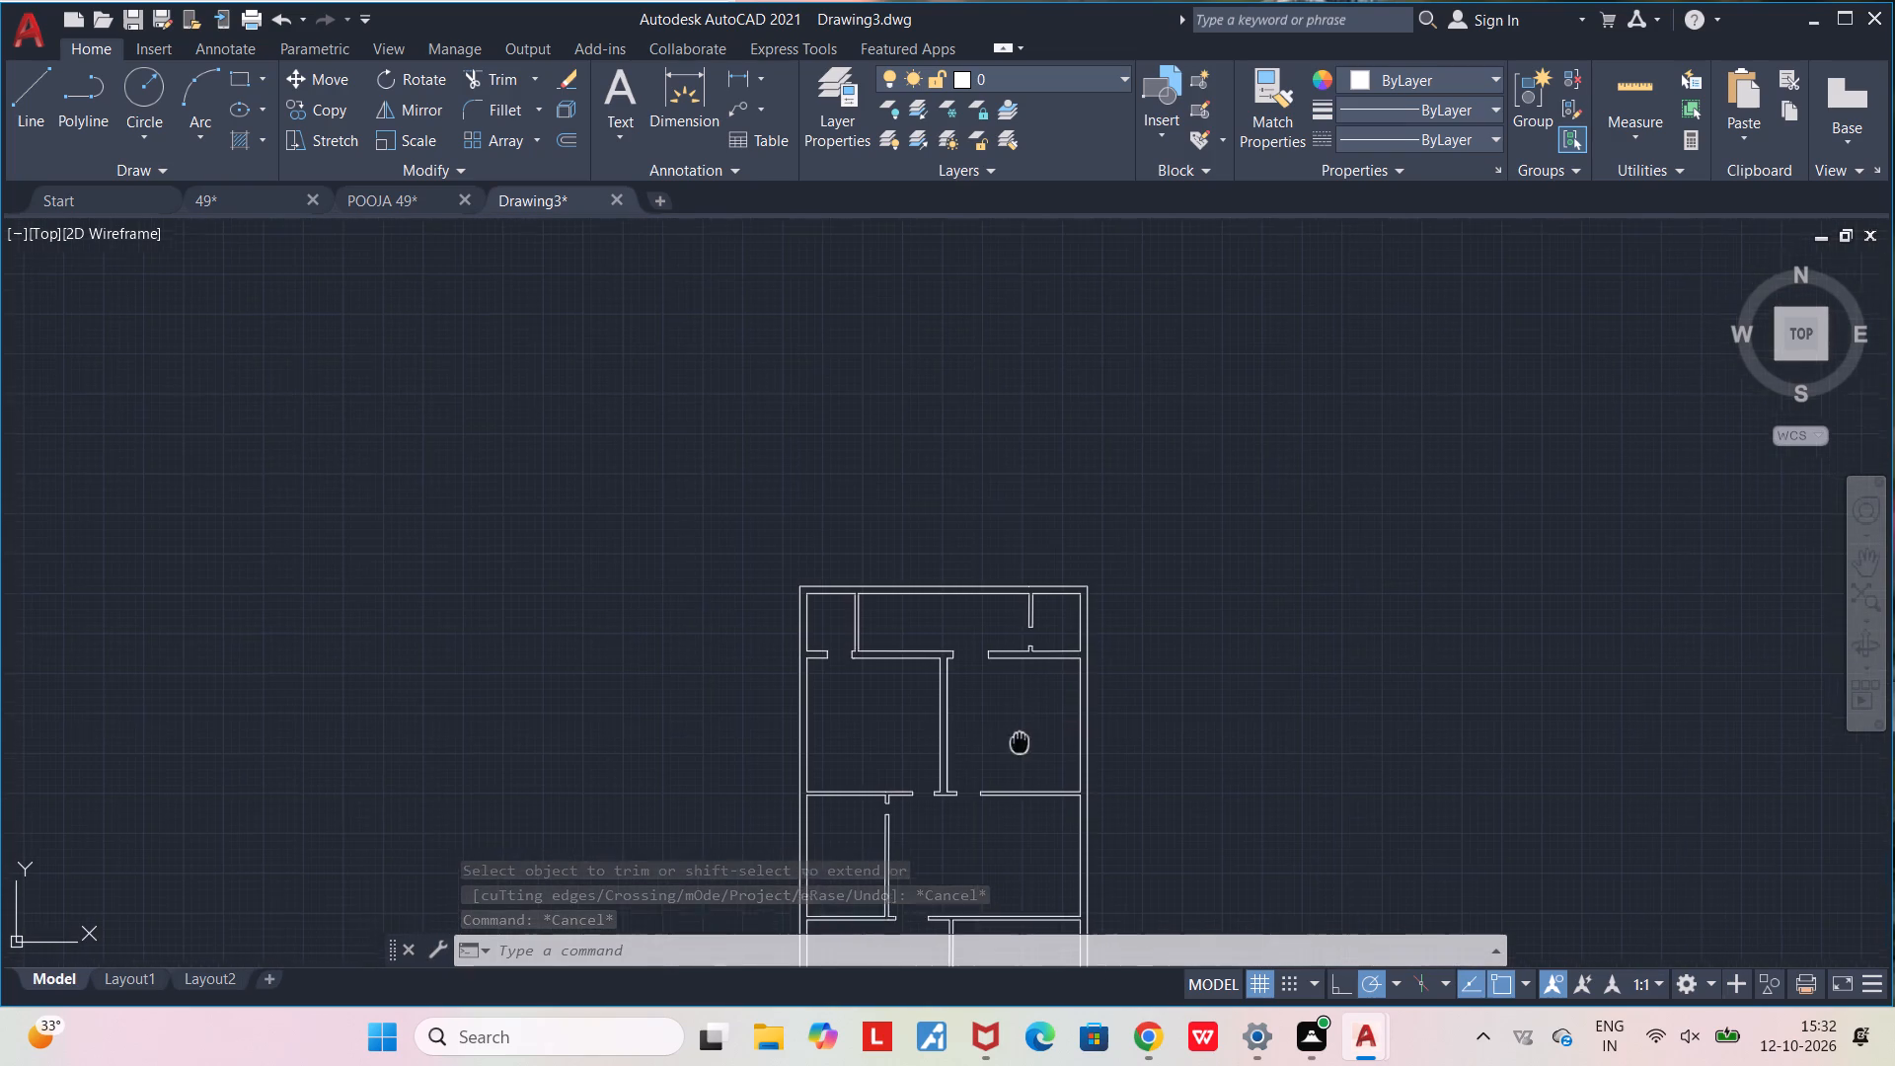
pyautogui.moveTo(1019, 739); pyautogui.dragTo(953, 538, button='middle')
pyautogui.moveTo(972, 730); pyautogui.dragTo(980, 605, button='middle')
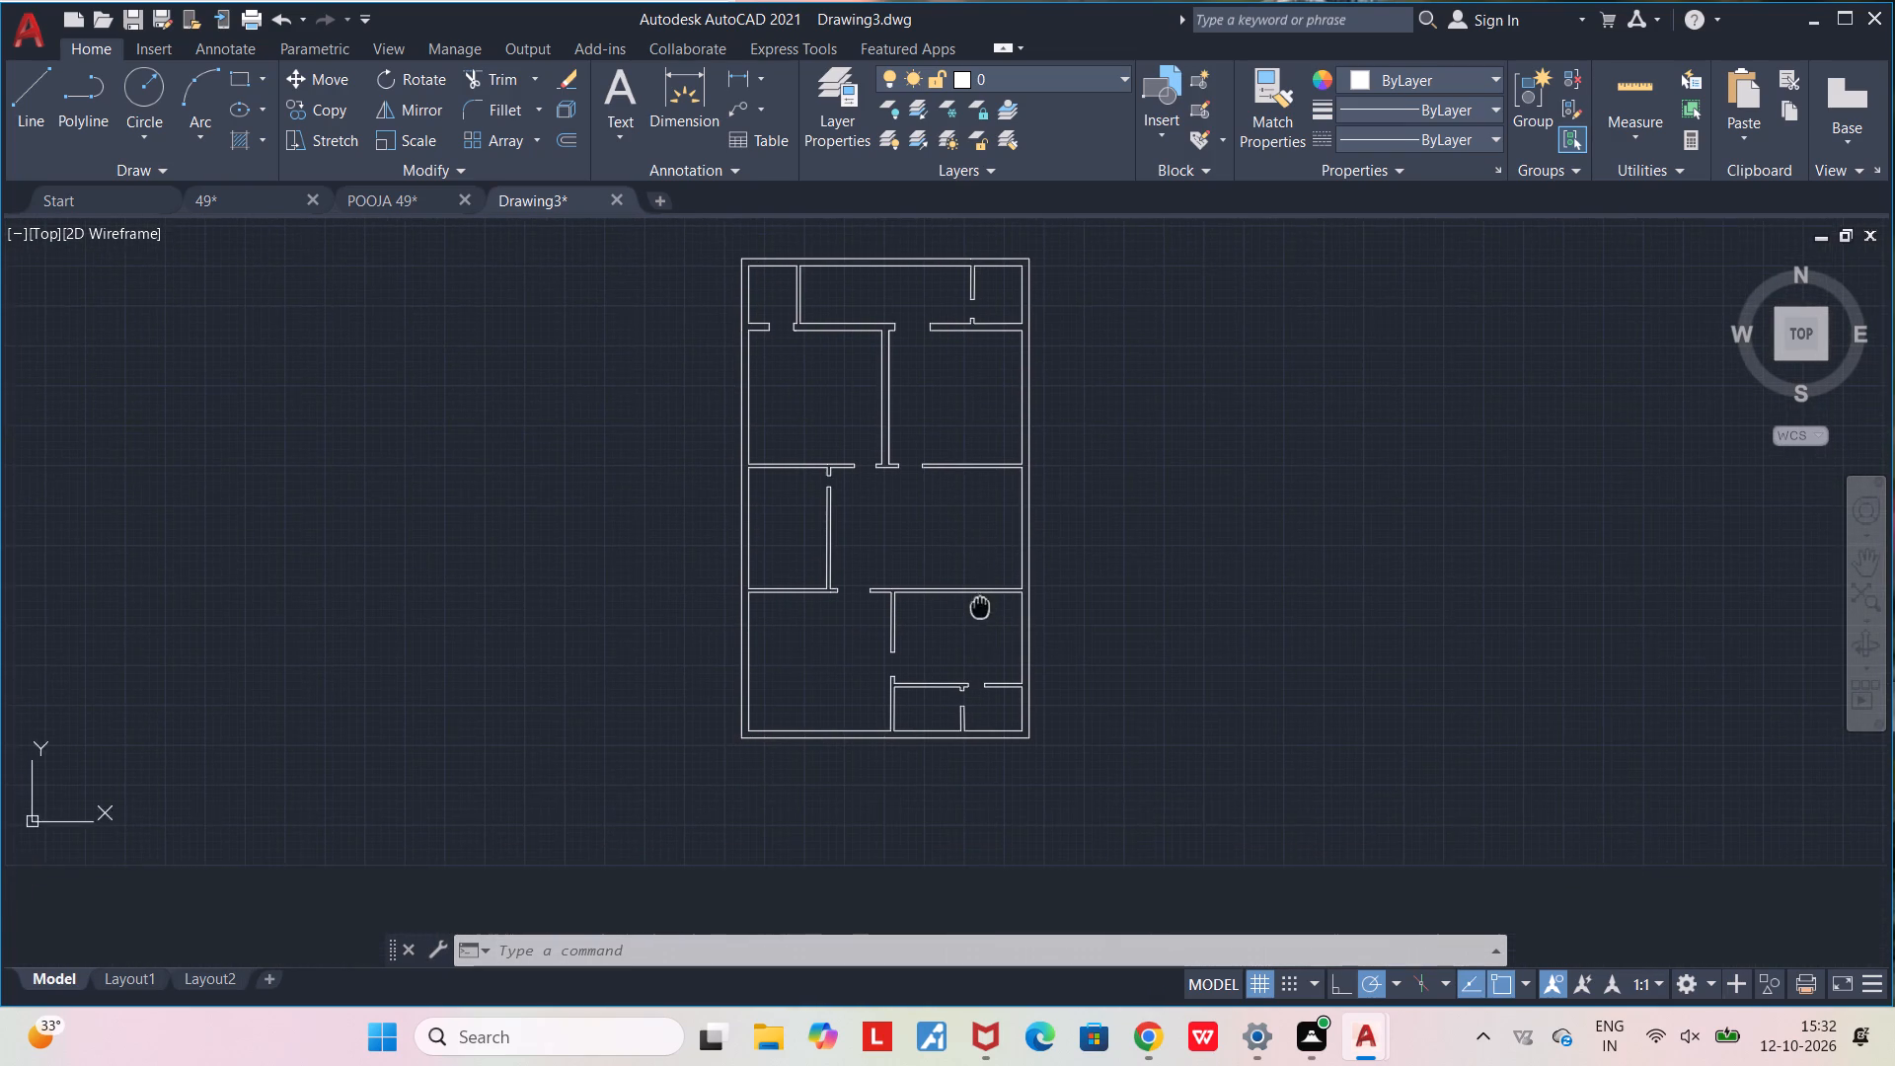
pyautogui.moveTo(975, 633); pyautogui.dragTo(990, 701, button='middle')
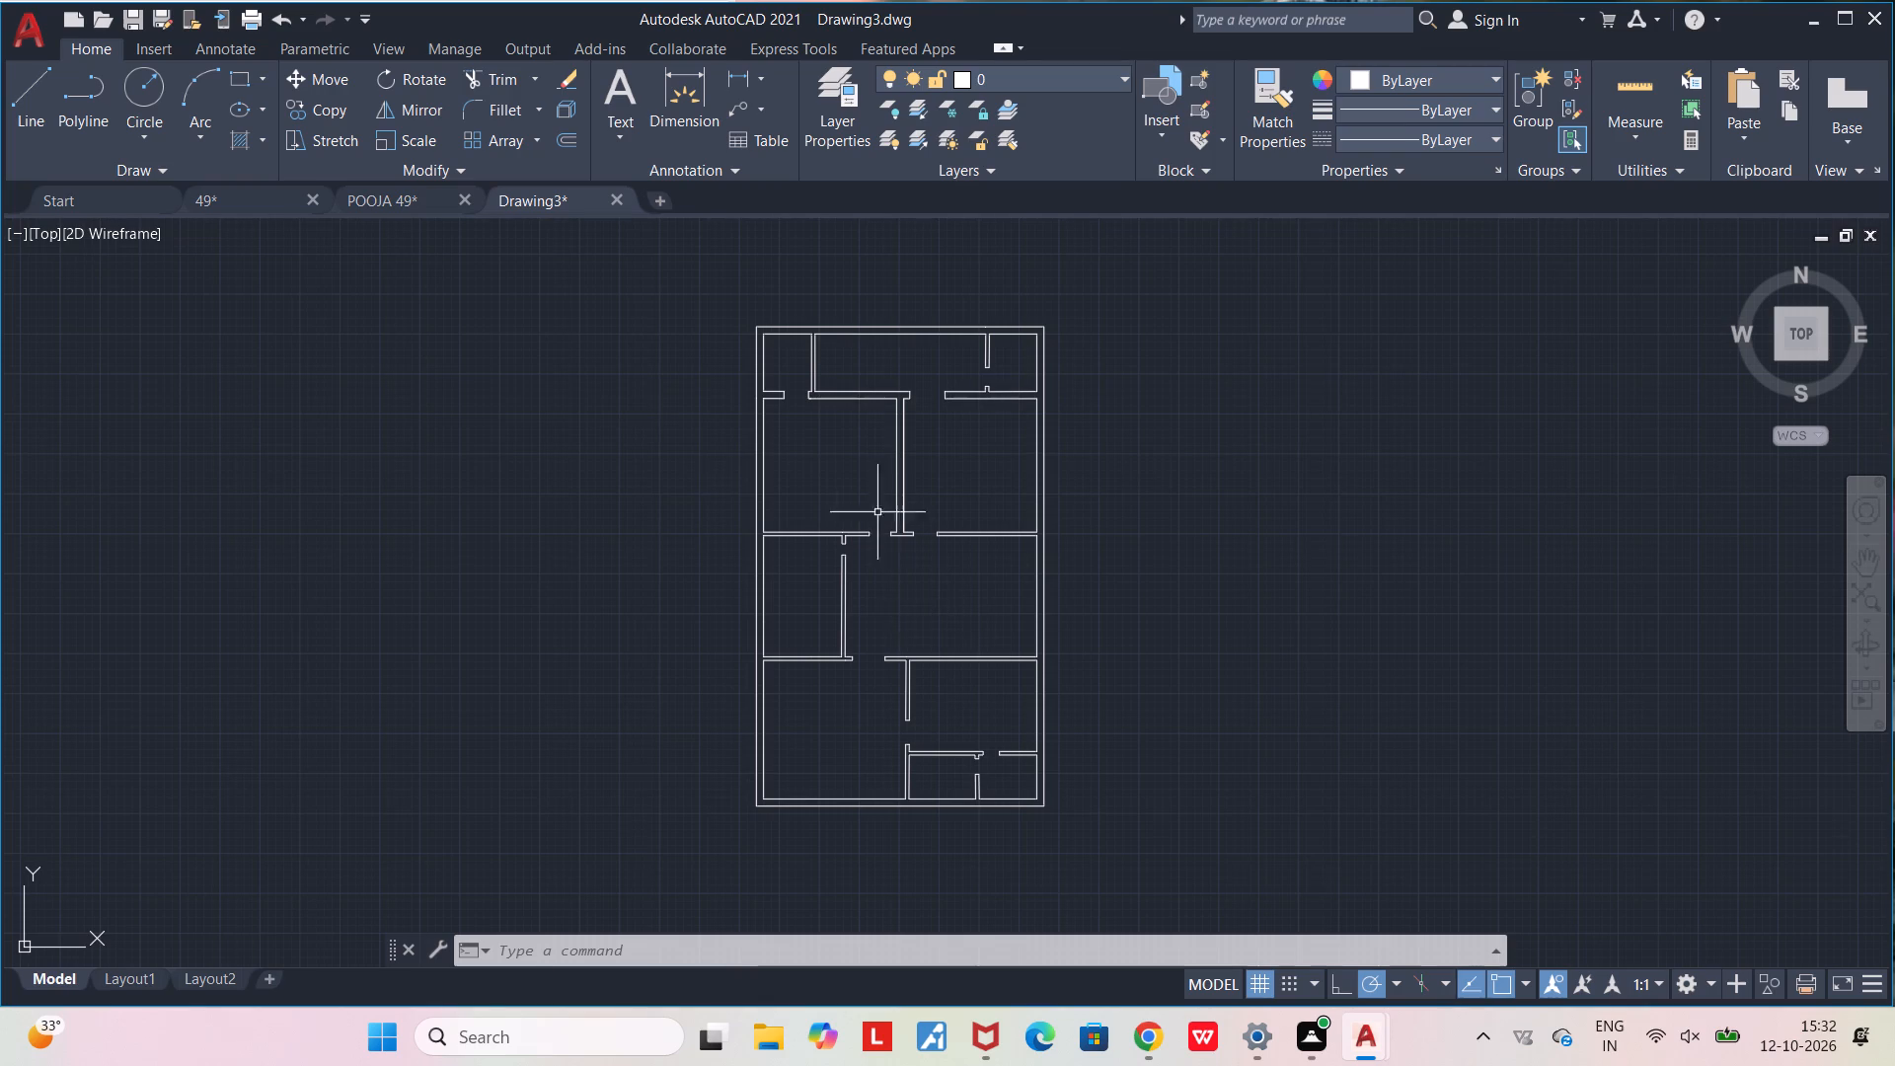
# Draw a vertical door-leaf line upward from the right jamb's upper corner at the opening below the plan's top-left small room.
pyautogui.scroll(3, 815, 406)
pyautogui.moveTo(817, 410); pyautogui.dragTo(931, 694, button='middle')
pyautogui.scroll(2, 905, 596)
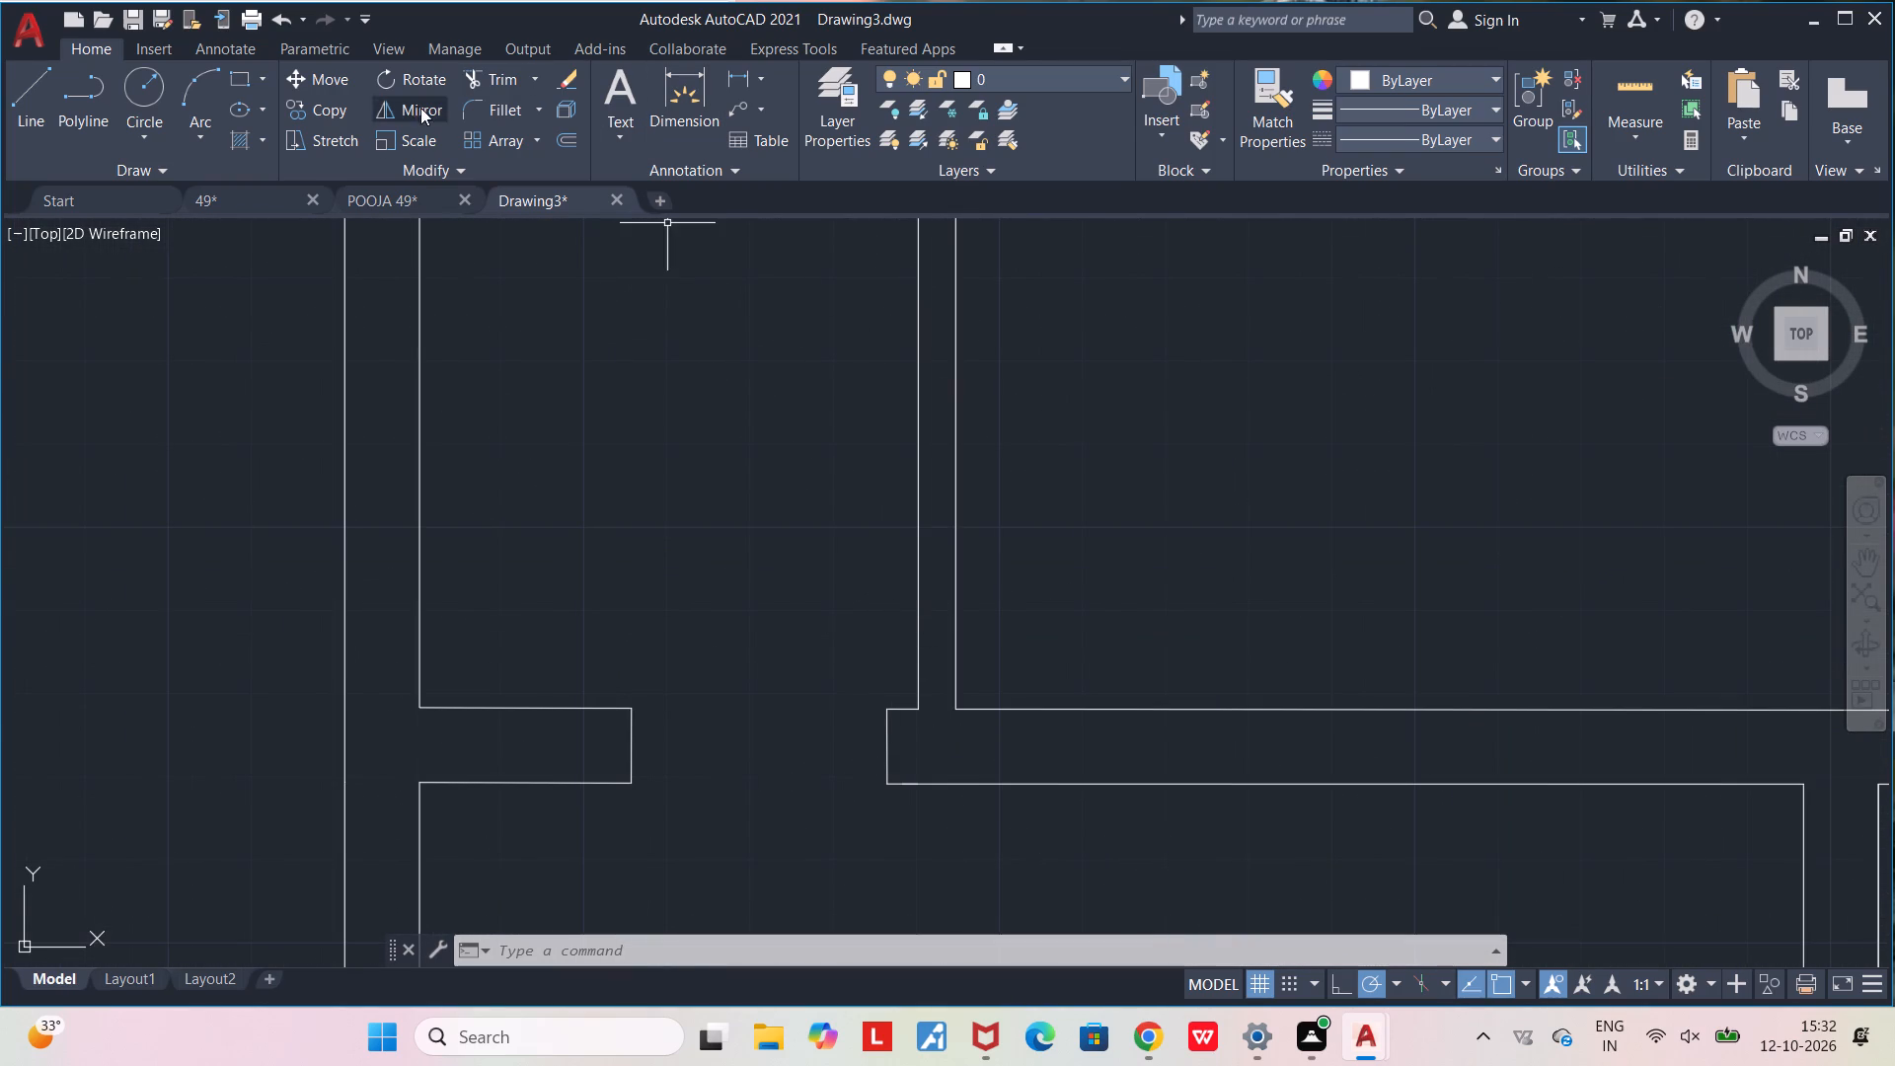
pyautogui.press('l')
pyautogui.press('Return')
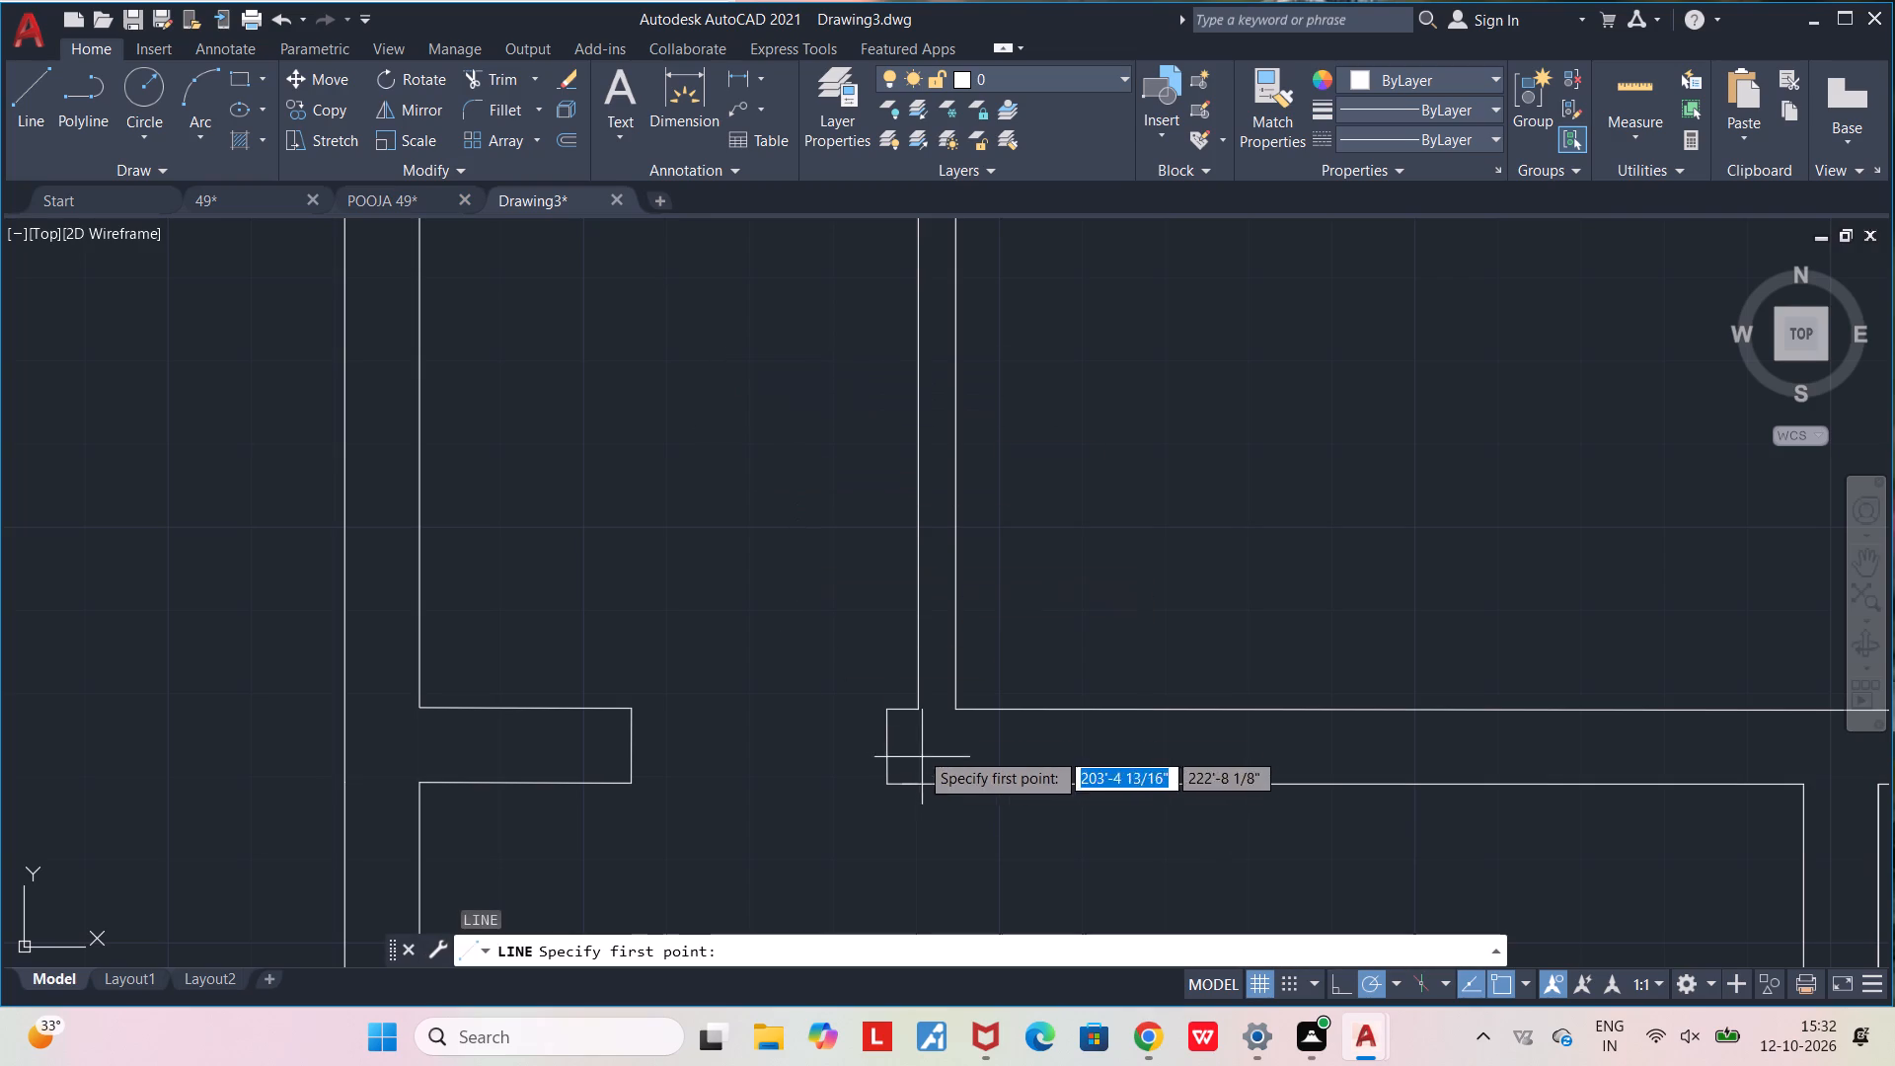
pyautogui.click(886, 706)
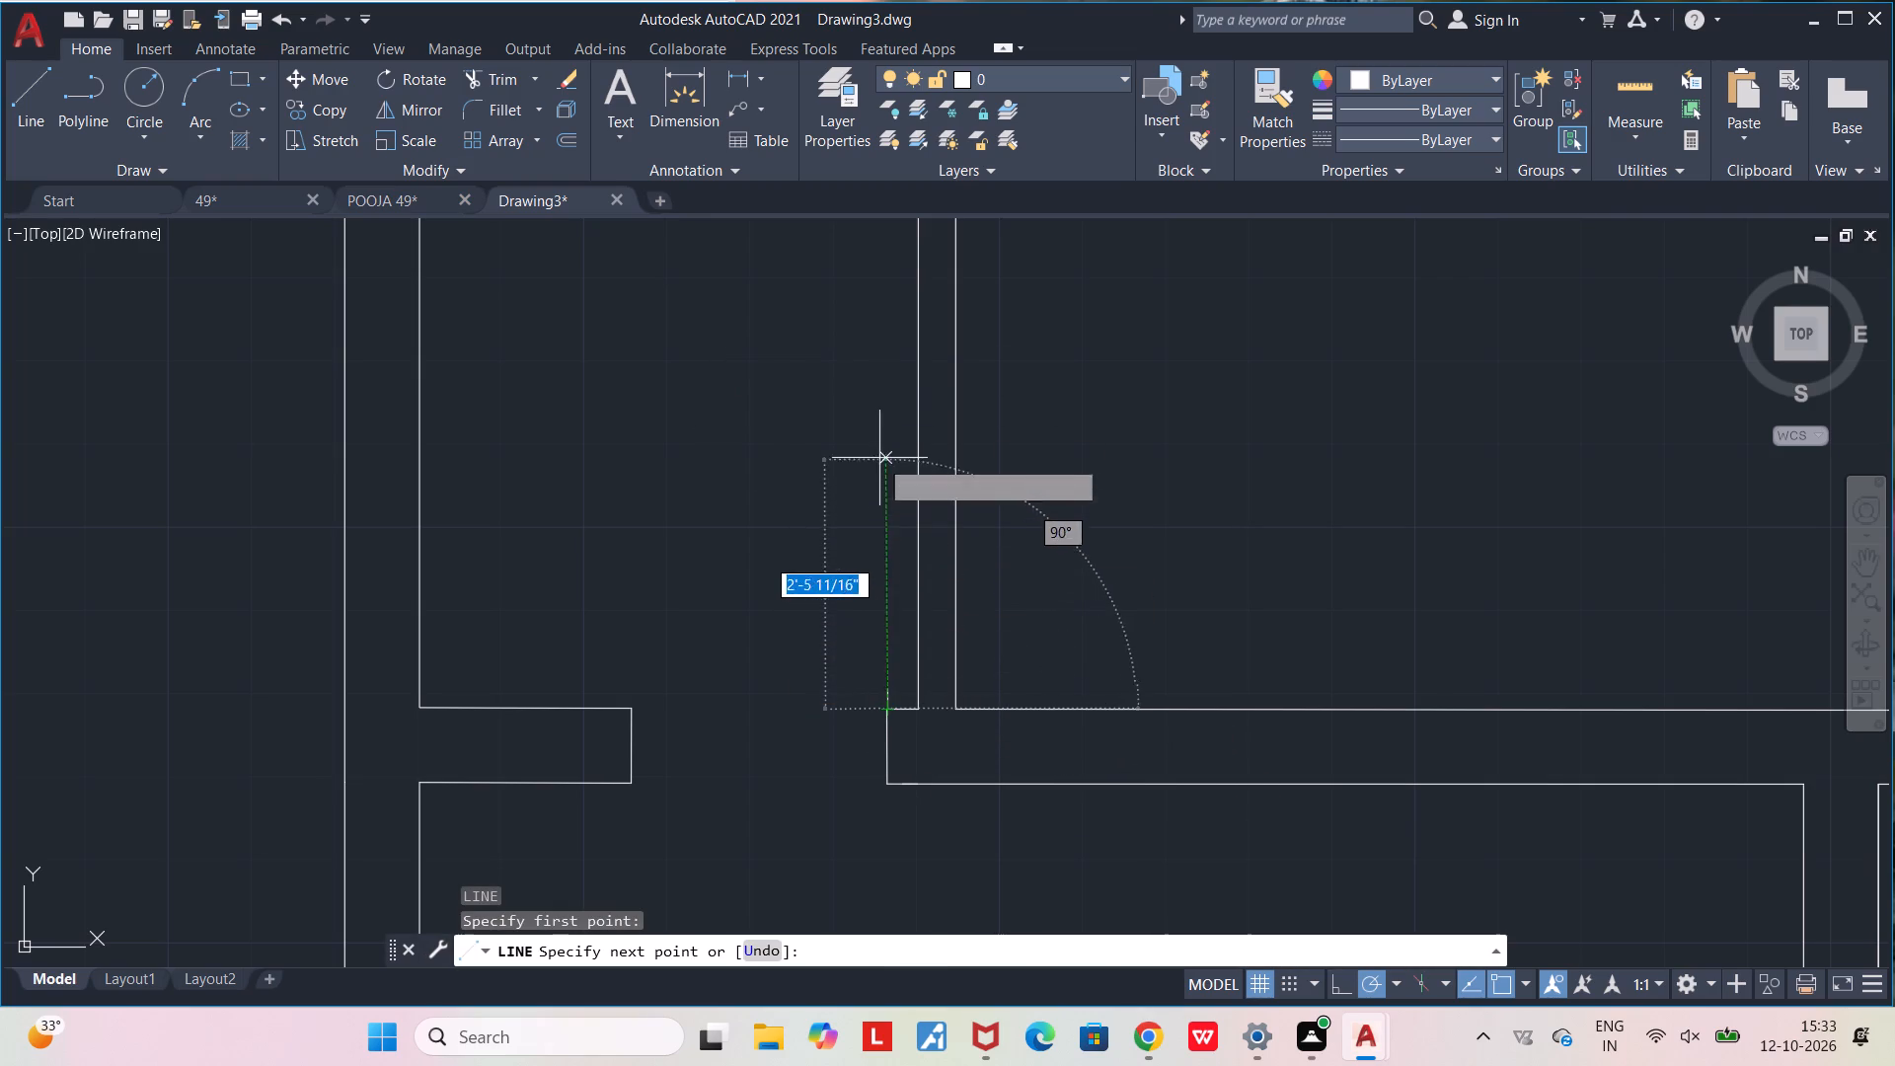
pyautogui.click(879, 396)
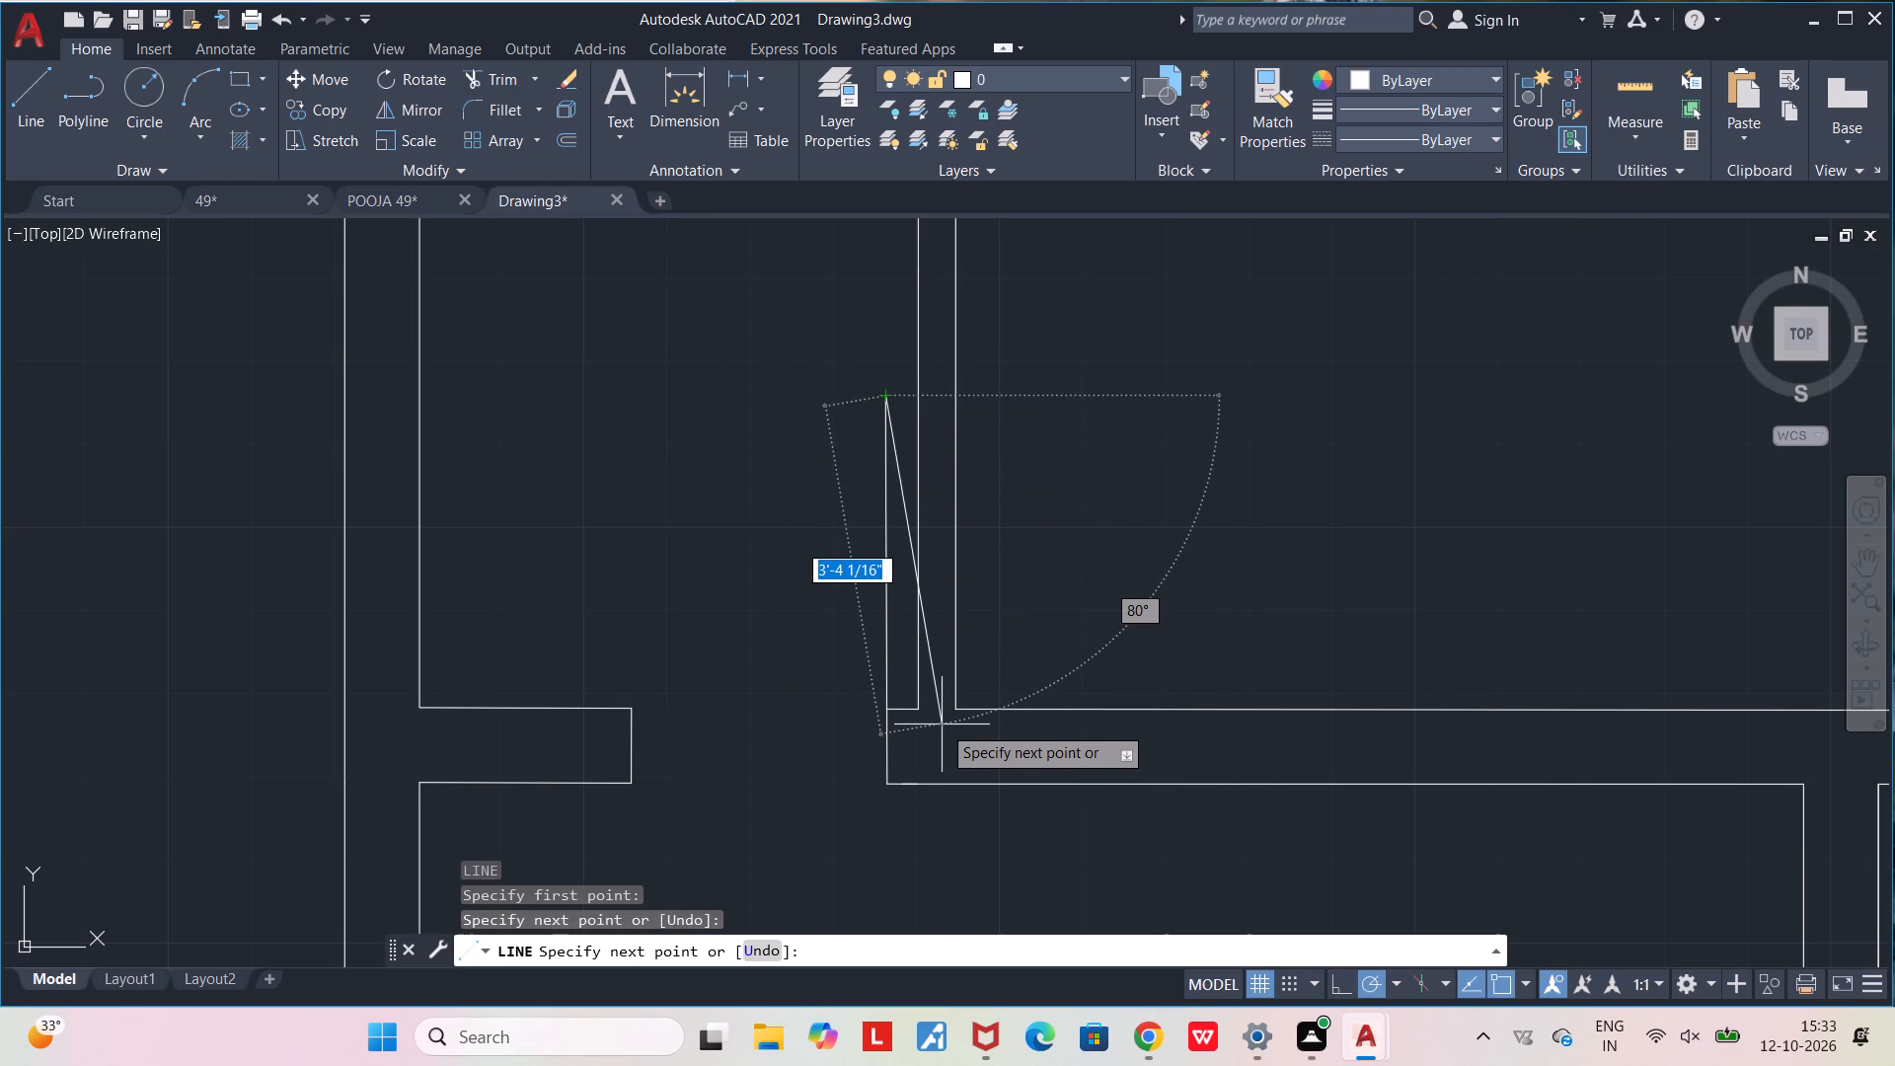
pyautogui.press('Escape')
# Draw a three-point arc from the left jamb's upper corner through the door leaf's upper end, ending past the vertical partition.
pyautogui.click(185, 91)
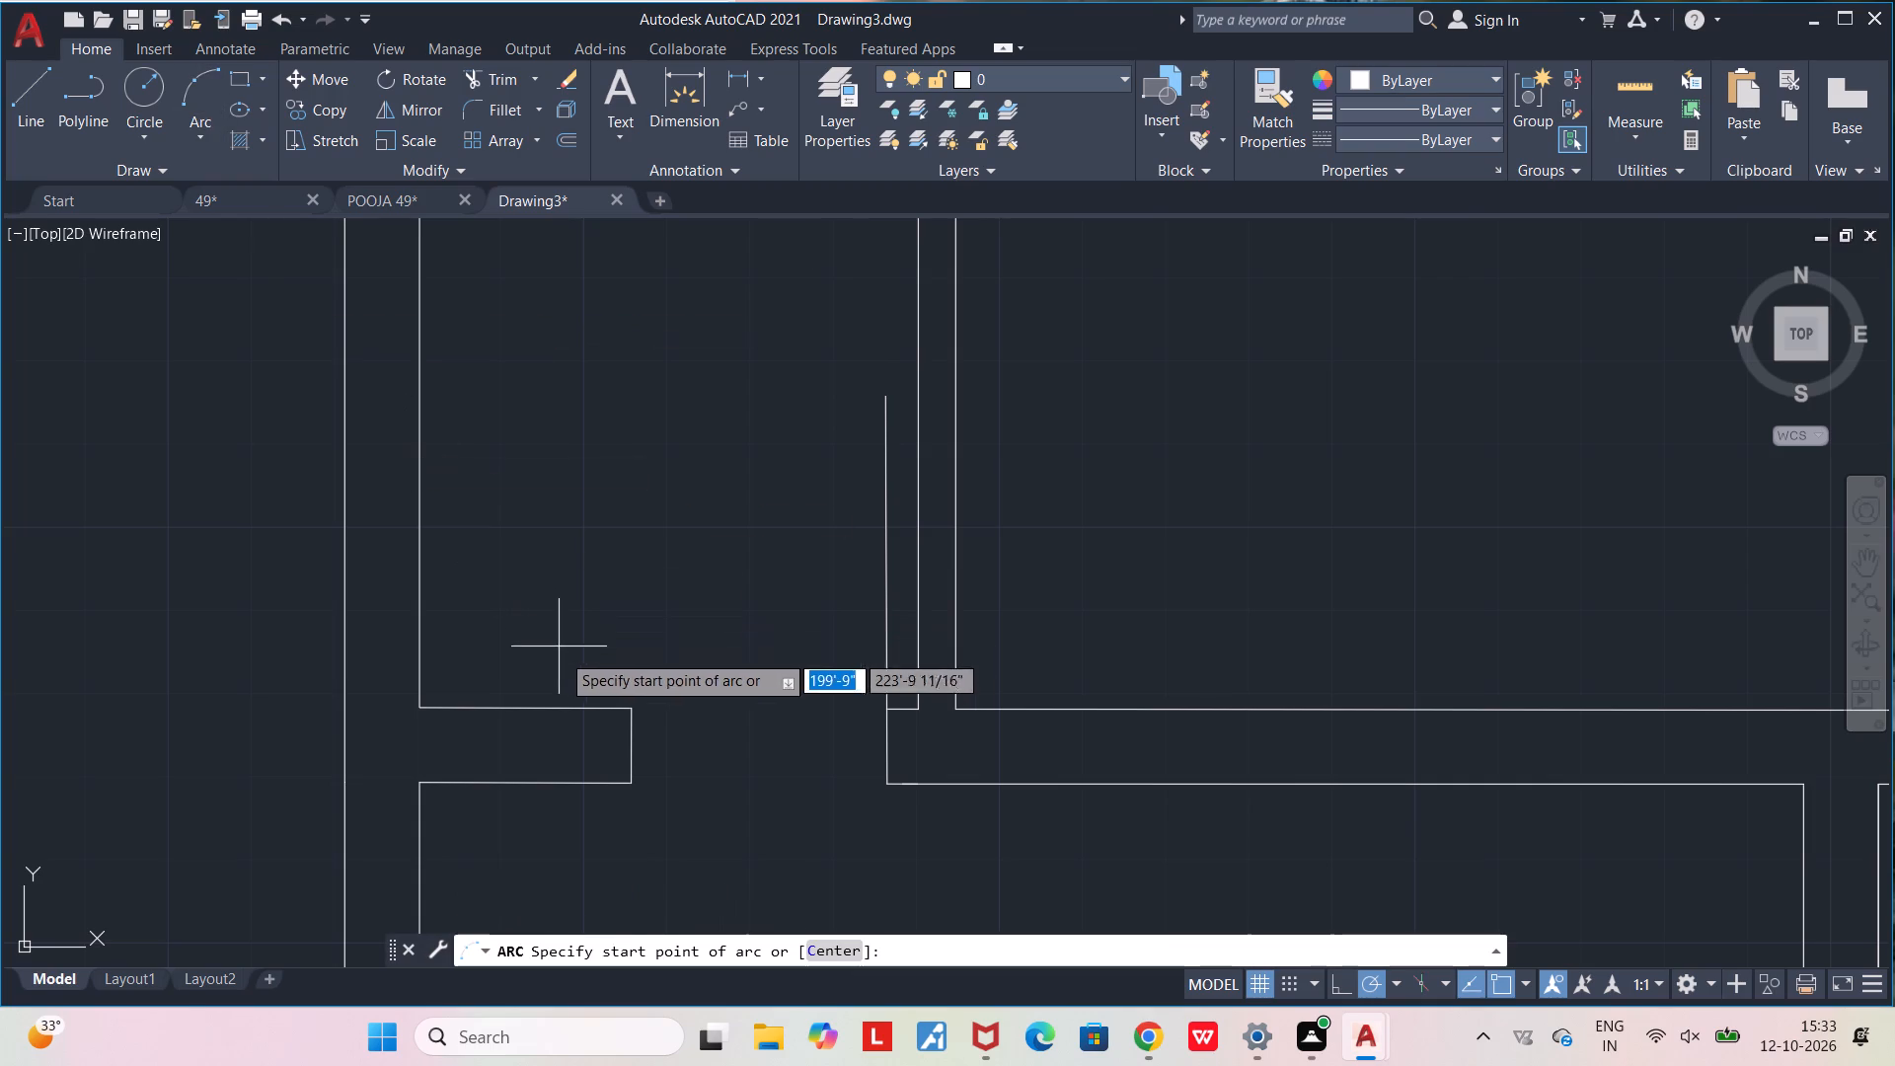
pyautogui.click(633, 710)
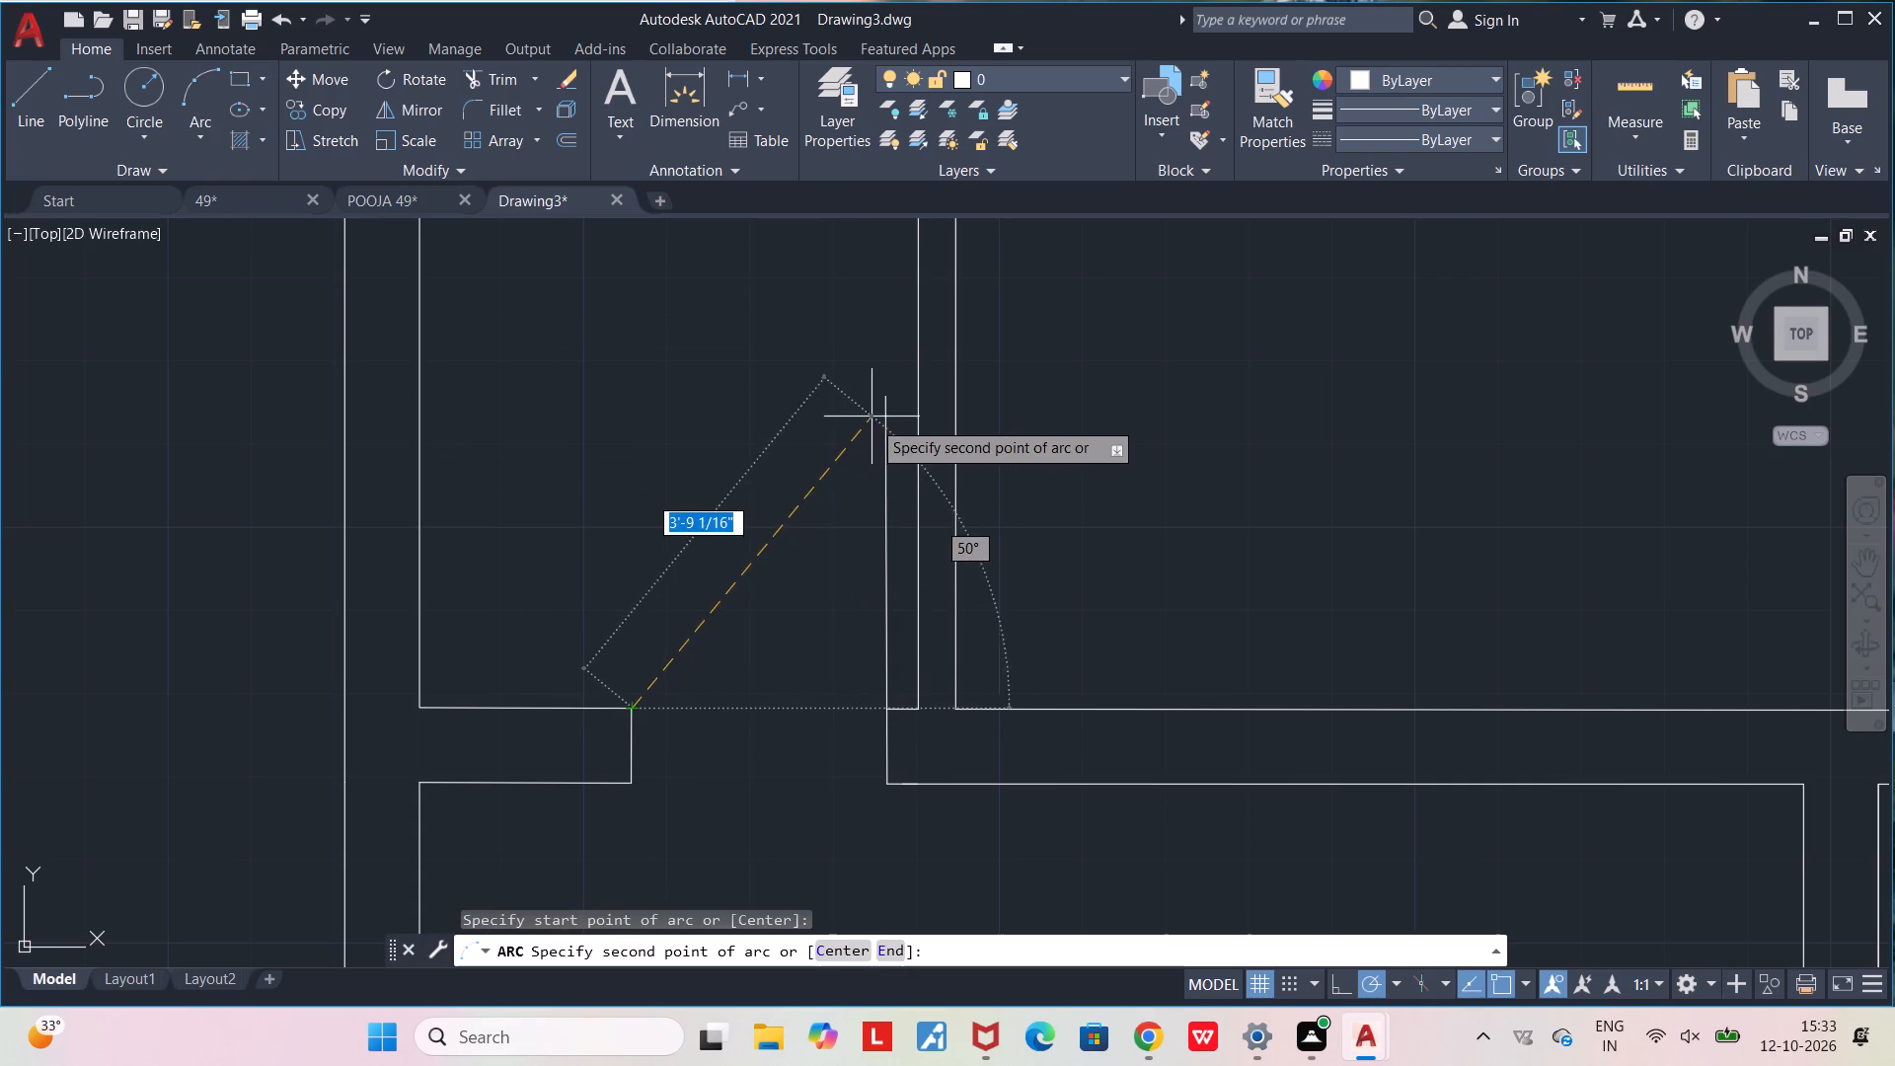
pyautogui.click(882, 397)
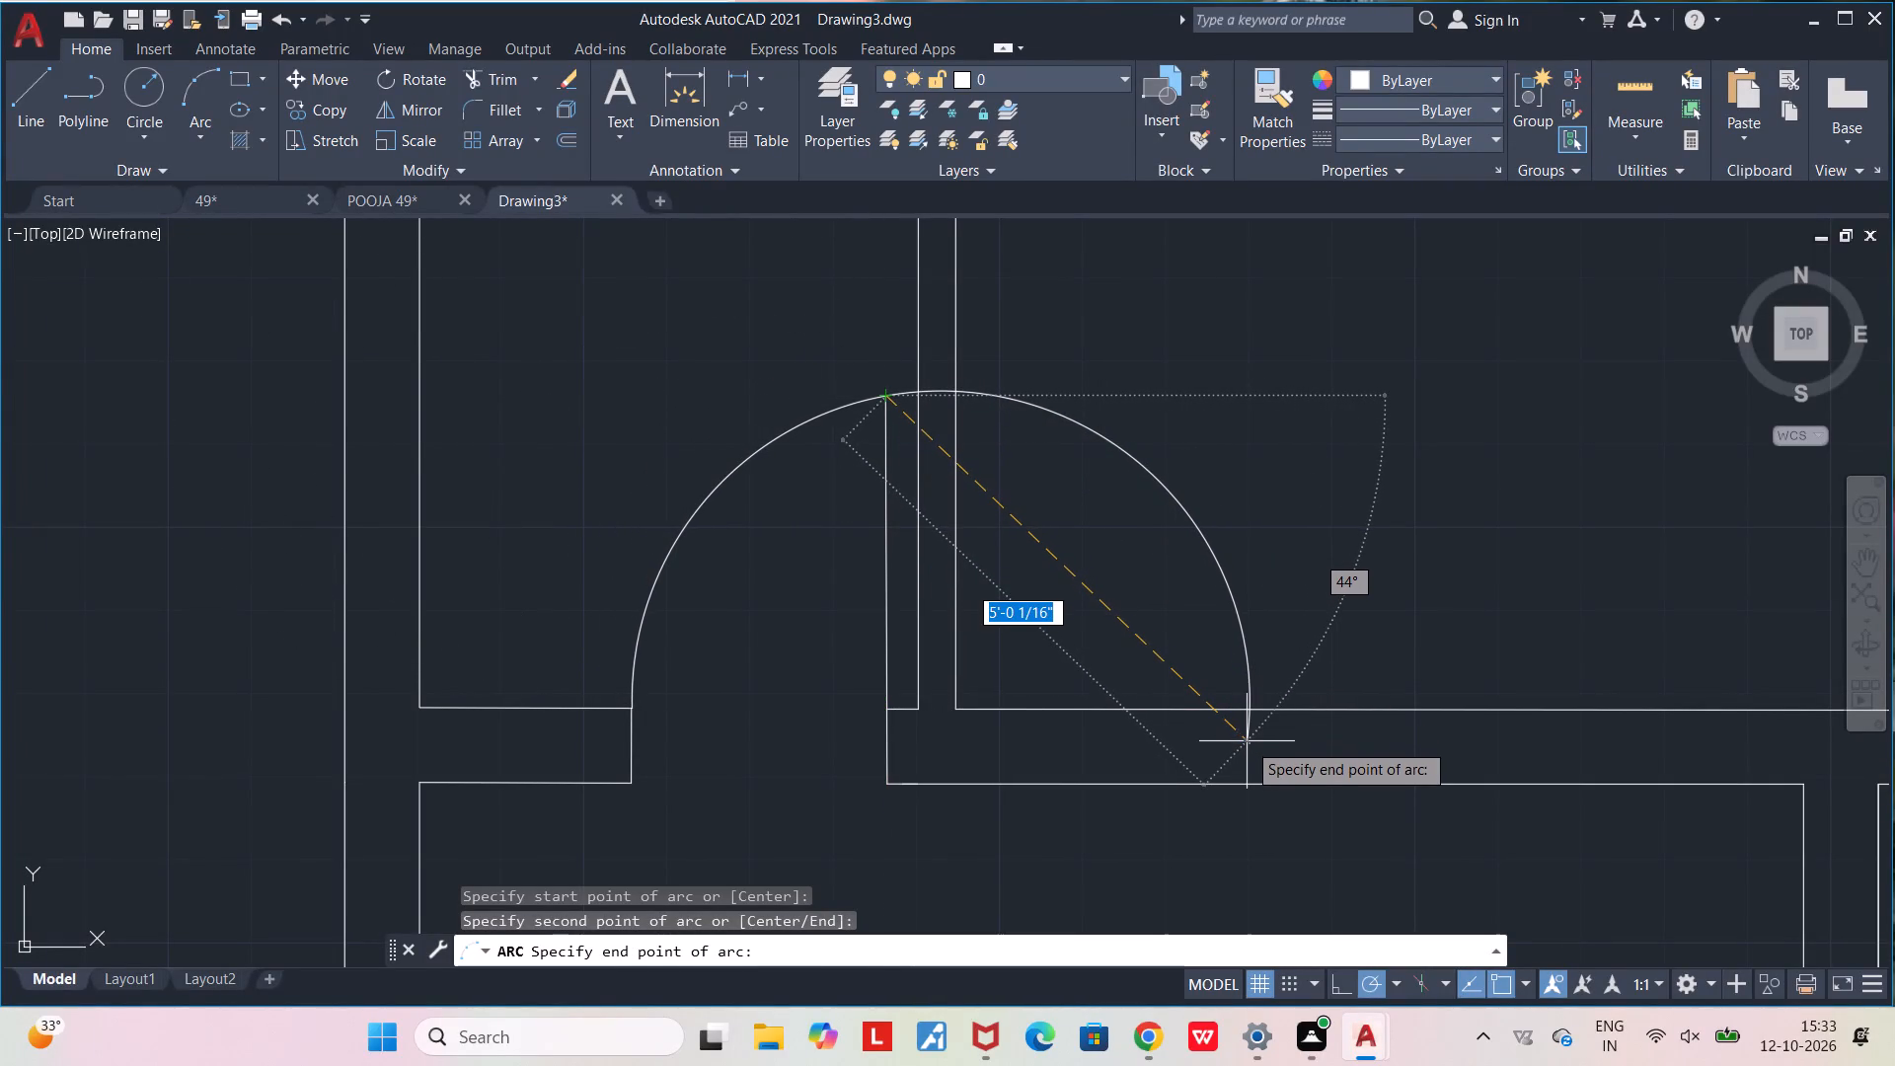
pyautogui.click(1247, 741)
pyautogui.press('Escape')
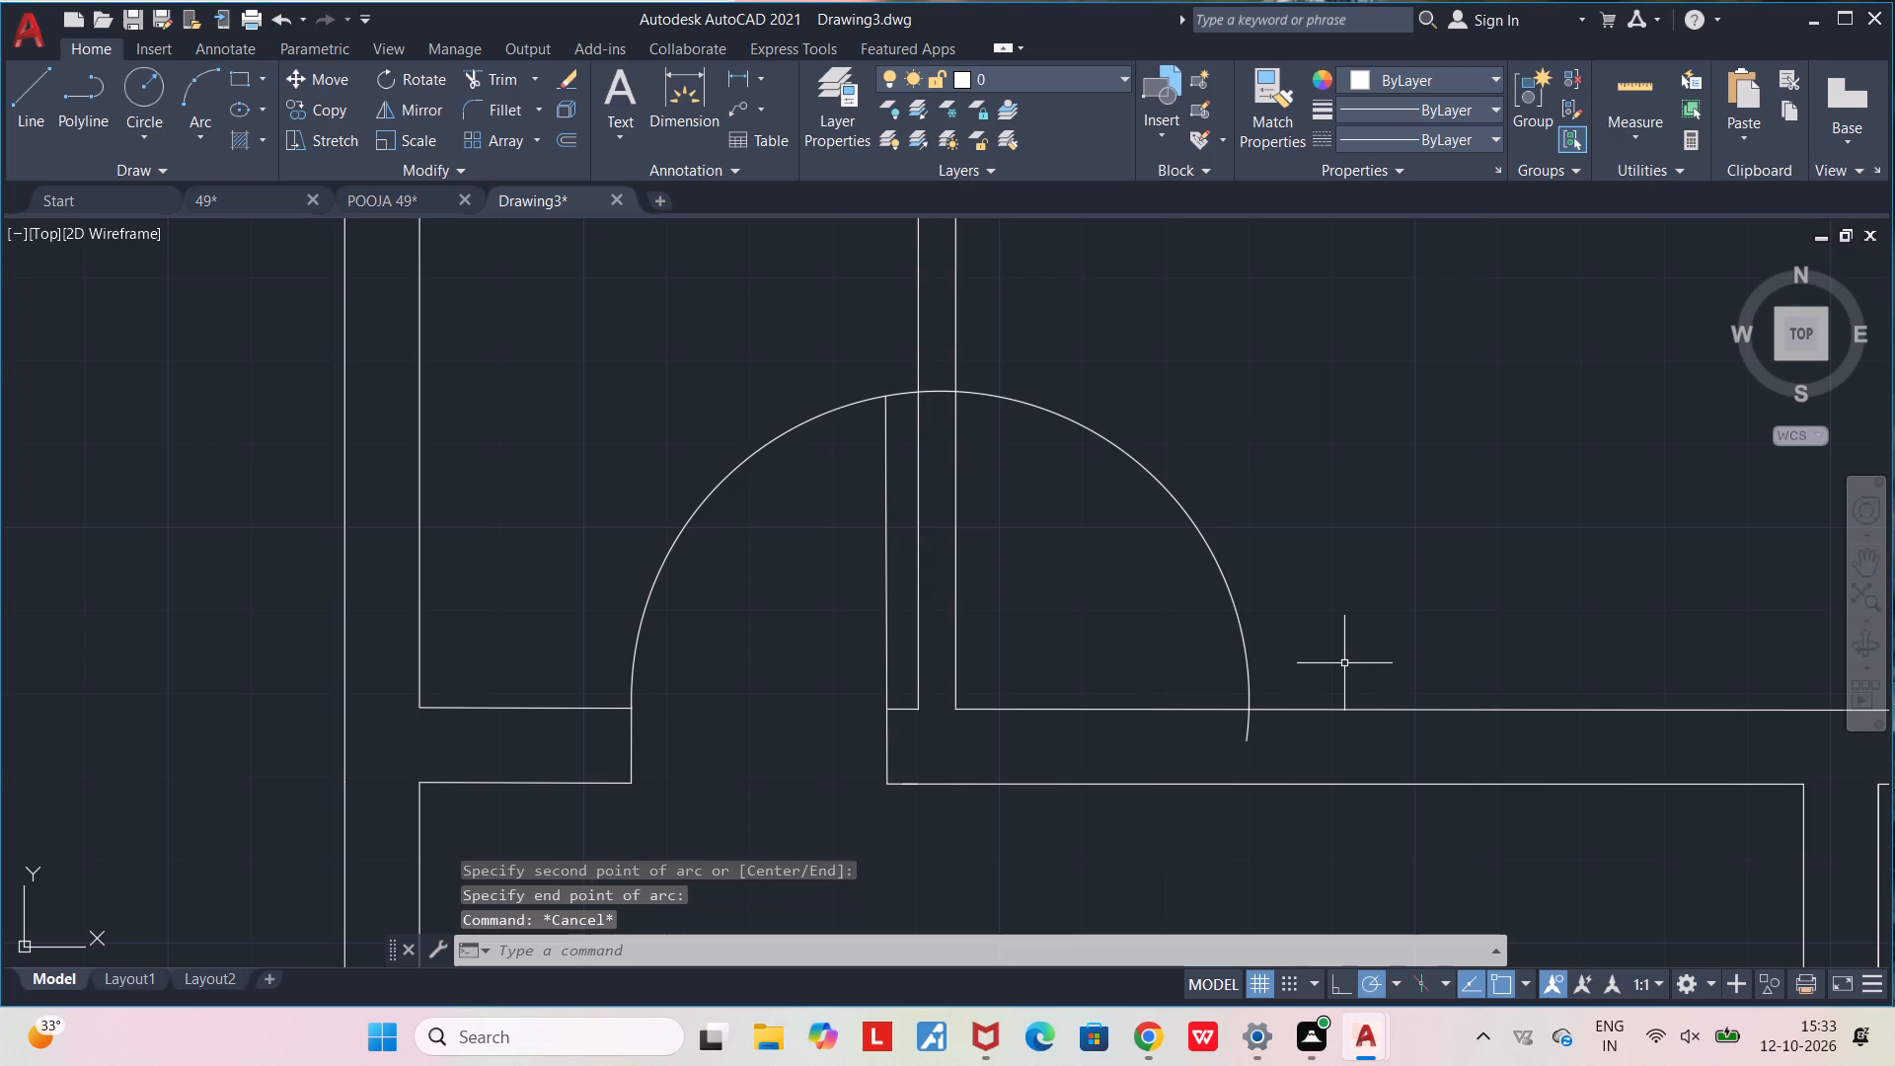
# Trim the arc's surplus beyond the door leaf, including the leftover piece in the horizontal wall, leaving only the door swing.
pyautogui.press('t')
pyautogui.press('r')
pyautogui.press('Return')
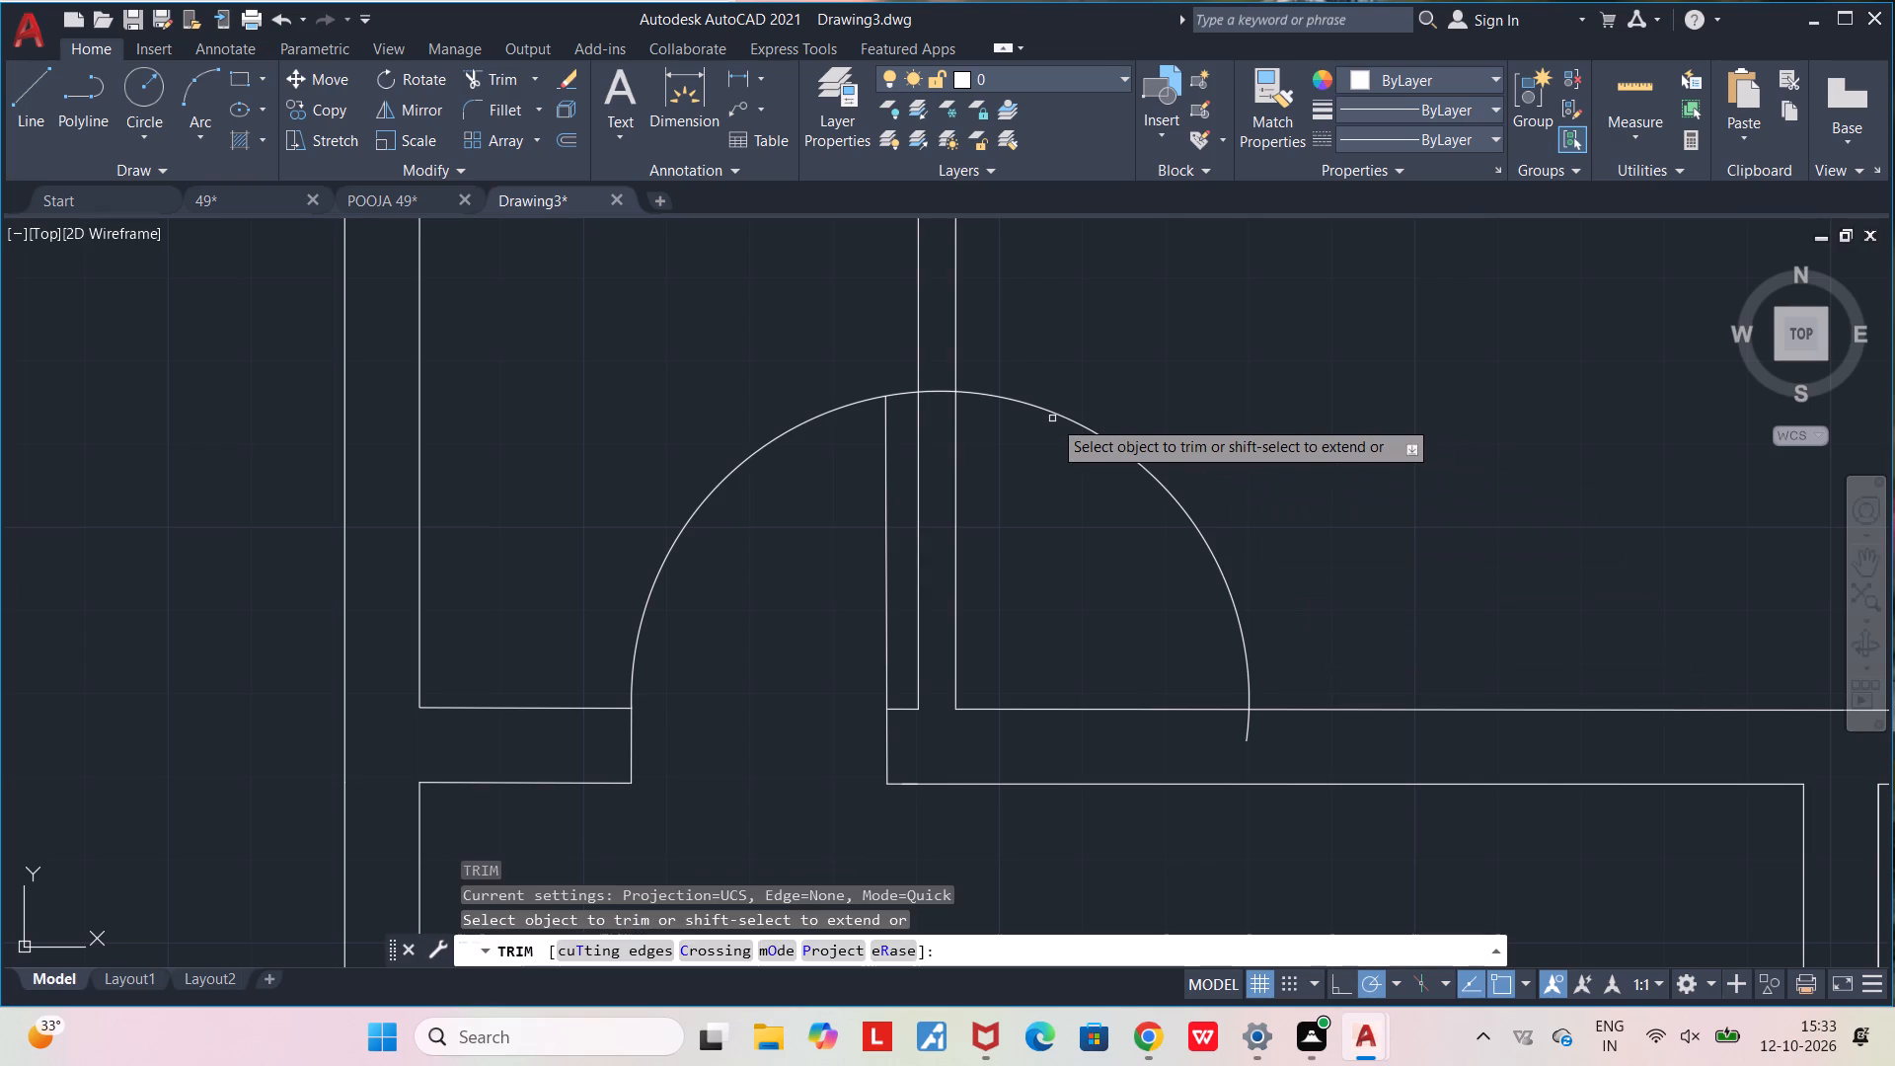
pyautogui.click(1052, 411)
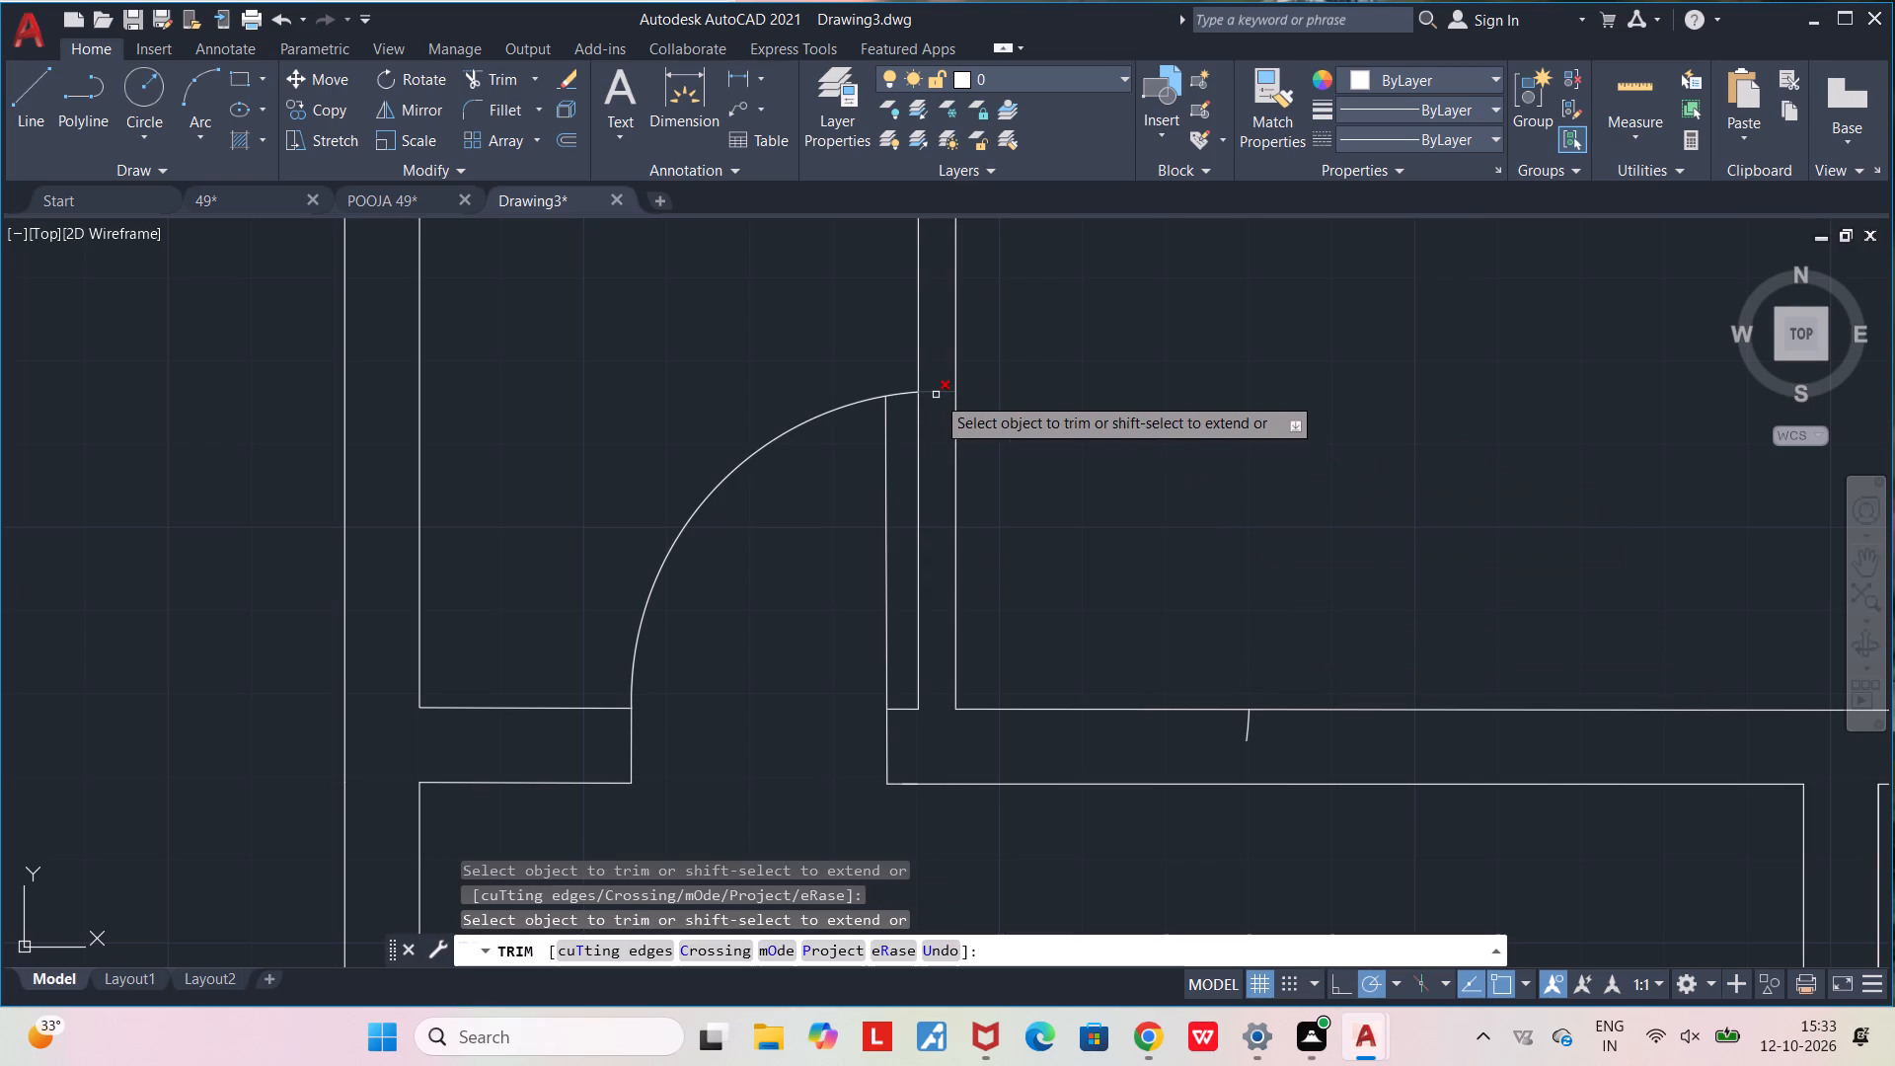
pyautogui.click(936, 395)
pyautogui.click(910, 395)
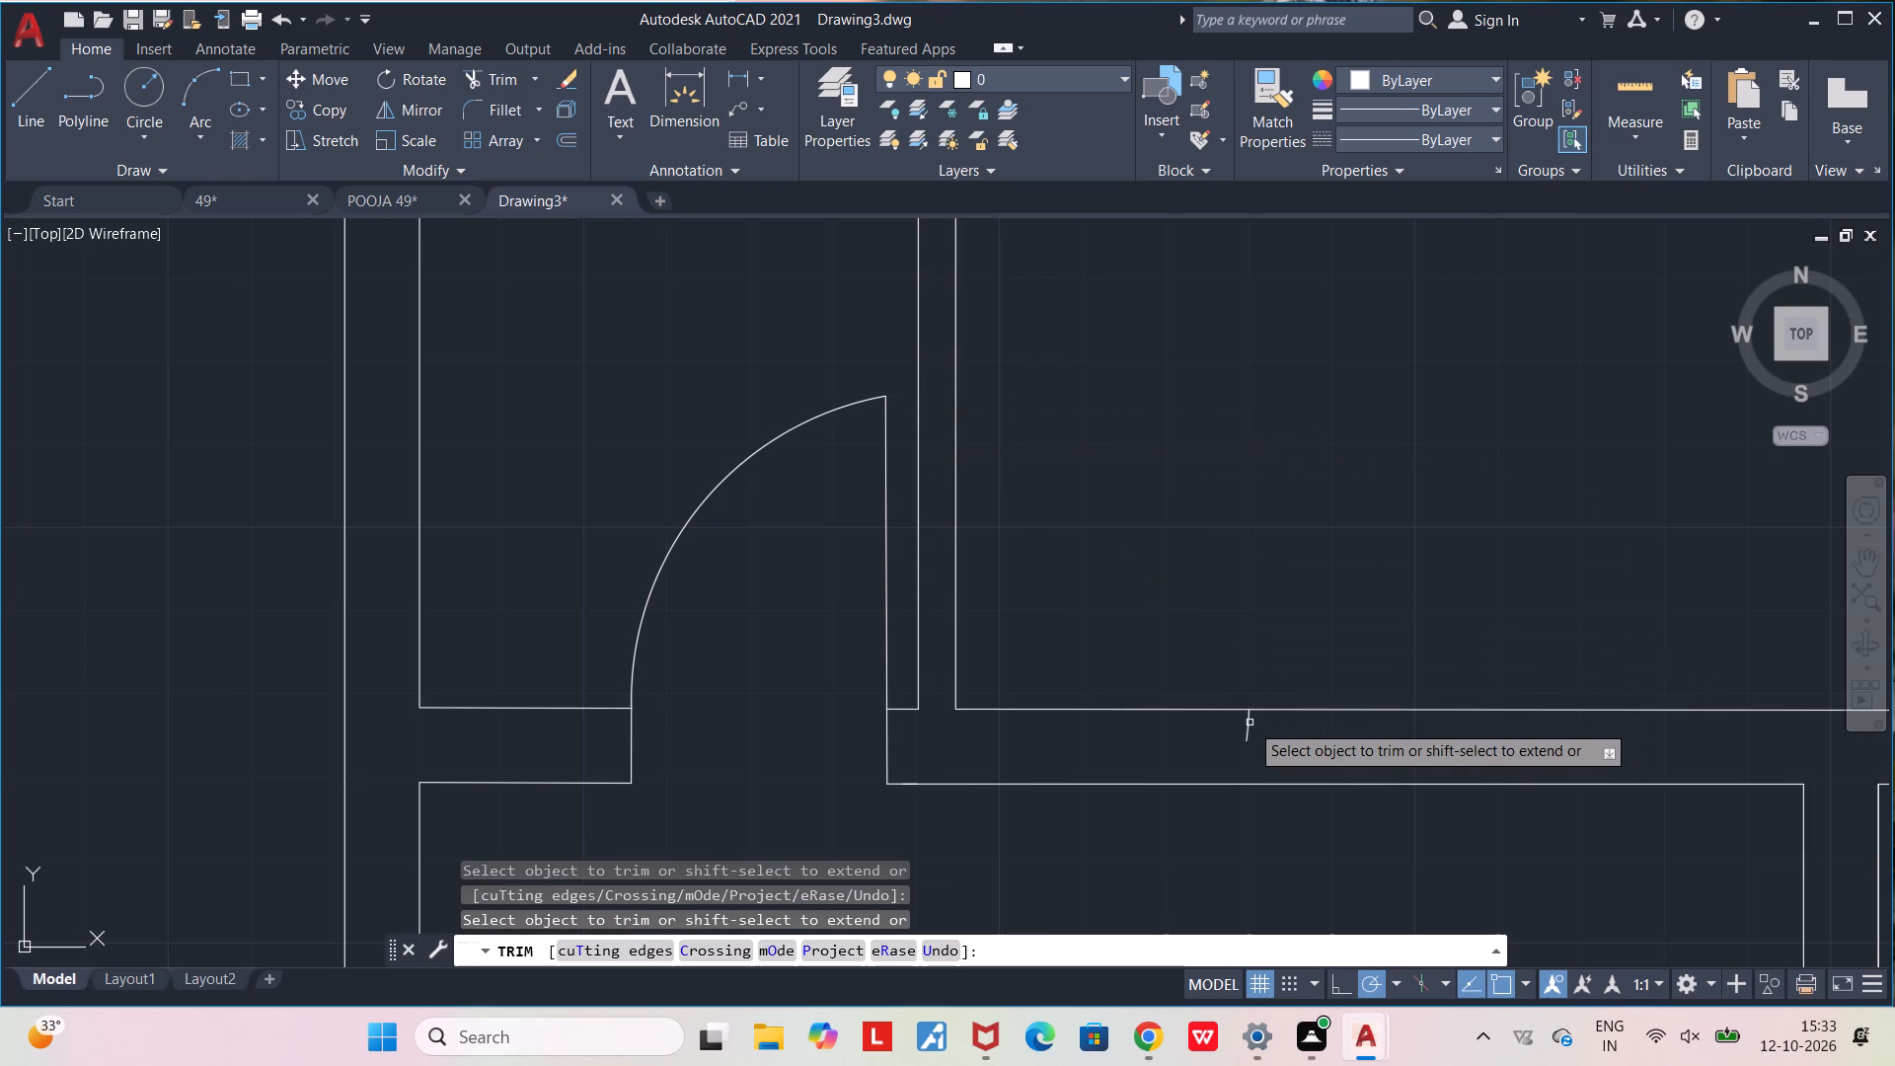
pyautogui.click(1250, 722)
pyautogui.press('Escape')
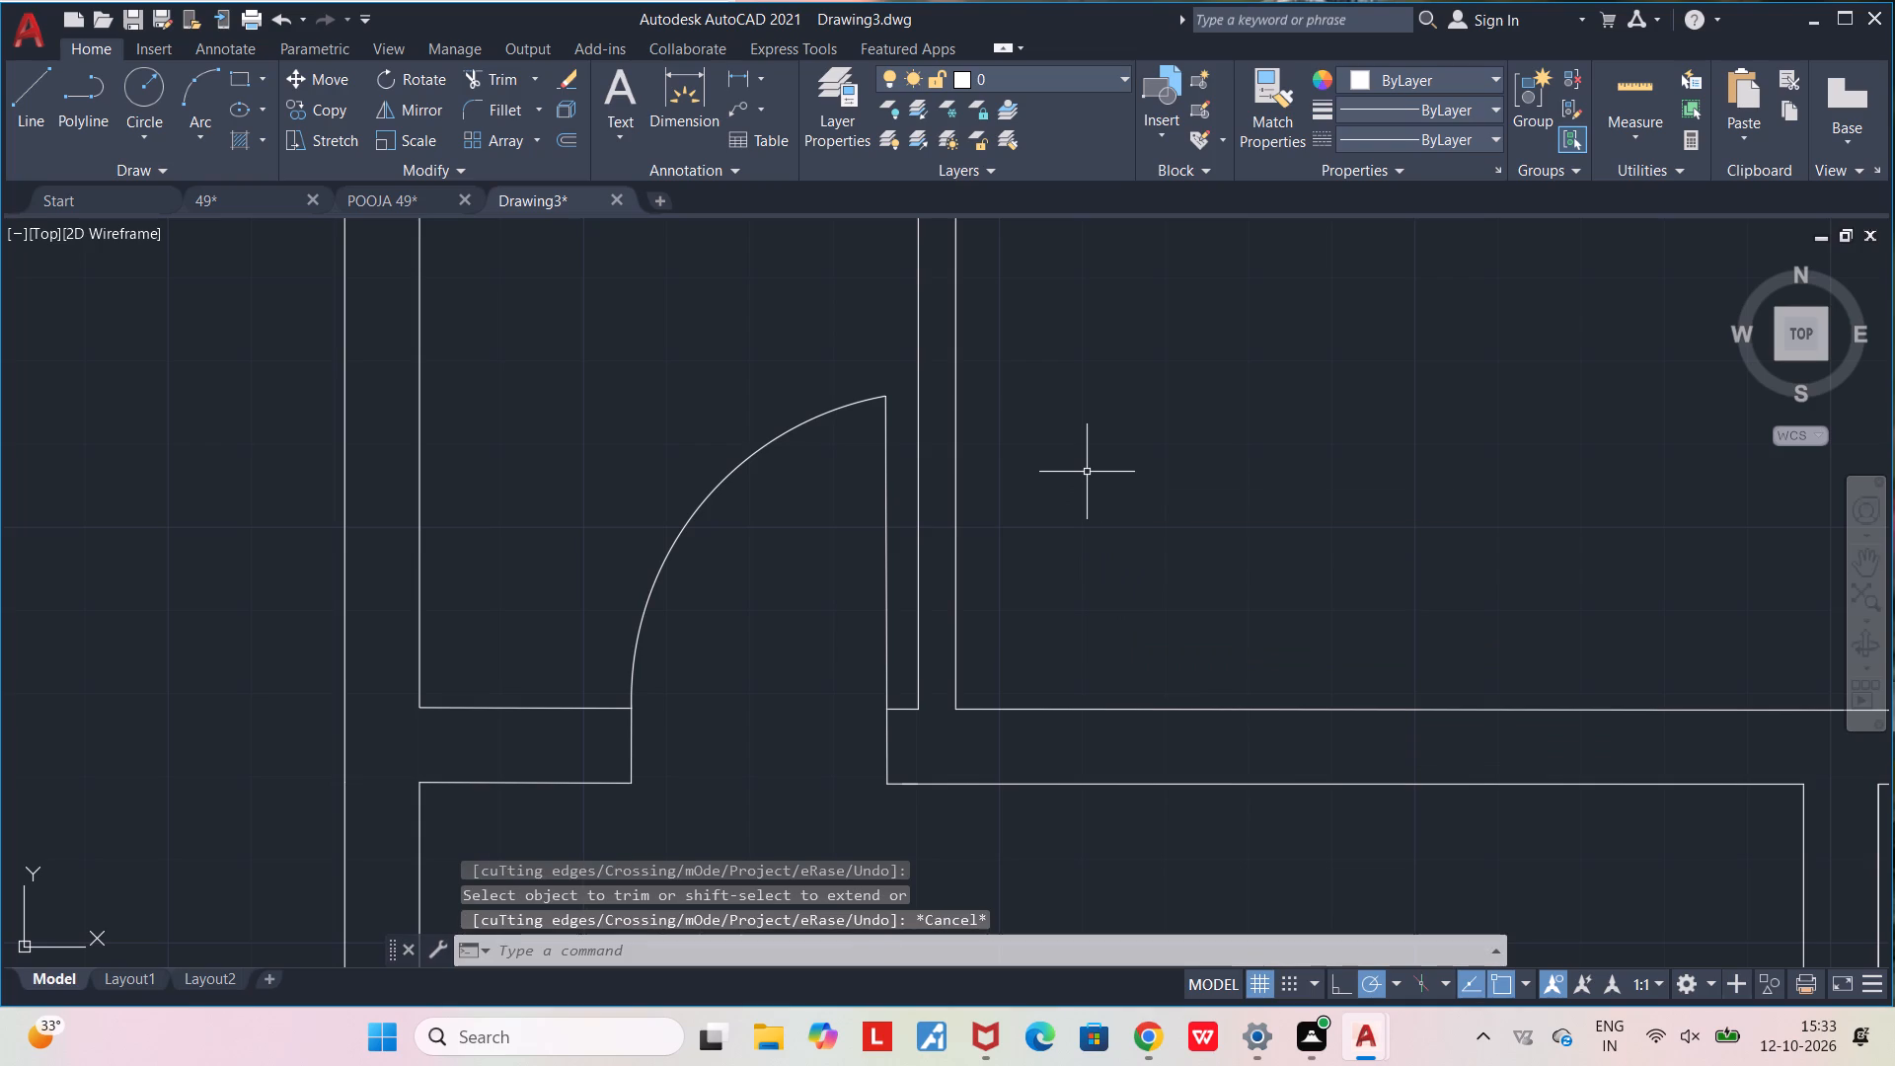
# Draw a vertical door-leaf line about 3'-8" downward from the left jamb's lower corner at the opening above the right-hand room.
pyautogui.moveTo(1108, 543); pyautogui.dragTo(813, 550, button='middle')
pyautogui.scroll(-2, 813, 550)
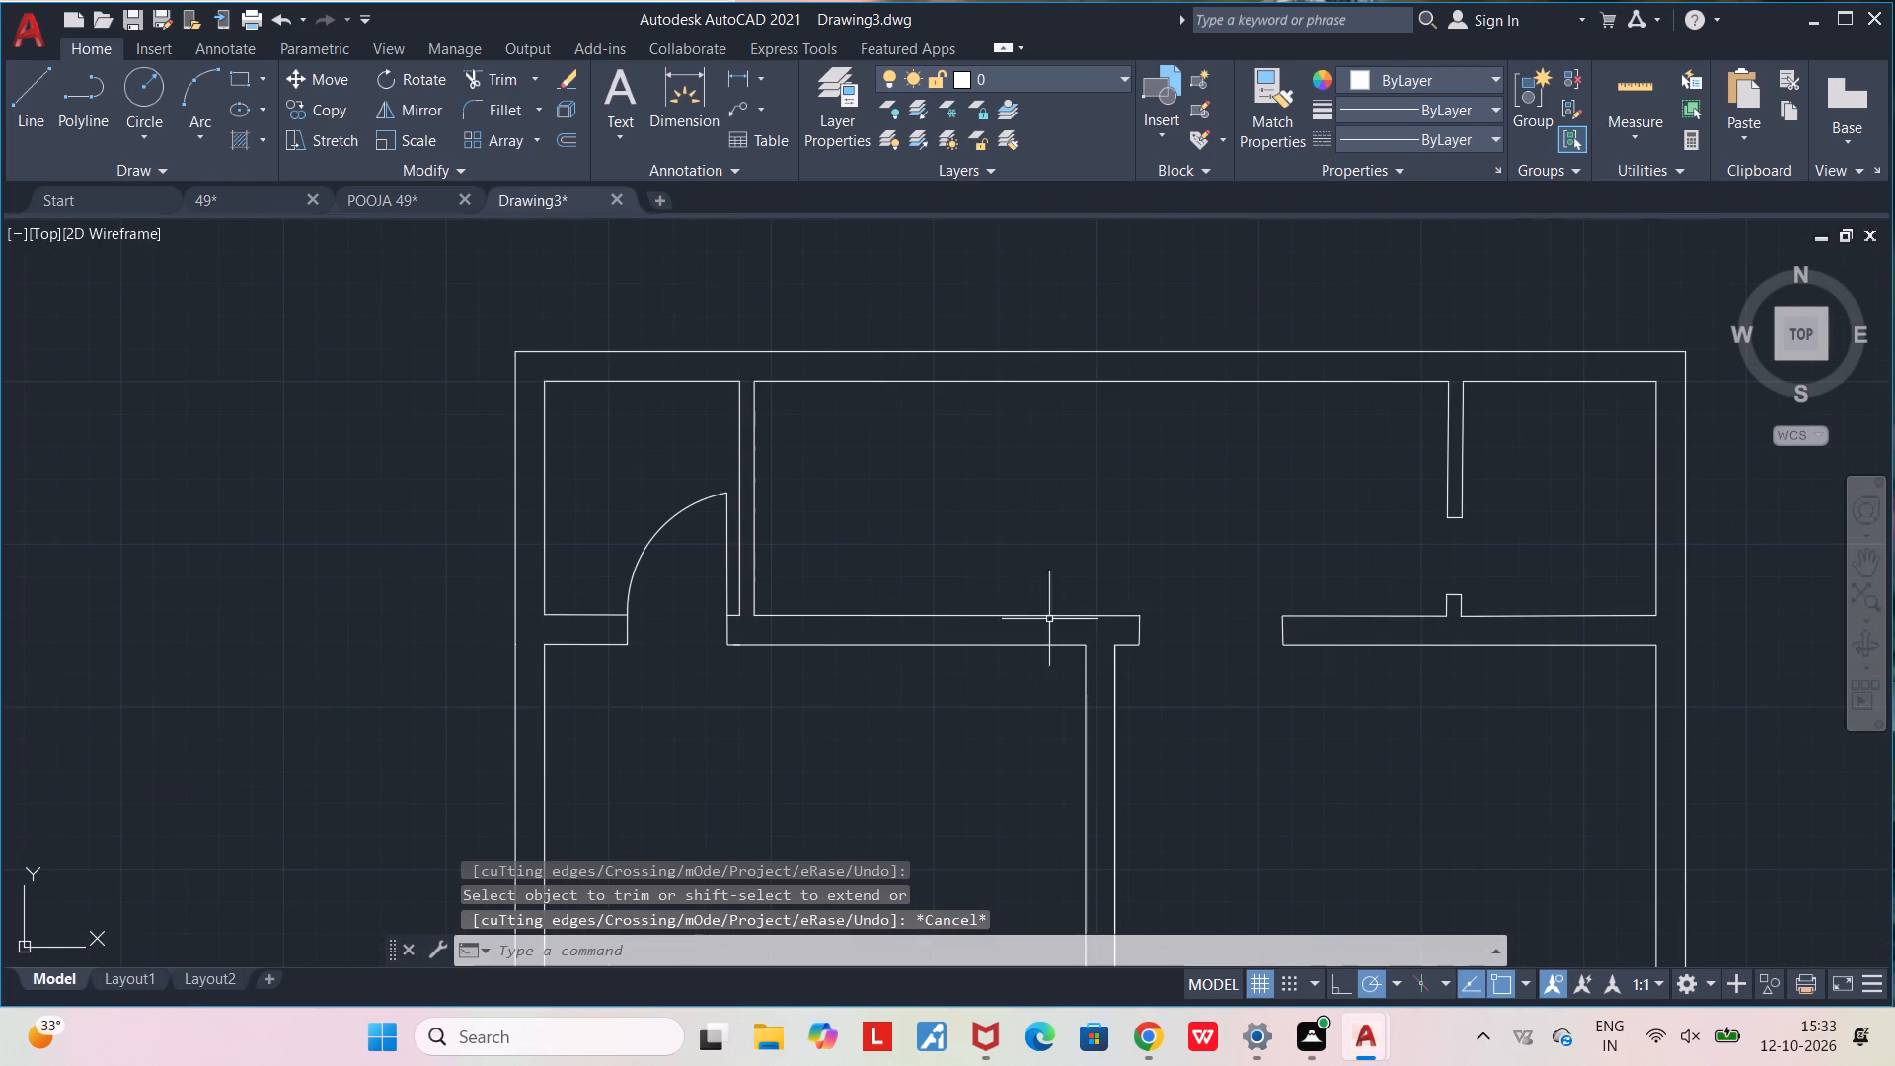
pyautogui.moveTo(1011, 537); pyautogui.dragTo(895, 537, button='middle')
pyautogui.scroll(-1, 895, 537)
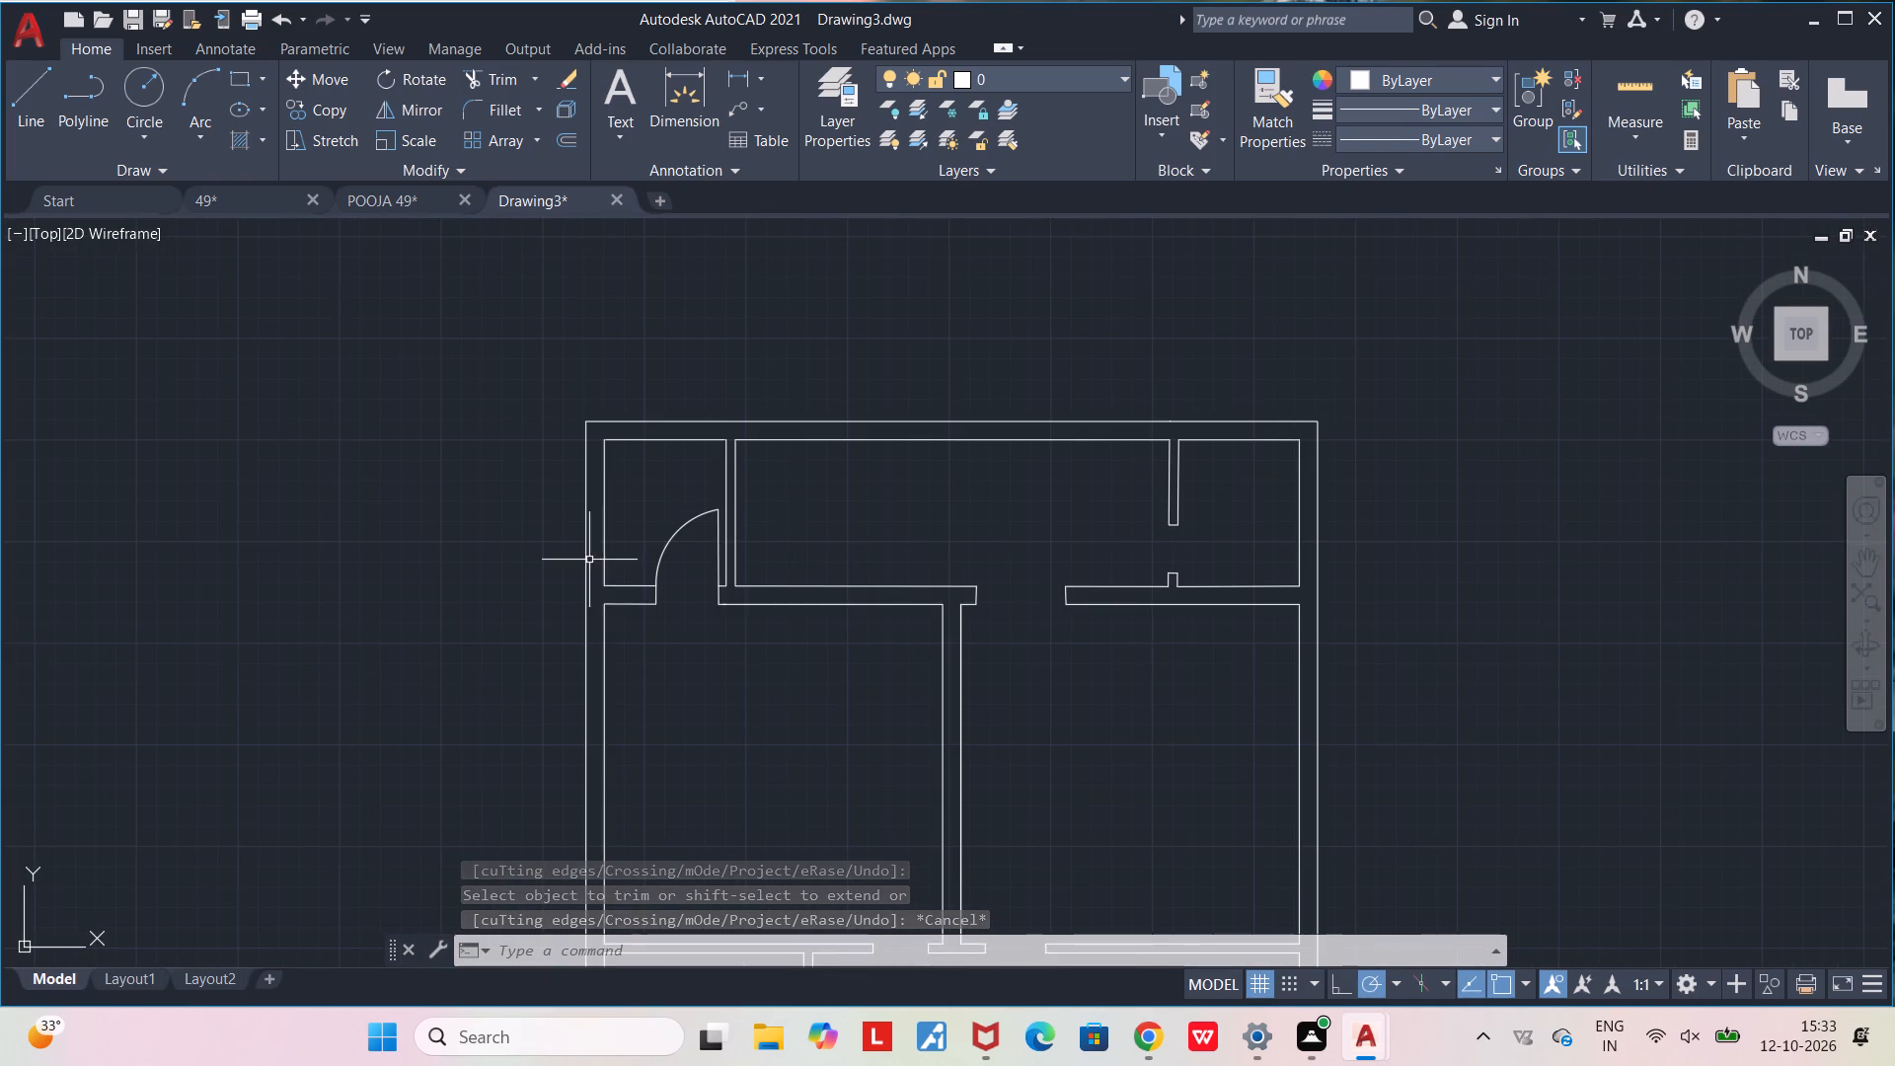
pyautogui.scroll(2, 642, 527)
pyautogui.scroll(-1, 946, 626)
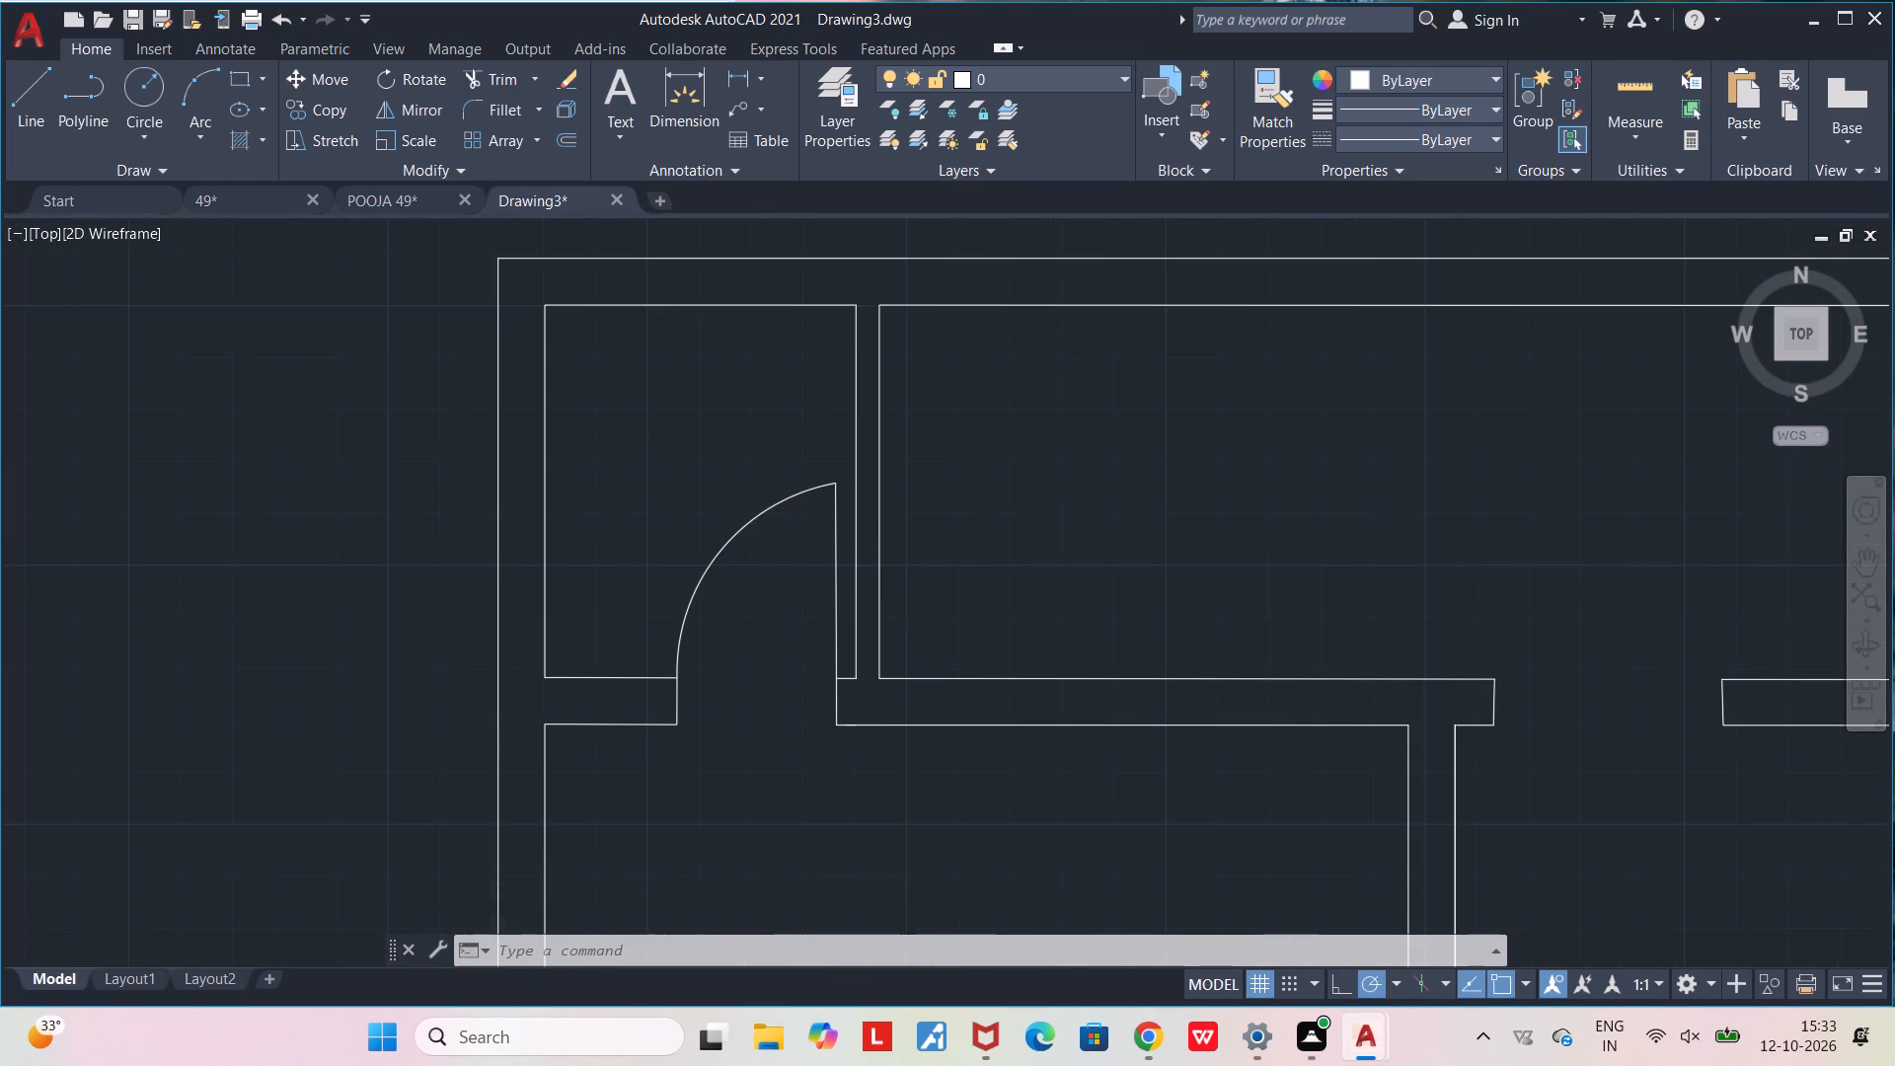
pyautogui.moveTo(1173, 674); pyautogui.dragTo(764, 622, button='middle')
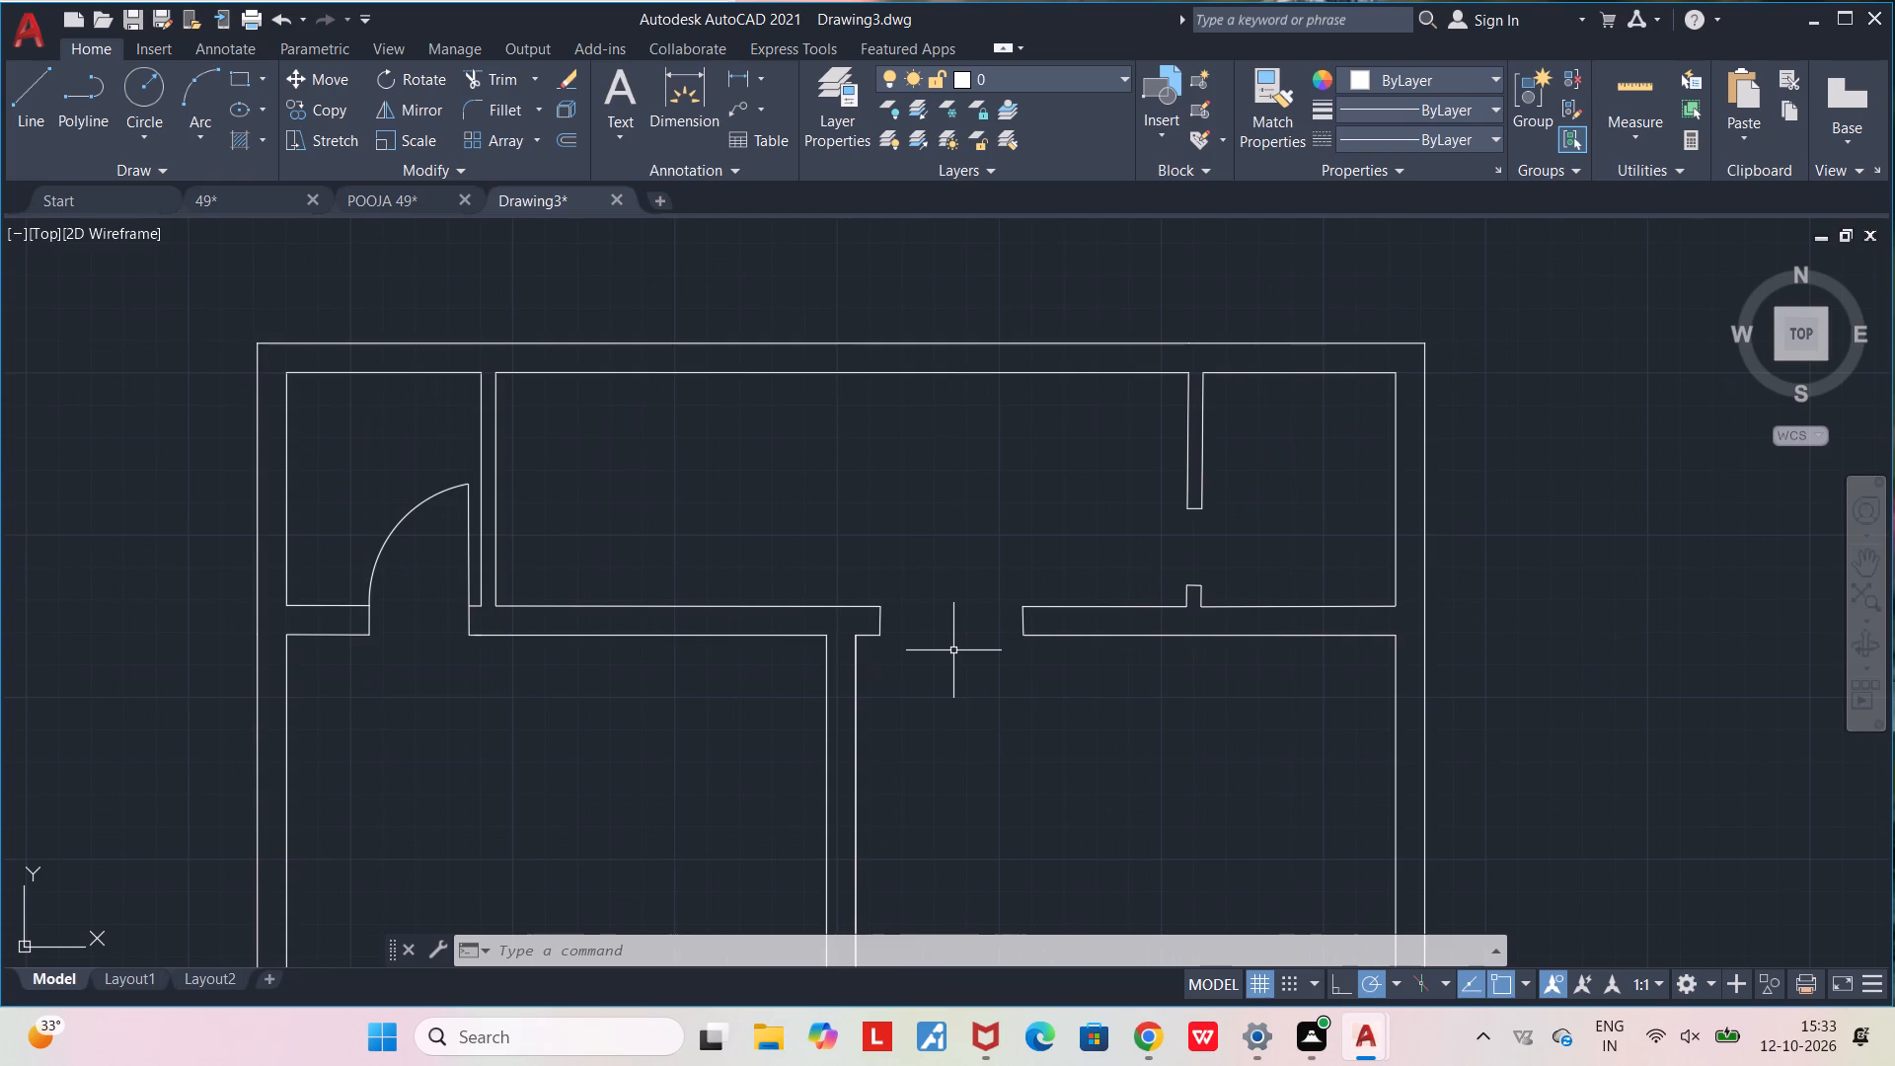
pyautogui.scroll(1, 953, 650)
pyautogui.moveTo(912, 710); pyautogui.dragTo(916, 517, button='middle')
pyautogui.press('l')
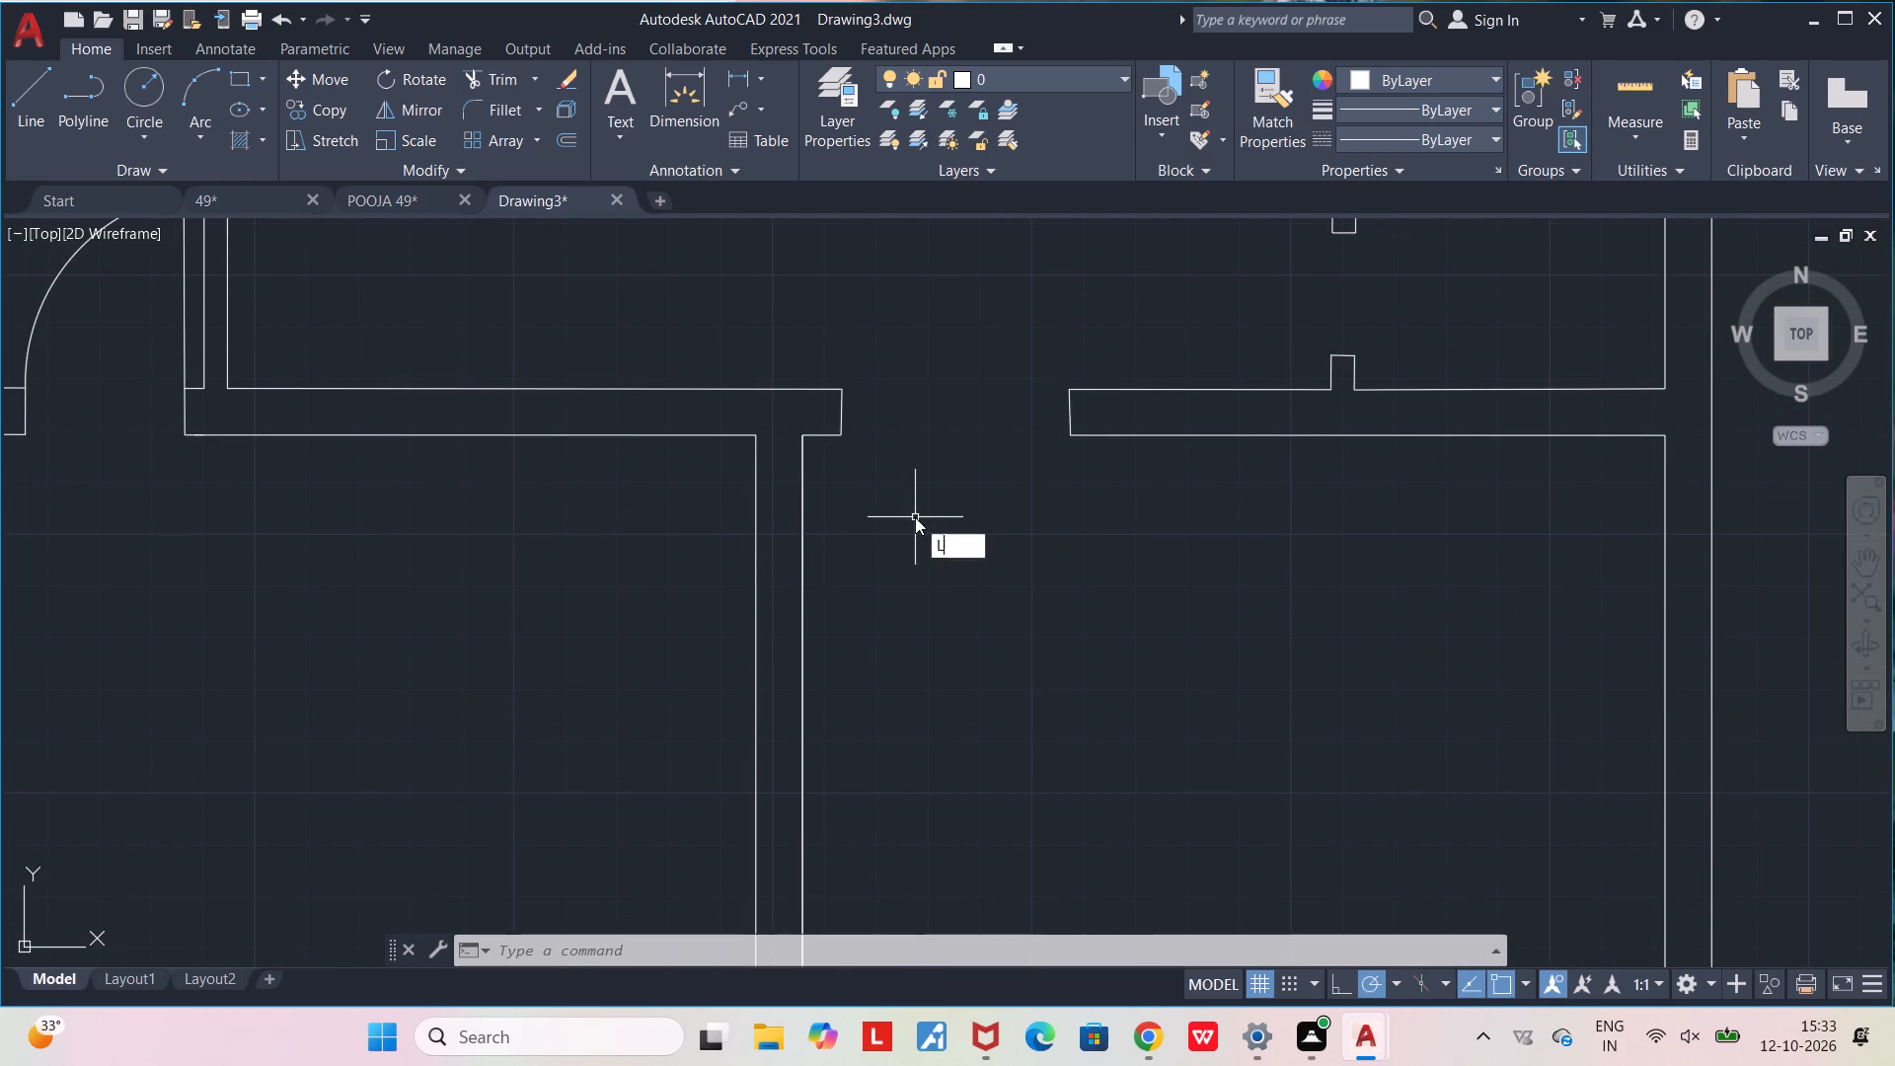
pyautogui.press('Return')
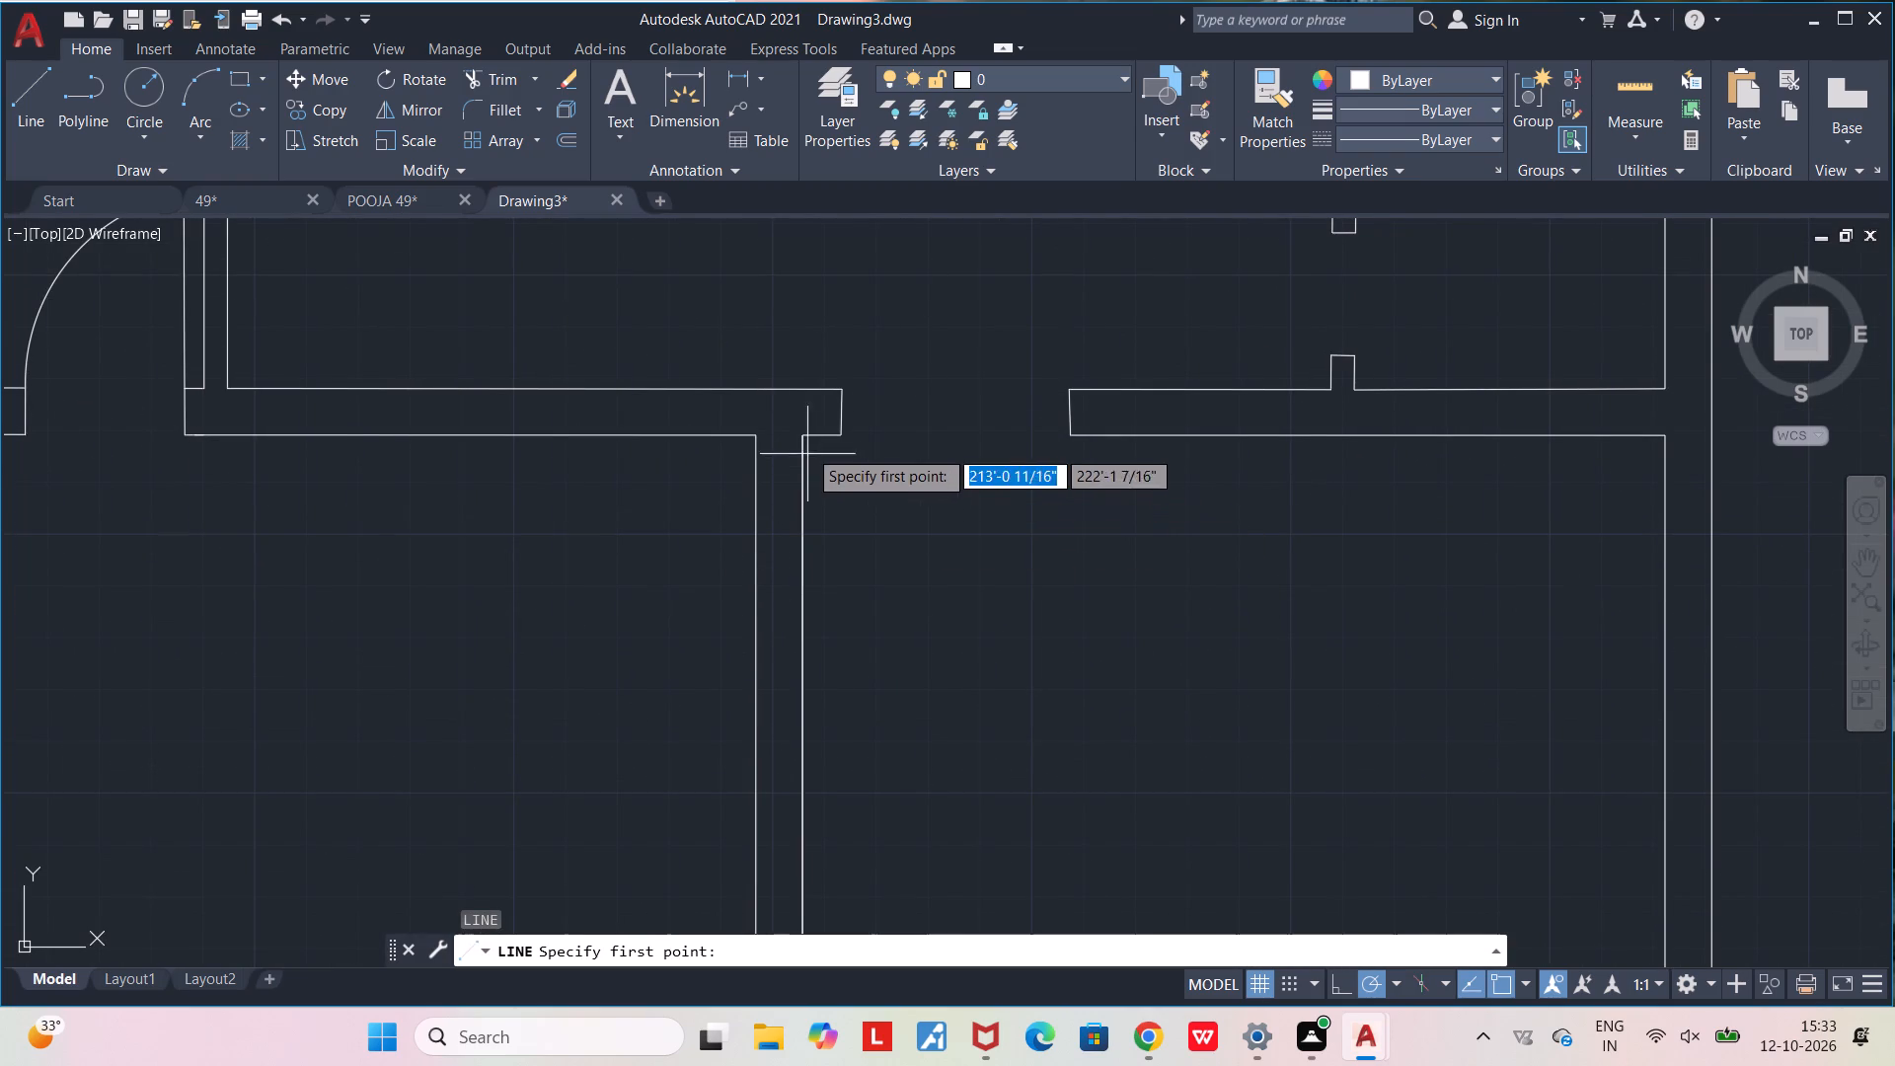
pyautogui.click(845, 440)
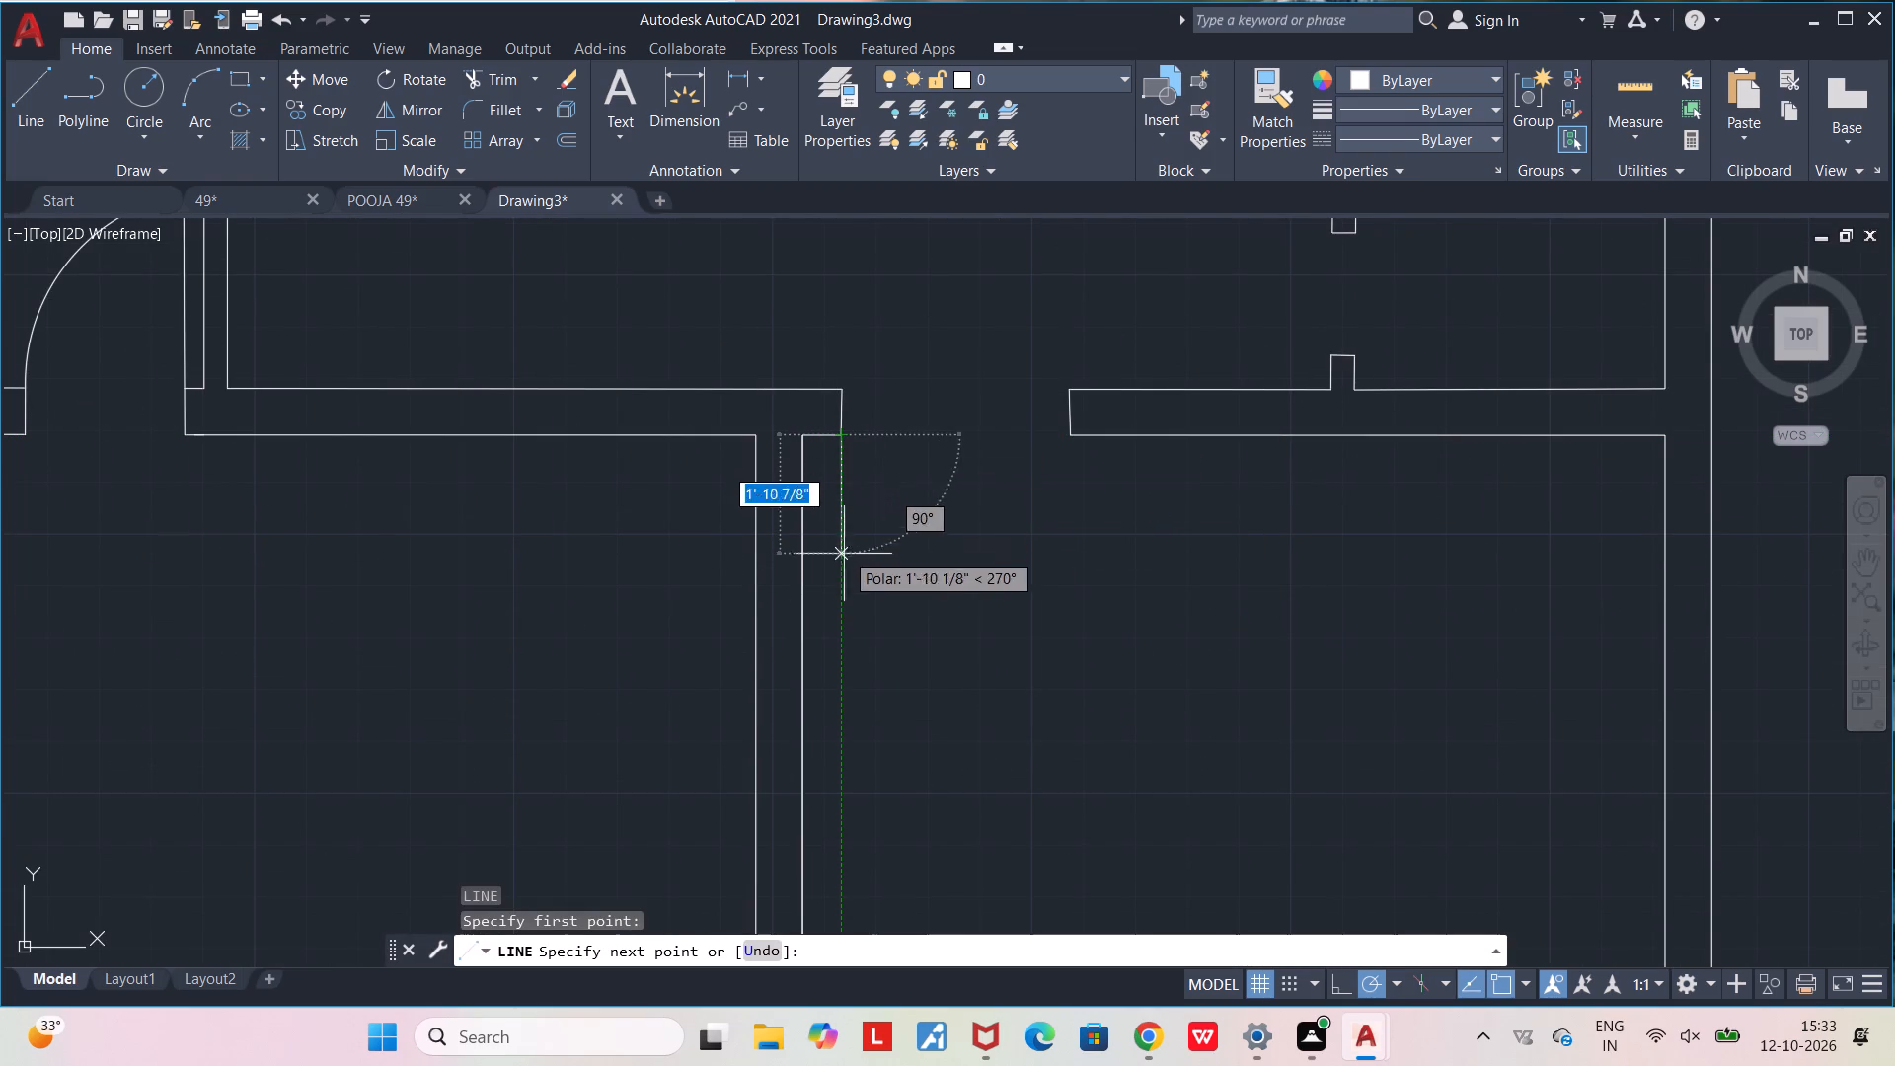
pyautogui.click(849, 663)
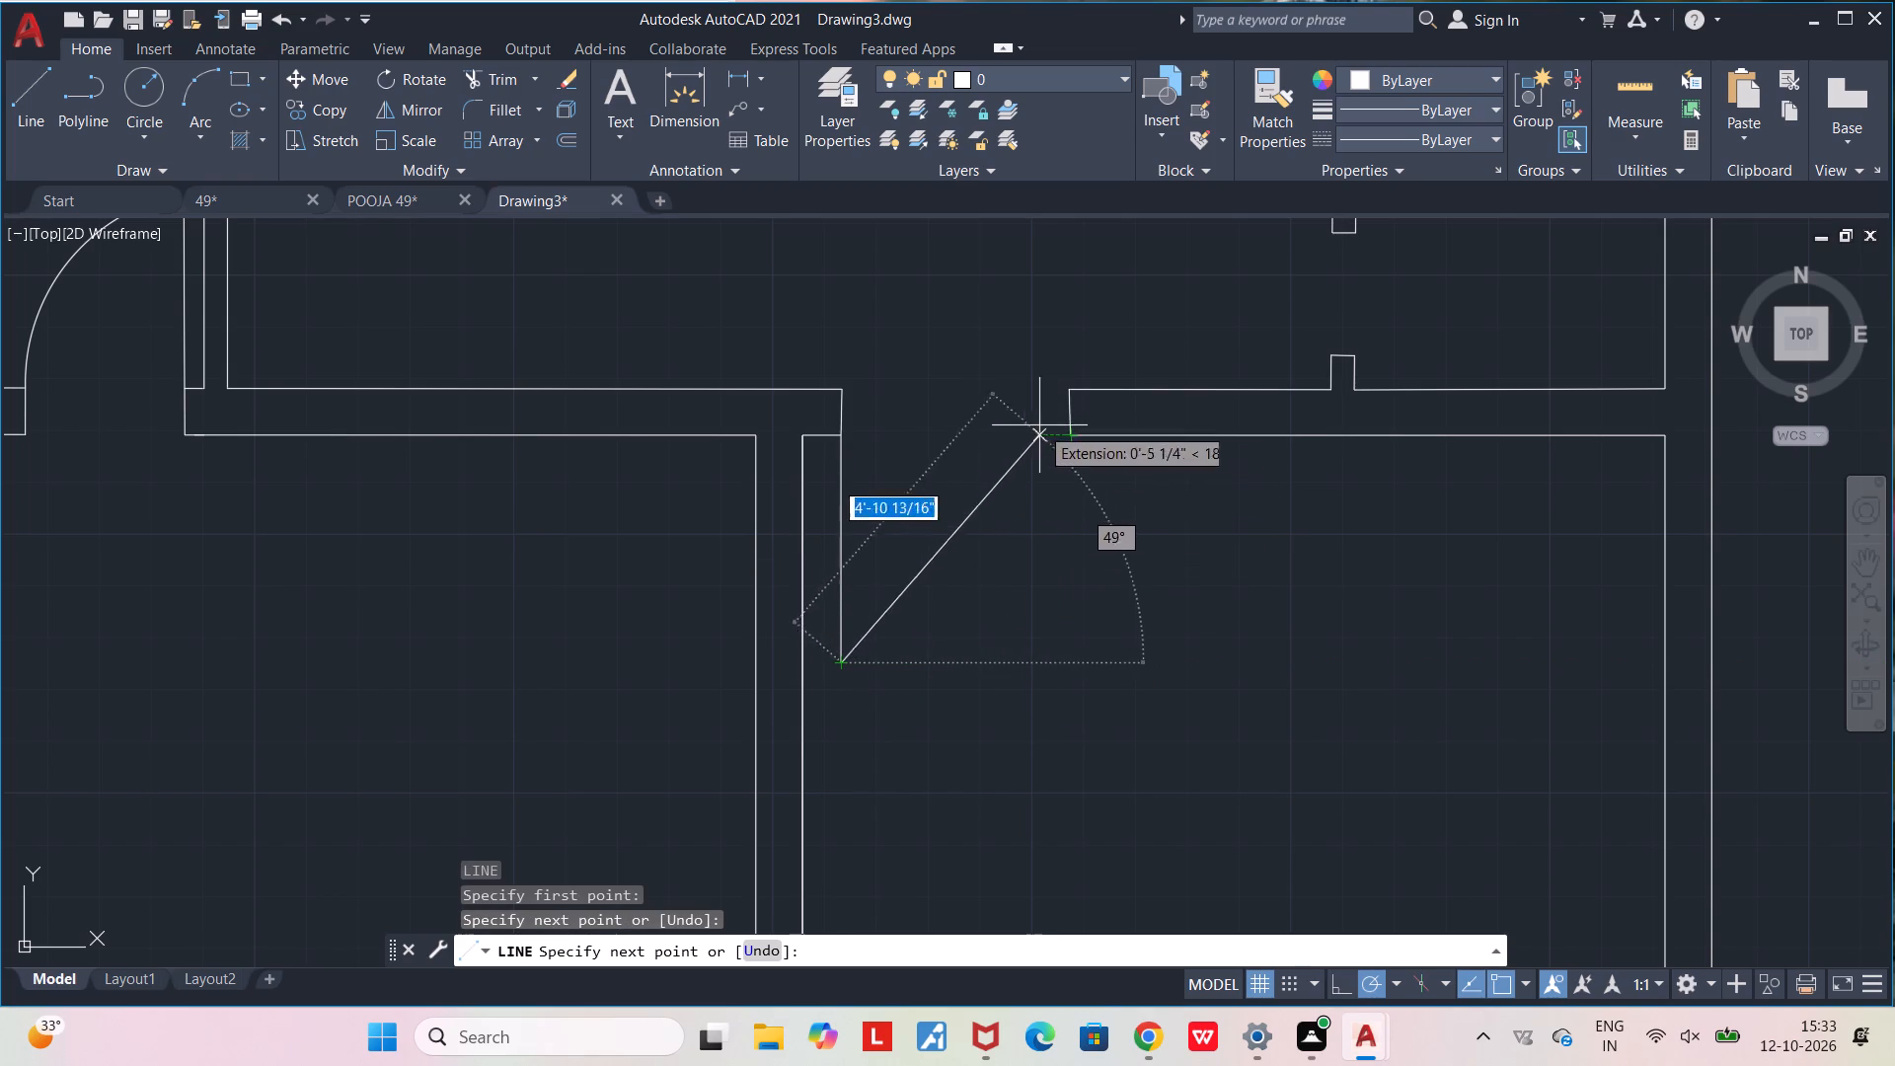
pyautogui.press('Escape')
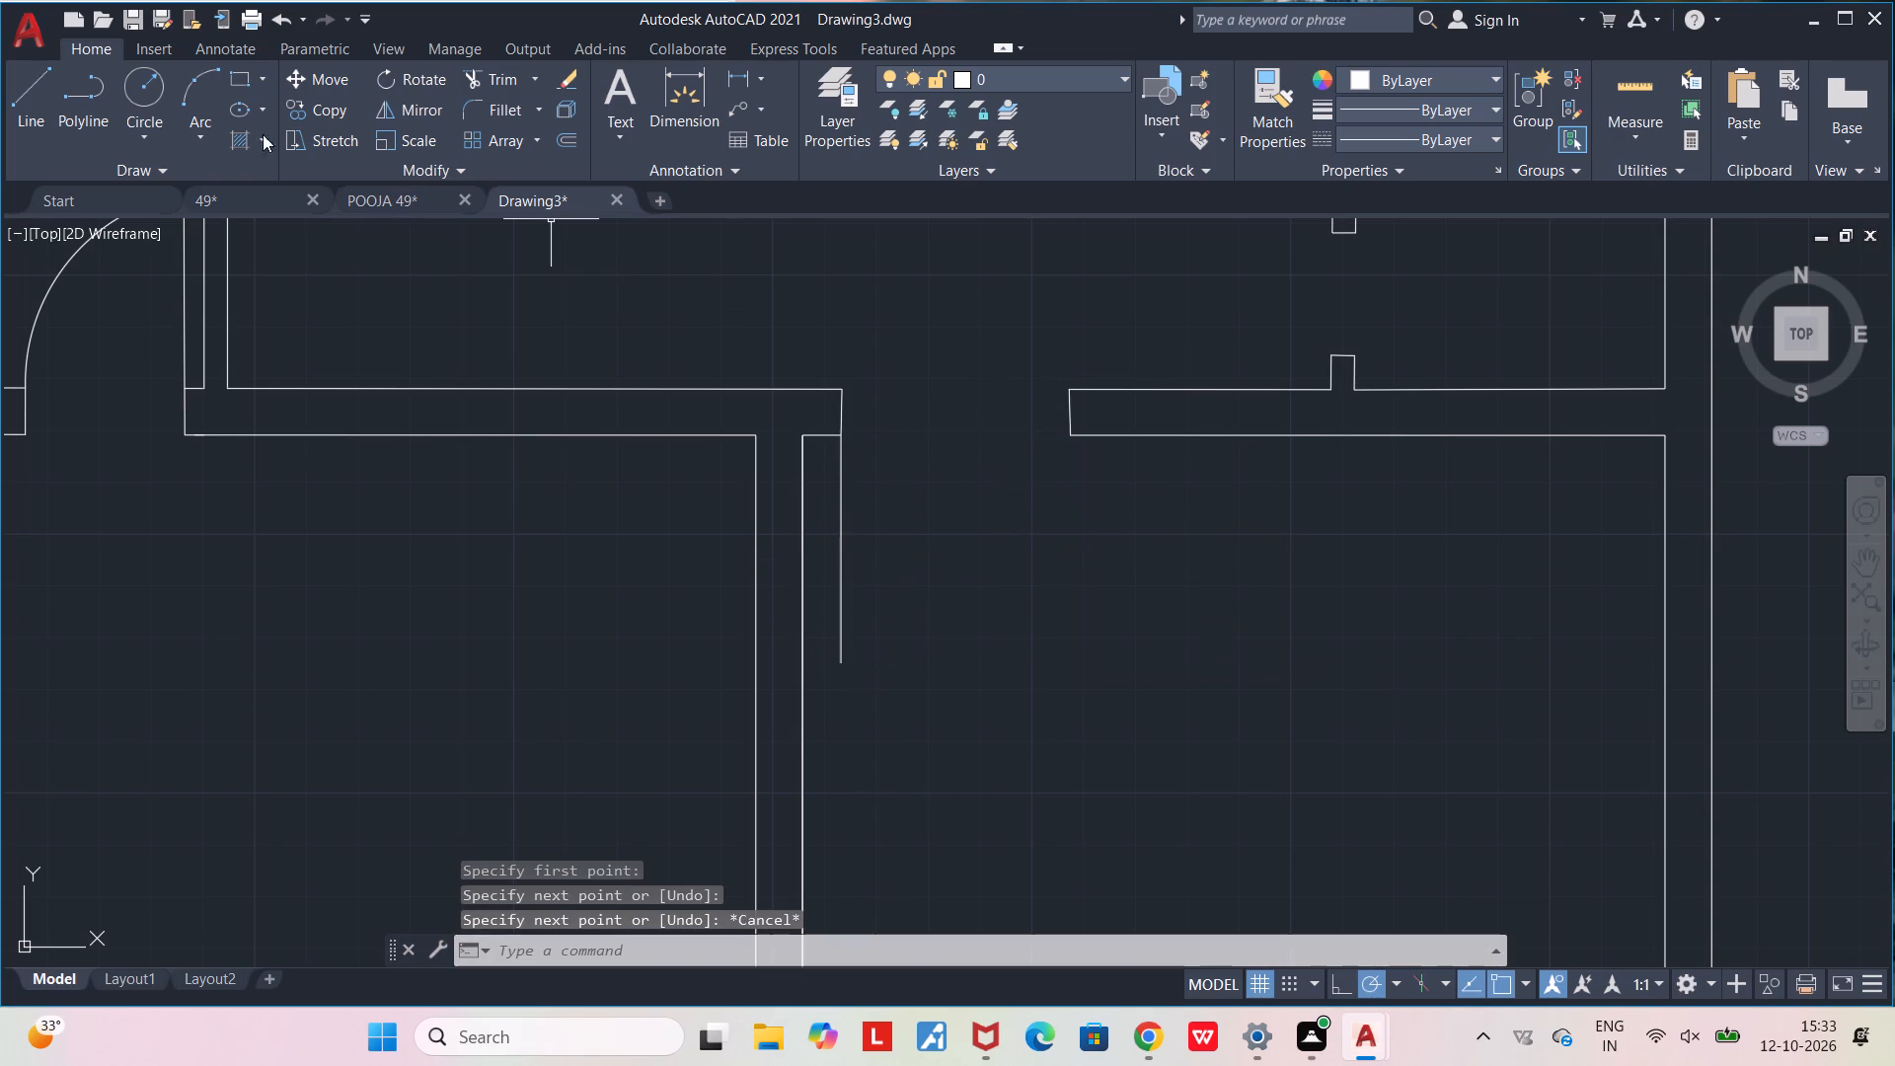
# Draw a three-point arc from this leaf's lower end through the right jamb's lower corner, ending above the horizontal wall.
pyautogui.click(209, 74)
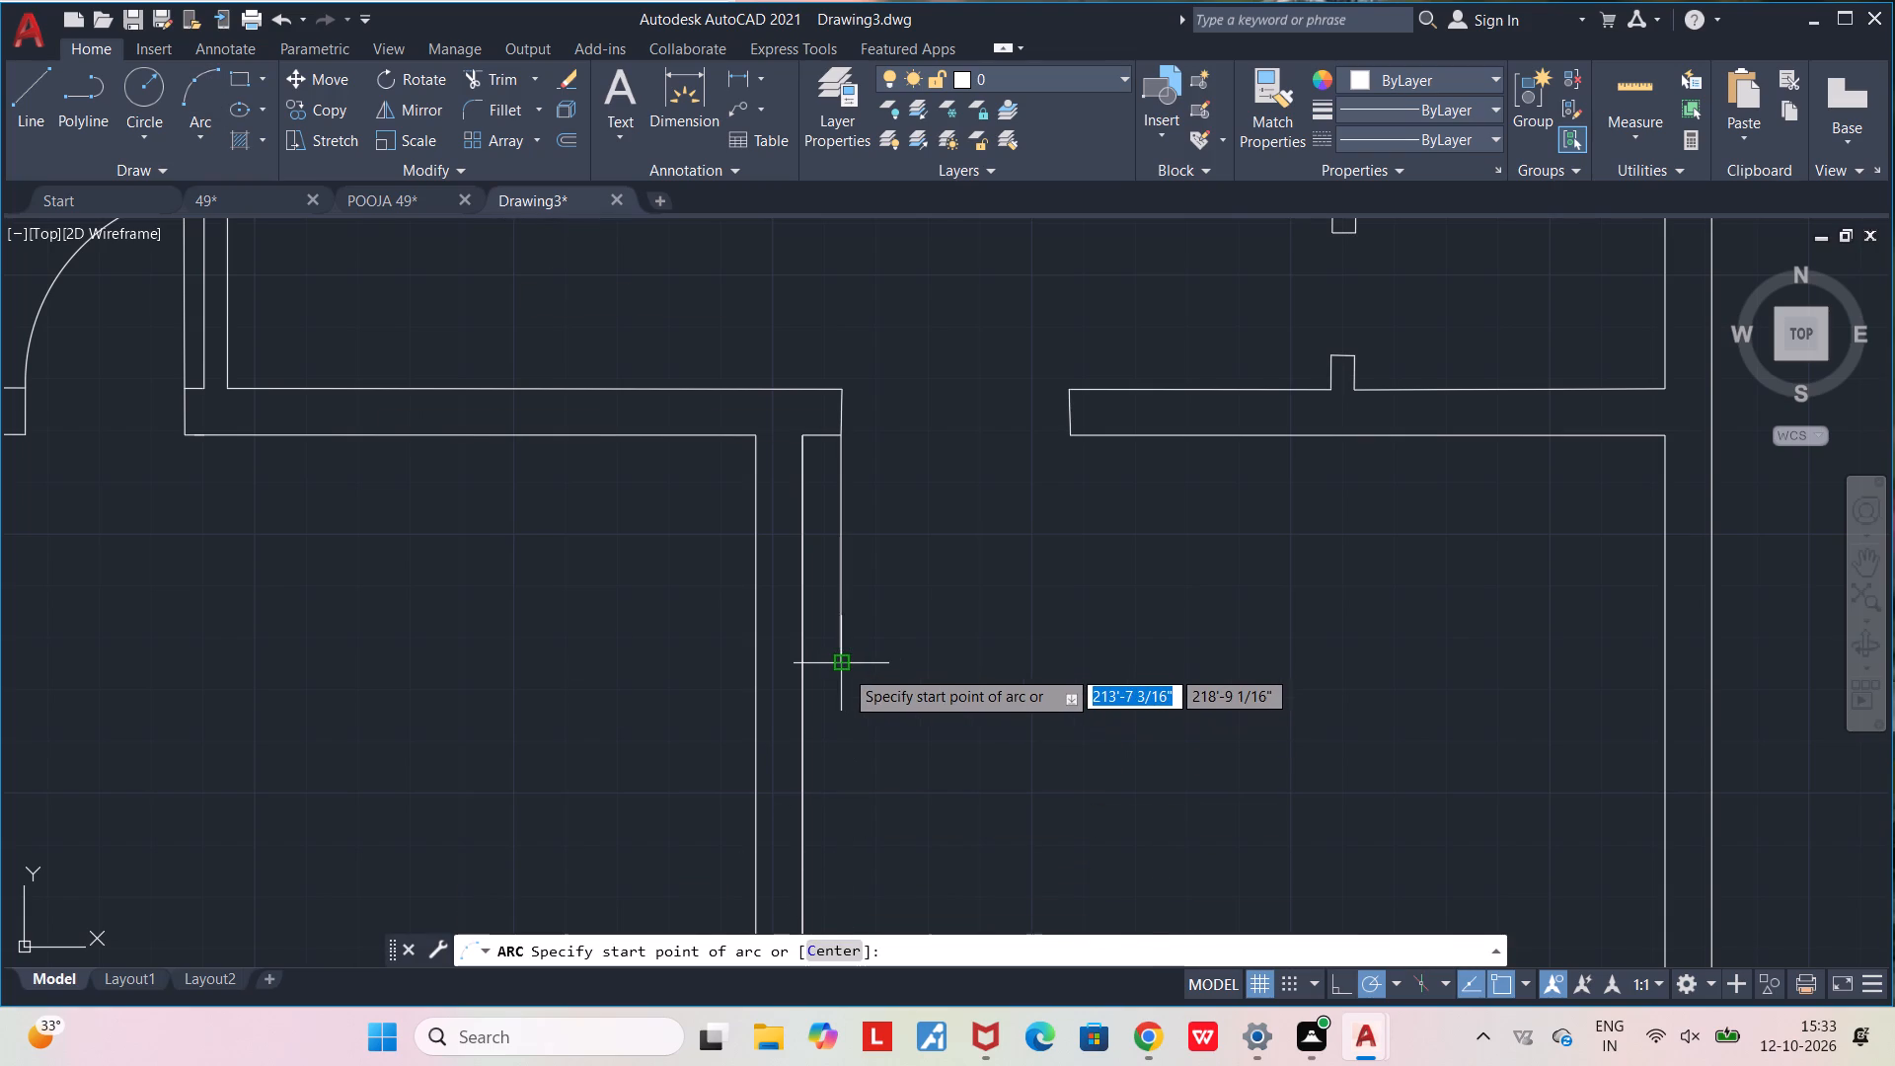
pyautogui.click(844, 667)
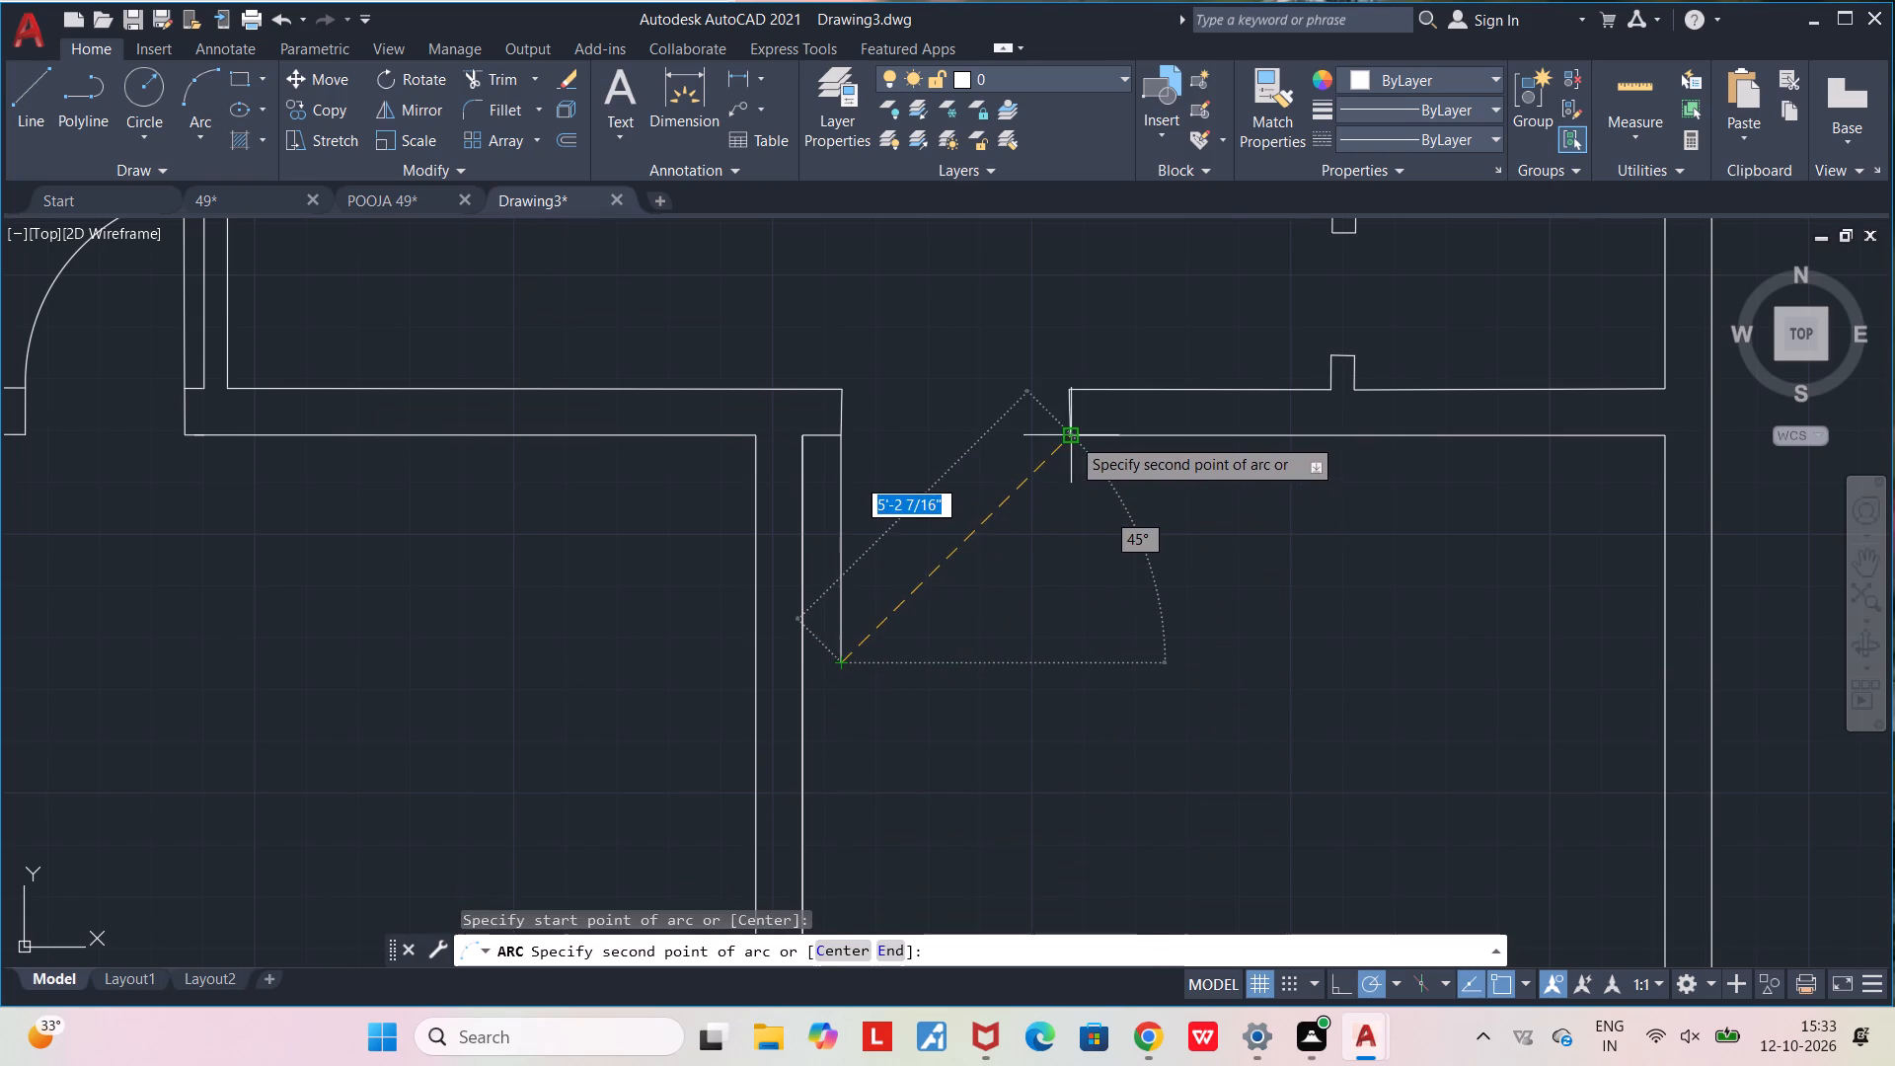
pyautogui.click(1071, 436)
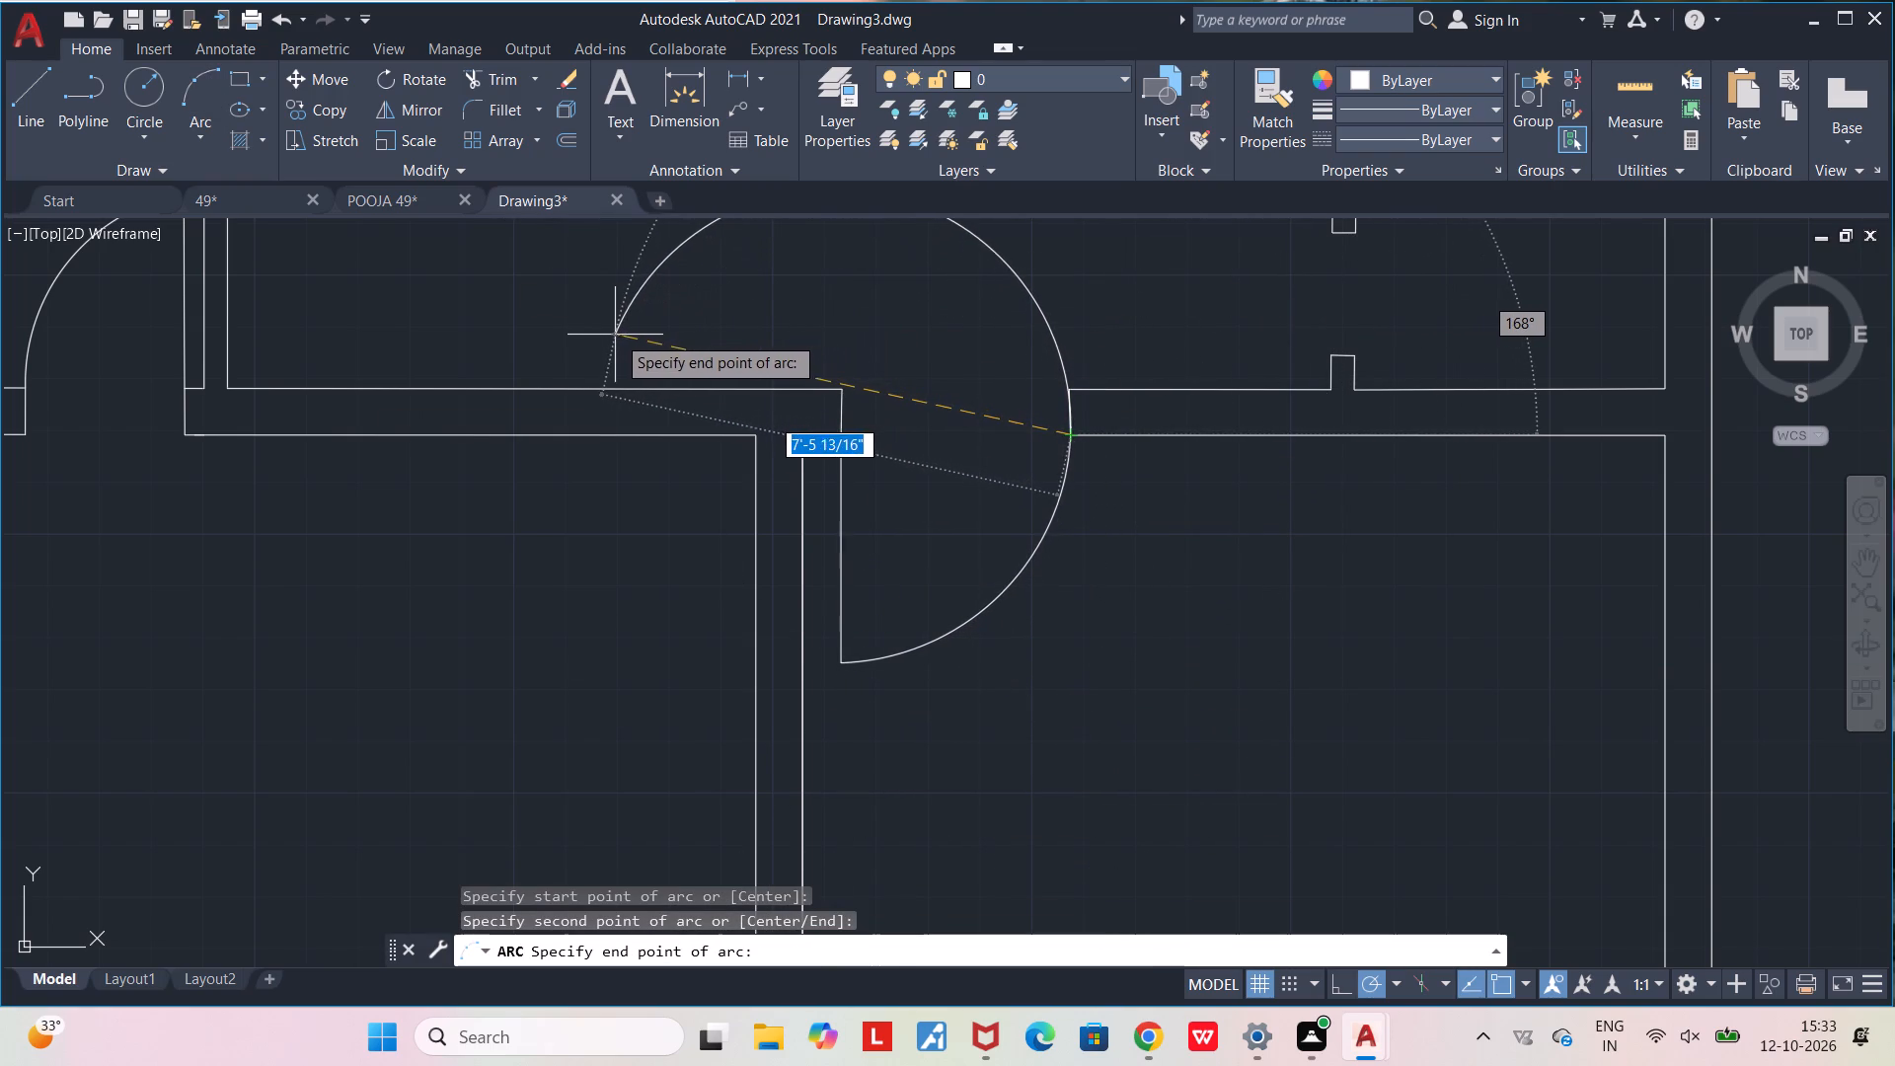
pyautogui.click(611, 336)
# Trim the arc's surplus above the opening and the right jamb line's segment overlapping the arc.
pyautogui.press('t')
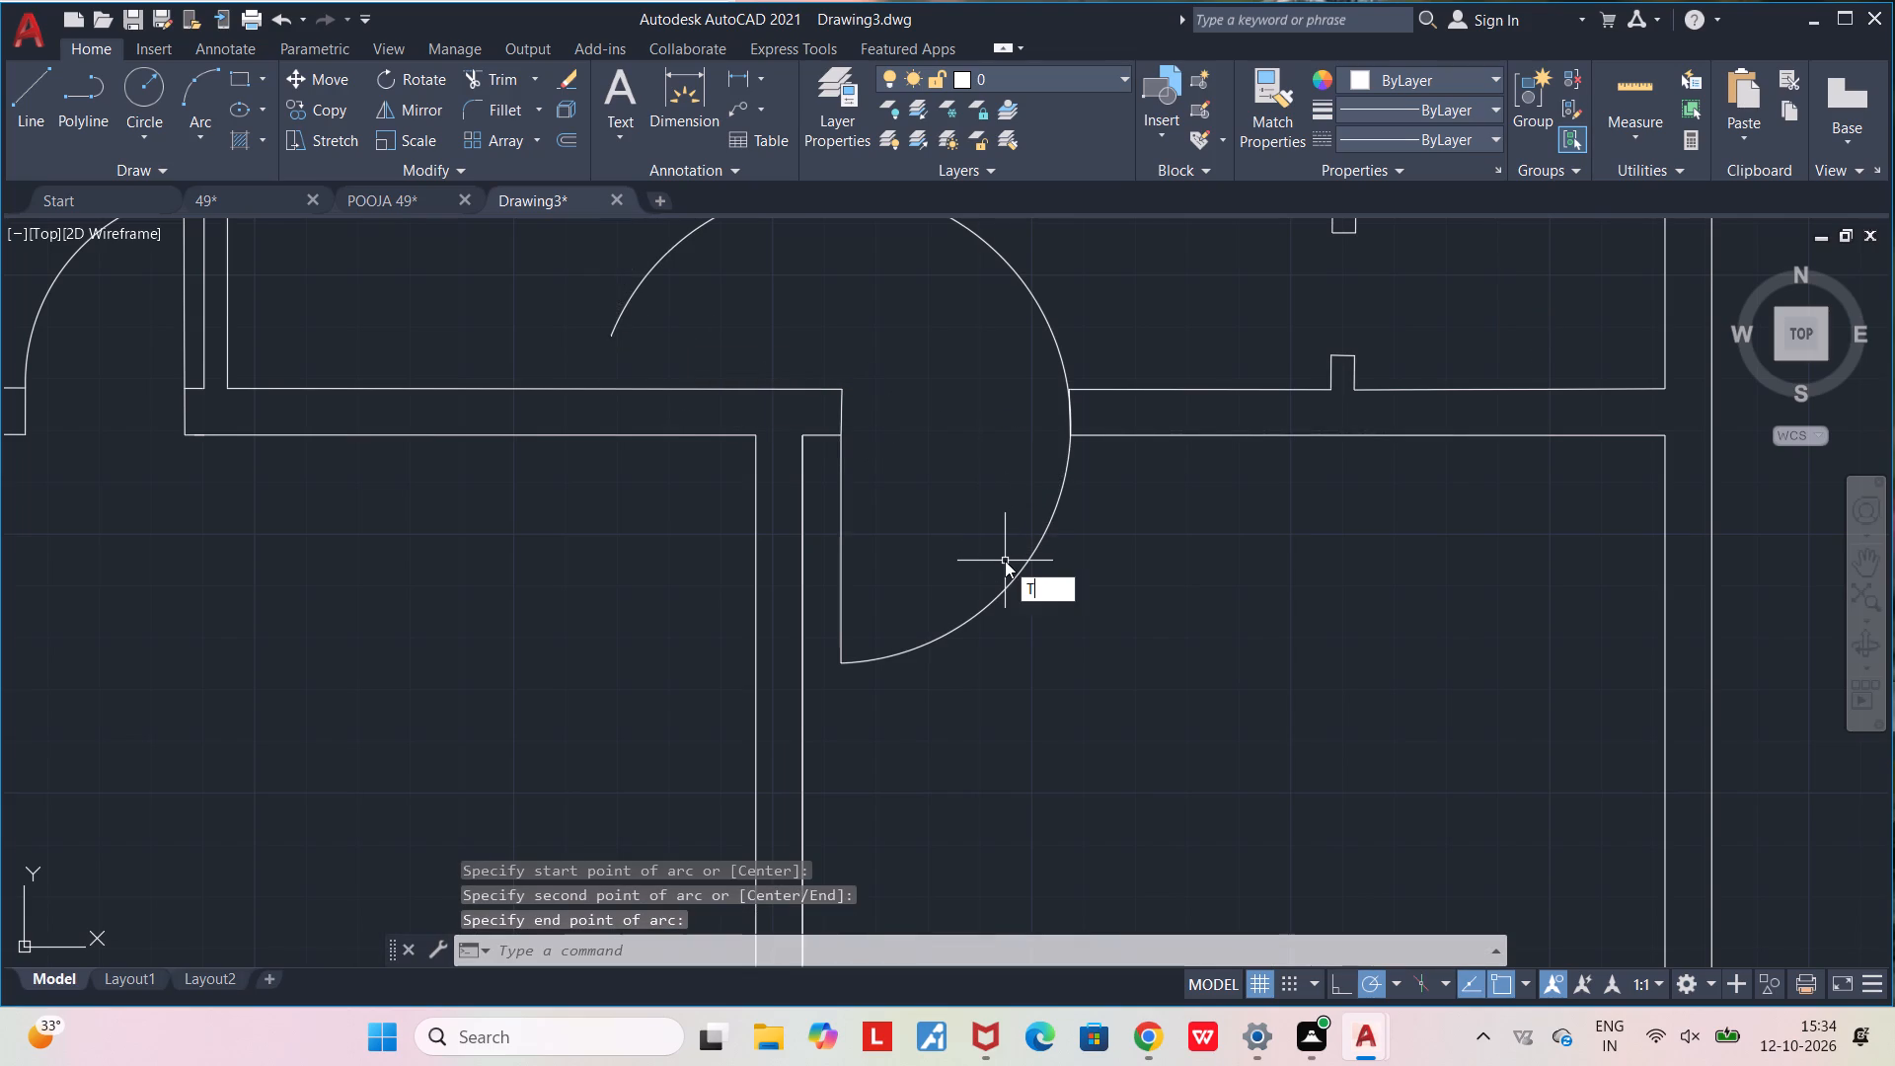
pyautogui.press('r')
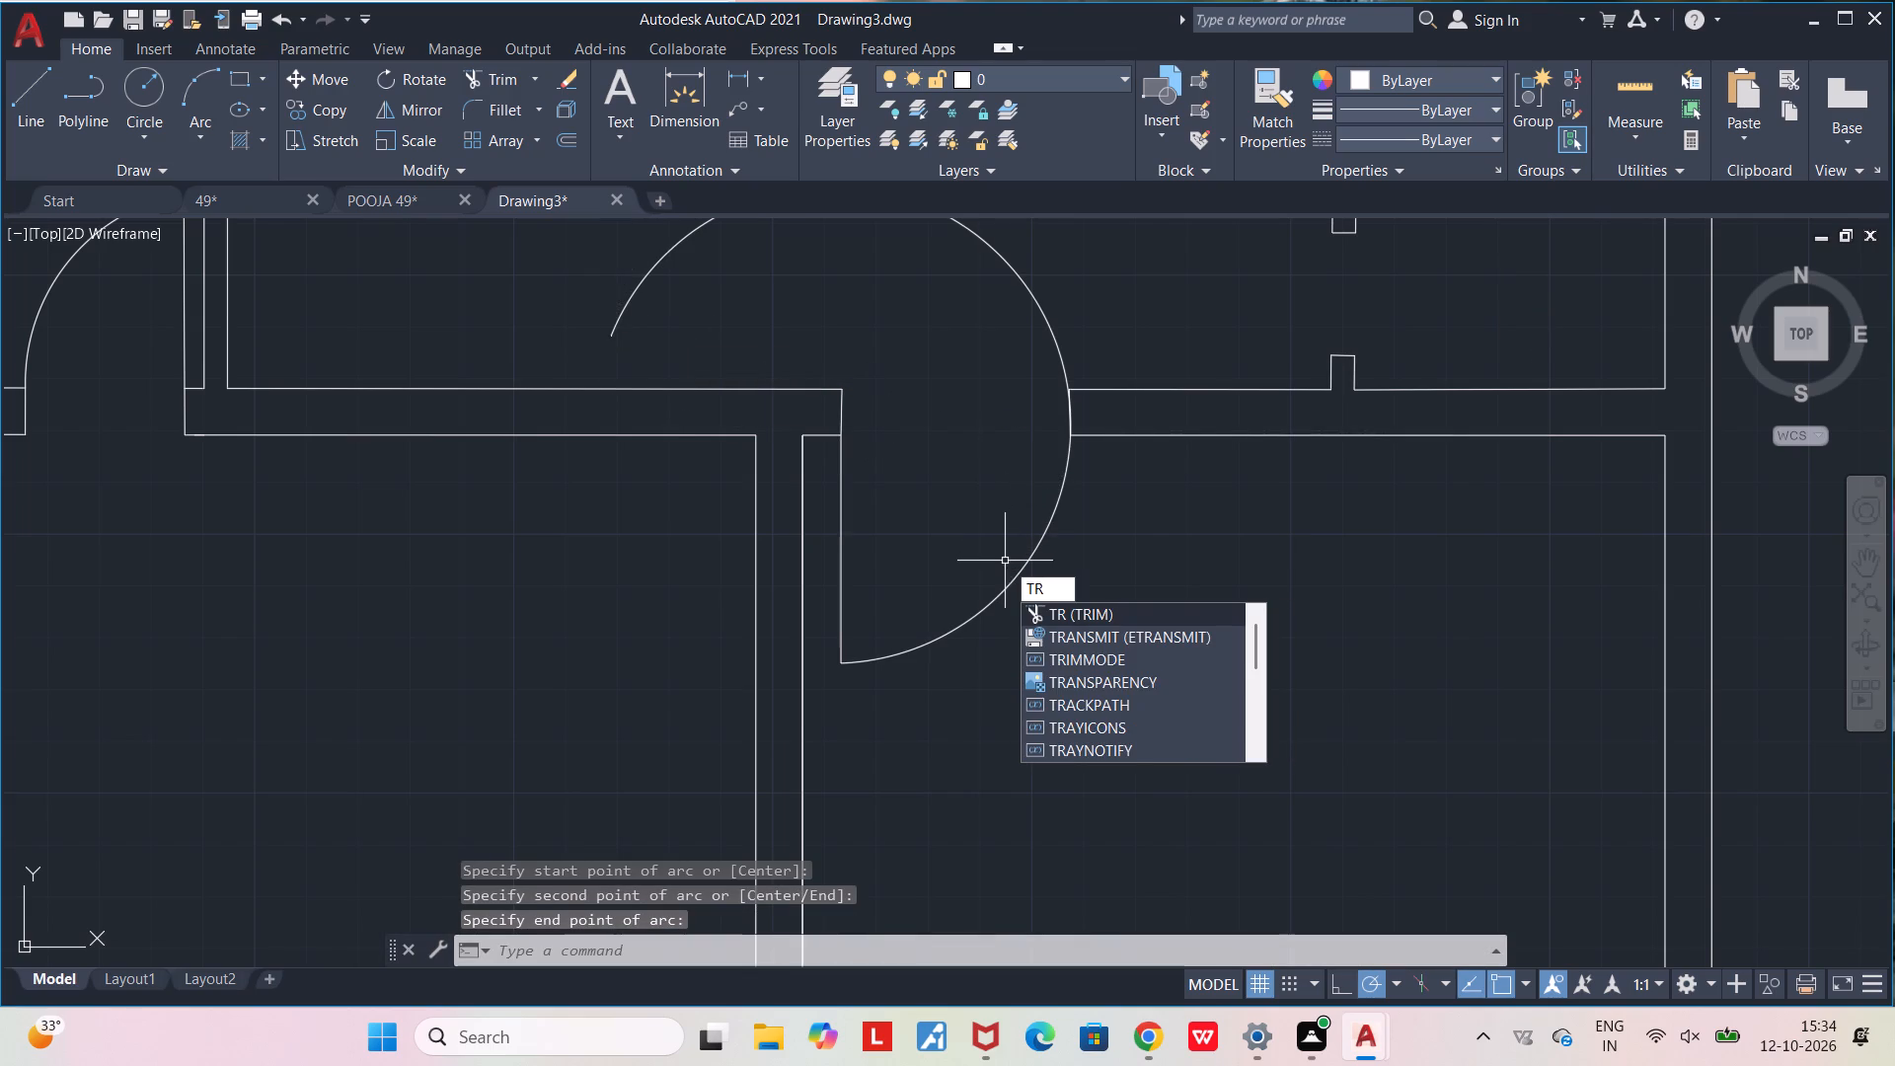
pyautogui.press('Return')
pyautogui.click(1054, 342)
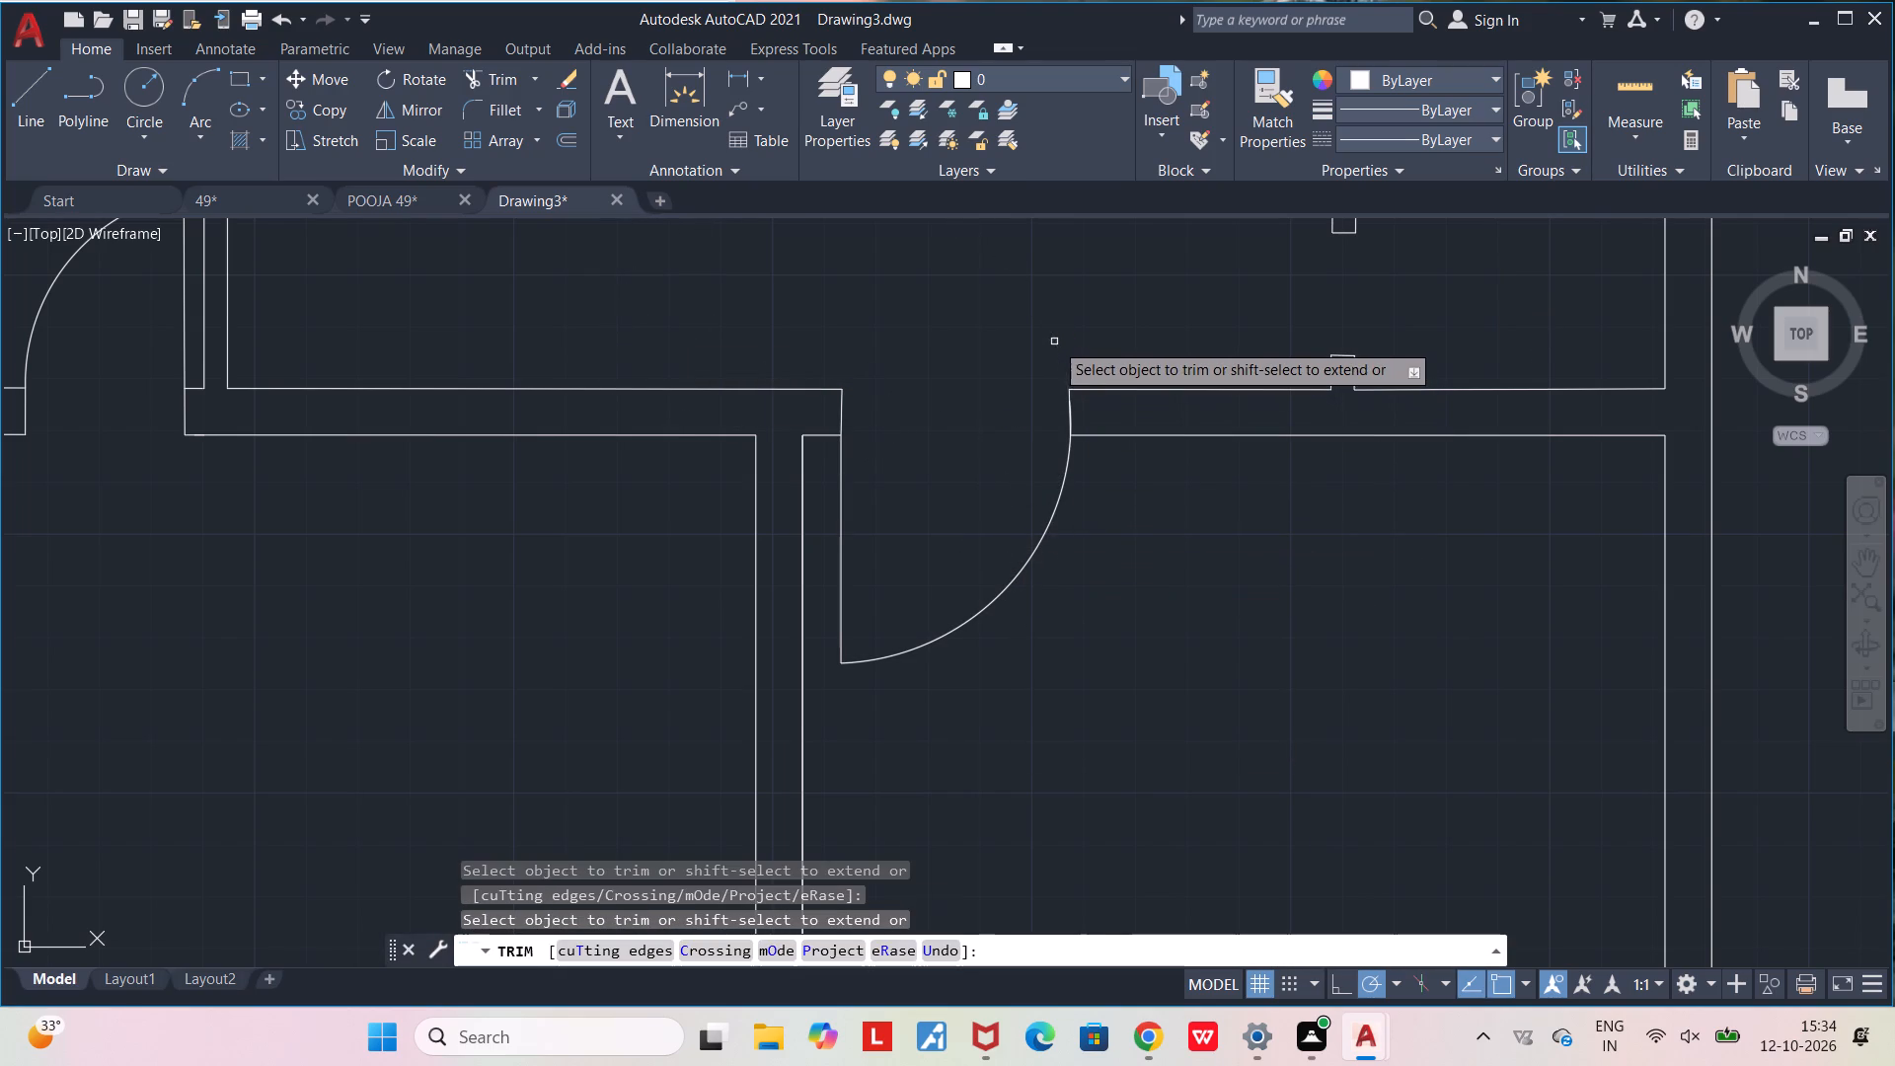
pyautogui.scroll(3, 1088, 536)
pyautogui.moveTo(1093, 572); pyautogui.dragTo(1035, 959, button='middle')
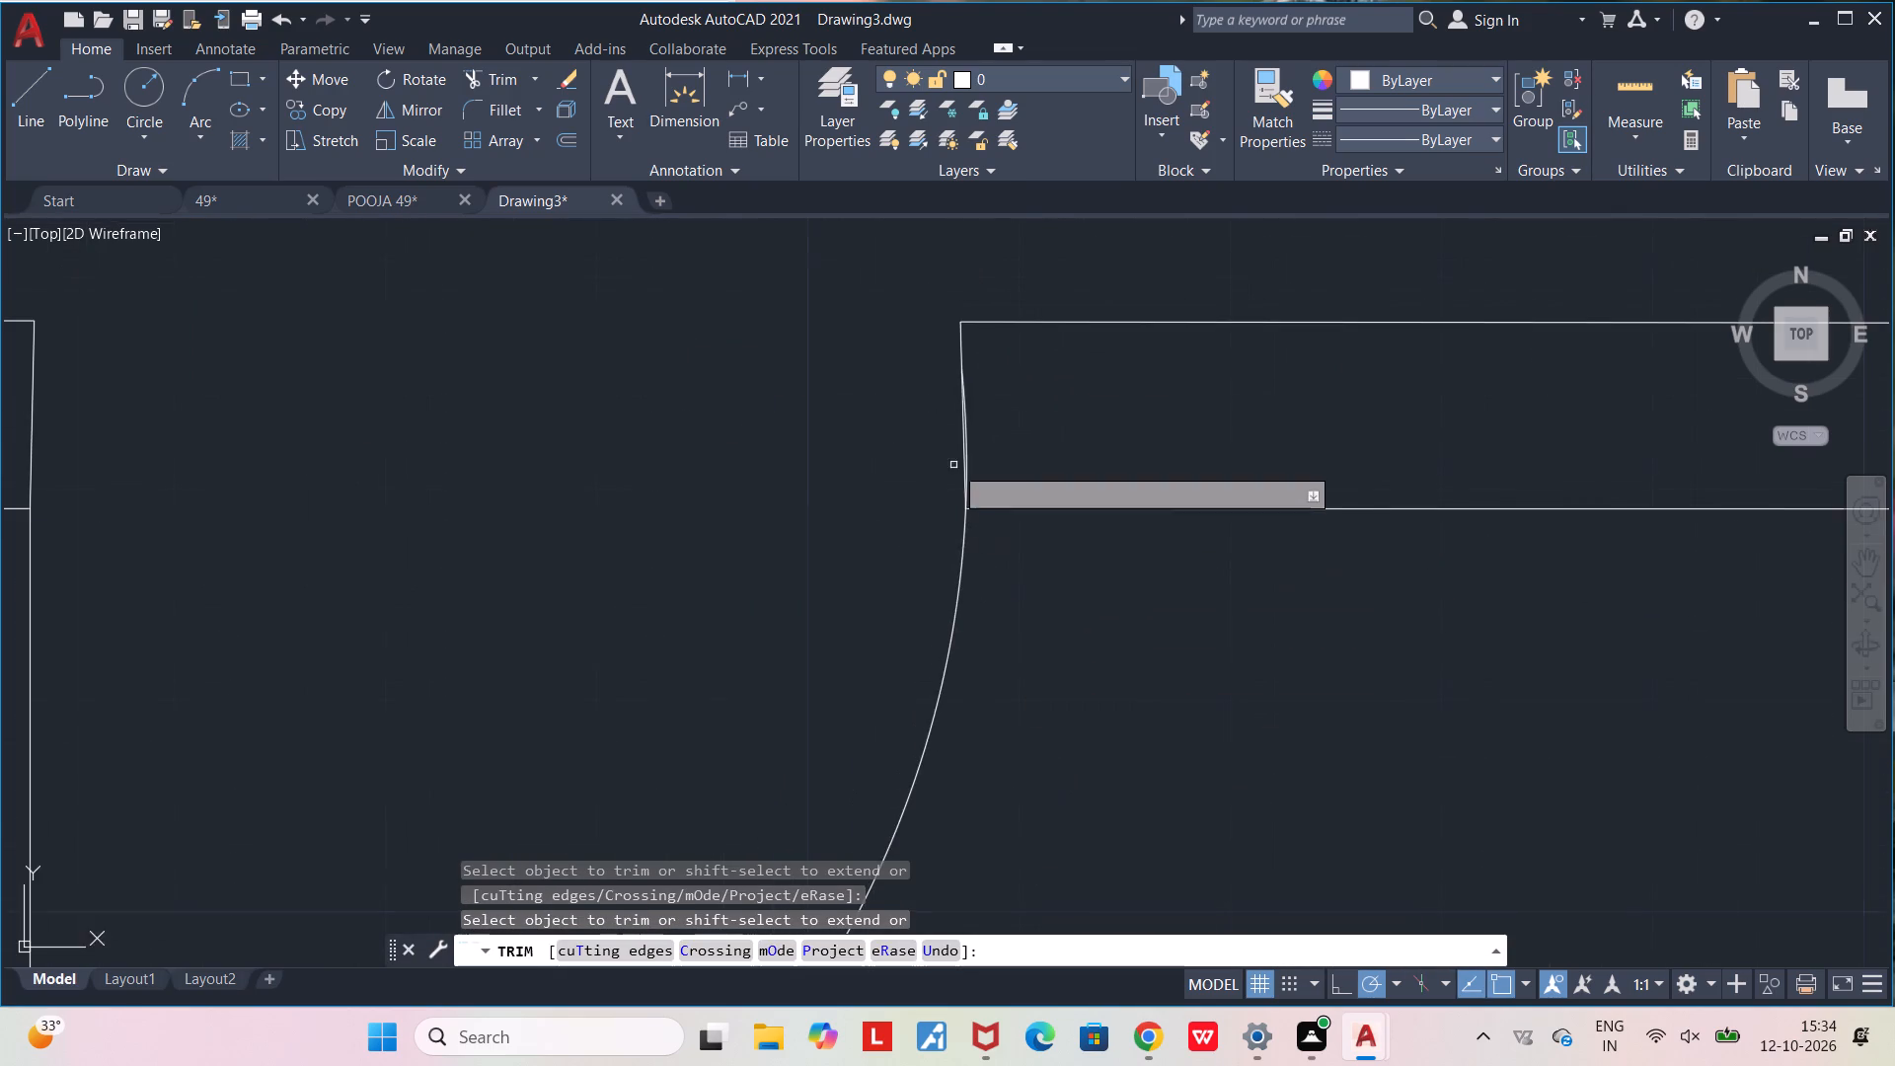
pyautogui.scroll(4, 950, 457)
pyautogui.moveTo(953, 493); pyautogui.dragTo(927, 639, button='middle')
pyautogui.scroll(-2, 925, 639)
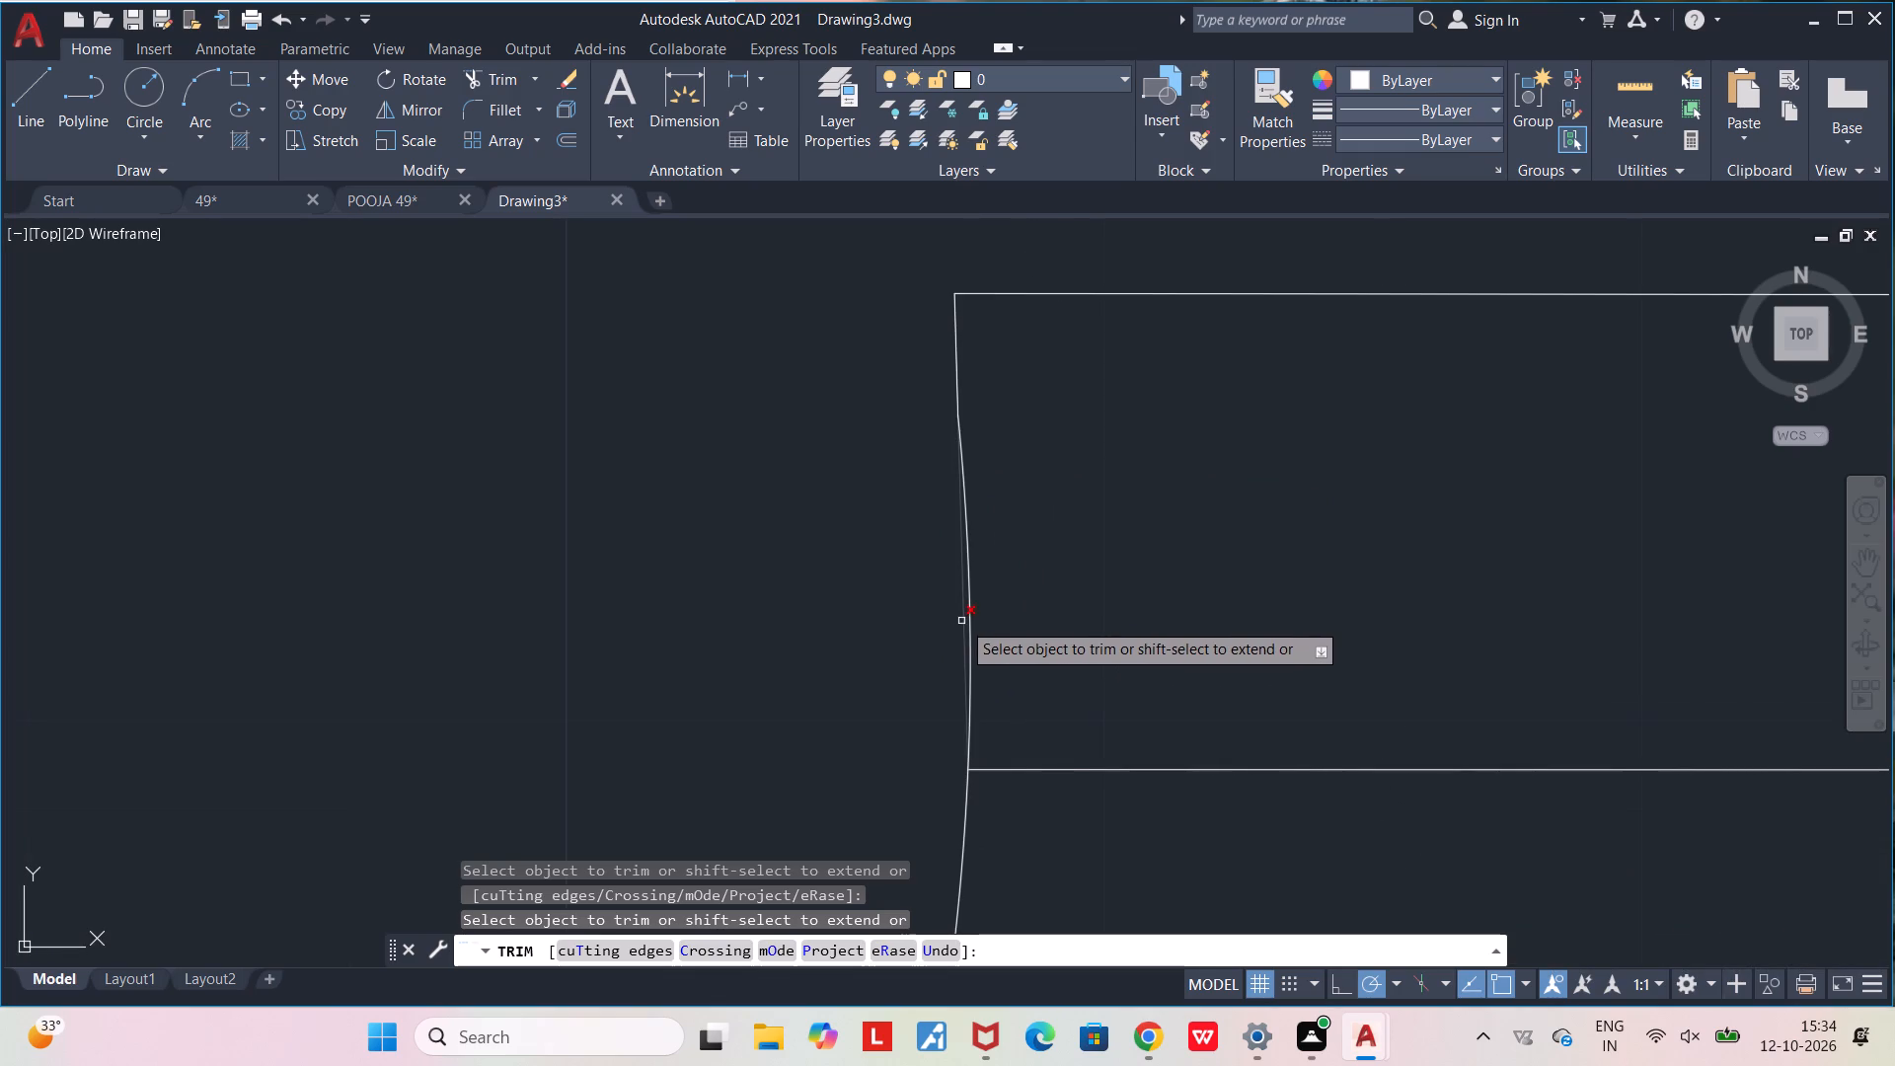
pyautogui.click(961, 621)
pyautogui.scroll(-4, 1240, 576)
pyautogui.moveTo(1235, 697); pyautogui.dragTo(1221, 537, button='middle')
pyautogui.scroll(-2, 1219, 532)
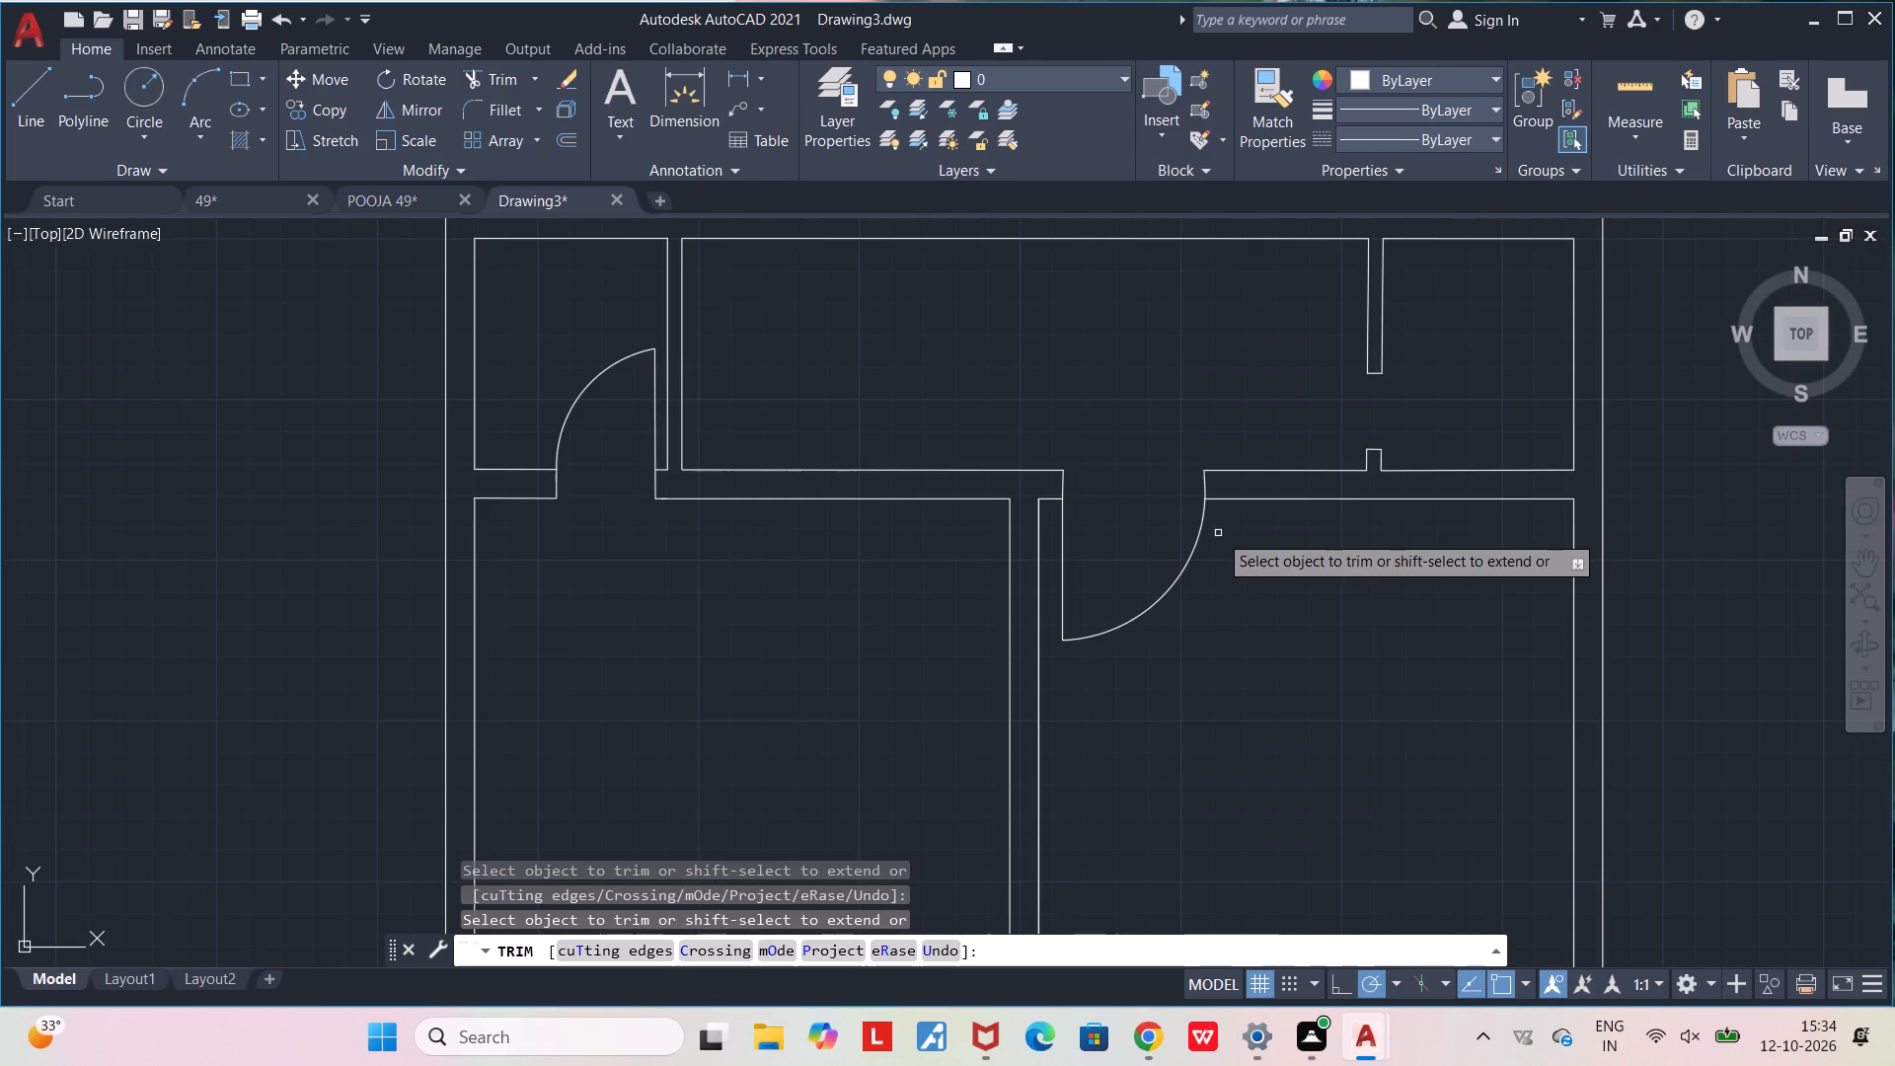
pyautogui.press('Escape')
pyautogui.press('Escape')
# Draw a nearly horizontal door-leaf line about 2'-6" from the lower wall stub's upper right corner into the plan's top-right small room.
pyautogui.moveTo(1298, 693); pyautogui.dragTo(787, 807, button='middle')
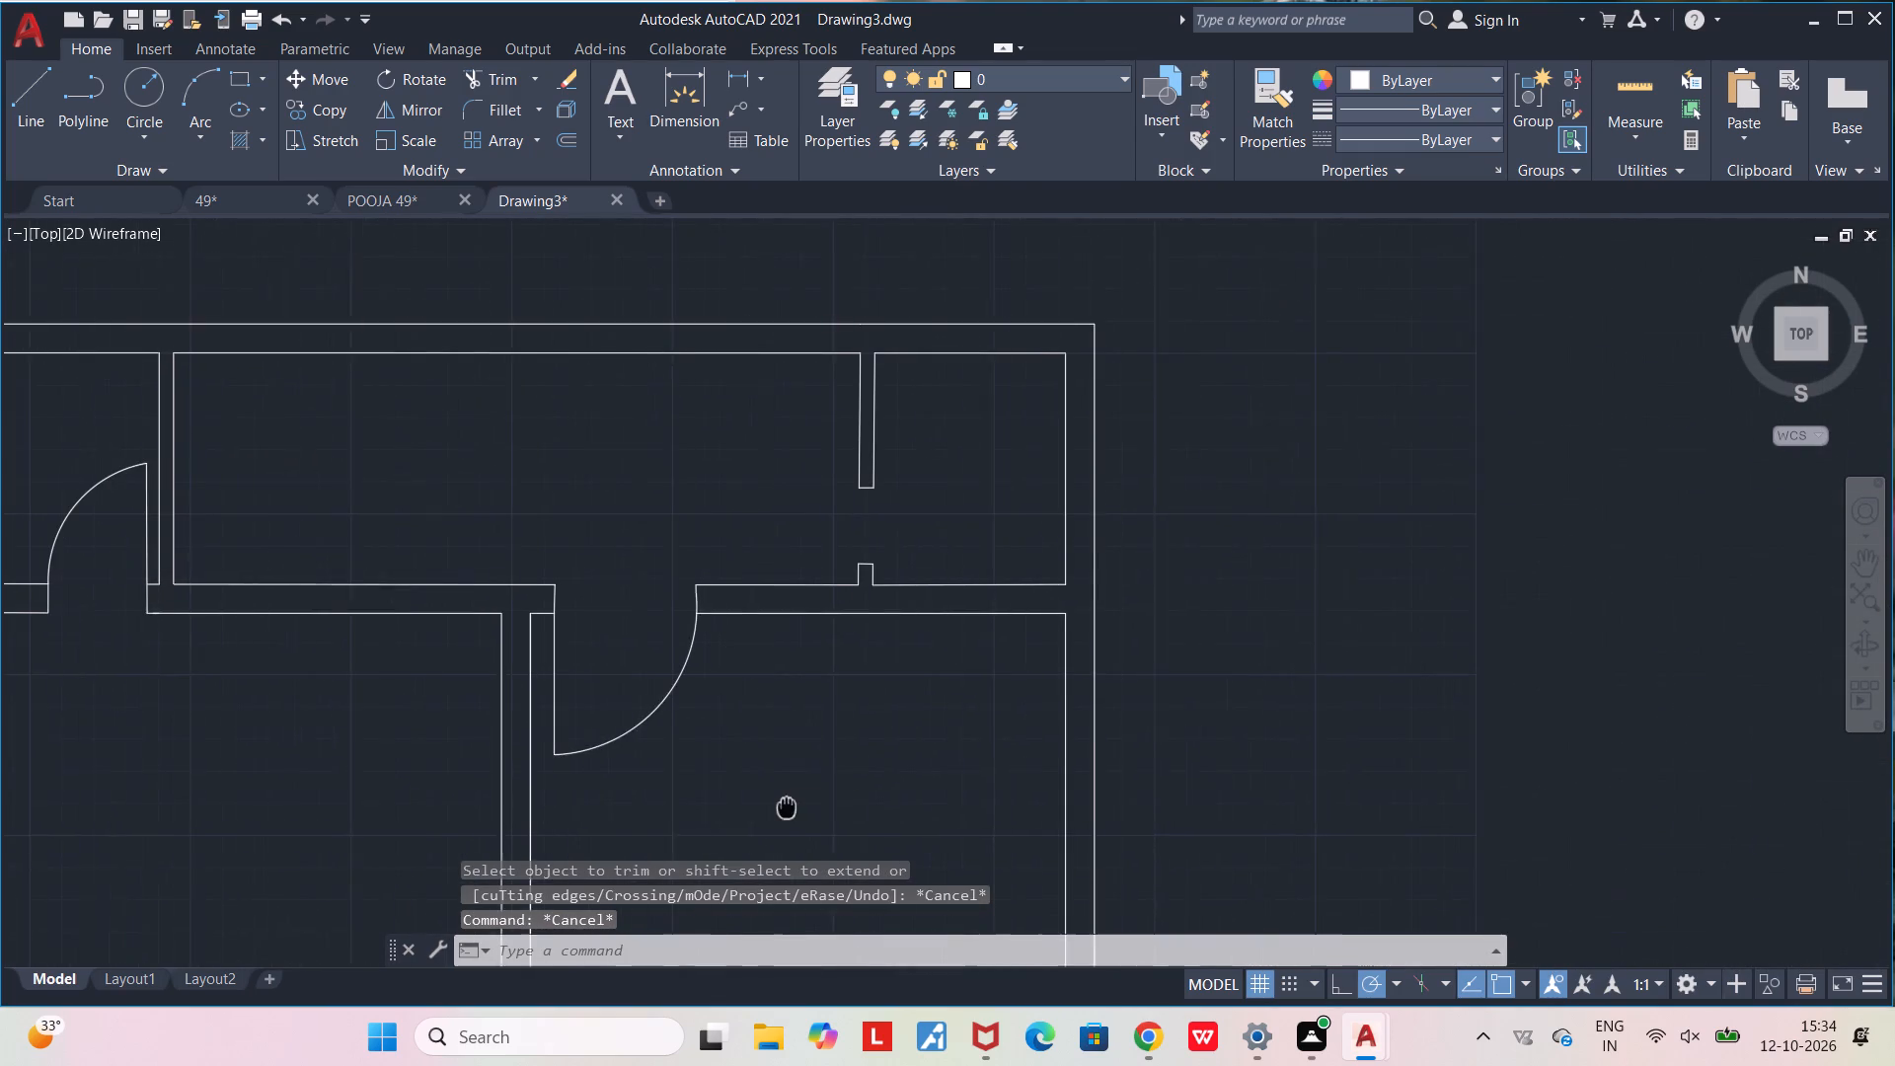
pyautogui.moveTo(787, 807); pyautogui.dragTo(781, 807, button='middle')
pyautogui.scroll(1, 928, 561)
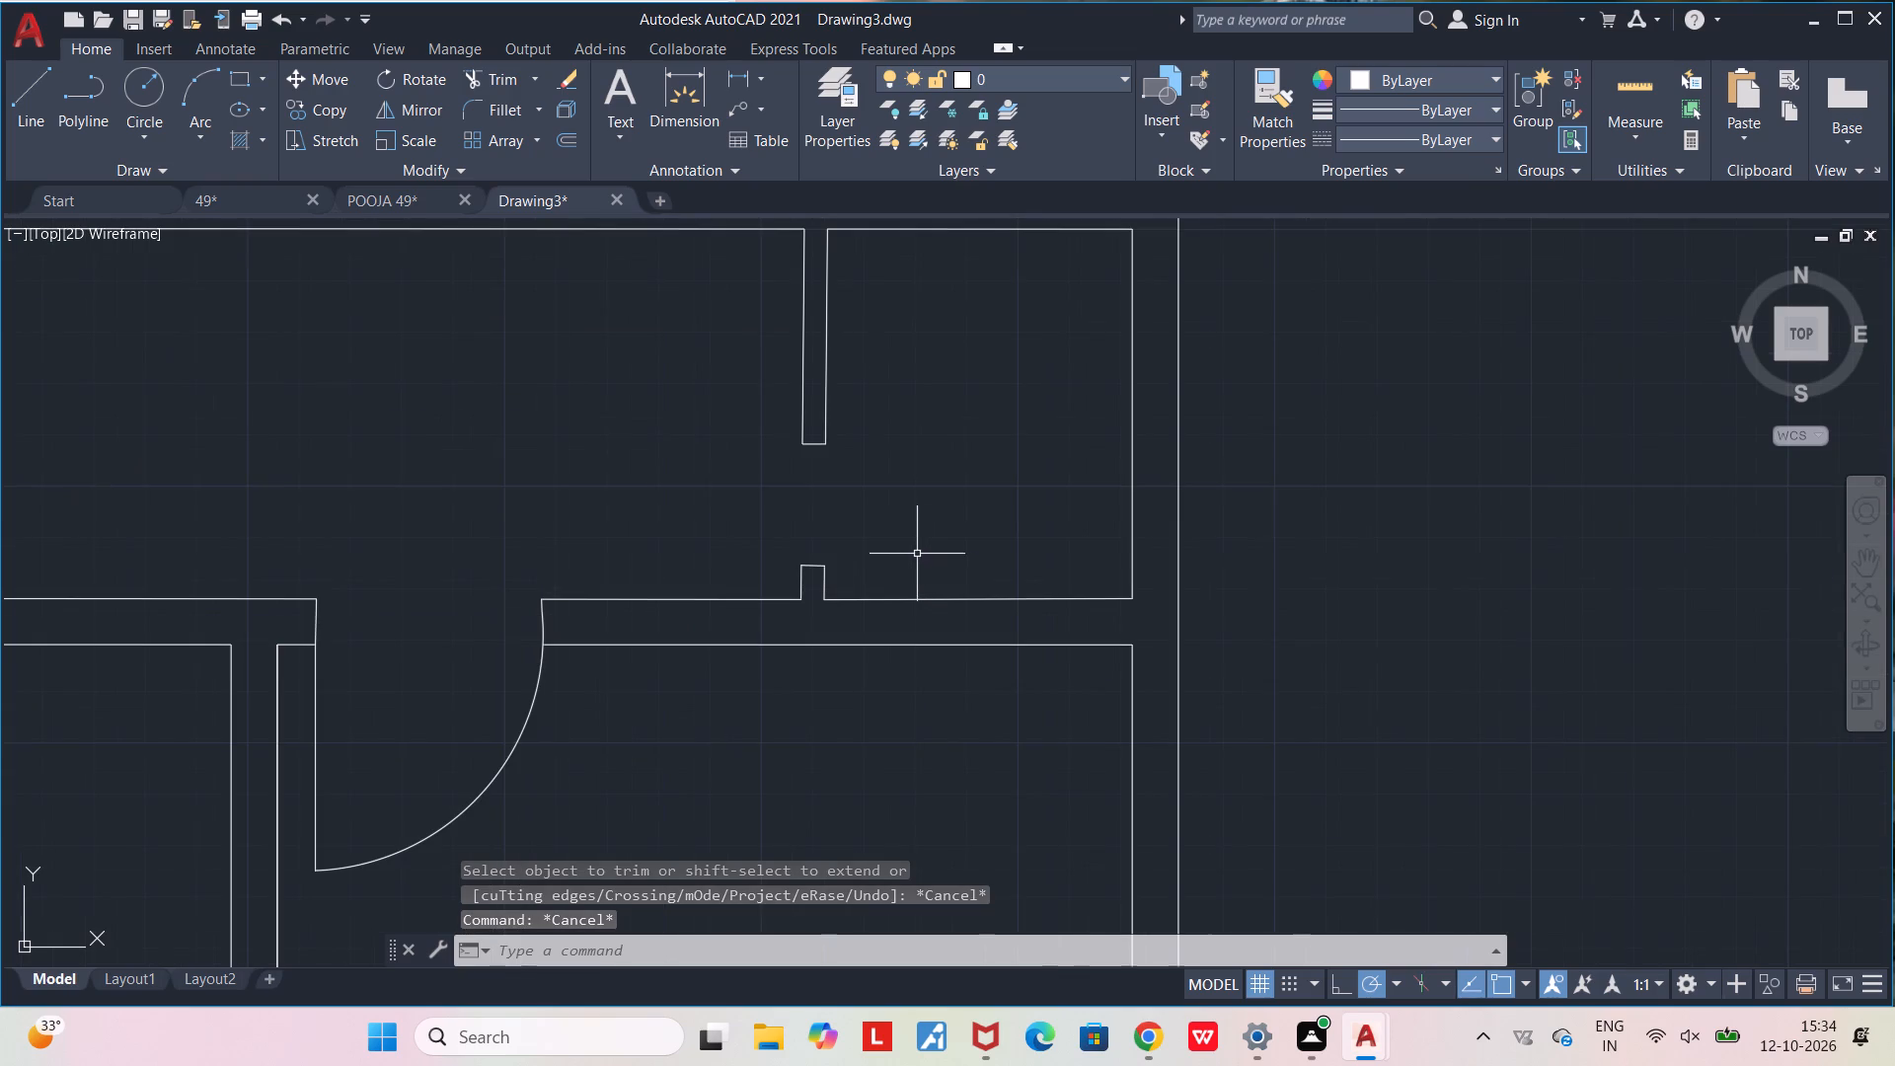
pyautogui.press('l')
pyautogui.press('Return')
pyautogui.scroll(2, 854, 545)
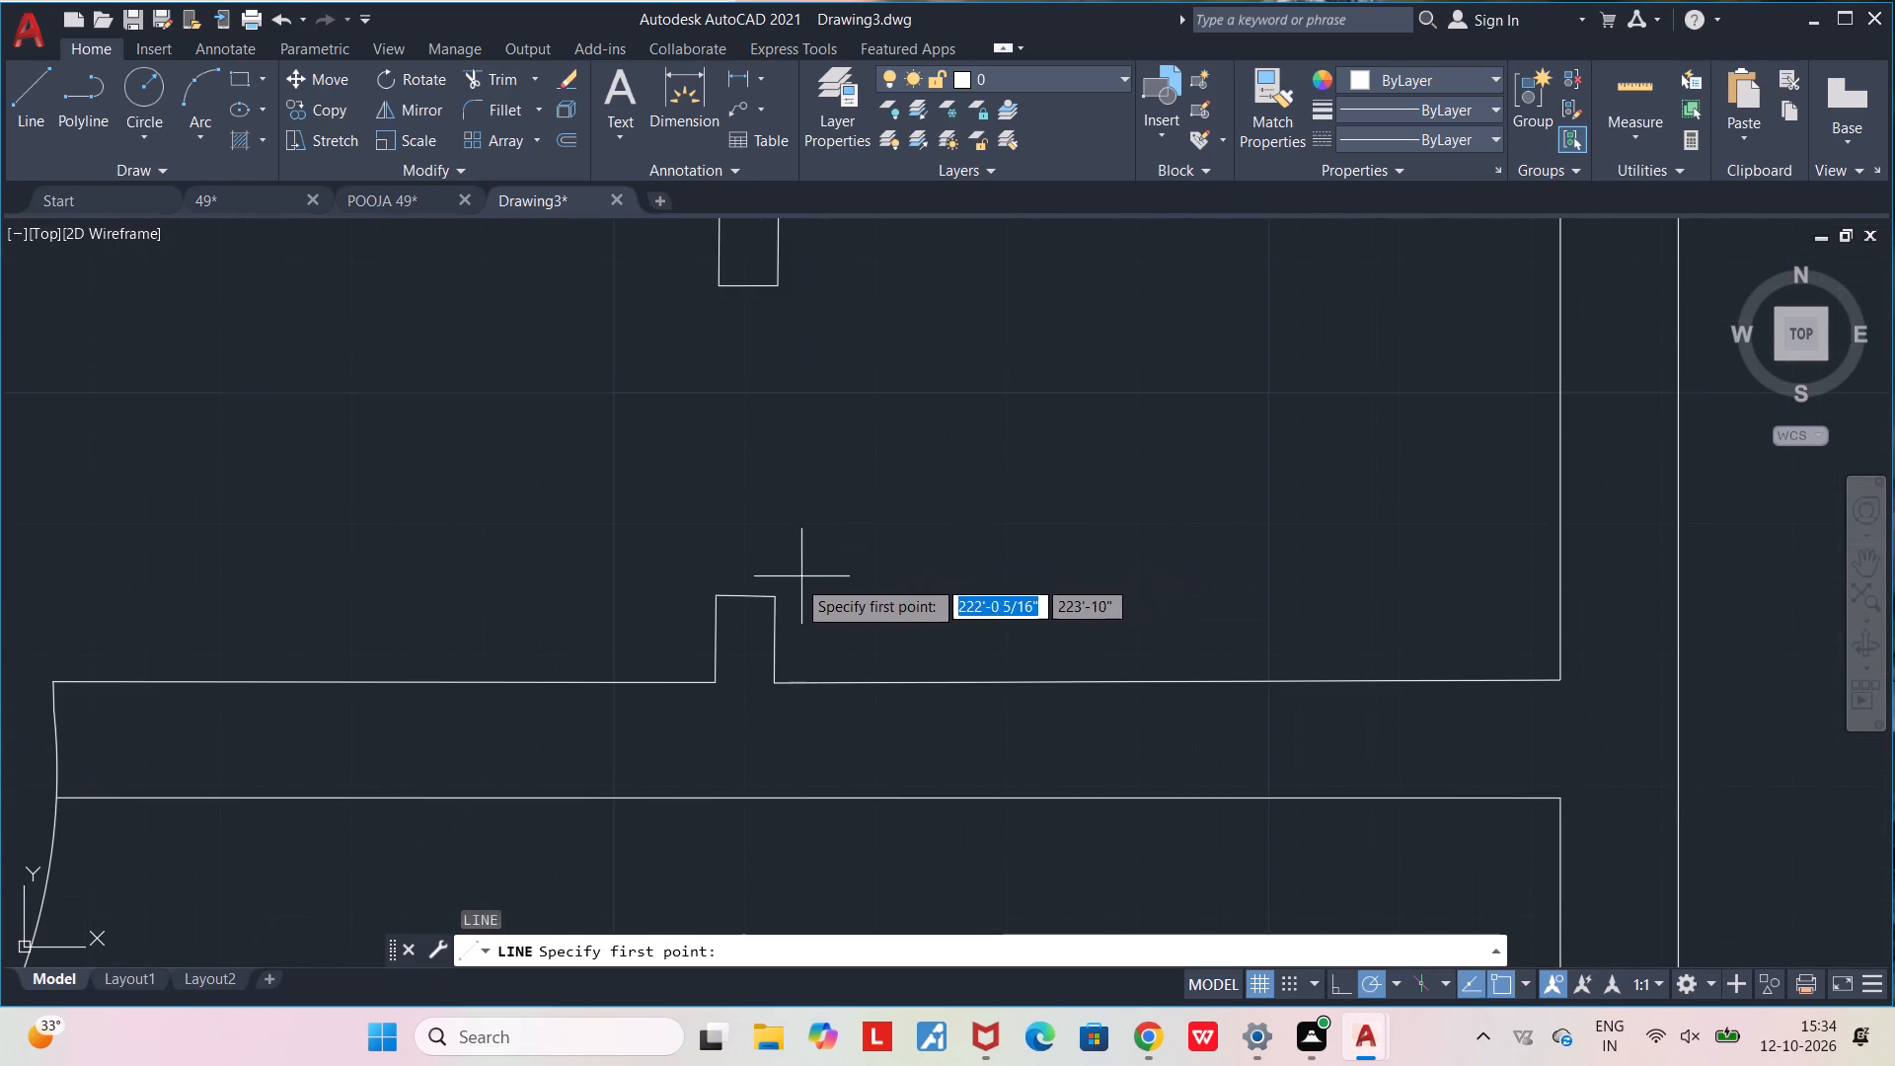
pyautogui.click(781, 590)
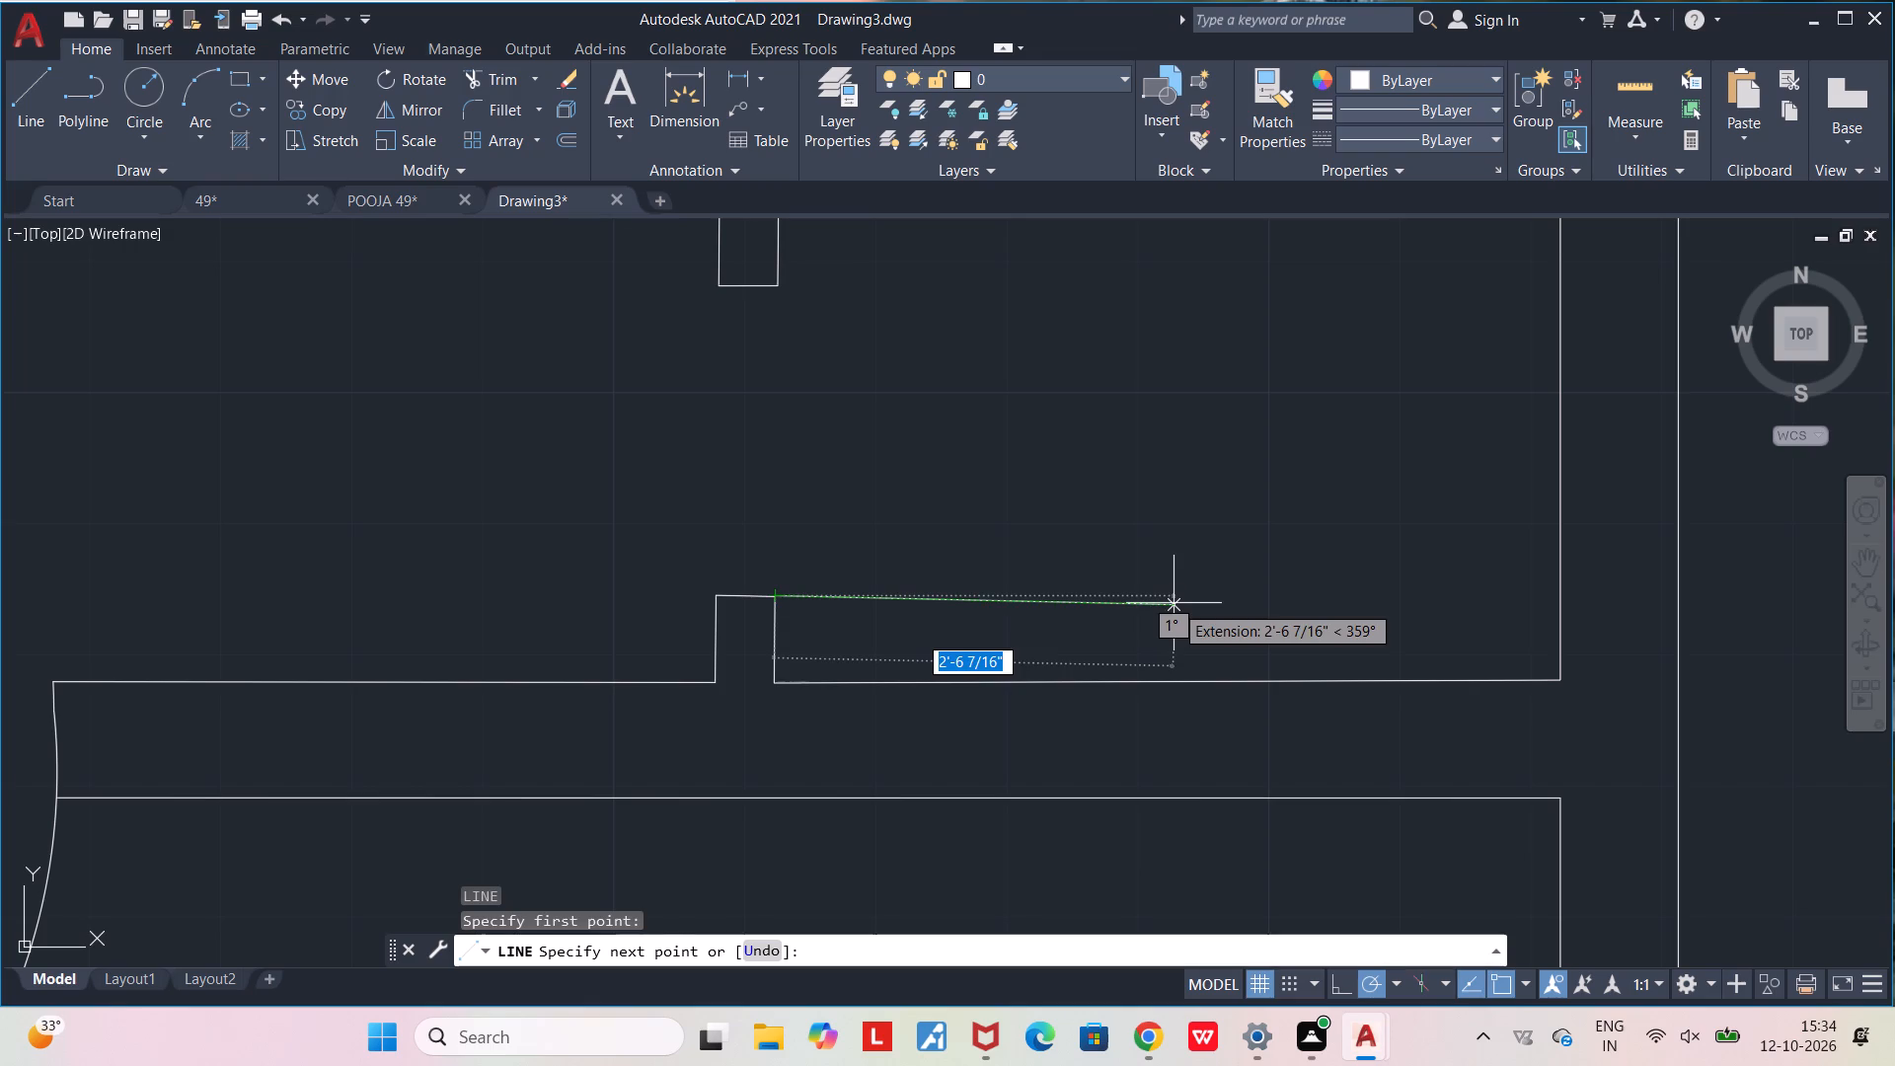
pyautogui.click(1174, 603)
pyautogui.press('Escape')
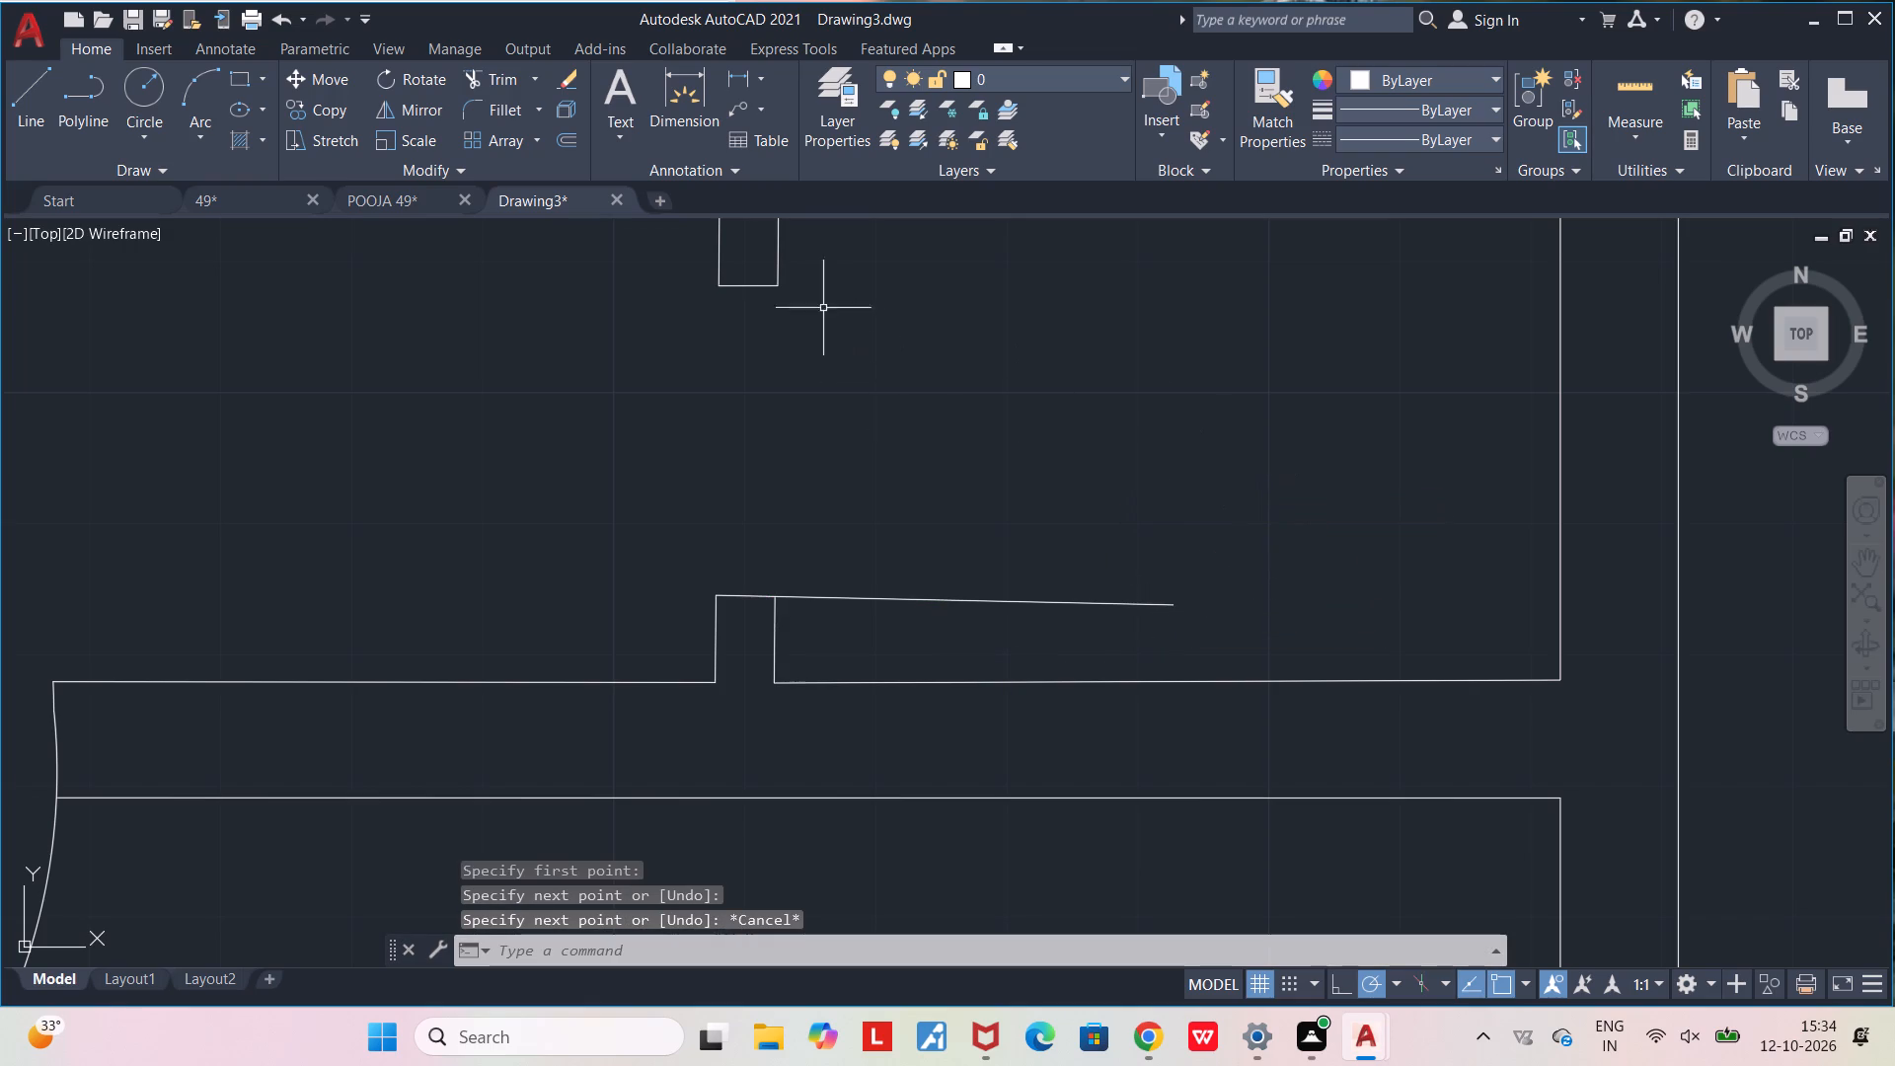
# Draw a three-point arc from the upper partition's lower right corner through the door leaf's free end, ending beyond the partition.
pyautogui.click(190, 81)
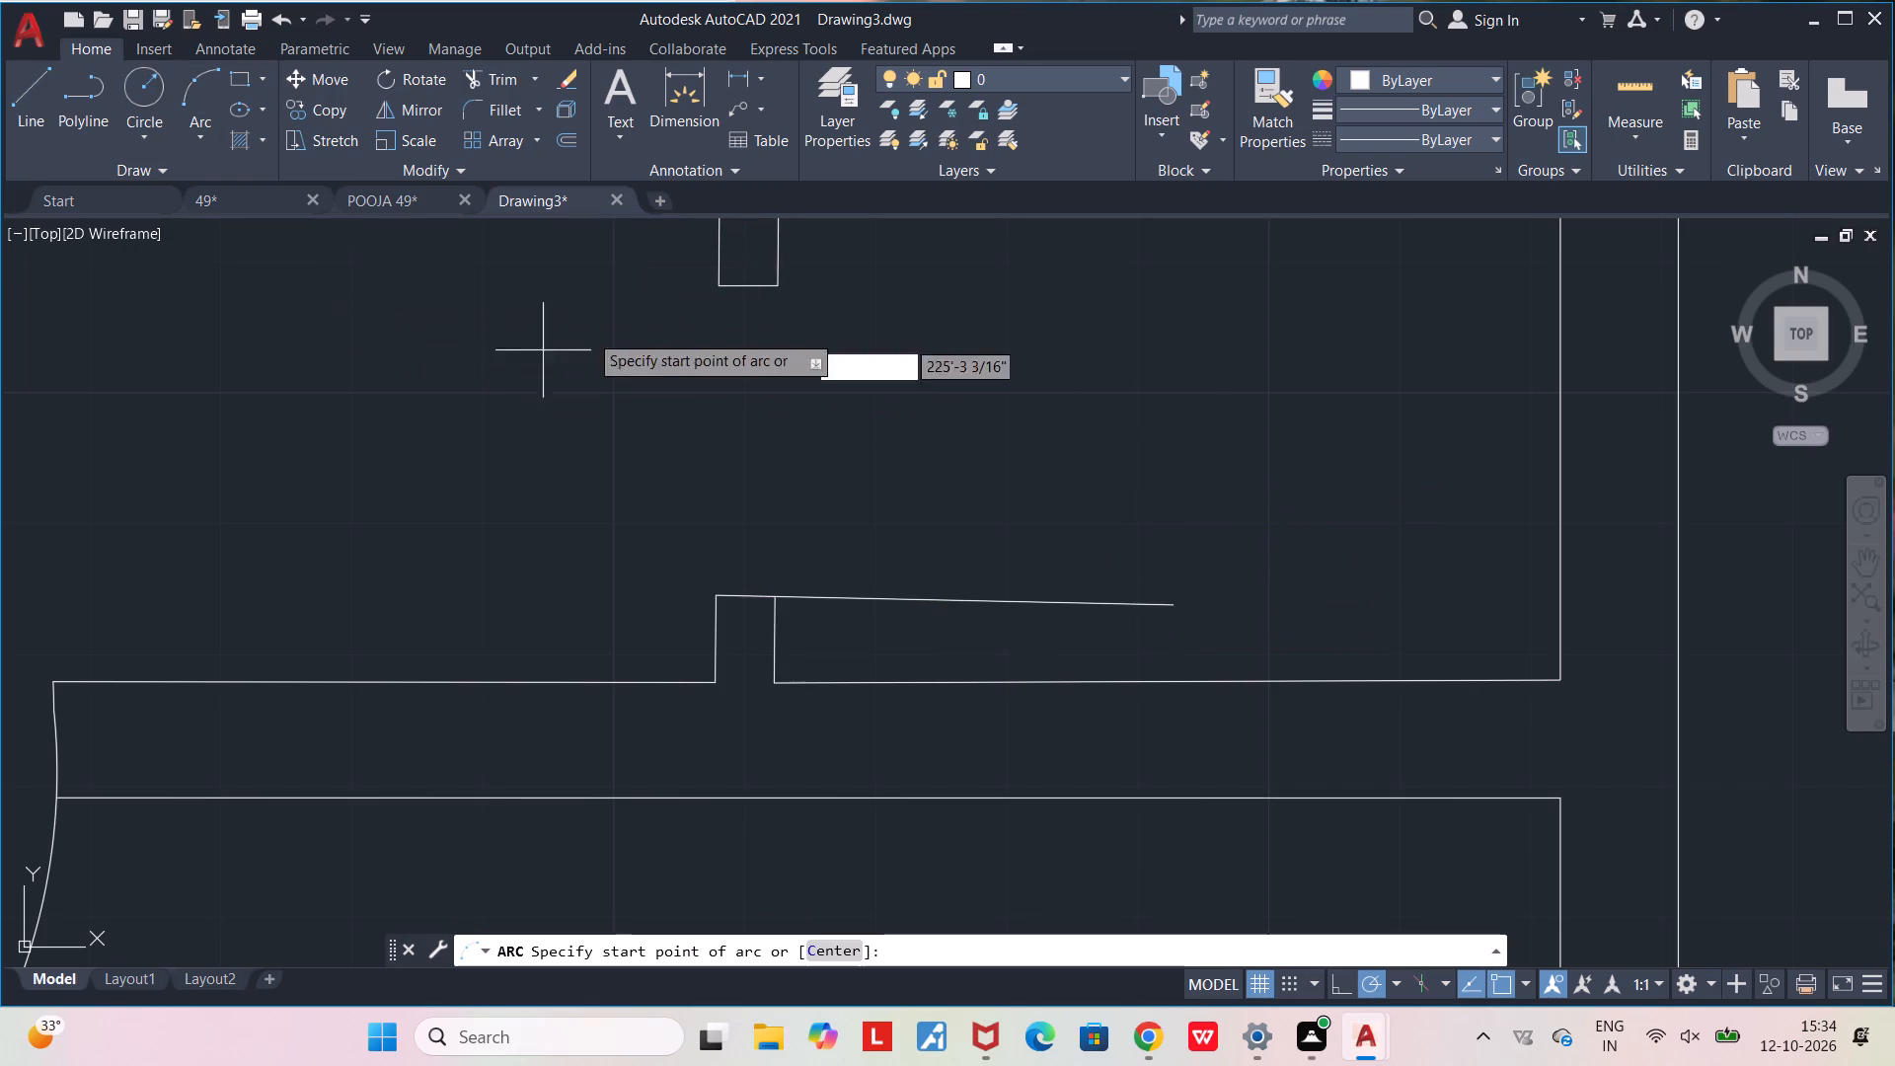
pyautogui.click(782, 291)
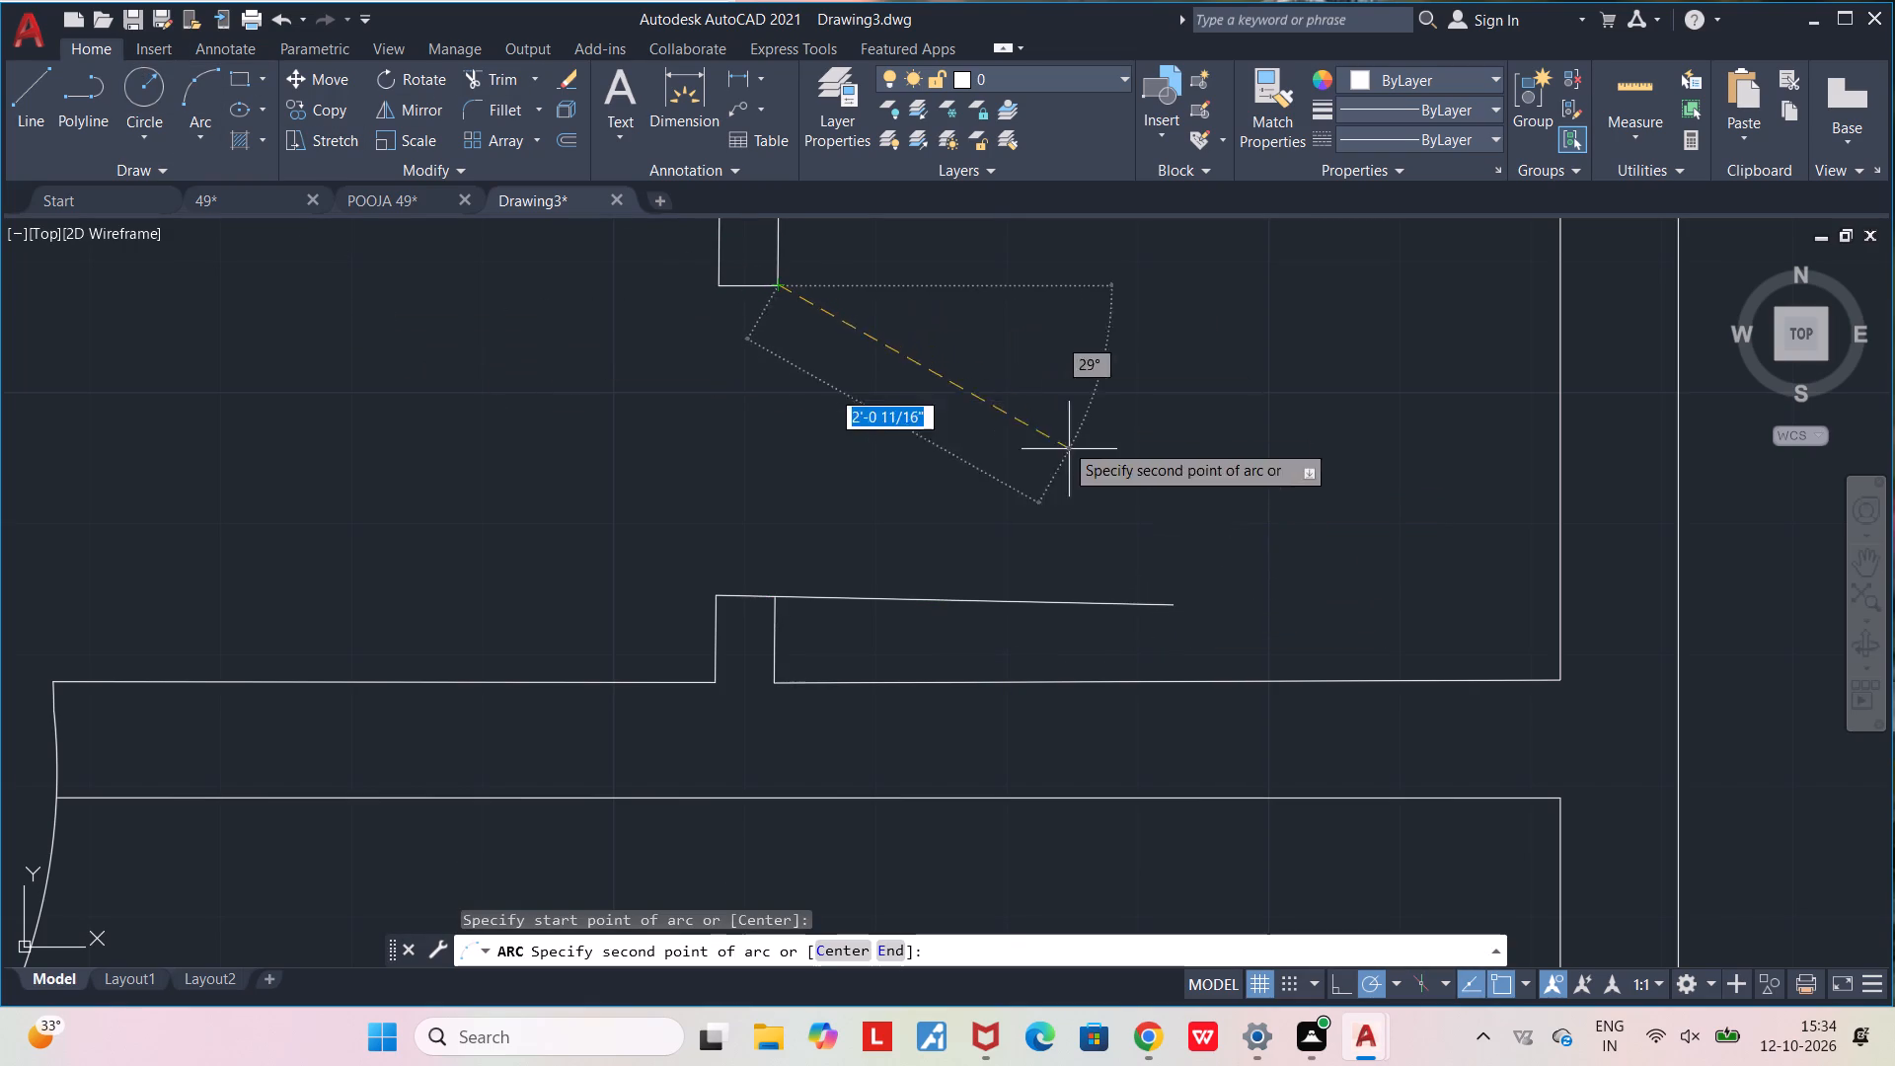
pyautogui.click(1170, 605)
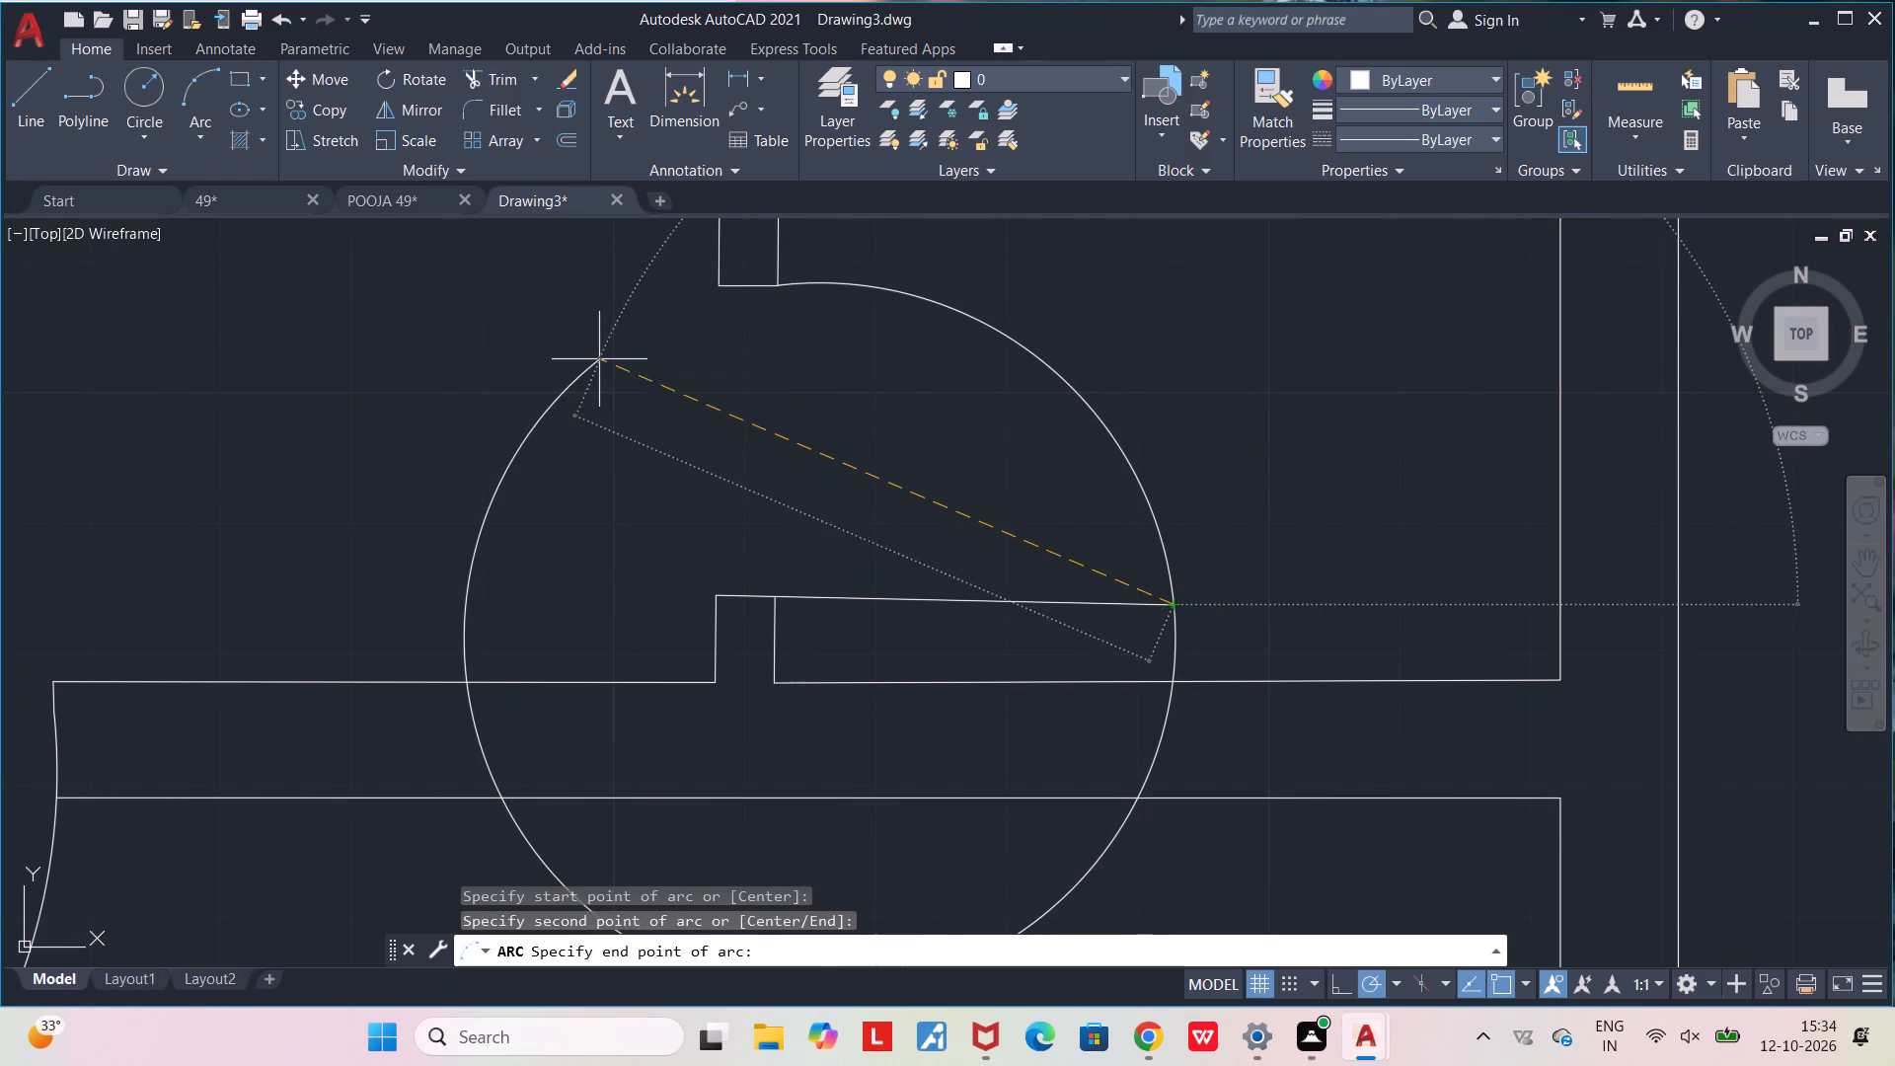
pyautogui.click(599, 359)
pyautogui.press('Escape')
# Trim the arc's surplus below and left of the top-right small room's door, keeping only the swing between partition corner and leaf end.
pyautogui.write('TR')
pyautogui.press('Return')
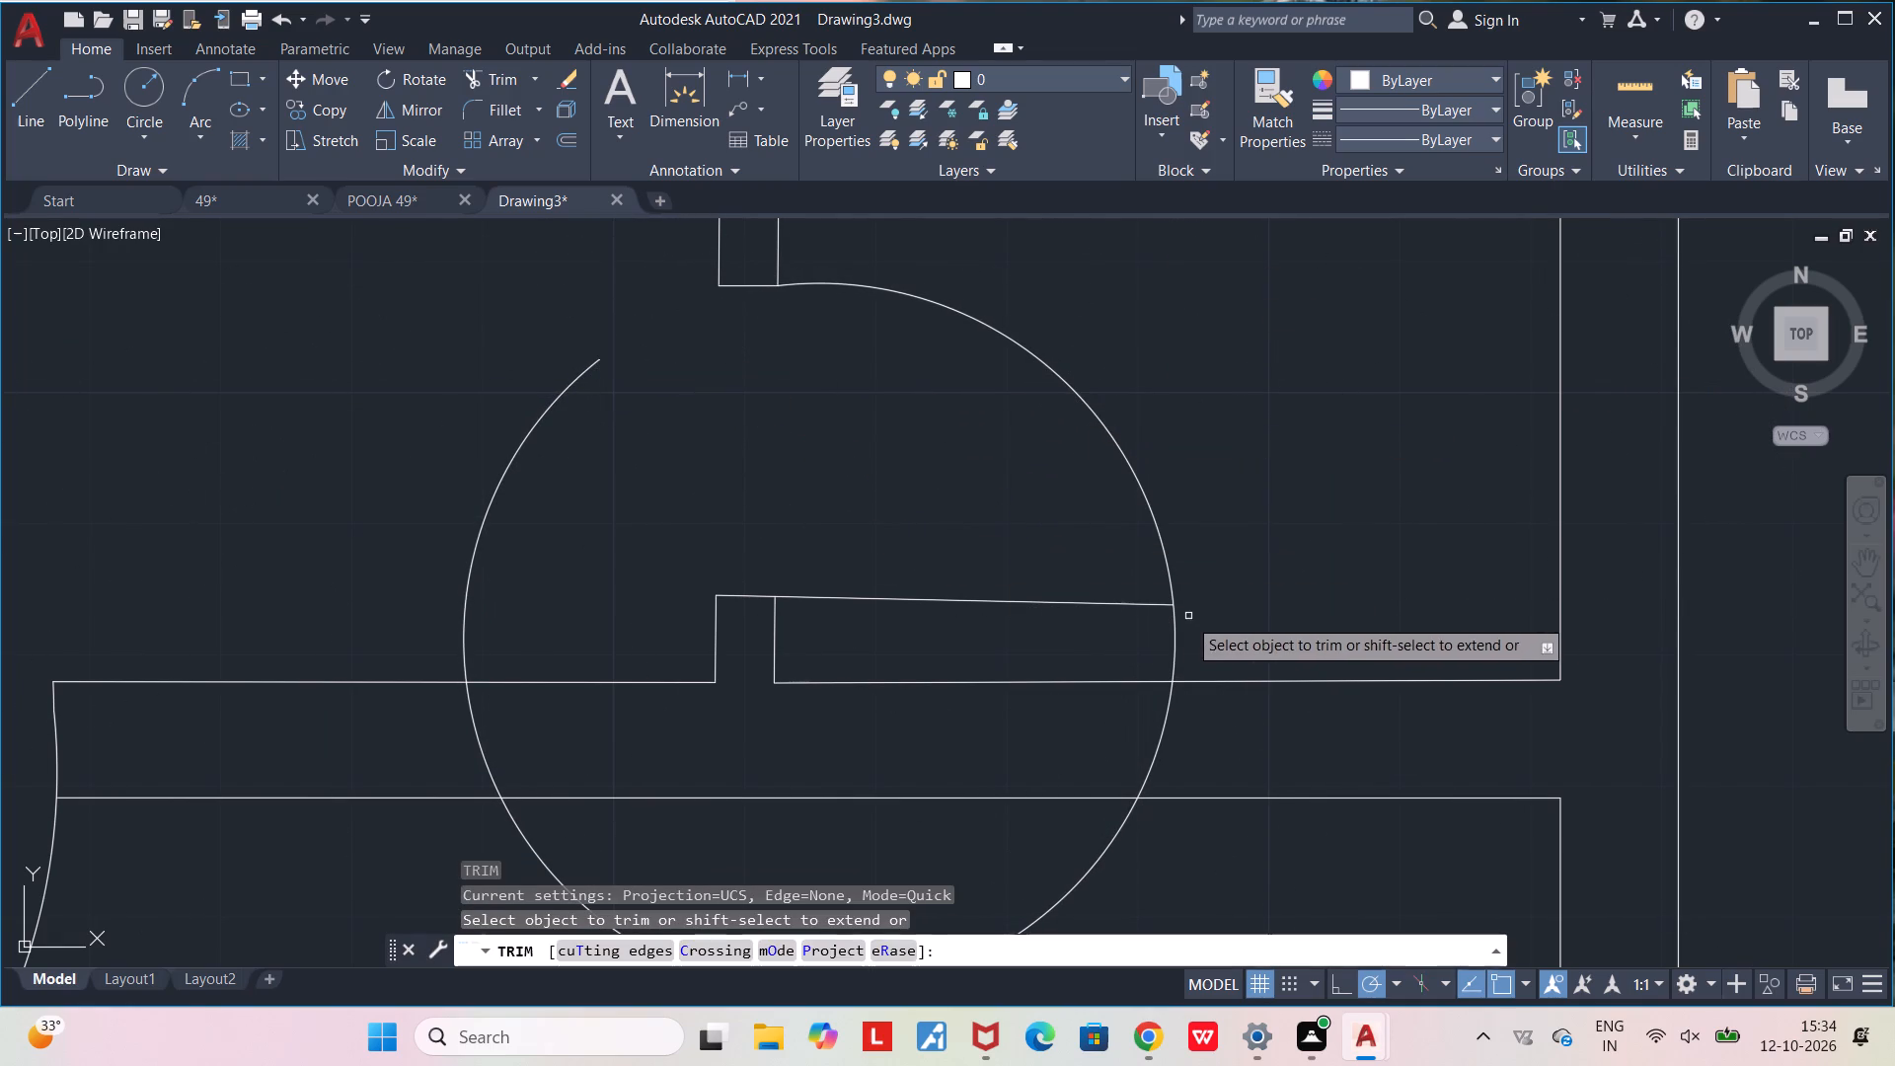
pyautogui.click(1175, 633)
pyautogui.click(1171, 706)
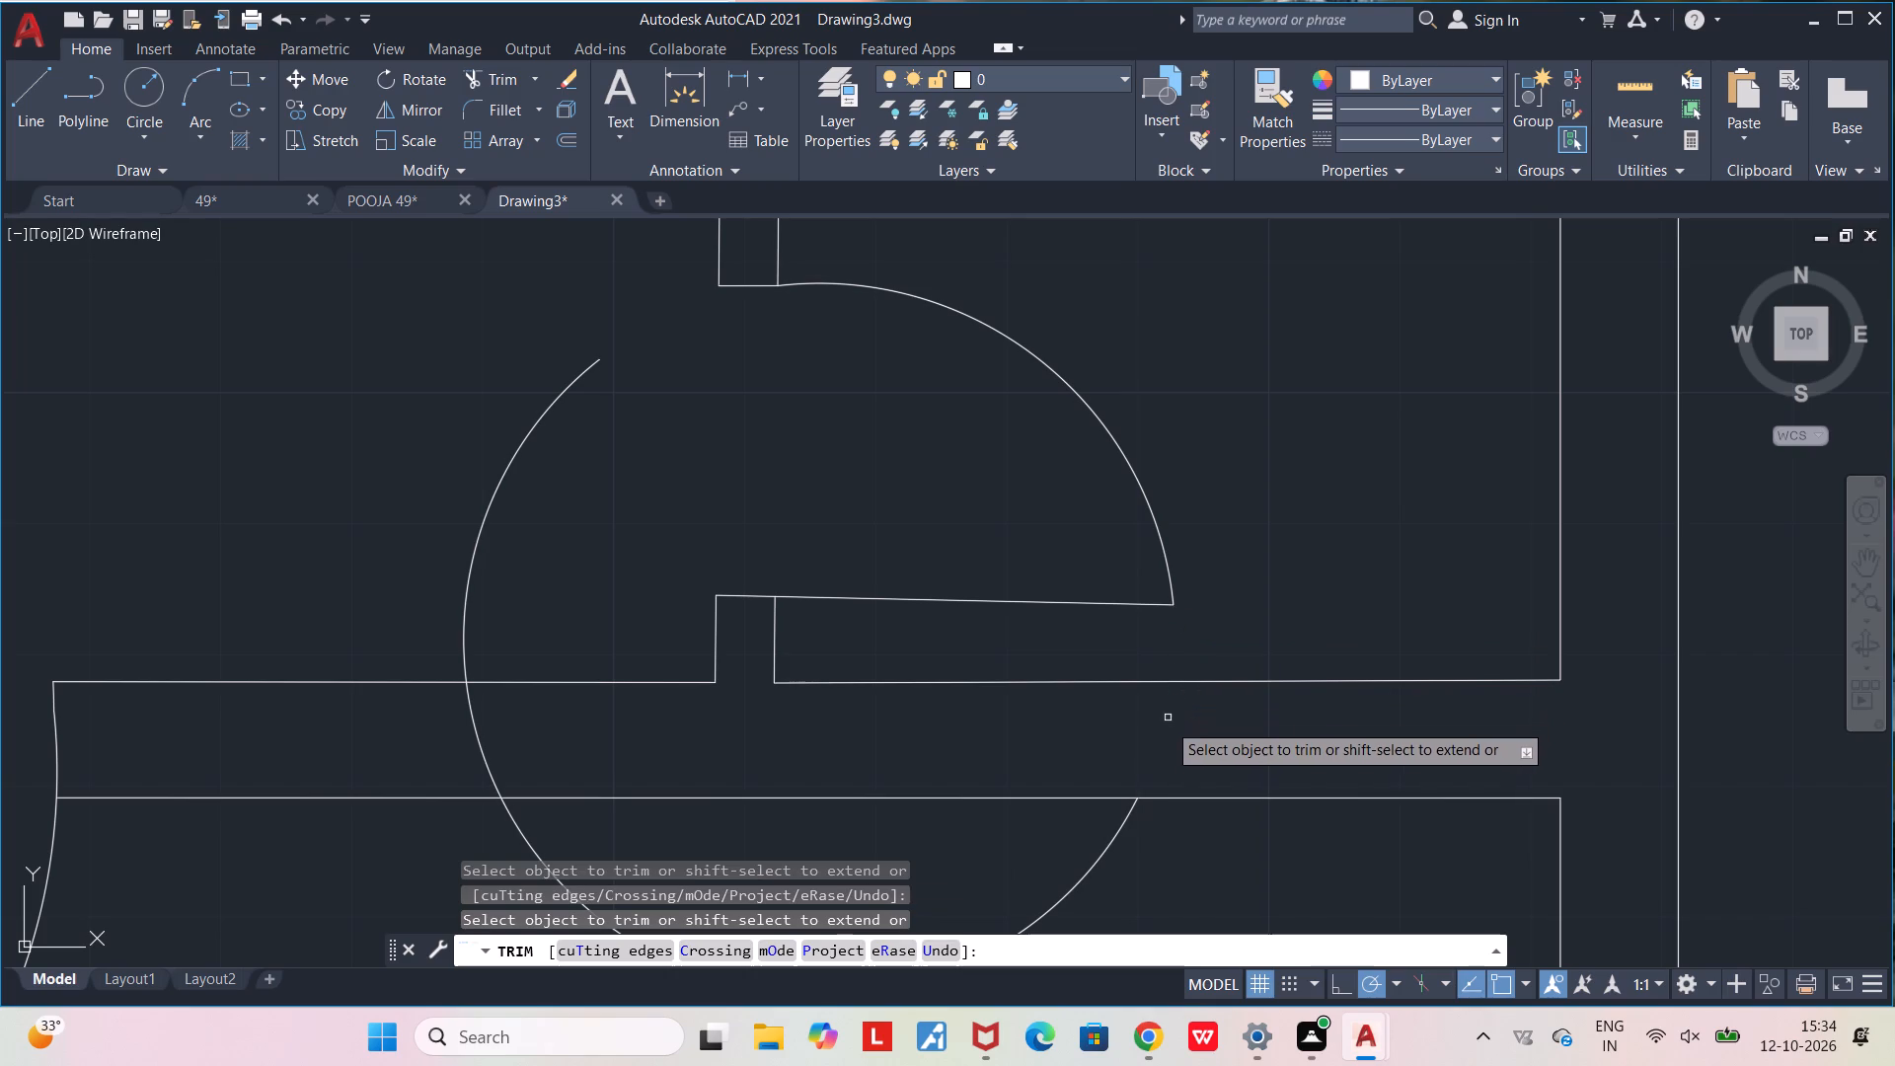
pyautogui.click(1125, 825)
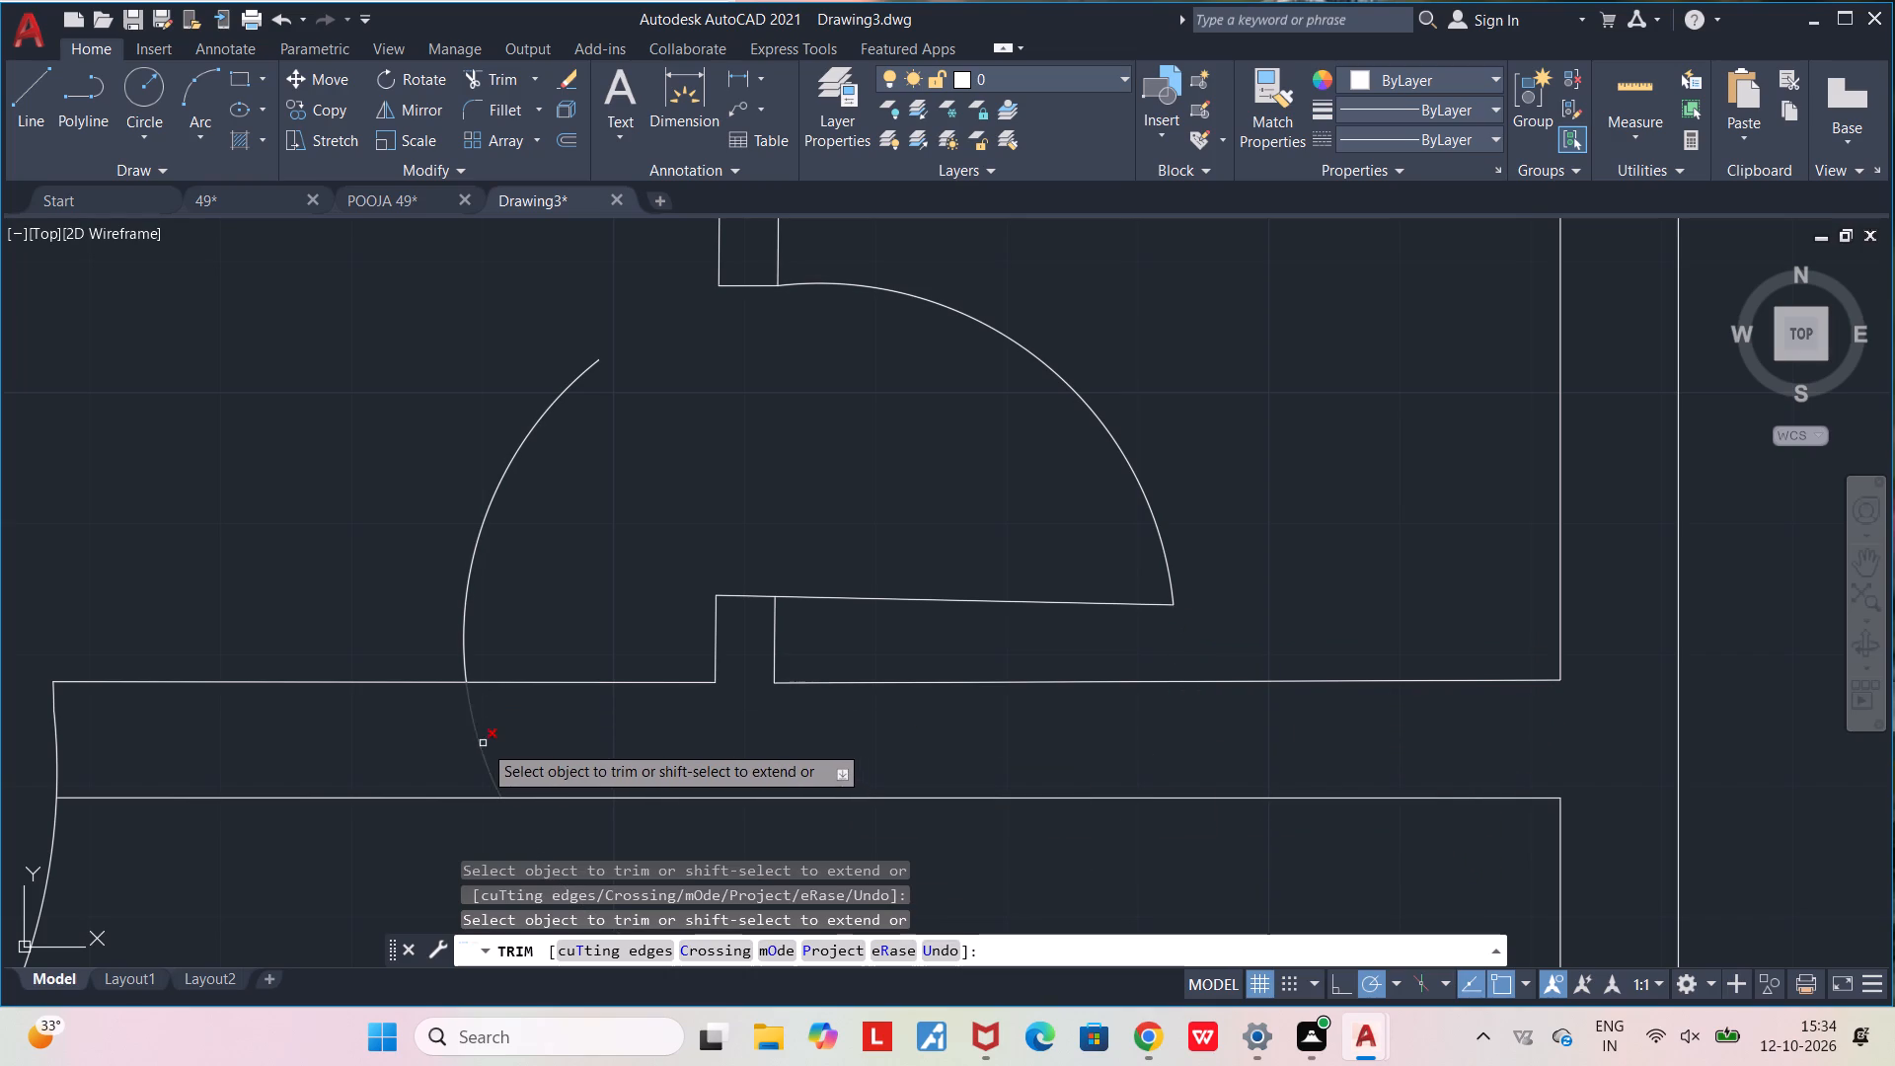
pyautogui.click(480, 742)
pyautogui.click(472, 573)
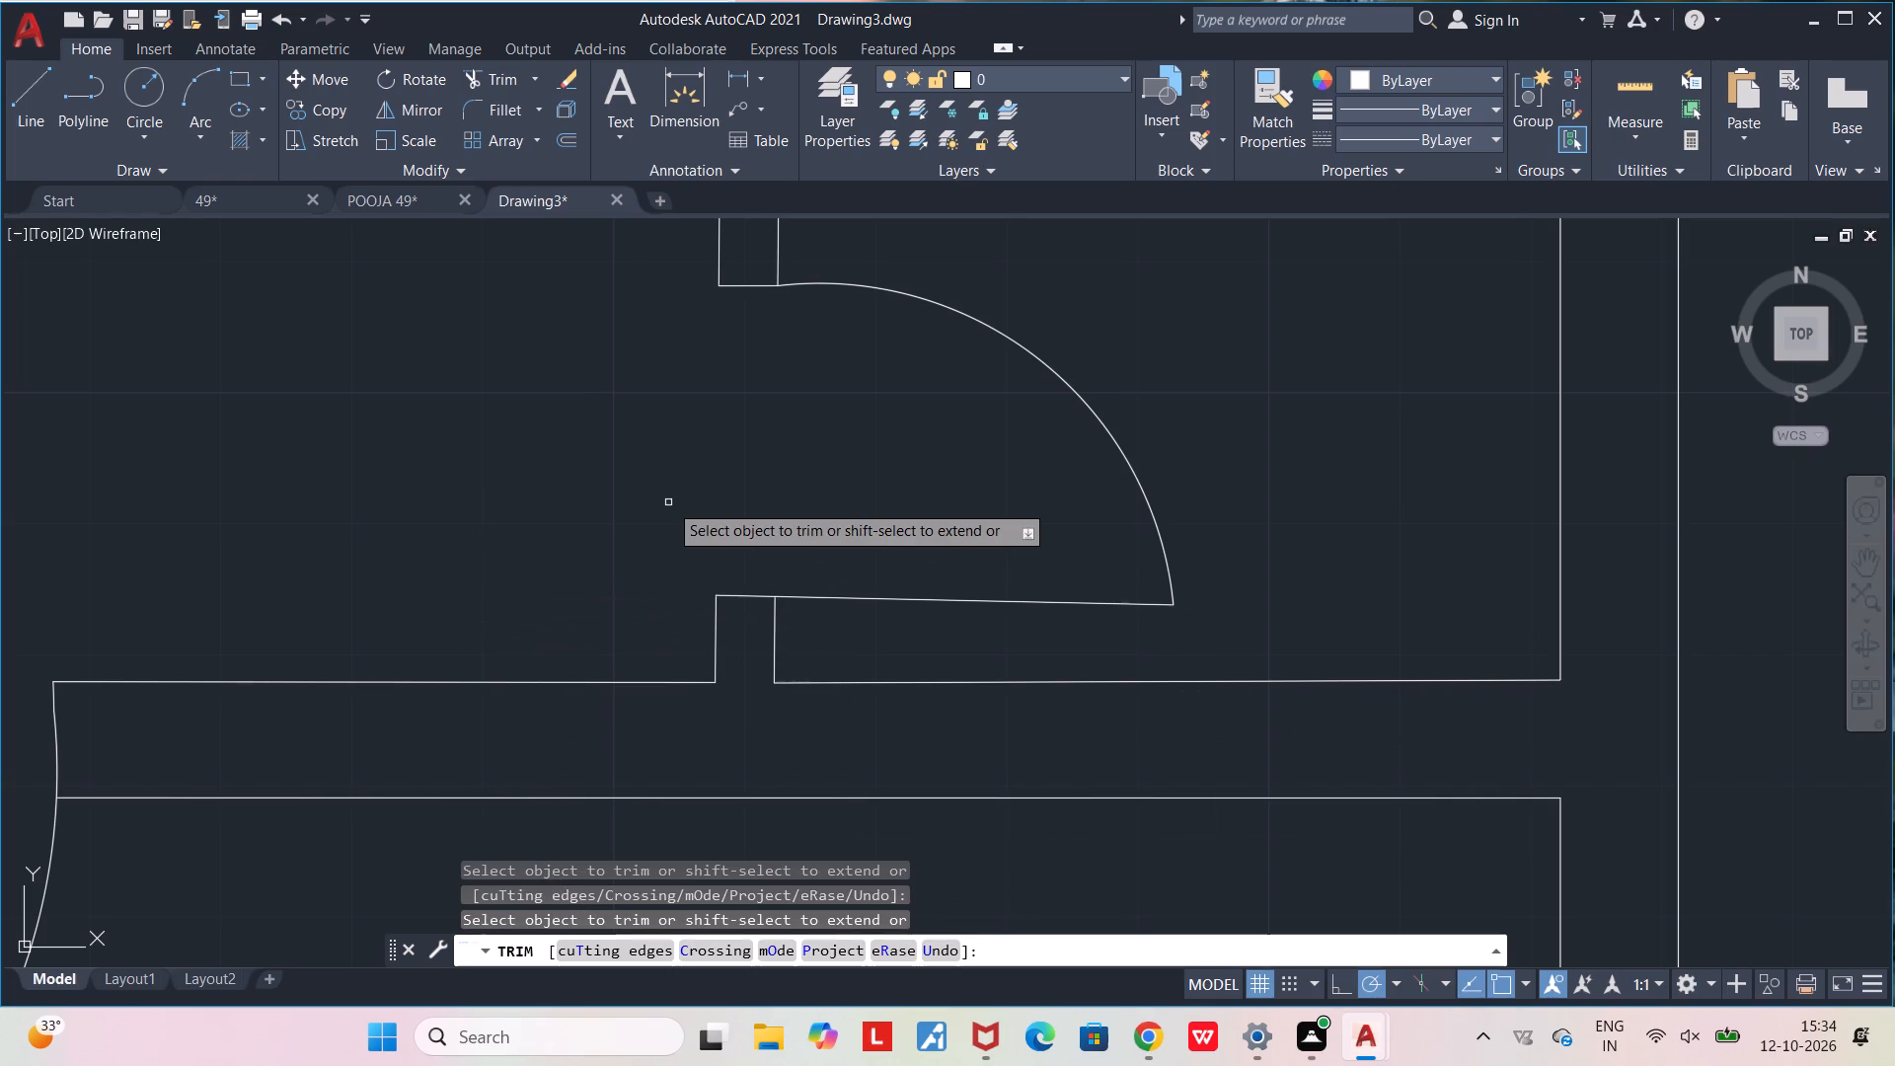
pyautogui.scroll(-4, 668, 502)
pyautogui.scroll(1, 698, 682)
pyautogui.moveTo(696, 641); pyautogui.dragTo(764, 539, button='middle')
pyautogui.scroll(-1, 764, 539)
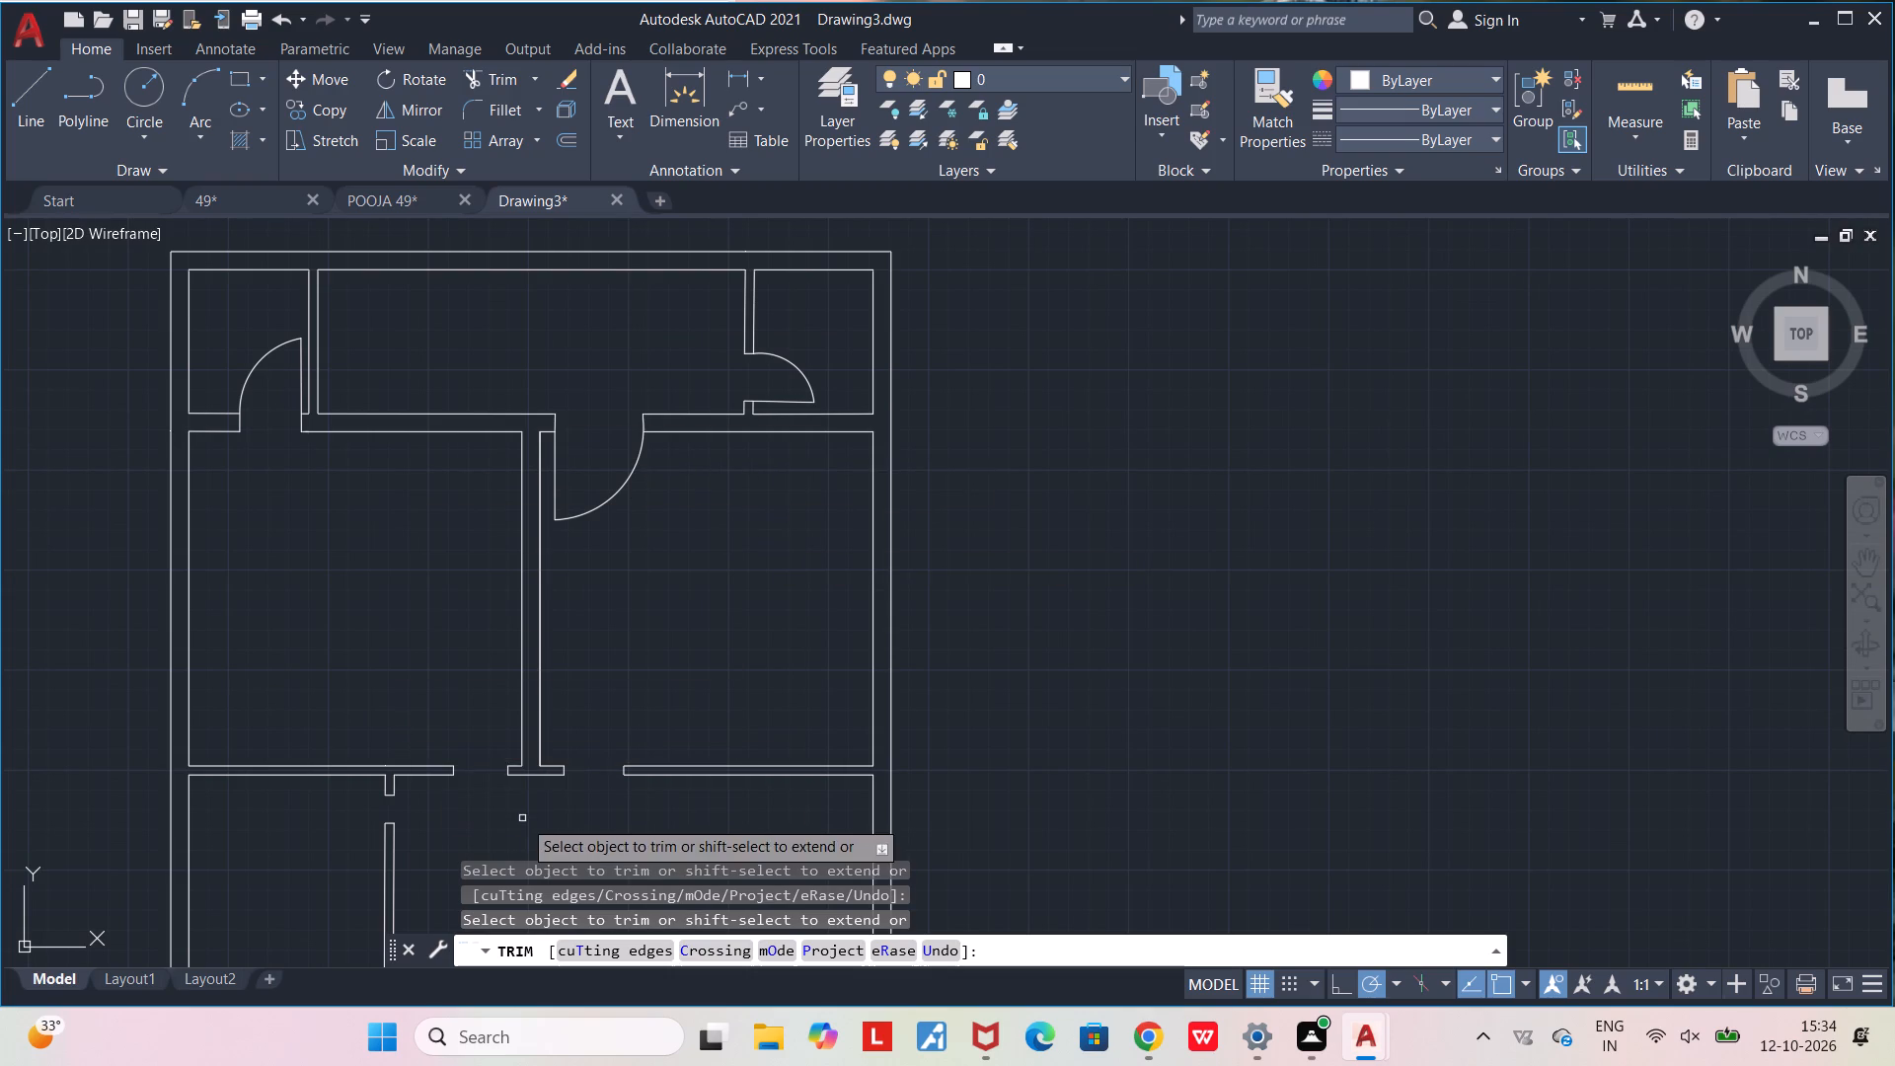
pyautogui.scroll(2, 522, 818)
pyautogui.moveTo(509, 806); pyautogui.dragTo(886, 691, button='middle')
pyautogui.press('Escape')
pyautogui.press('Escape')
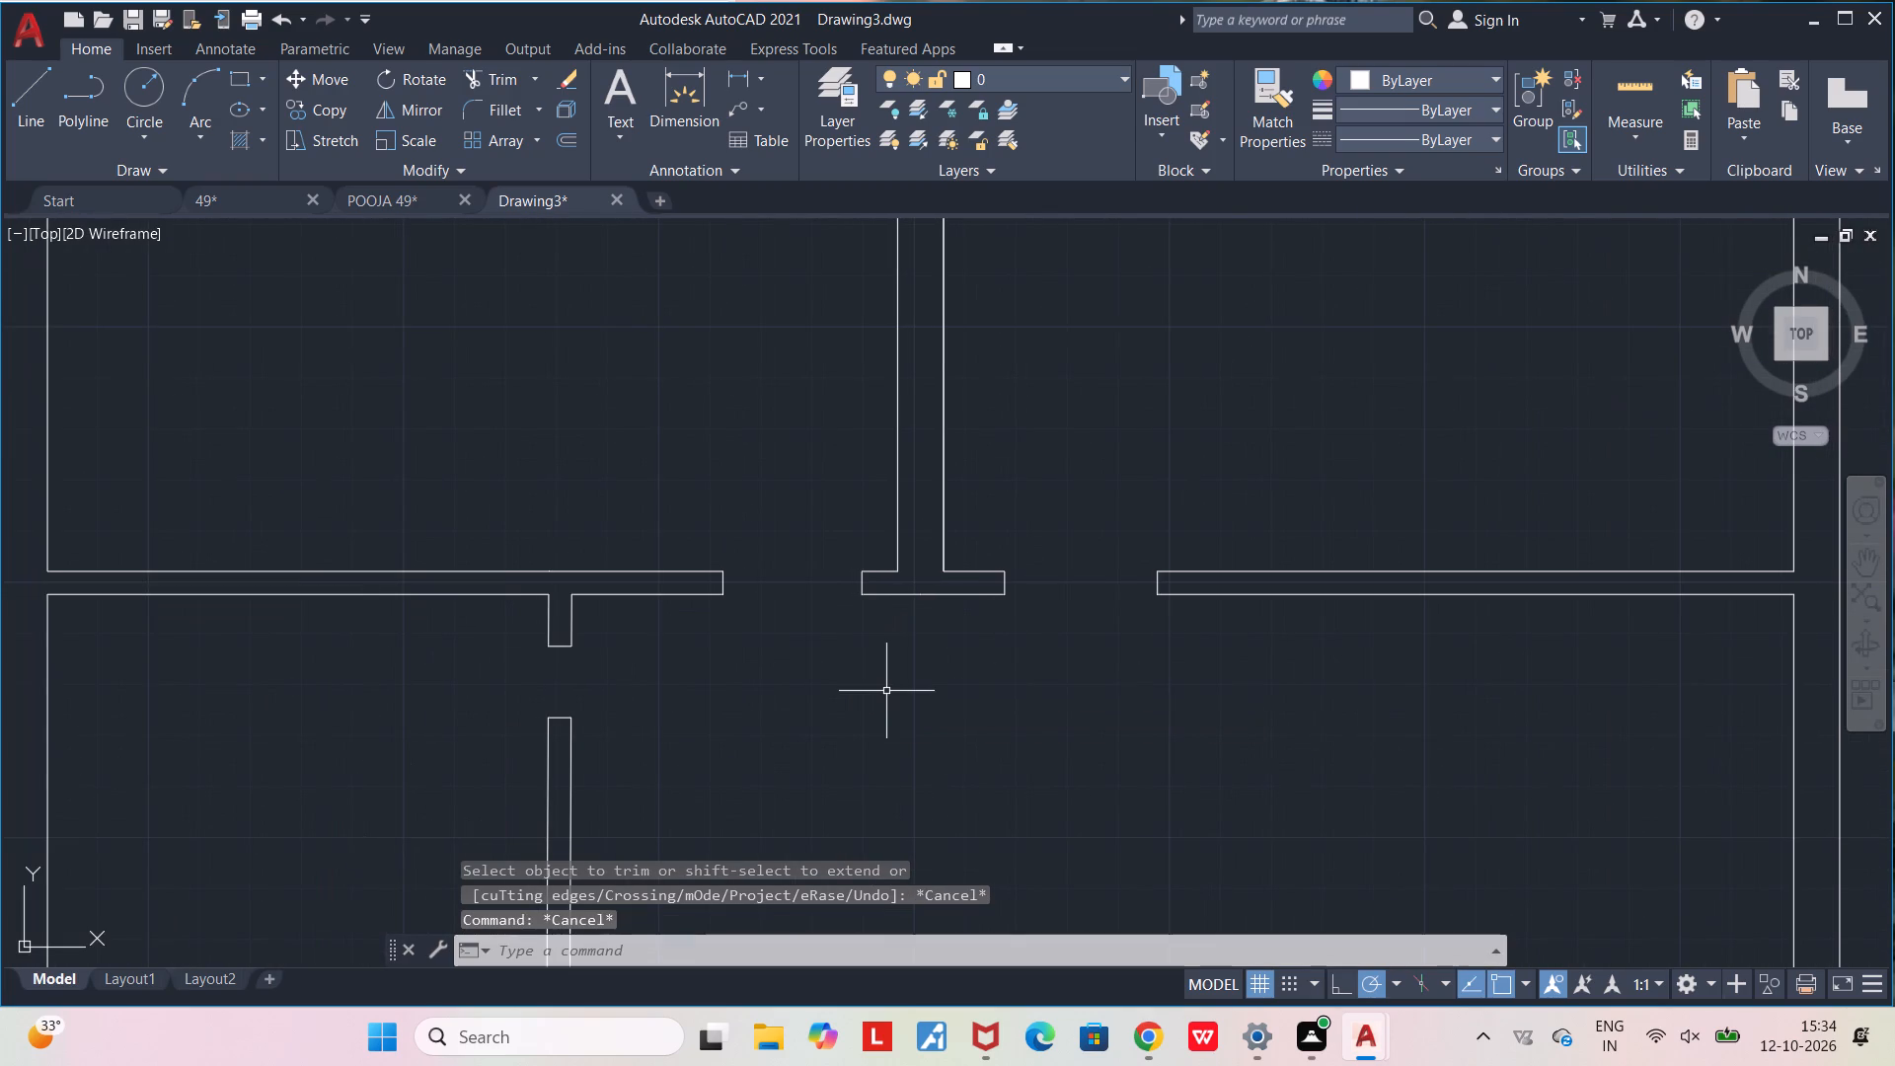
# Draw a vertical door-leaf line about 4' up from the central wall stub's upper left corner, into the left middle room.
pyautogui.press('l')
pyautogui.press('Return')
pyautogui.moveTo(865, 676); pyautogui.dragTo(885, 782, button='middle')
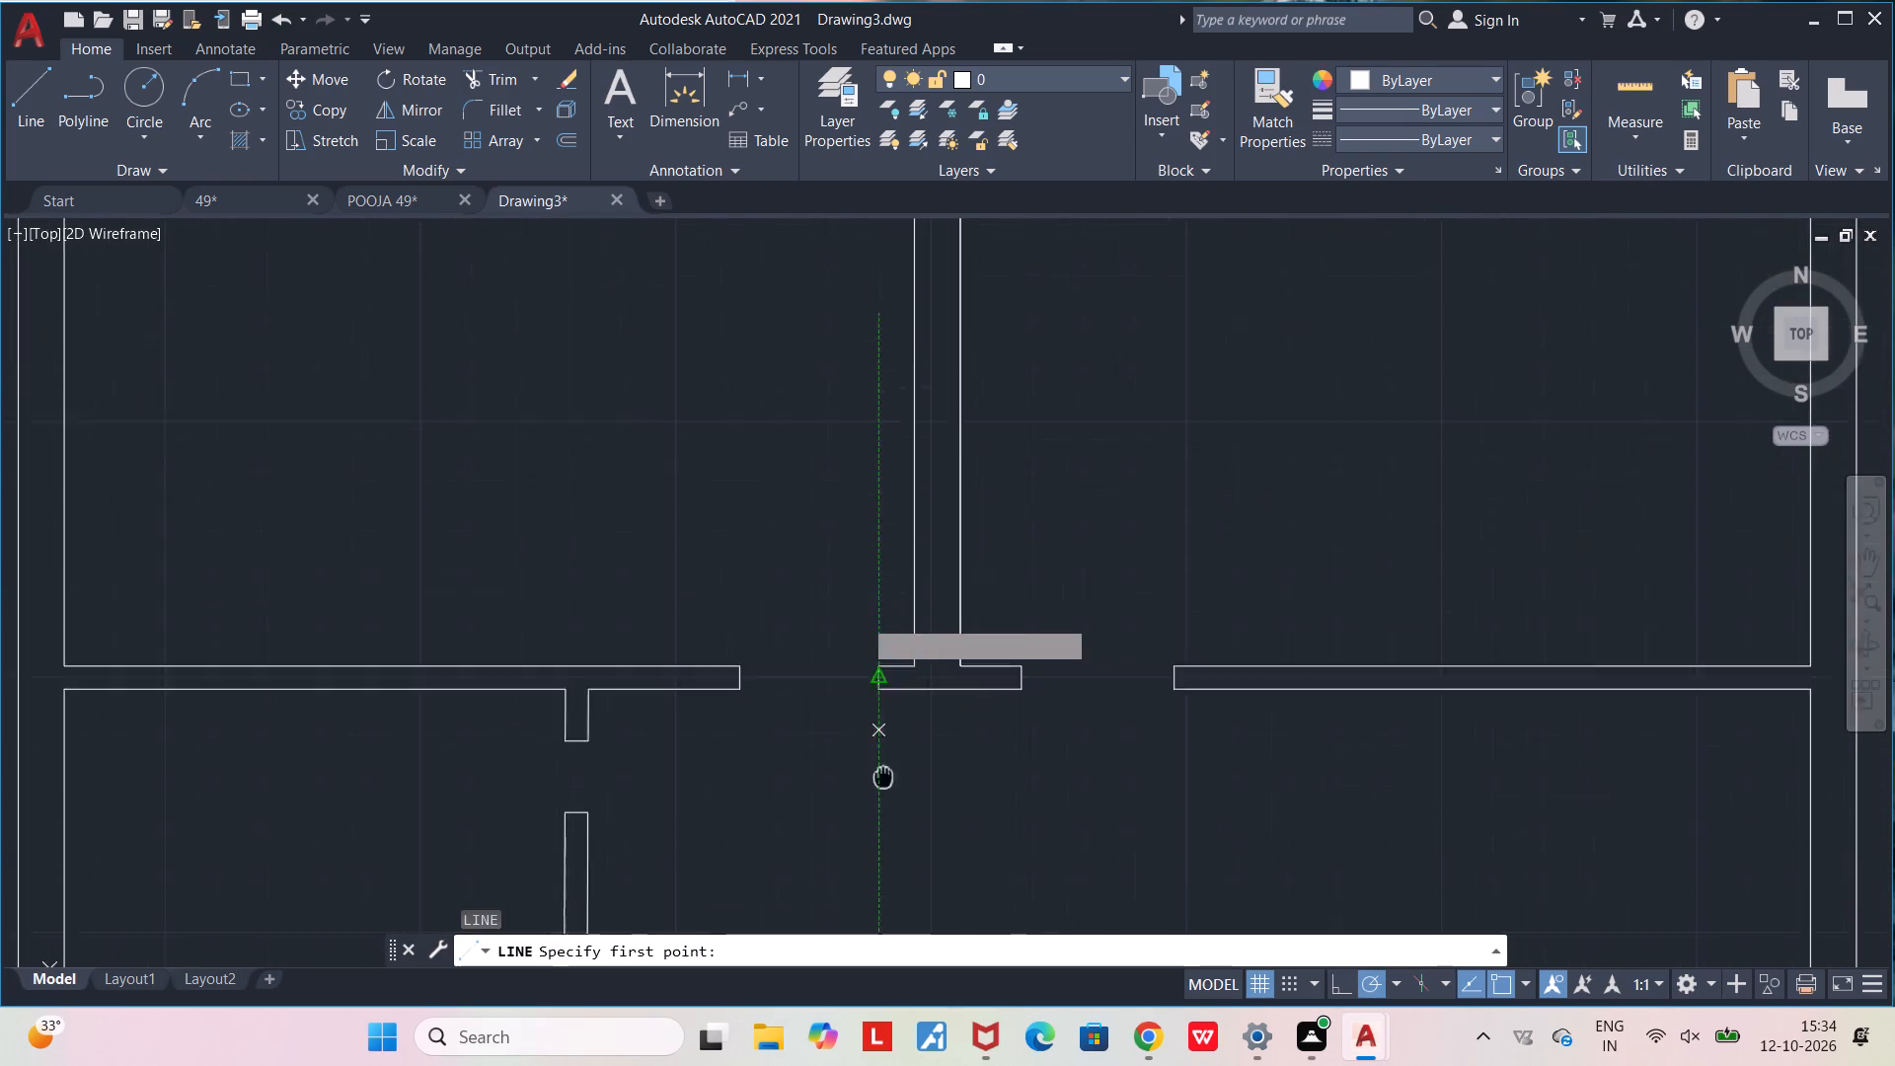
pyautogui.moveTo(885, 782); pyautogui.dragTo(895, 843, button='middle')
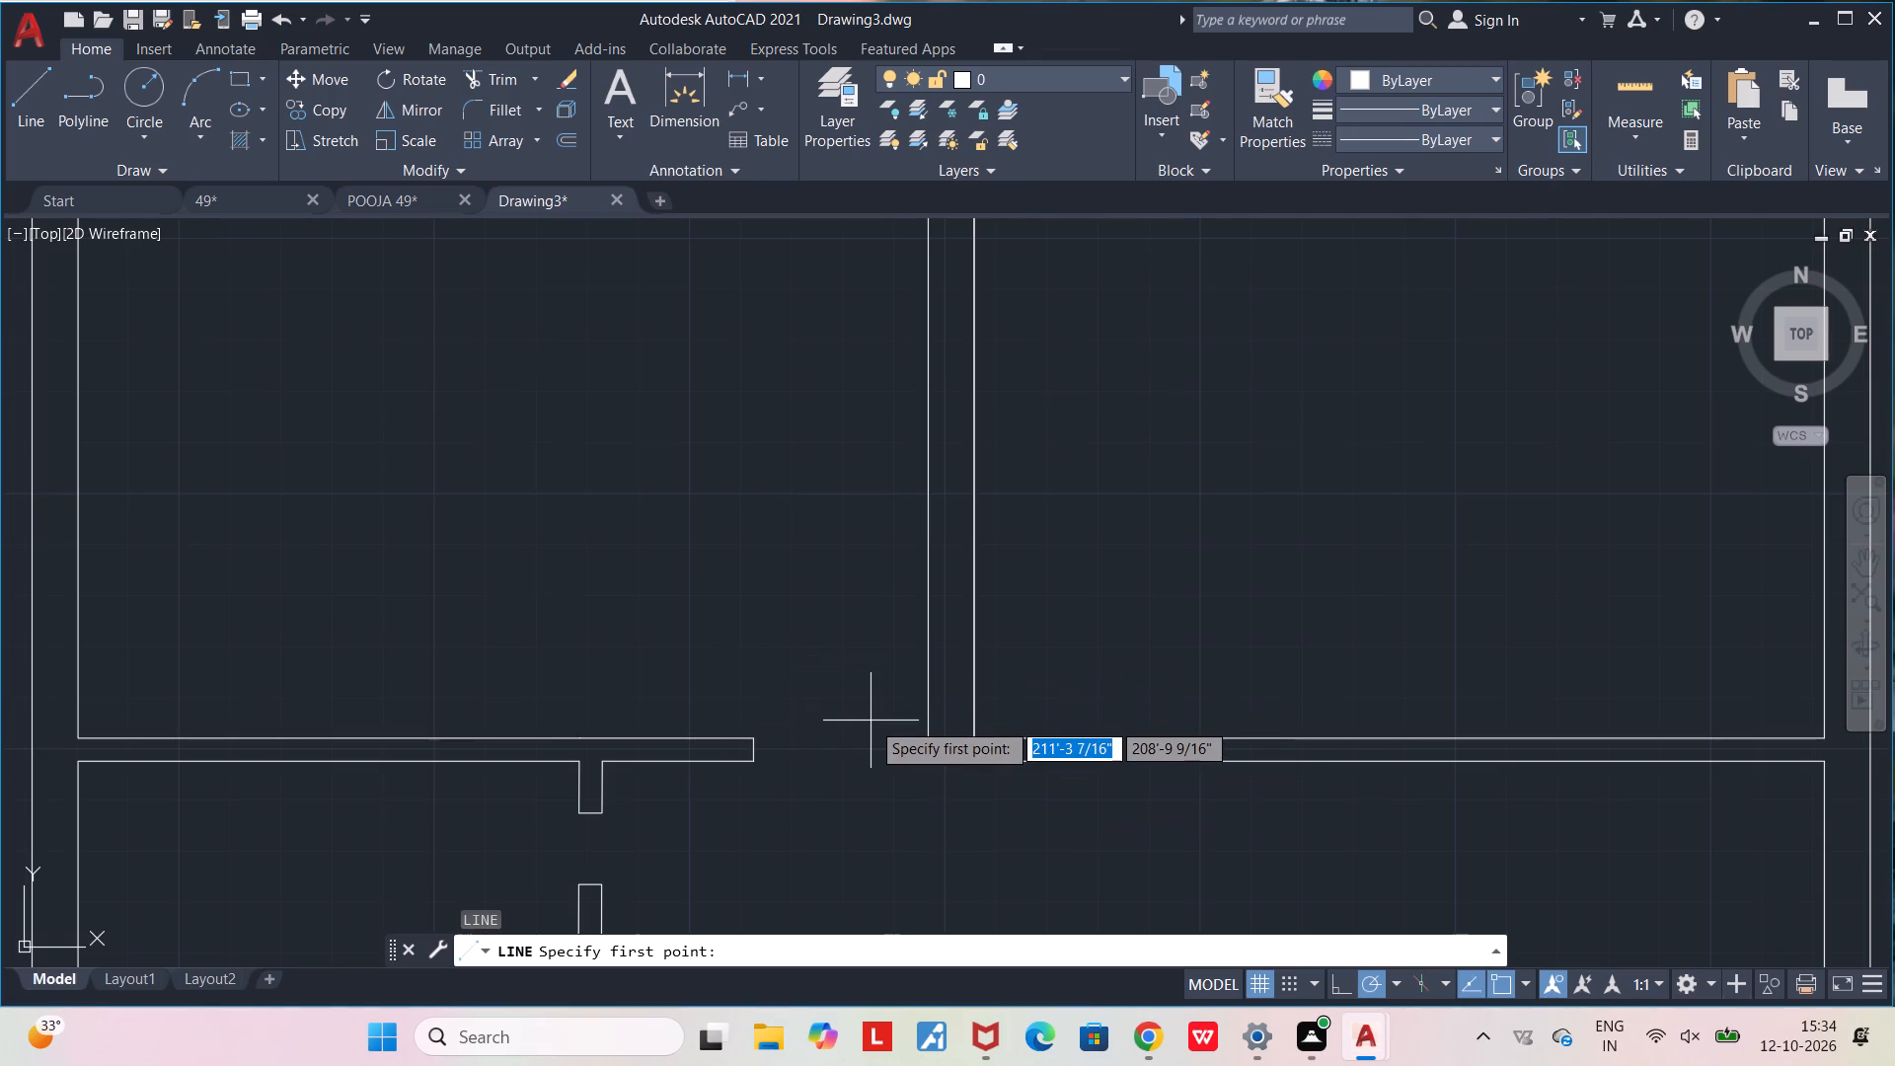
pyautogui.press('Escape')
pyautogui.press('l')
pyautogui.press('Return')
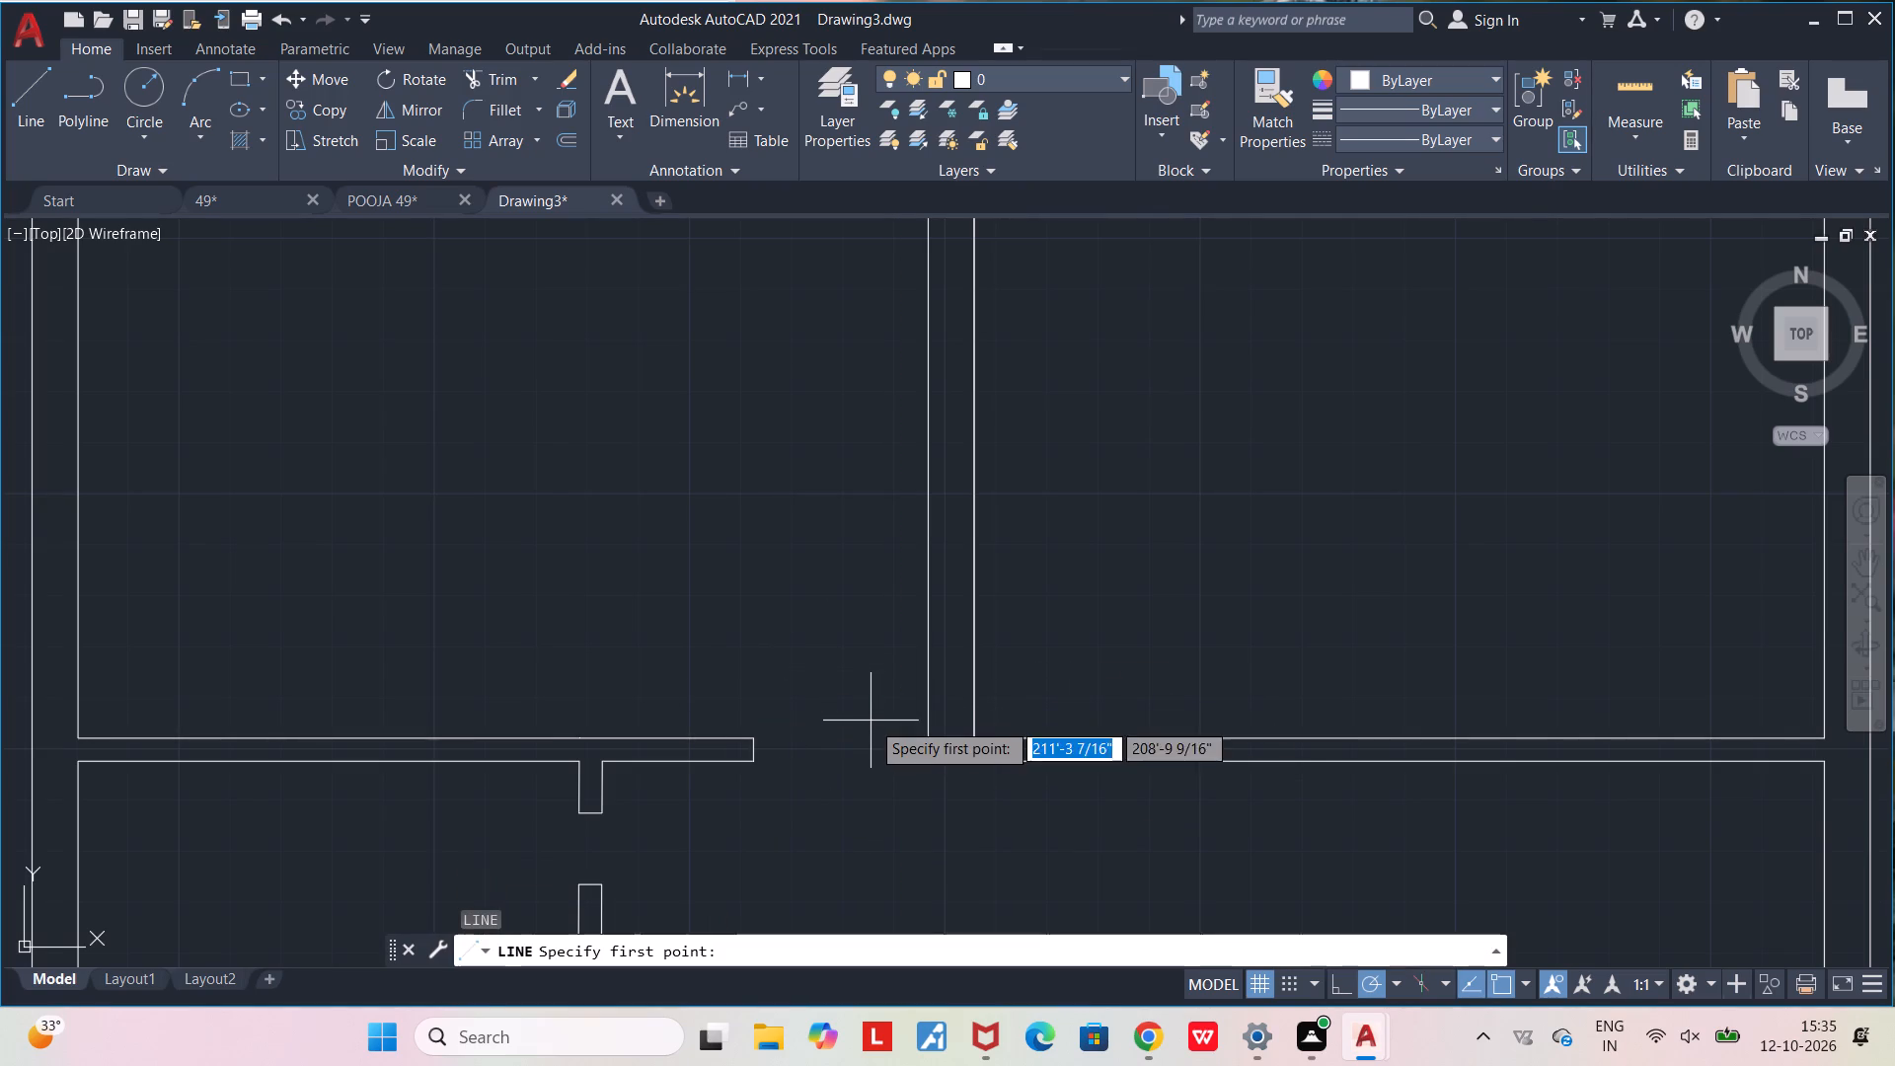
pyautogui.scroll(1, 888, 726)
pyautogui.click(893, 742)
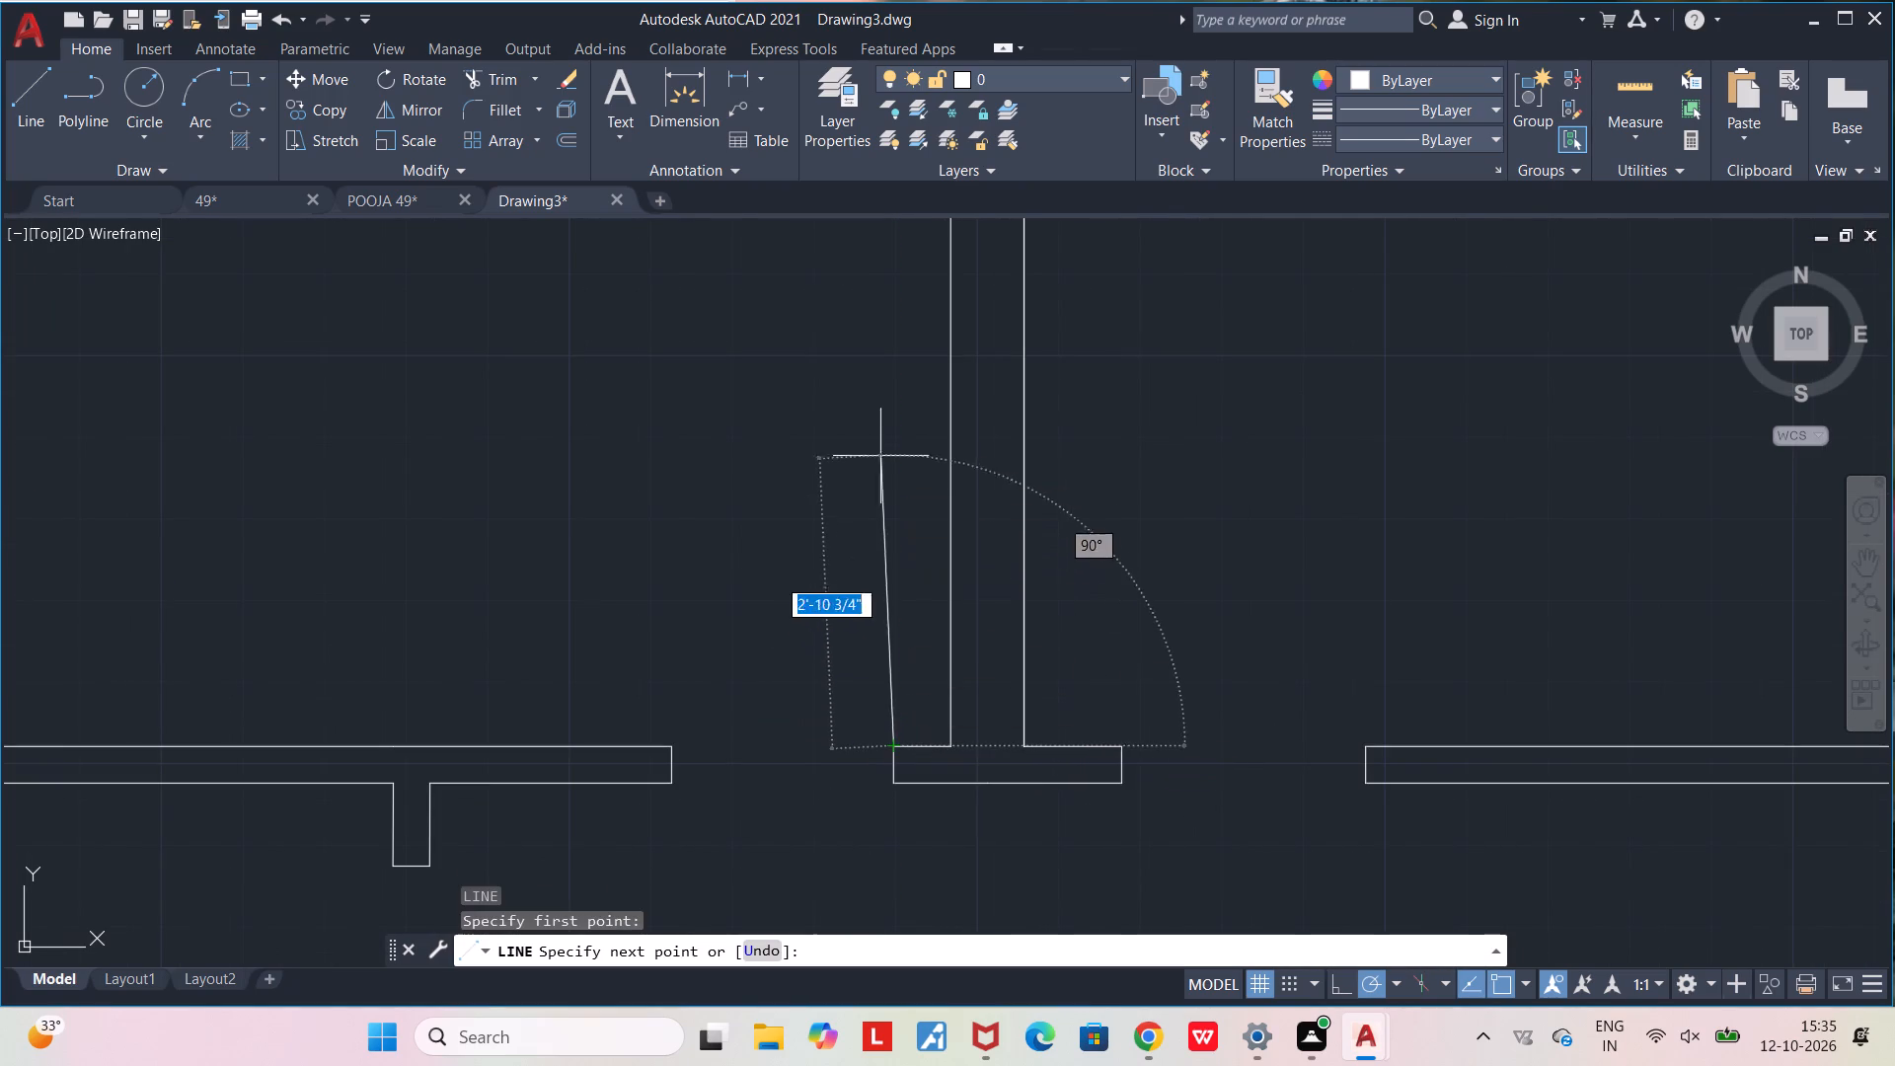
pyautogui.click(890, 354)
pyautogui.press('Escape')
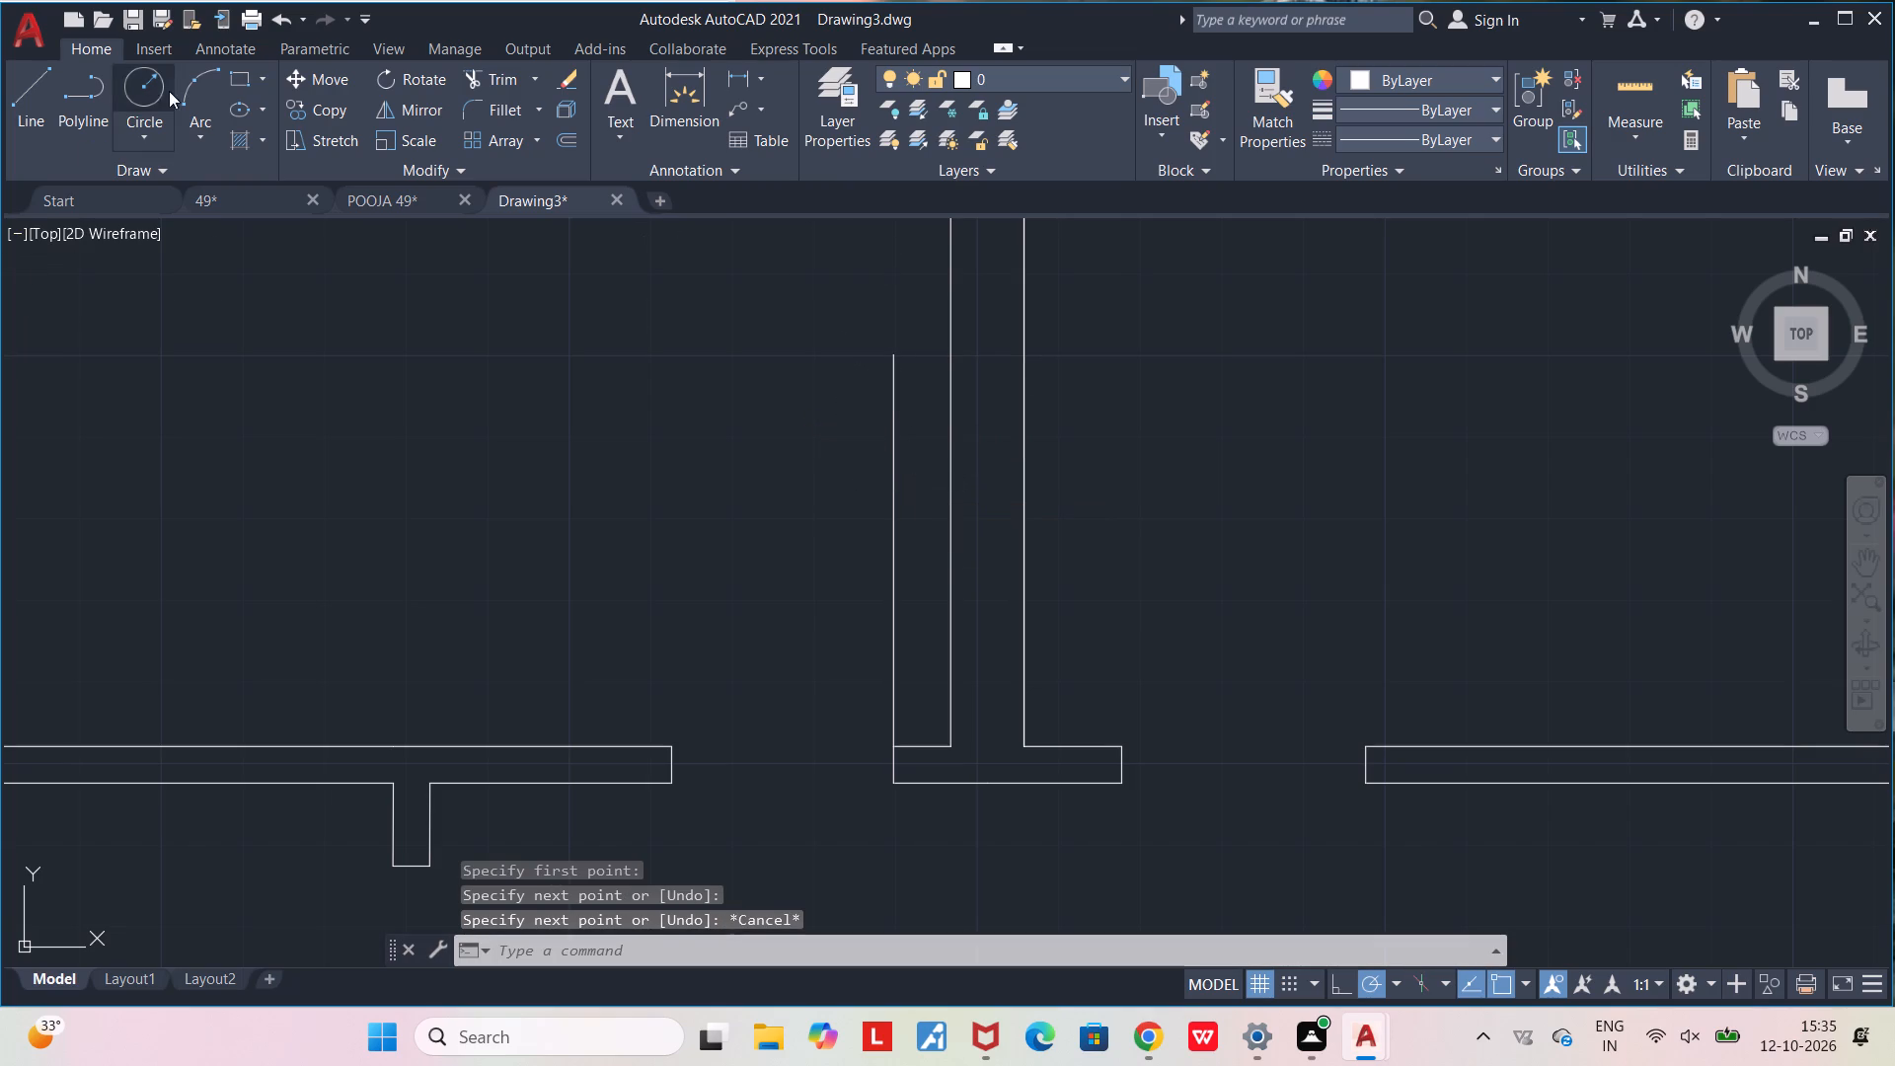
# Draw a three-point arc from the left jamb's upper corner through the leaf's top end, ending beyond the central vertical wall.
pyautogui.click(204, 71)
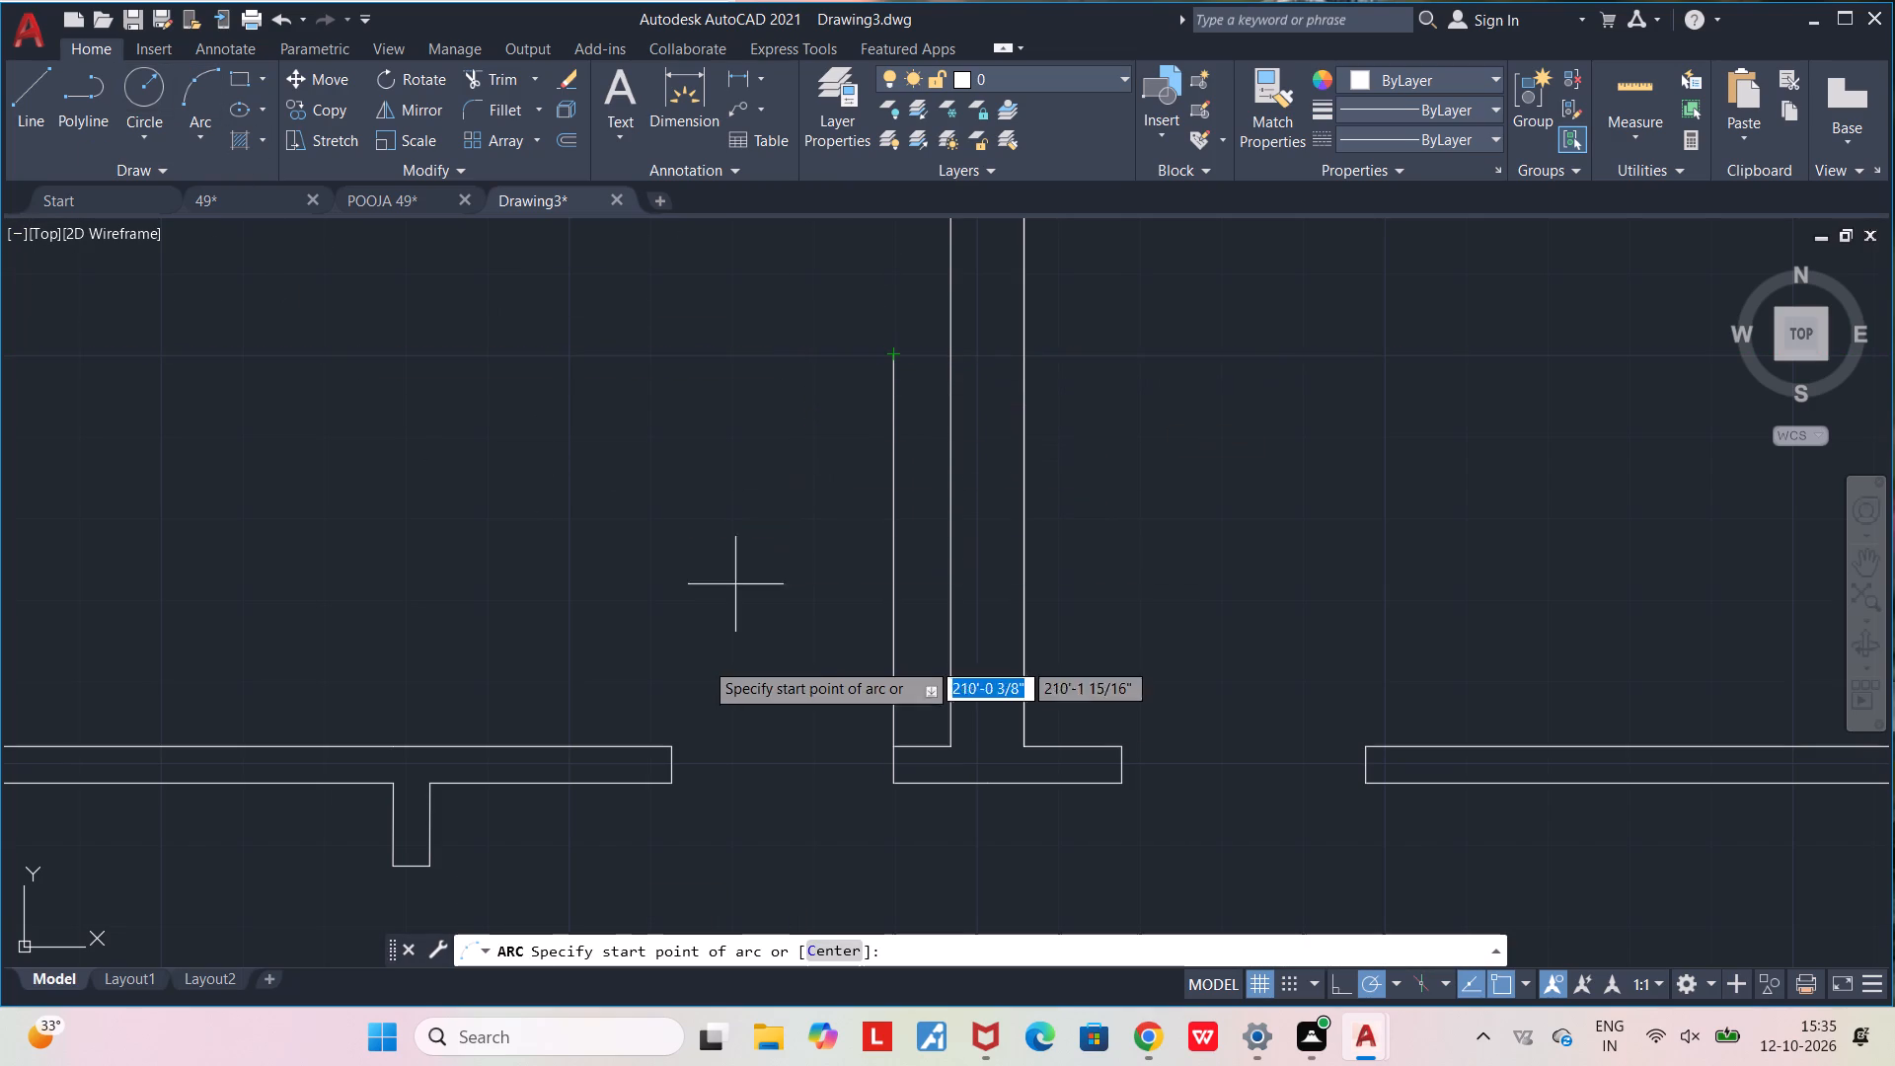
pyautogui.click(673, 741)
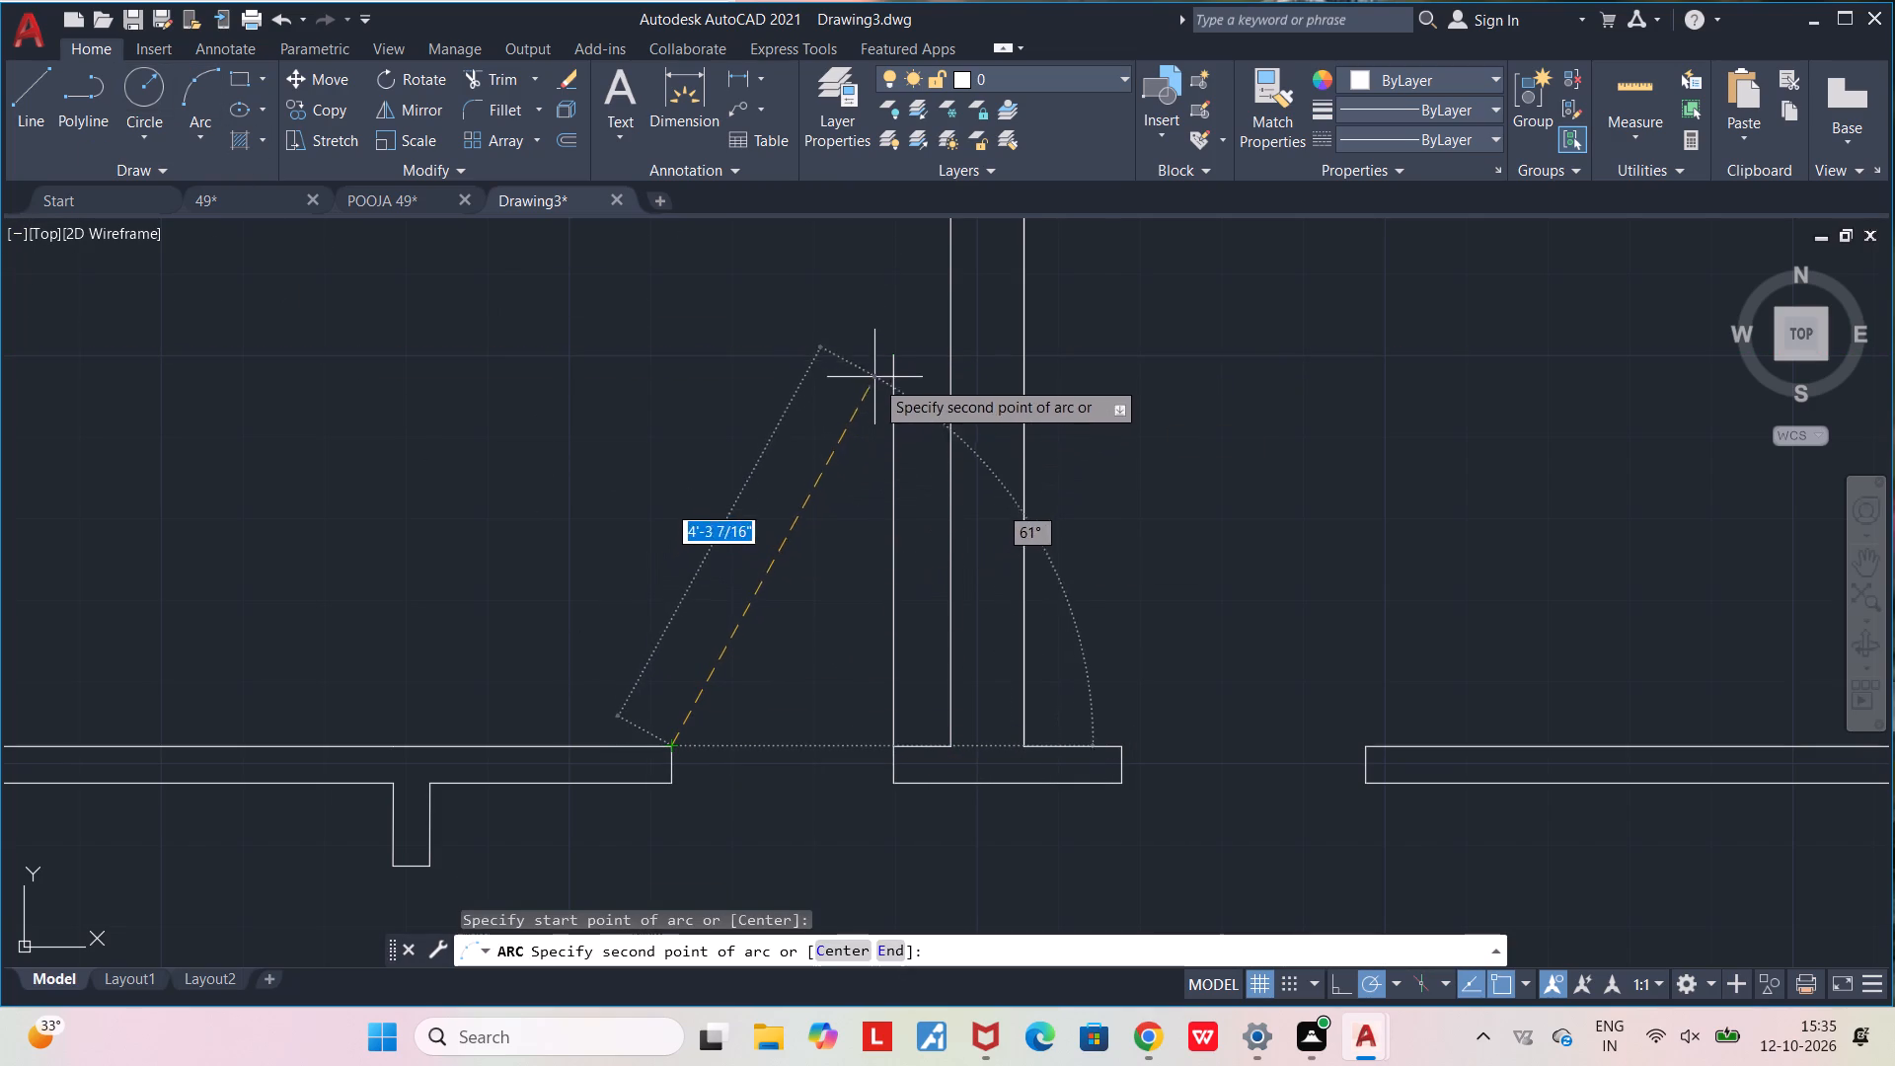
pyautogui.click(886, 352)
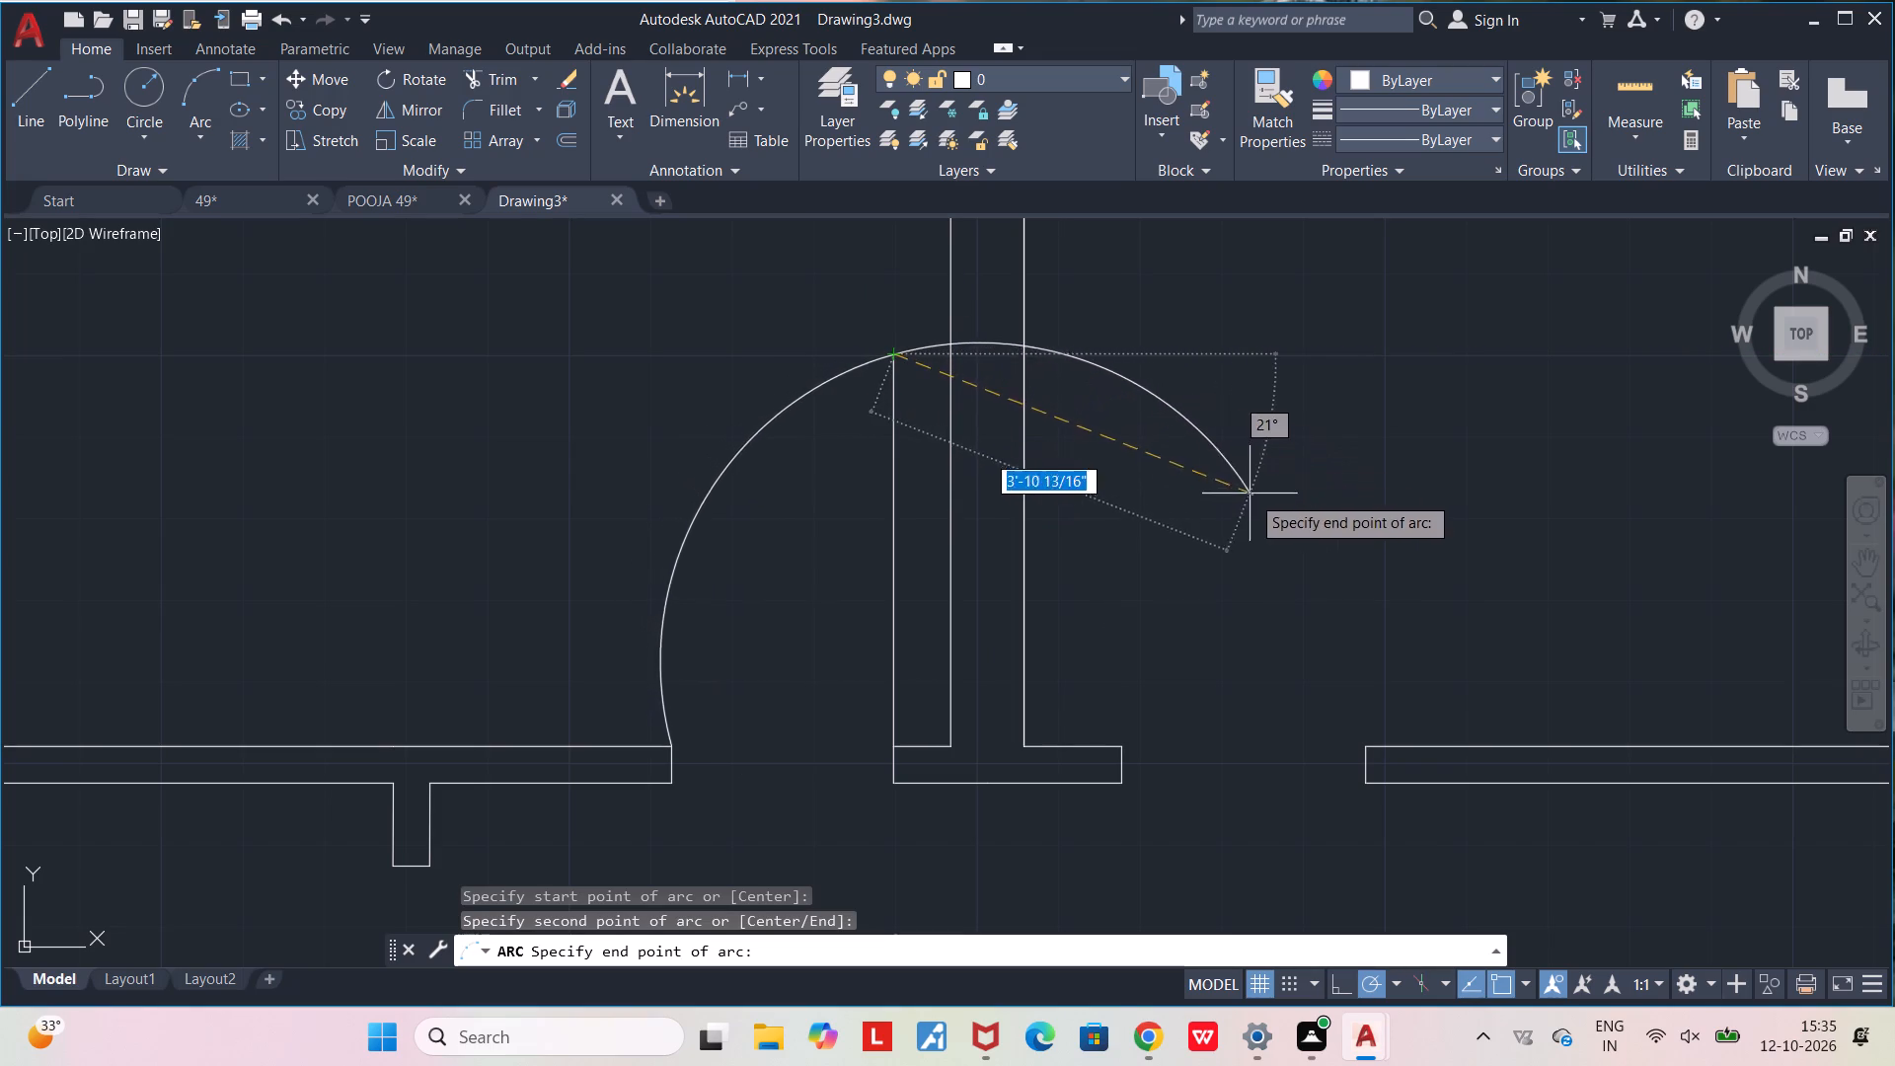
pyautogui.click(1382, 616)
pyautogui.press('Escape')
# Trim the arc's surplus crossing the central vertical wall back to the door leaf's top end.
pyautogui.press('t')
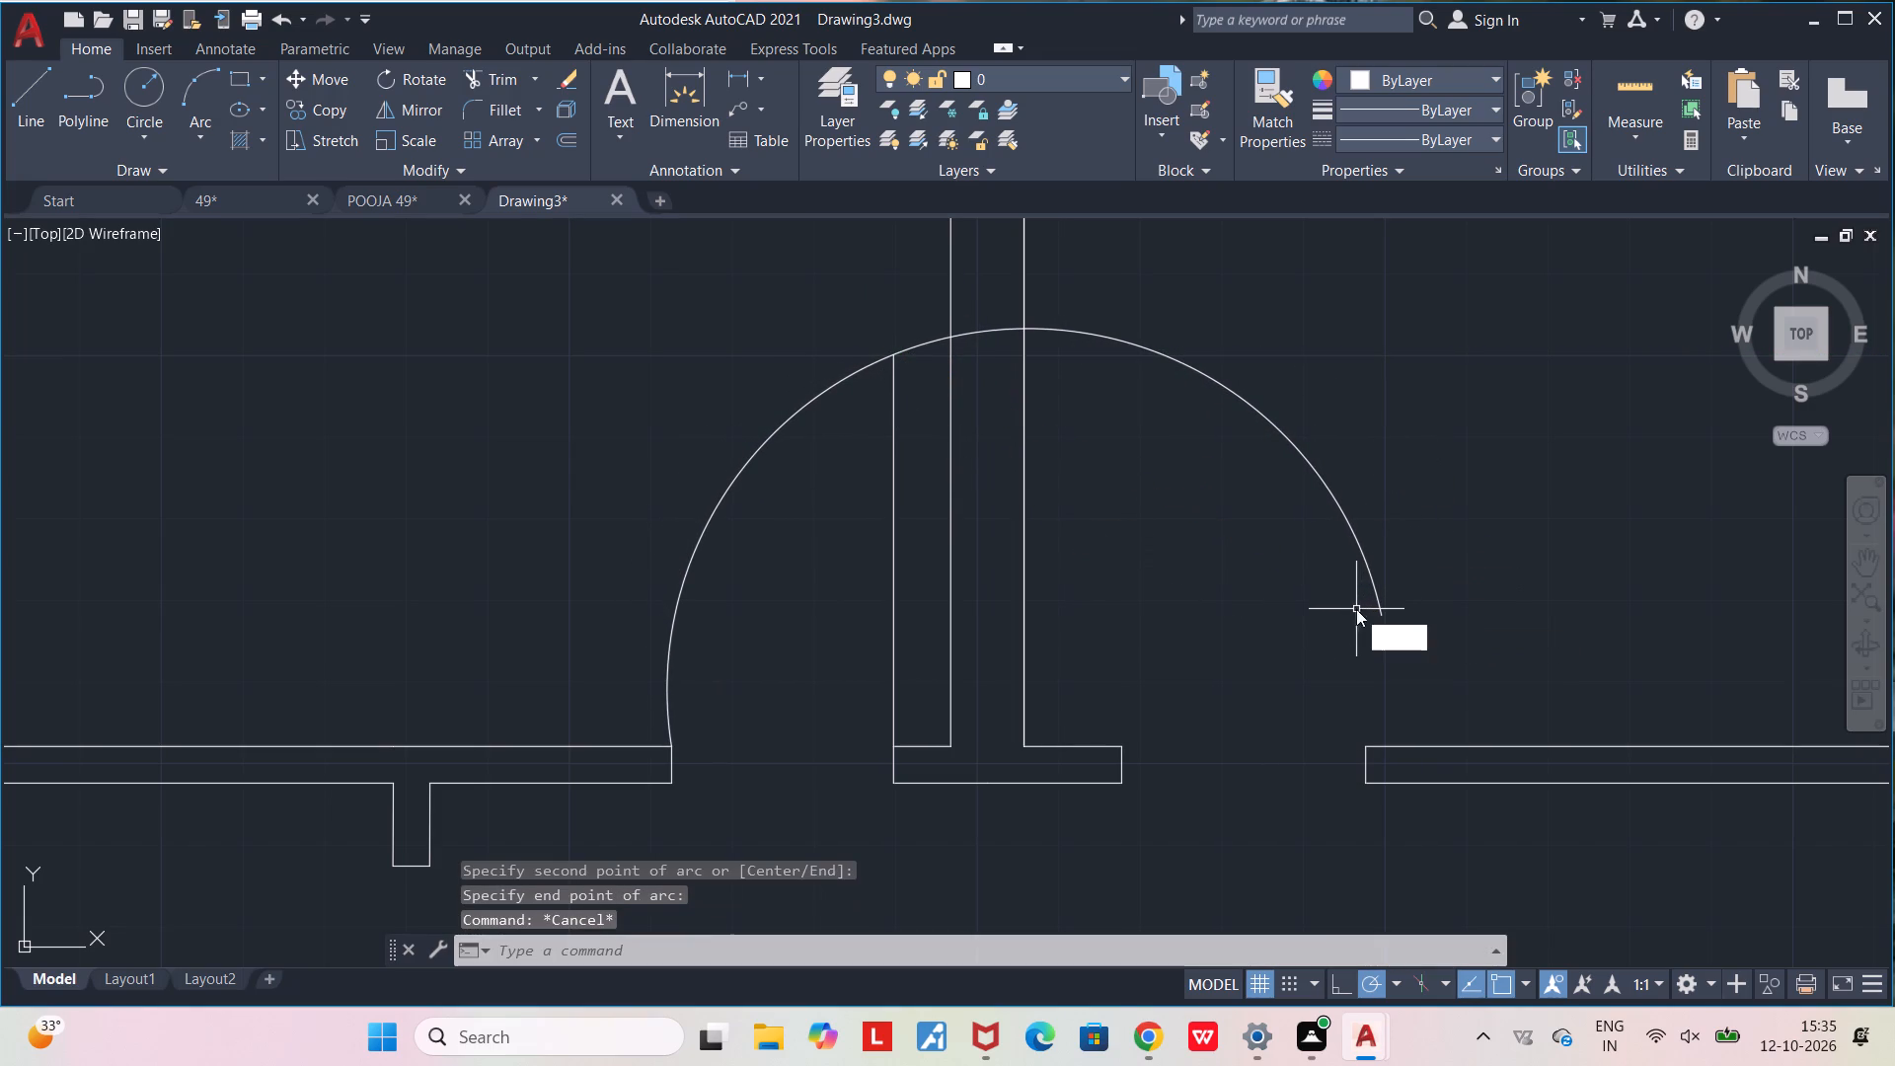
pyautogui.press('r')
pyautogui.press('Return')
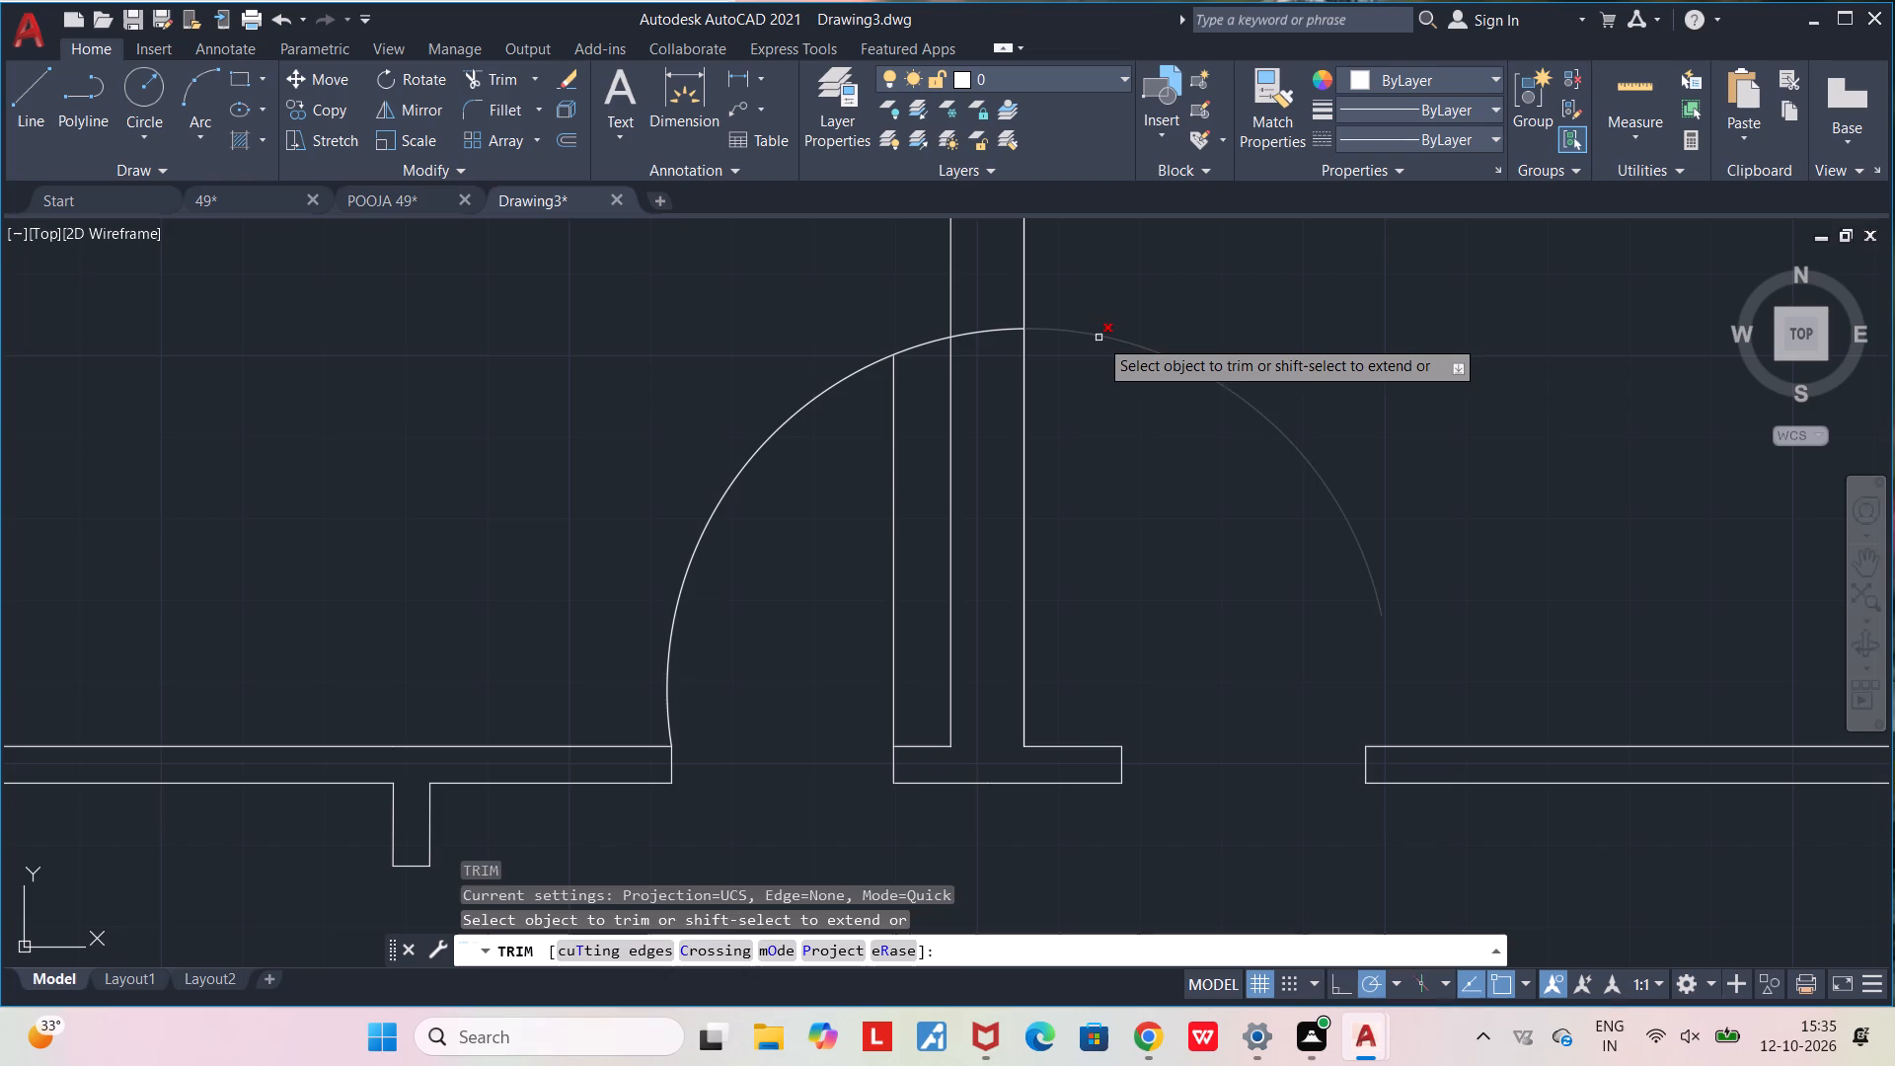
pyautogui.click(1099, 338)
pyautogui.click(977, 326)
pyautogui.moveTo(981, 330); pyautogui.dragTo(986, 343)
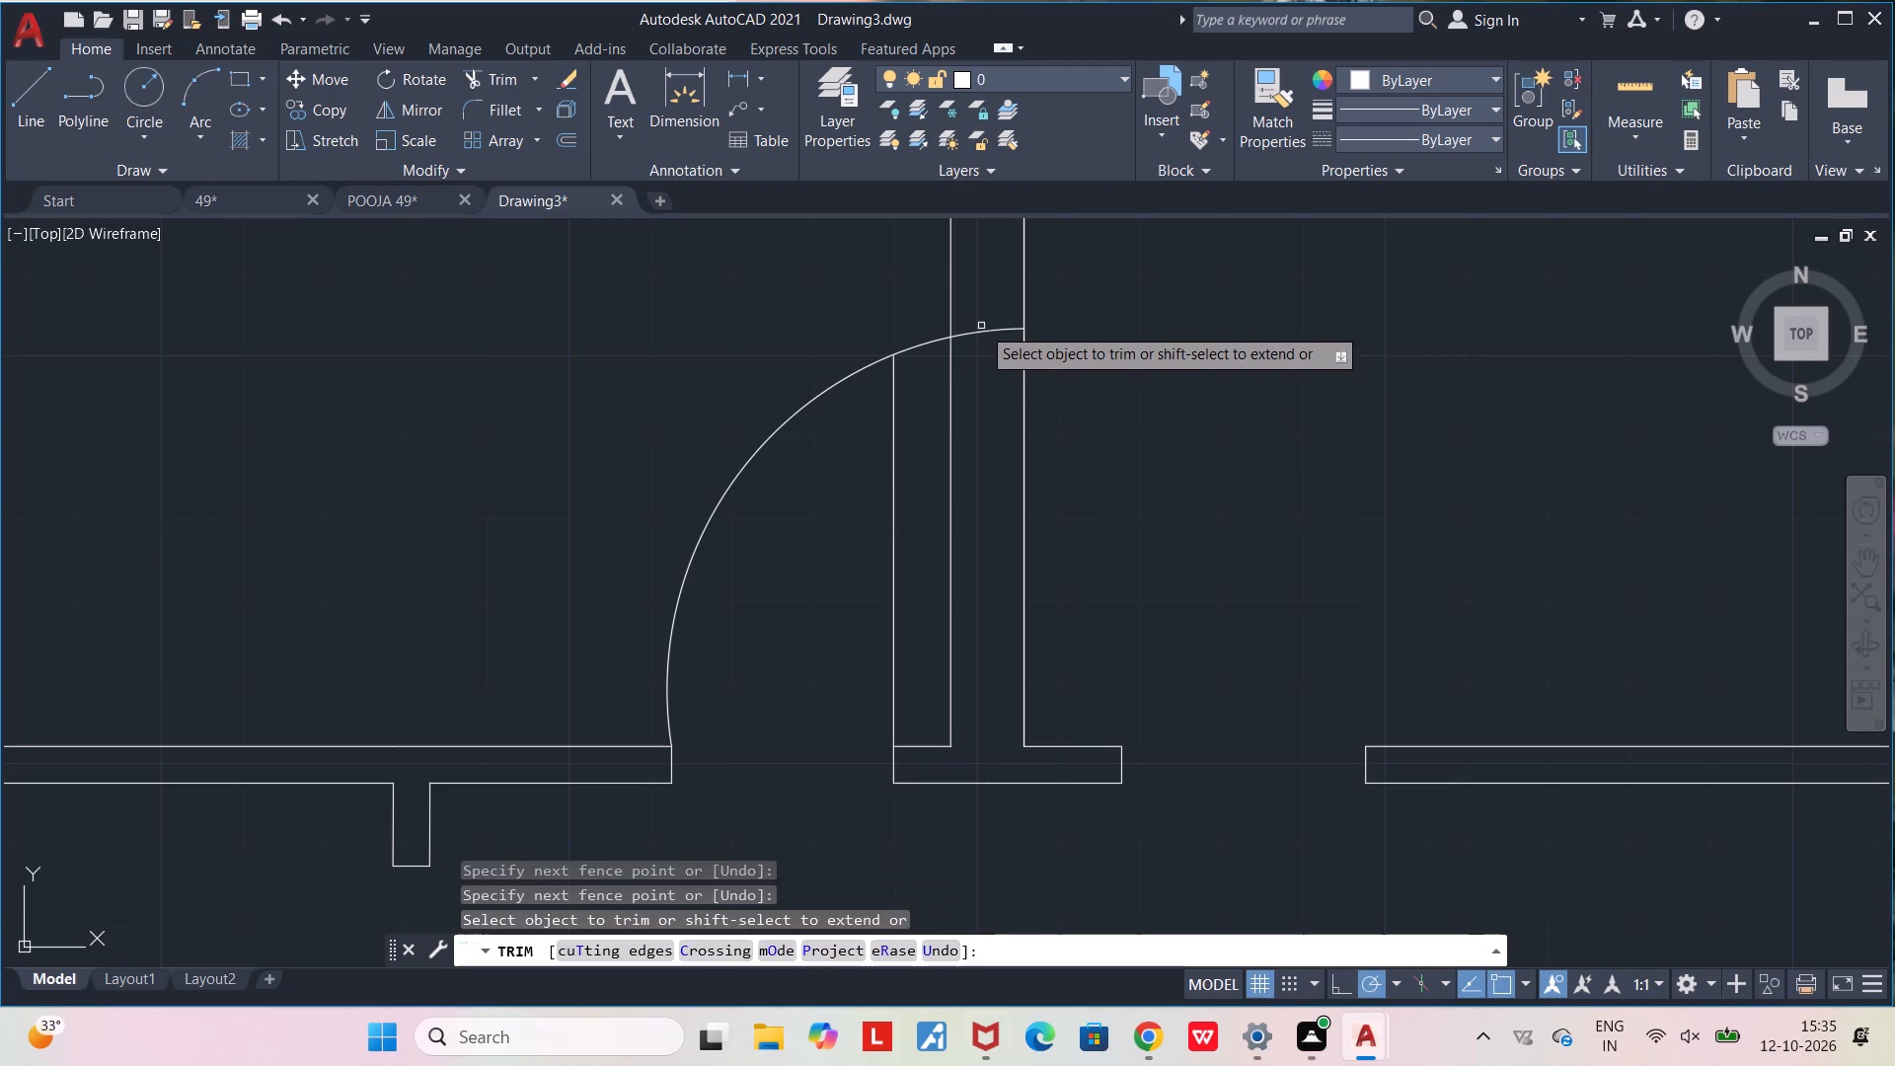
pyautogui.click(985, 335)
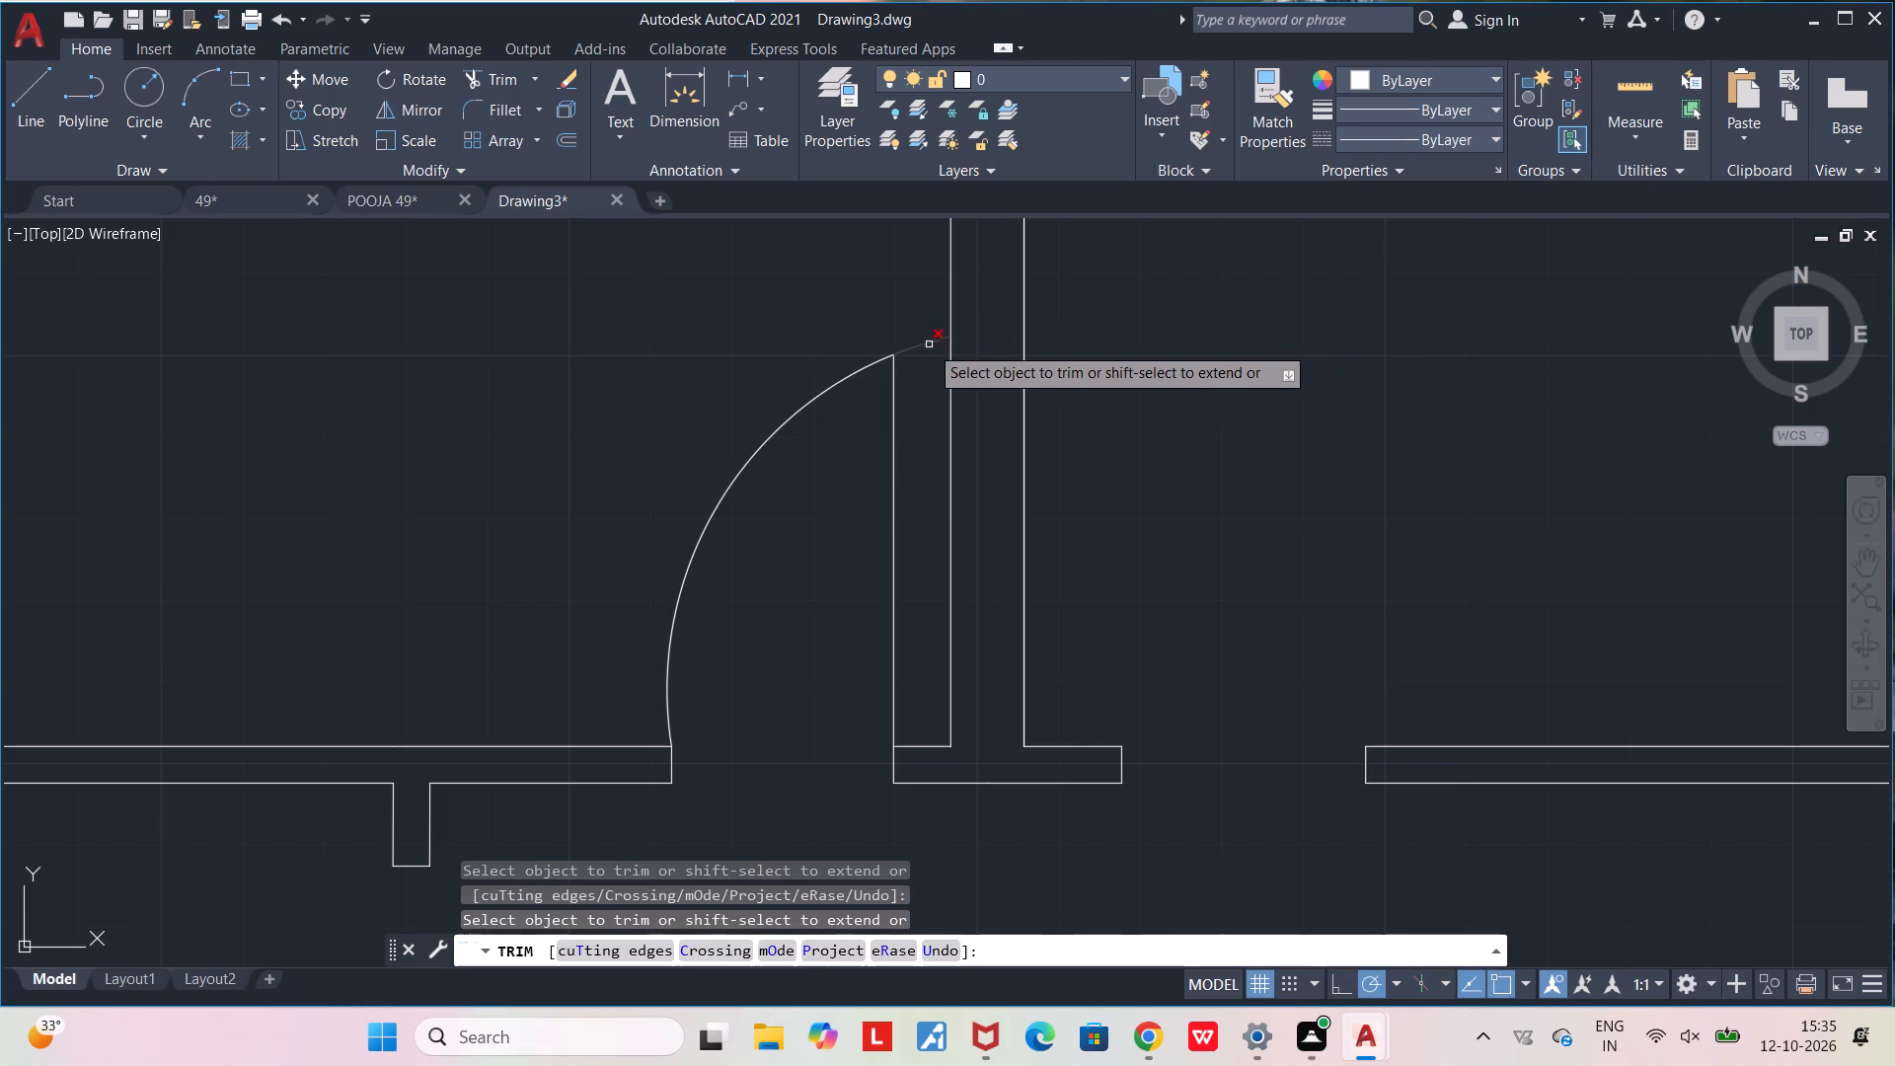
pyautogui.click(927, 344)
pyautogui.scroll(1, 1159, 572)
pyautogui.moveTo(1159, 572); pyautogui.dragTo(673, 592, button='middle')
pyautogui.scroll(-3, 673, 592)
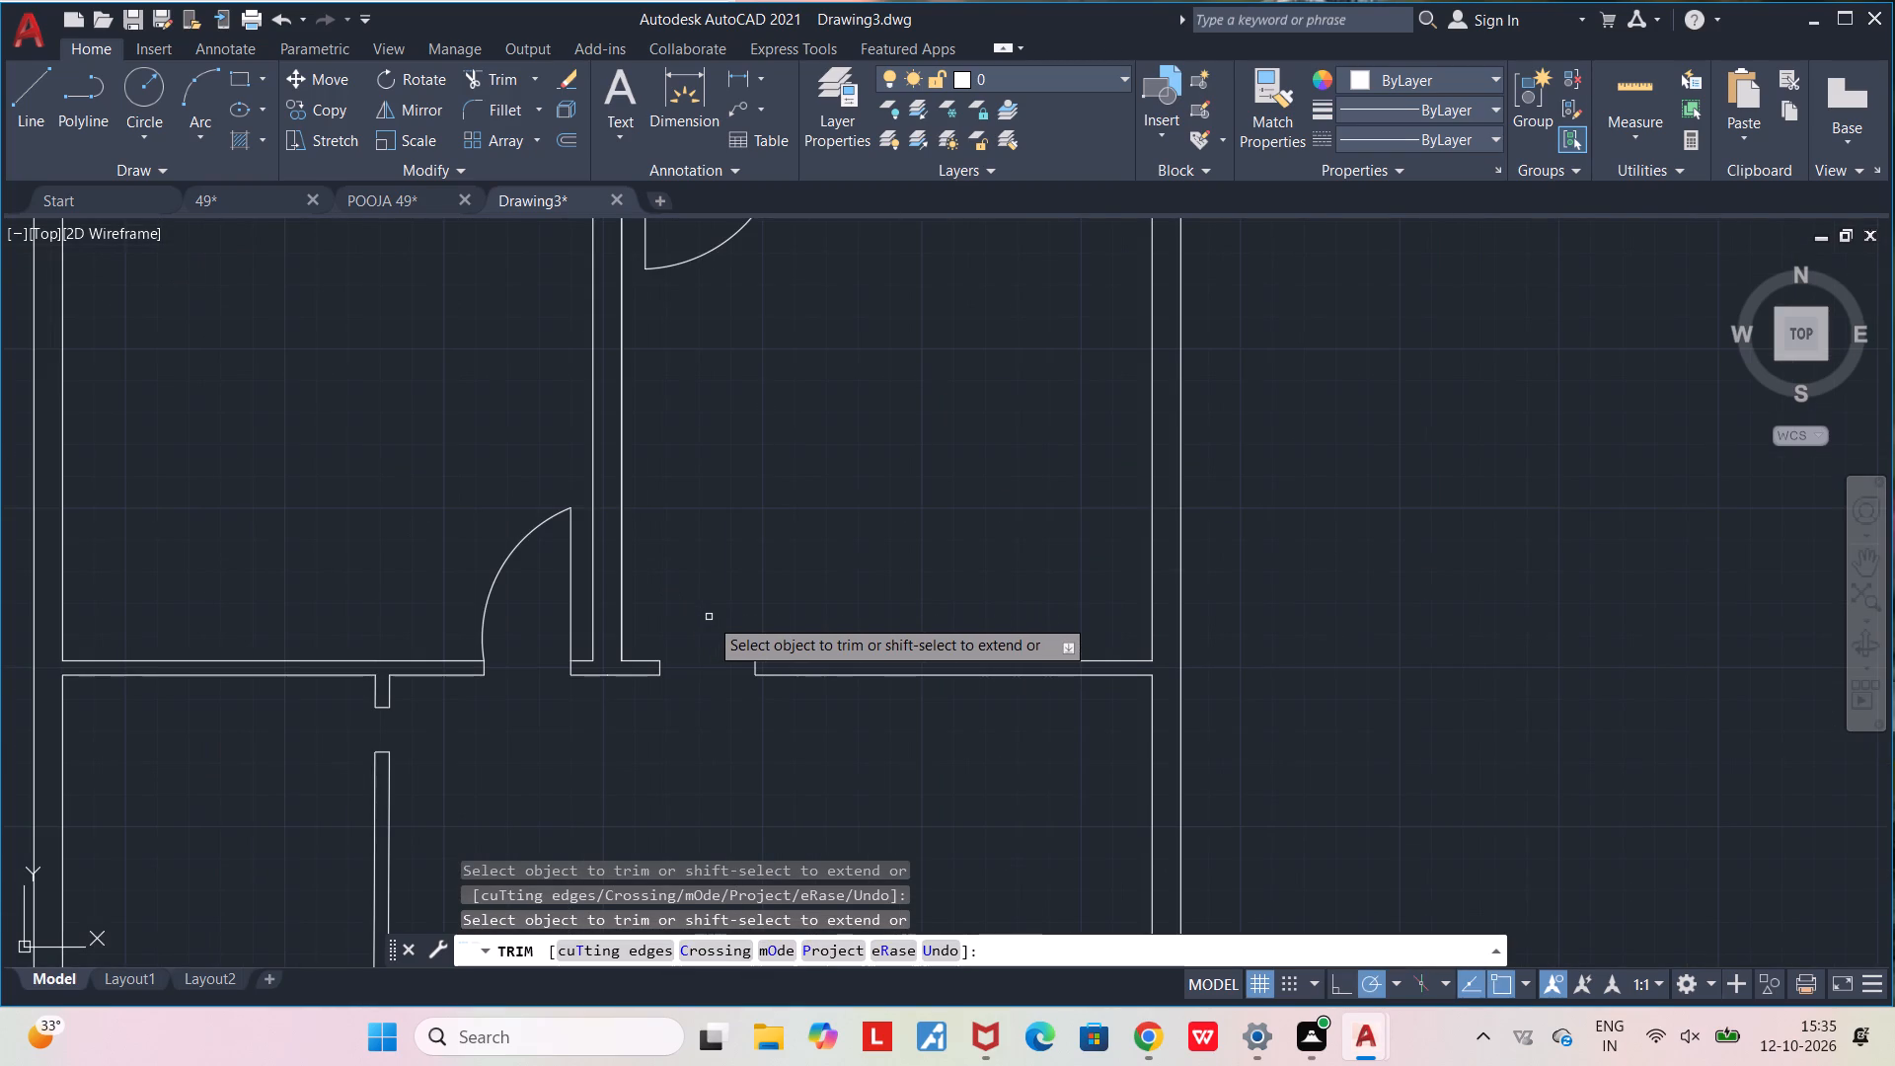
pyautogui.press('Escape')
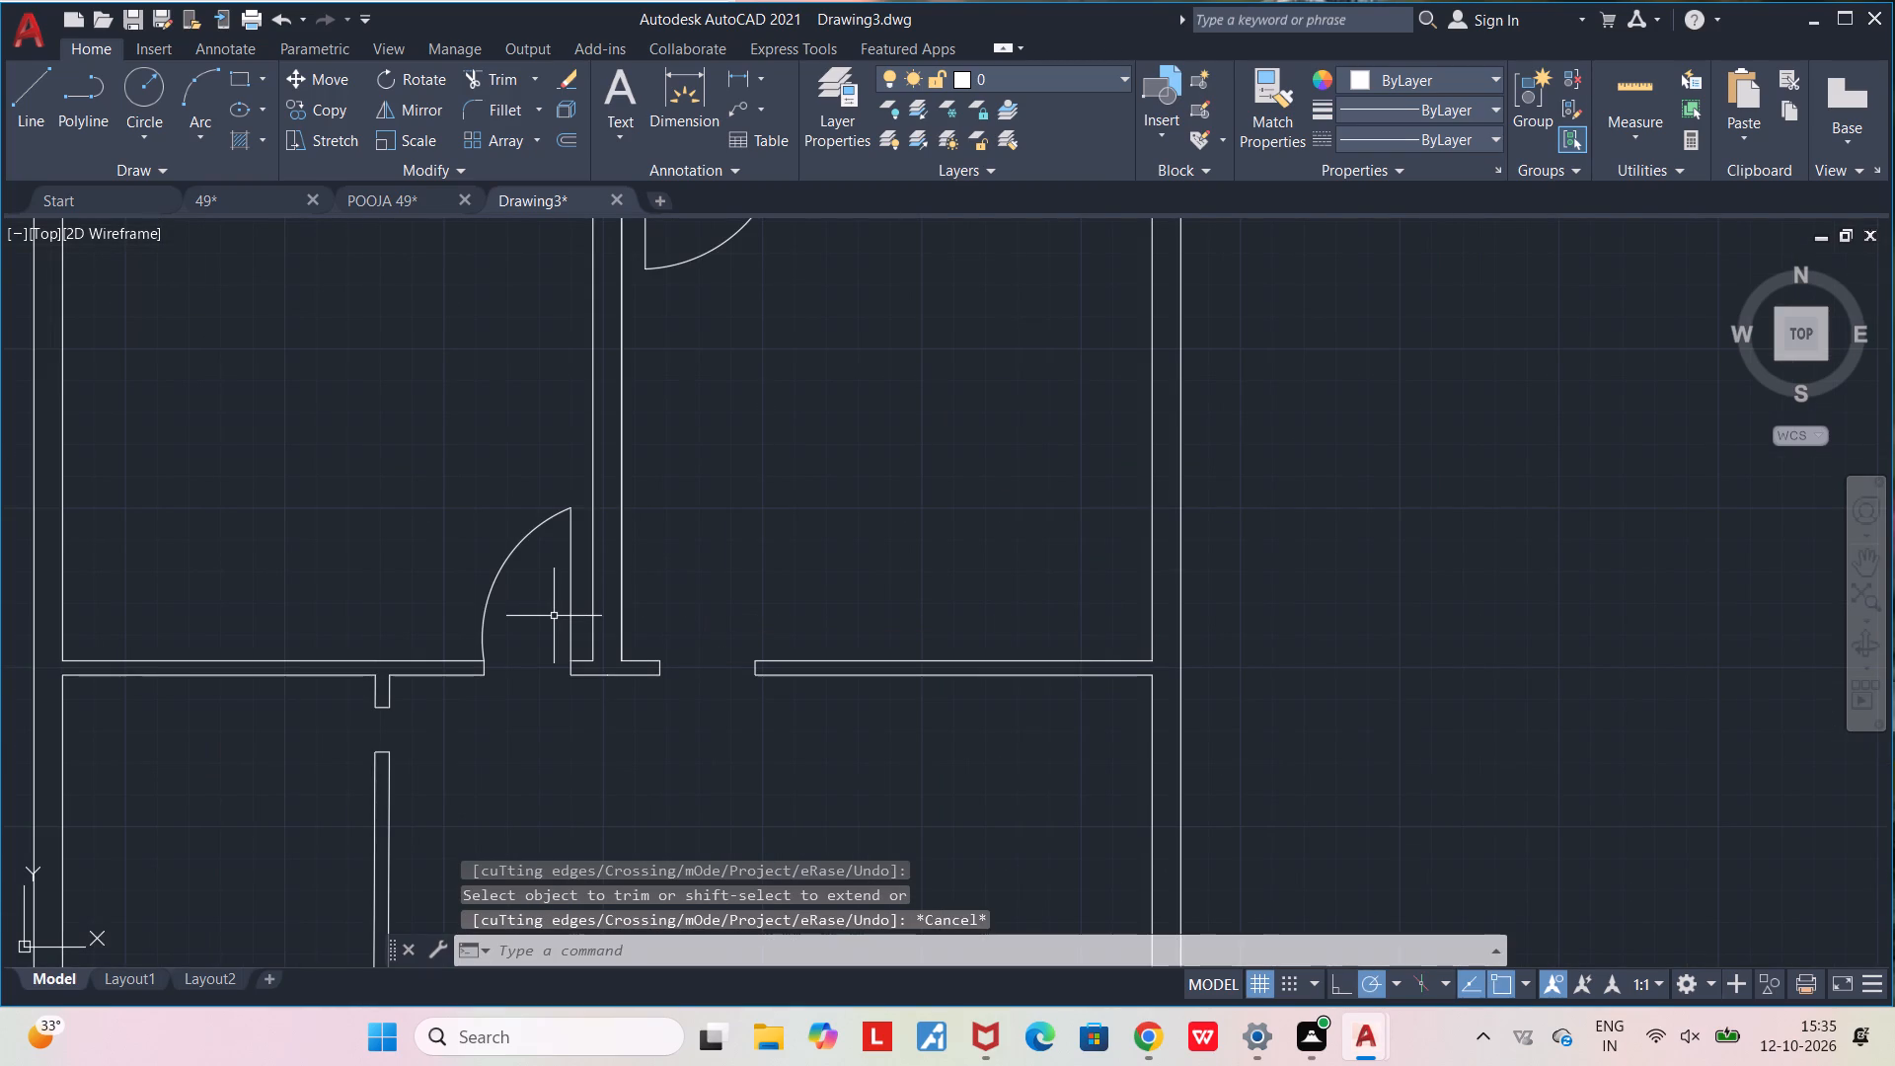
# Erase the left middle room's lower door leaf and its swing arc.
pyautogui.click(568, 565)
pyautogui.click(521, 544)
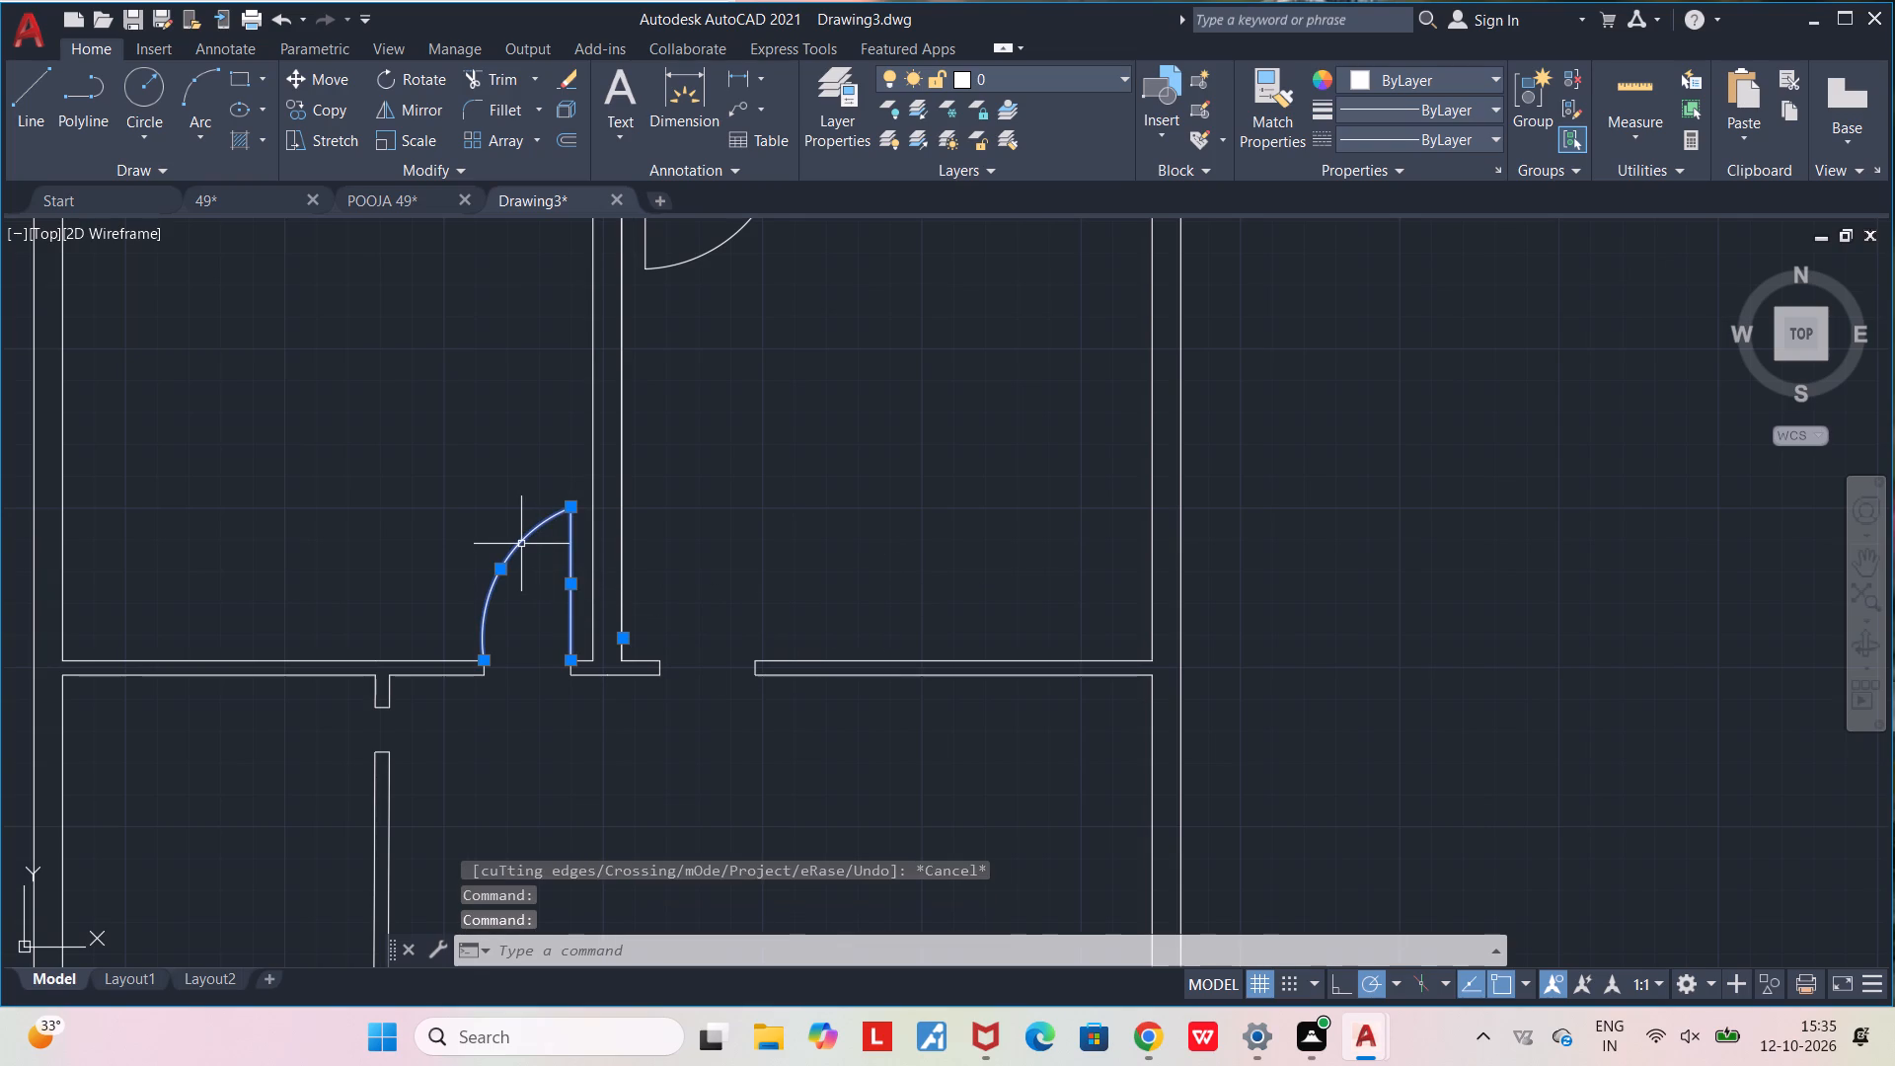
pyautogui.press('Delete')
# Draw a shorter vertical door-leaf line up from the central wall stub's upper left corner into the left middle room.
pyautogui.moveTo(513, 579); pyautogui.dragTo(665, 639, button='middle')
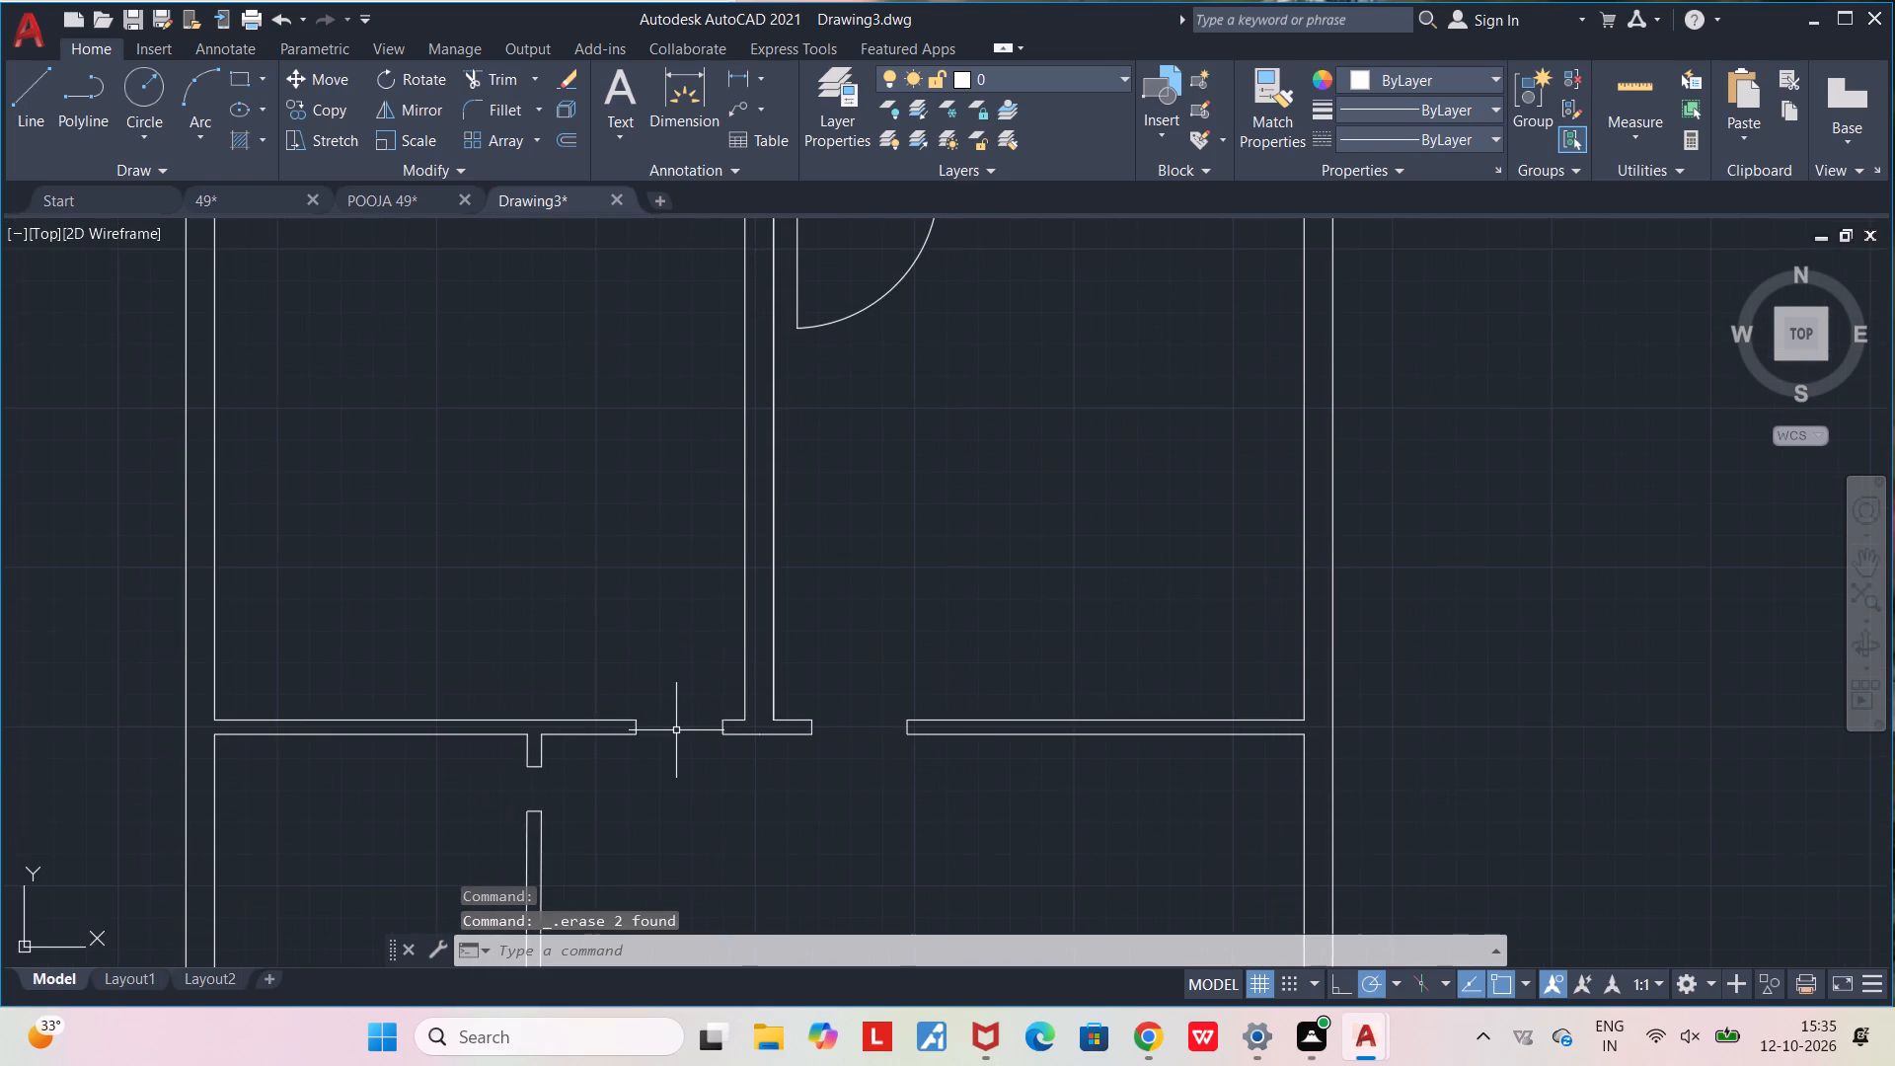
pyautogui.press('l')
pyautogui.press('Return')
pyautogui.scroll(1, 694, 733)
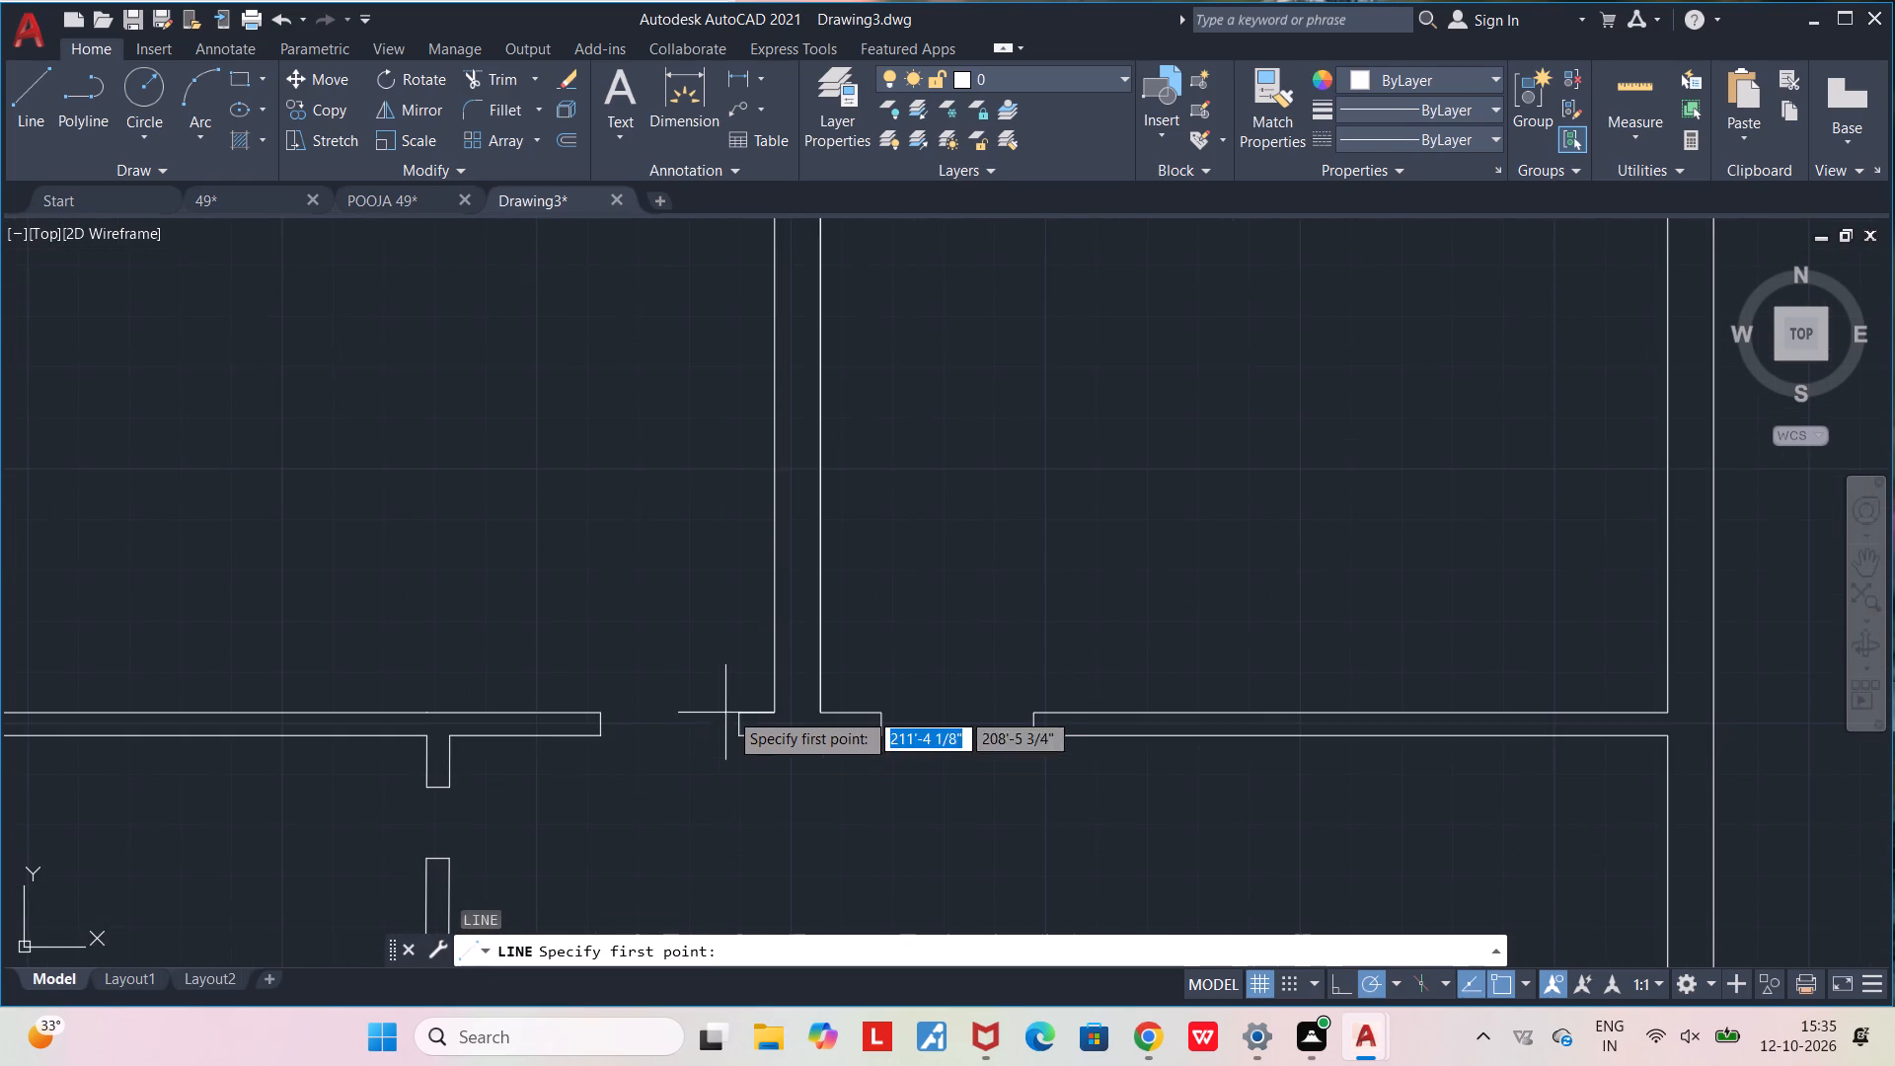
pyautogui.click(737, 707)
pyautogui.click(731, 528)
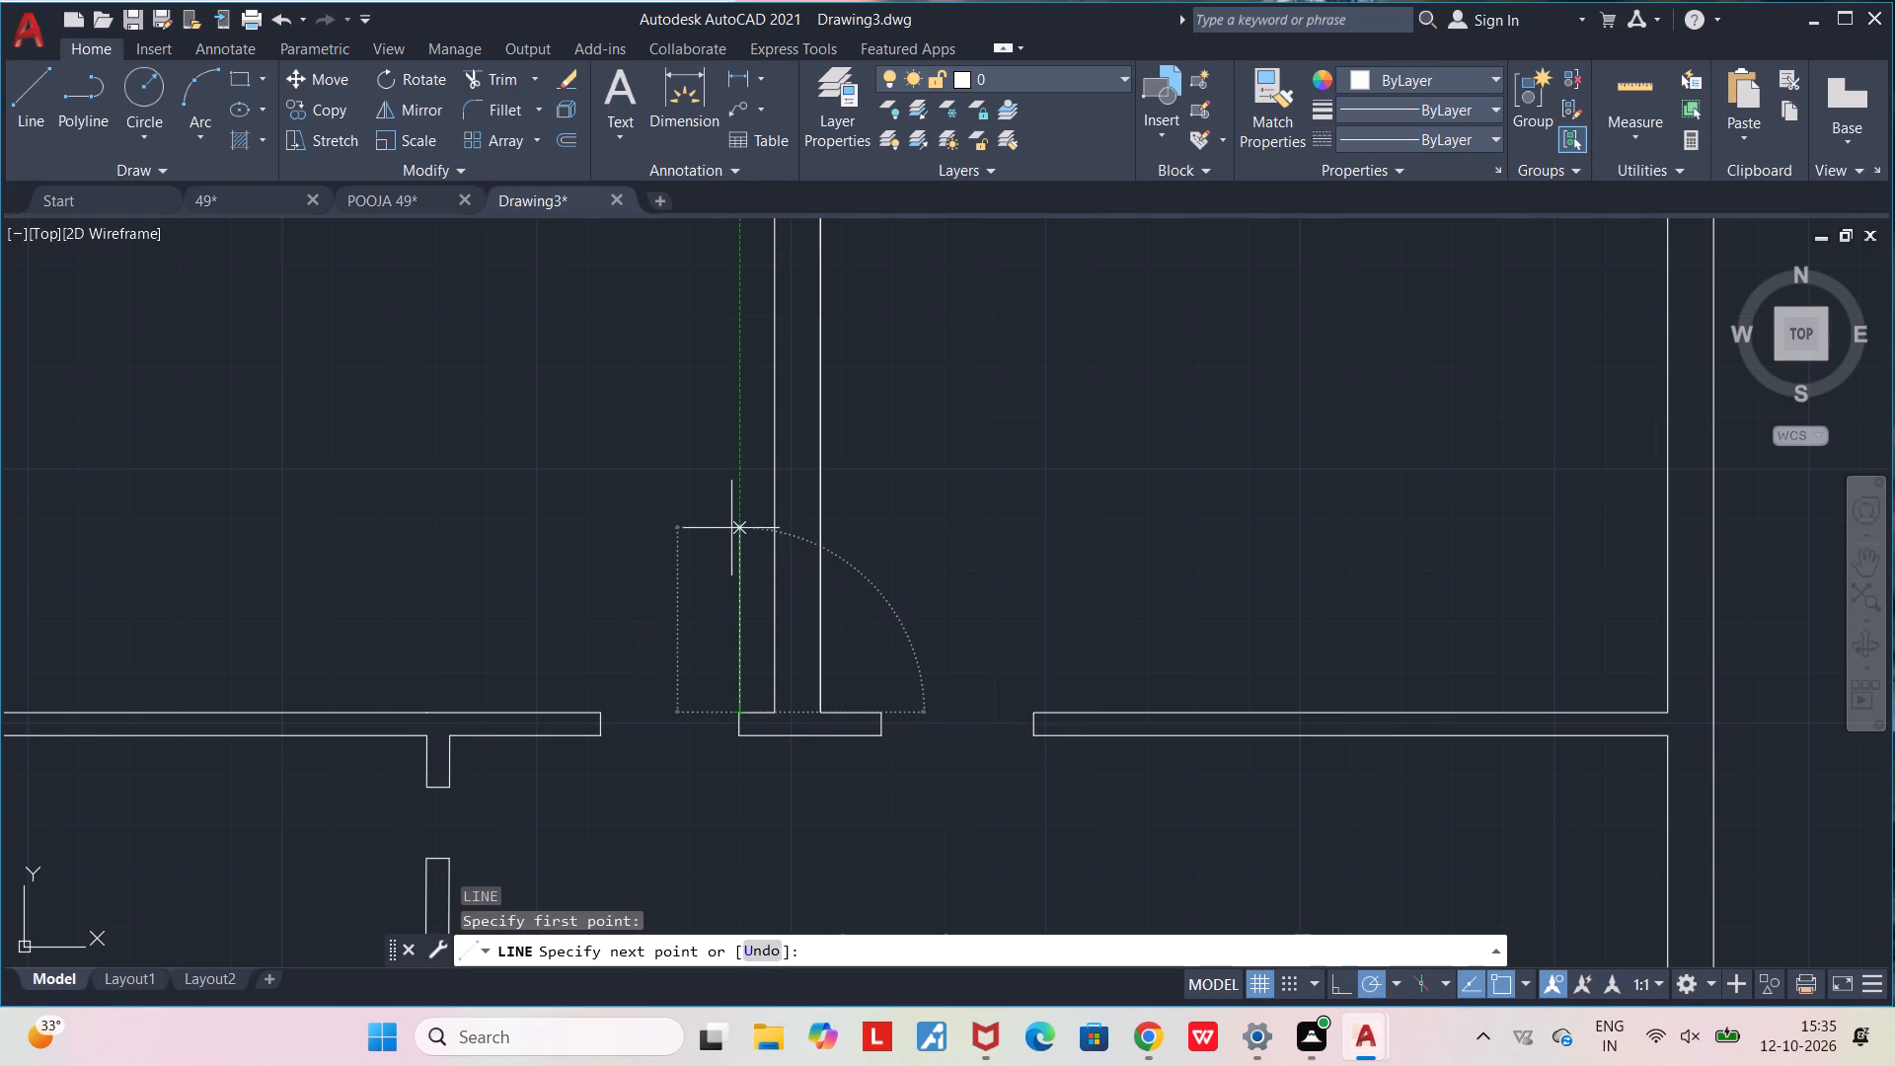
pyautogui.press('Escape')
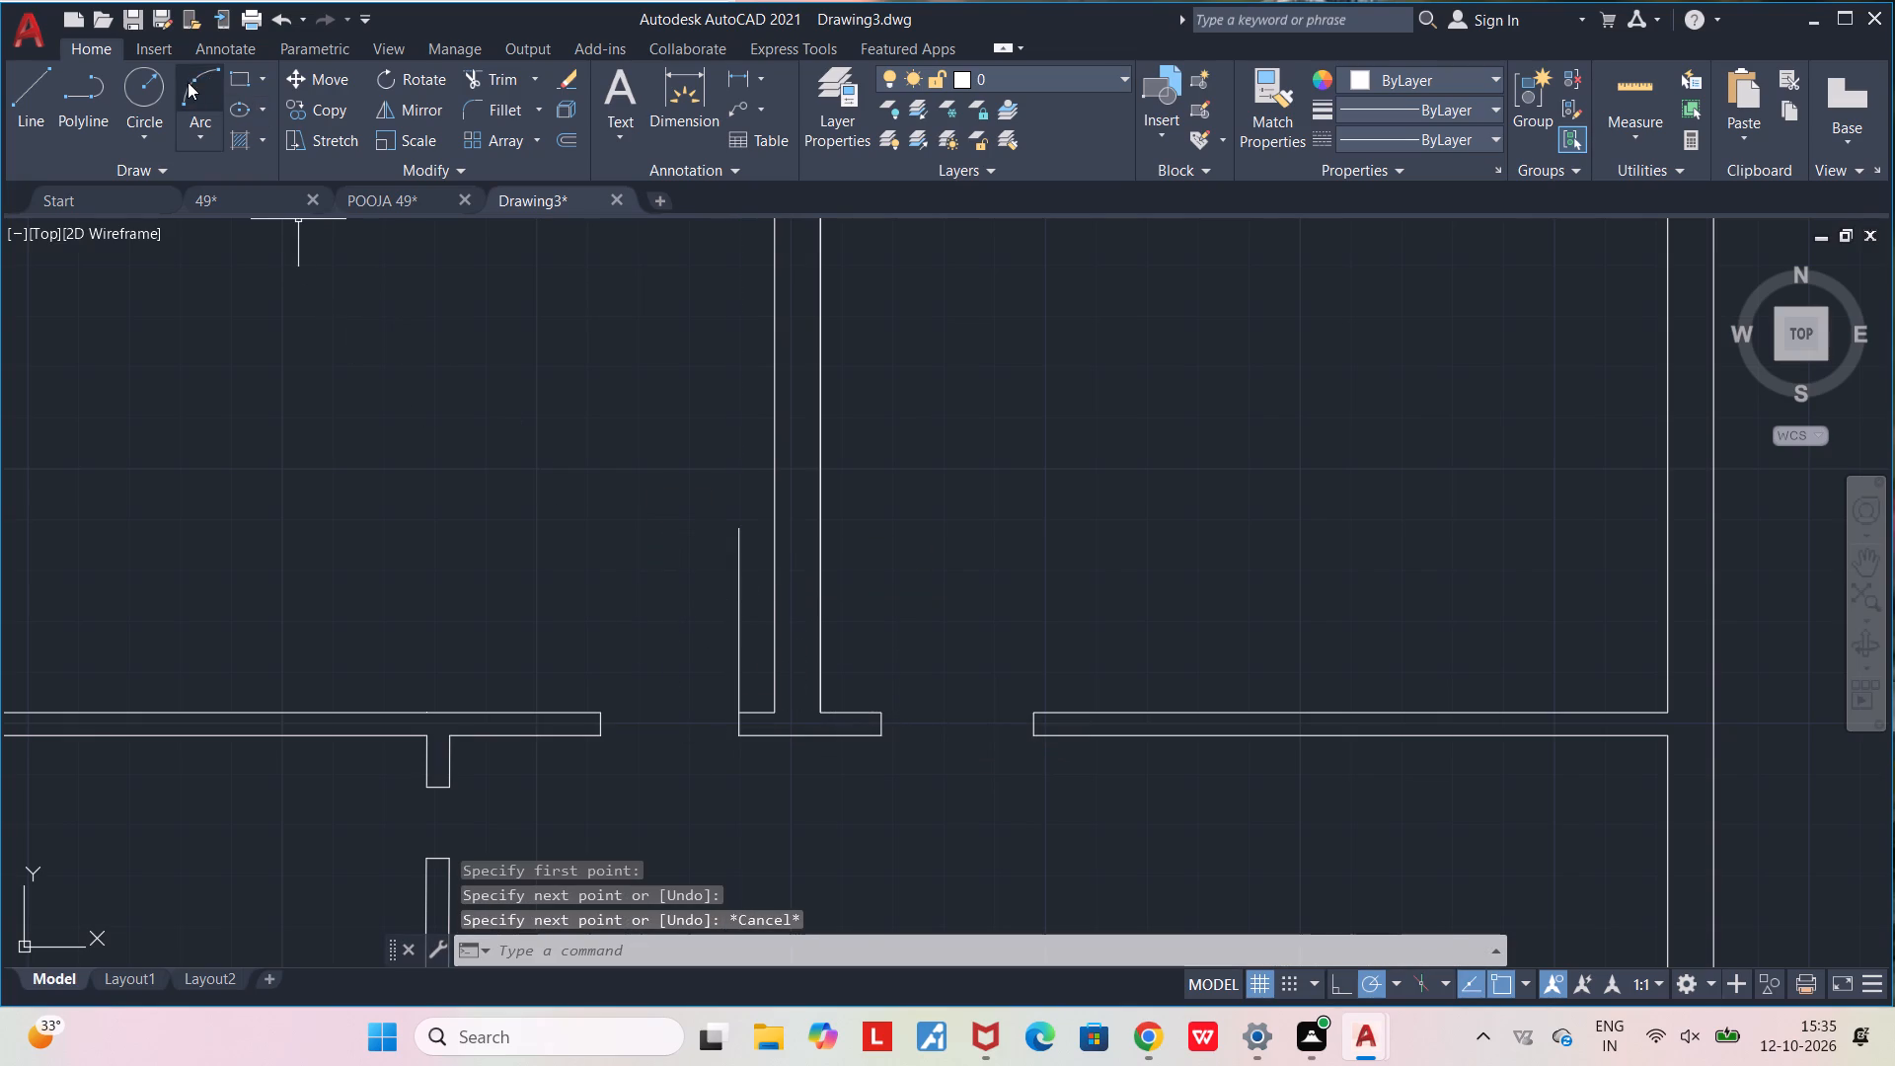
# Draw a three-point arc from the left jamb's upper corner through the shorter leaf's top end, ending right of the central vertical wall.
pyautogui.click(188, 82)
pyautogui.click(597, 712)
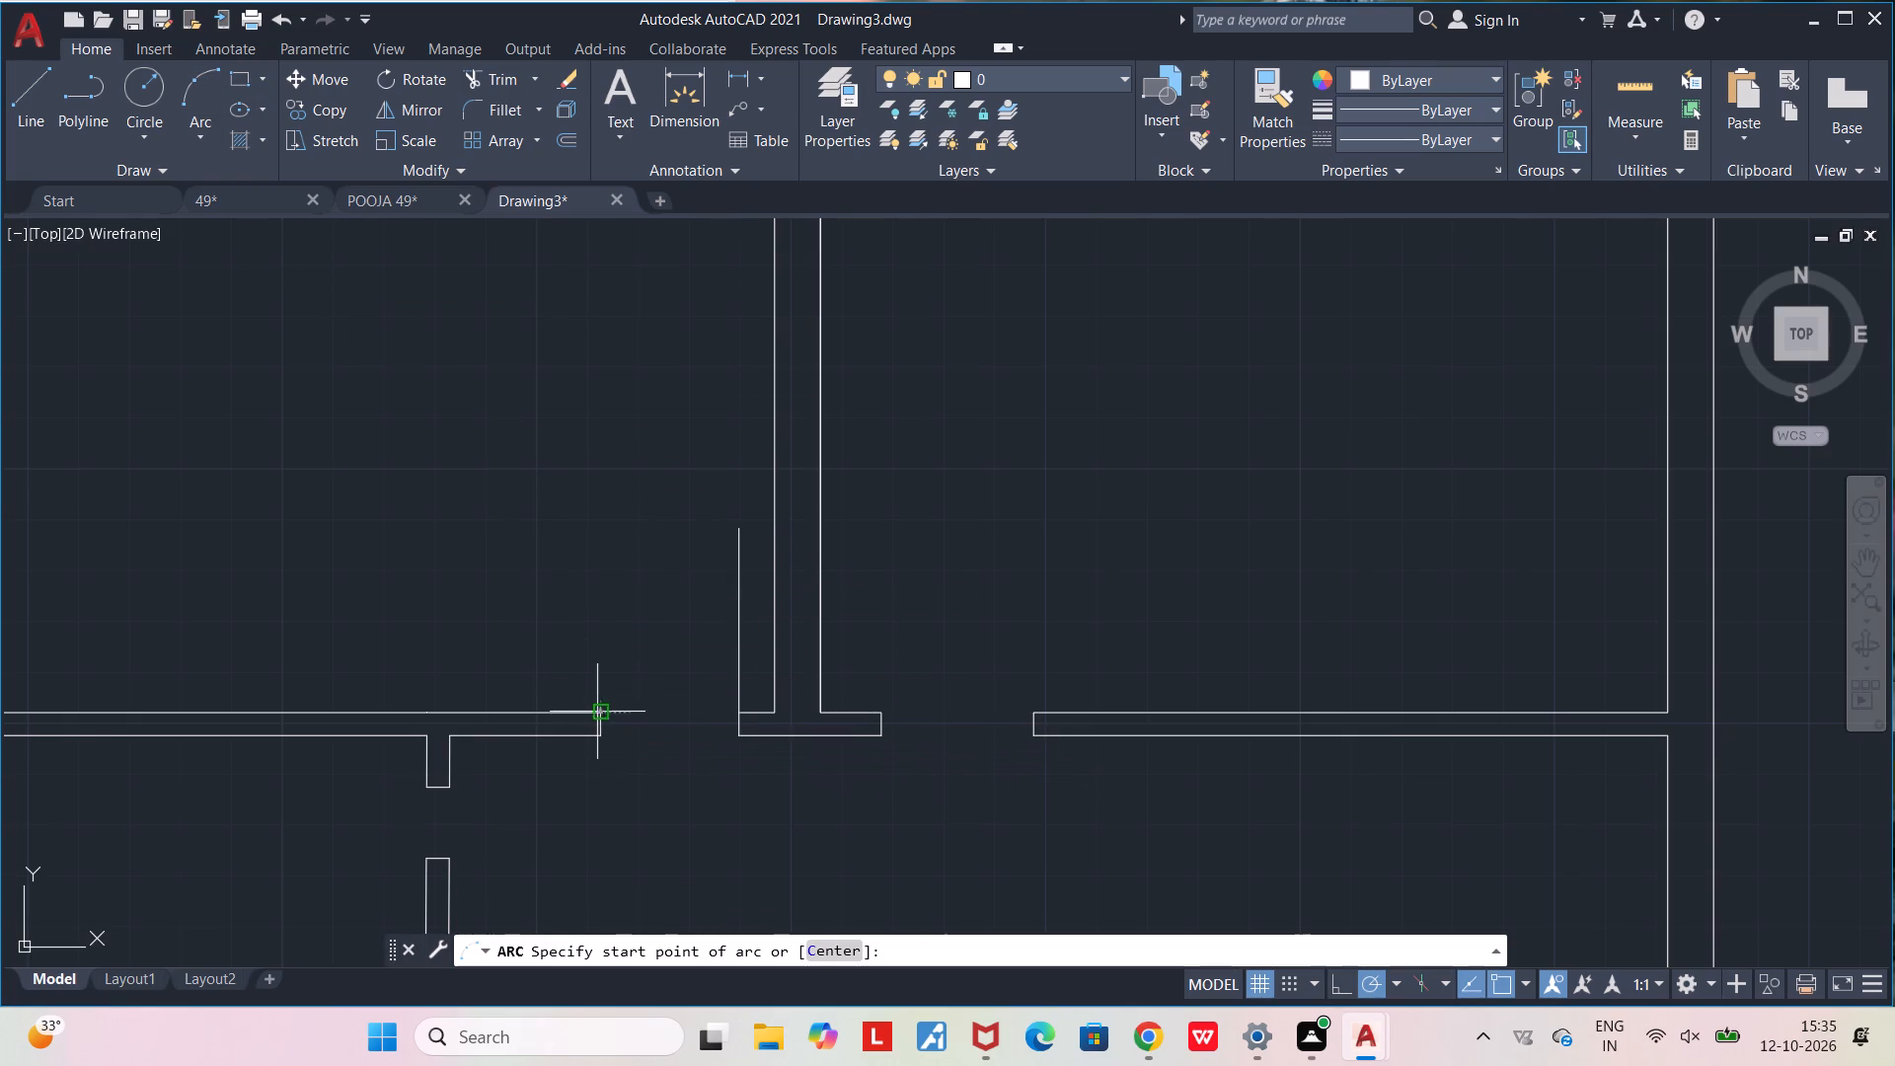
pyautogui.click(735, 527)
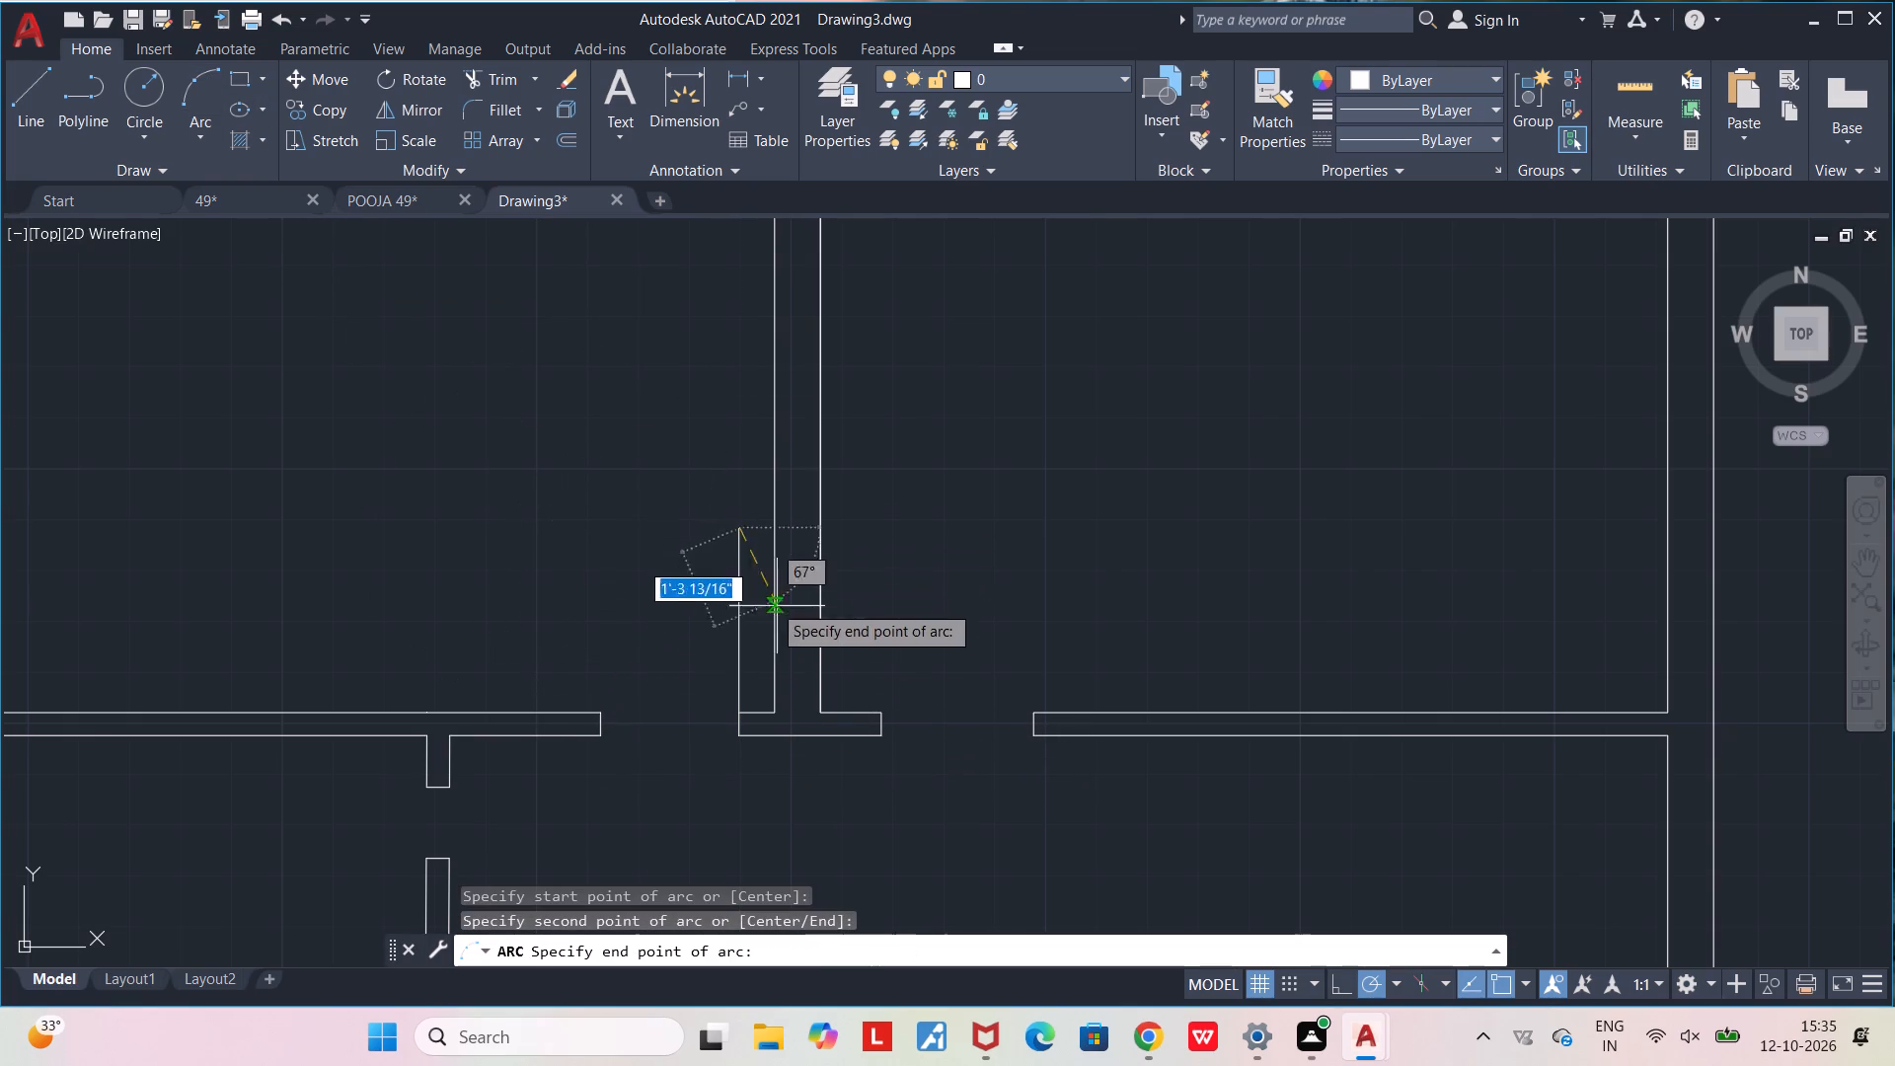
pyautogui.click(949, 688)
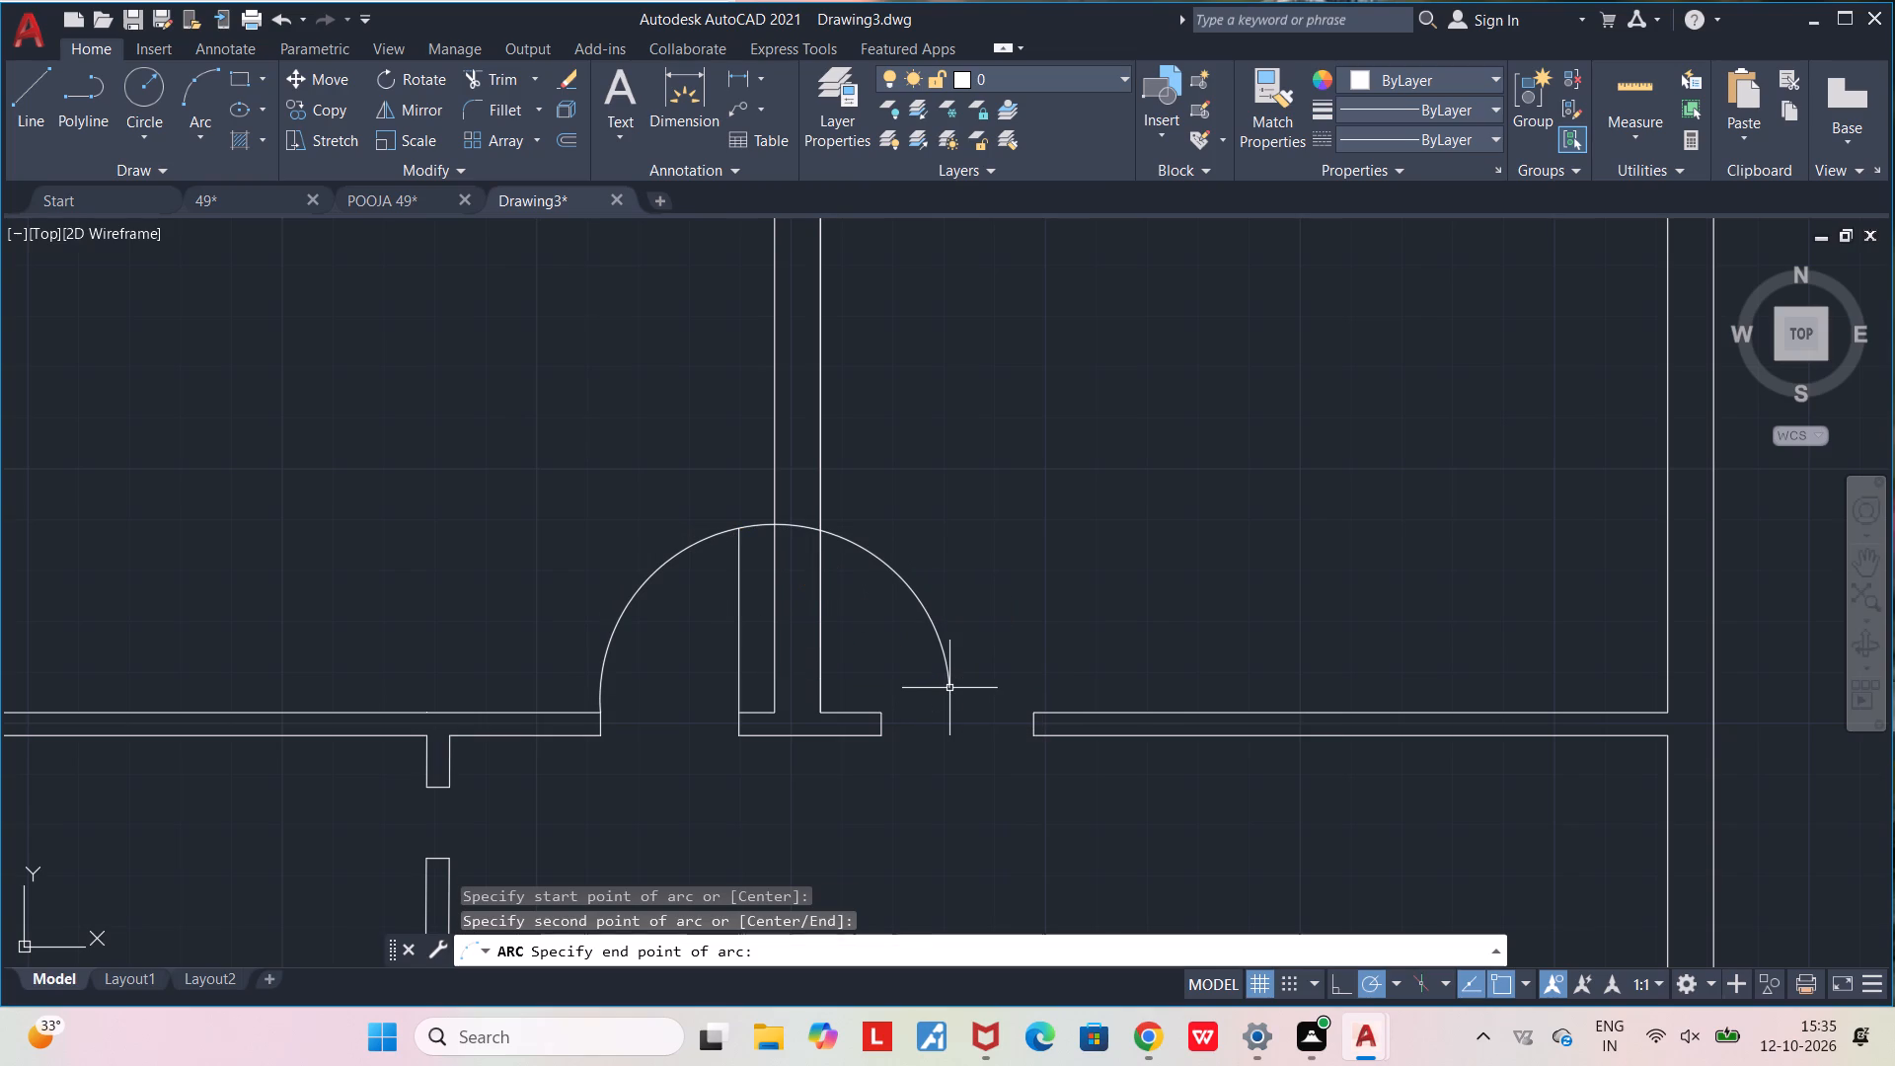
pyautogui.press('Escape')
pyautogui.press('Escape')
# Trim the arc's surplus across and beyond the central vertical wall, back to the door leaf's top end.
pyautogui.press('t')
pyautogui.press('r')
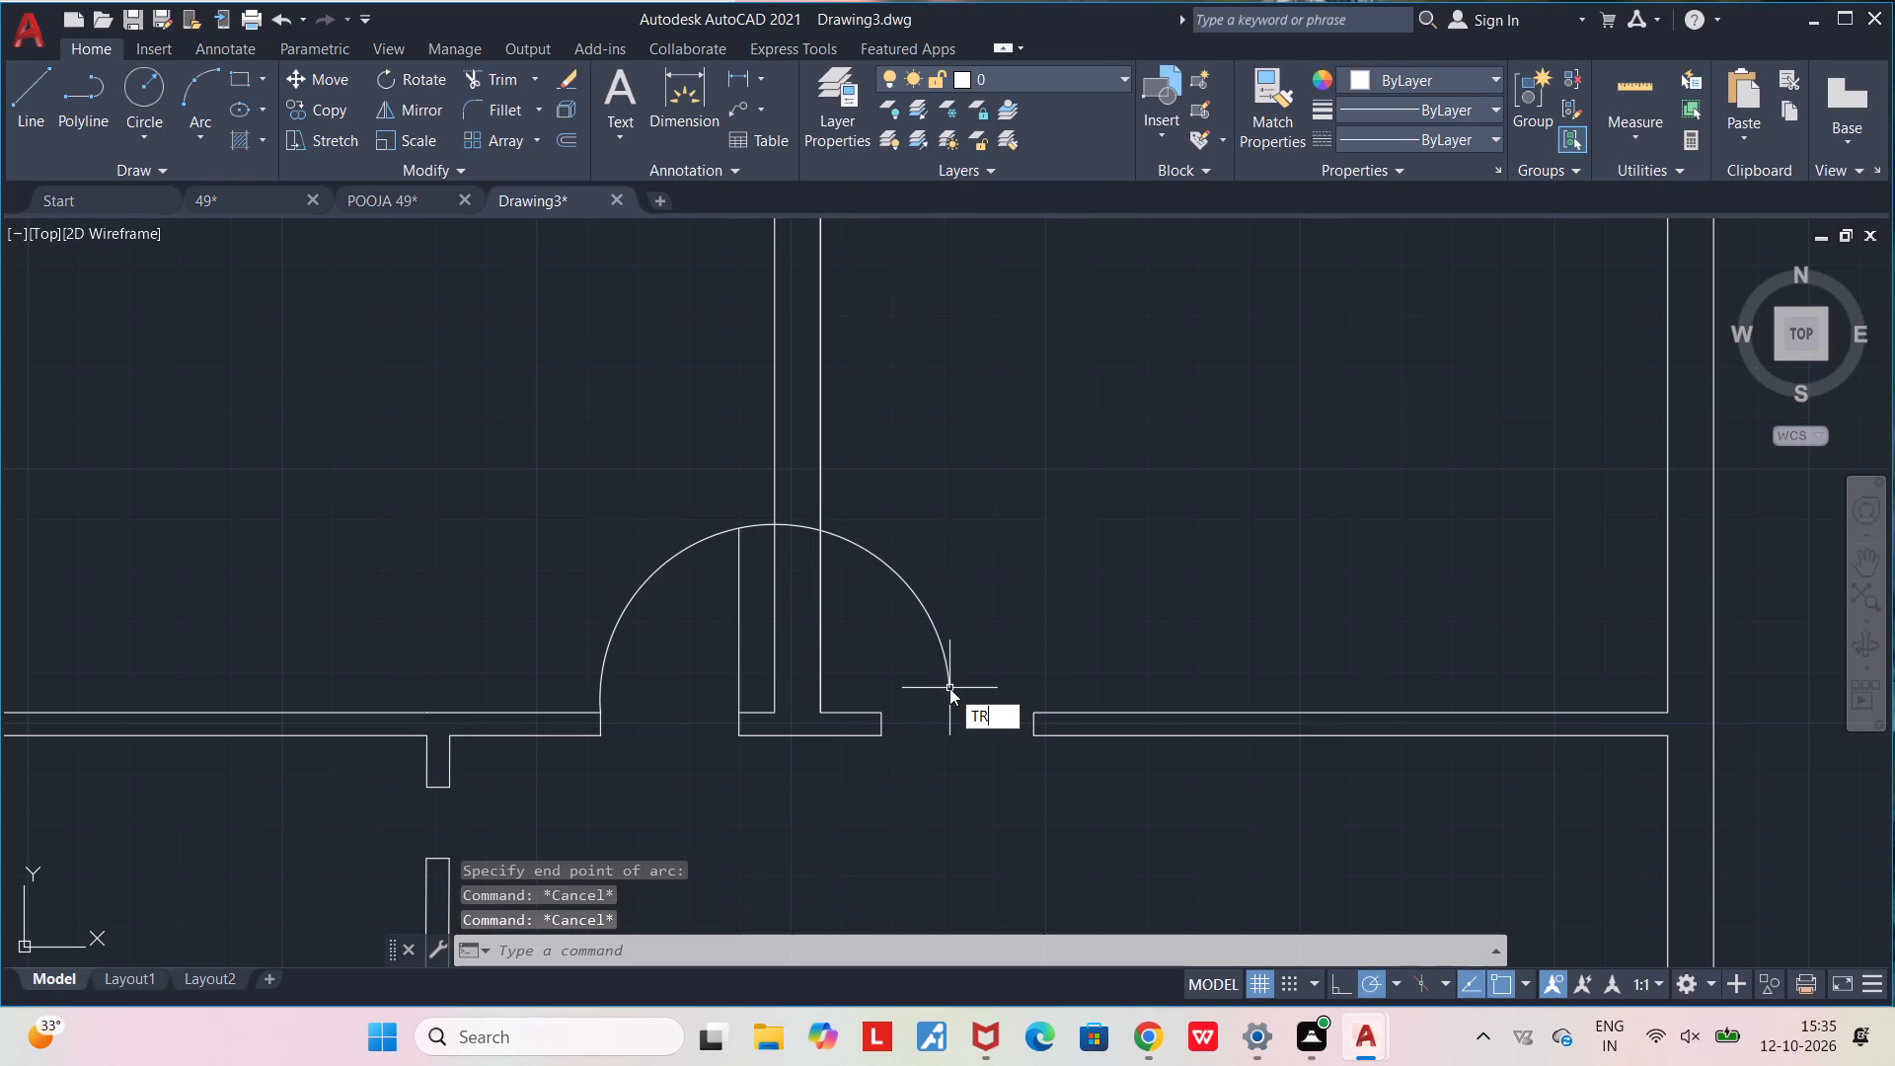
pyautogui.press('Return')
pyautogui.click(869, 552)
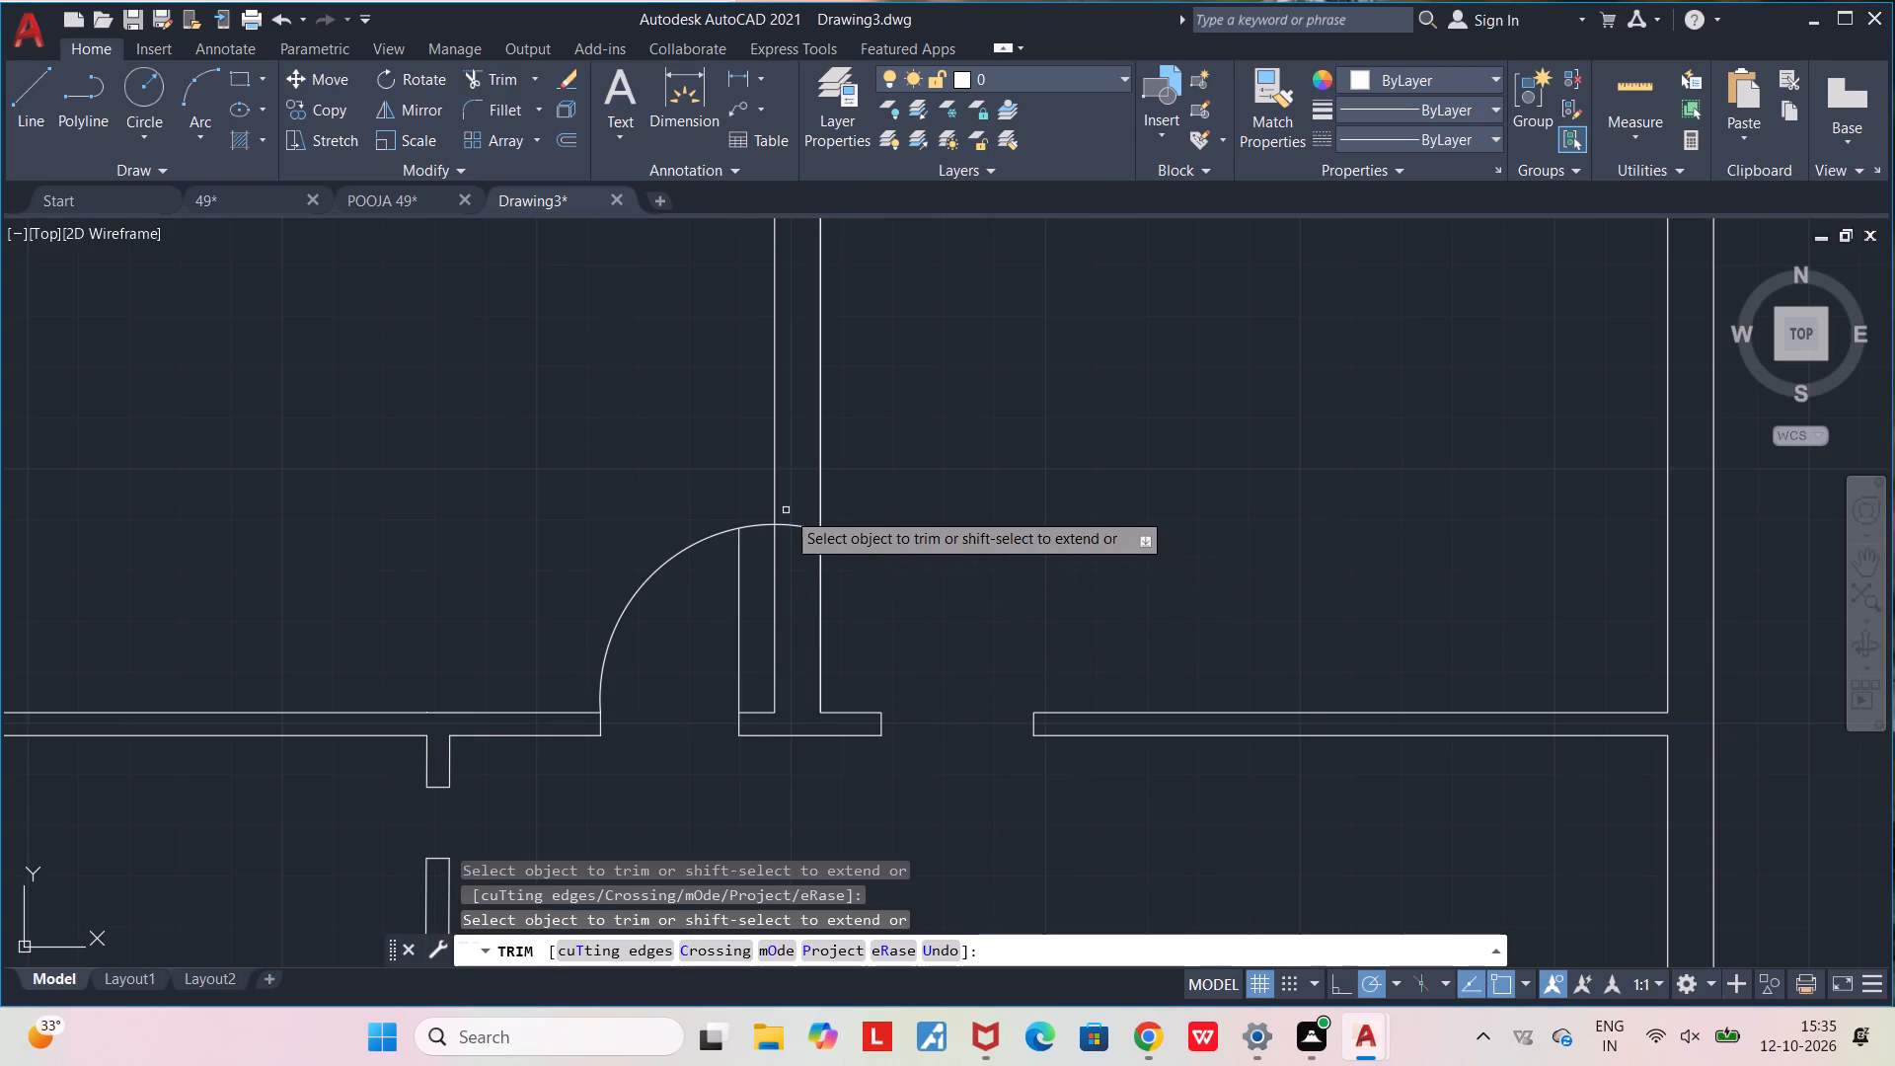
pyautogui.click(788, 524)
pyautogui.click(763, 524)
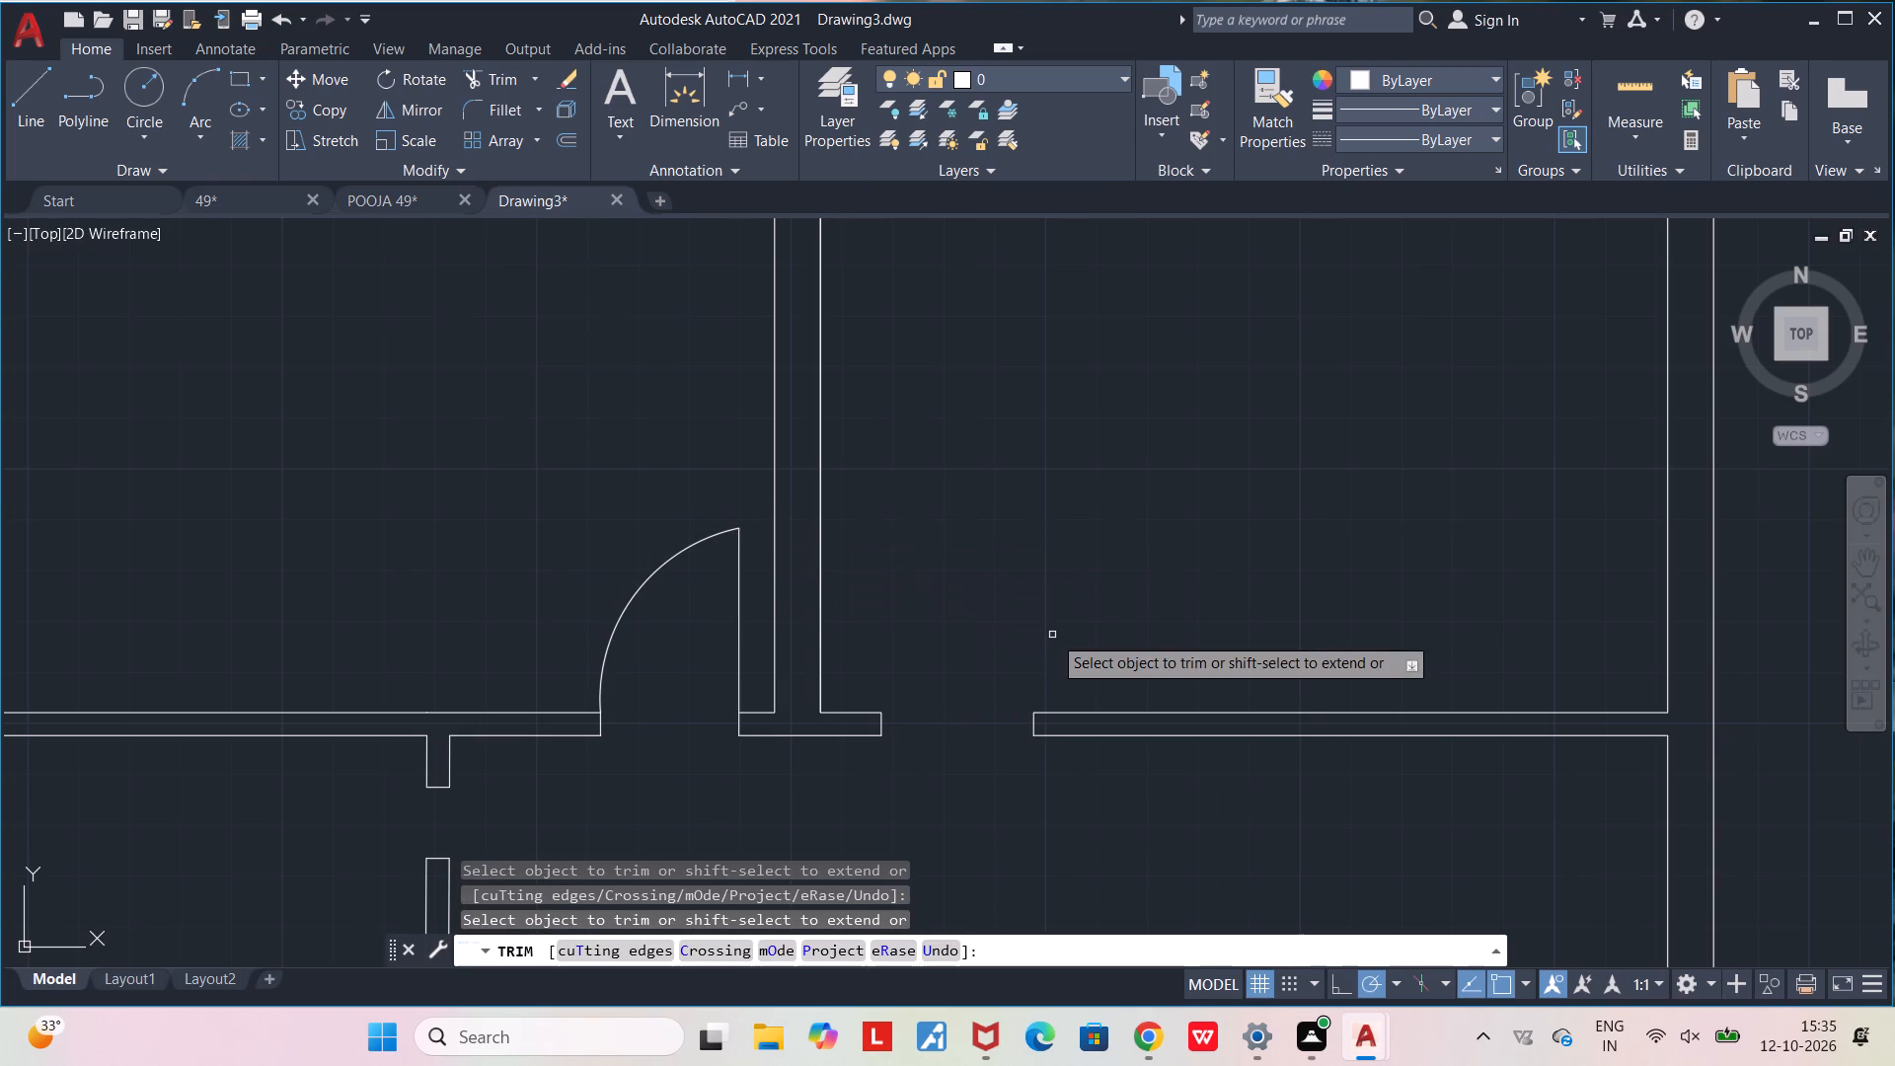
pyautogui.press('Escape')
# Draw a vertical door-leaf line about 2'-11" long up from the central wall stub's upper right corner into the right middle room.
pyautogui.moveTo(1043, 632); pyautogui.dragTo(835, 683, button='middle')
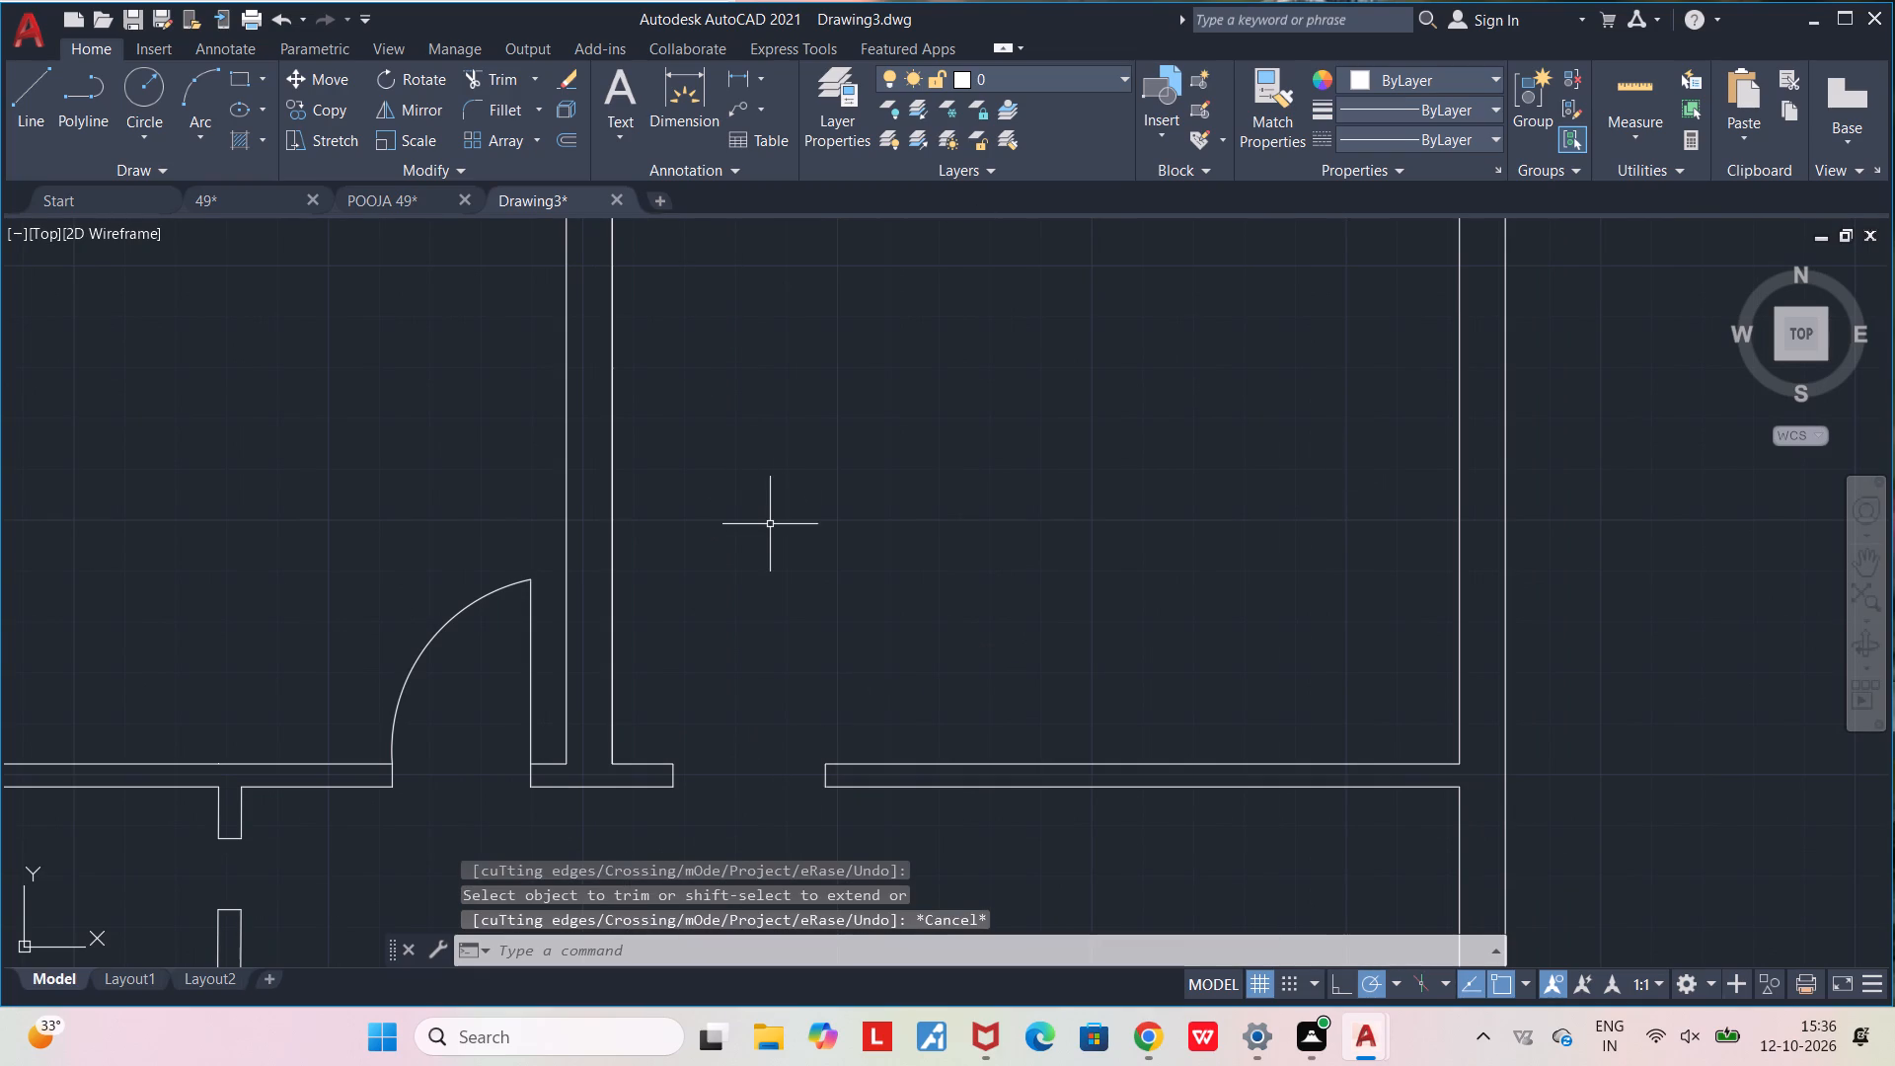
pyautogui.moveTo(718, 709); pyautogui.dragTo(644, 650, button='middle')
pyautogui.scroll(-1, 644, 650)
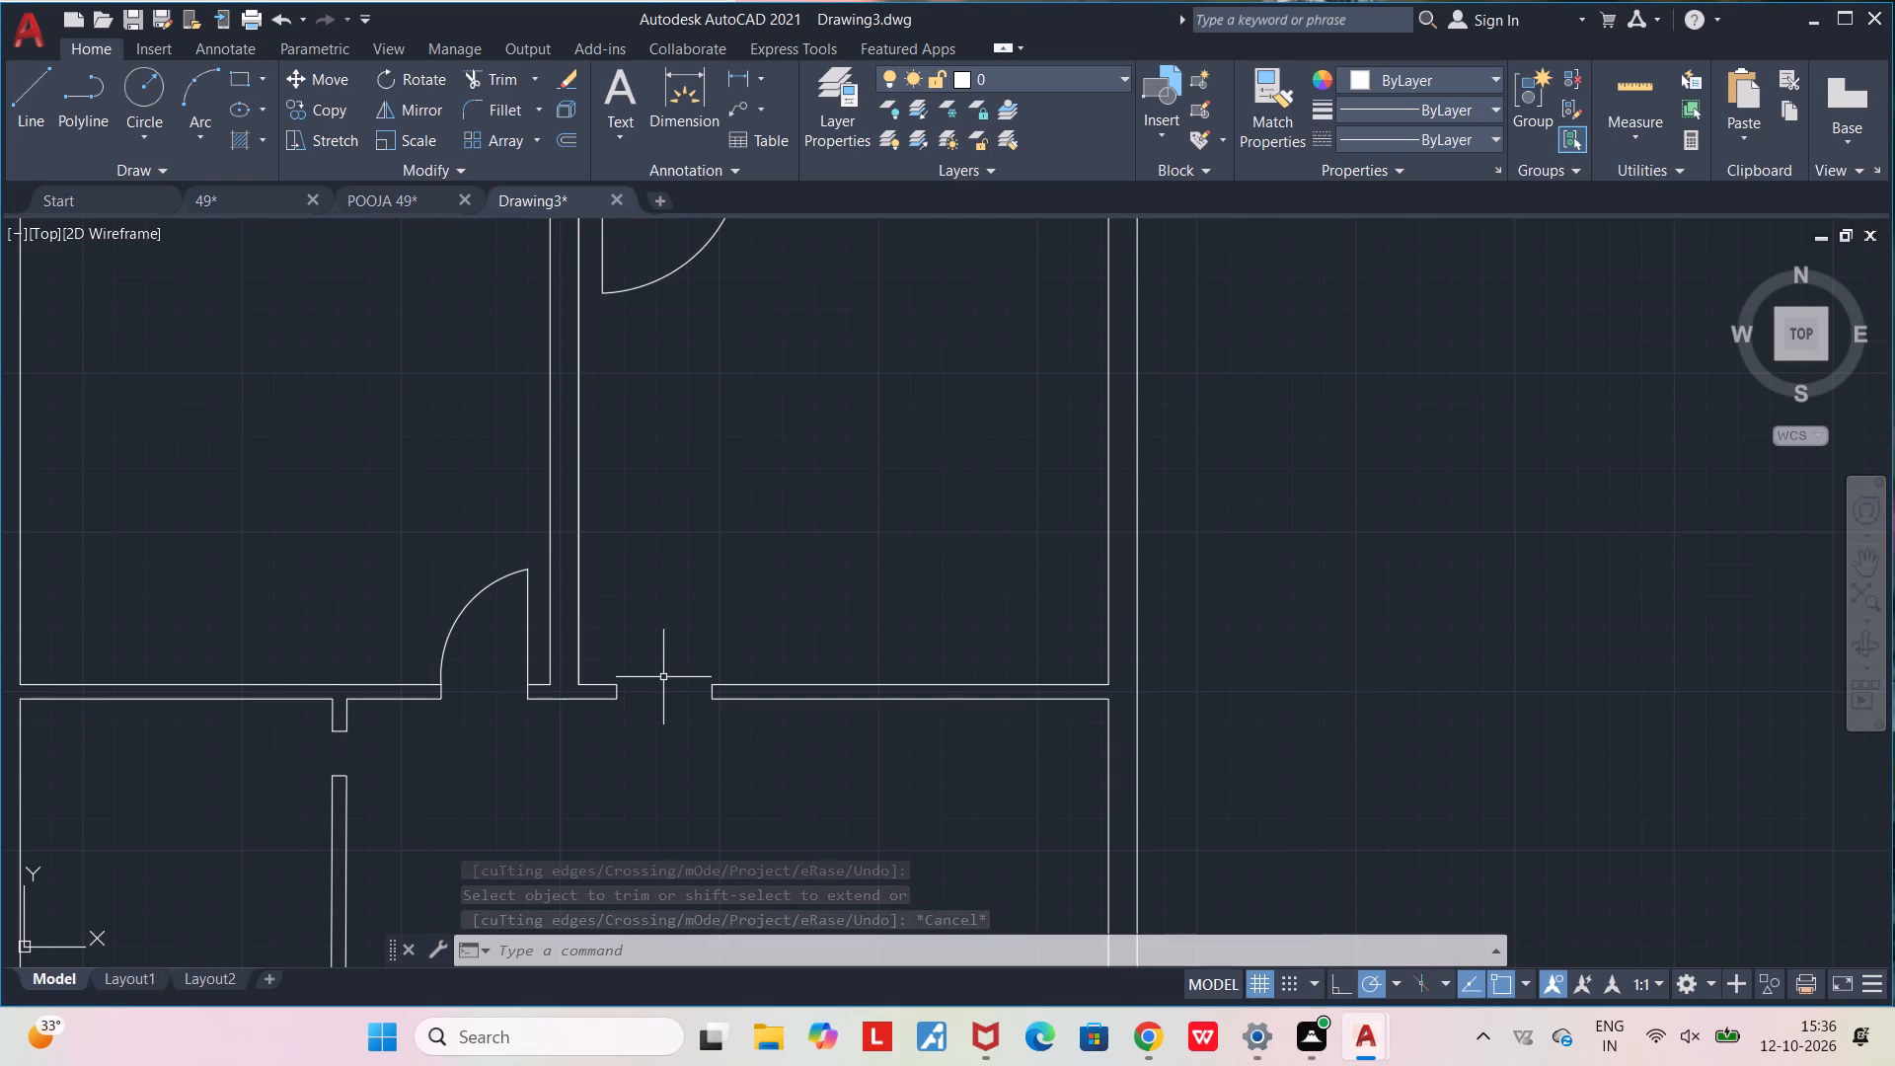
pyautogui.press('l')
pyautogui.press('Return')
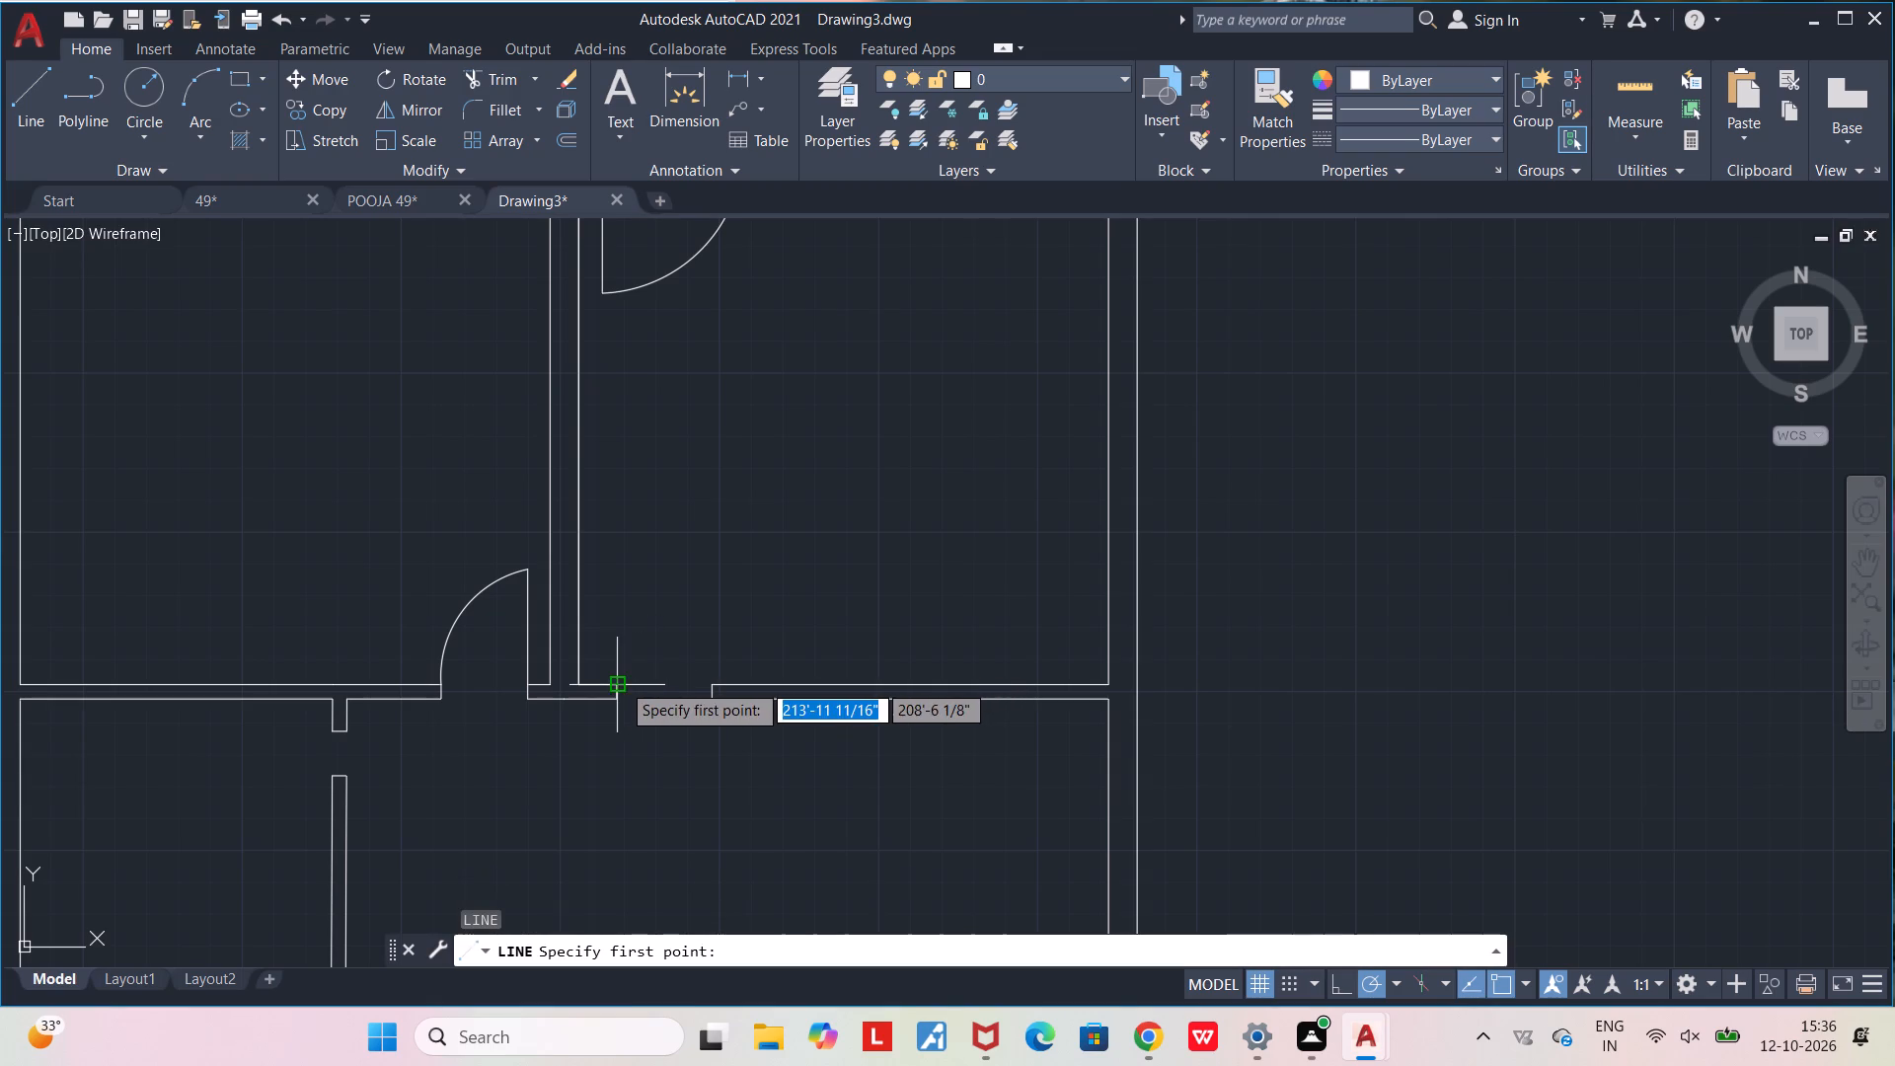
pyautogui.click(621, 682)
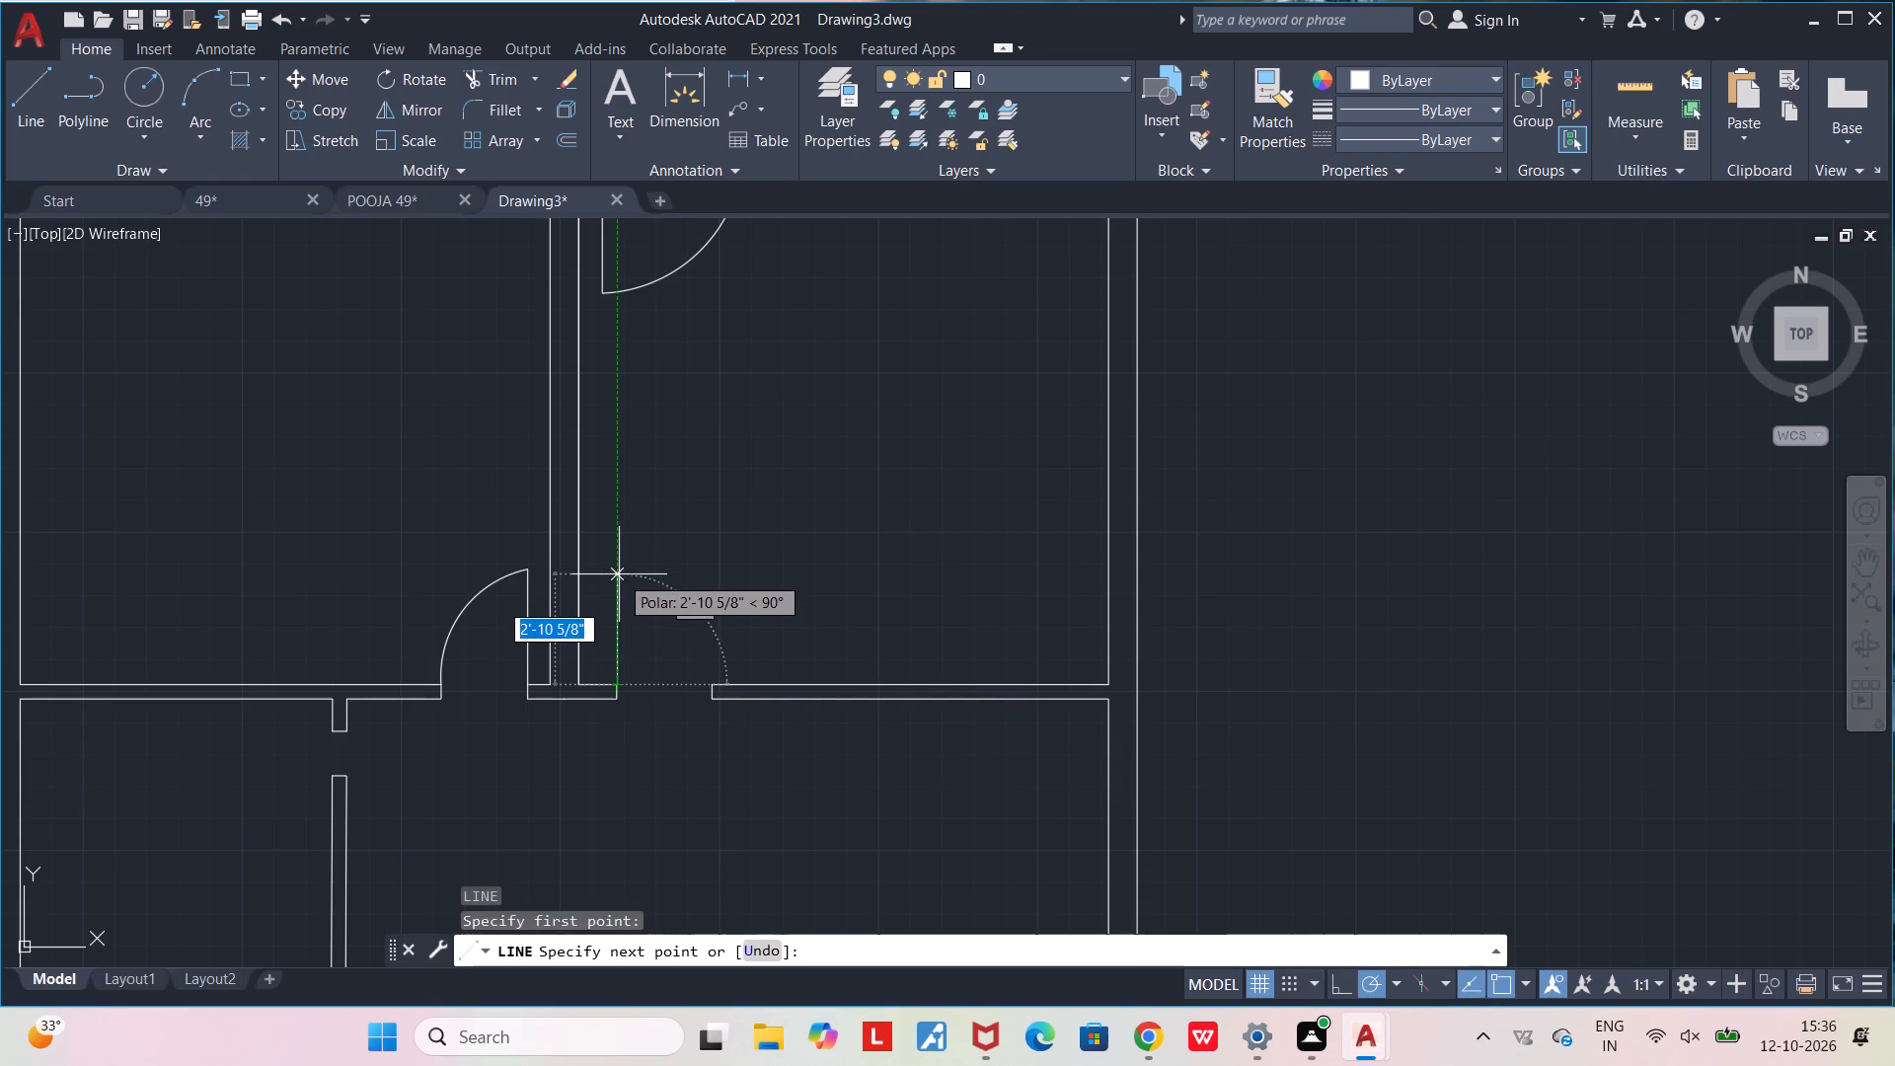
pyautogui.click(619, 574)
pyautogui.press('Escape')
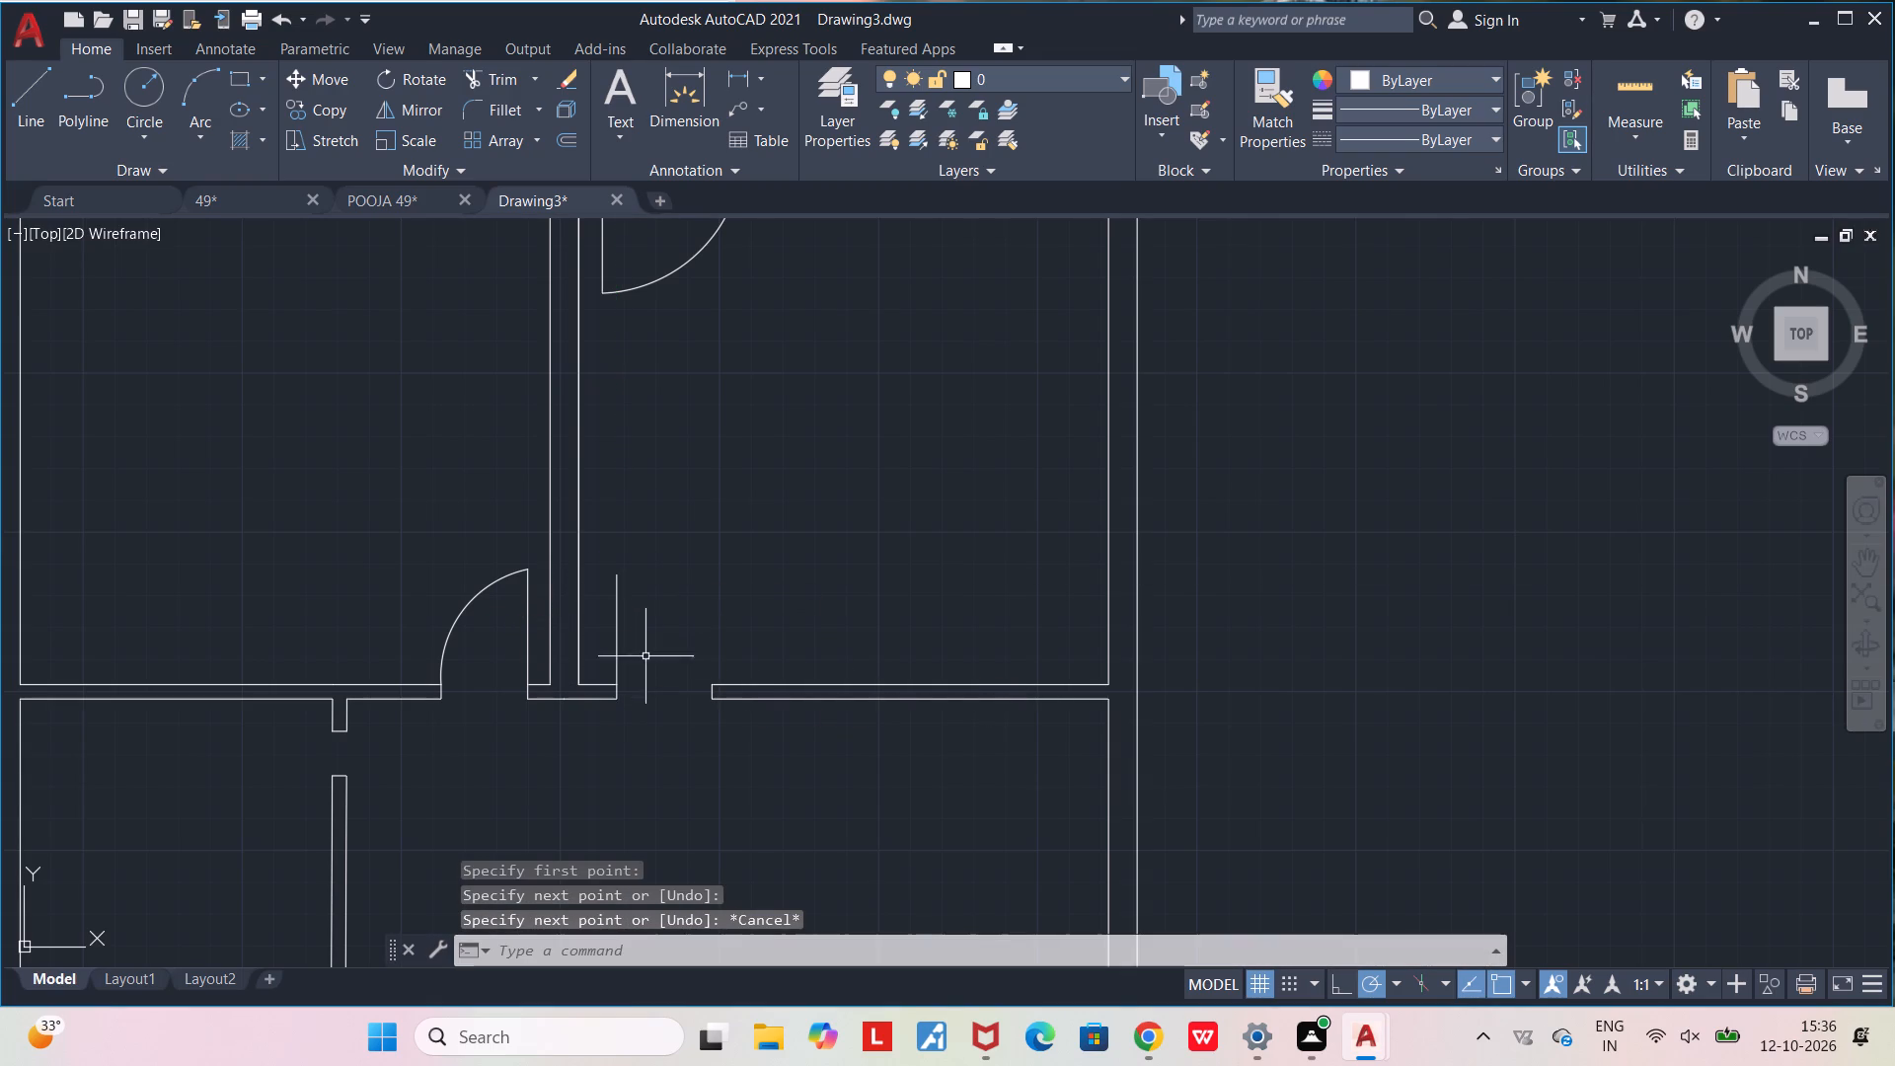
# Draw a three-point arc from the right jamb's upper corner through the new leaf's top end, ending left of the central vertical wall.
pyautogui.click(189, 60)
pyautogui.click(194, 89)
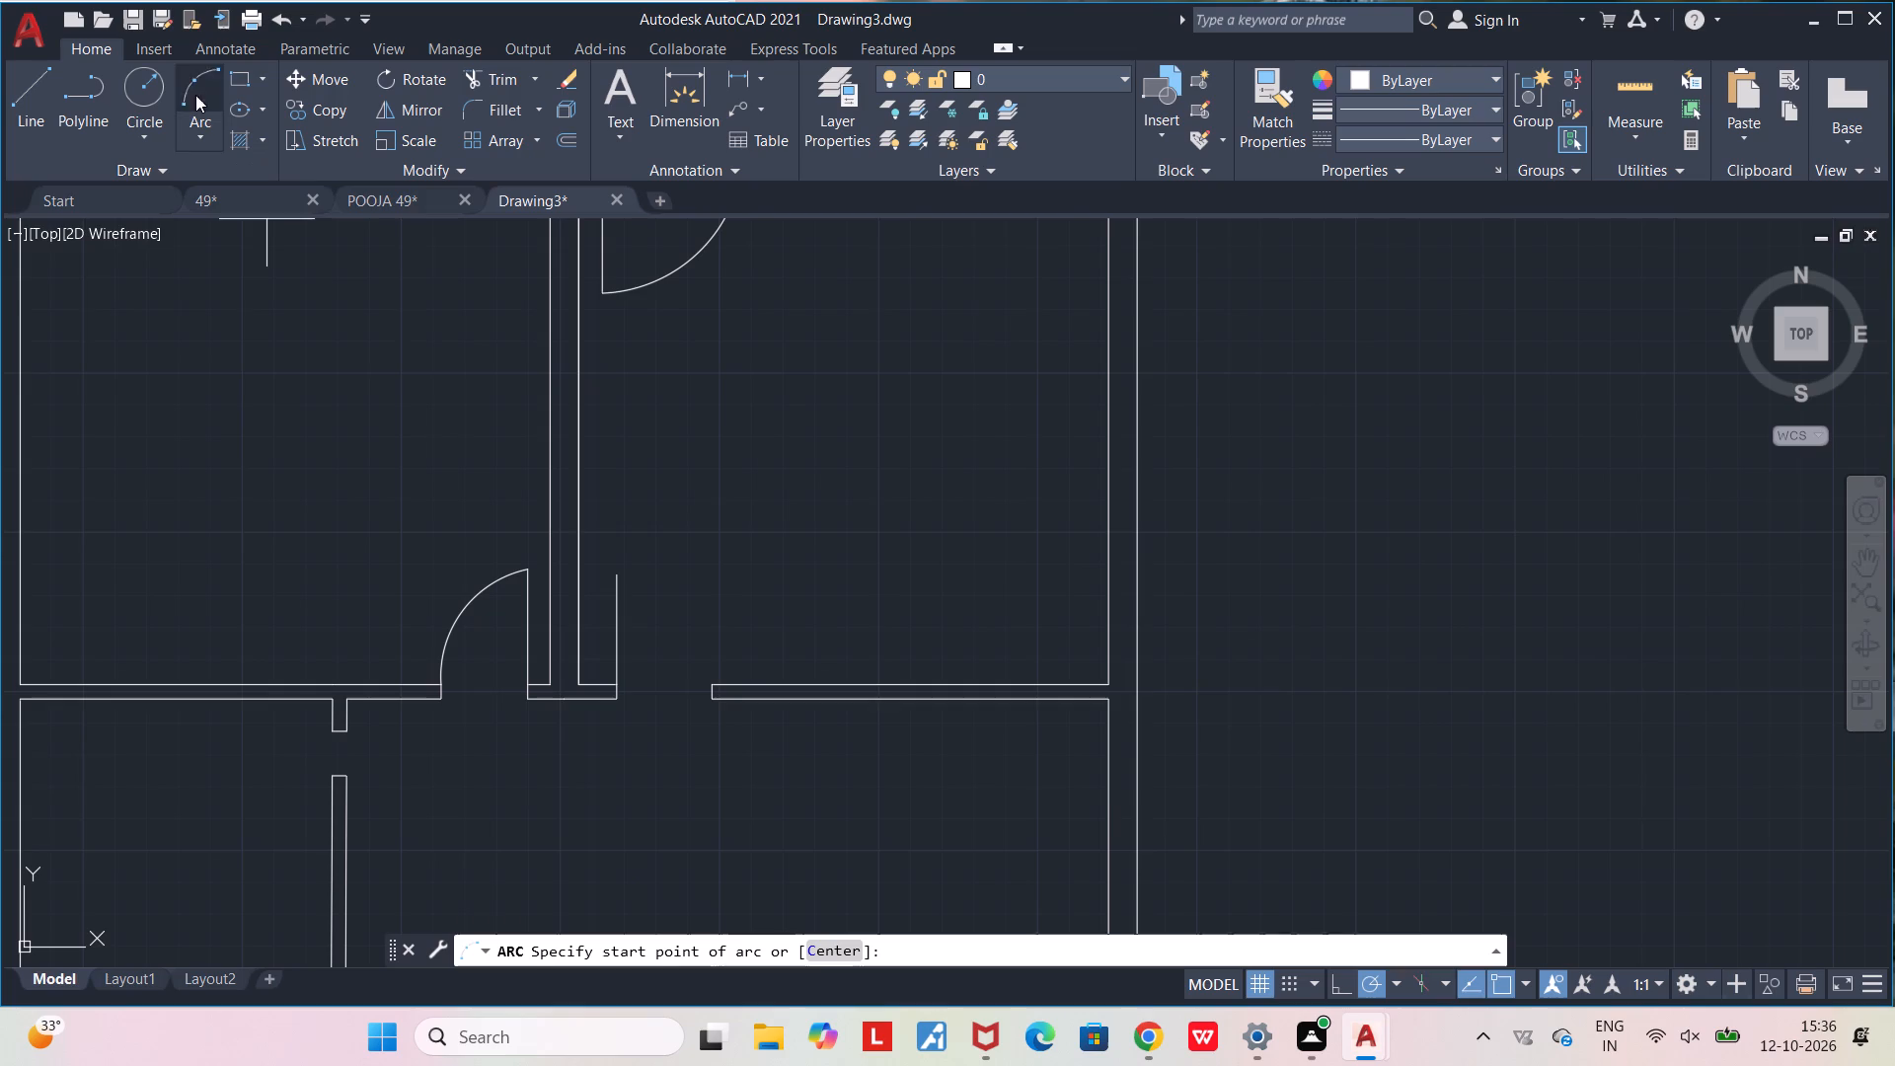
pyautogui.click(711, 685)
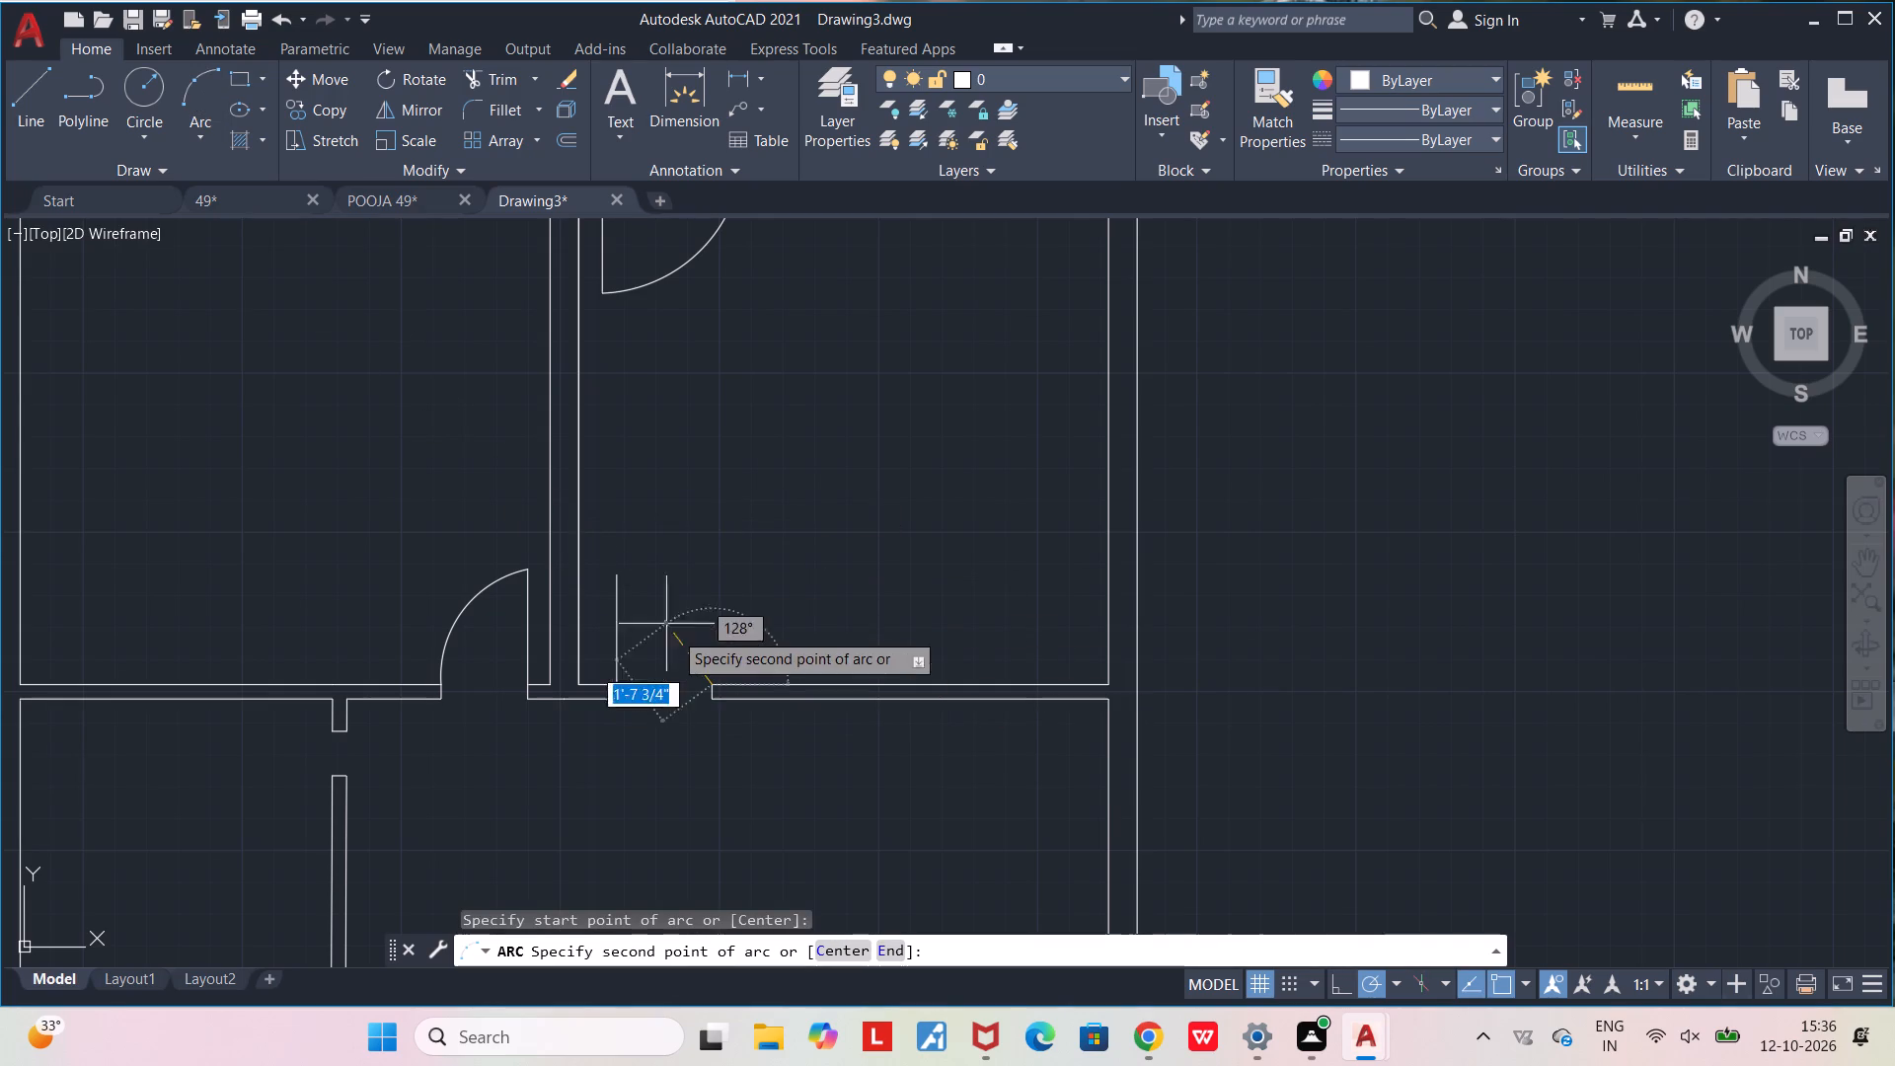
pyautogui.click(616, 575)
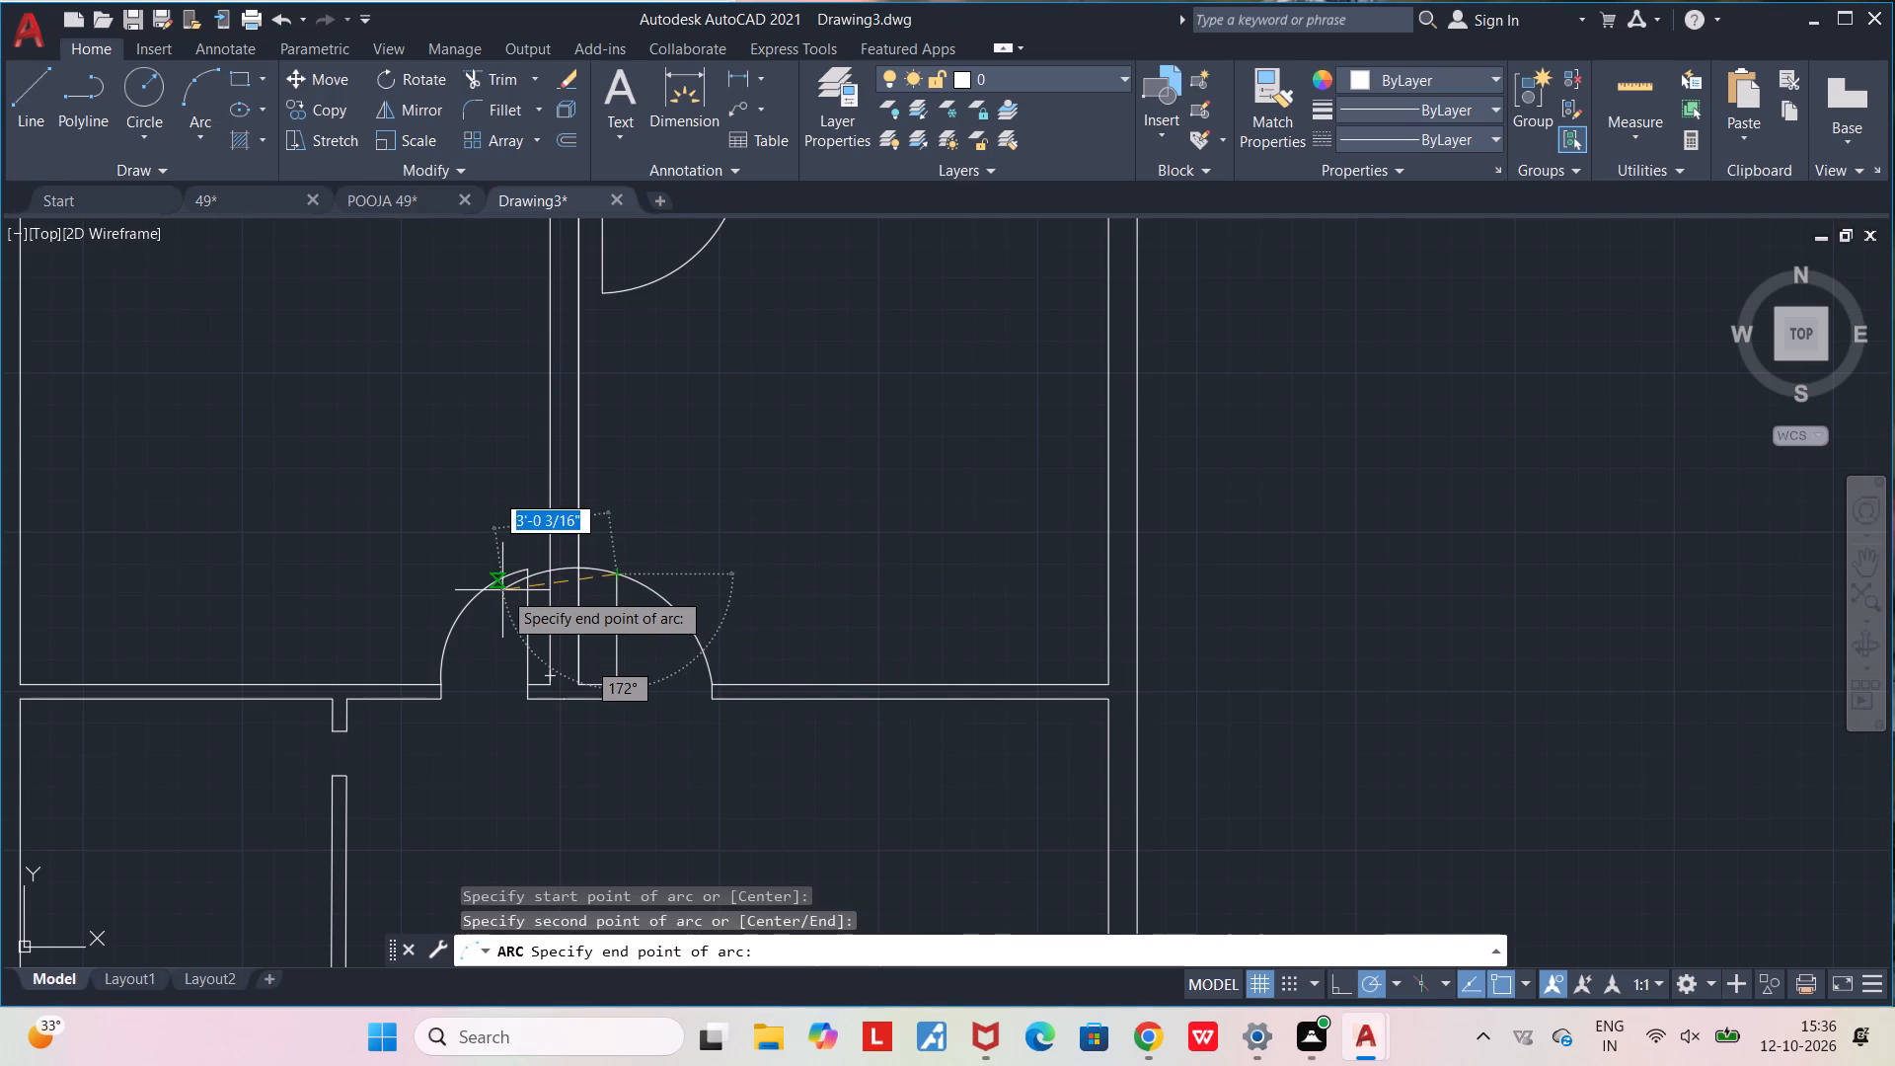
pyautogui.click(502, 590)
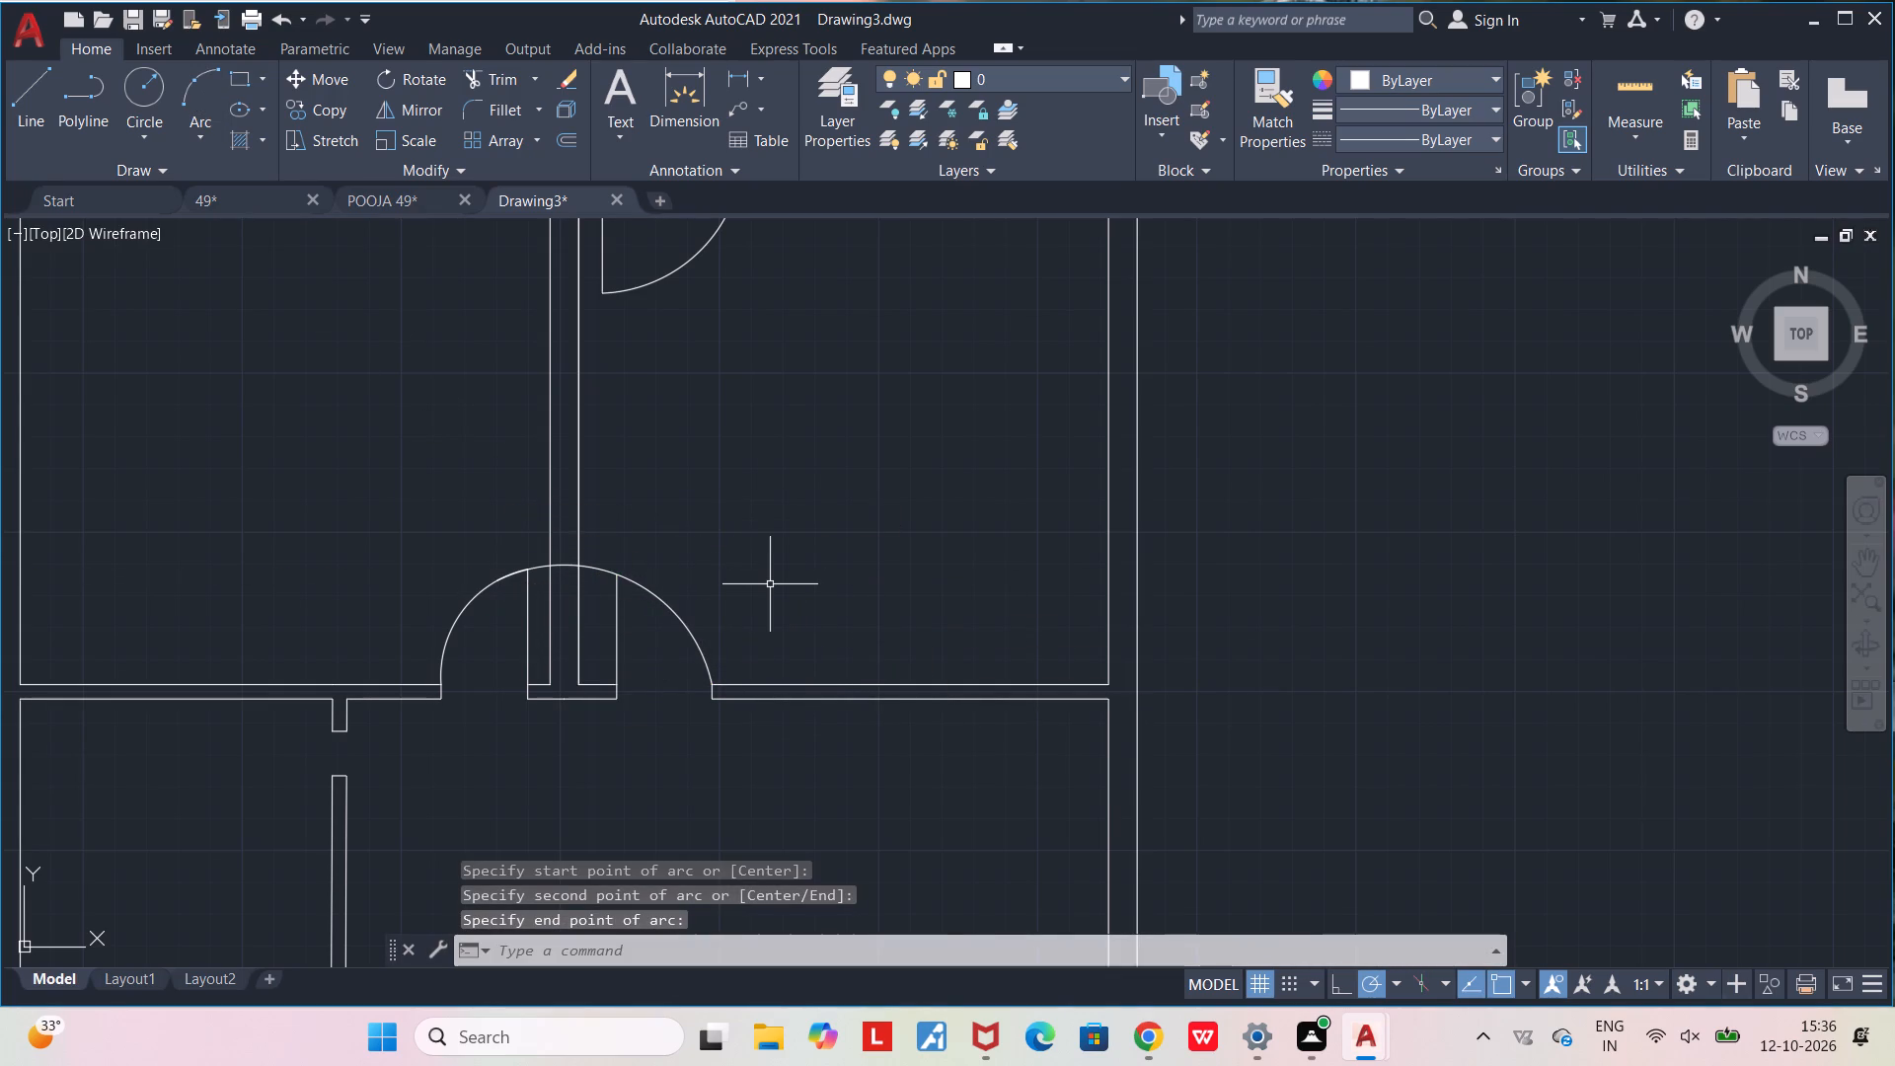
pyautogui.press('Escape')
pyautogui.press('Escape')
# Trim the new arc's surplus across the central vertical wall and along the left door's swing, back to the right leaf's top end.
pyautogui.press('t')
pyautogui.press('r')
pyautogui.press('Return')
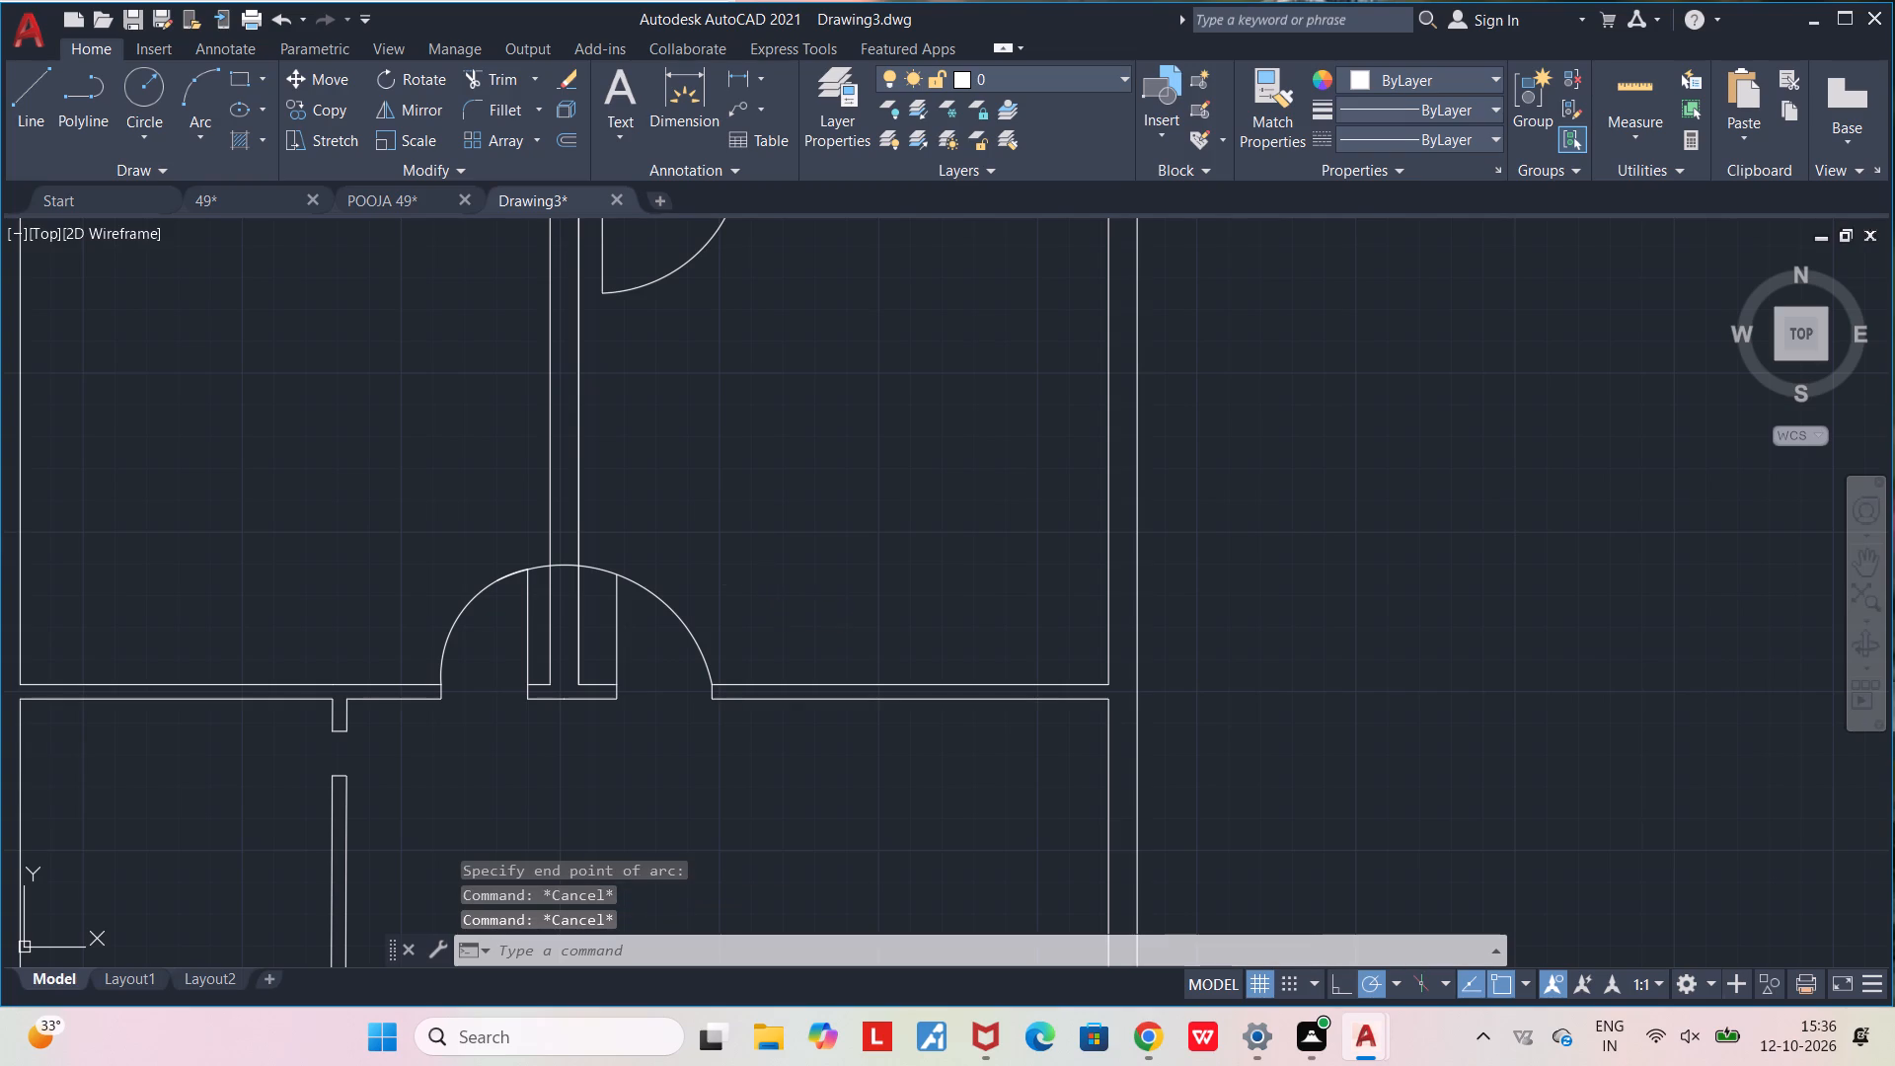
pyautogui.click(596, 569)
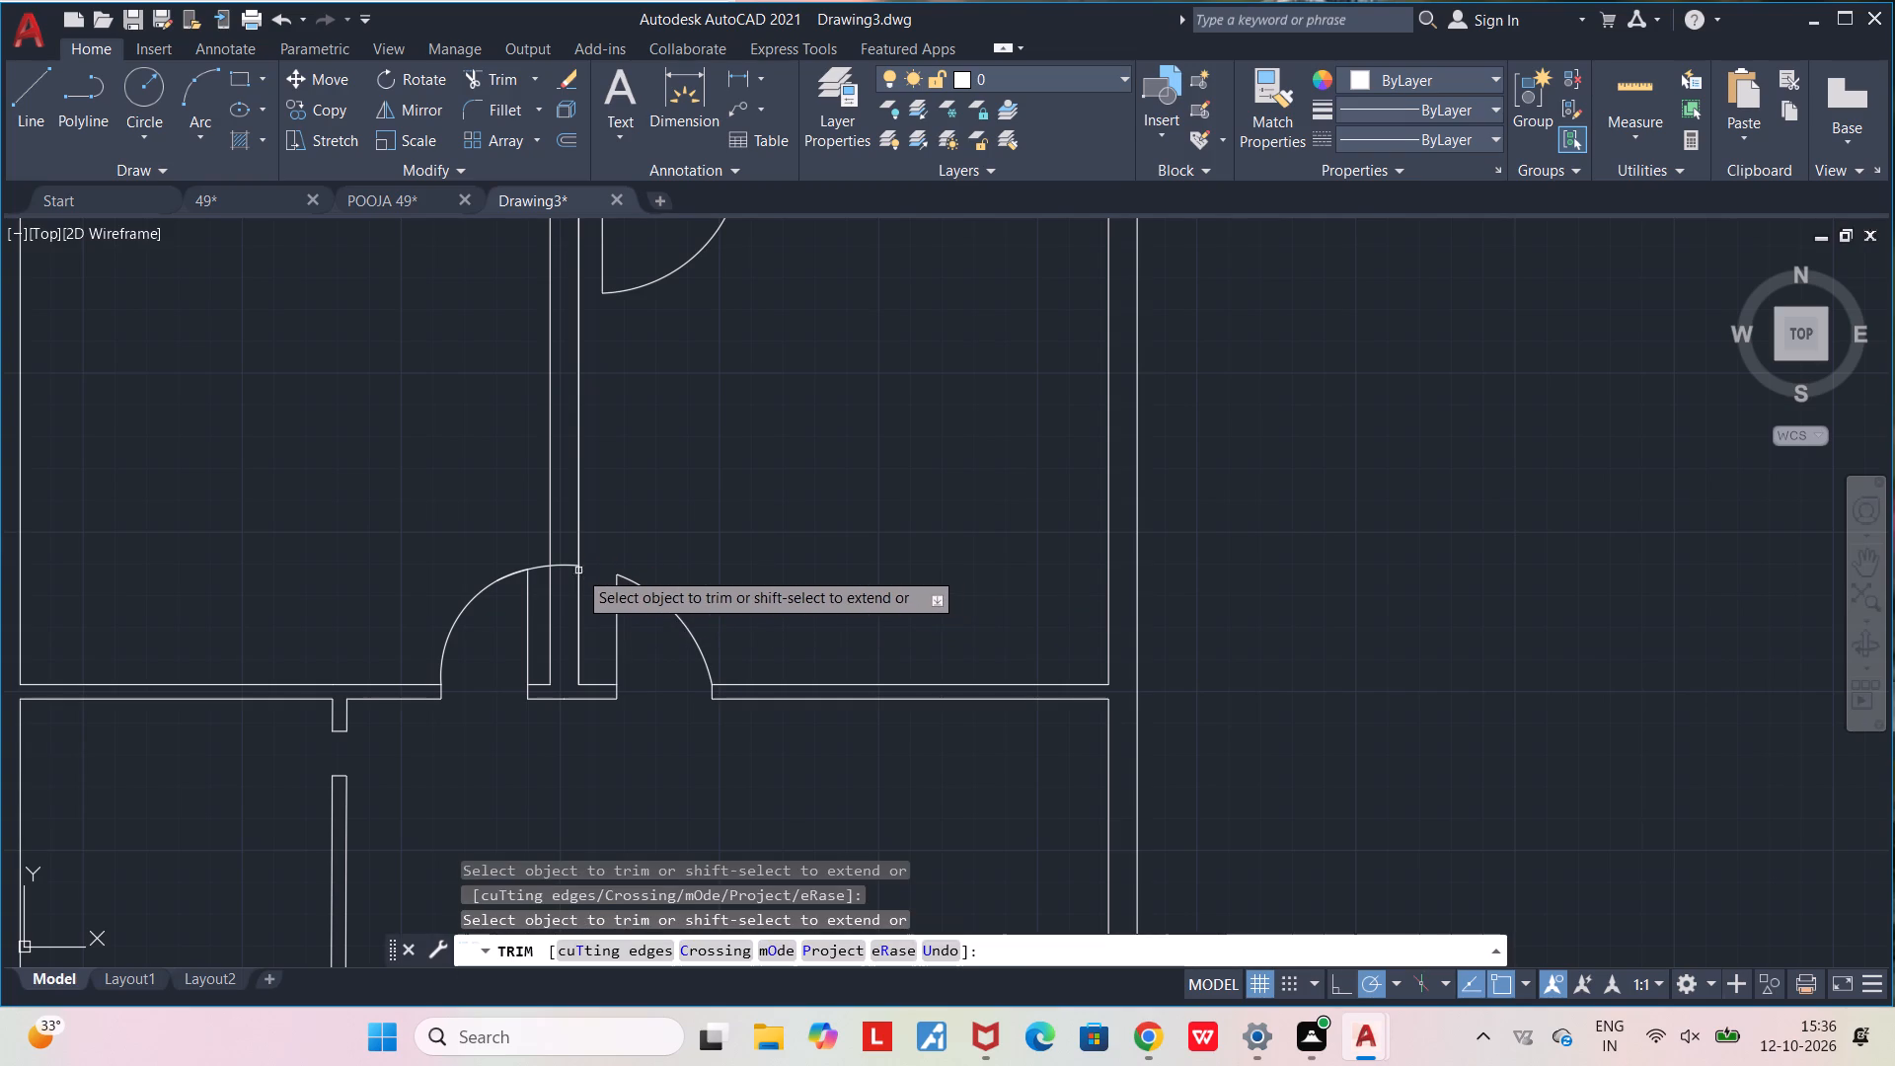
pyautogui.scroll(4, 560, 567)
pyautogui.click(561, 560)
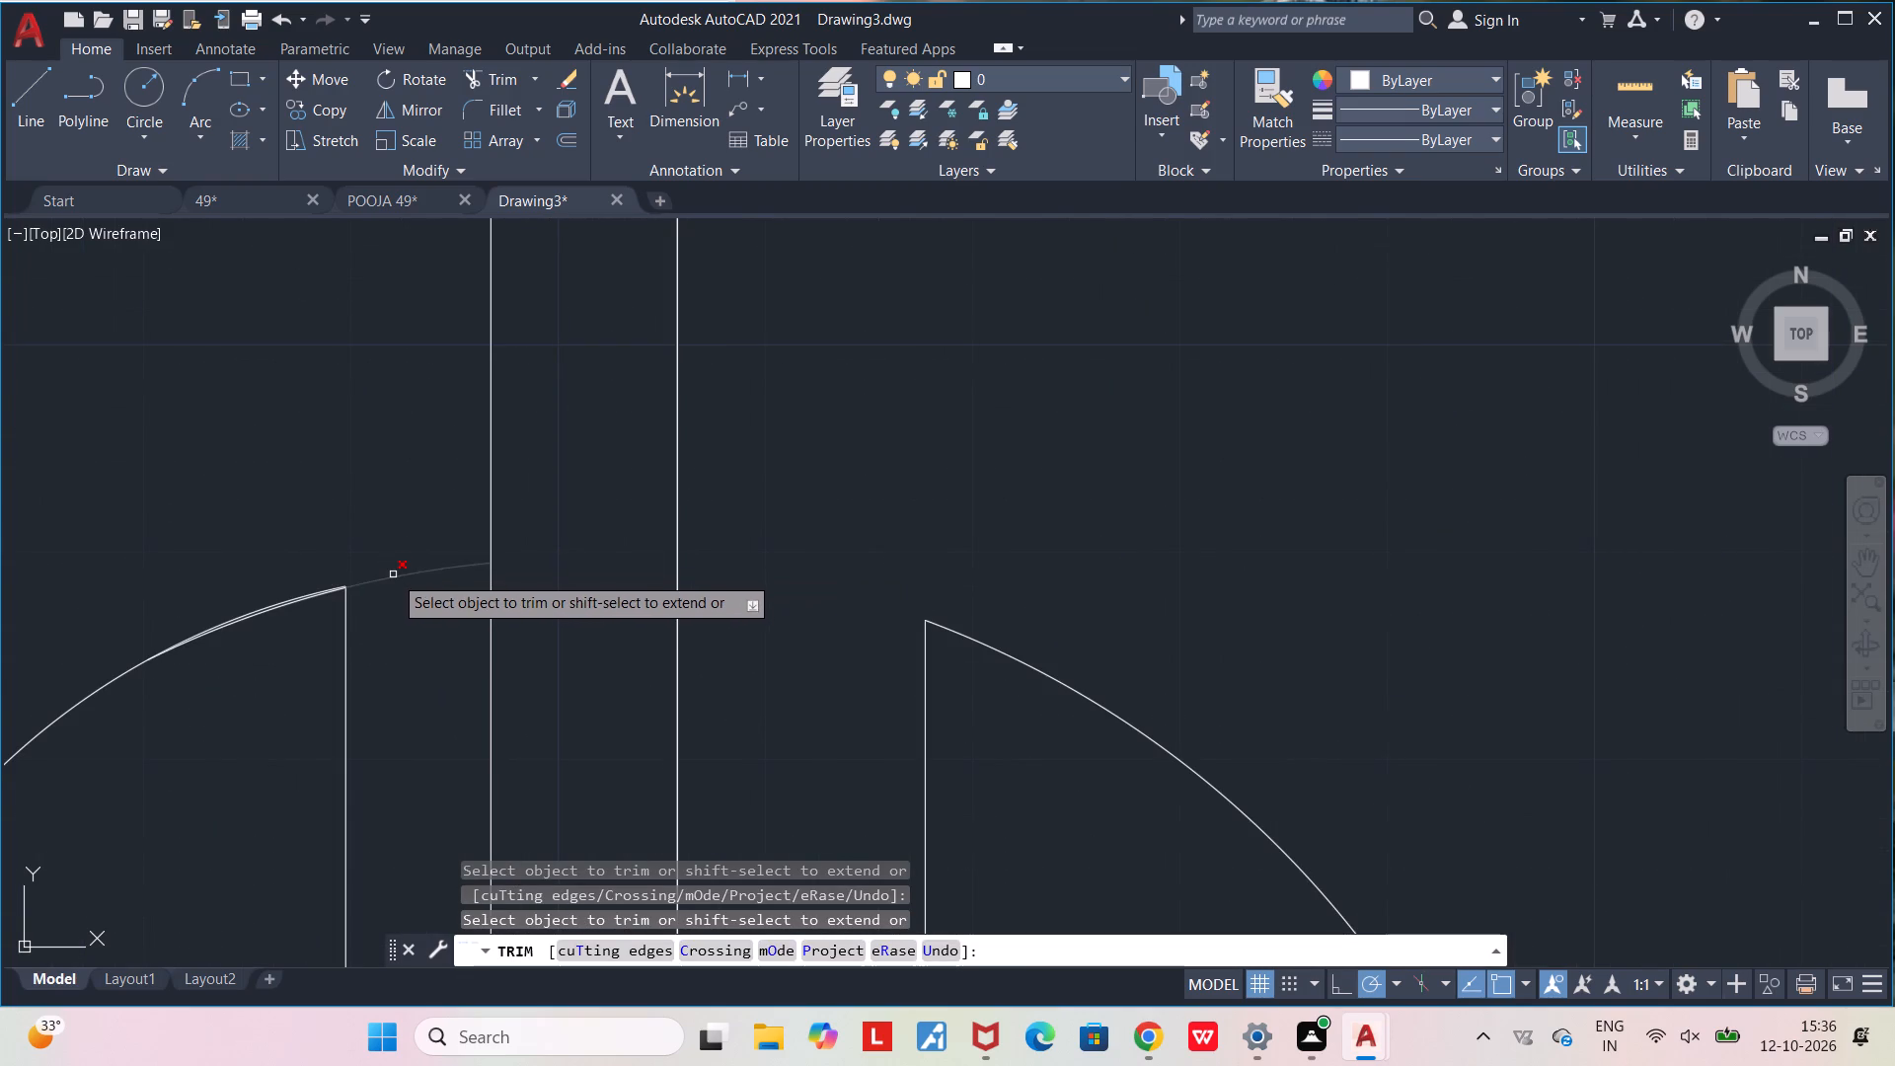
pyautogui.click(393, 574)
pyautogui.scroll(3, 244, 623)
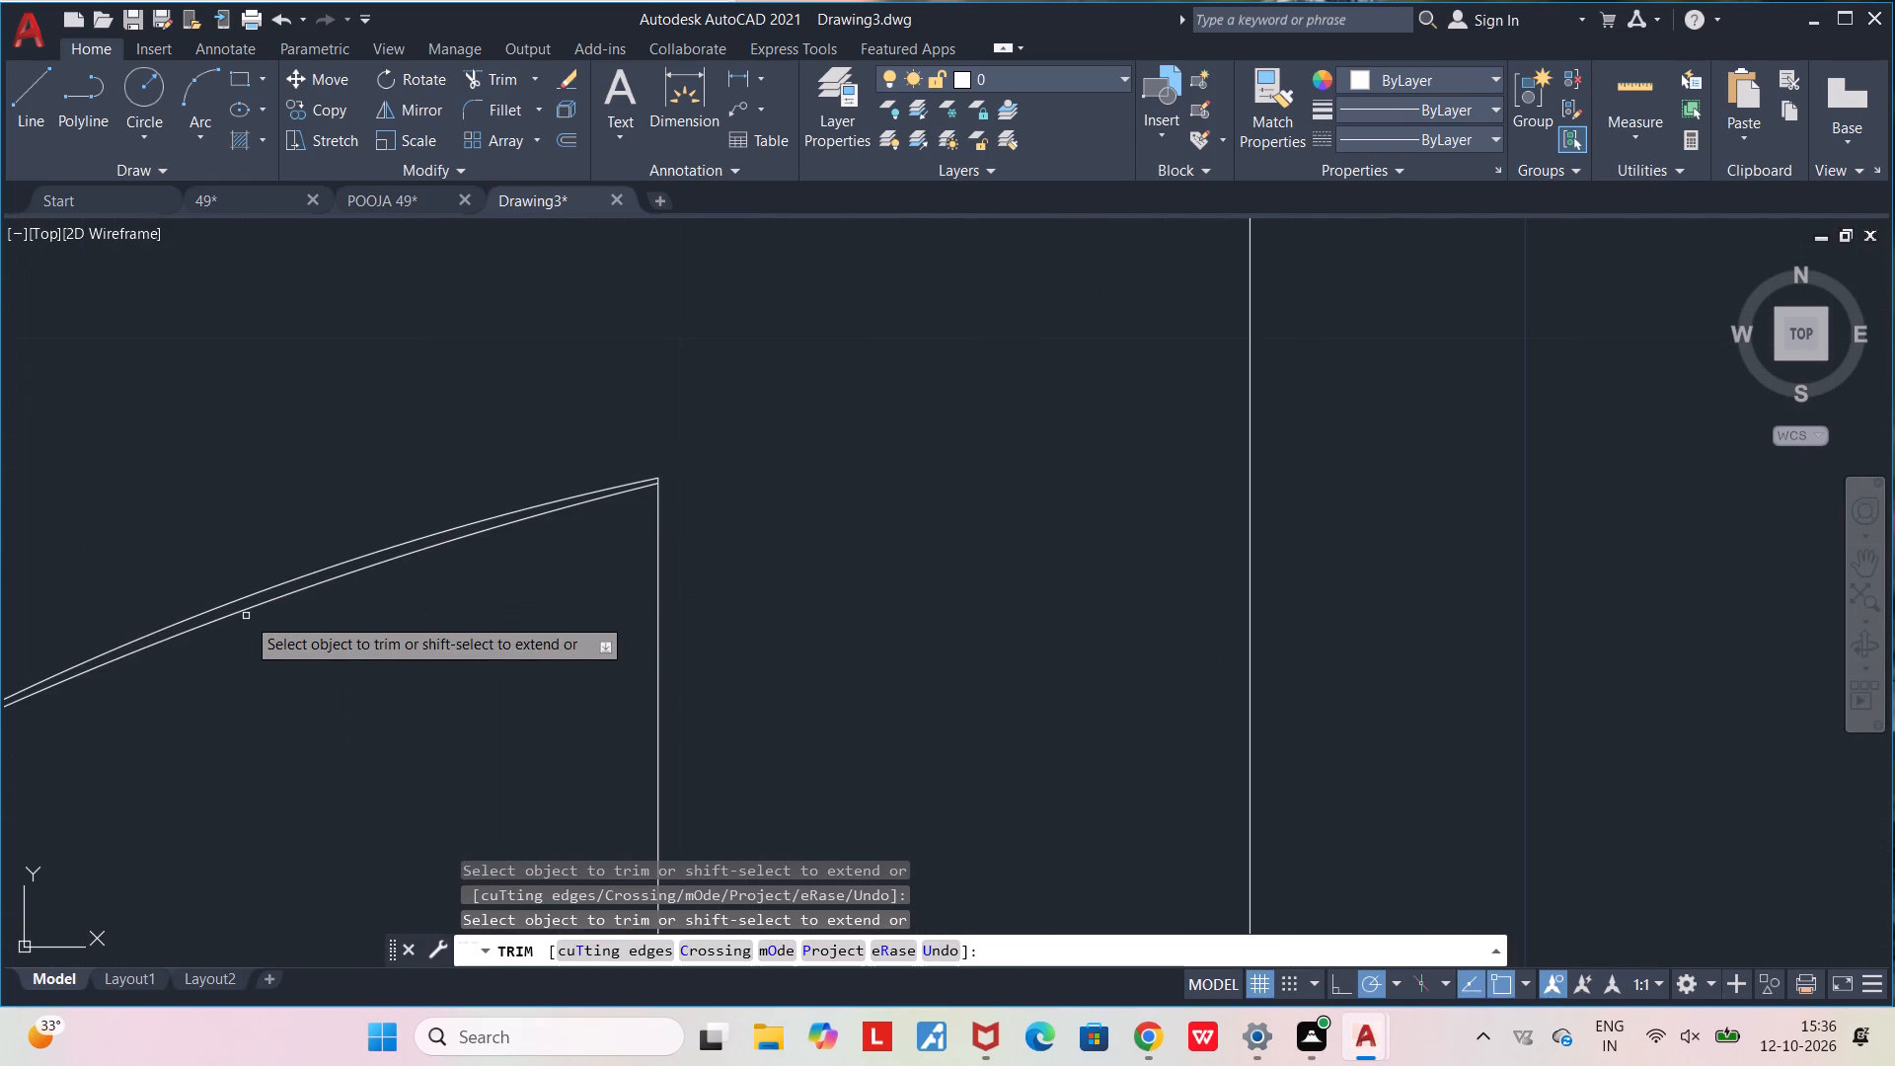
pyautogui.click(242, 614)
pyautogui.moveTo(242, 666); pyautogui.dragTo(383, 548, button='middle')
pyautogui.scroll(-7, 383, 548)
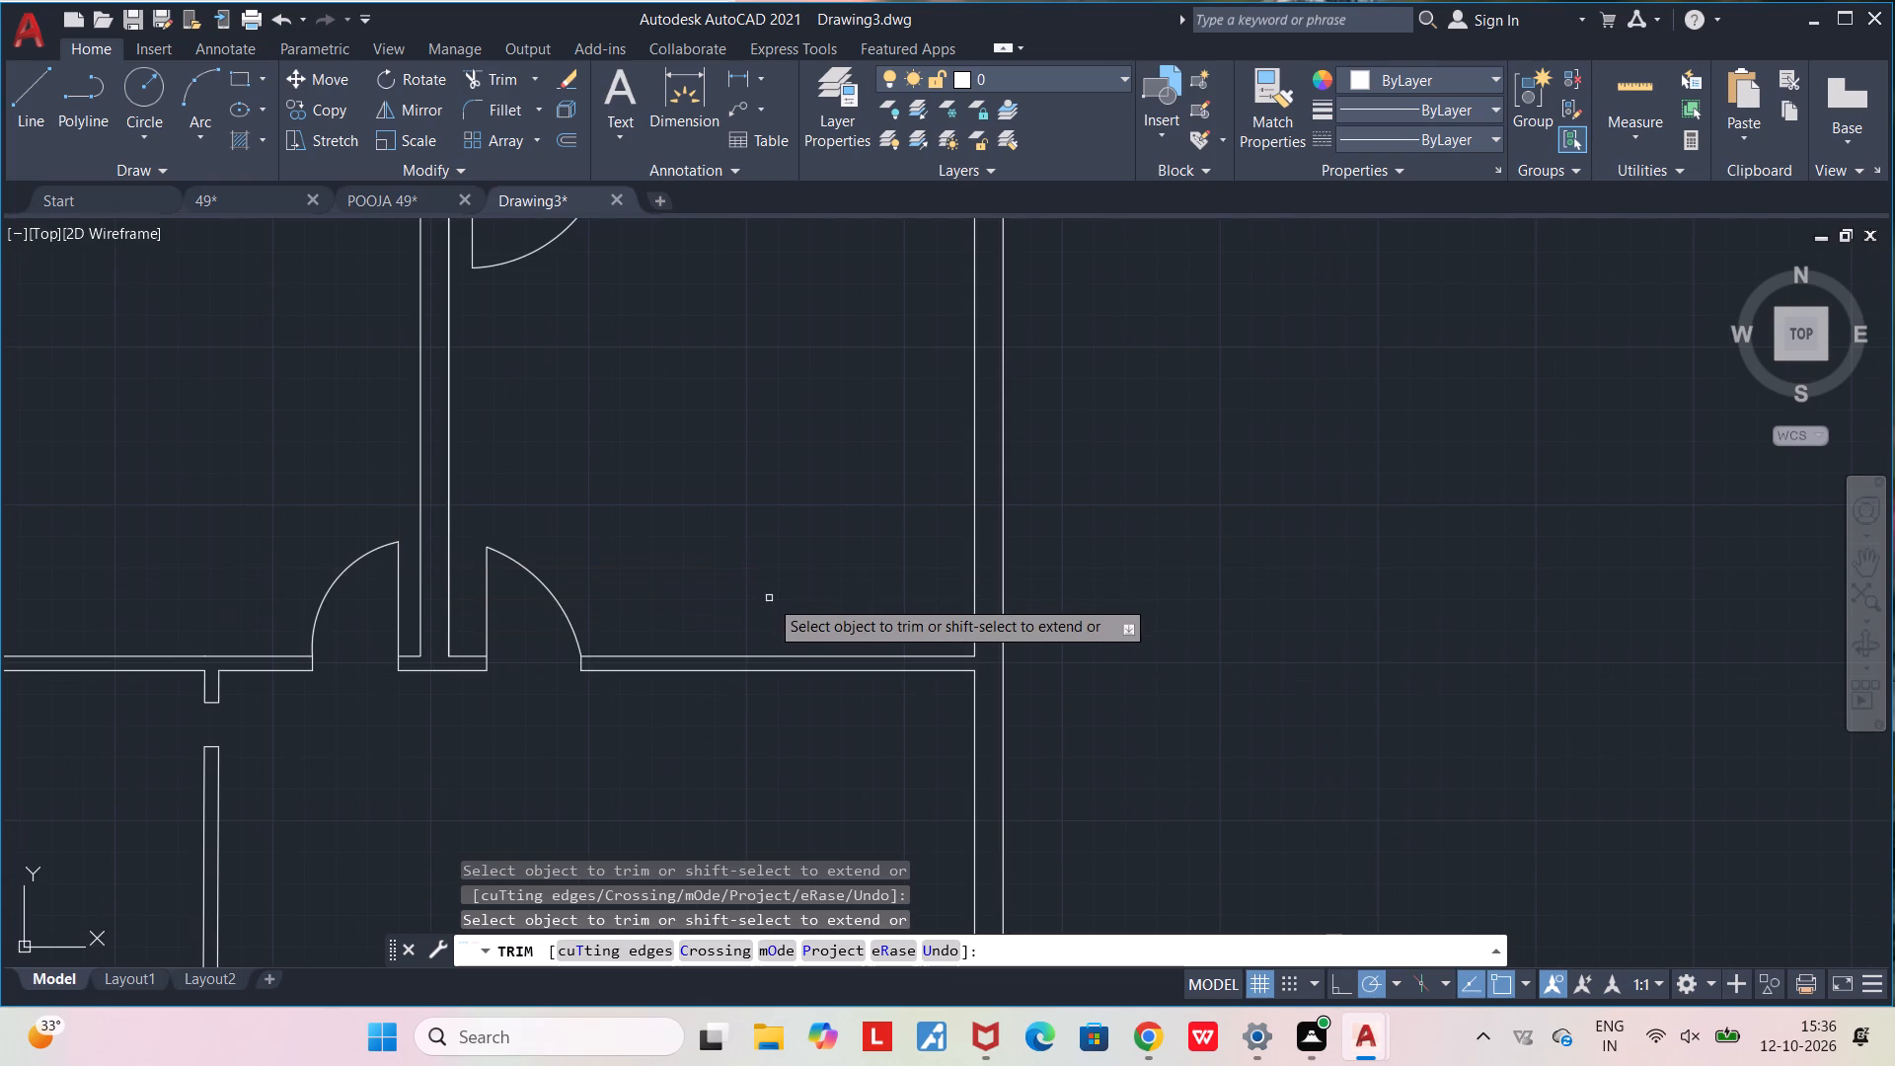
pyautogui.press('Escape')
pyautogui.press('Escape')
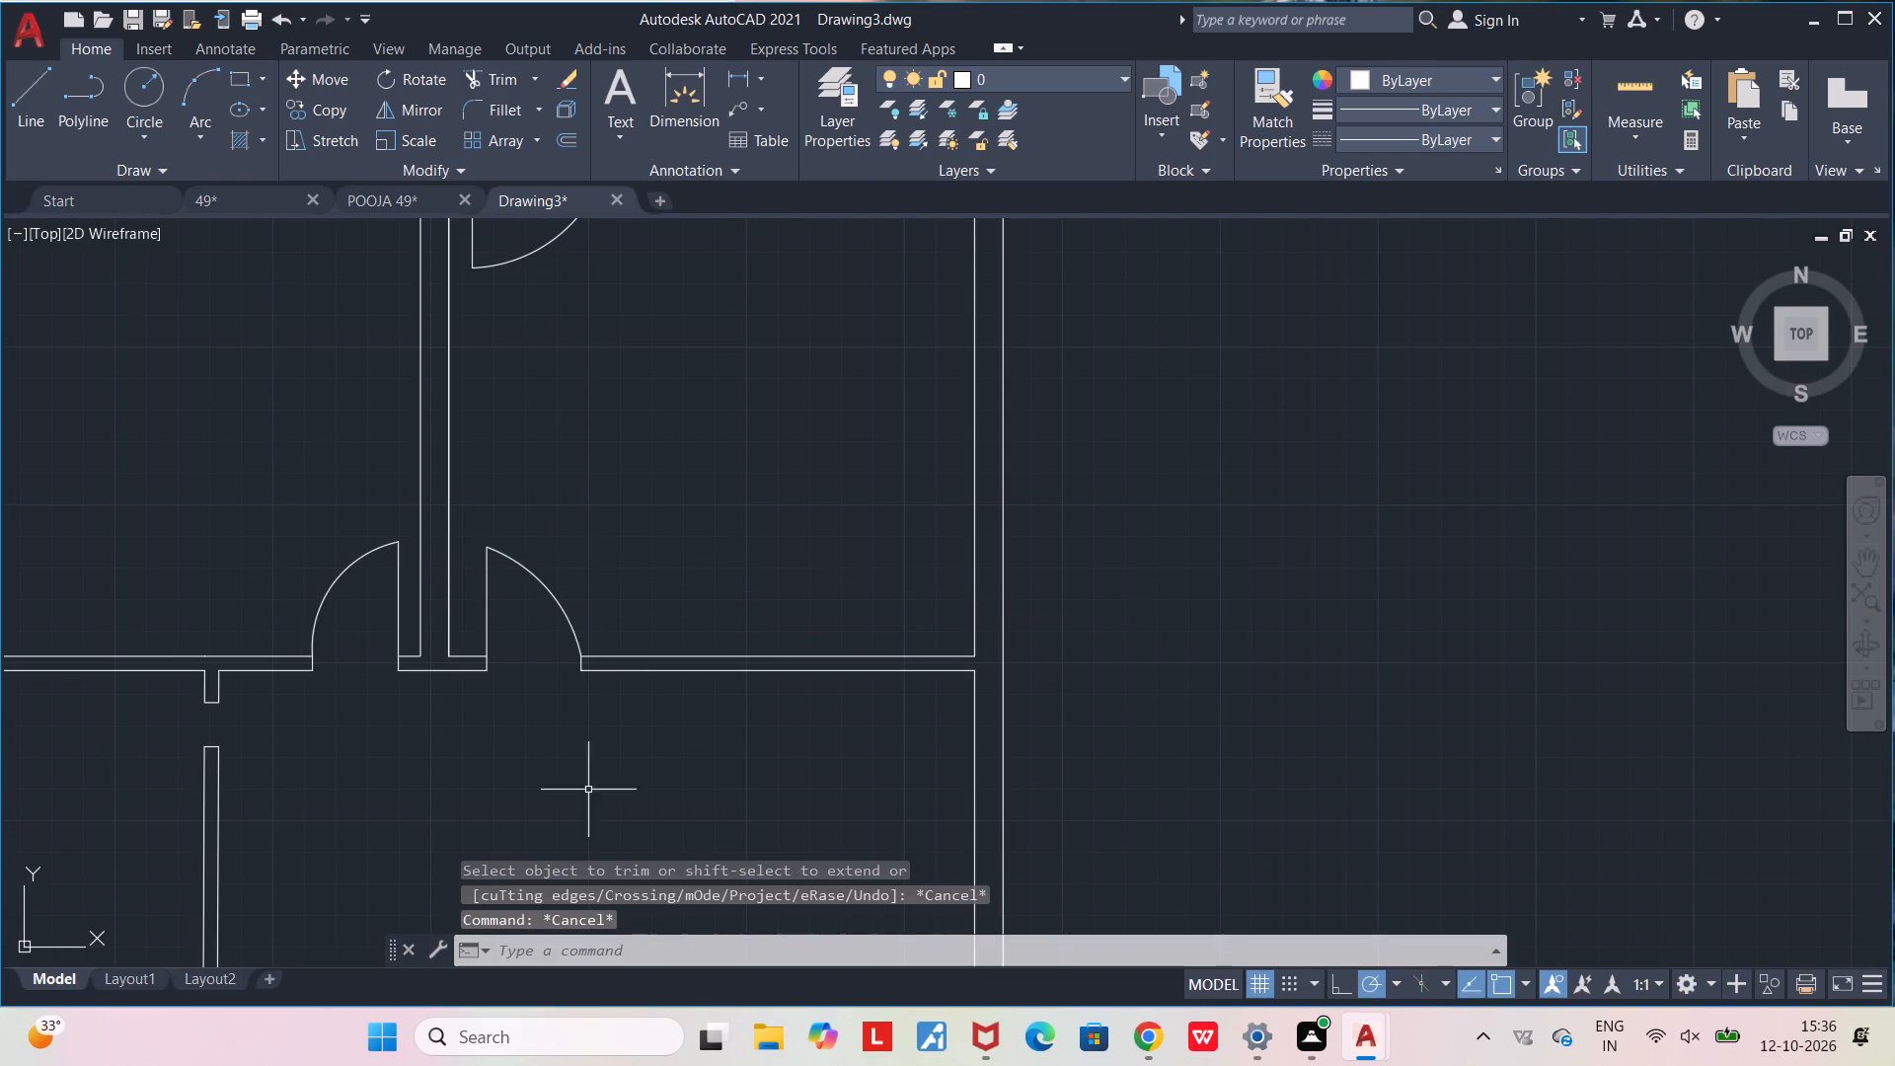
# Draw a horizontal door-leaf line leftward from the short partition stub's lower left corner into the small left room below the middle rooms.
pyautogui.moveTo(585, 793); pyautogui.dragTo(738, 591, button='middle')
pyautogui.scroll(-2, 738, 591)
pyautogui.moveTo(801, 615); pyautogui.dragTo(914, 573, button='middle')
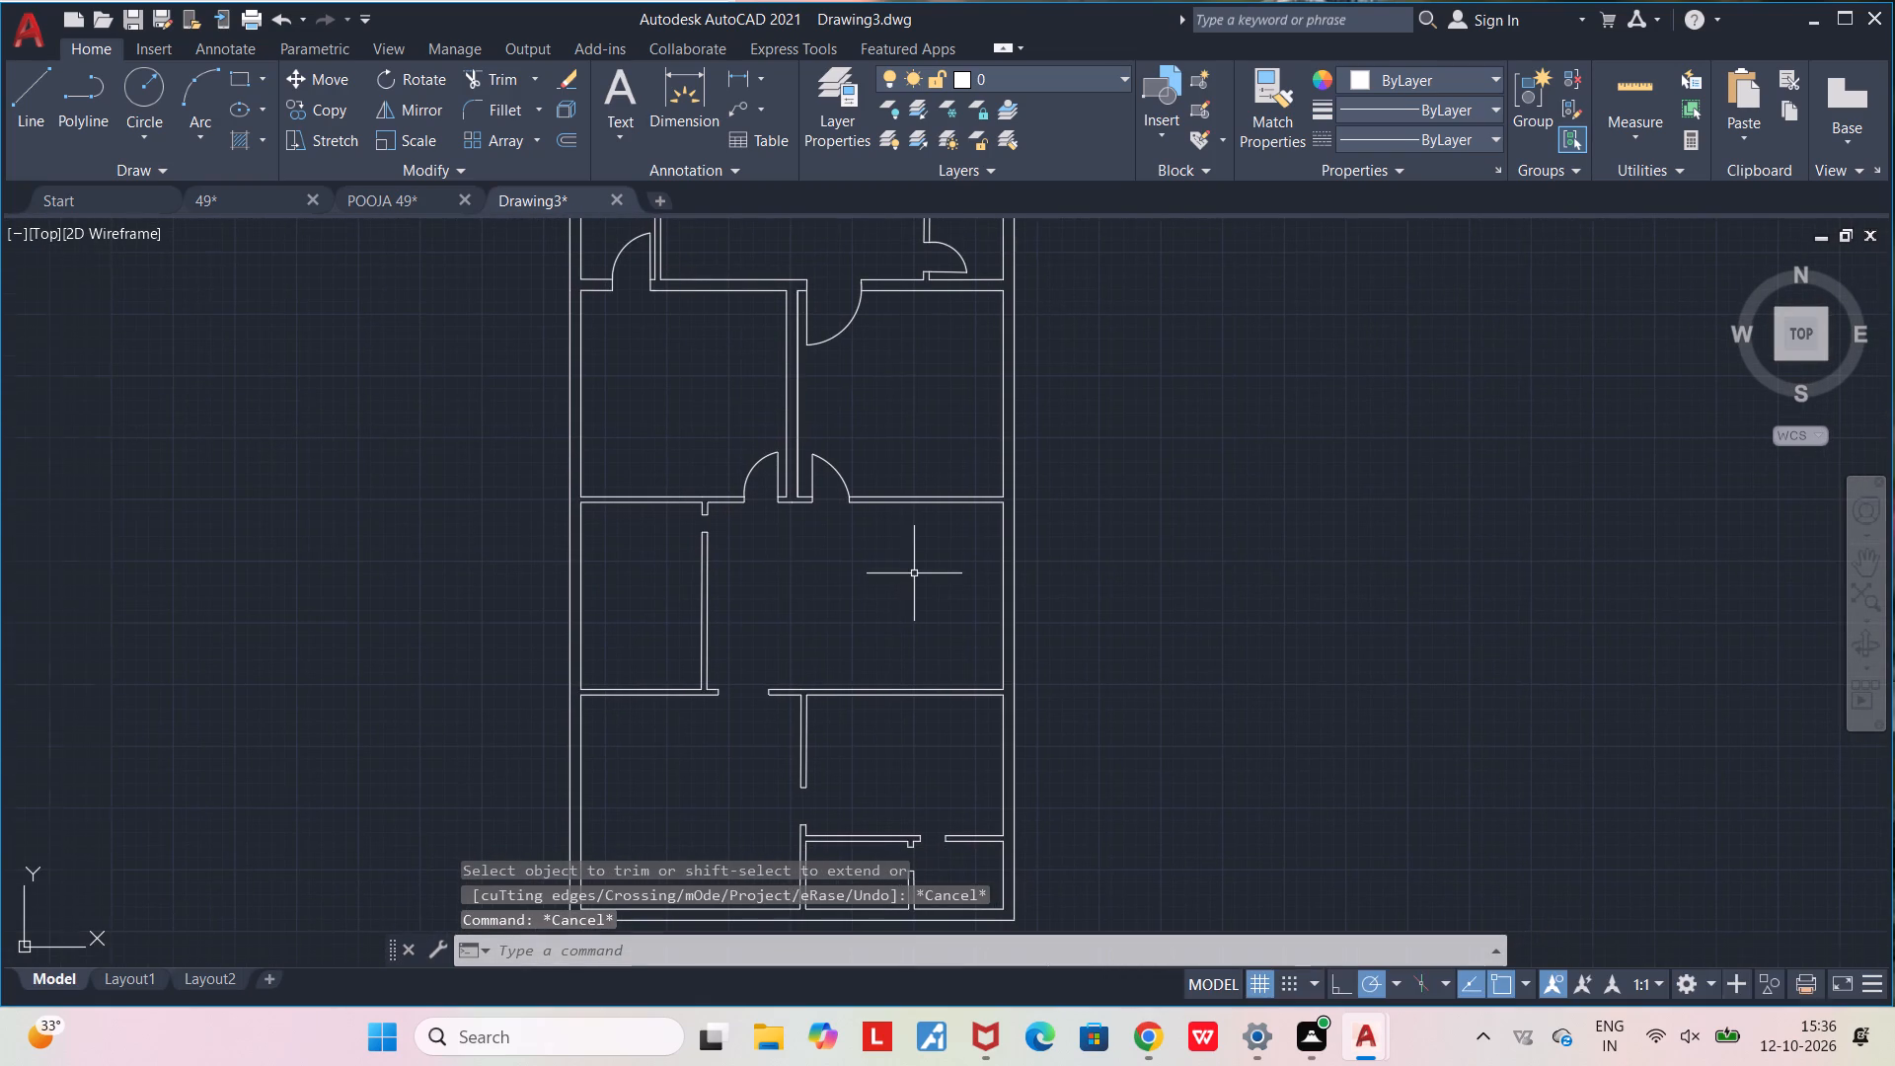
pyautogui.scroll(4, 720, 518)
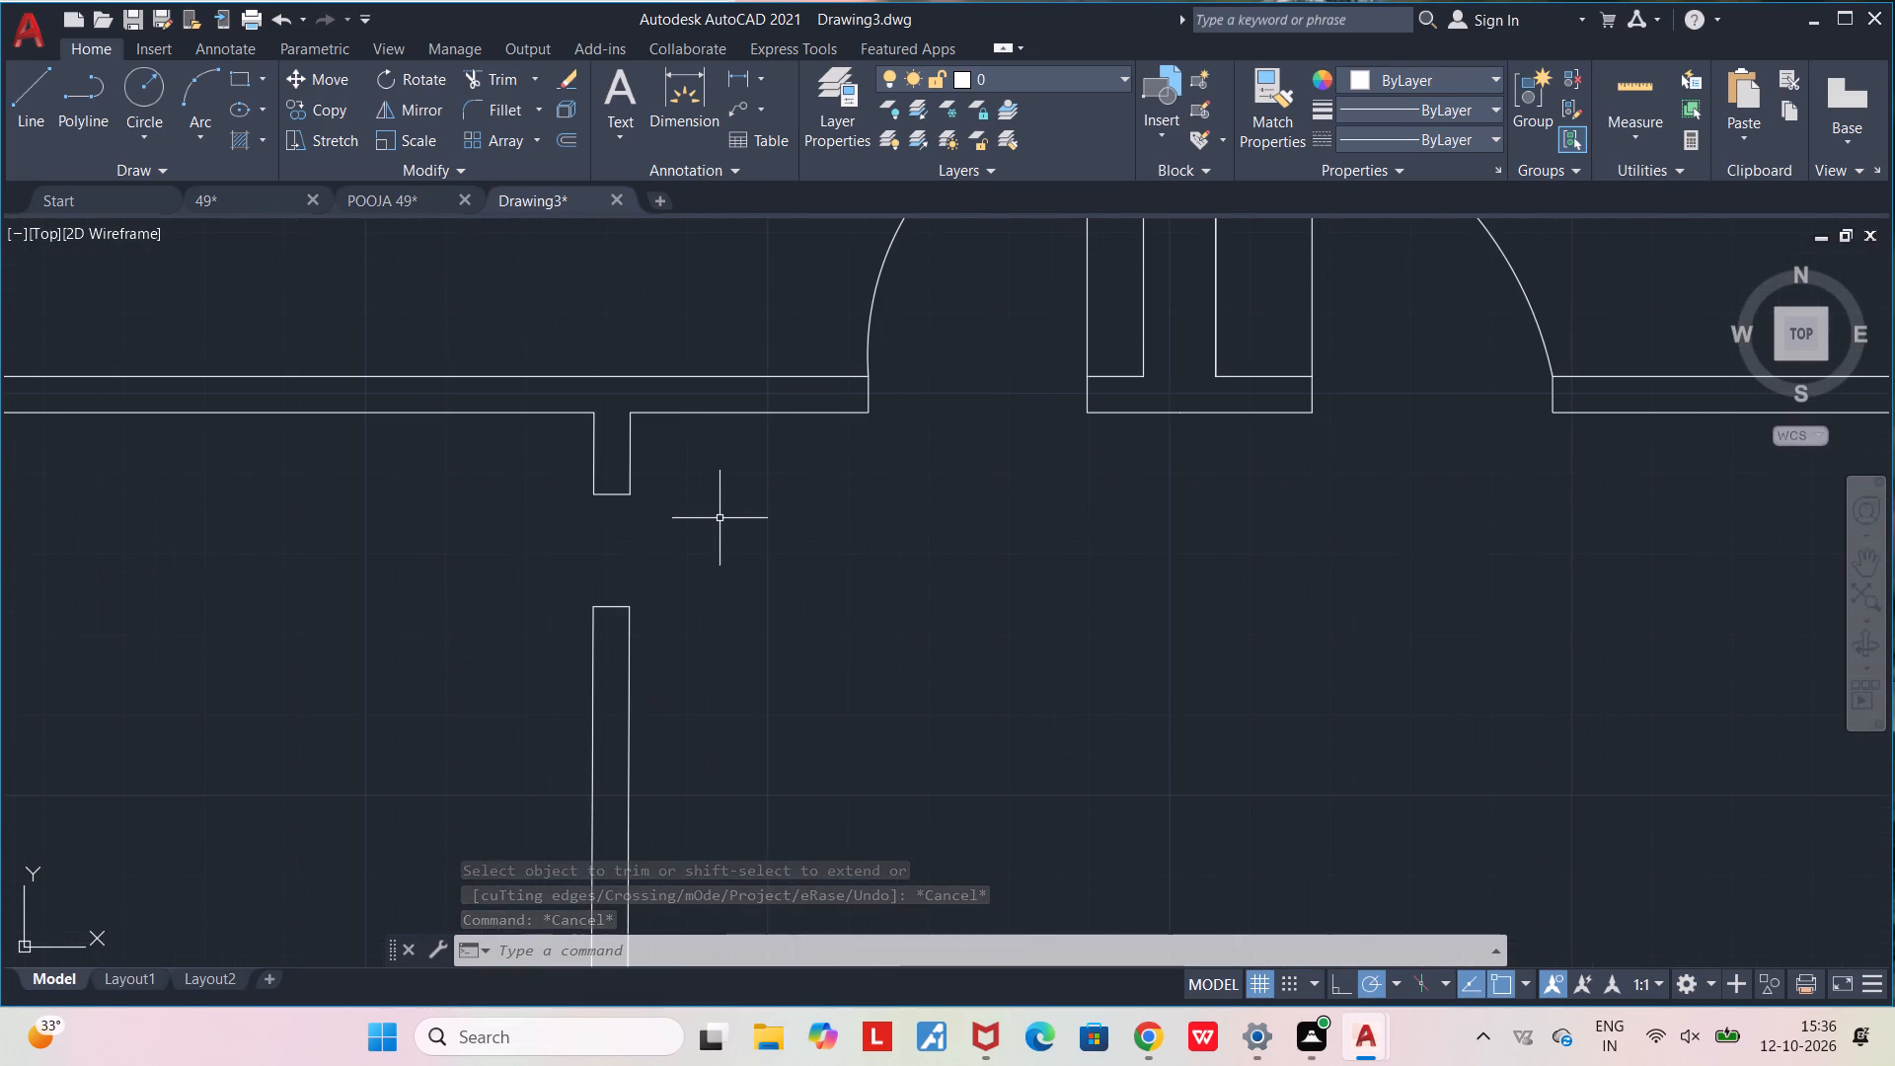
pyautogui.scroll(2, 678, 530)
pyautogui.moveTo(768, 541); pyautogui.dragTo(1014, 584, button='middle')
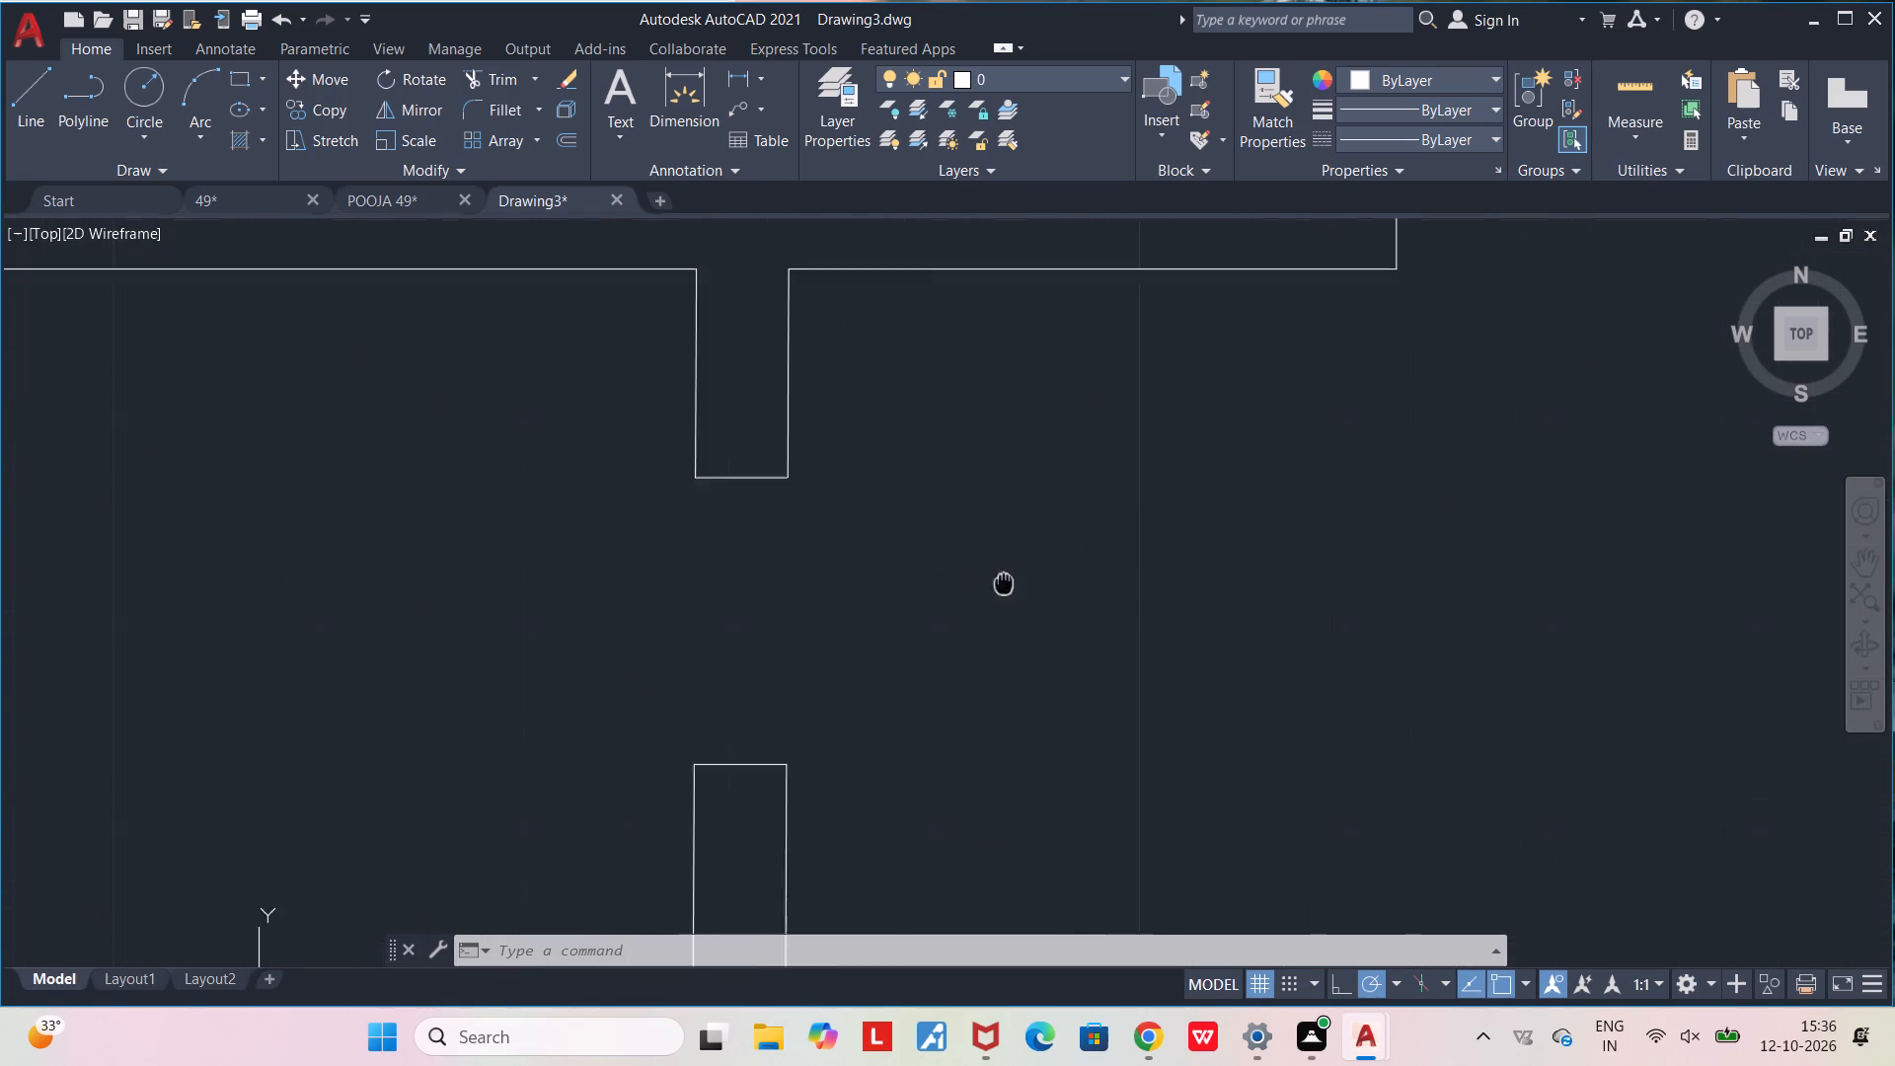
pyautogui.moveTo(1014, 584); pyautogui.dragTo(1089, 608, button='middle')
pyautogui.scroll(-3, 1090, 610)
pyautogui.press('l')
pyautogui.press('Return')
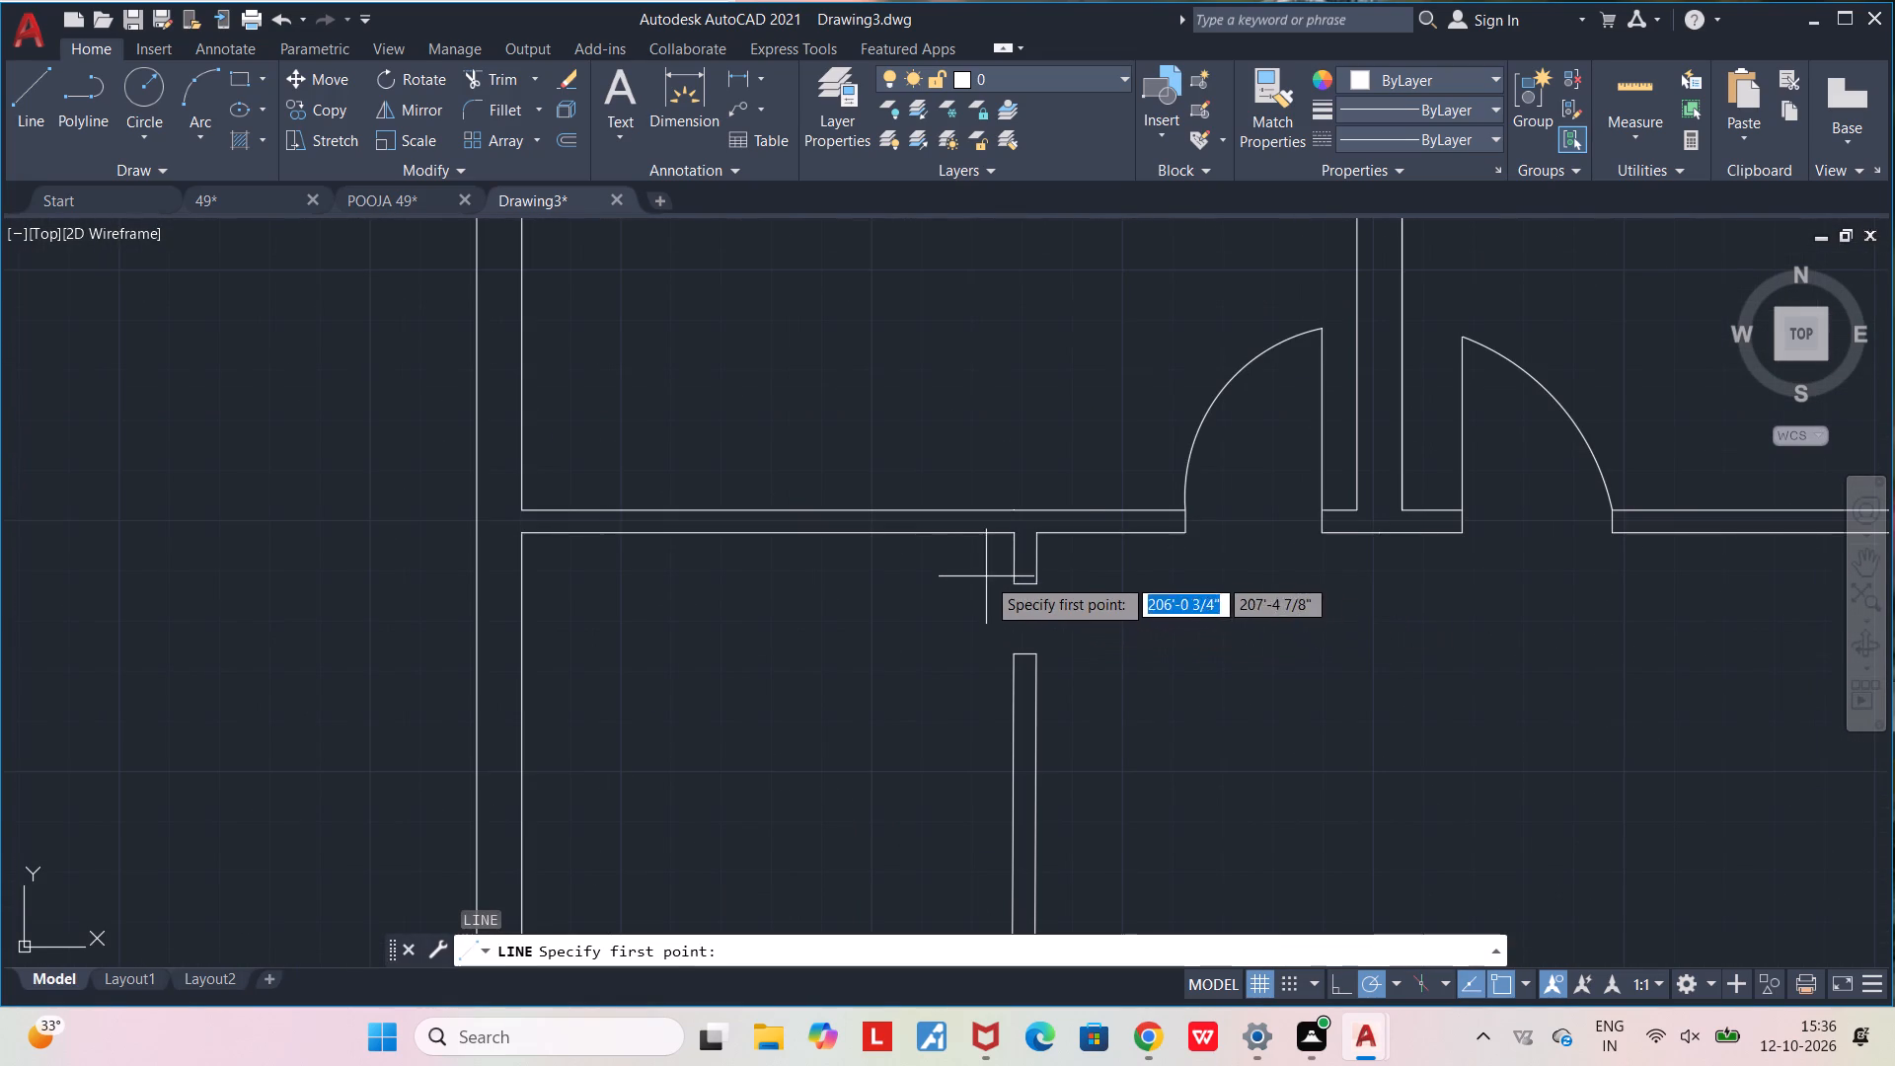
pyautogui.click(1011, 583)
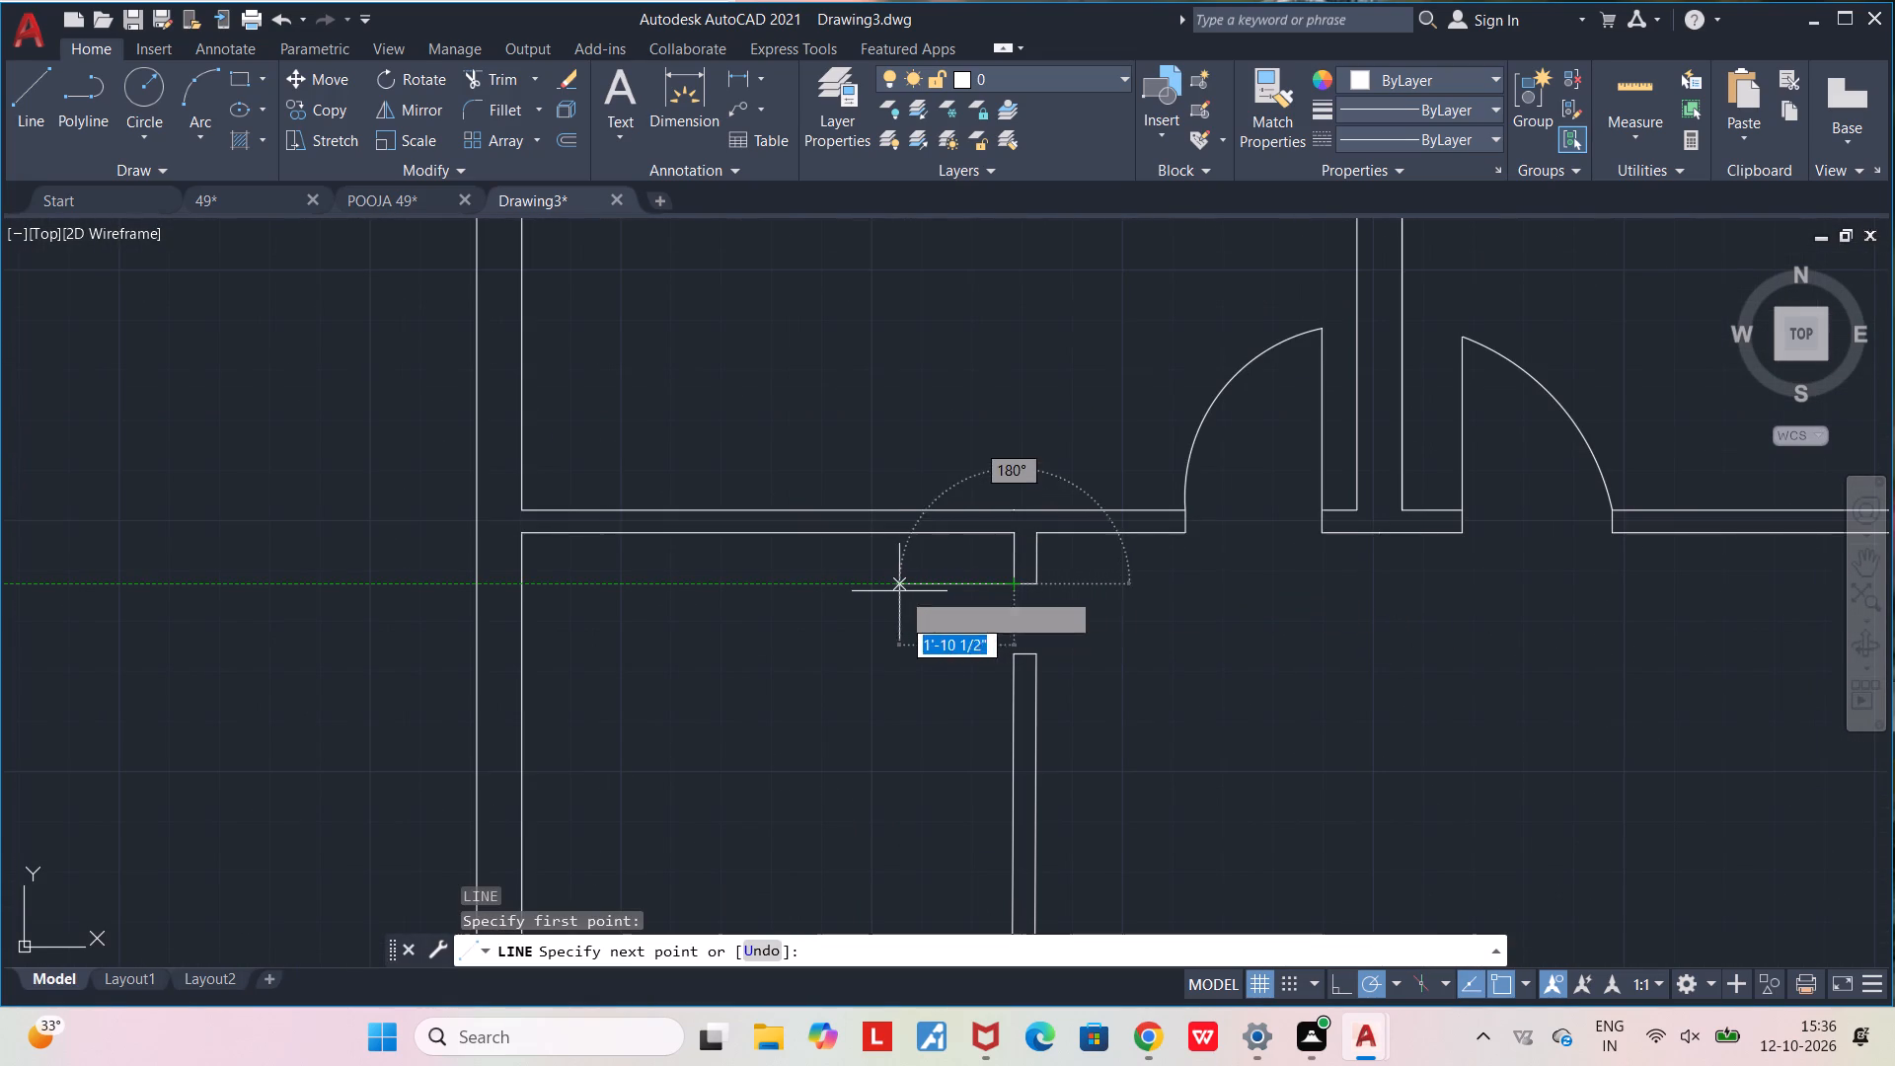
pyautogui.click(935, 591)
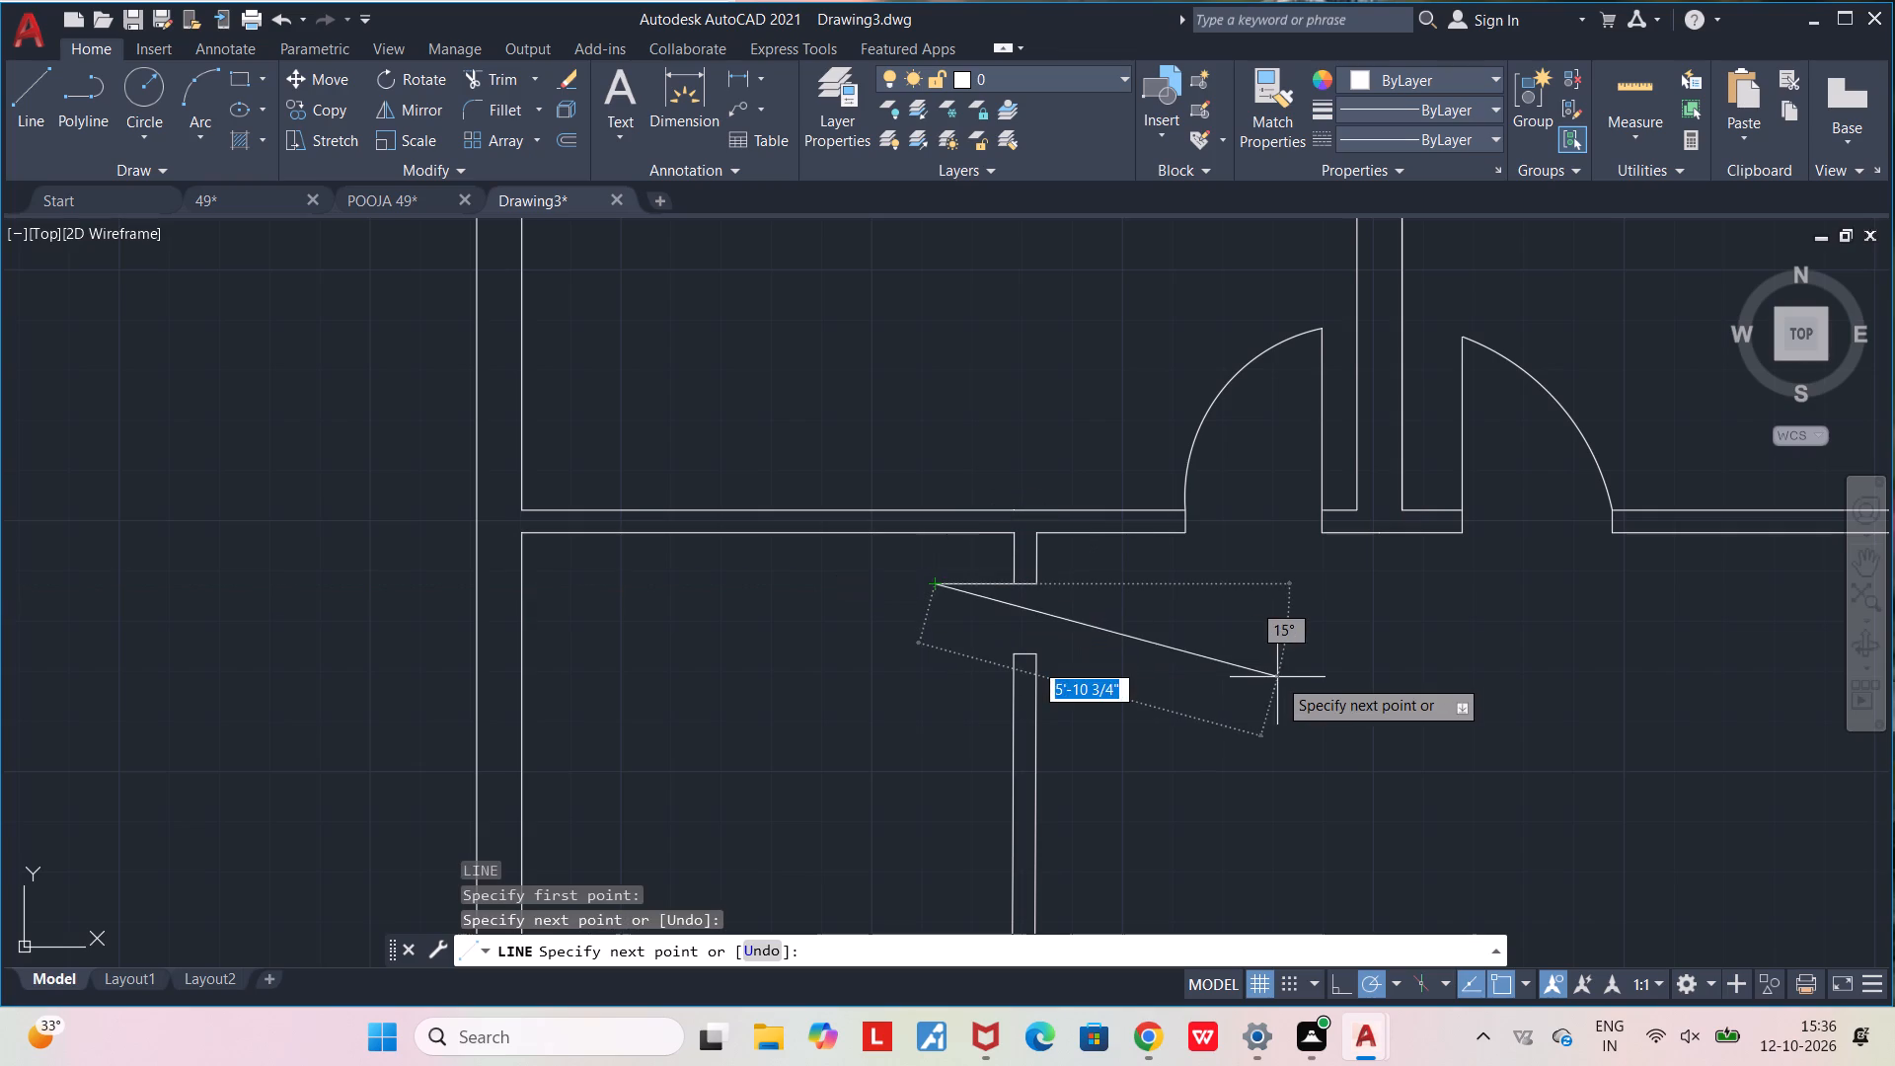
pyautogui.press('Escape')
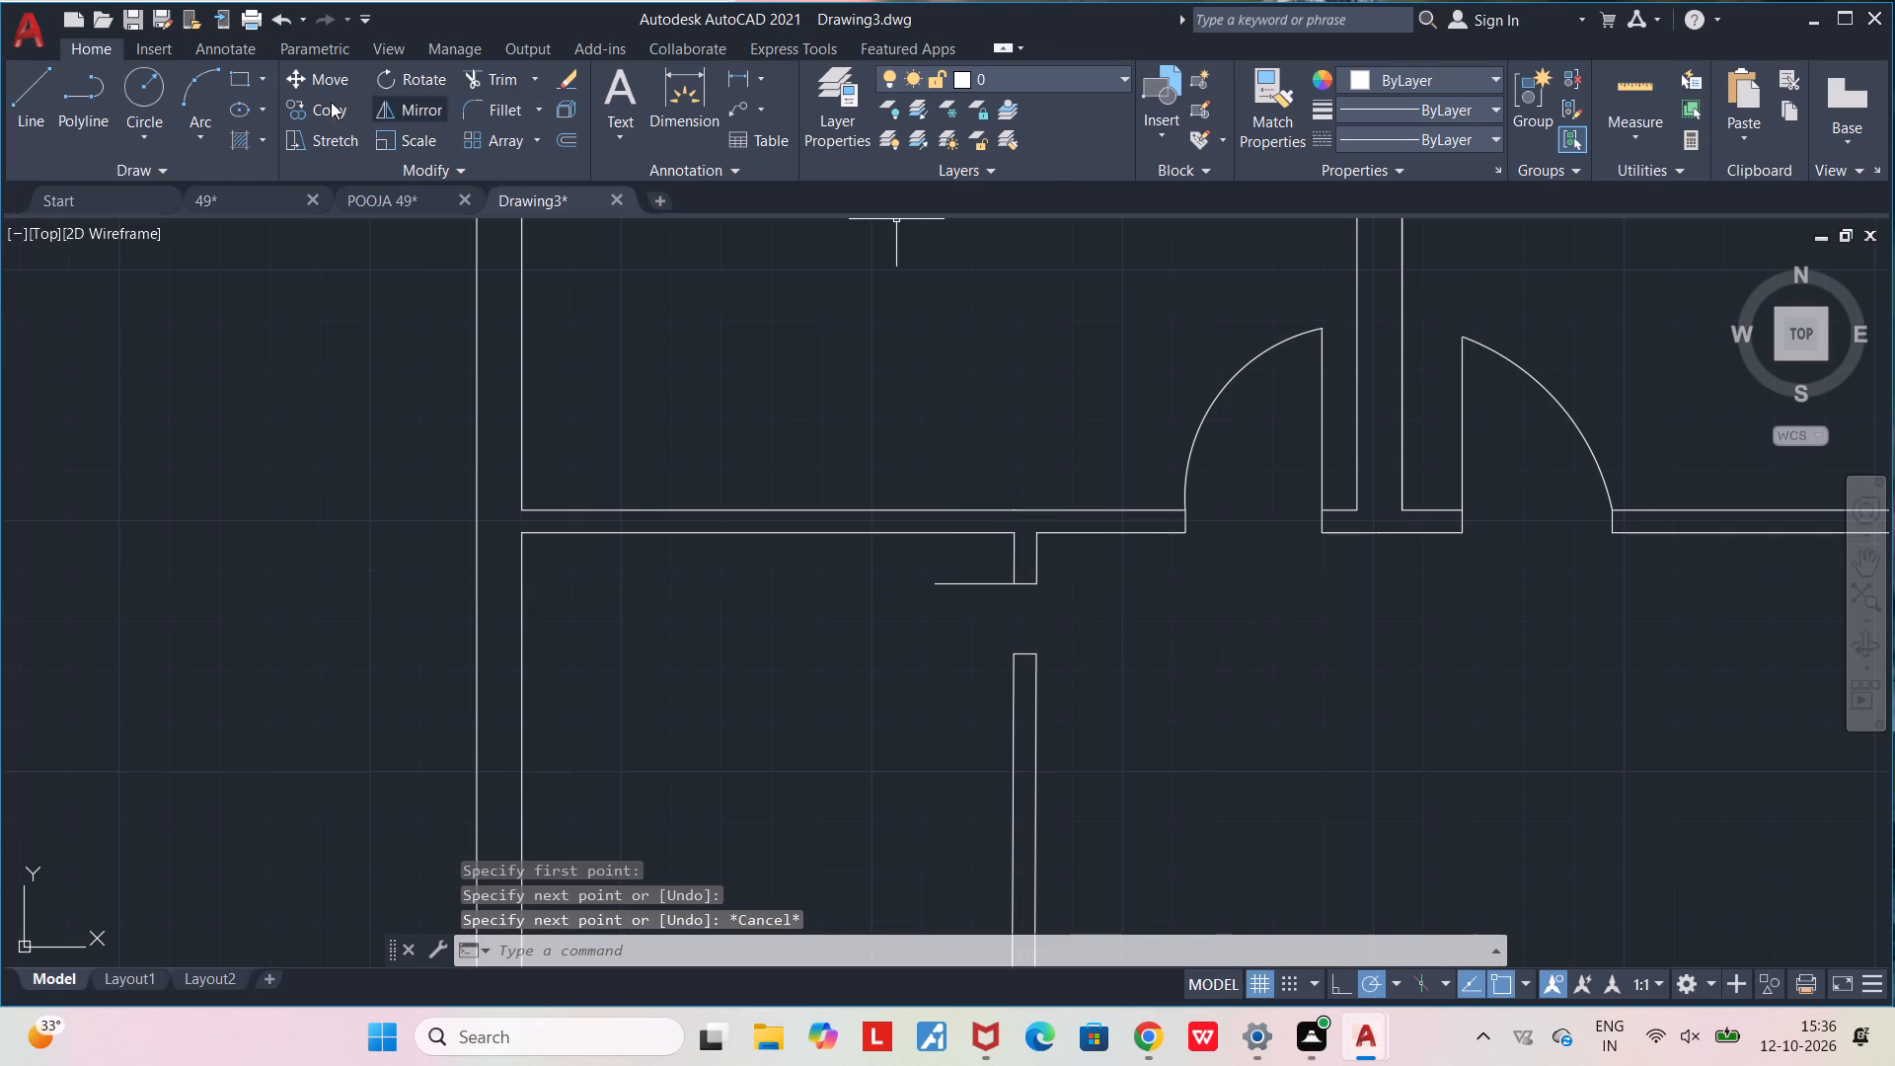
# Draw a three-point arc from the lower jamb's upper left corner through the horizontal leaf's free end, ending right of the partition stub.
pyautogui.click(200, 80)
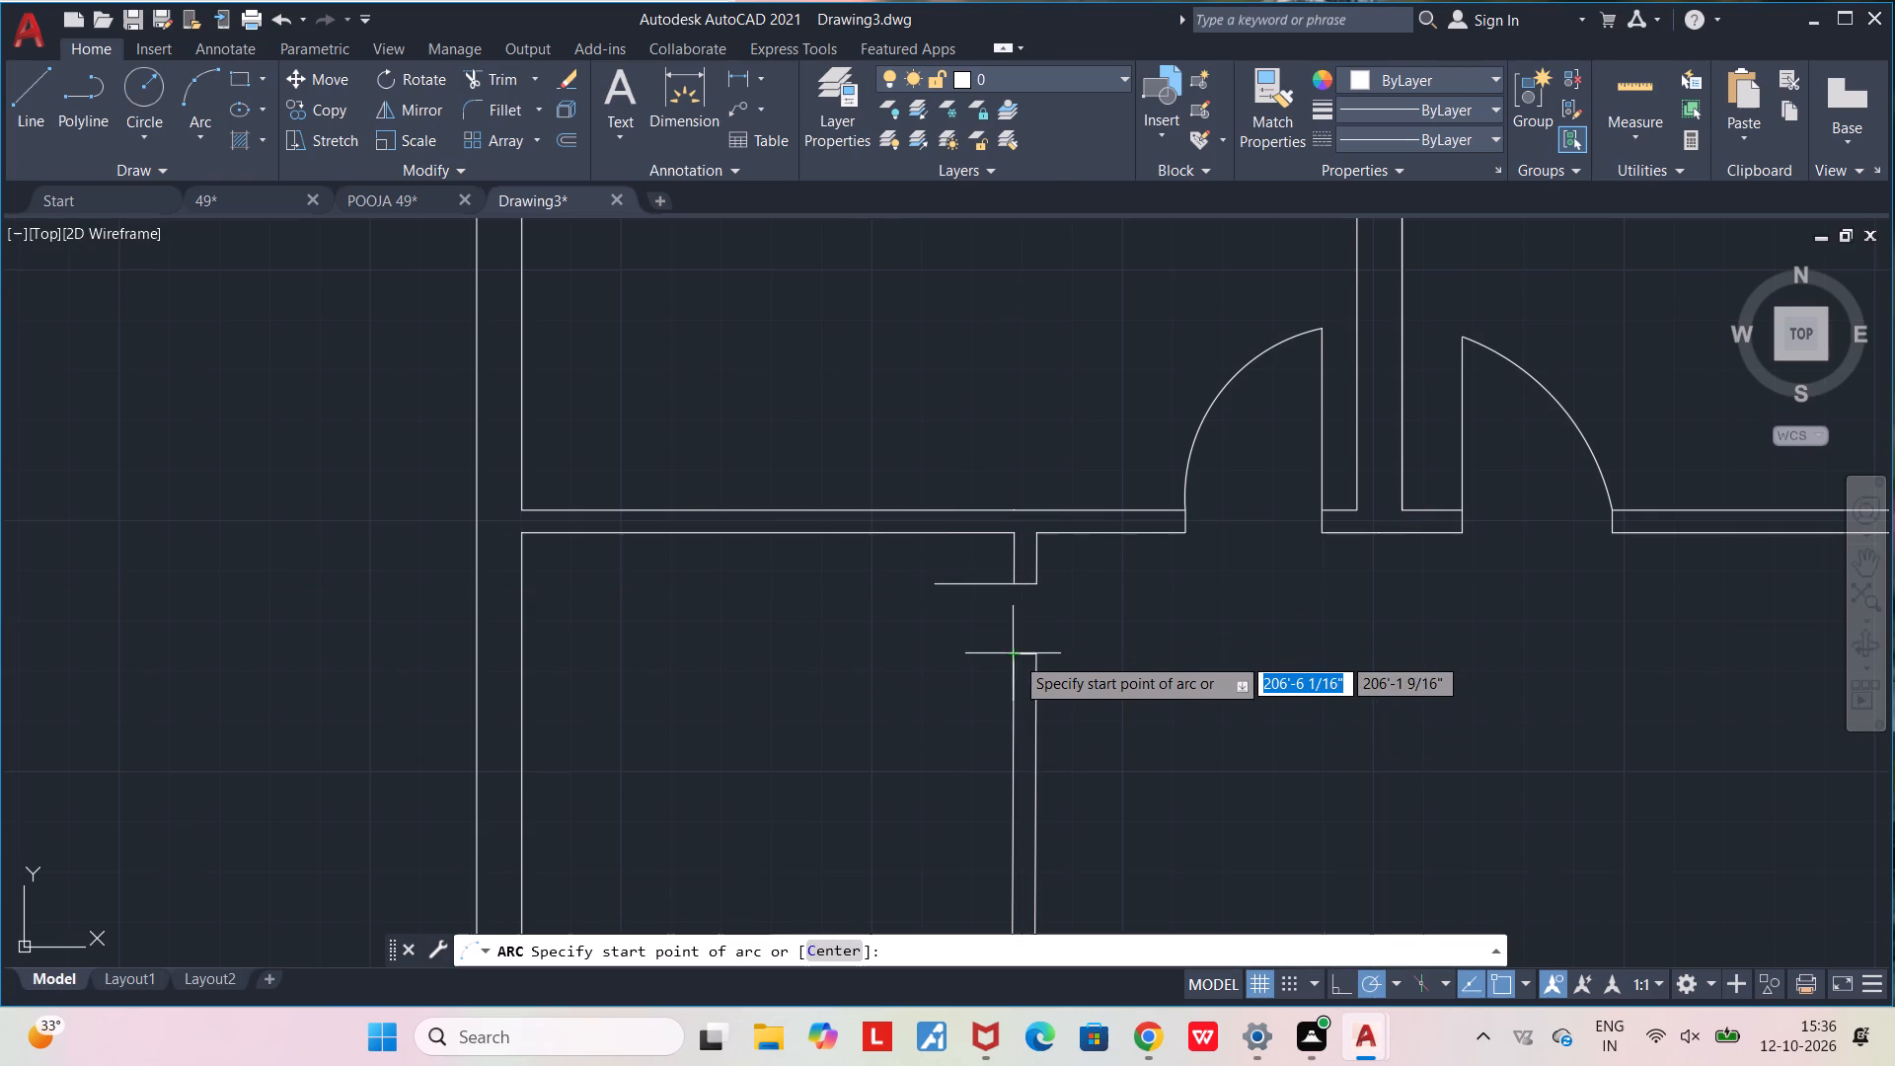
pyautogui.click(1011, 656)
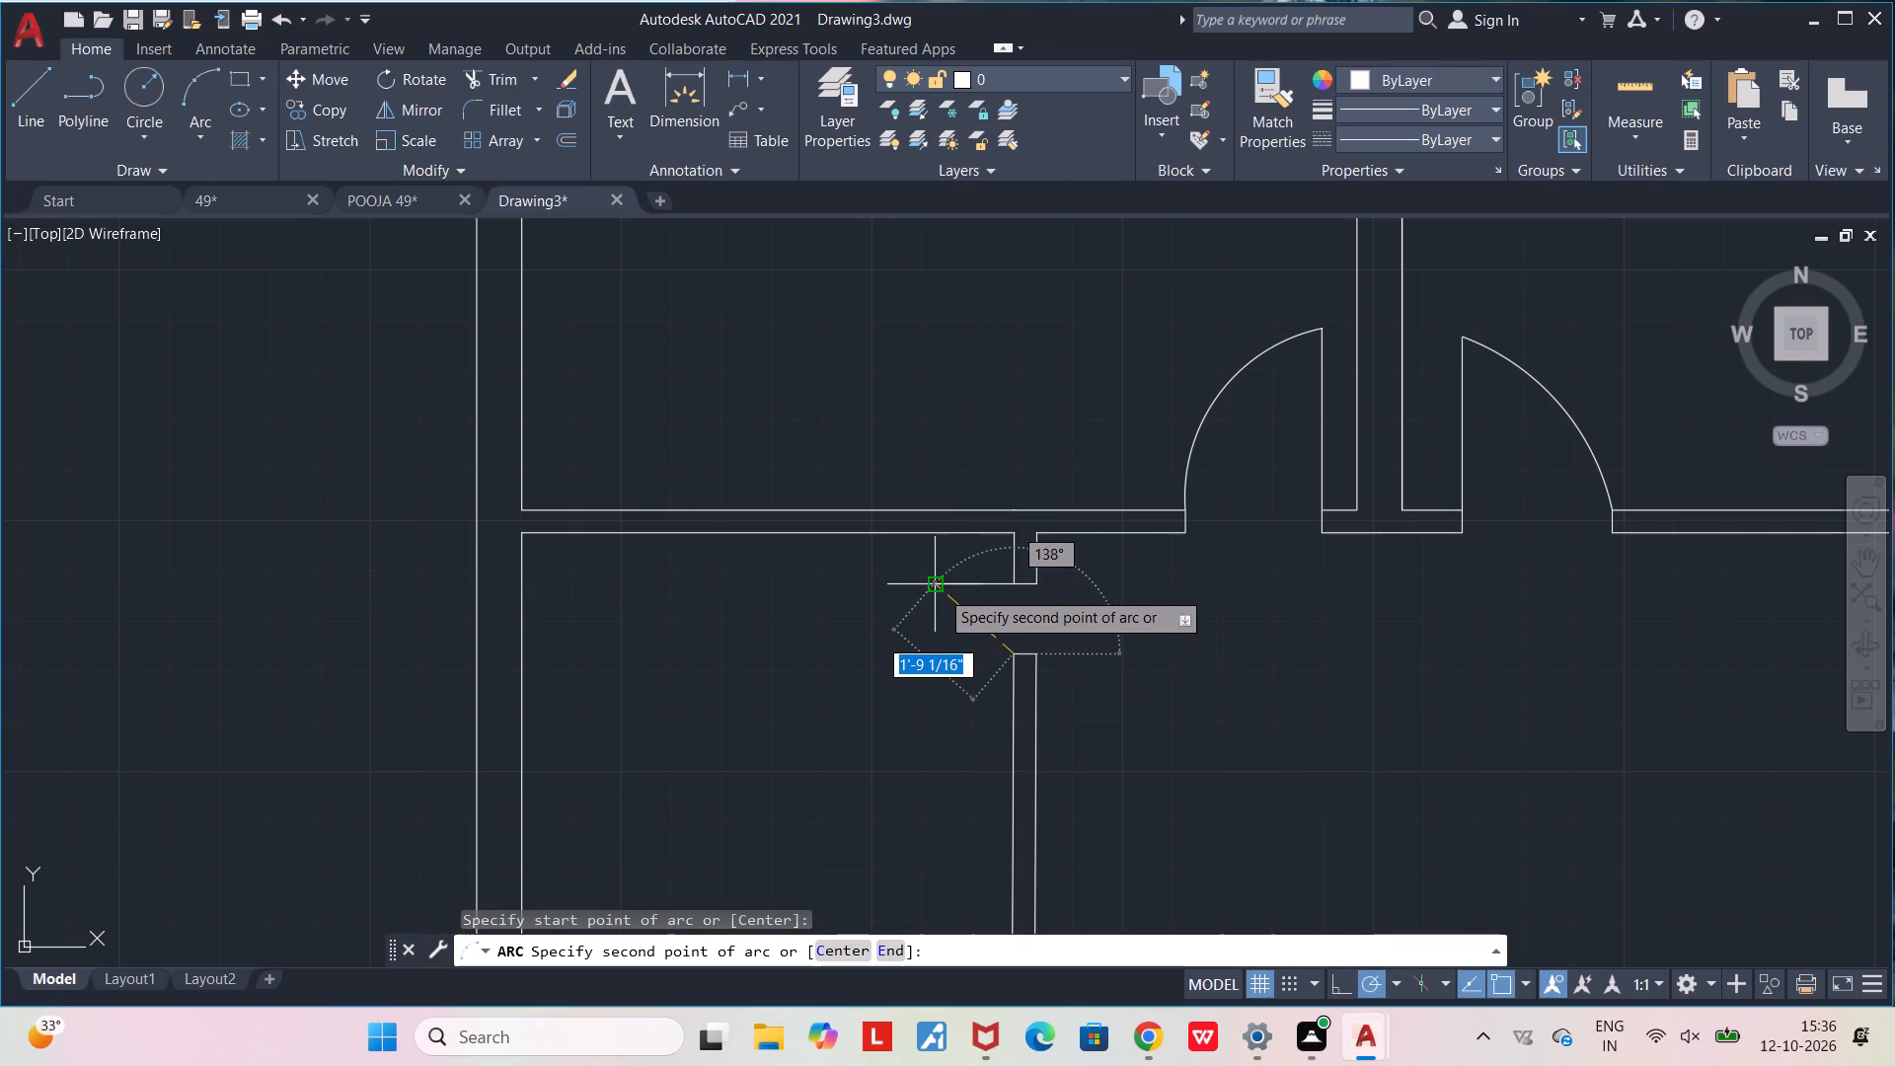
pyautogui.click(937, 587)
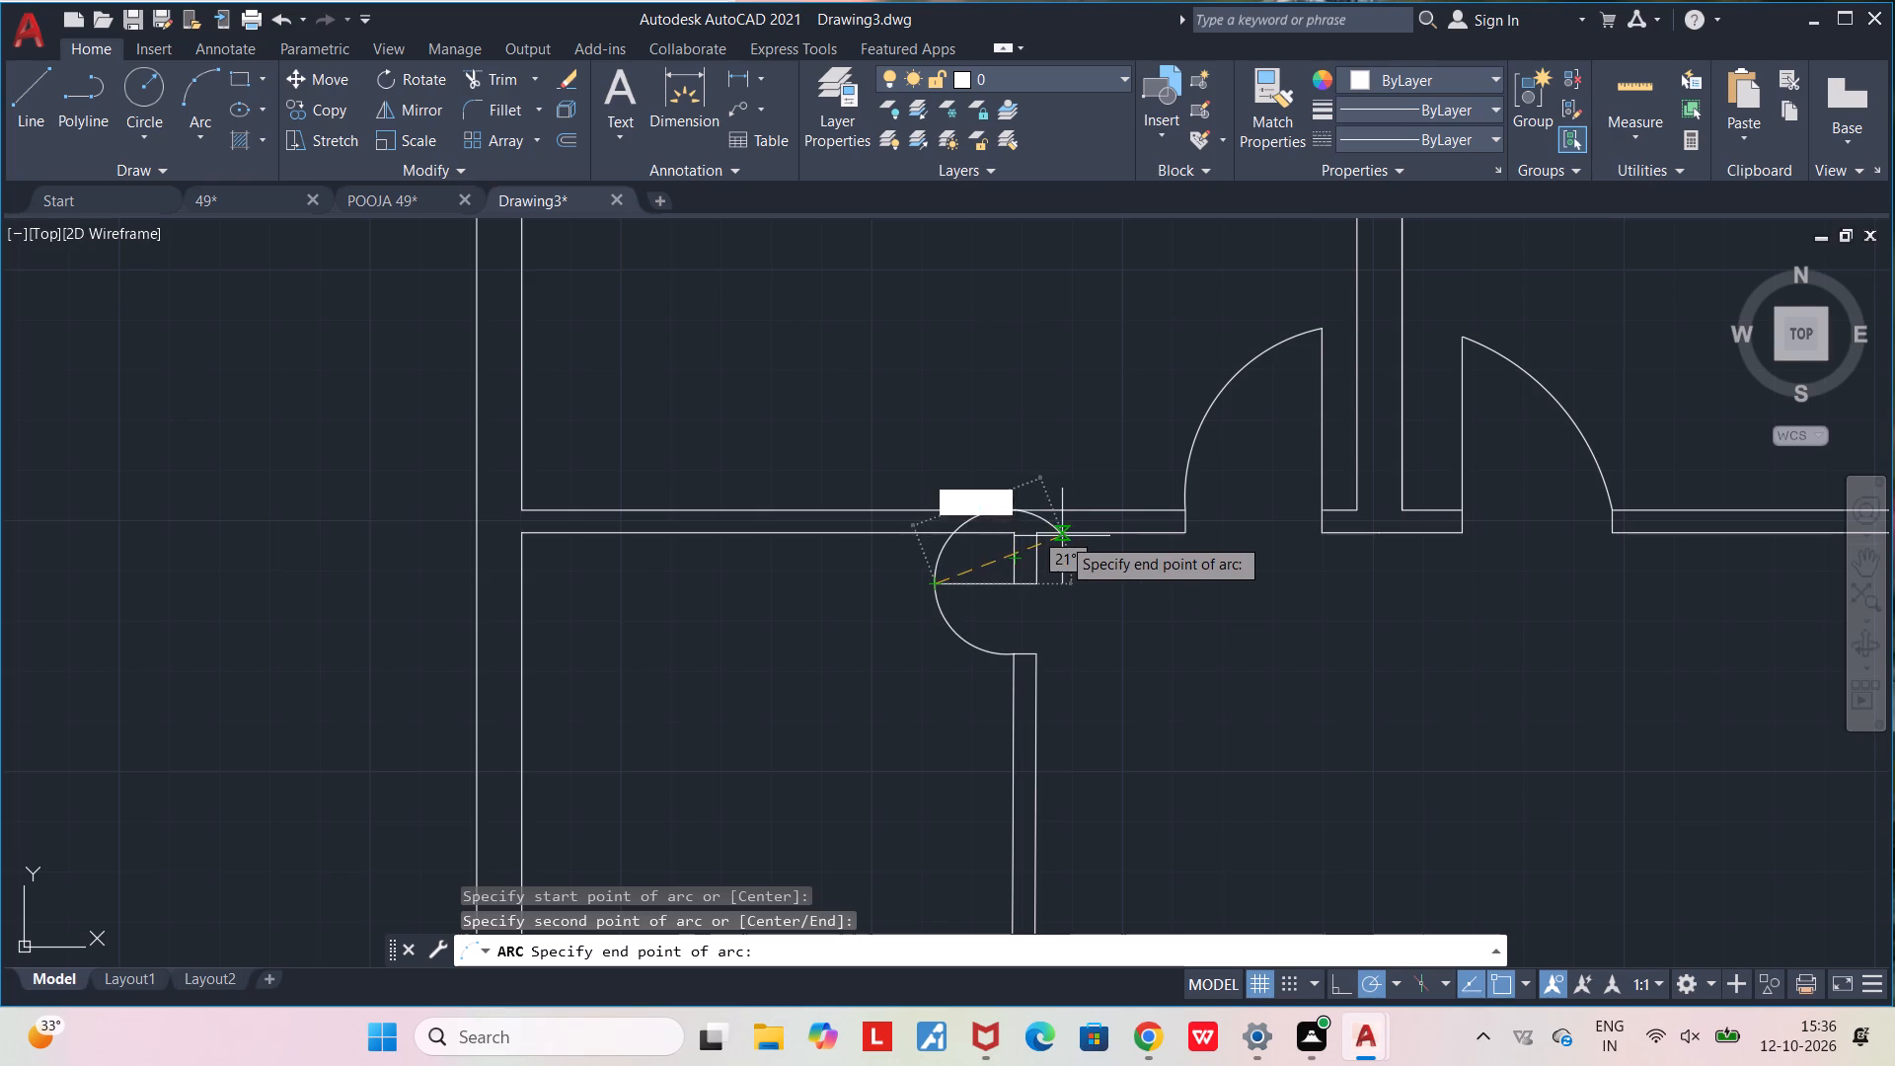
pyautogui.click(1069, 540)
# Trim the small left room's arc above its door leaf, including the parts crossing the horizontal wall, back to the leaf's free end.
pyautogui.write('TR')
pyautogui.press('Return')
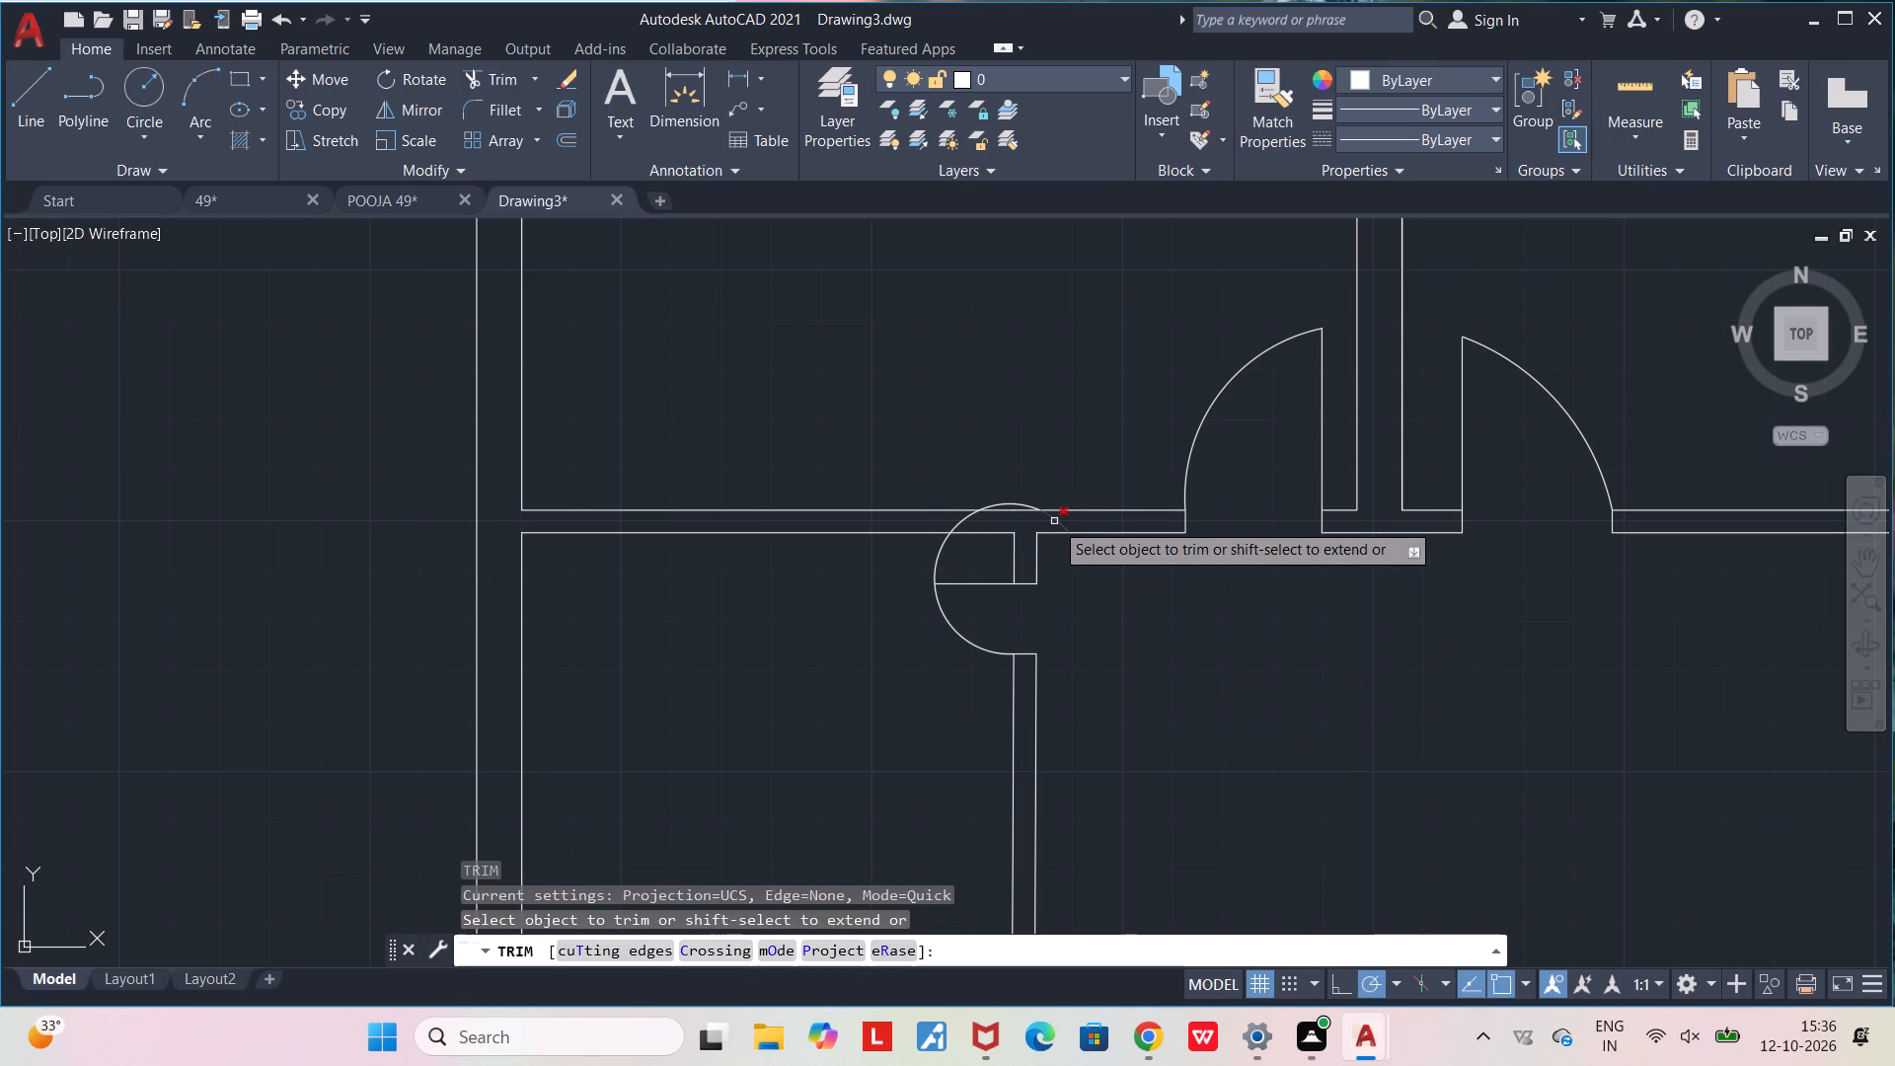
pyautogui.click(1054, 521)
pyautogui.click(1016, 503)
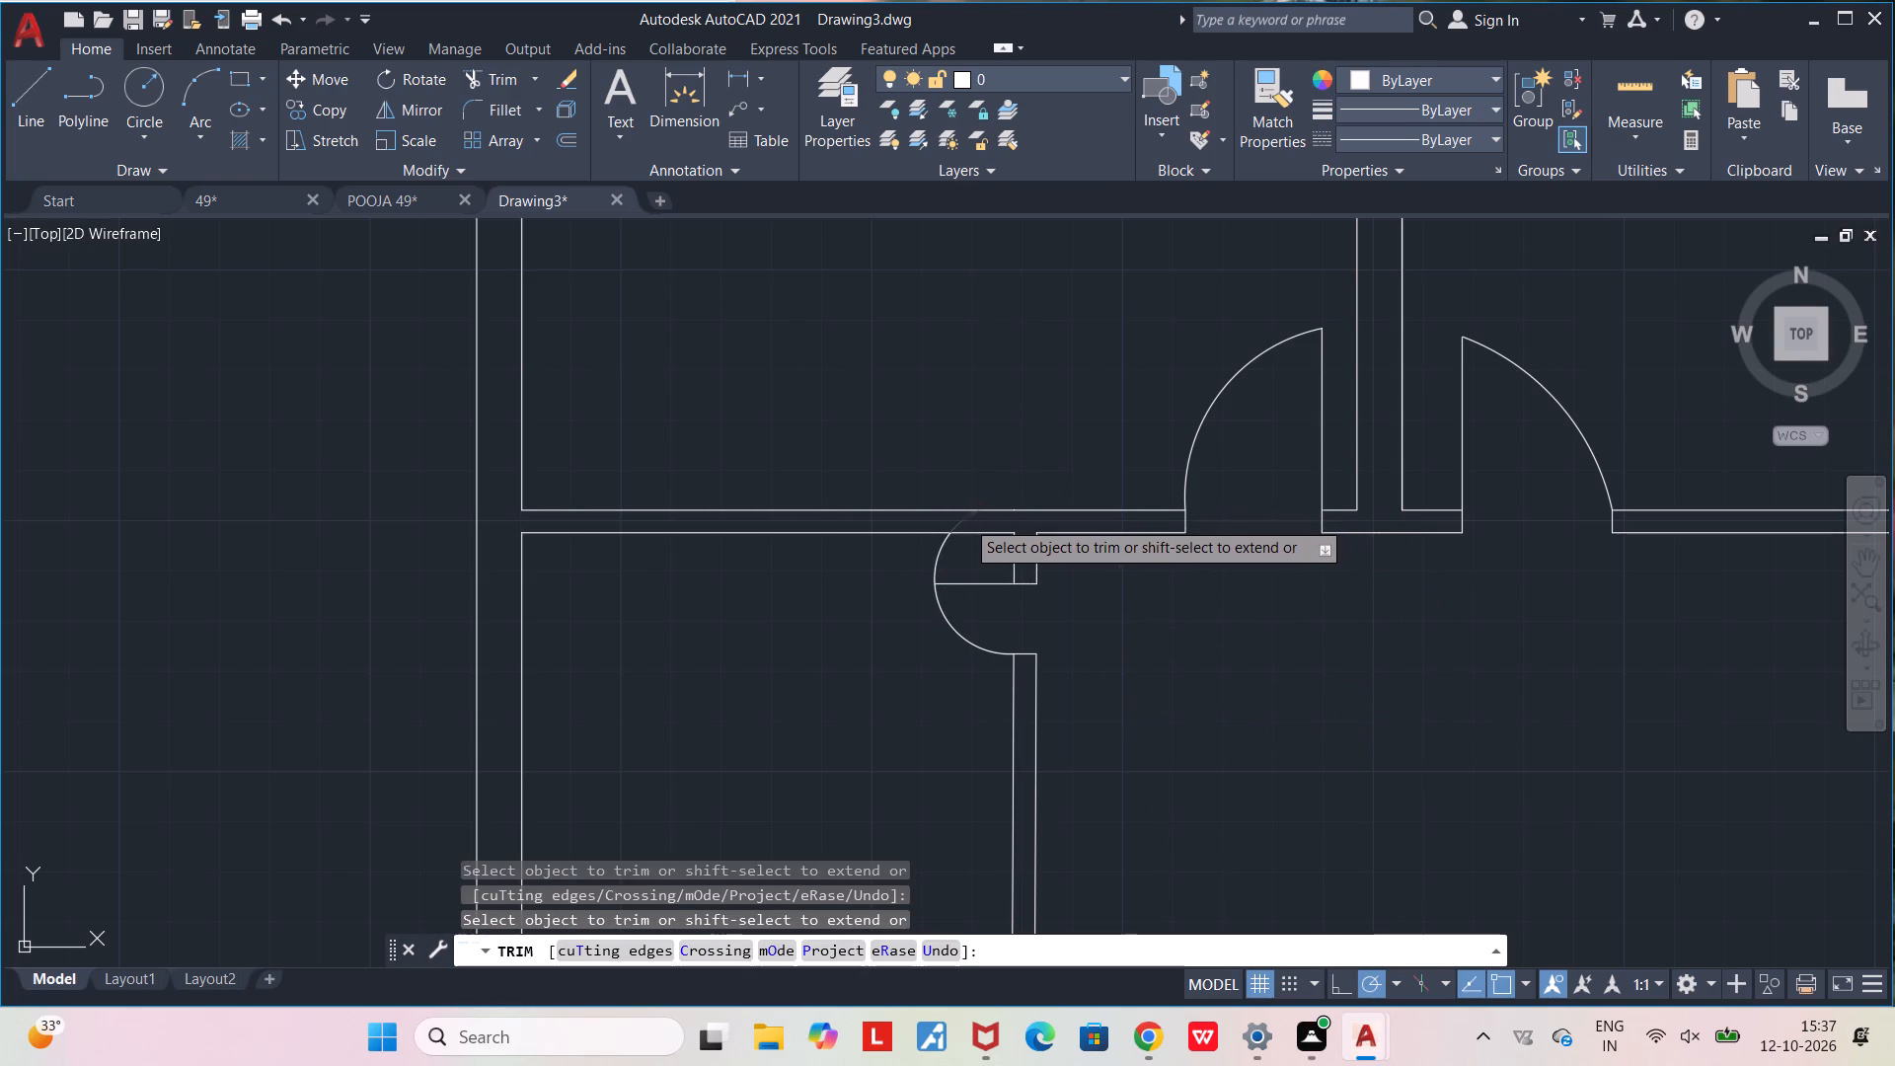
pyautogui.click(965, 519)
pyautogui.click(934, 556)
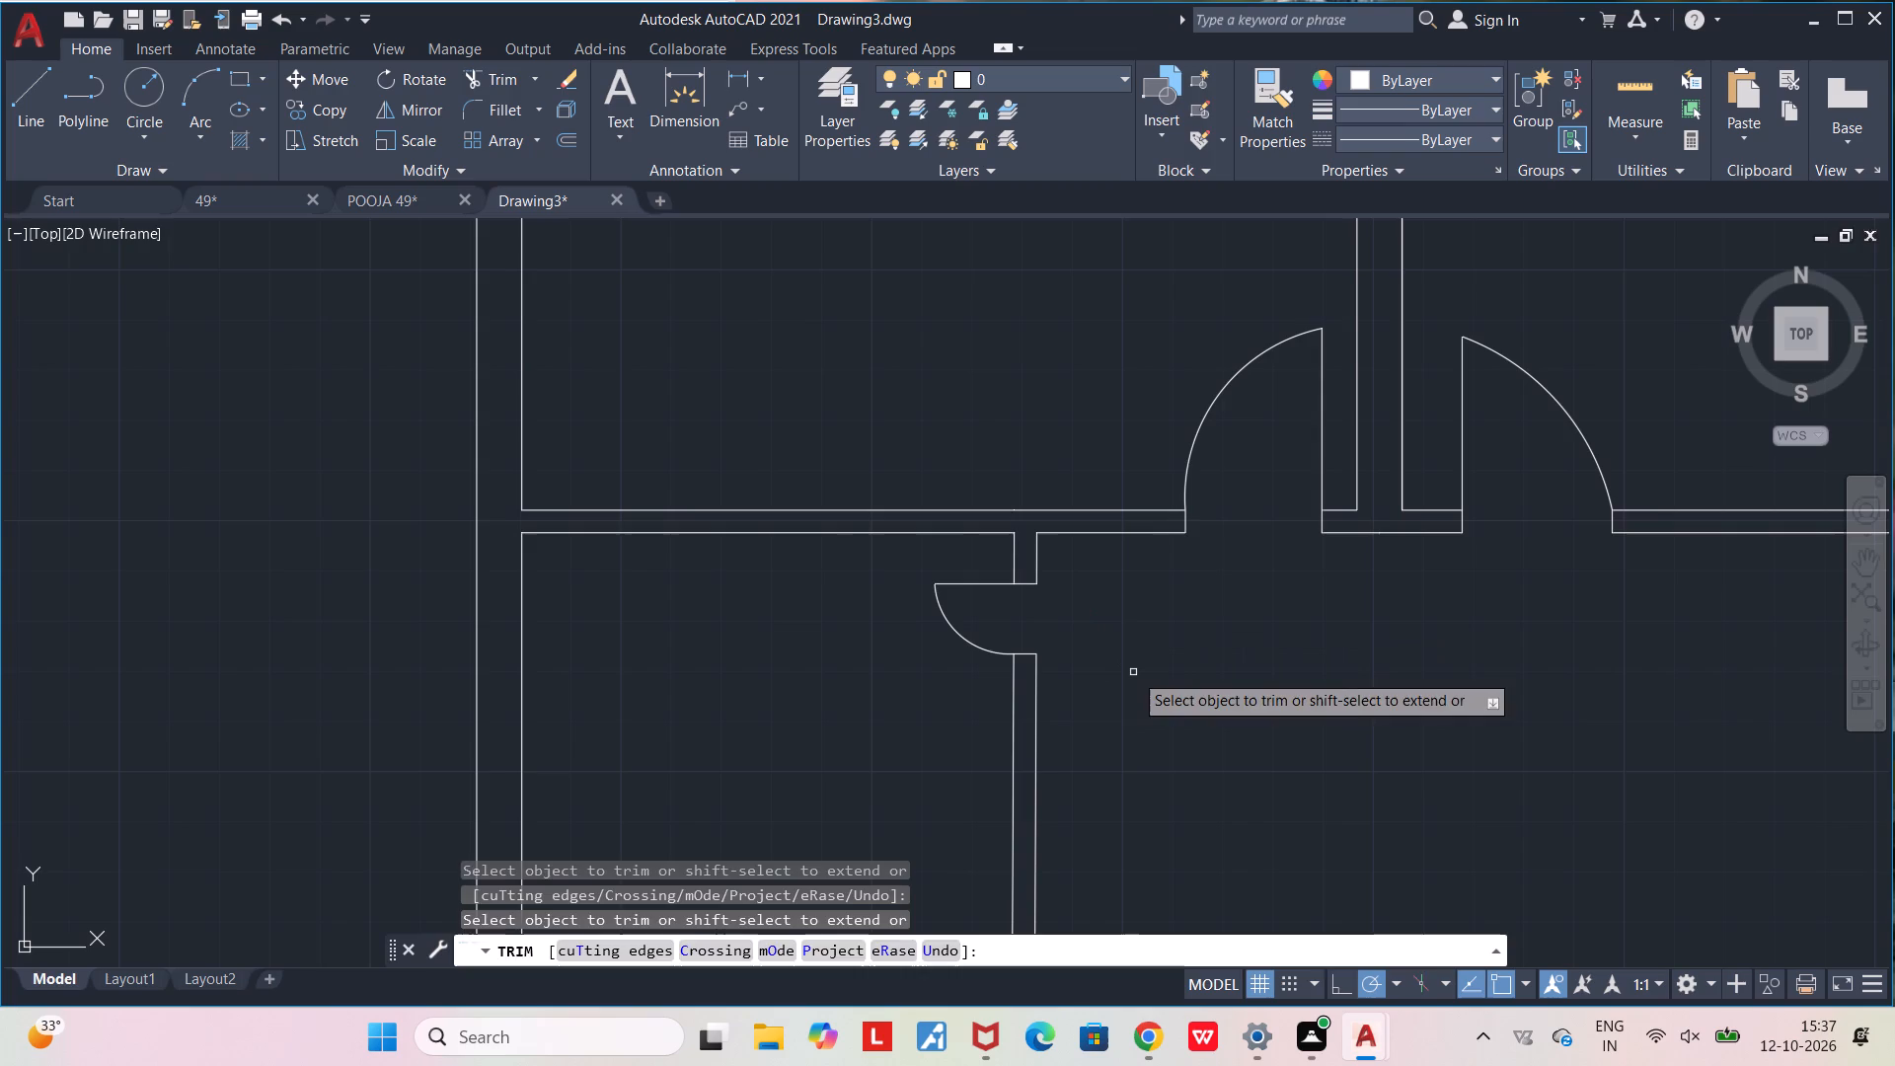
pyautogui.press('Escape')
# Draw a vertical door-leaf line upward from the left jamb's upper corner at the opening in the lower horizontal wall.
pyautogui.moveTo(1113, 661); pyautogui.dragTo(958, 533, button='middle')
pyautogui.scroll(-3, 958, 533)
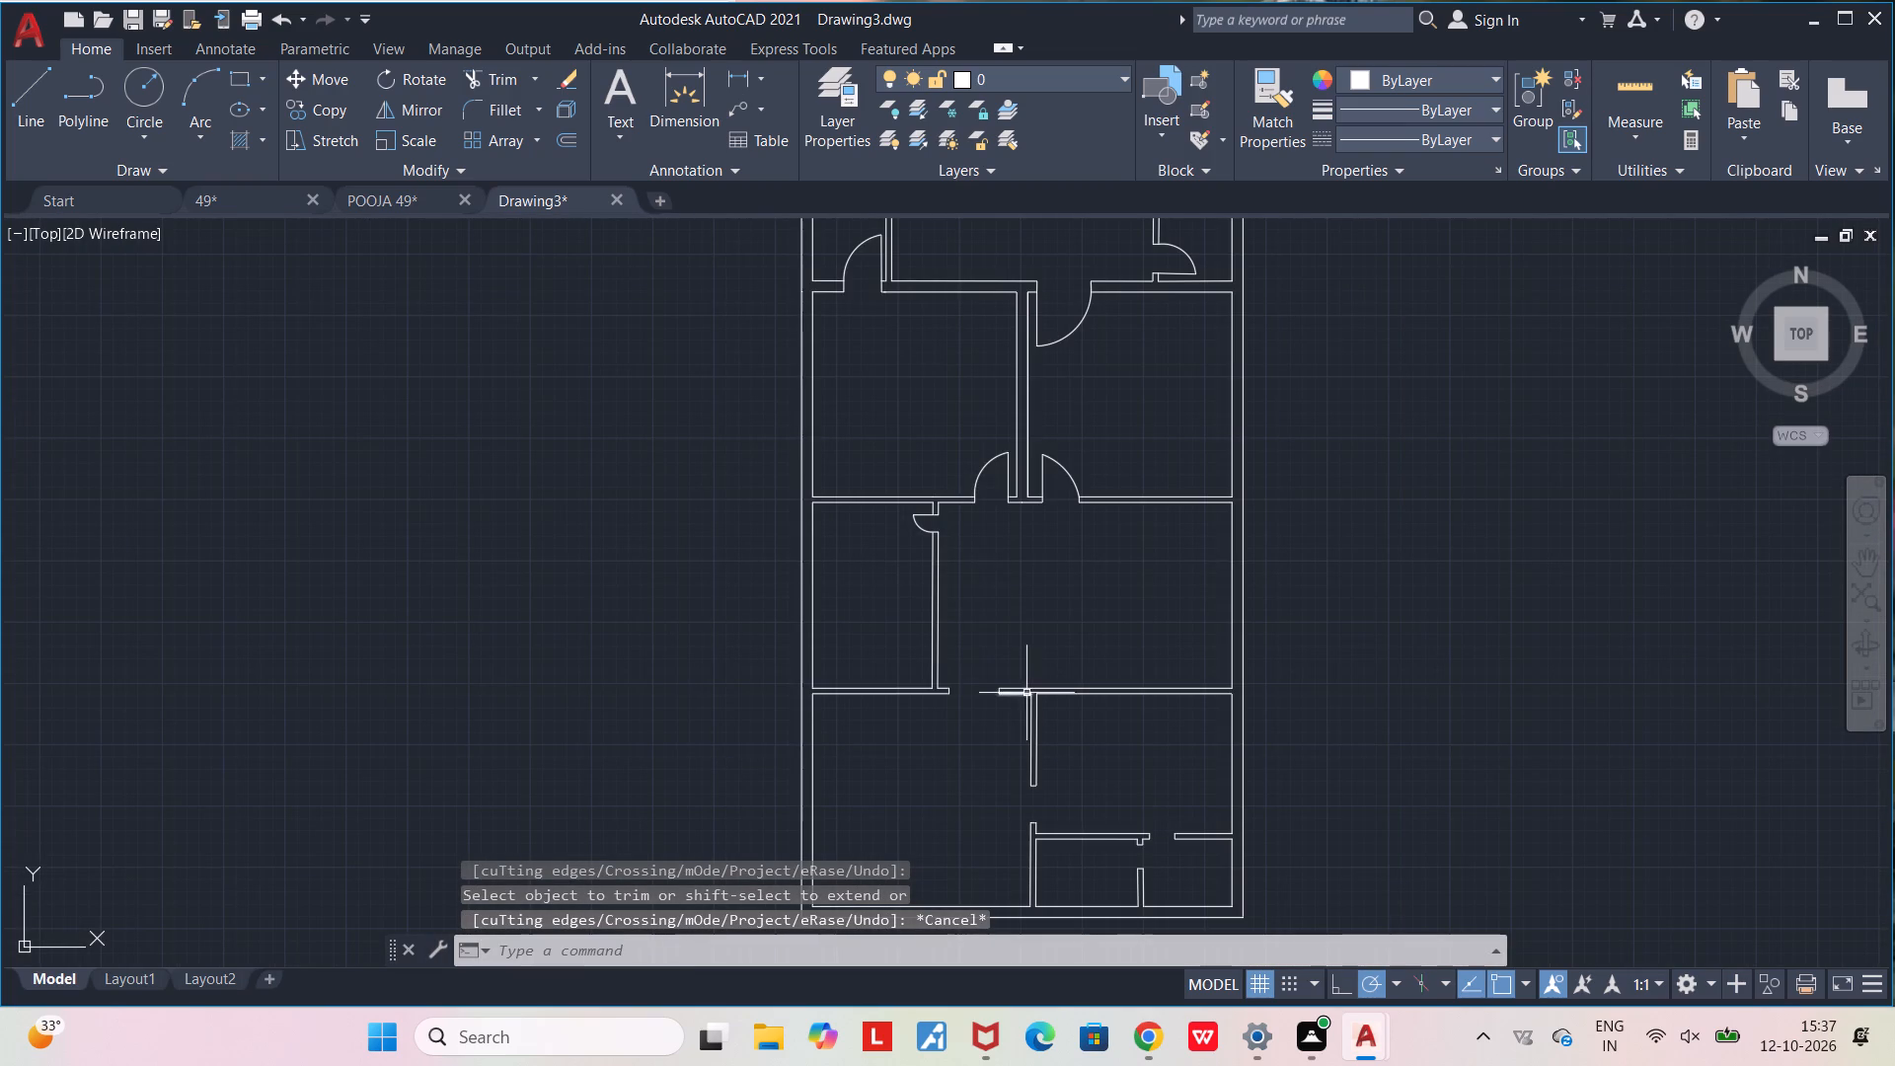
pyautogui.scroll(3, 1019, 689)
pyautogui.moveTo(891, 750); pyautogui.dragTo(1137, 813, button='middle')
pyautogui.scroll(1, 900, 752)
pyautogui.scroll(-1, 1096, 790)
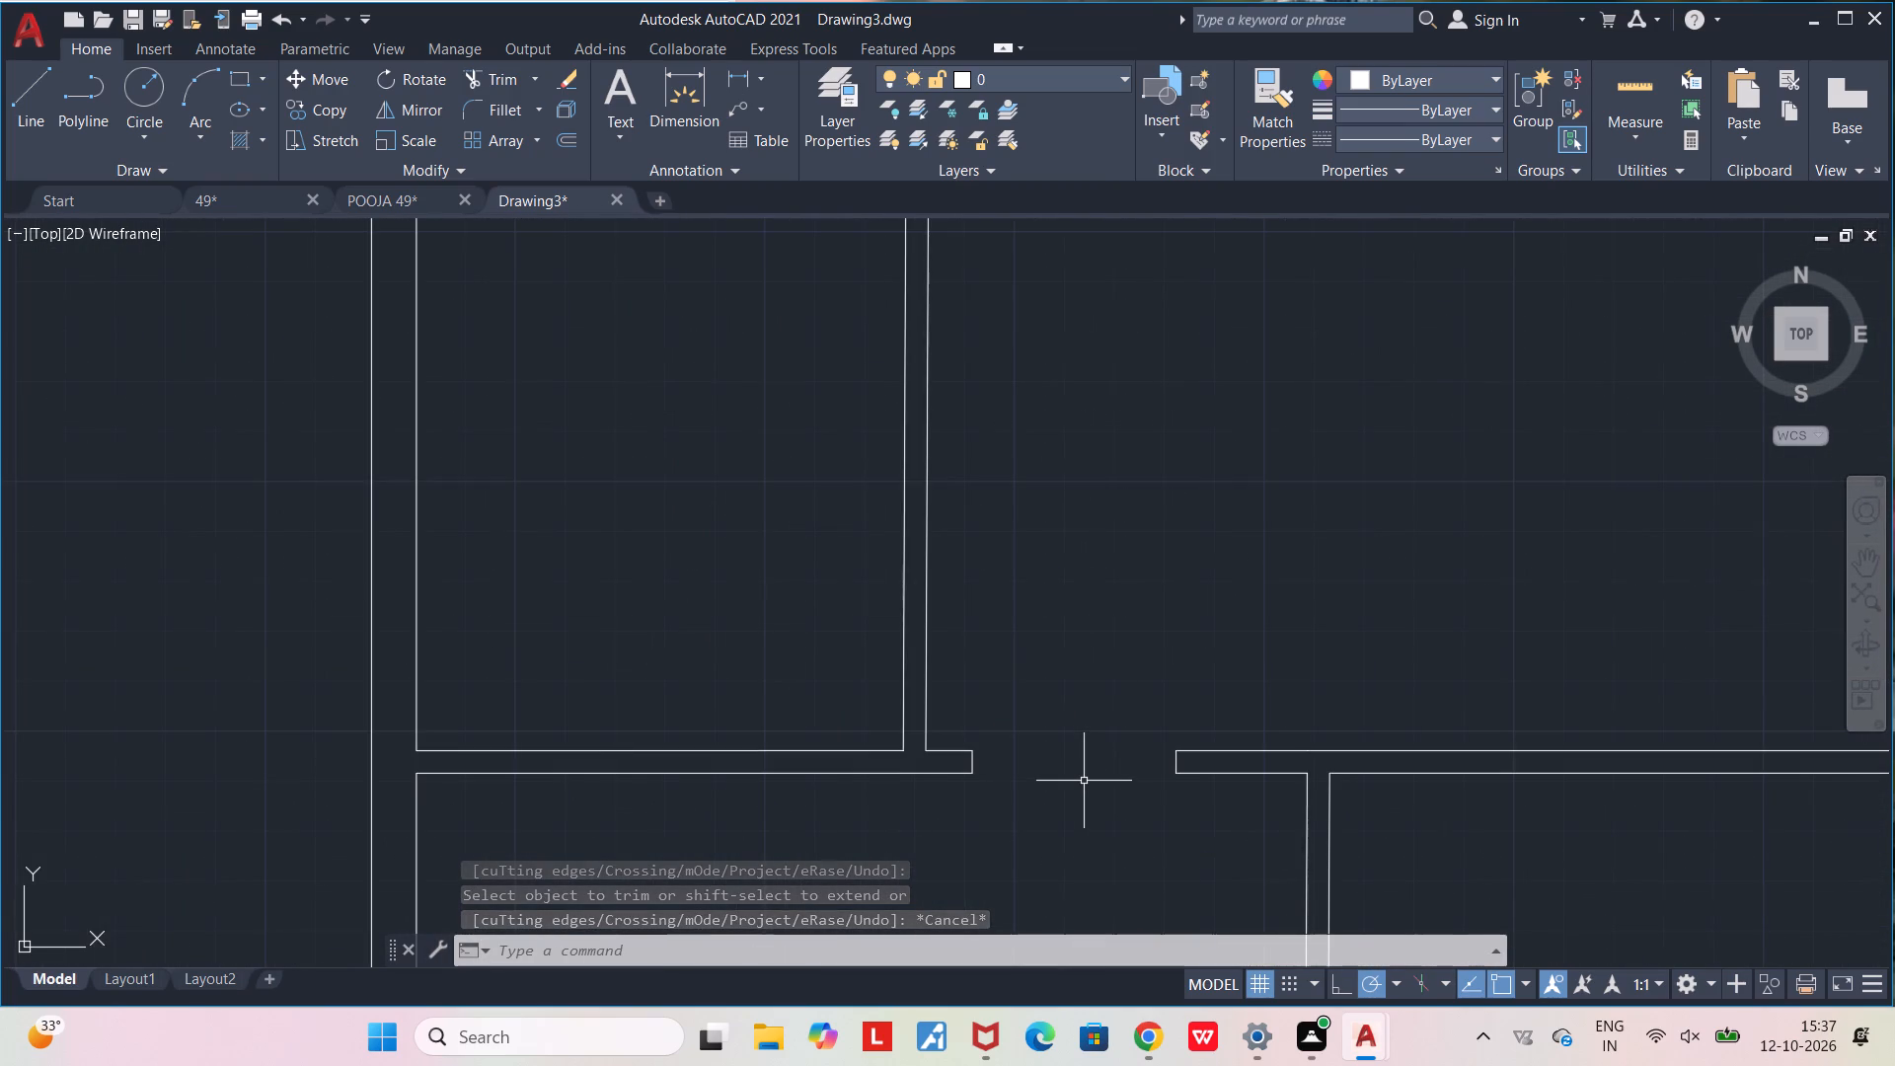
pyautogui.scroll(2, 1077, 777)
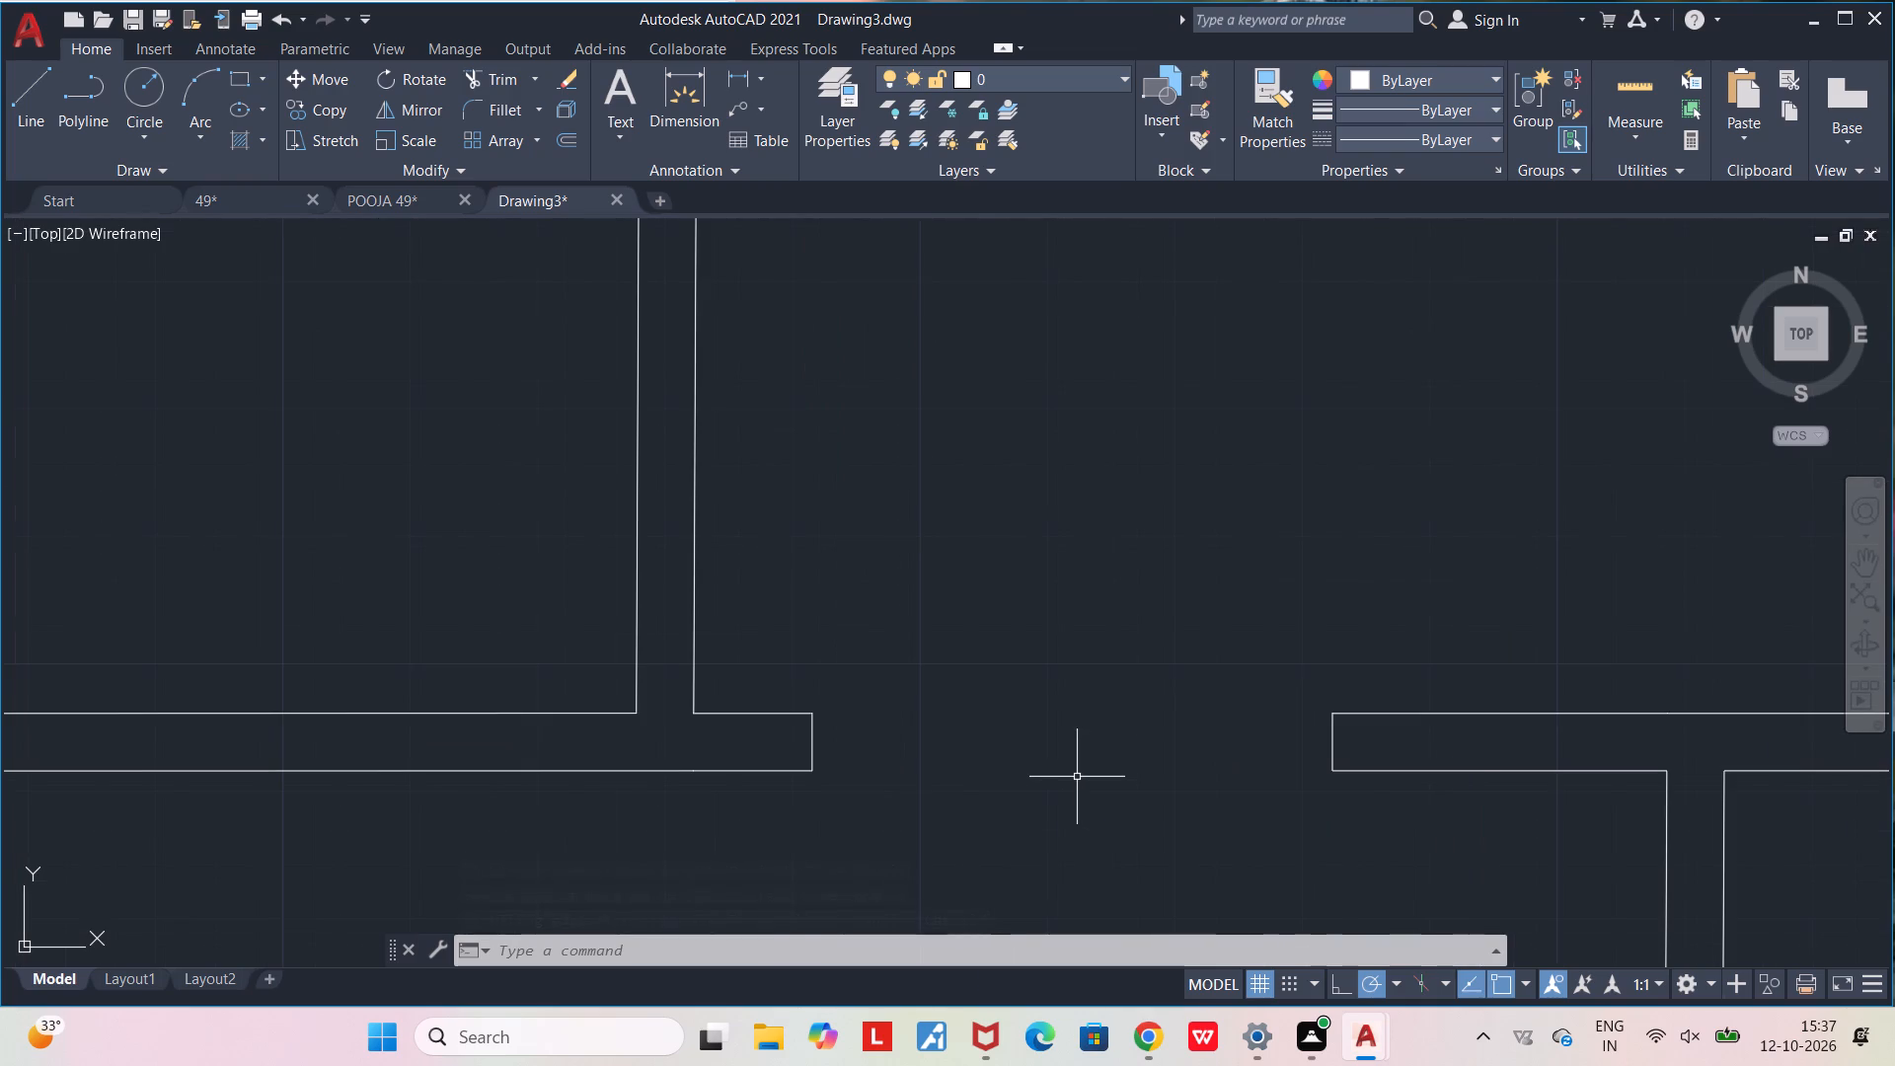
pyautogui.scroll(1, 1077, 777)
pyautogui.scroll(-1, 1077, 777)
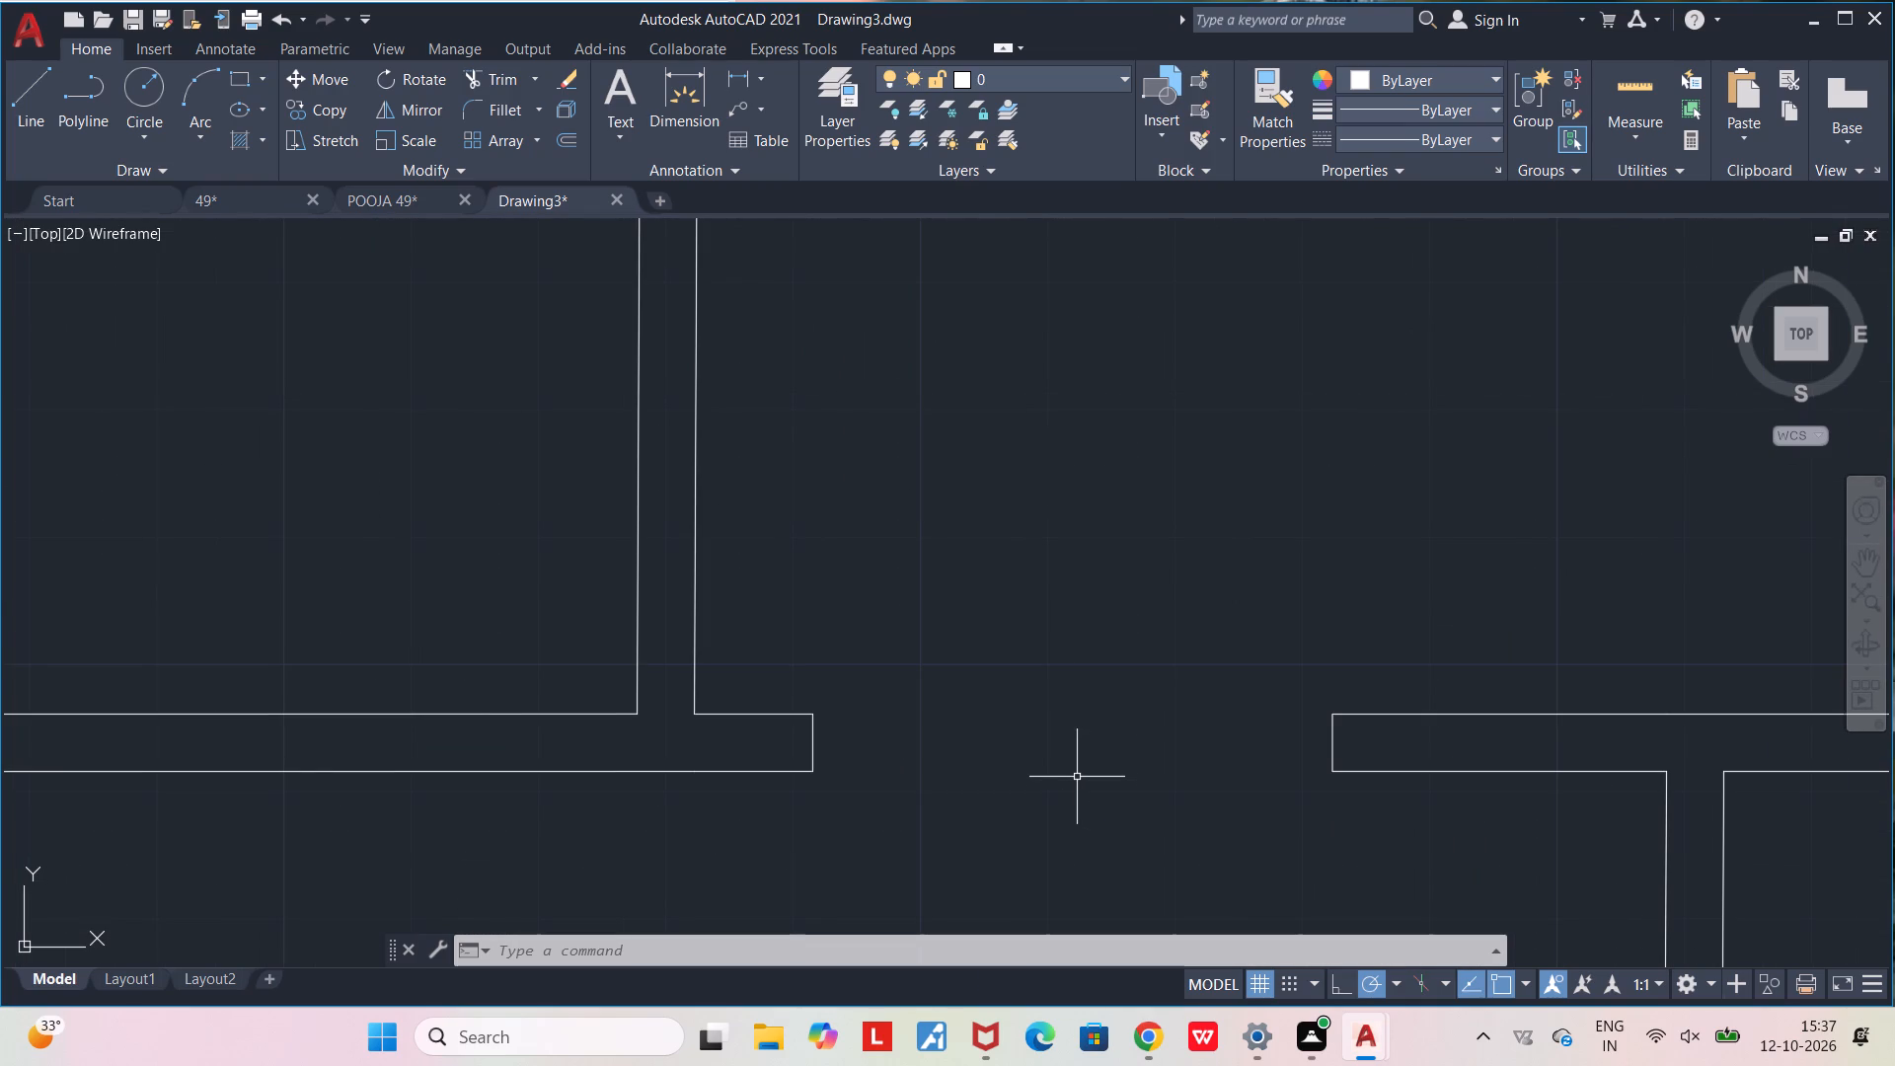
pyautogui.scroll(-2, 1077, 777)
pyautogui.moveTo(1068, 754); pyautogui.dragTo(1053, 236, button='middle')
pyautogui.scroll(-3, 1053, 235)
pyautogui.moveTo(1029, 387); pyautogui.dragTo(1026, 418, button='middle')
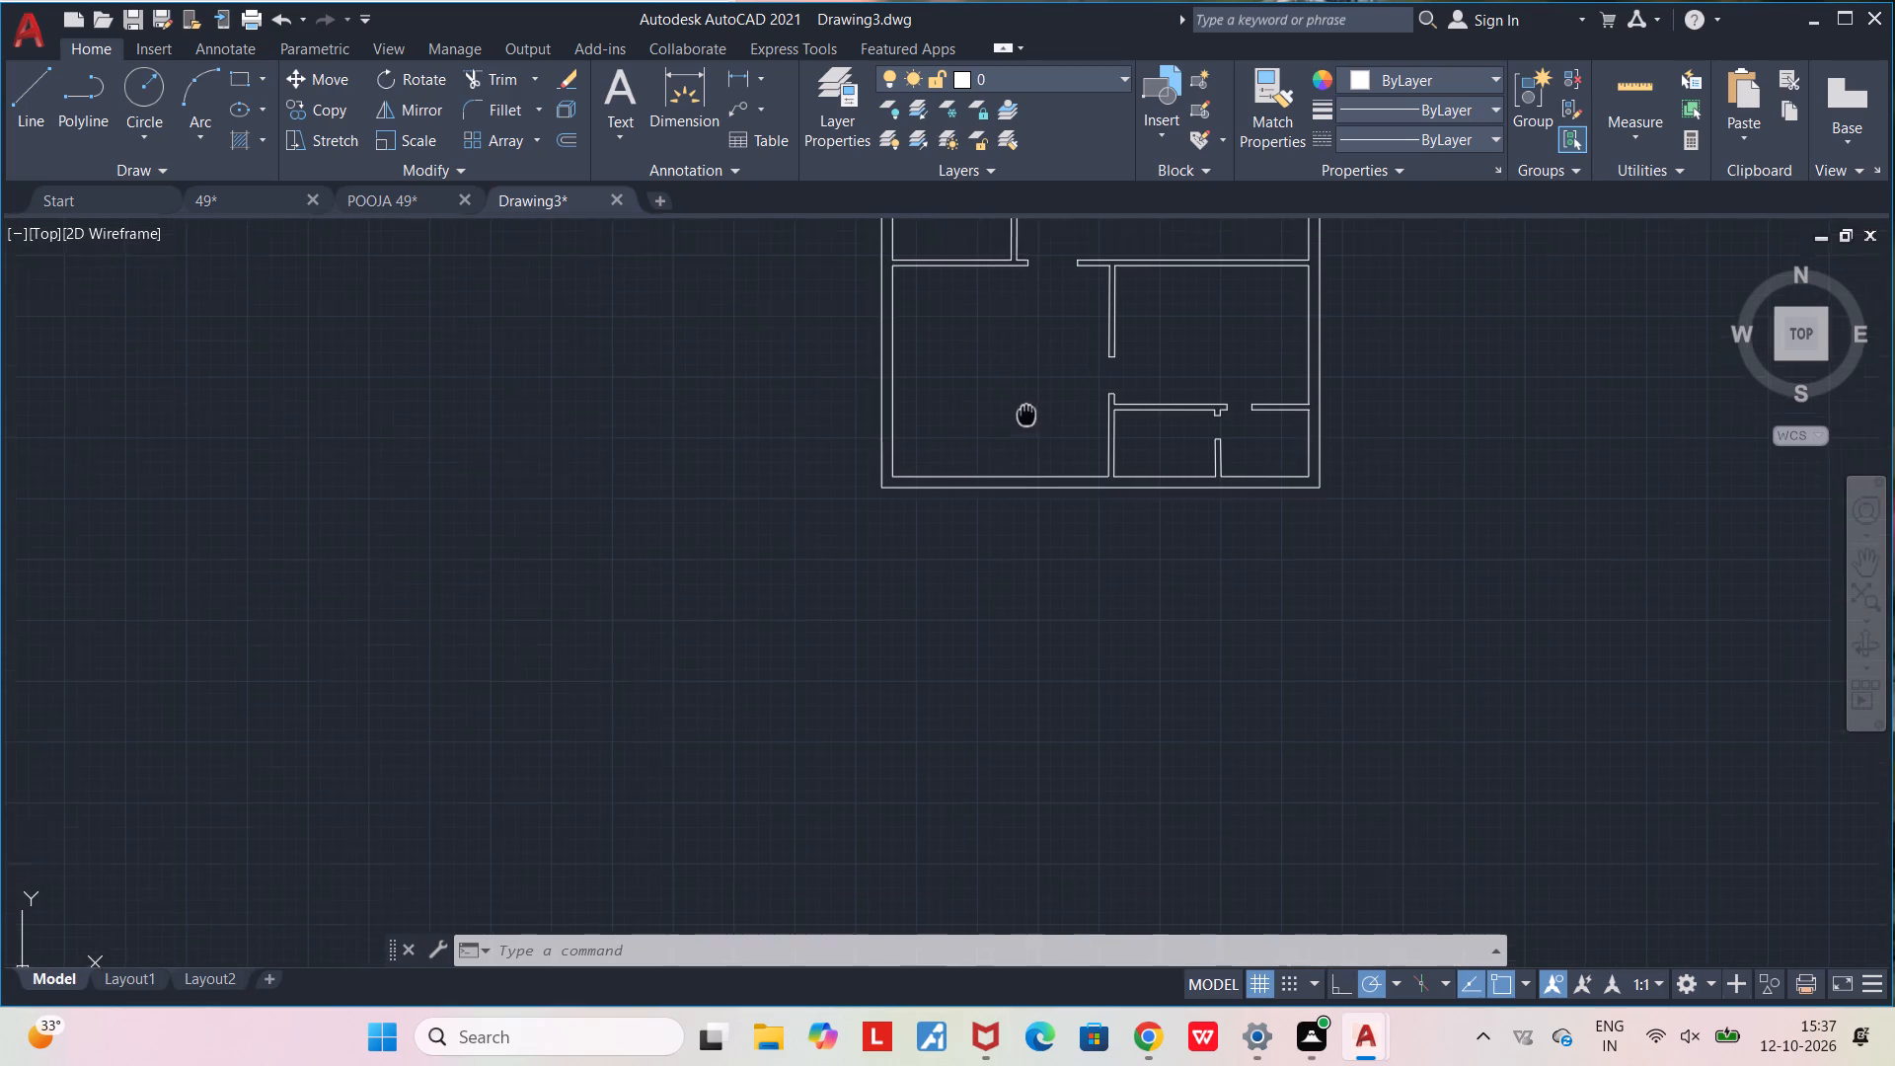
pyautogui.moveTo(1026, 418); pyautogui.dragTo(940, 684, button='middle')
pyautogui.scroll(-1, 937, 681)
pyautogui.scroll(3, 959, 566)
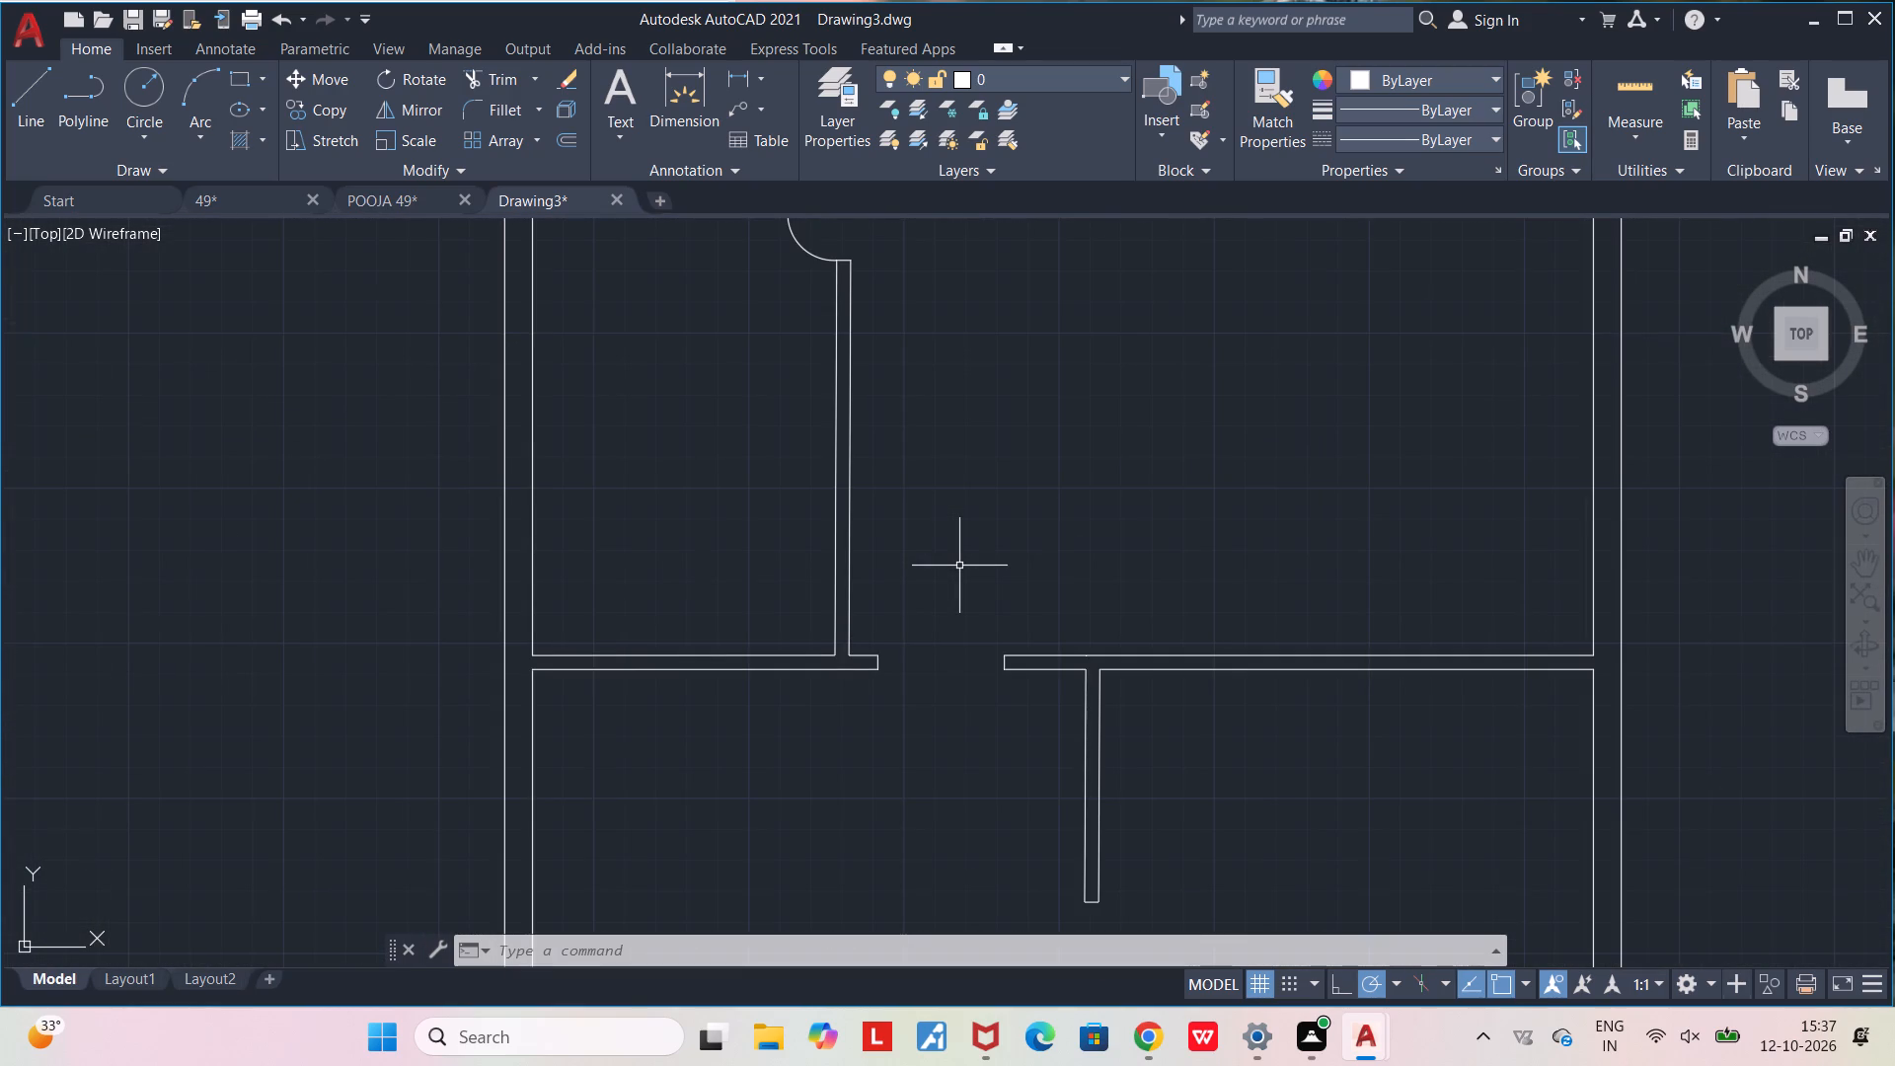
pyautogui.press('l')
pyautogui.press('Return')
pyautogui.click(880, 653)
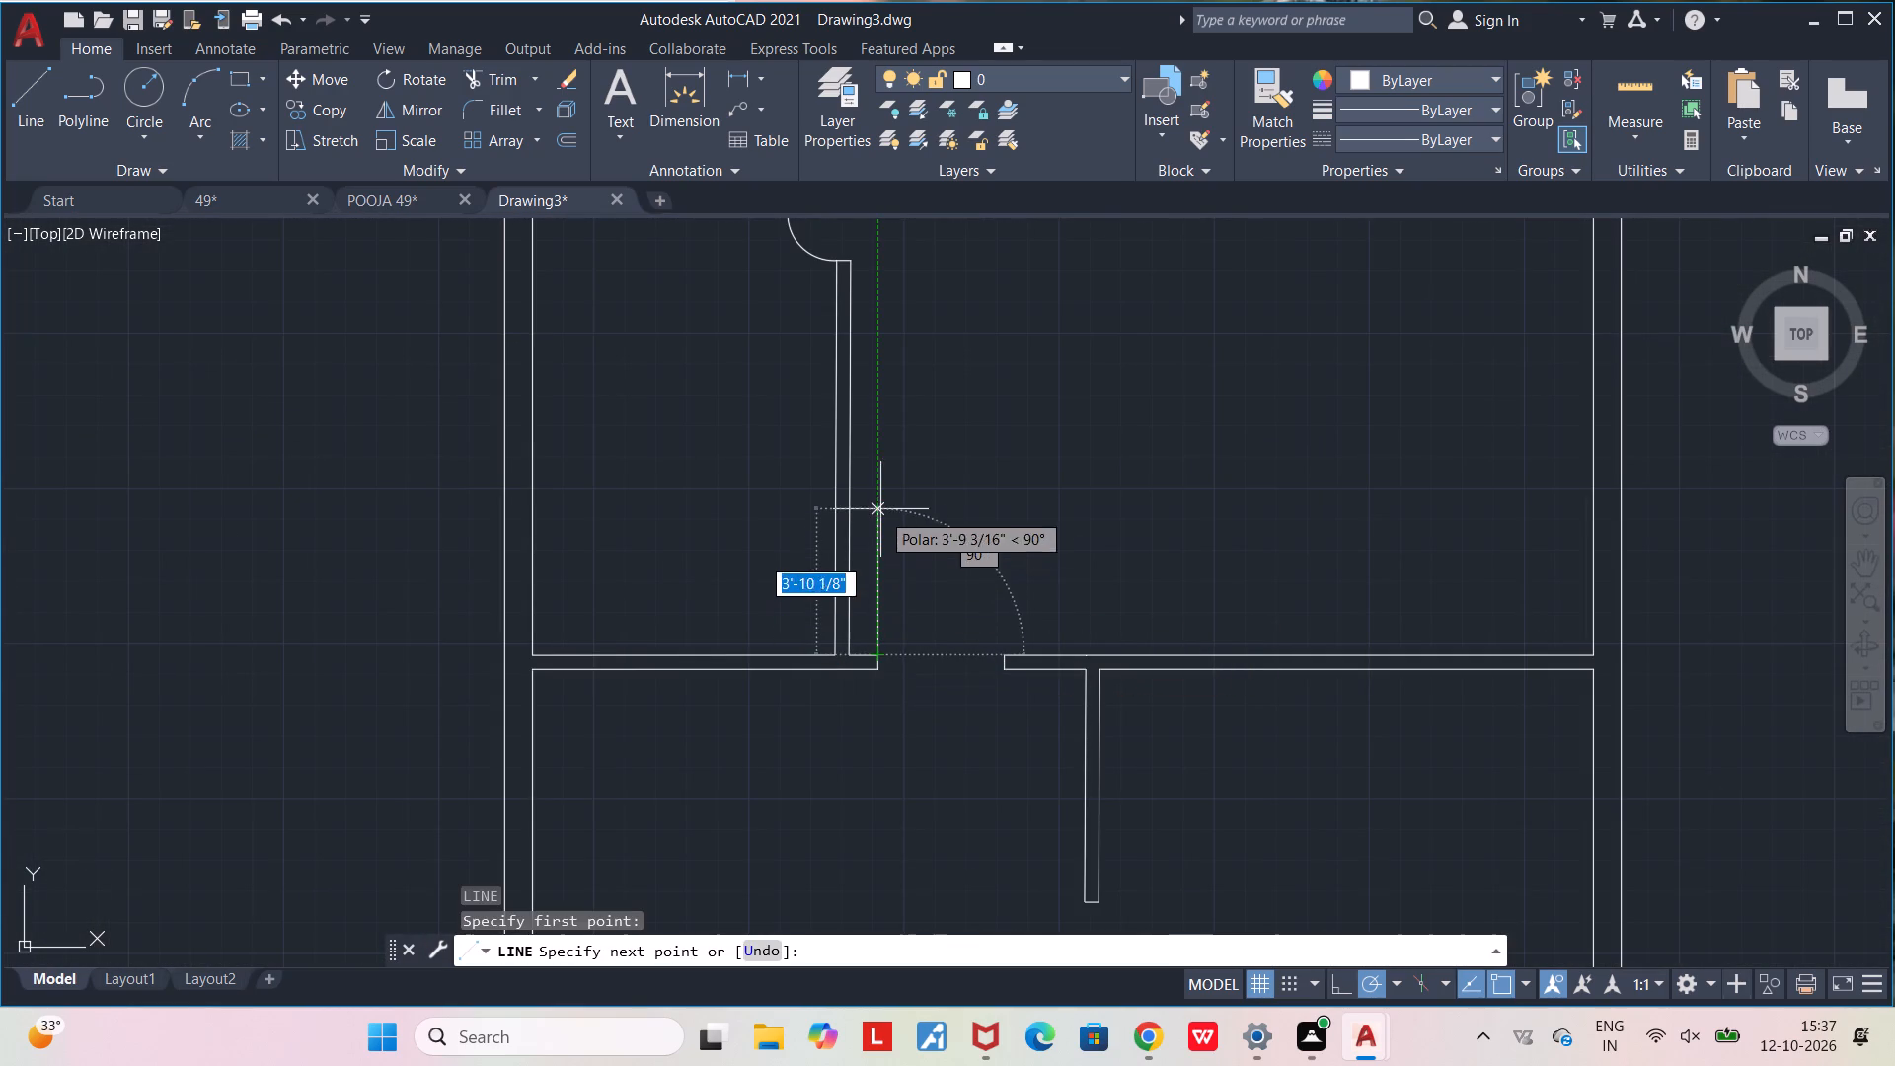
pyautogui.click(877, 559)
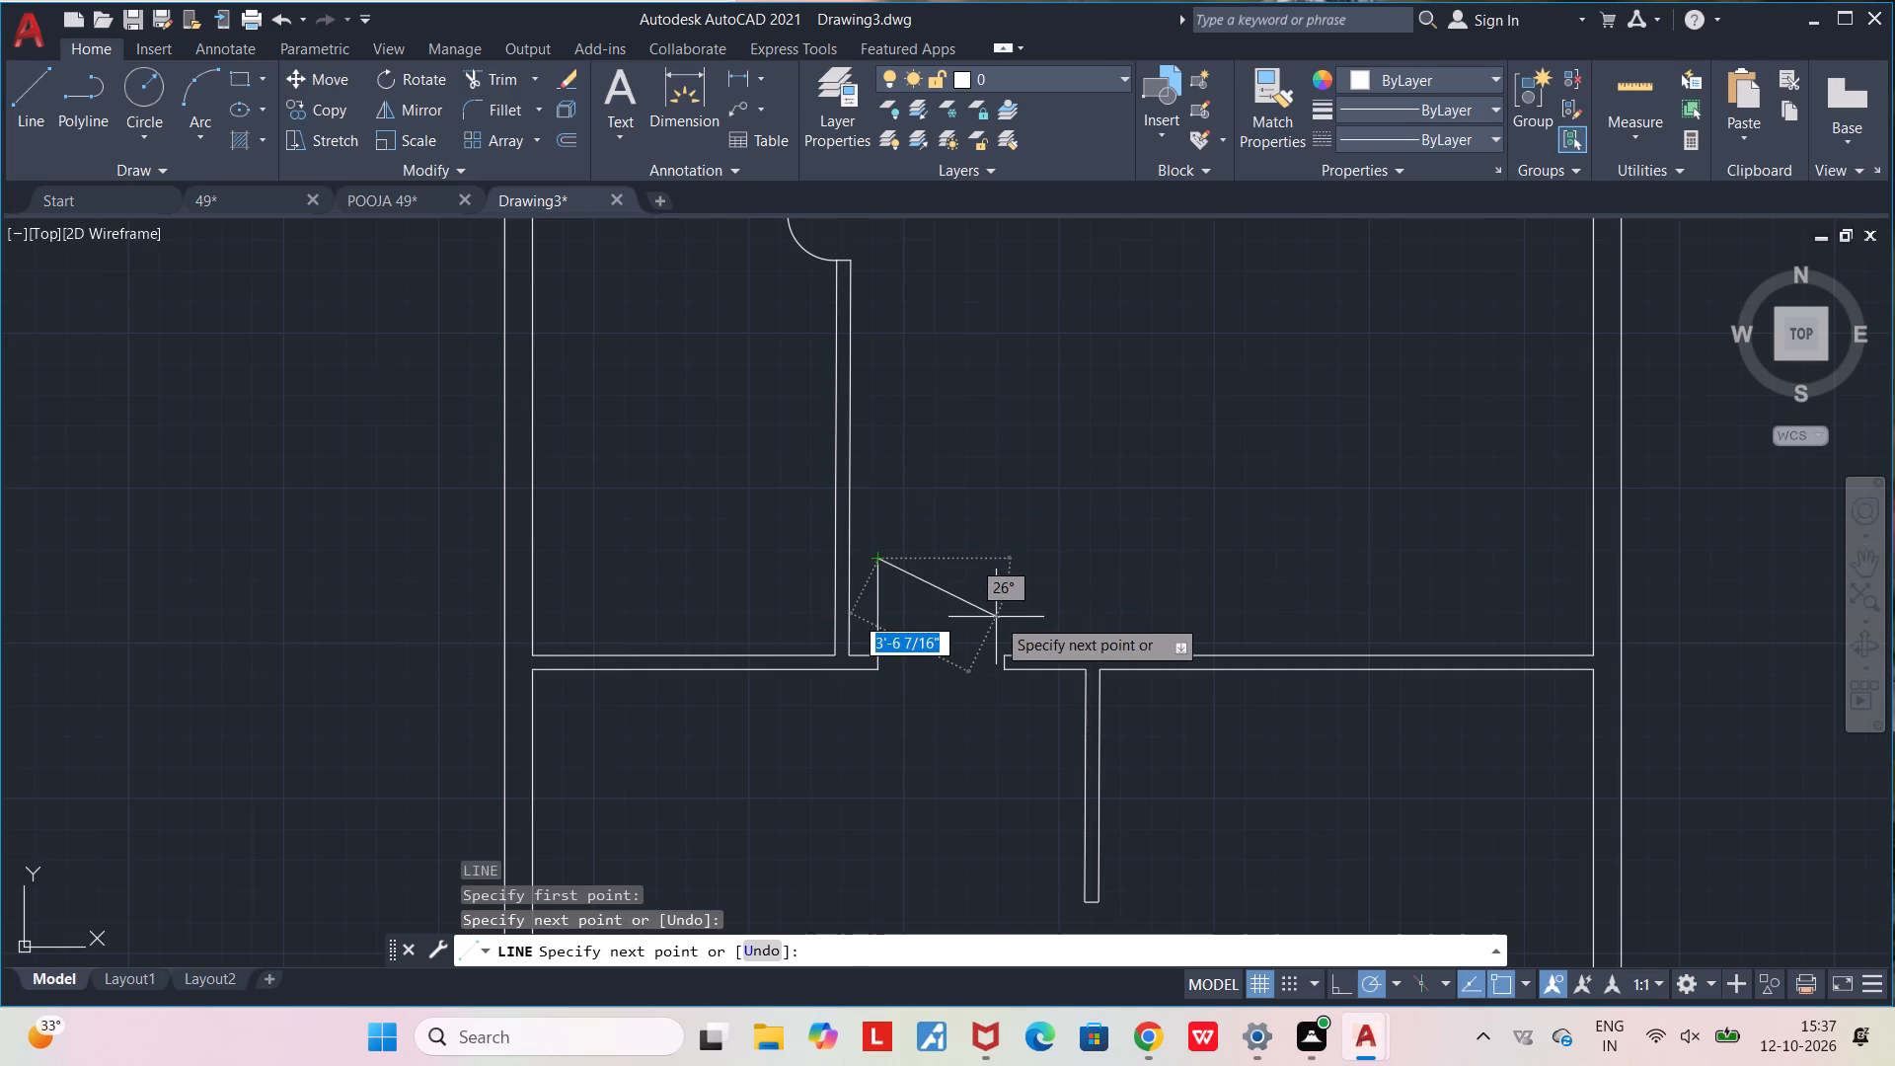
pyautogui.press('Escape')
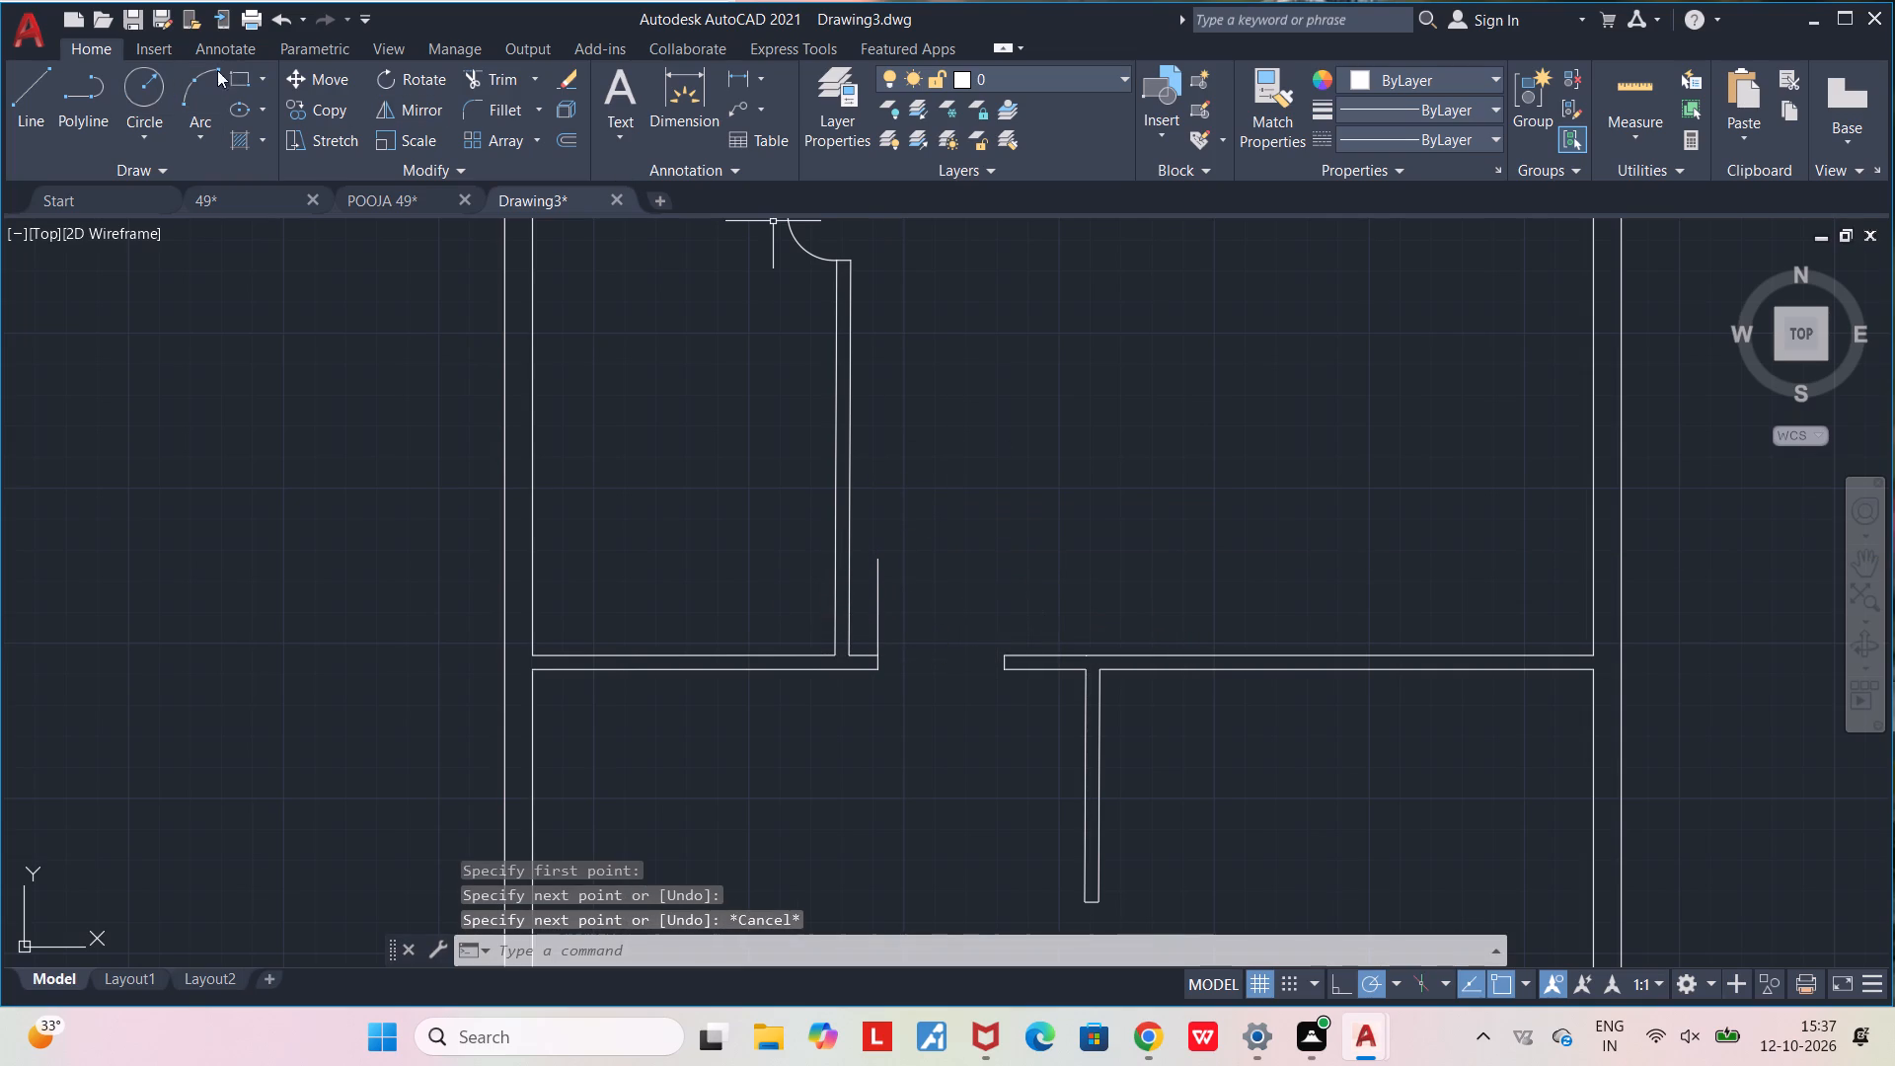
# Draw a three-point arc from the opening's right jamb upper corner through the vertical leaf's top end, ending below the horizontal wall left of the opening.
pyautogui.click(206, 76)
pyautogui.click(1009, 654)
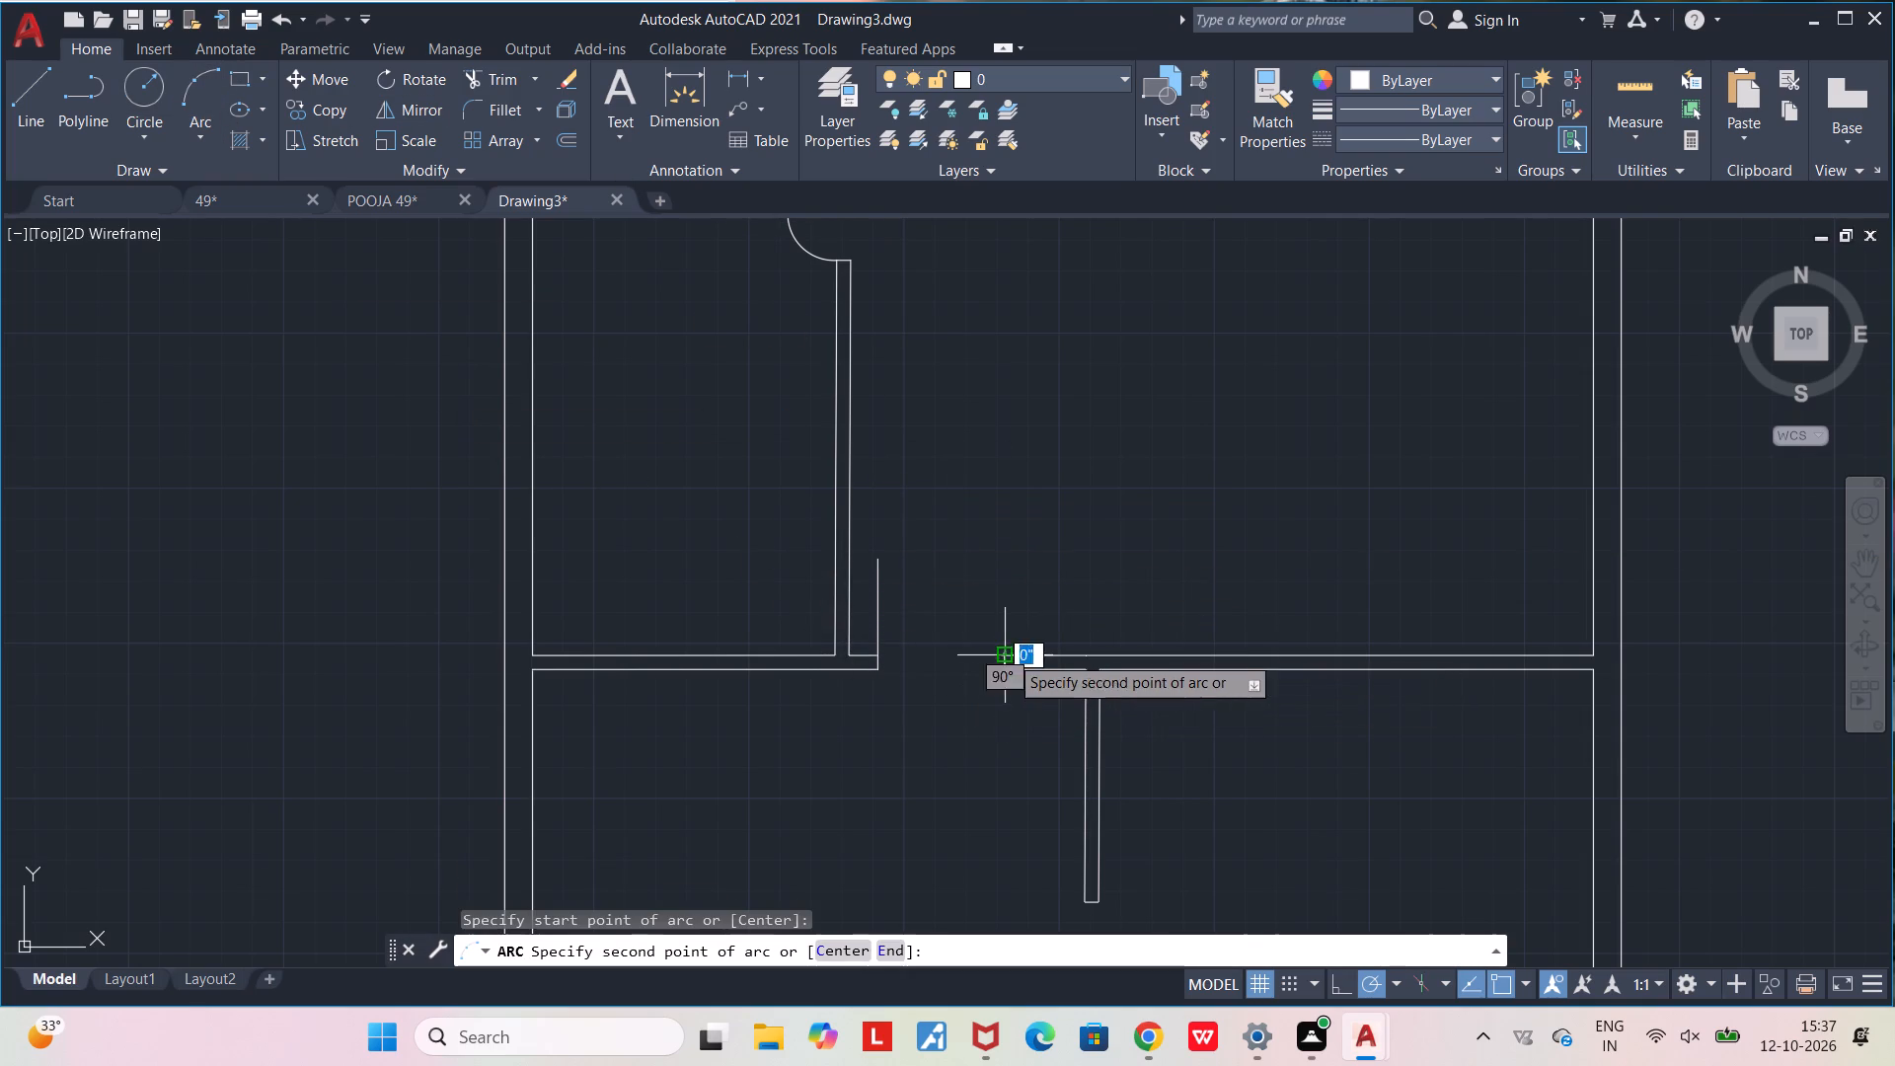
pyautogui.click(884, 555)
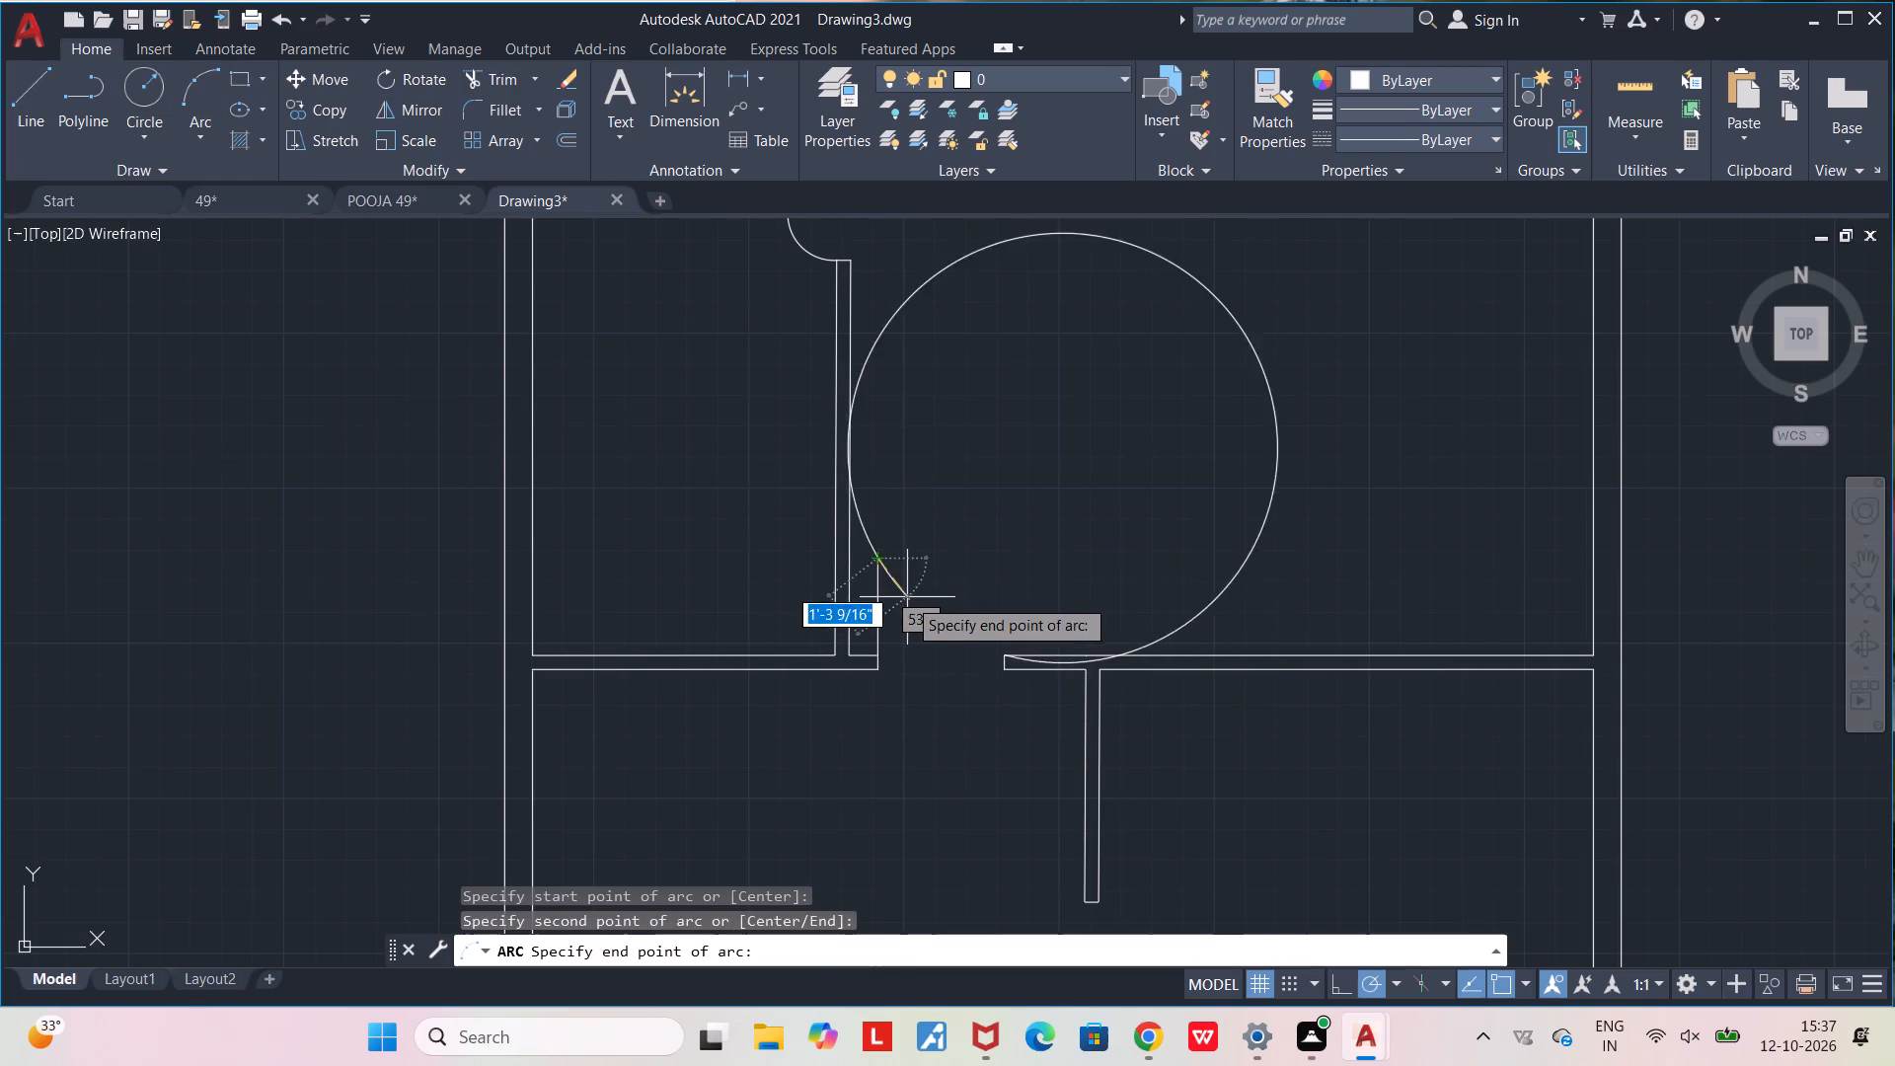
pyautogui.click(832, 740)
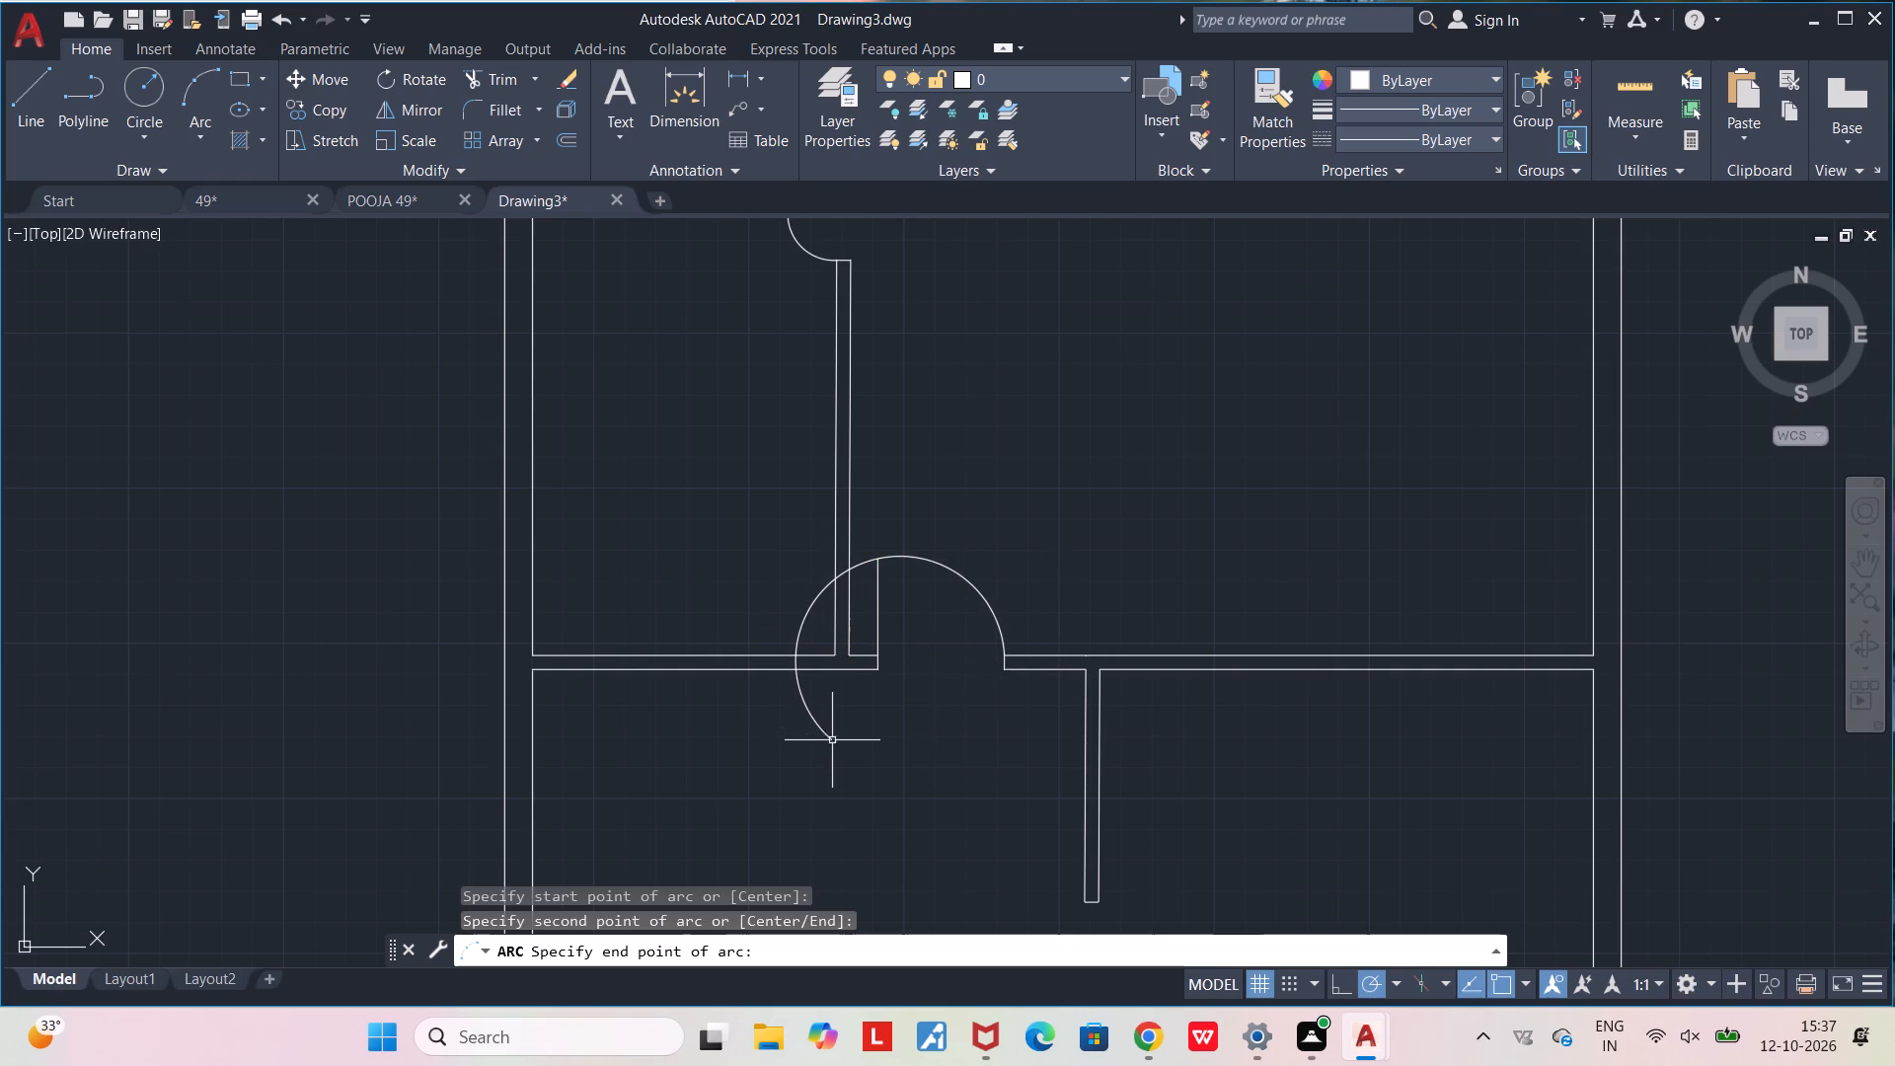
pyautogui.press('Escape')
# Trim the new arc's surplus left of the vertical door leaf, including the parts crossing the partition, back to the leaf's top end.
pyautogui.write('TR')
pyautogui.press('Return')
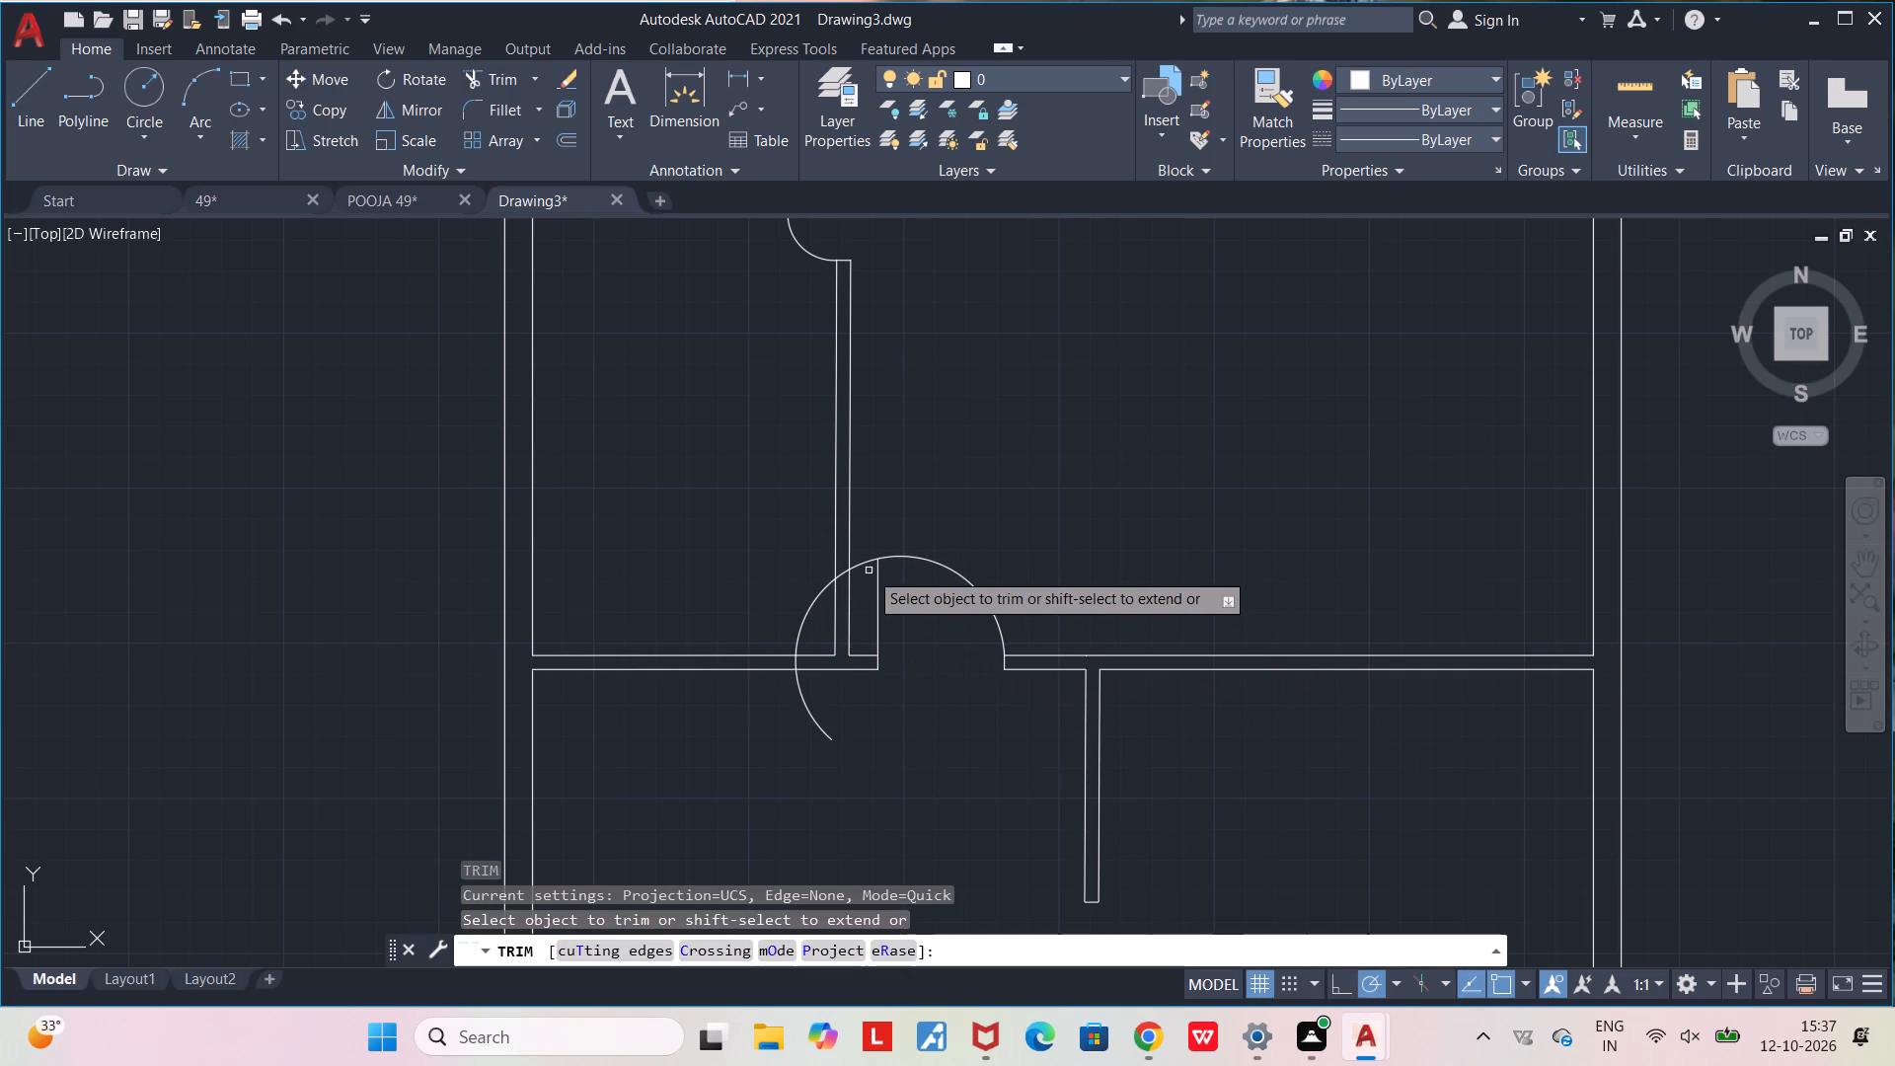
pyautogui.click(864, 562)
pyautogui.scroll(3, 840, 574)
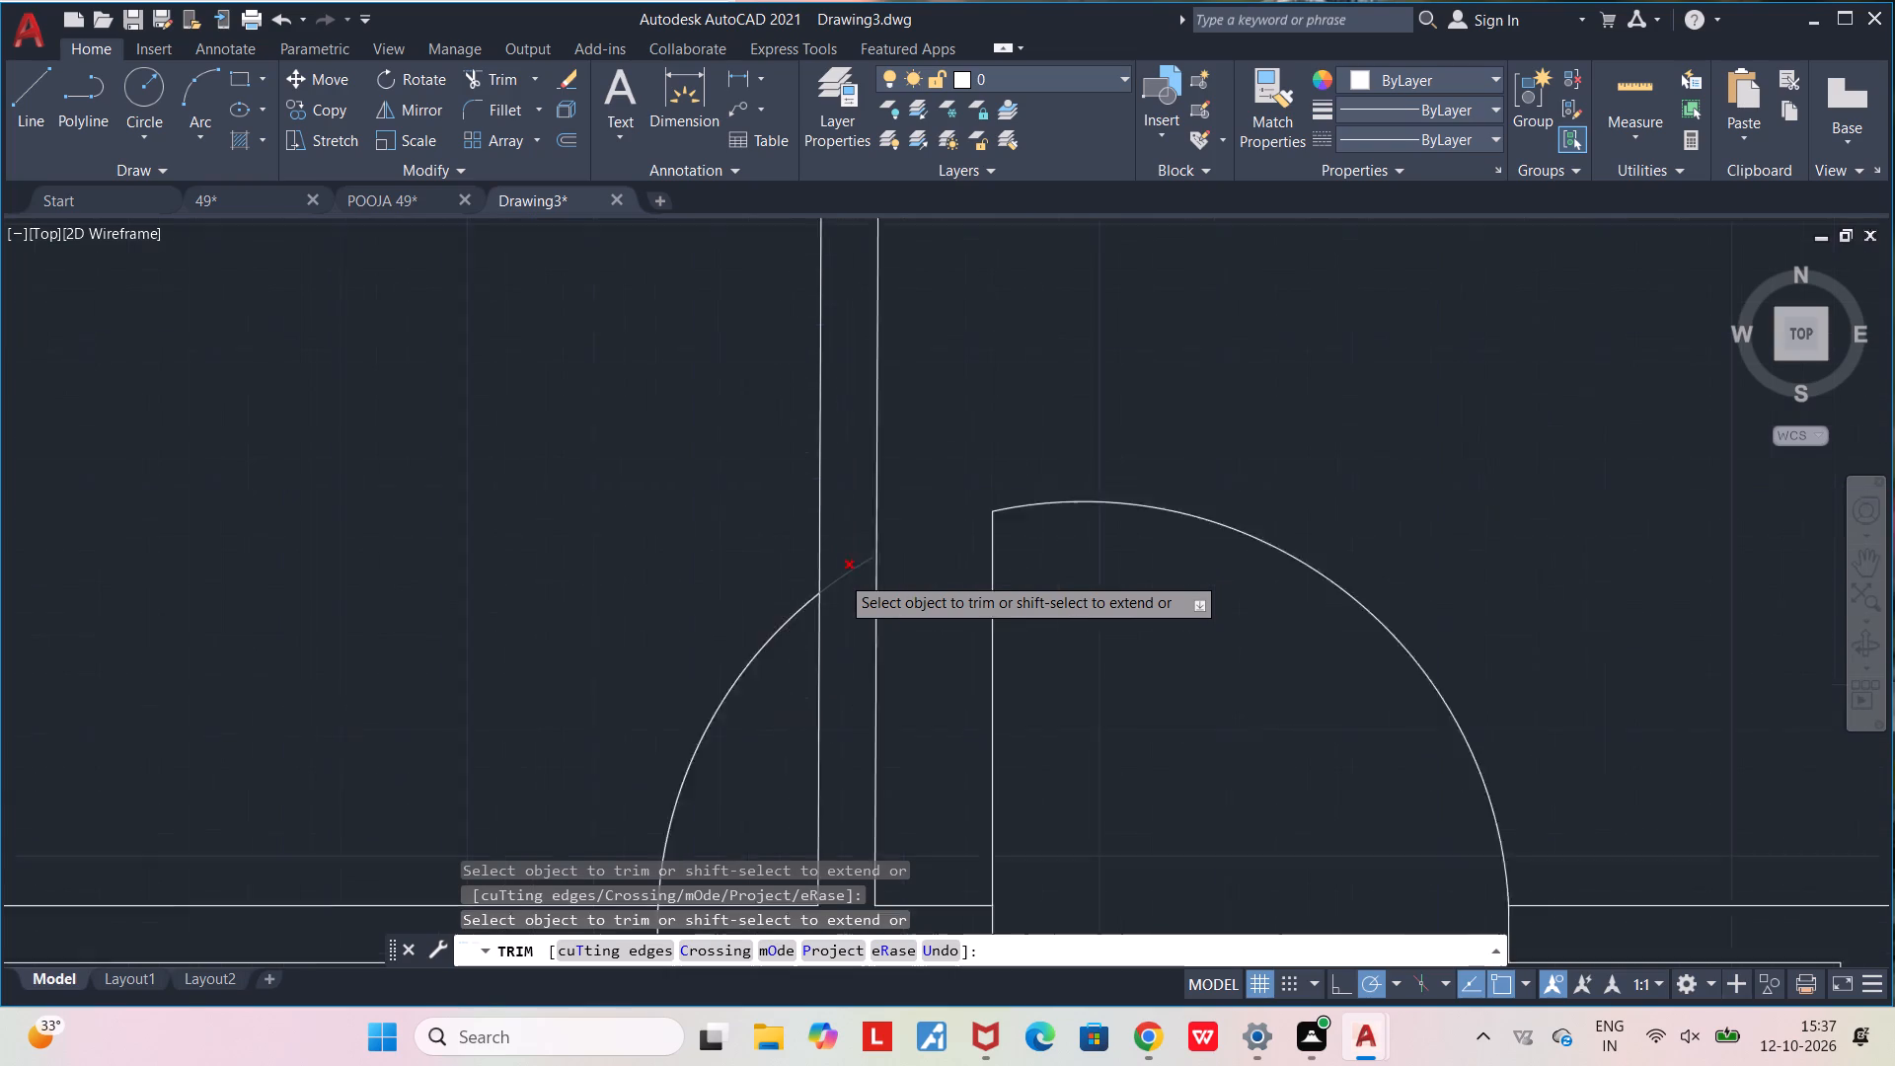
pyautogui.scroll(2, 840, 574)
pyautogui.click(844, 577)
pyautogui.click(737, 656)
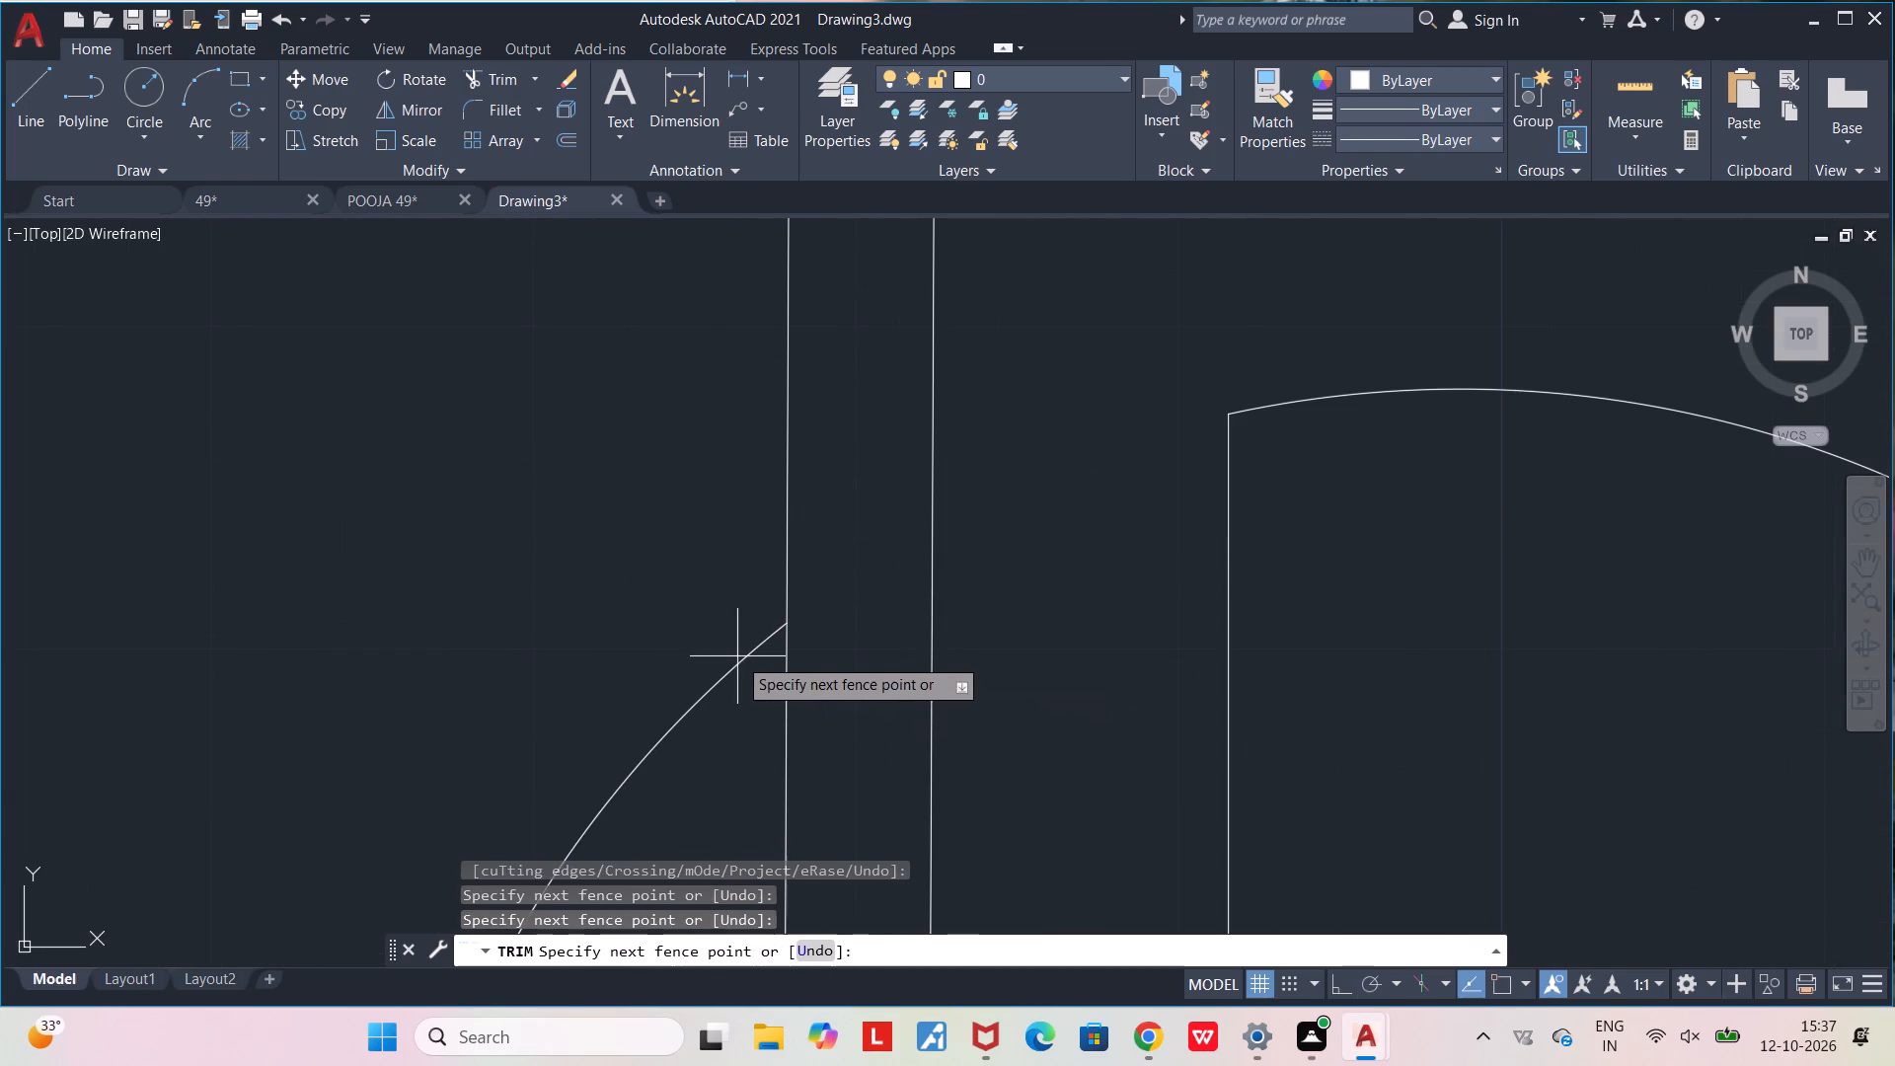
pyautogui.moveTo(737, 657); pyautogui.dragTo(742, 686)
pyautogui.click(735, 680)
pyautogui.moveTo(733, 685); pyautogui.dragTo(789, 411, button='middle')
pyautogui.scroll(-3, 789, 411)
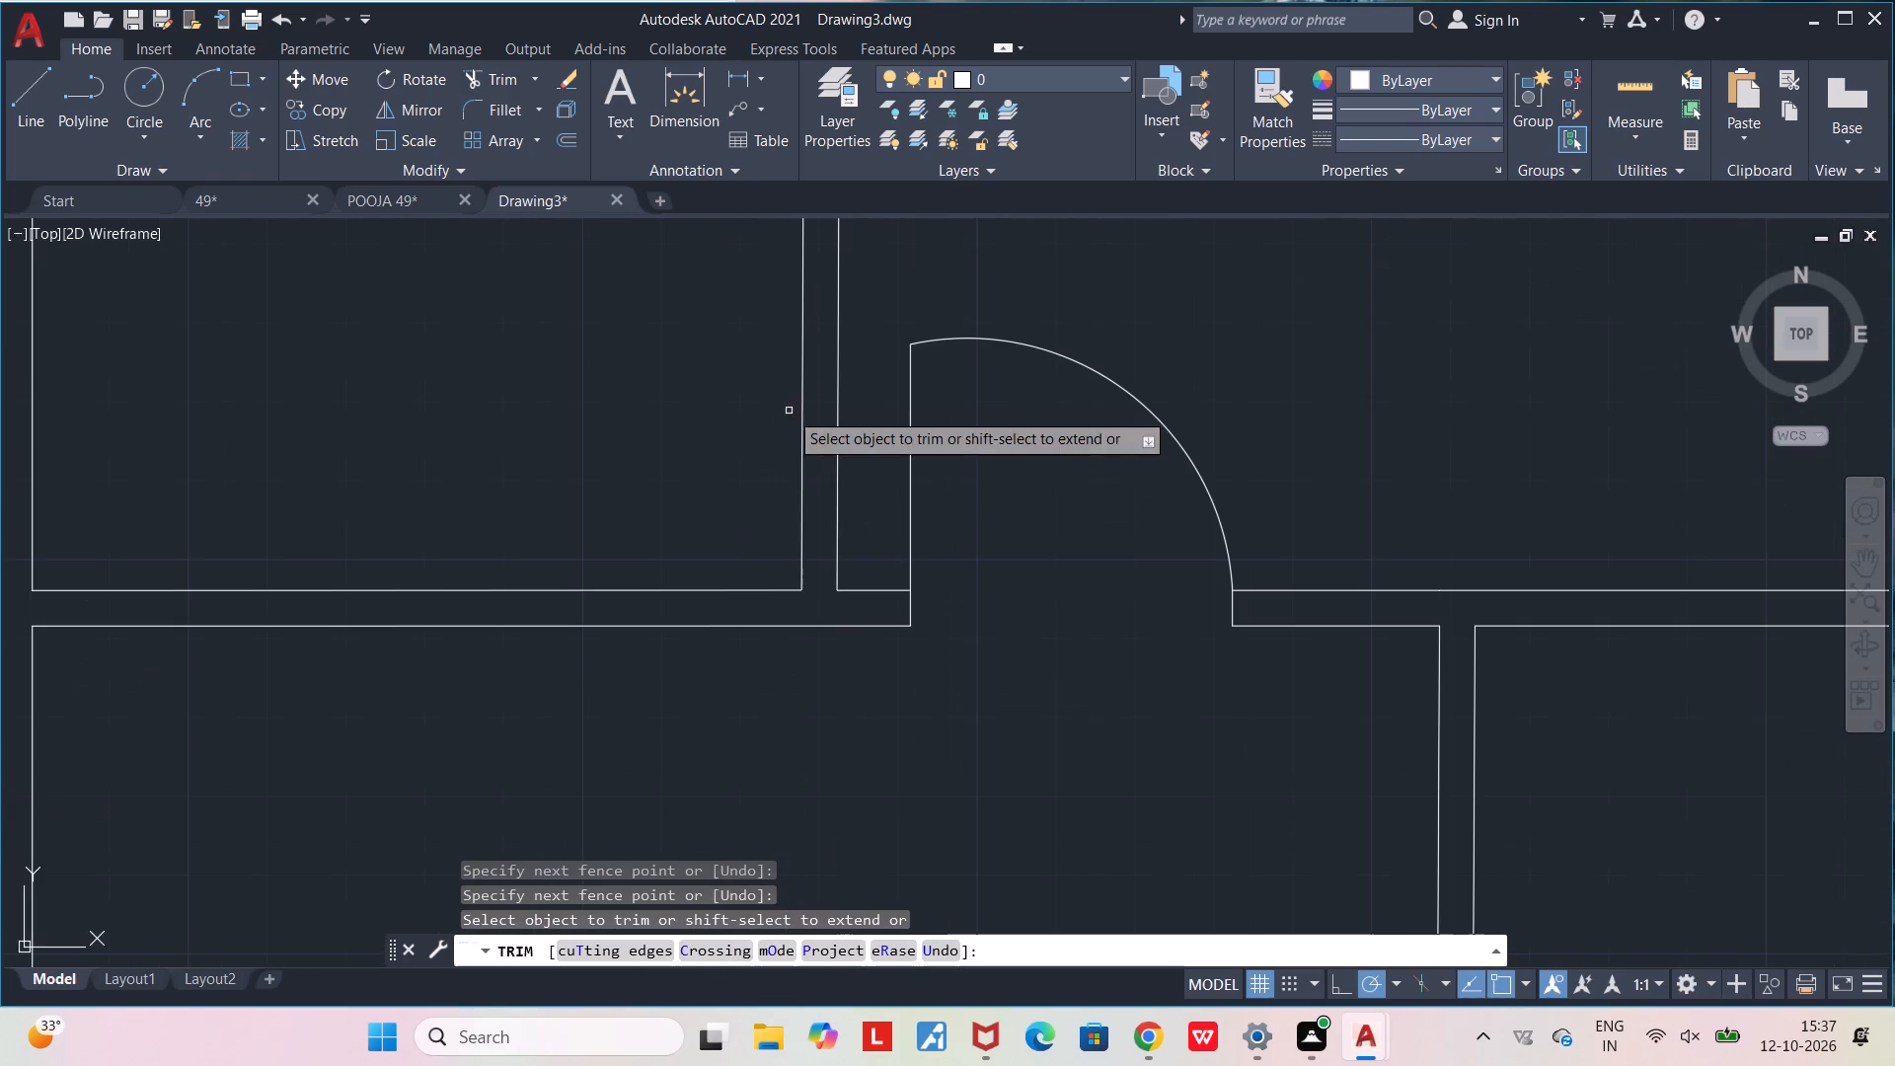
pyautogui.moveTo(883, 762); pyautogui.dragTo(918, 779, button='middle')
pyautogui.scroll(-3, 918, 779)
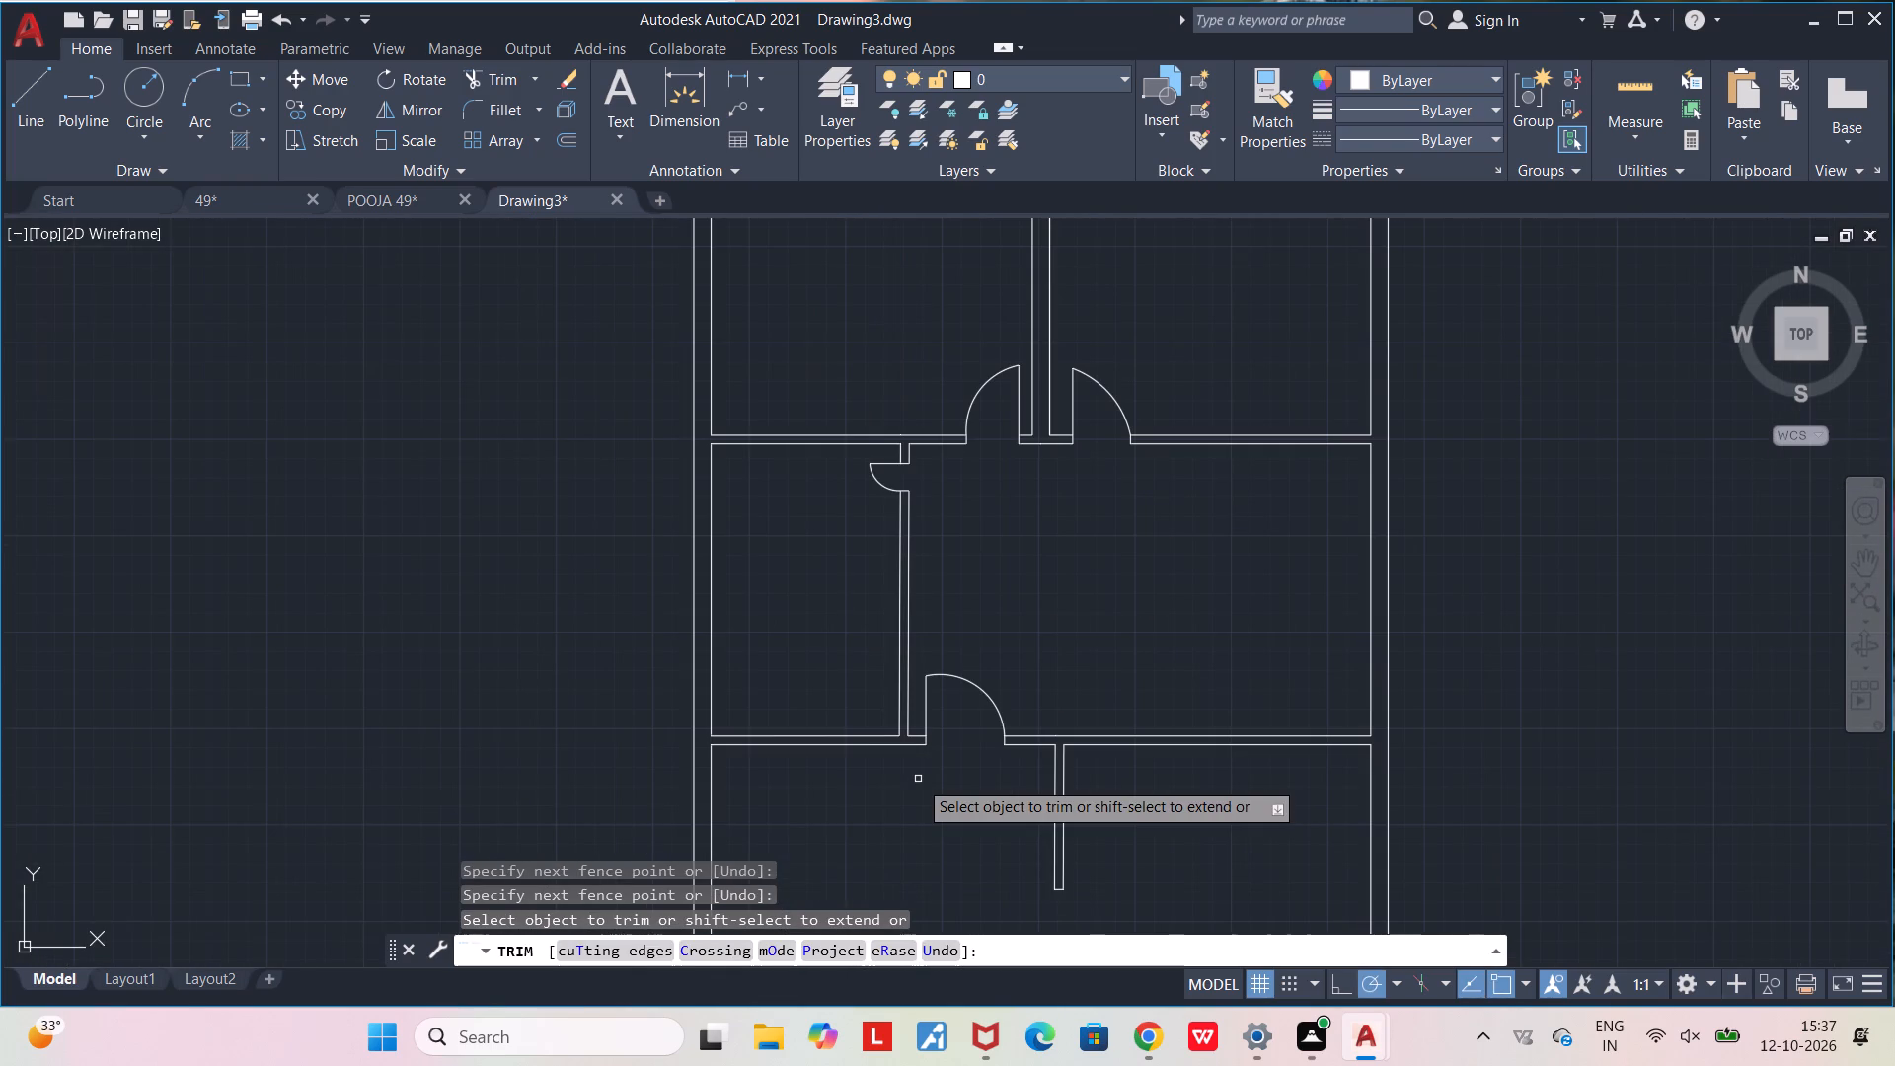
pyautogui.press('Escape')
# Draw a horizontal door-leaf line rightward from the lower jamb's upper right corner at the vertical partition opening into the lower right room.
pyautogui.moveTo(929, 824); pyautogui.dragTo(953, 753, button='middle')
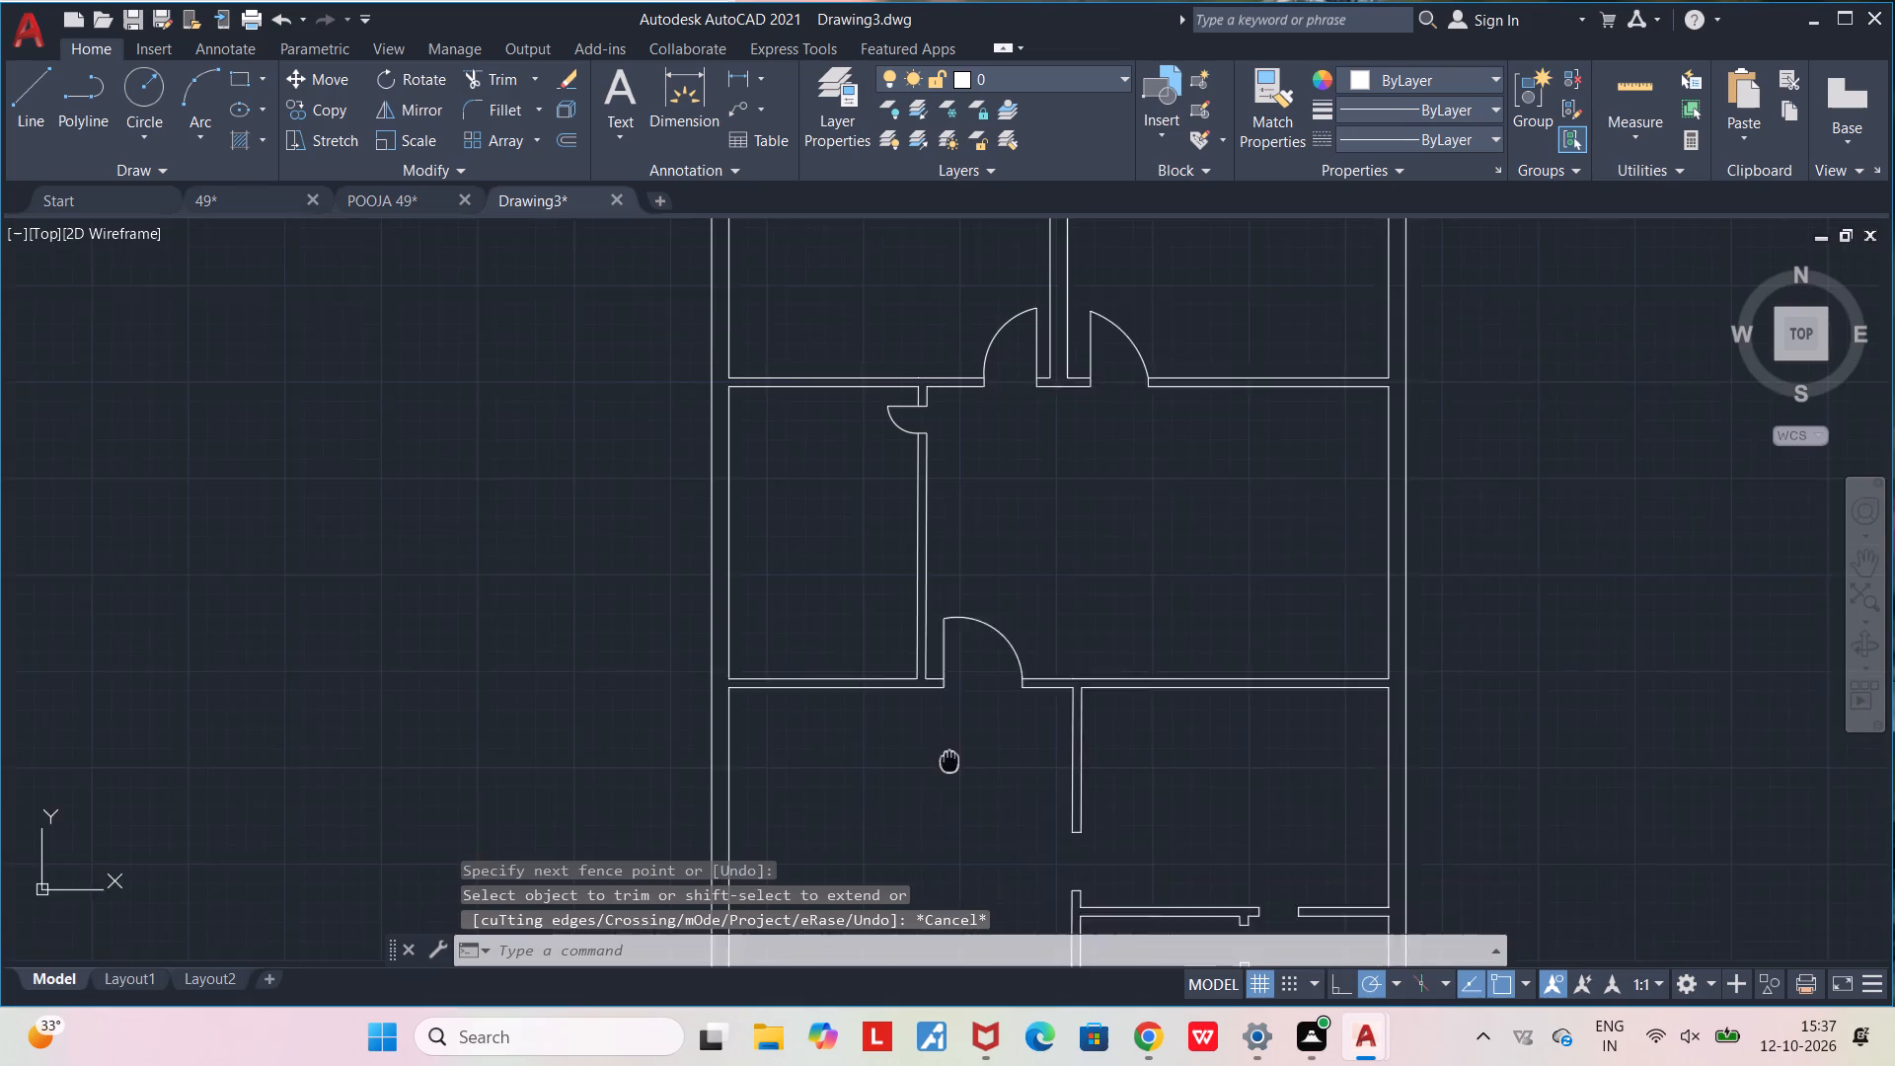
pyautogui.moveTo(953, 753); pyautogui.dragTo(975, 687, button='middle')
pyautogui.scroll(-1, 975, 687)
pyautogui.moveTo(982, 731); pyautogui.dragTo(916, 720, button='middle')
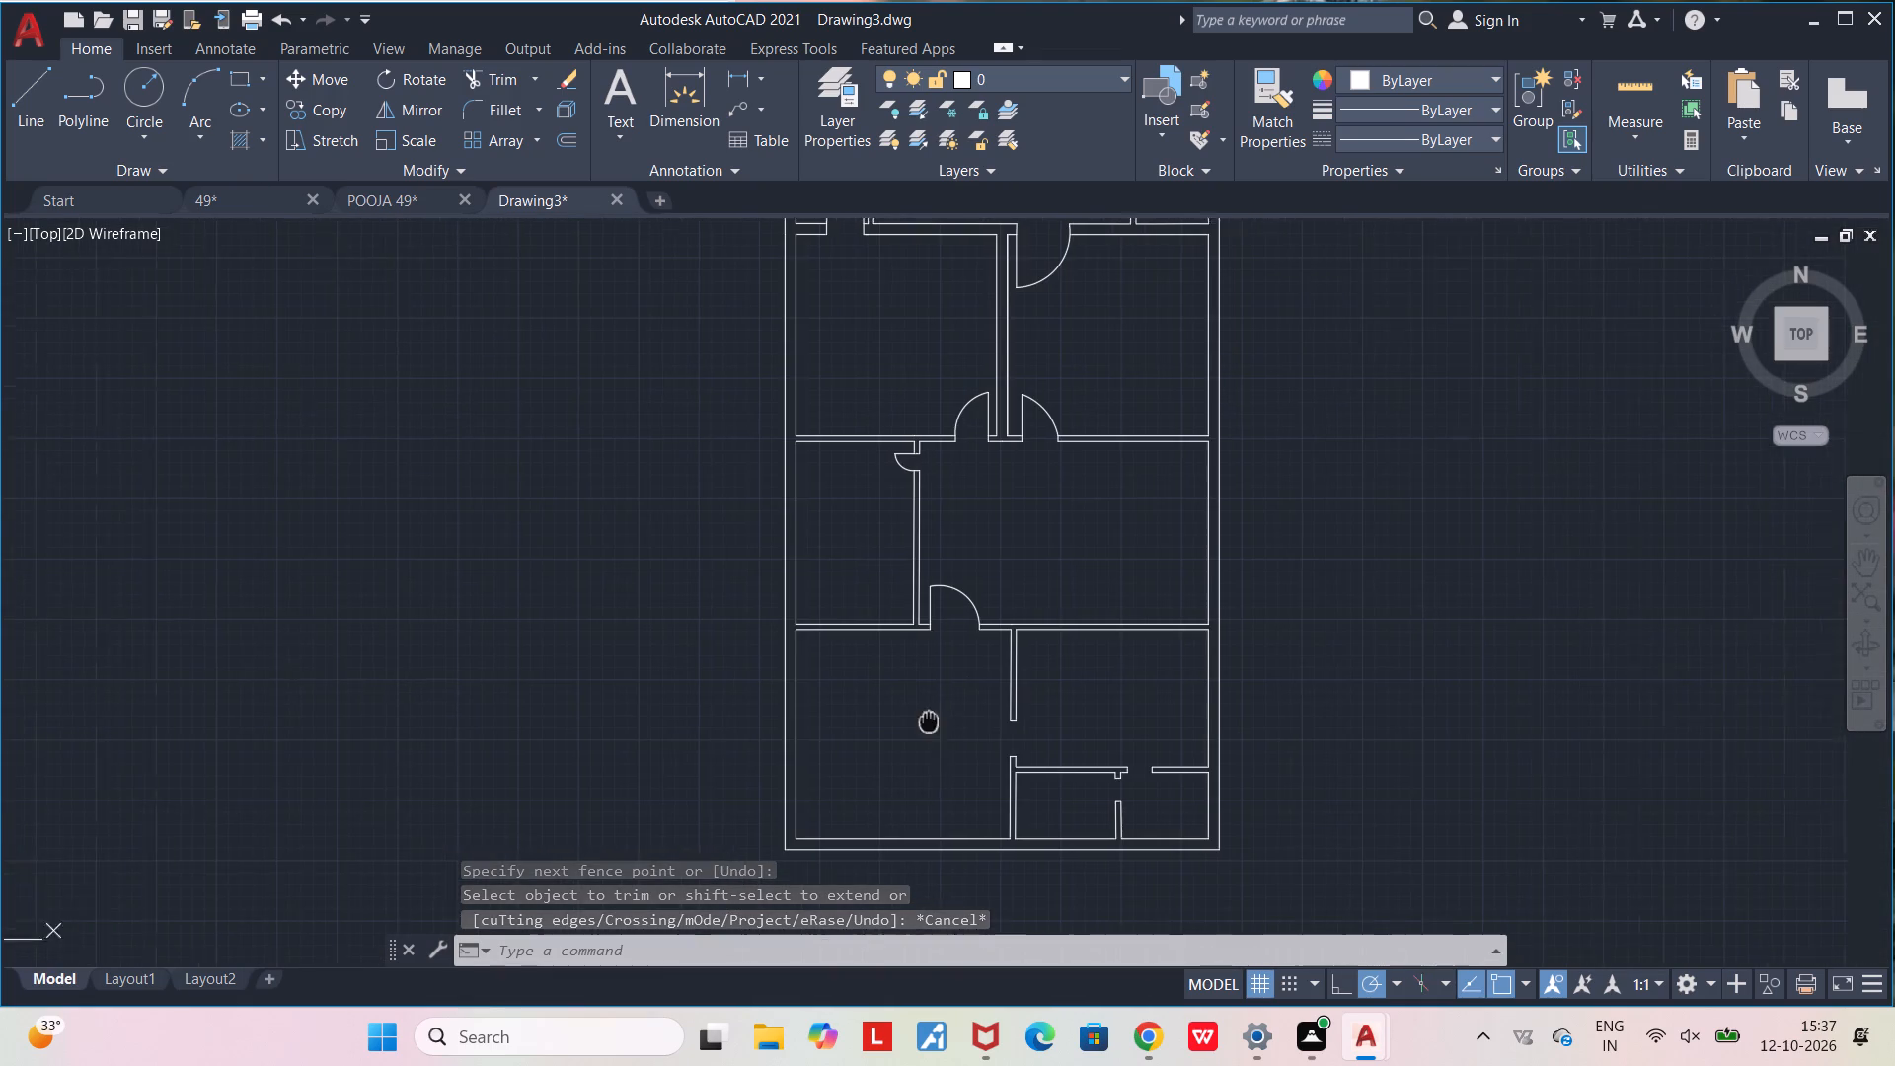
pyautogui.moveTo(916, 720); pyautogui.dragTo(819, 714, button='middle')
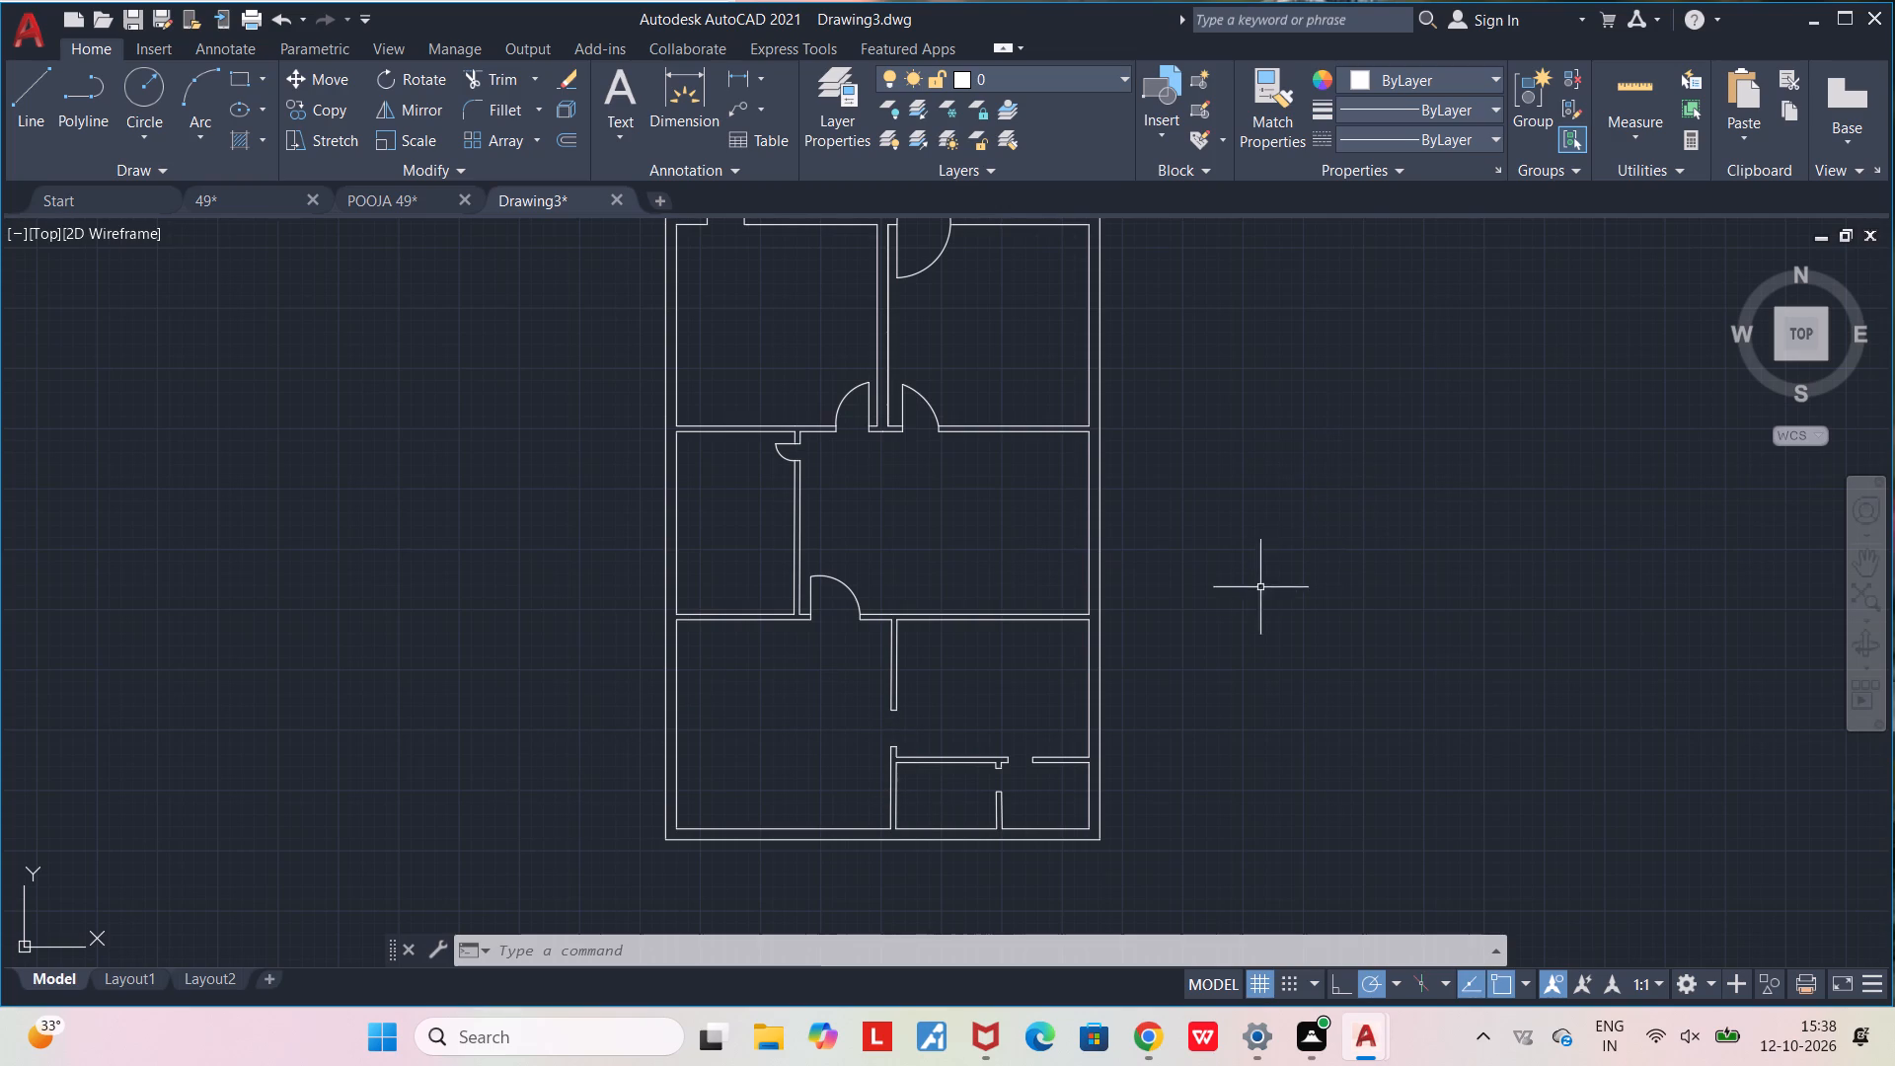
pyautogui.scroll(2, 910, 766)
pyautogui.scroll(1, 878, 634)
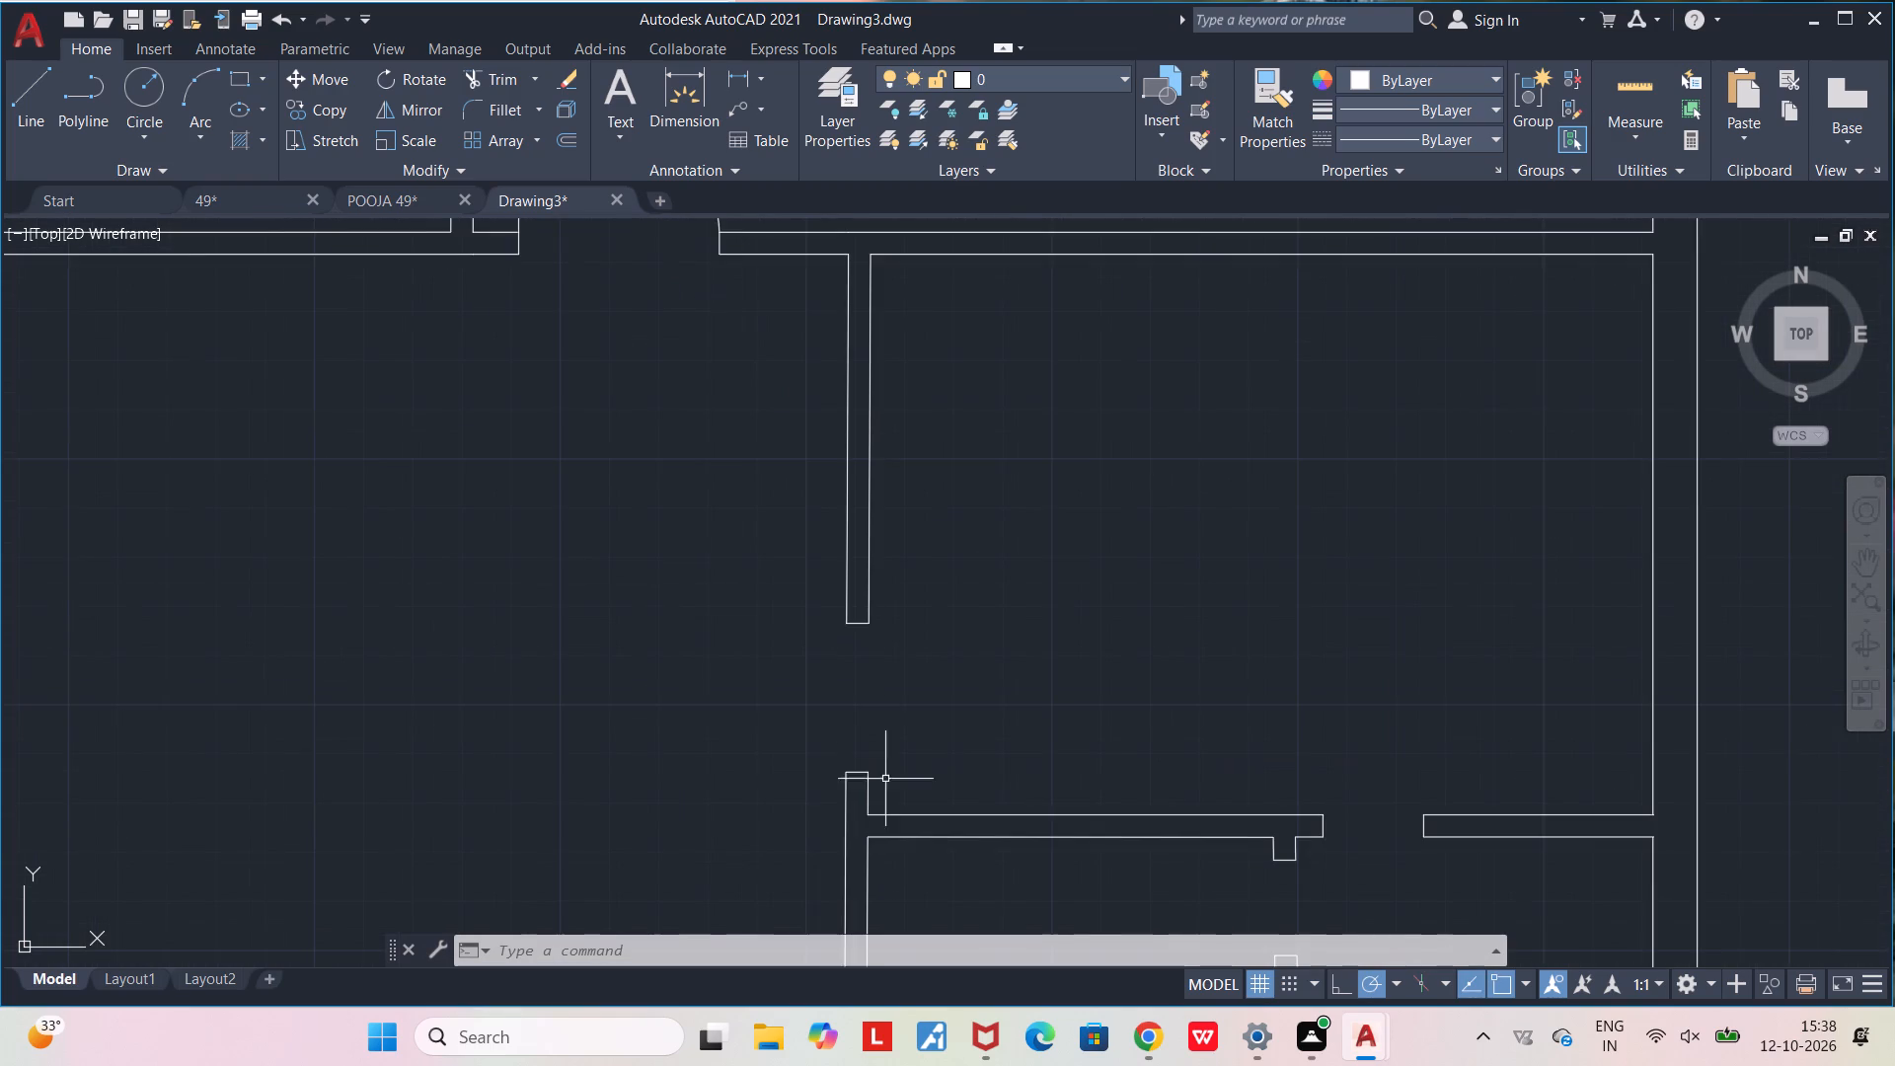
pyautogui.moveTo(885, 719); pyautogui.dragTo(910, 586, button='middle')
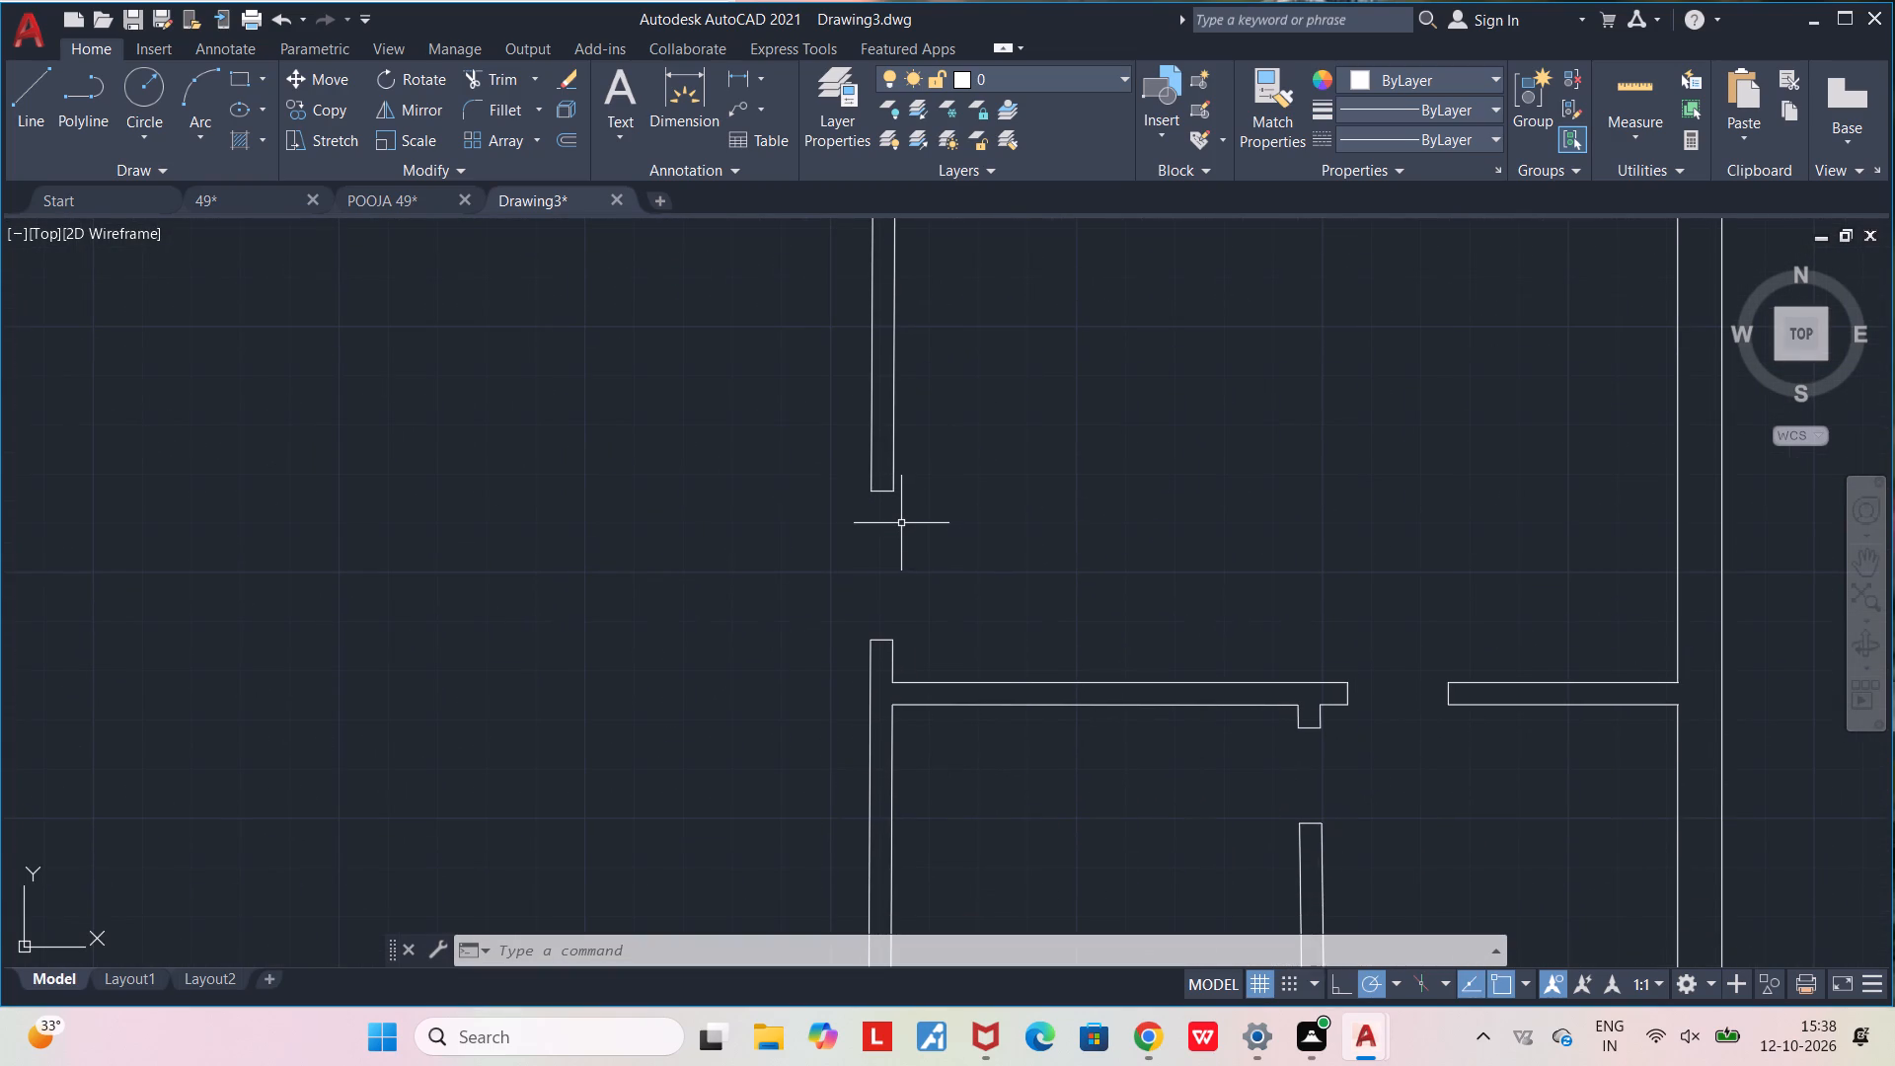
pyautogui.press('l')
pyautogui.press('Return')
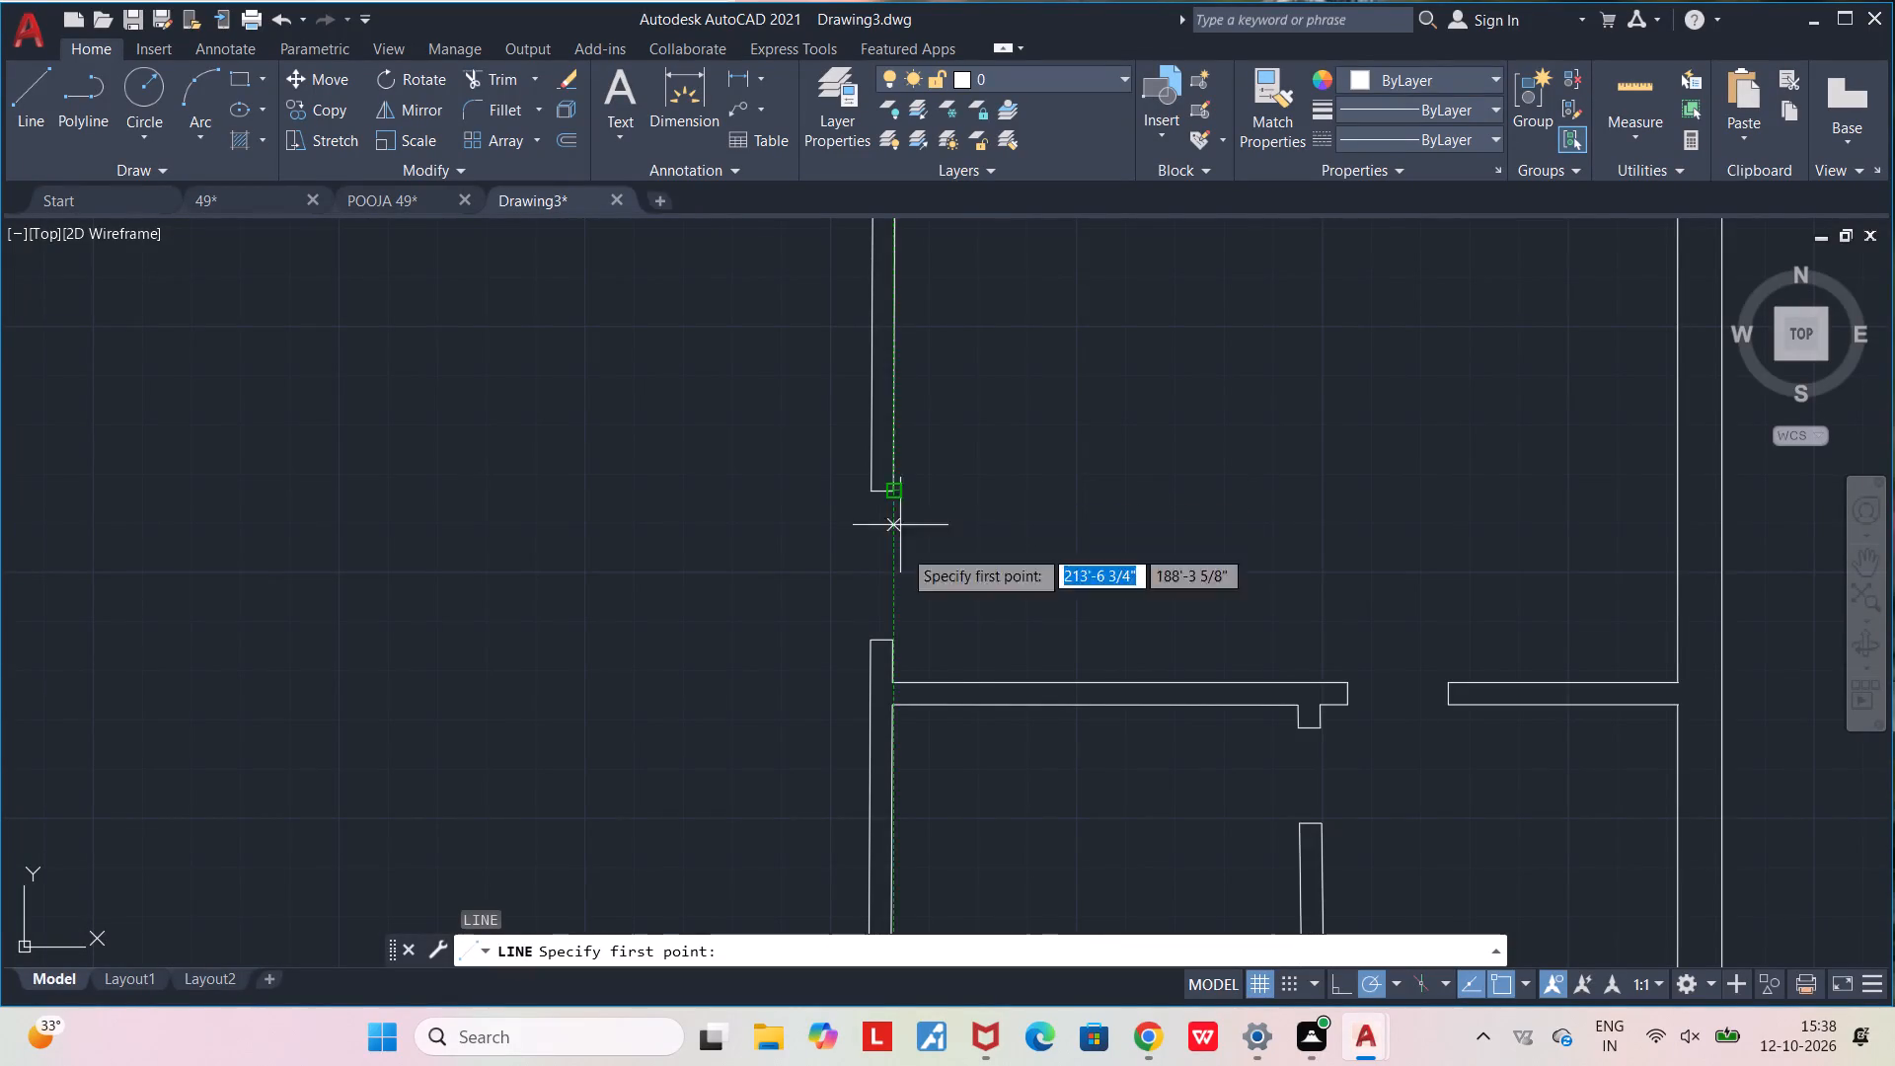
pyautogui.click(891, 638)
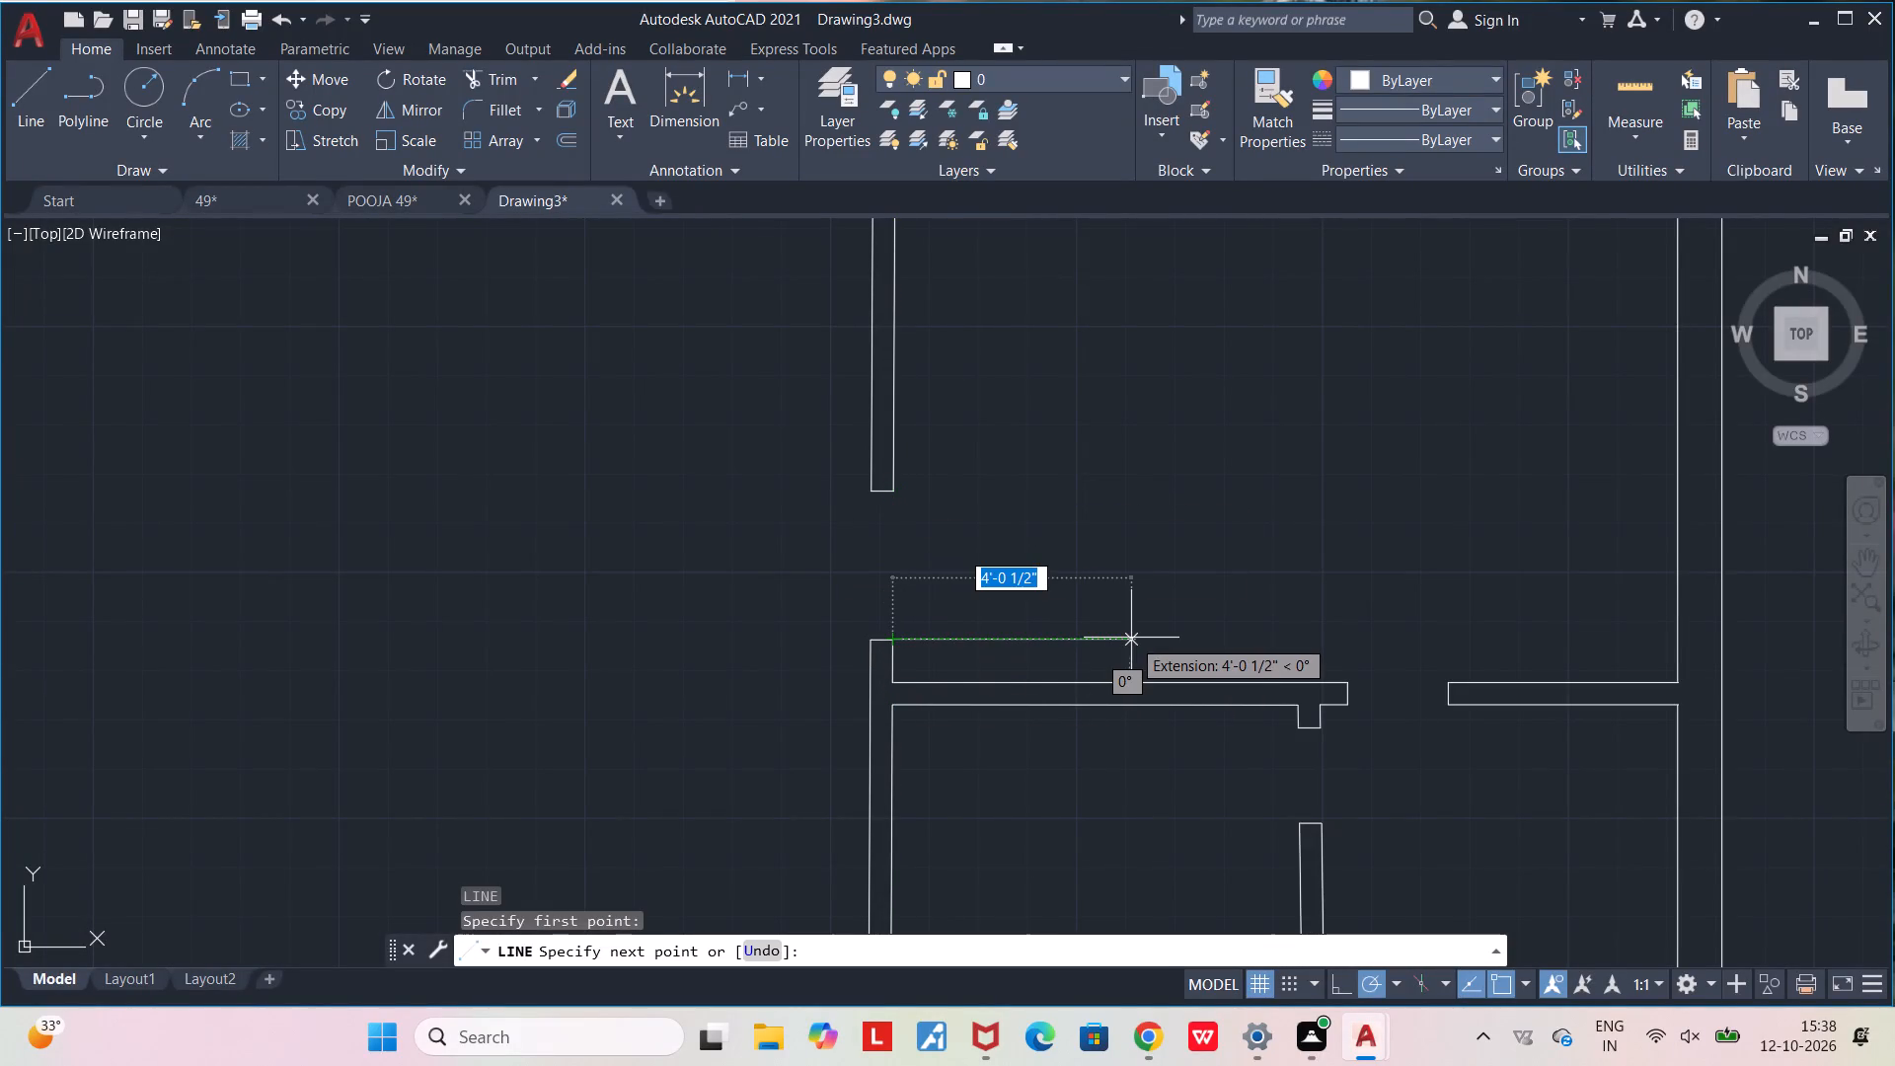
pyautogui.click(1079, 637)
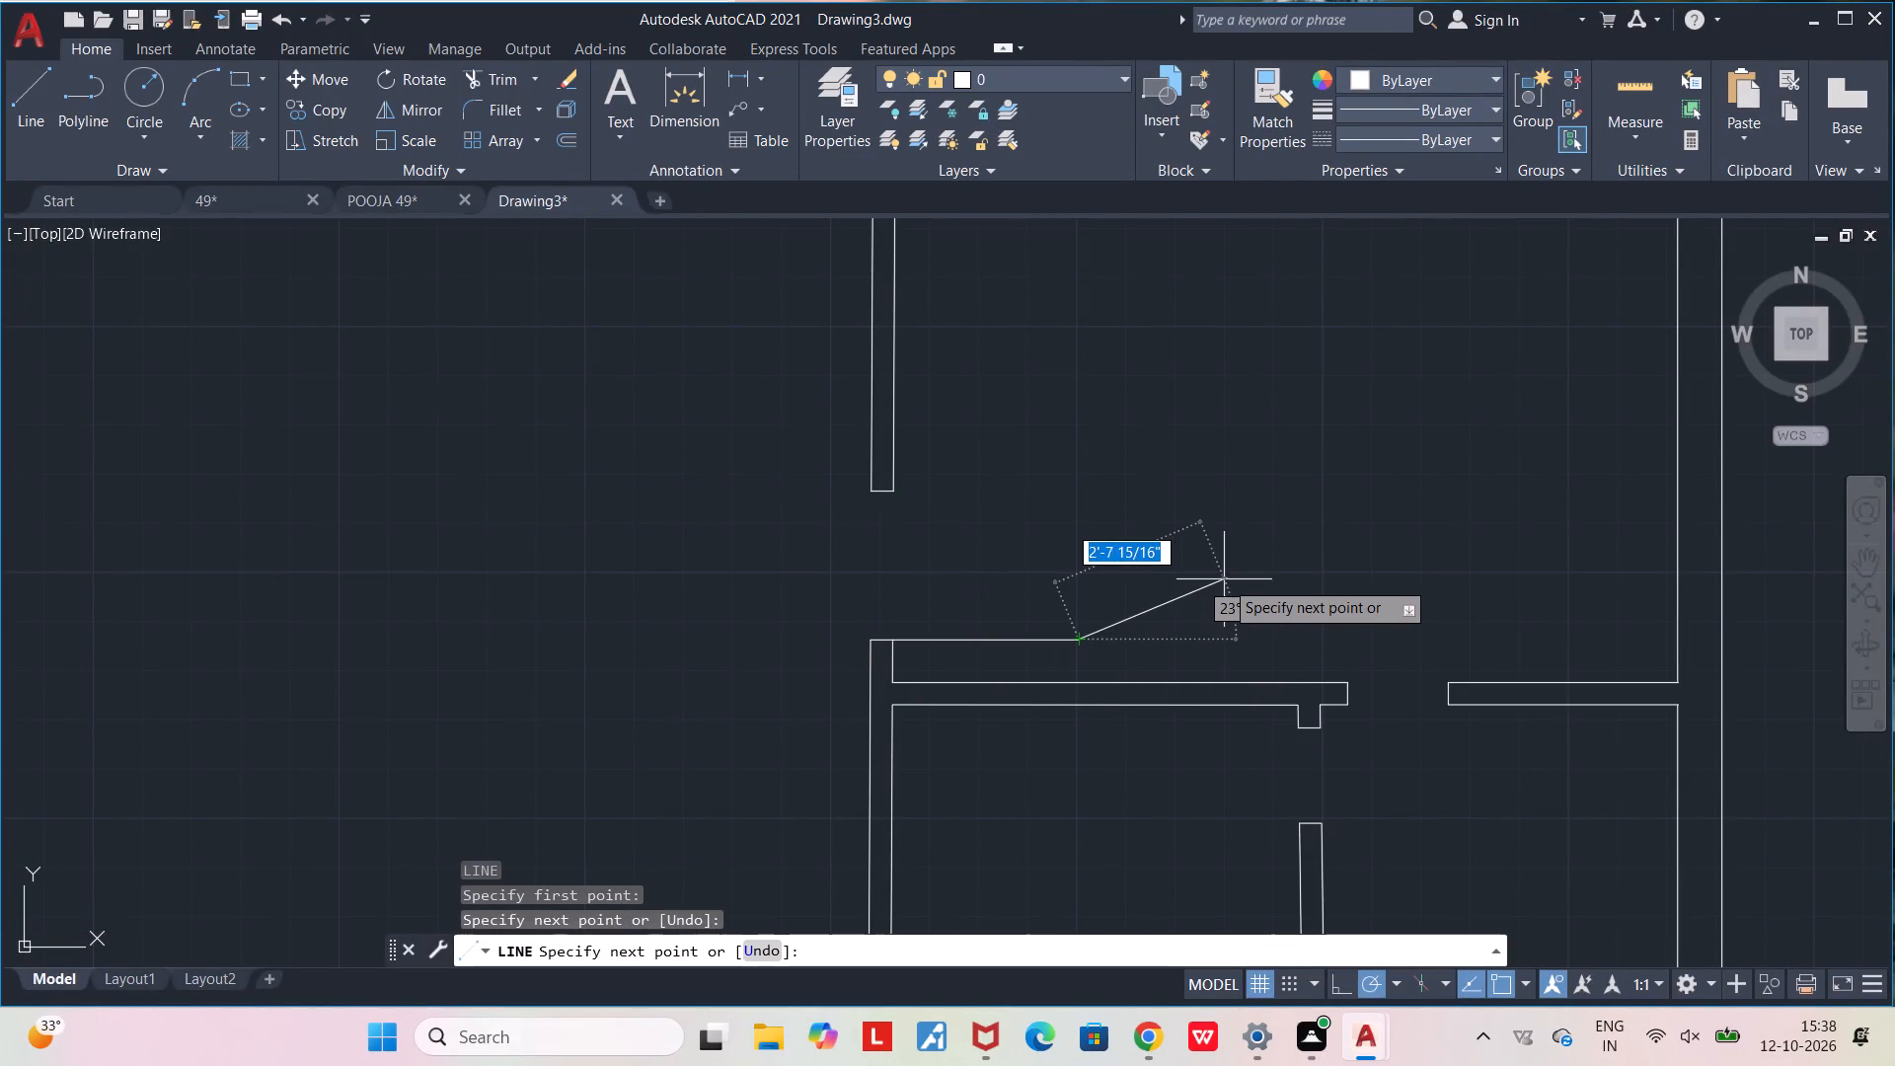
pyautogui.press('Escape')
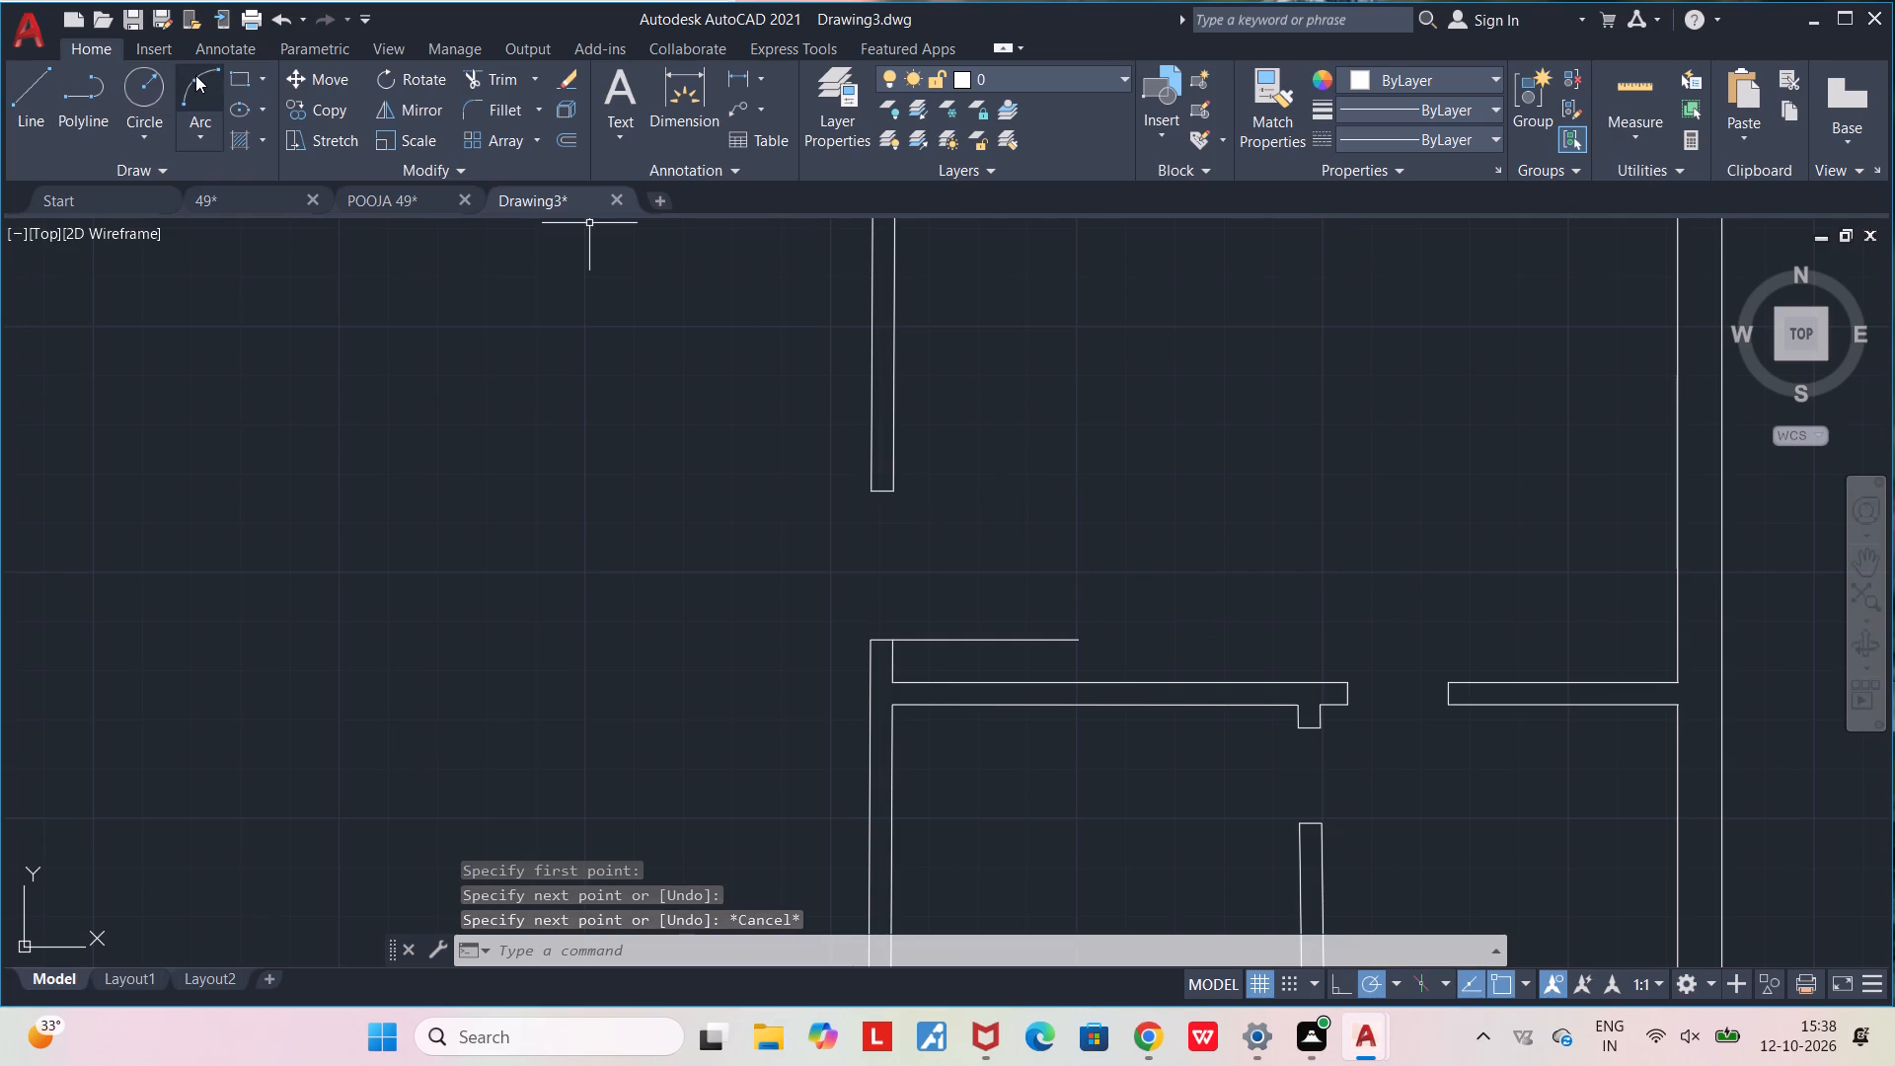
# Draw a three-point arc from the upper jamb's lower right corner through the horizontal leaf's free end, ending left of the partition opening.
pyautogui.click(193, 74)
pyautogui.click(889, 495)
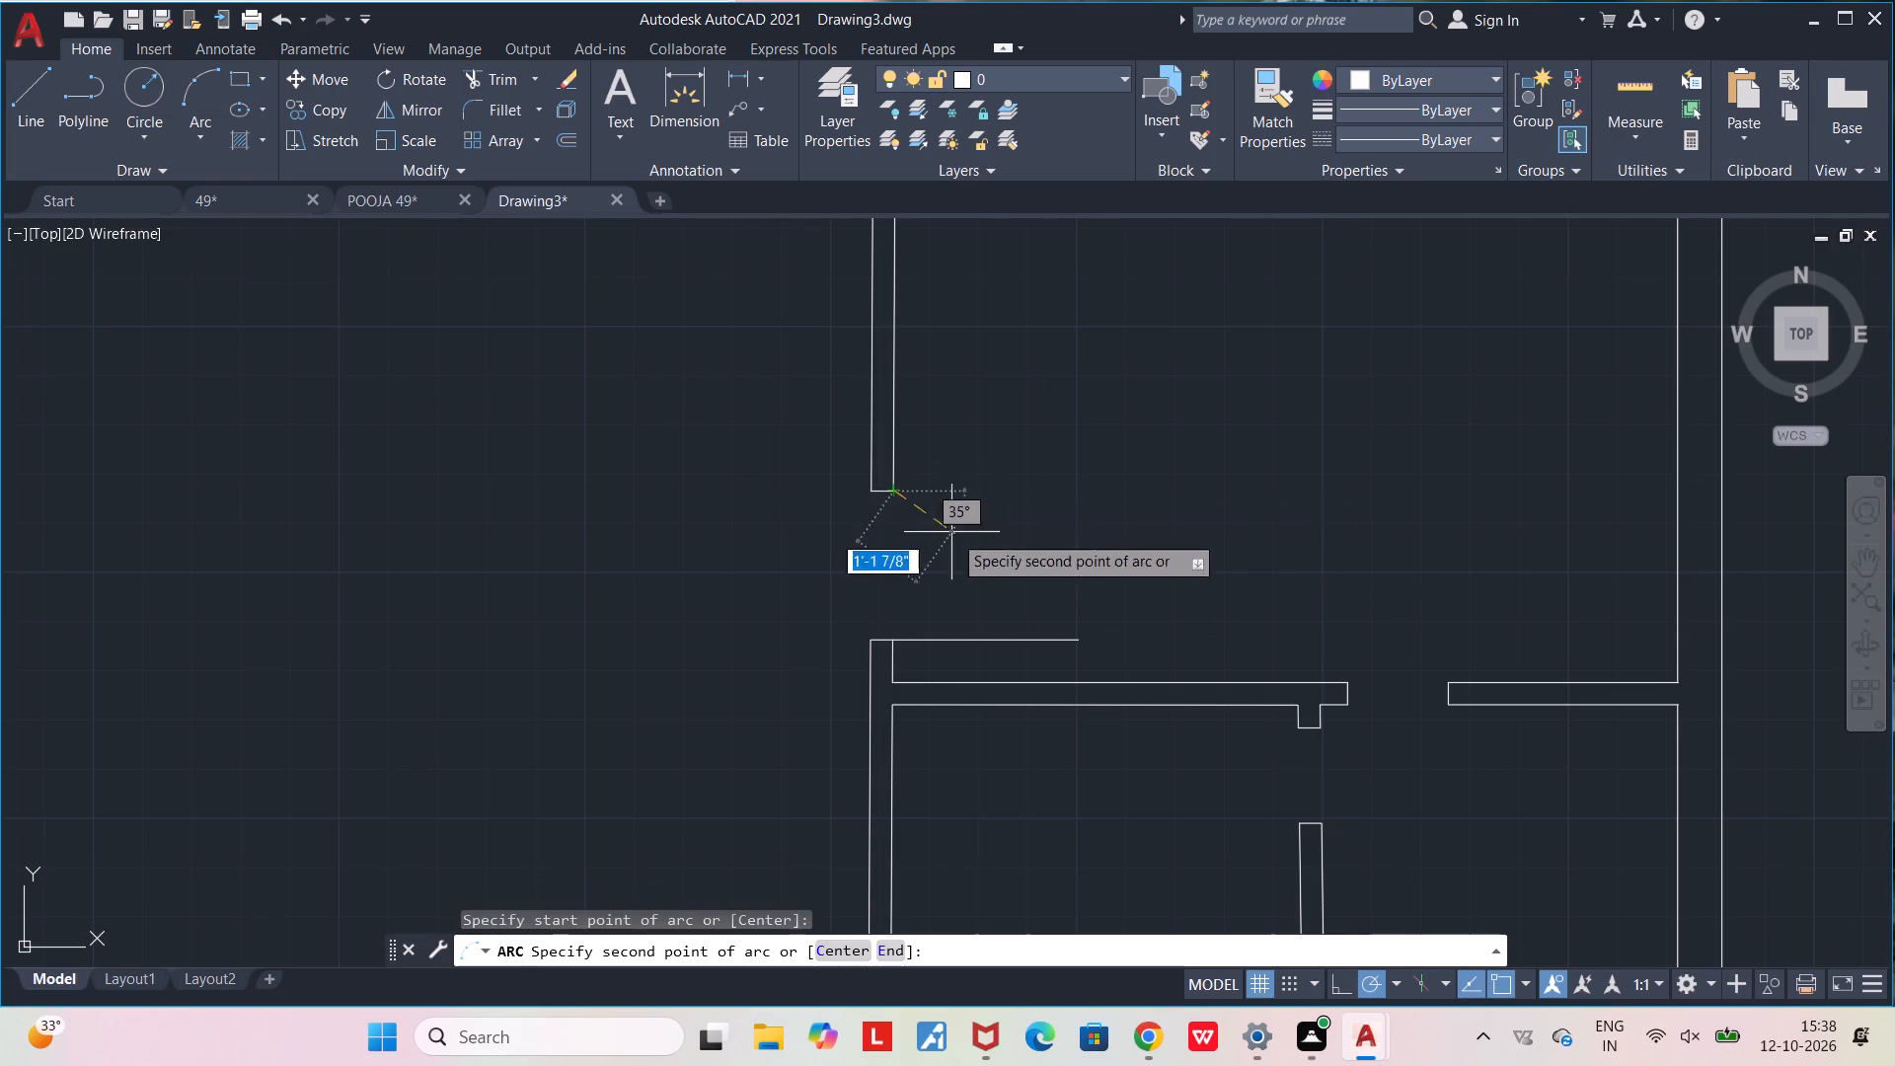
pyautogui.click(1082, 644)
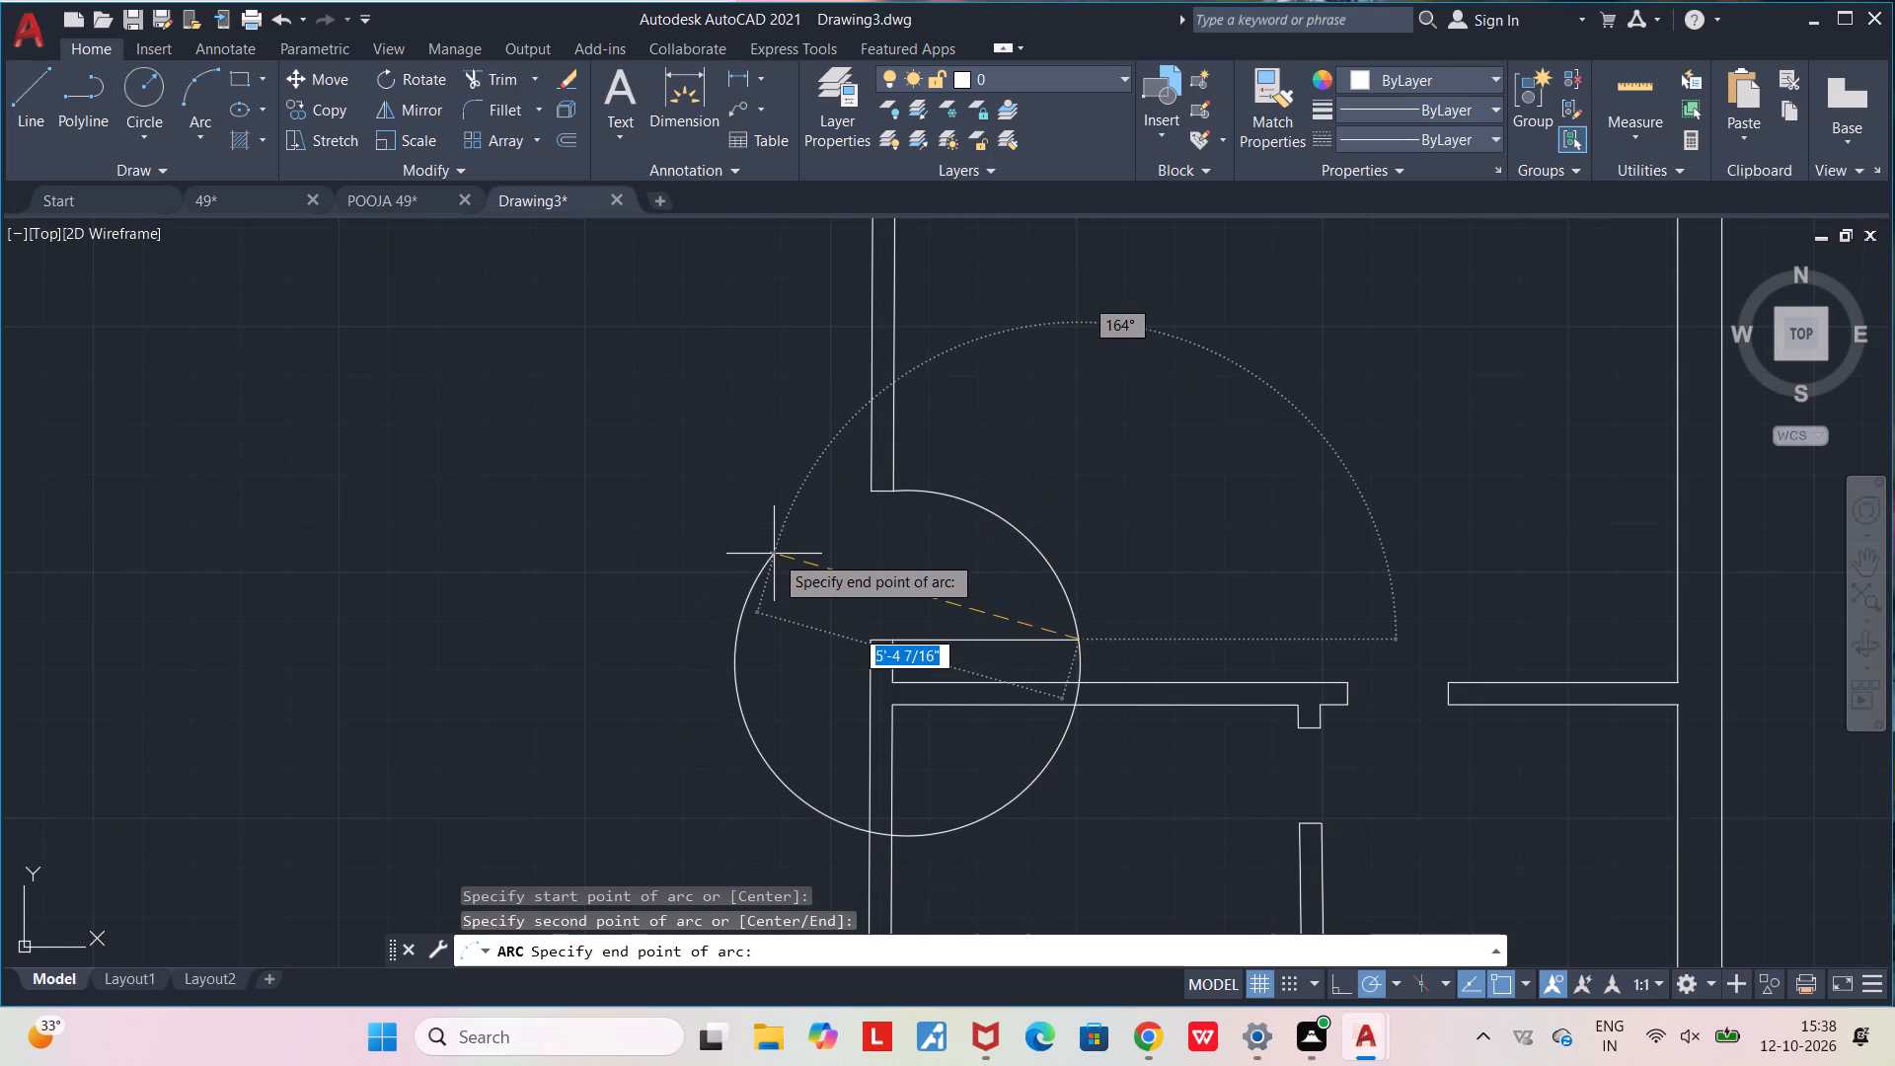
pyautogui.click(774, 554)
# Trim the lower right room's arc below its door leaf and left of the partition, back to the leaf's free end.
pyautogui.write('TR')
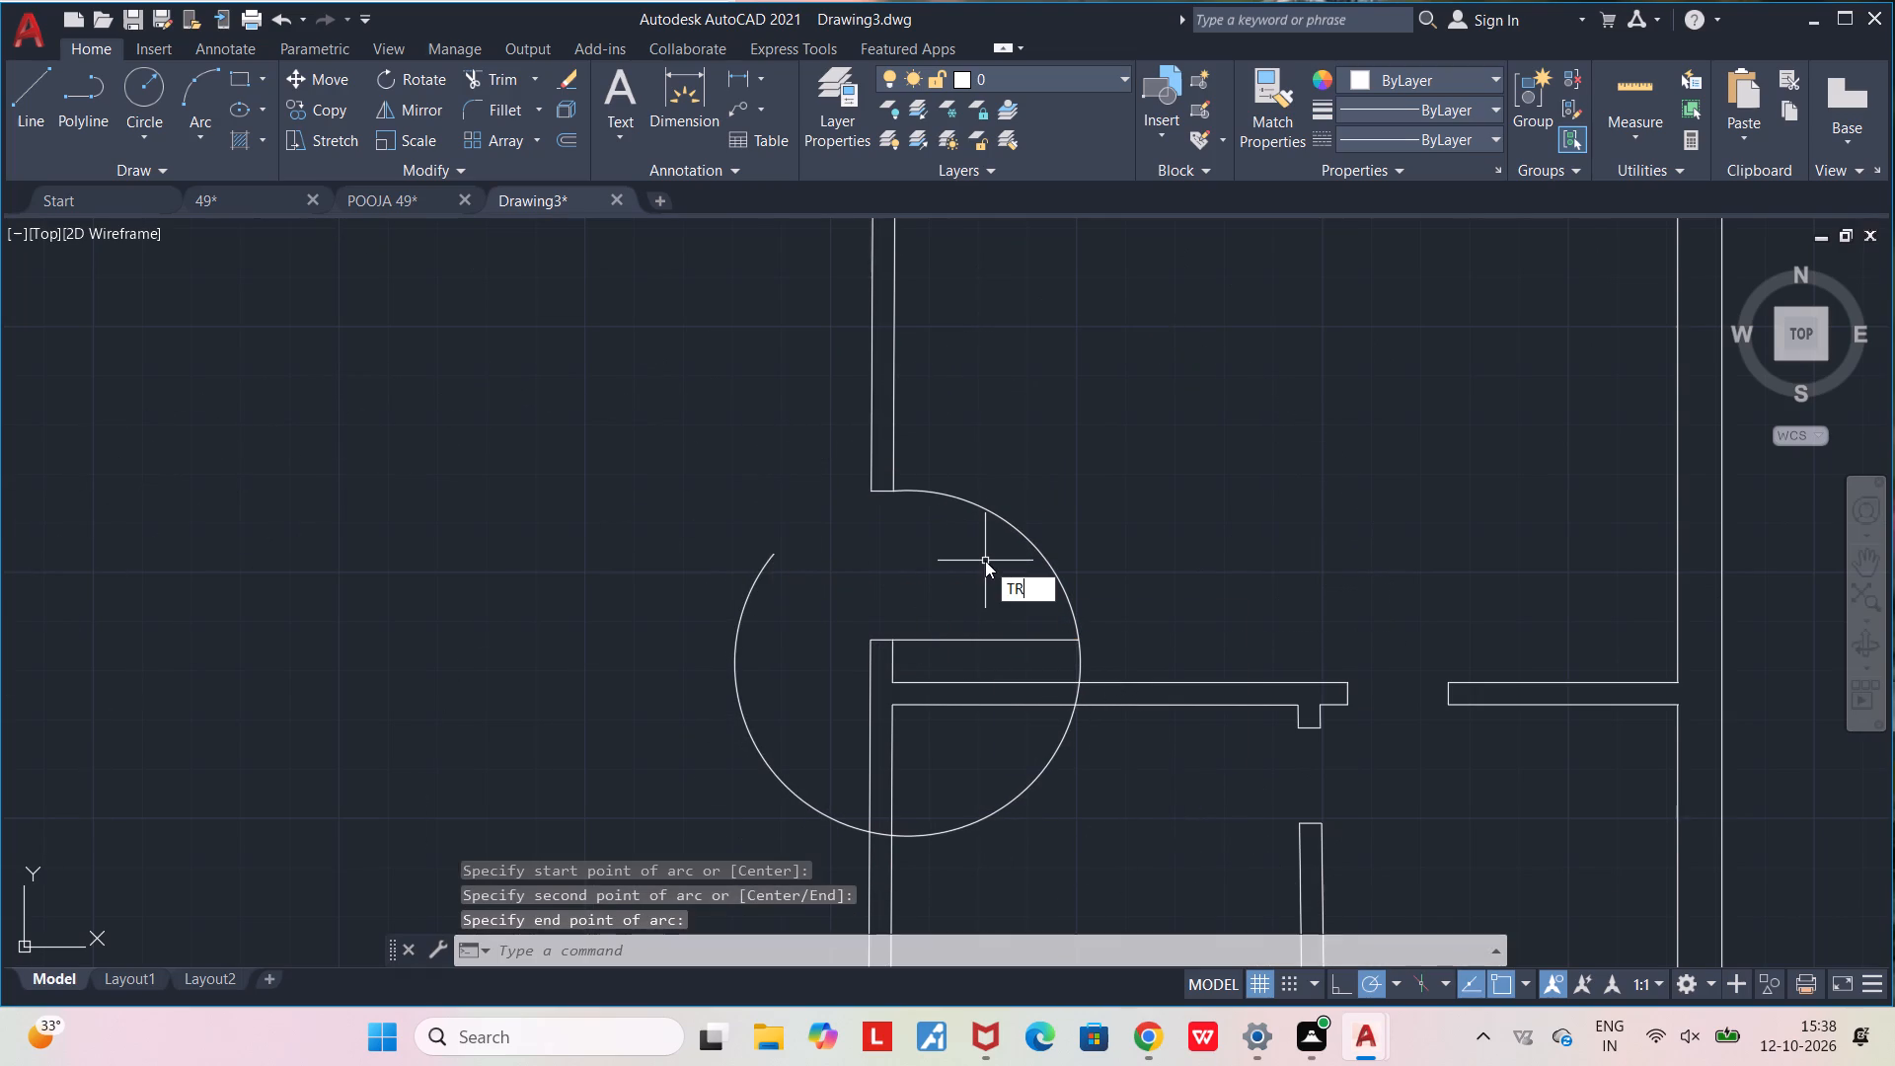
pyautogui.press('Return')
pyautogui.click(1080, 649)
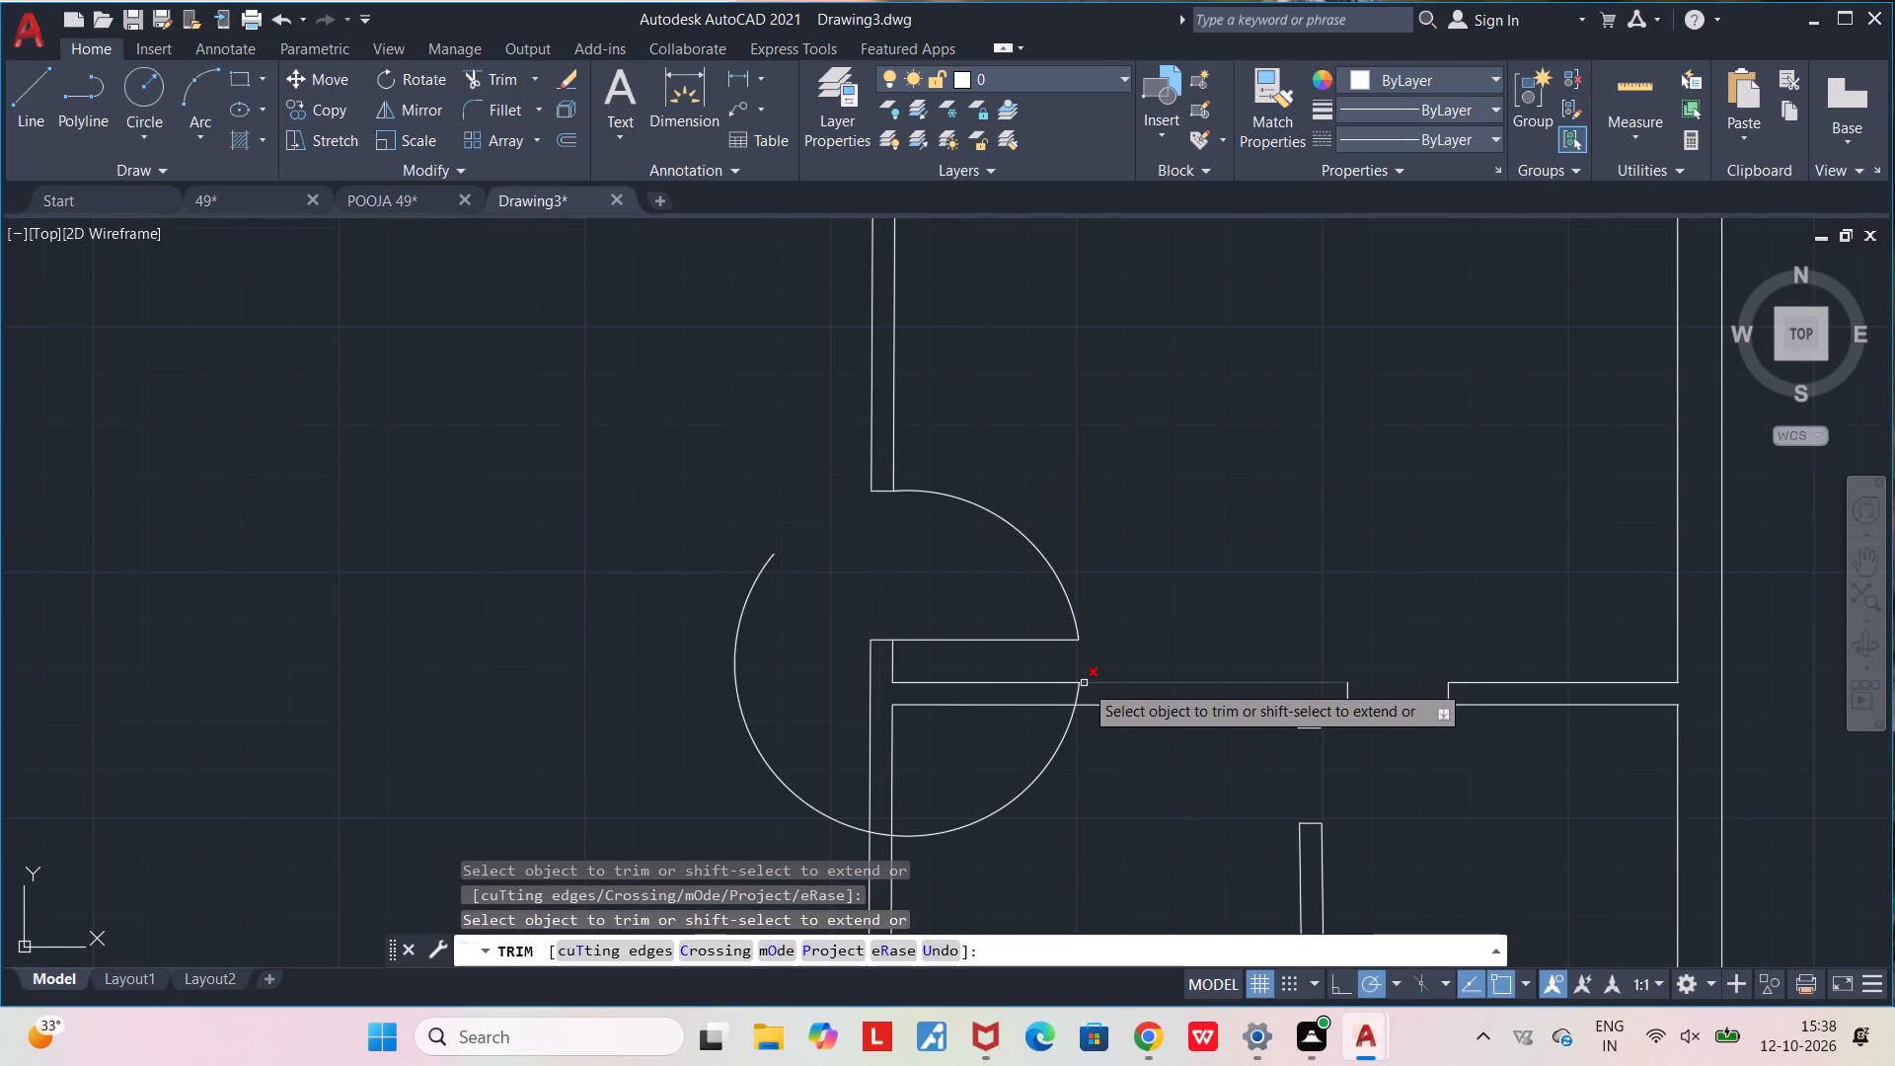
pyautogui.click(1075, 694)
pyautogui.click(1054, 762)
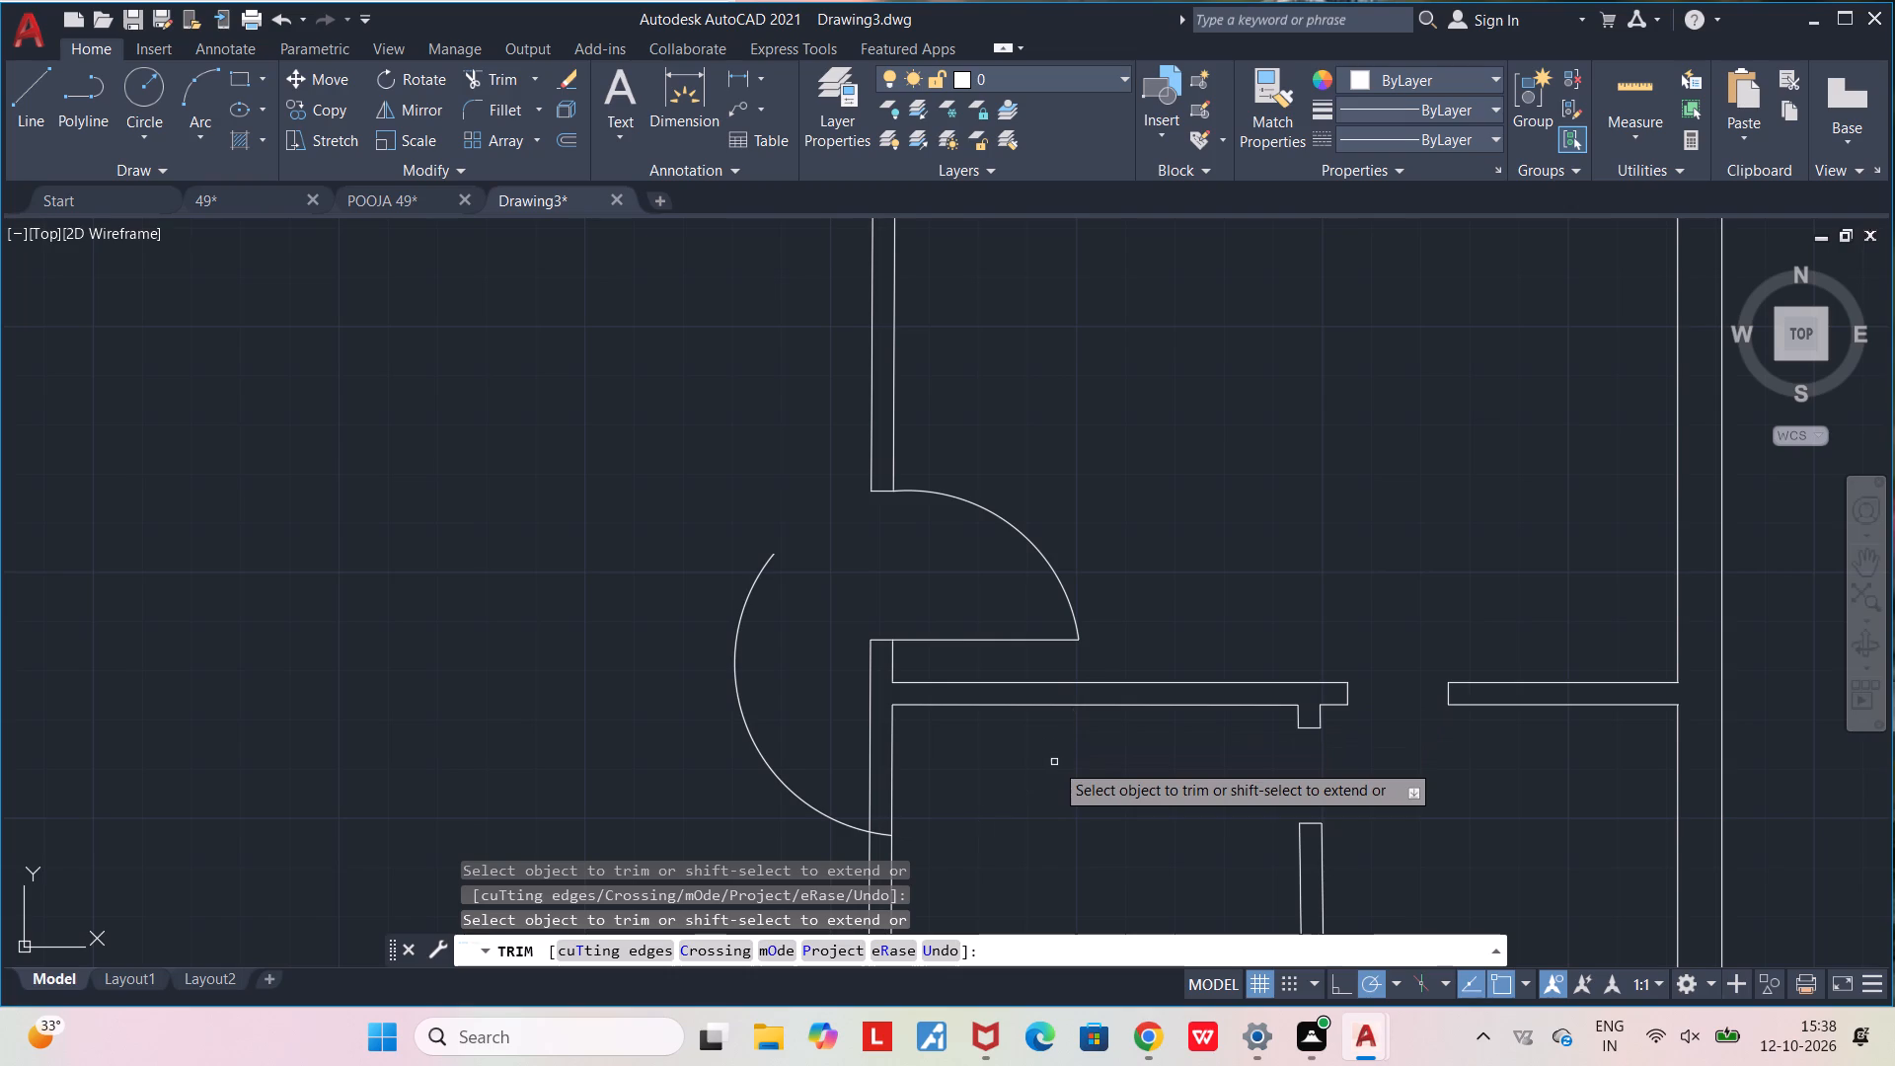
pyautogui.click(883, 836)
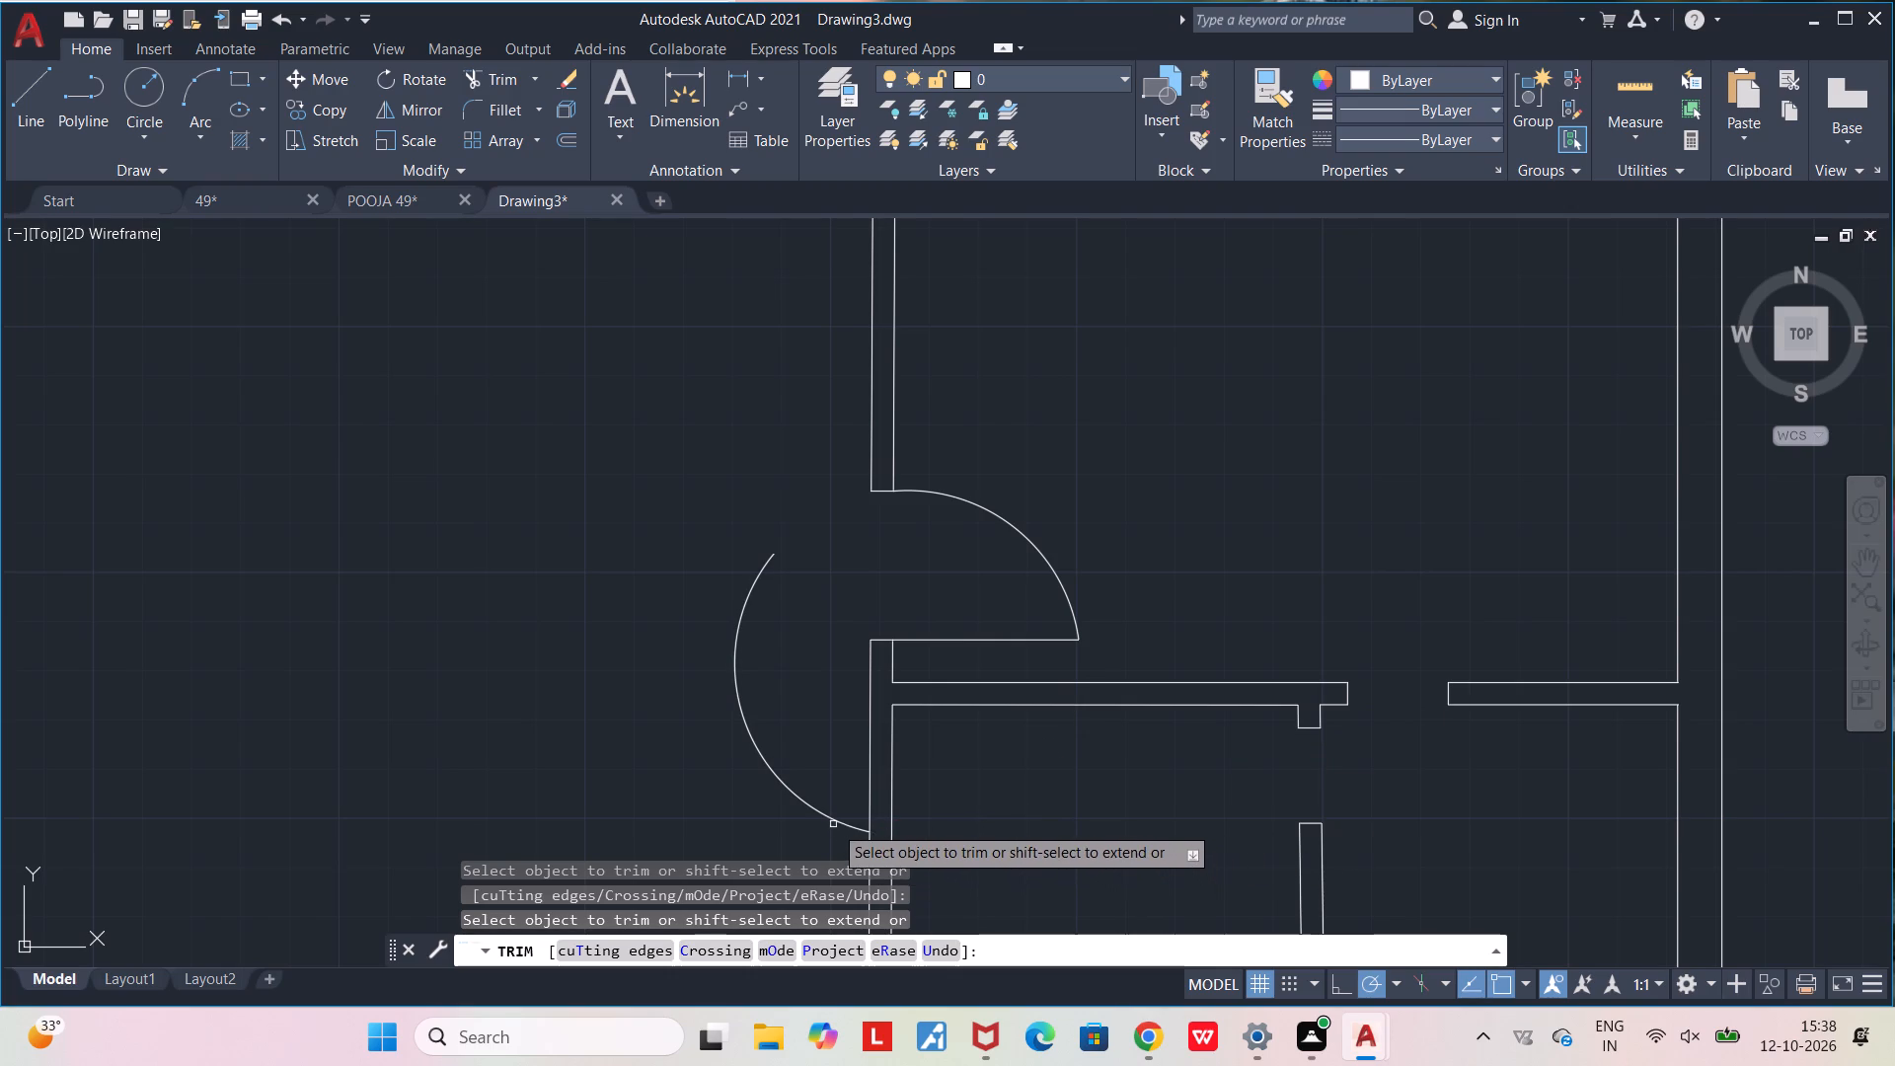
pyautogui.click(831, 819)
pyautogui.scroll(-1, 717, 663)
pyautogui.moveTo(684, 682); pyautogui.dragTo(884, 625, button='middle')
pyautogui.scroll(-2, 884, 625)
pyautogui.press('Escape')
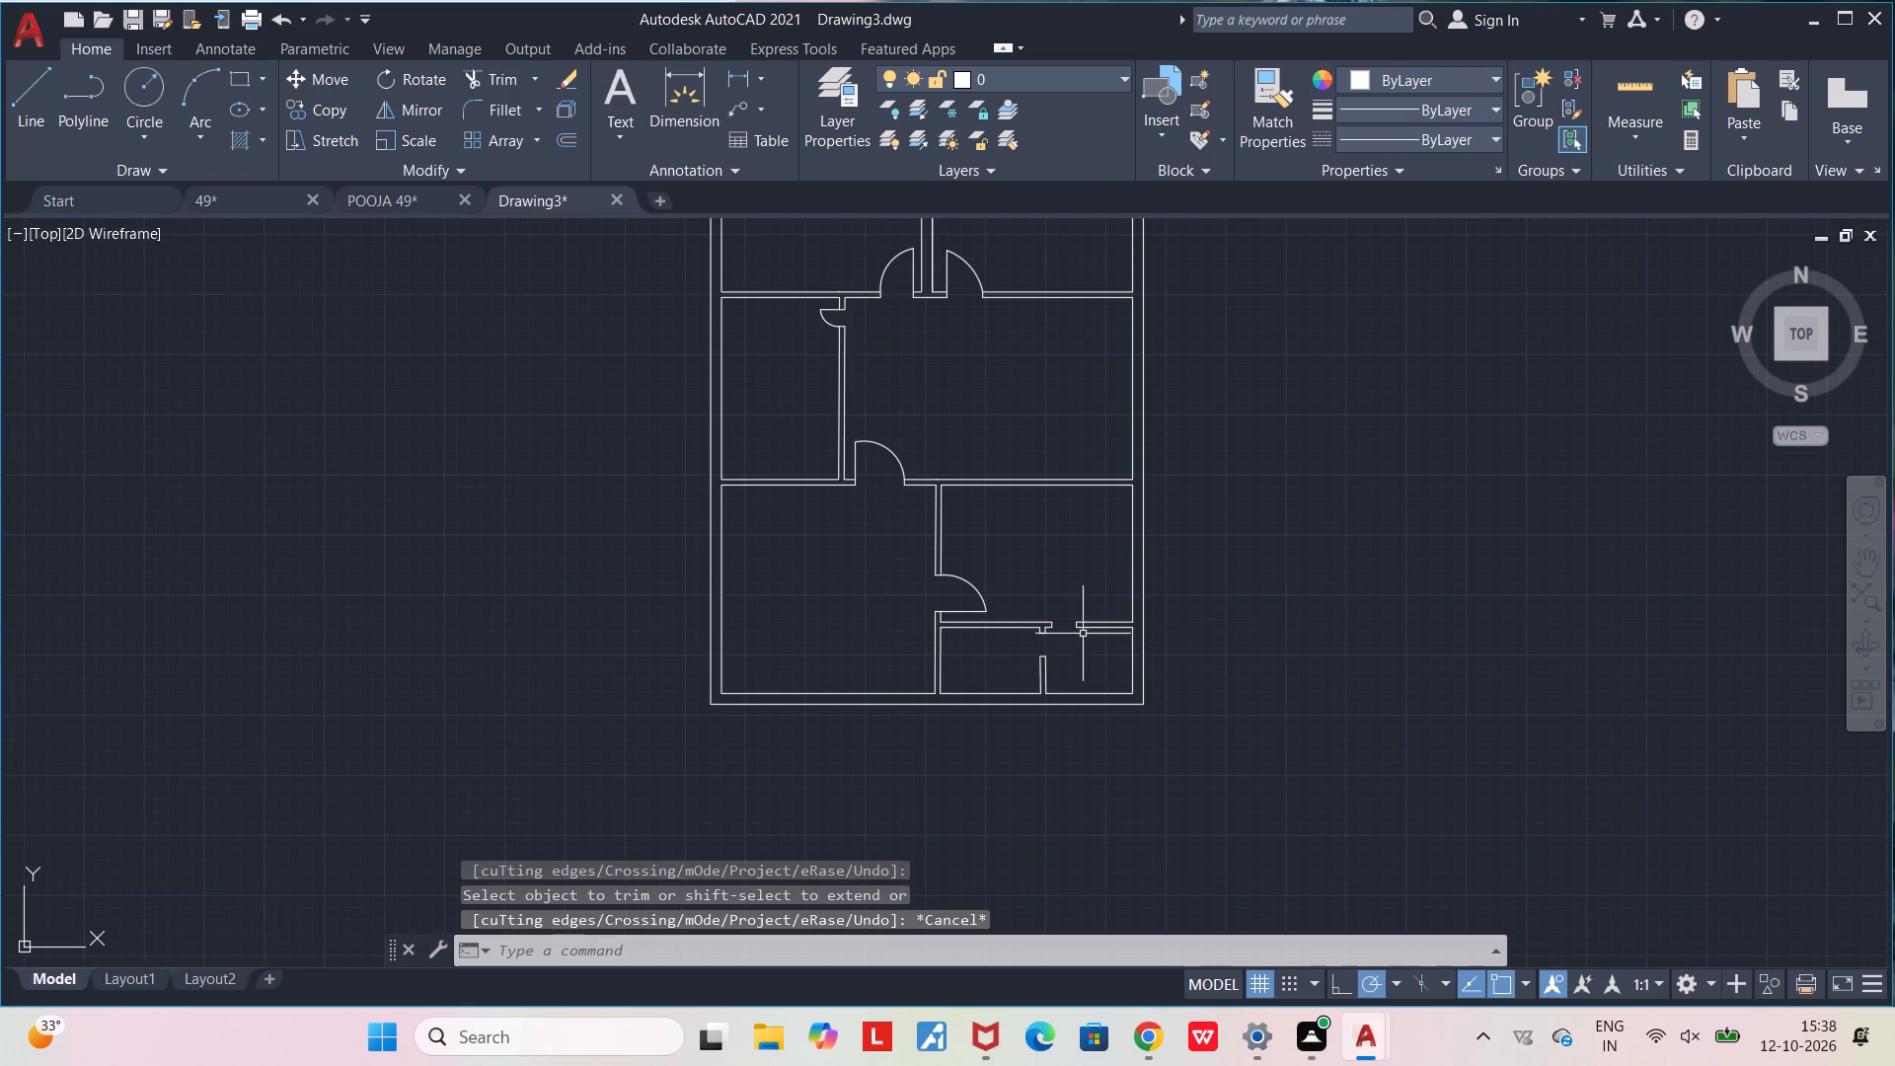
pyautogui.scroll(2, 1067, 657)
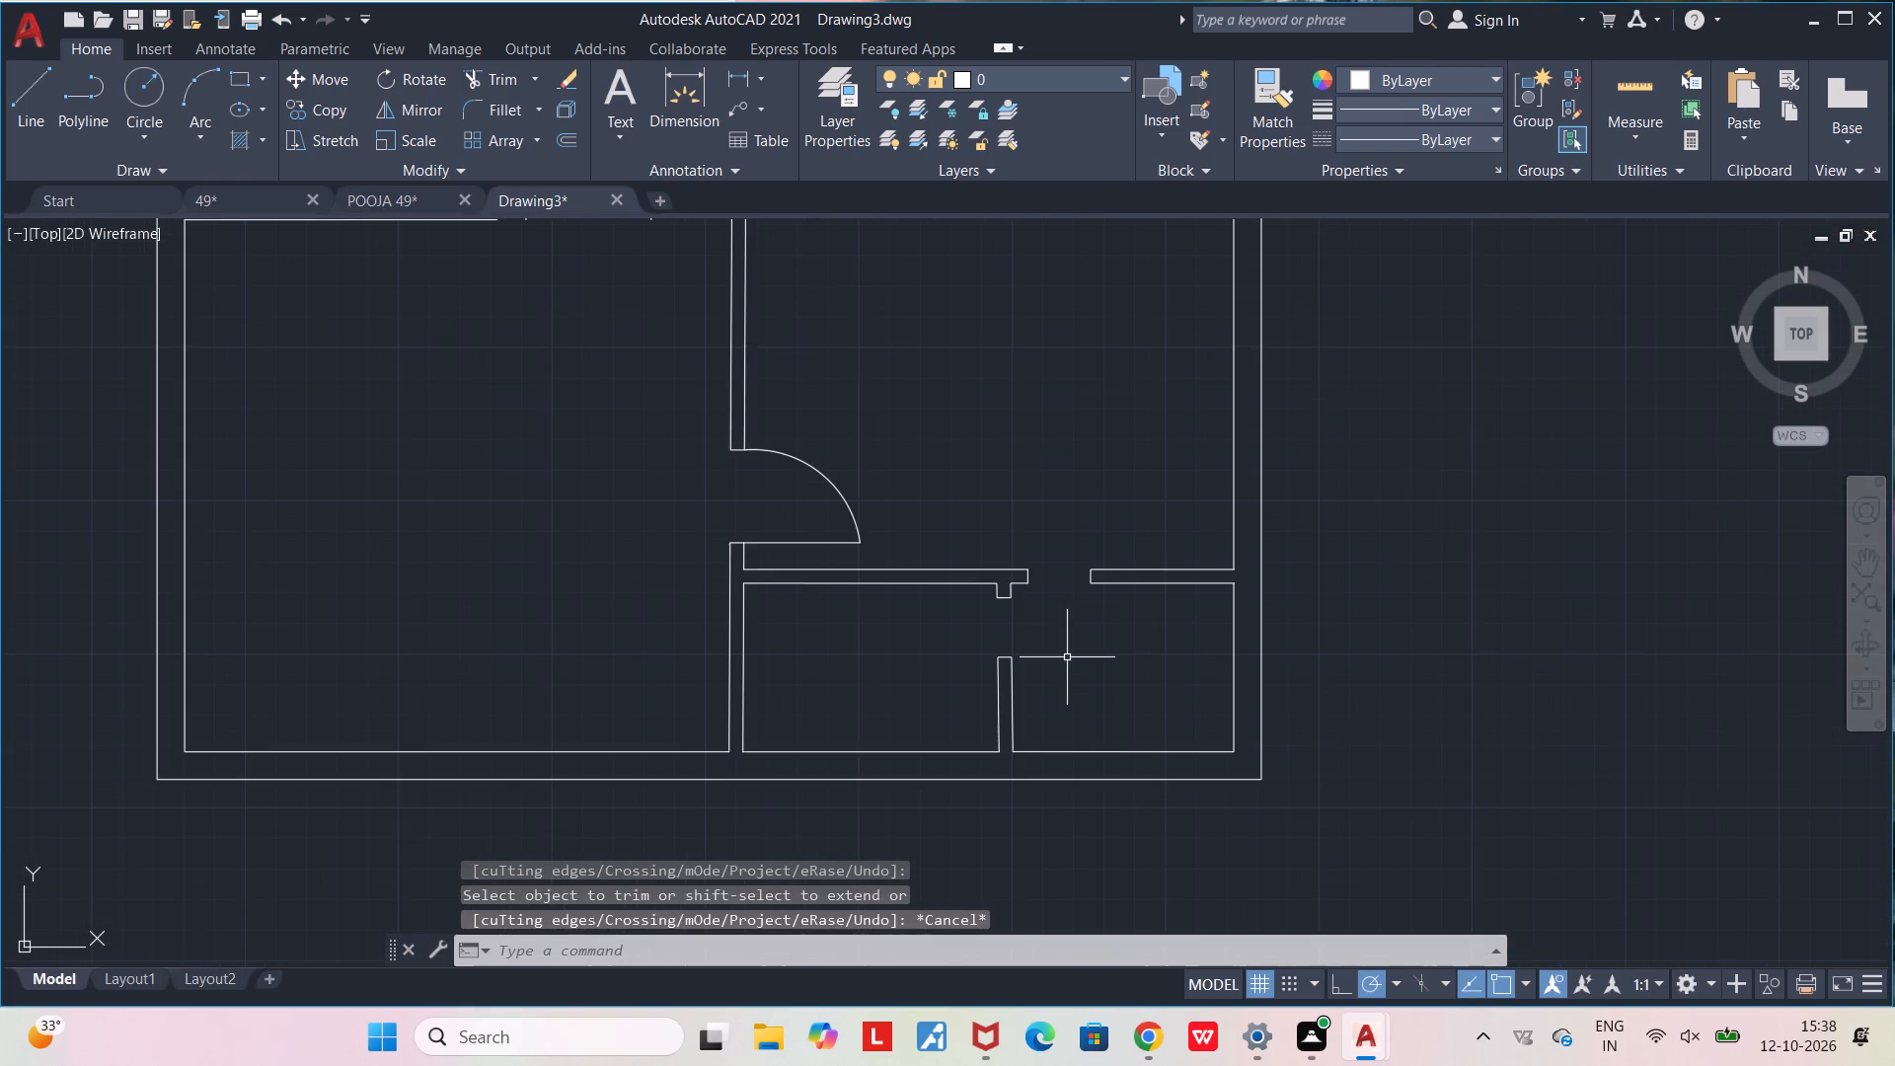
# Draw a vertical door-leaf line about 1'-2" long downward from the left jamb's lower corner at the lower right horizontal partition opening.
pyautogui.scroll(2, 1067, 657)
pyautogui.moveTo(1073, 661); pyautogui.dragTo(956, 591, button='middle')
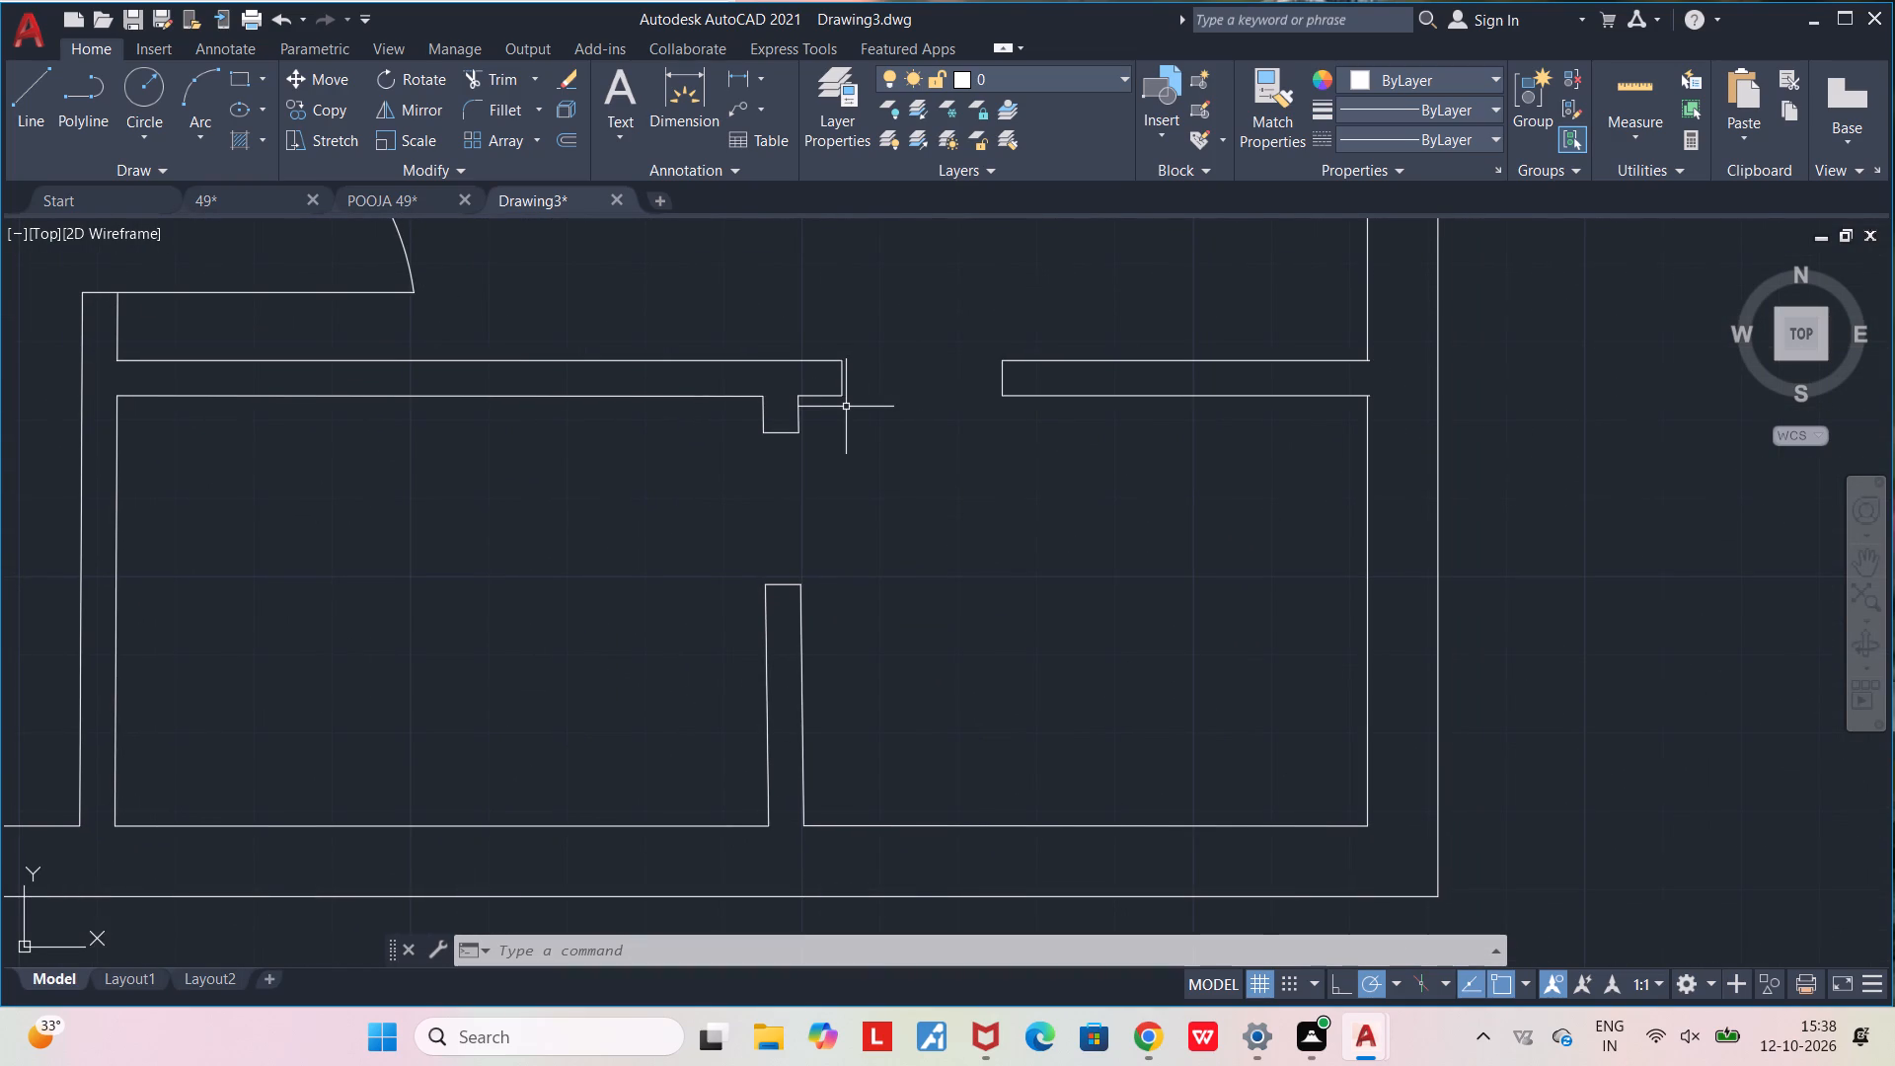
pyautogui.scroll(1, 846, 407)
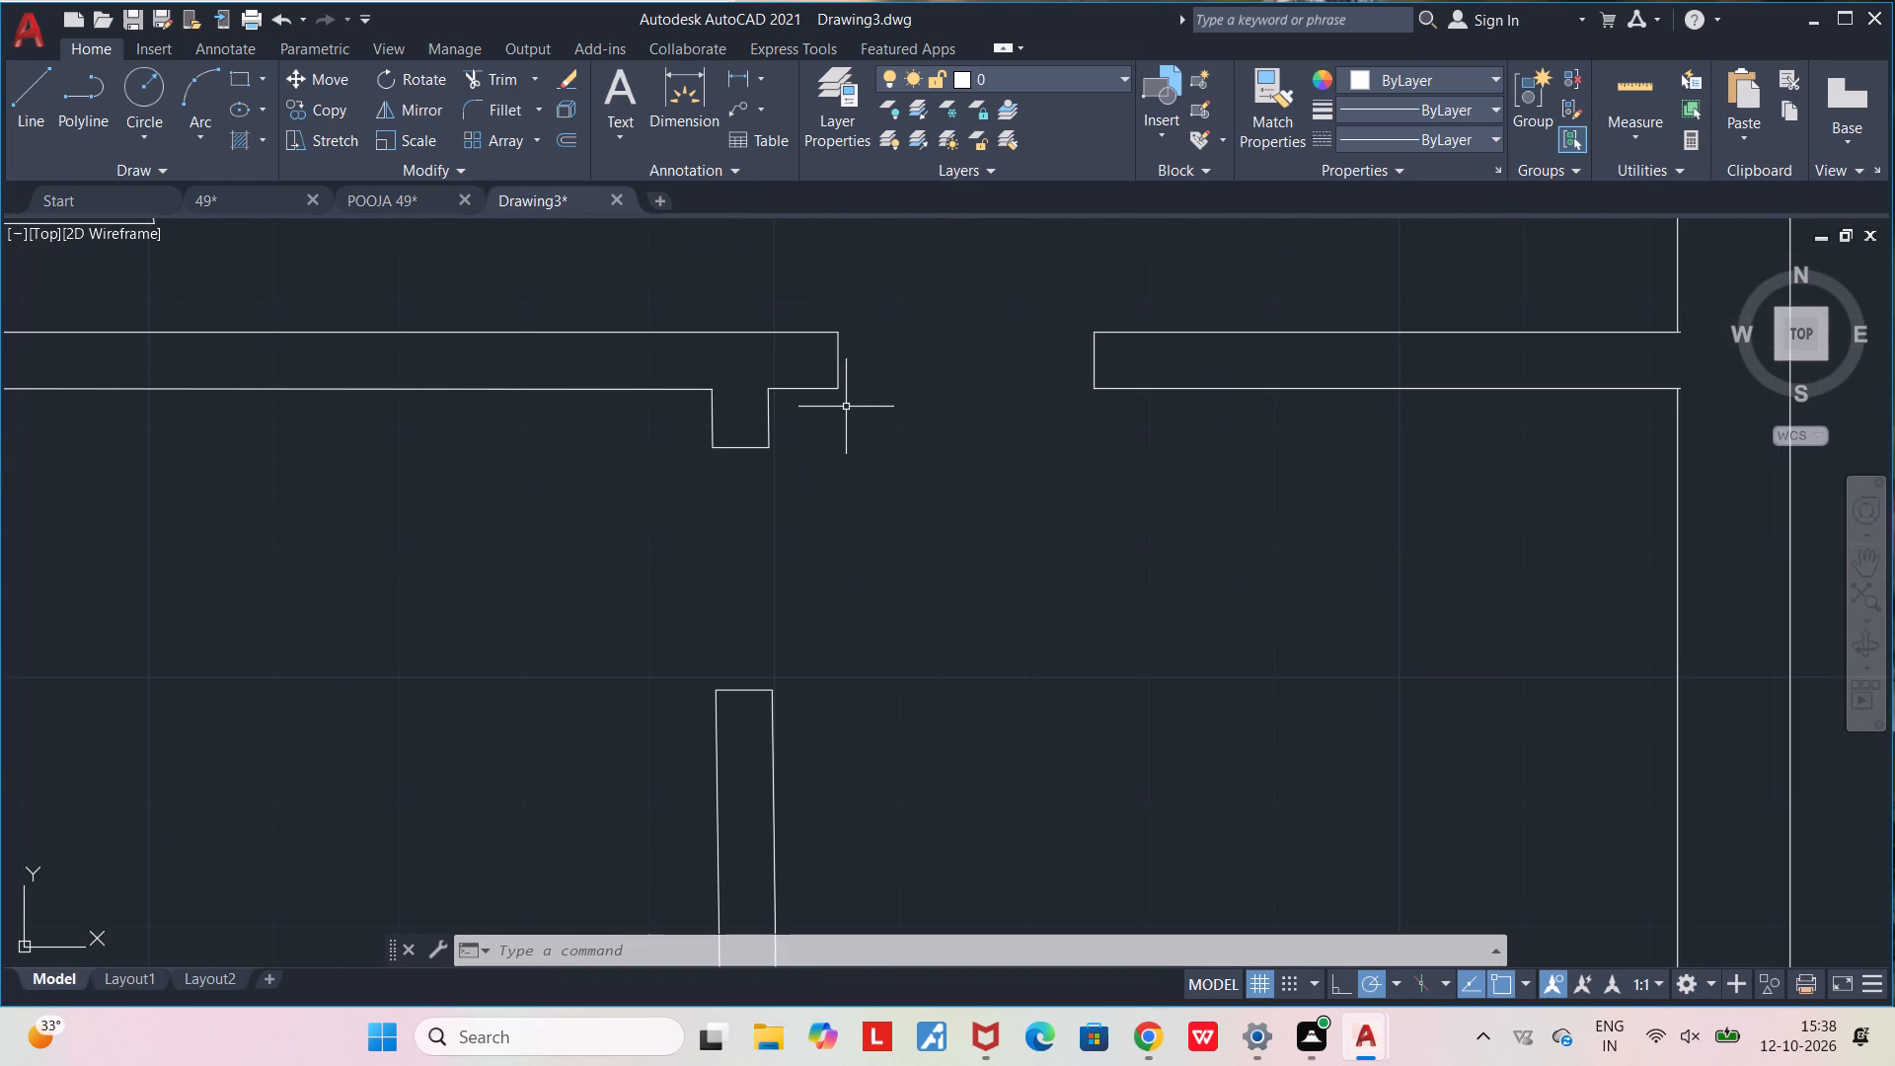
pyautogui.press('l')
pyautogui.press('Return')
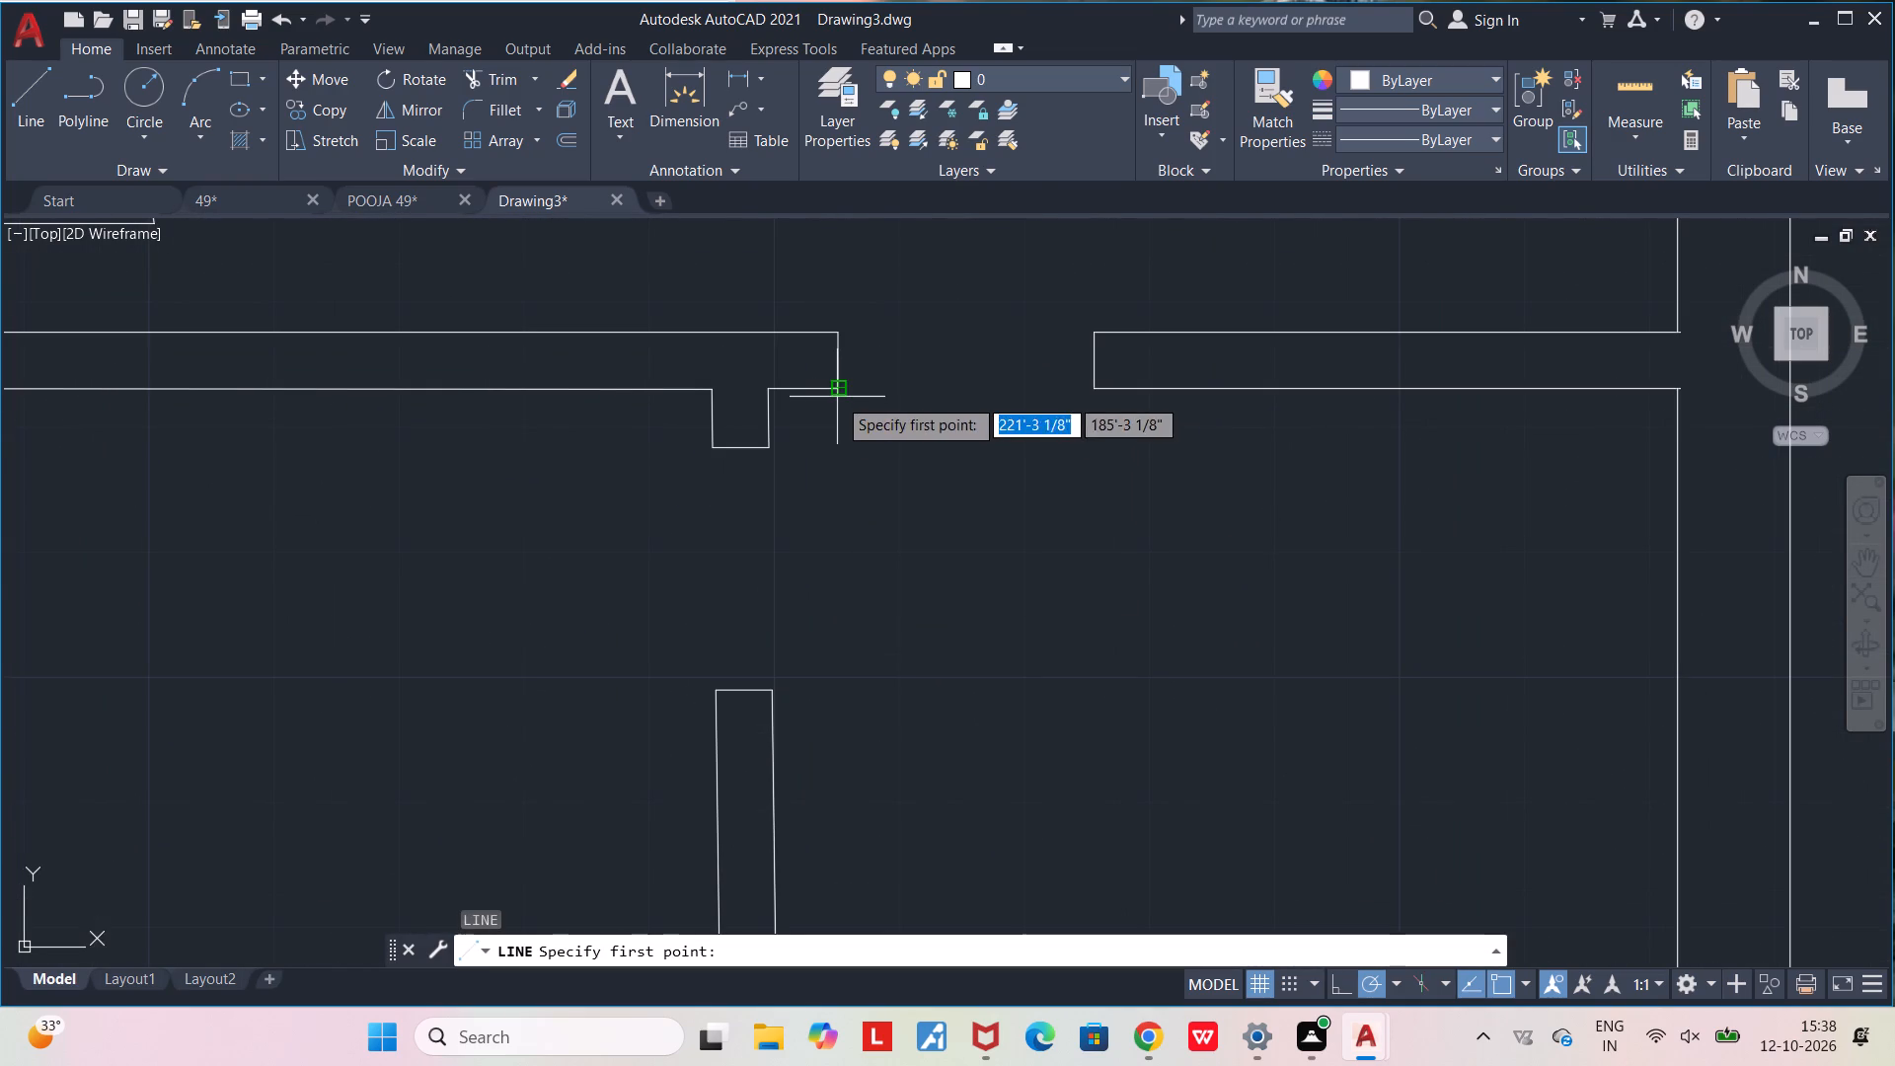
pyautogui.click(837, 397)
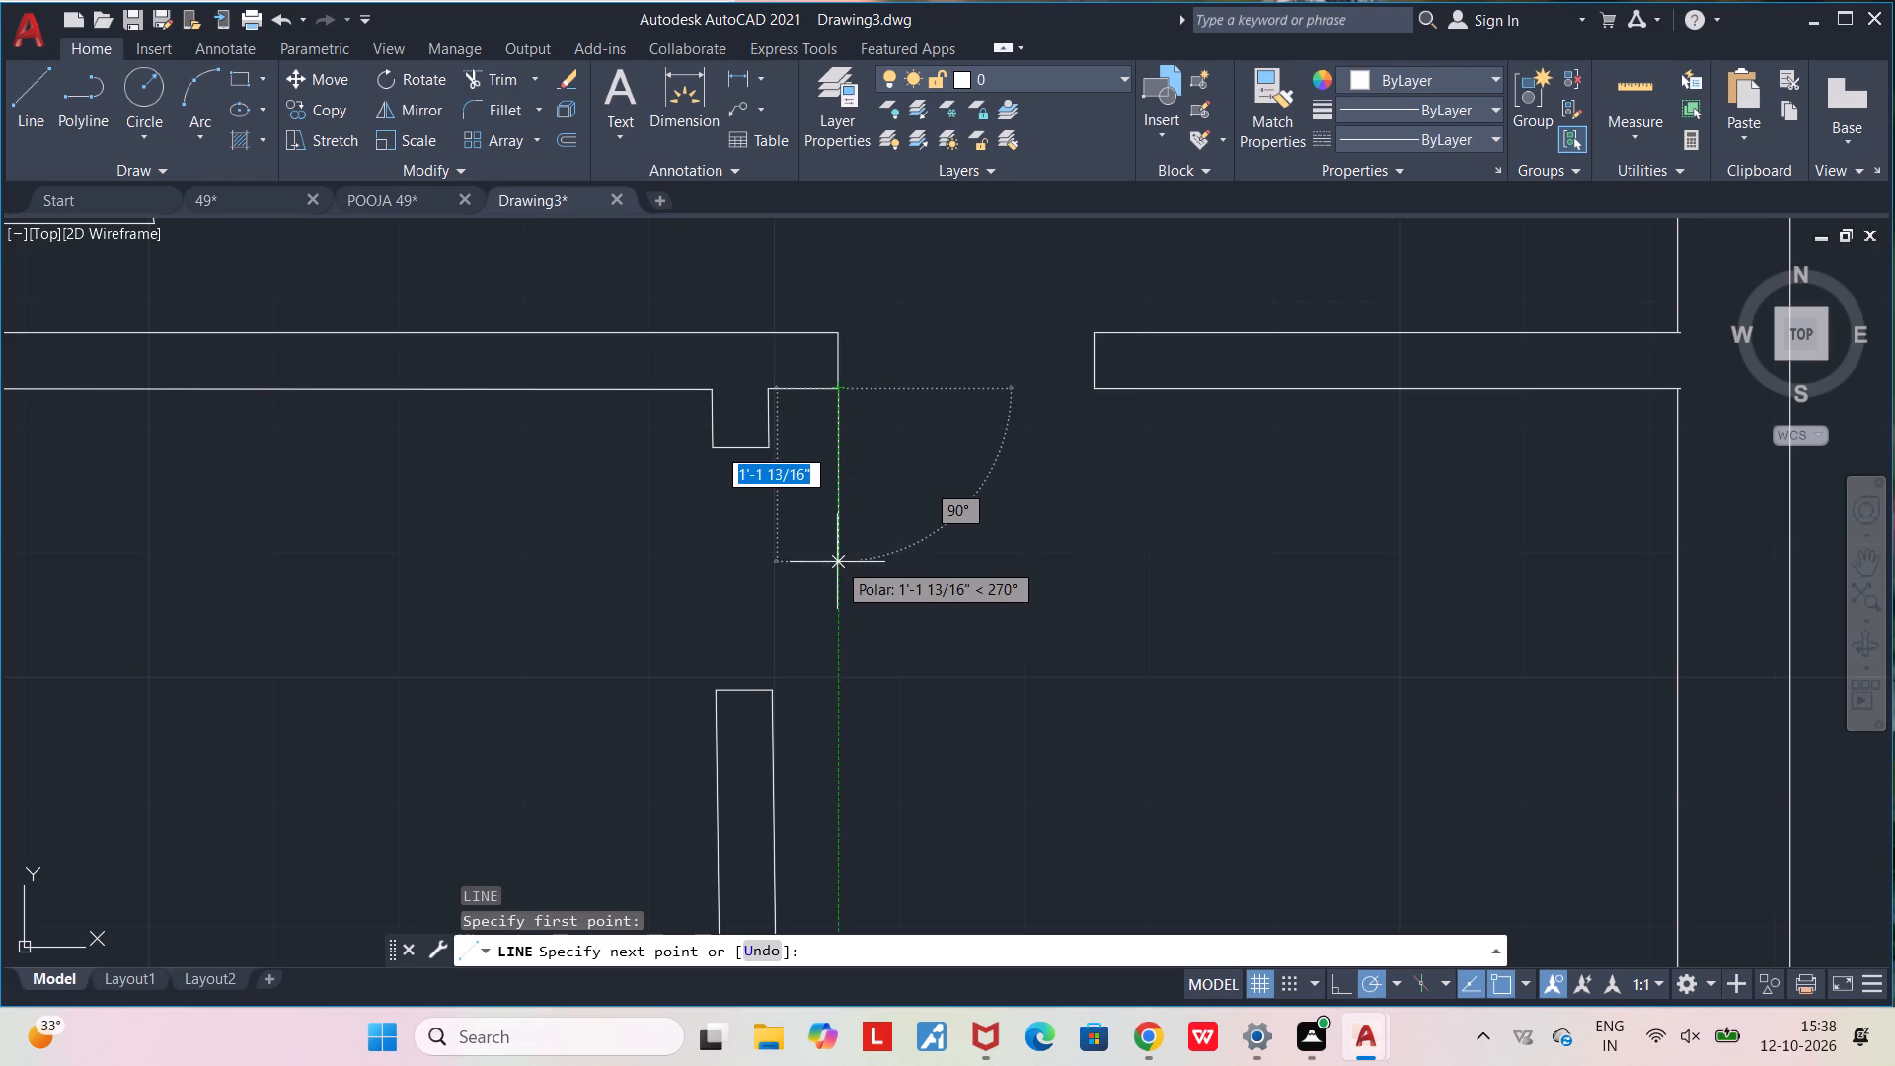
pyautogui.click(837, 561)
pyautogui.press('Escape')
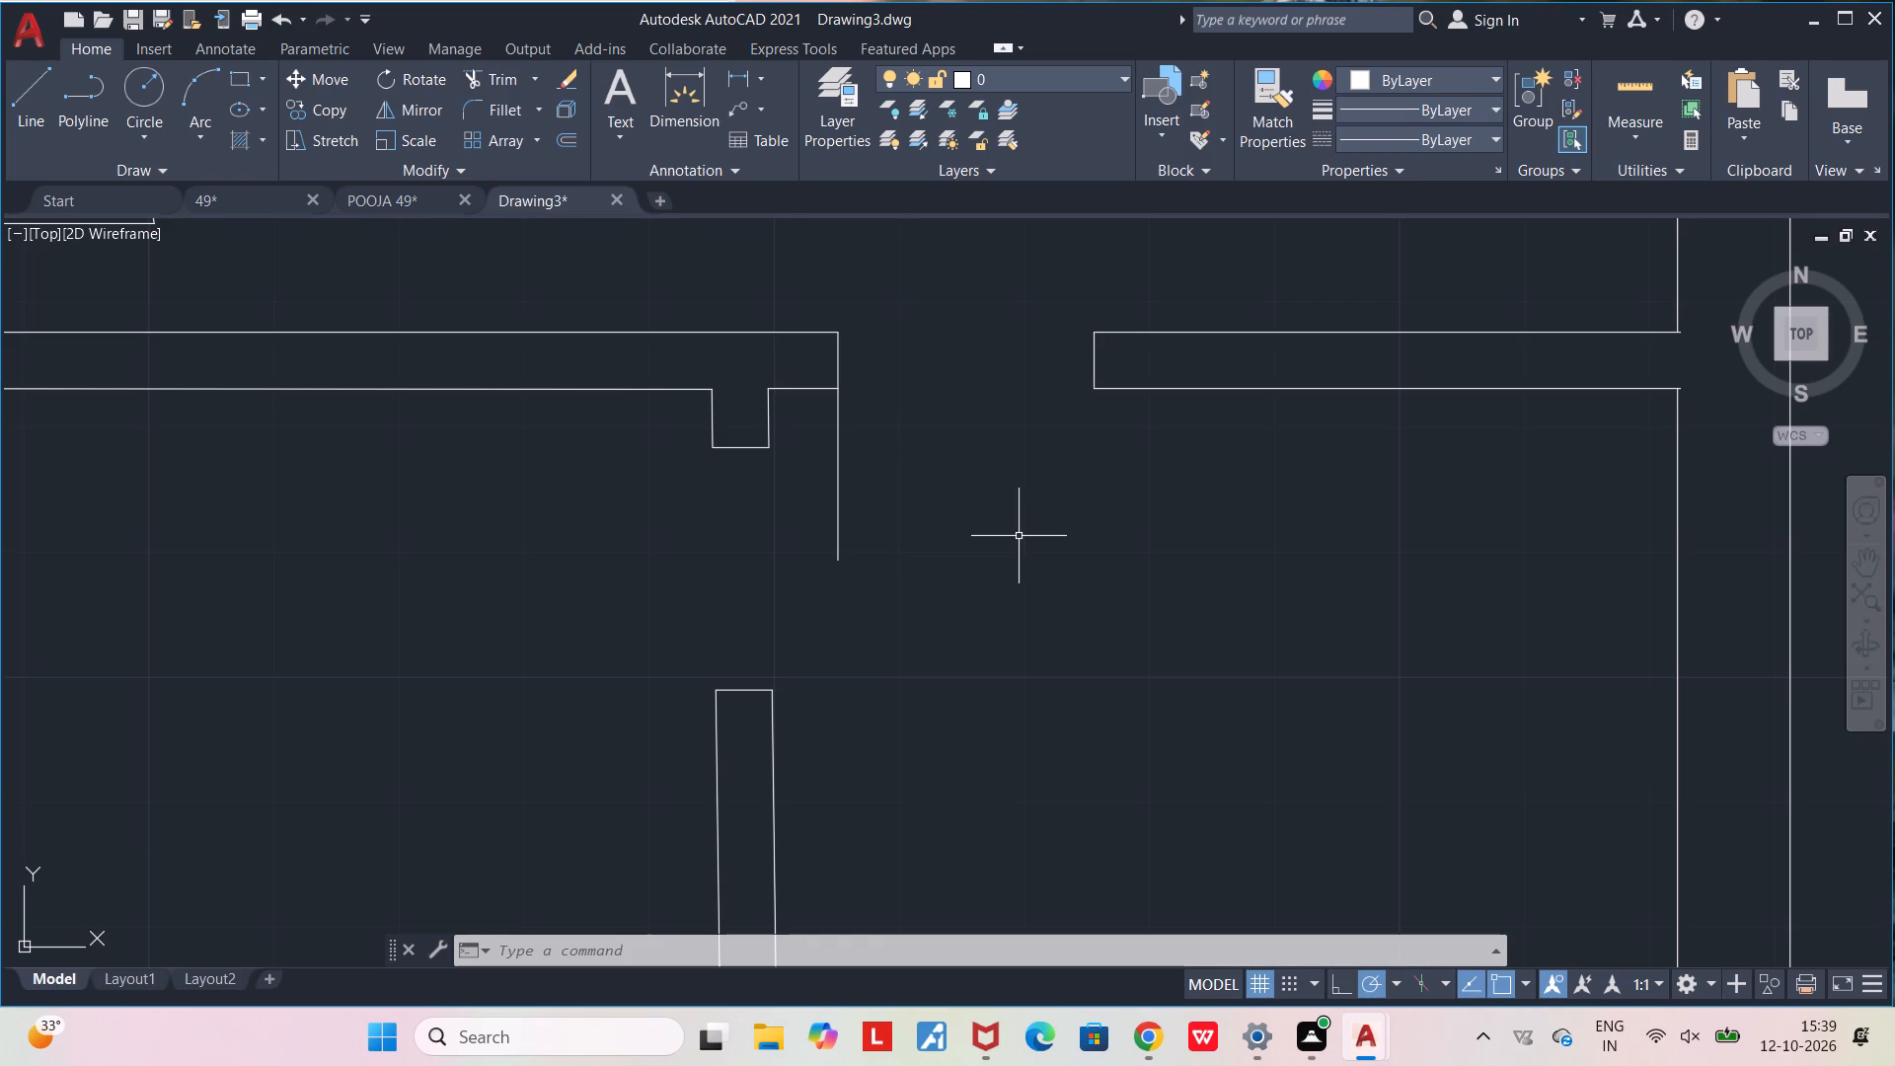
# Draw a three-point arc from the vertical leaf's free end through the right jamb's lower corner, ending above the horizontal partition left of the opening.
pyautogui.click(195, 102)
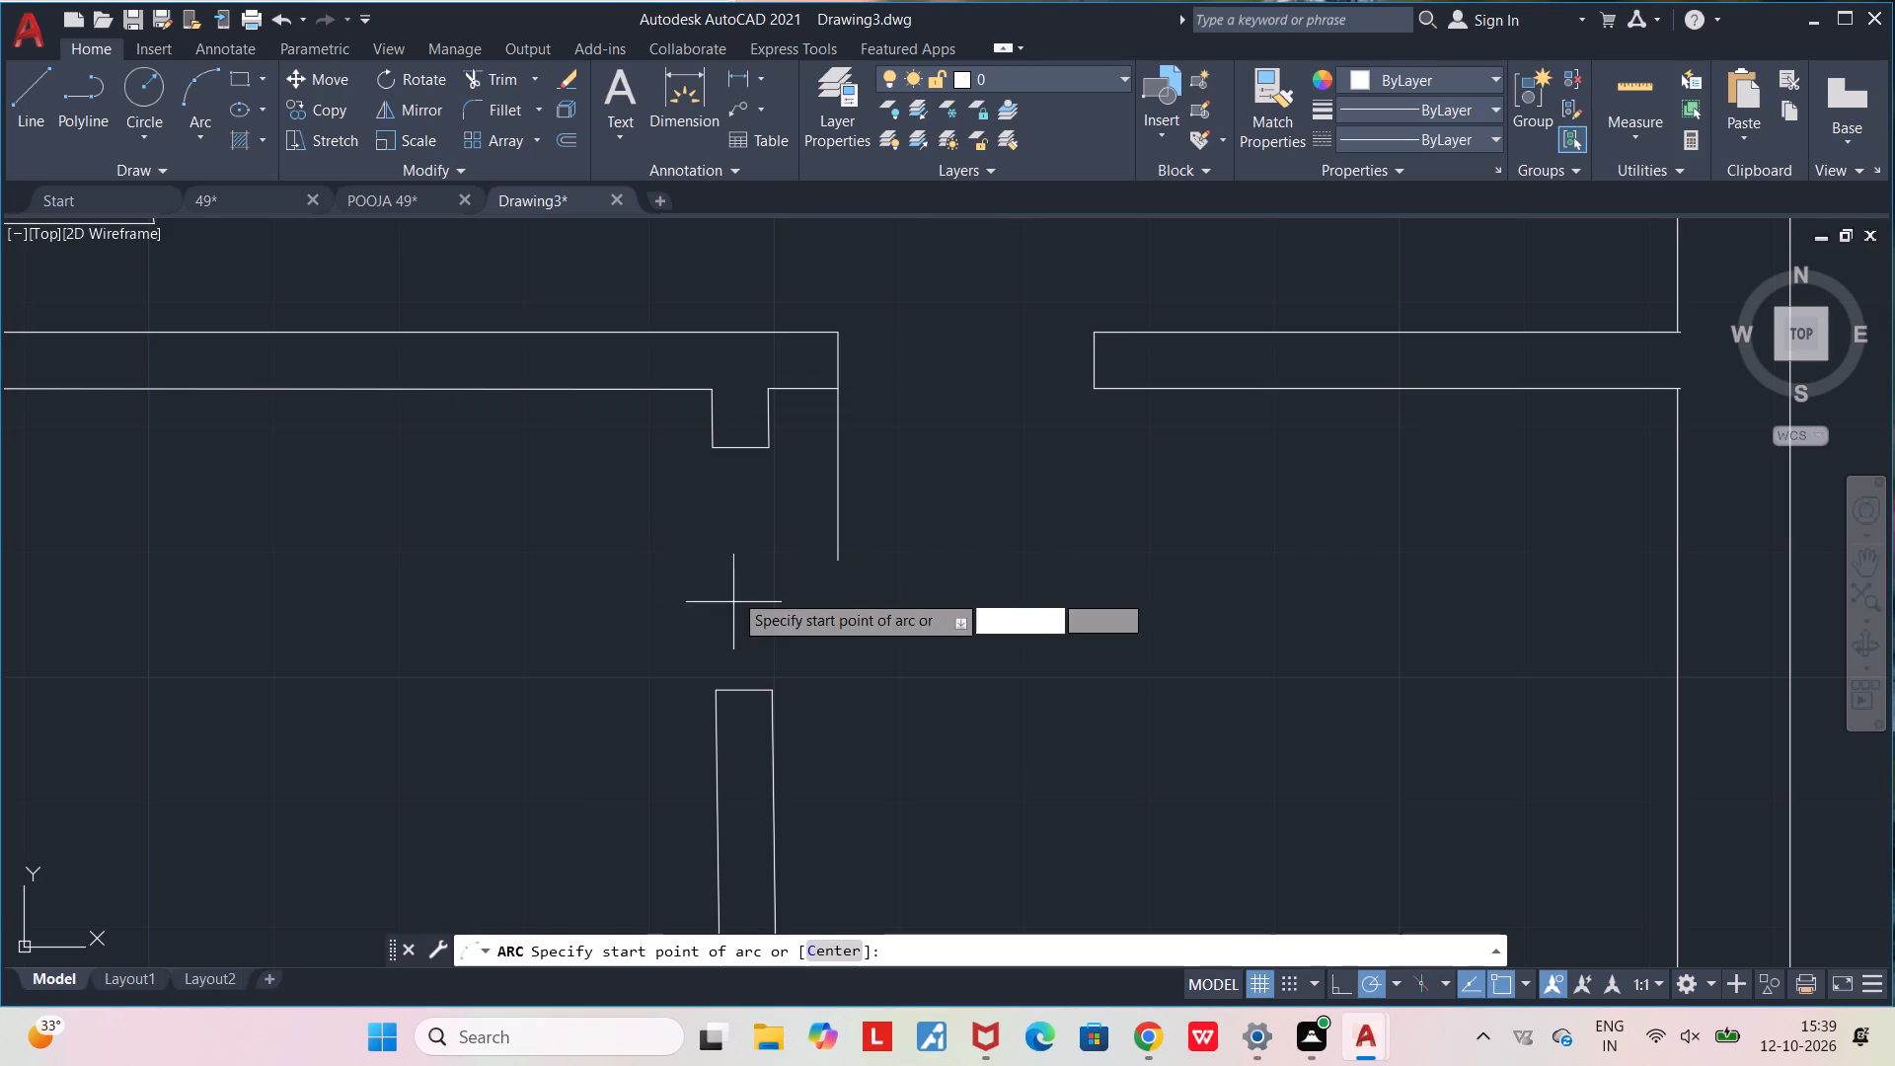
pyautogui.click(844, 564)
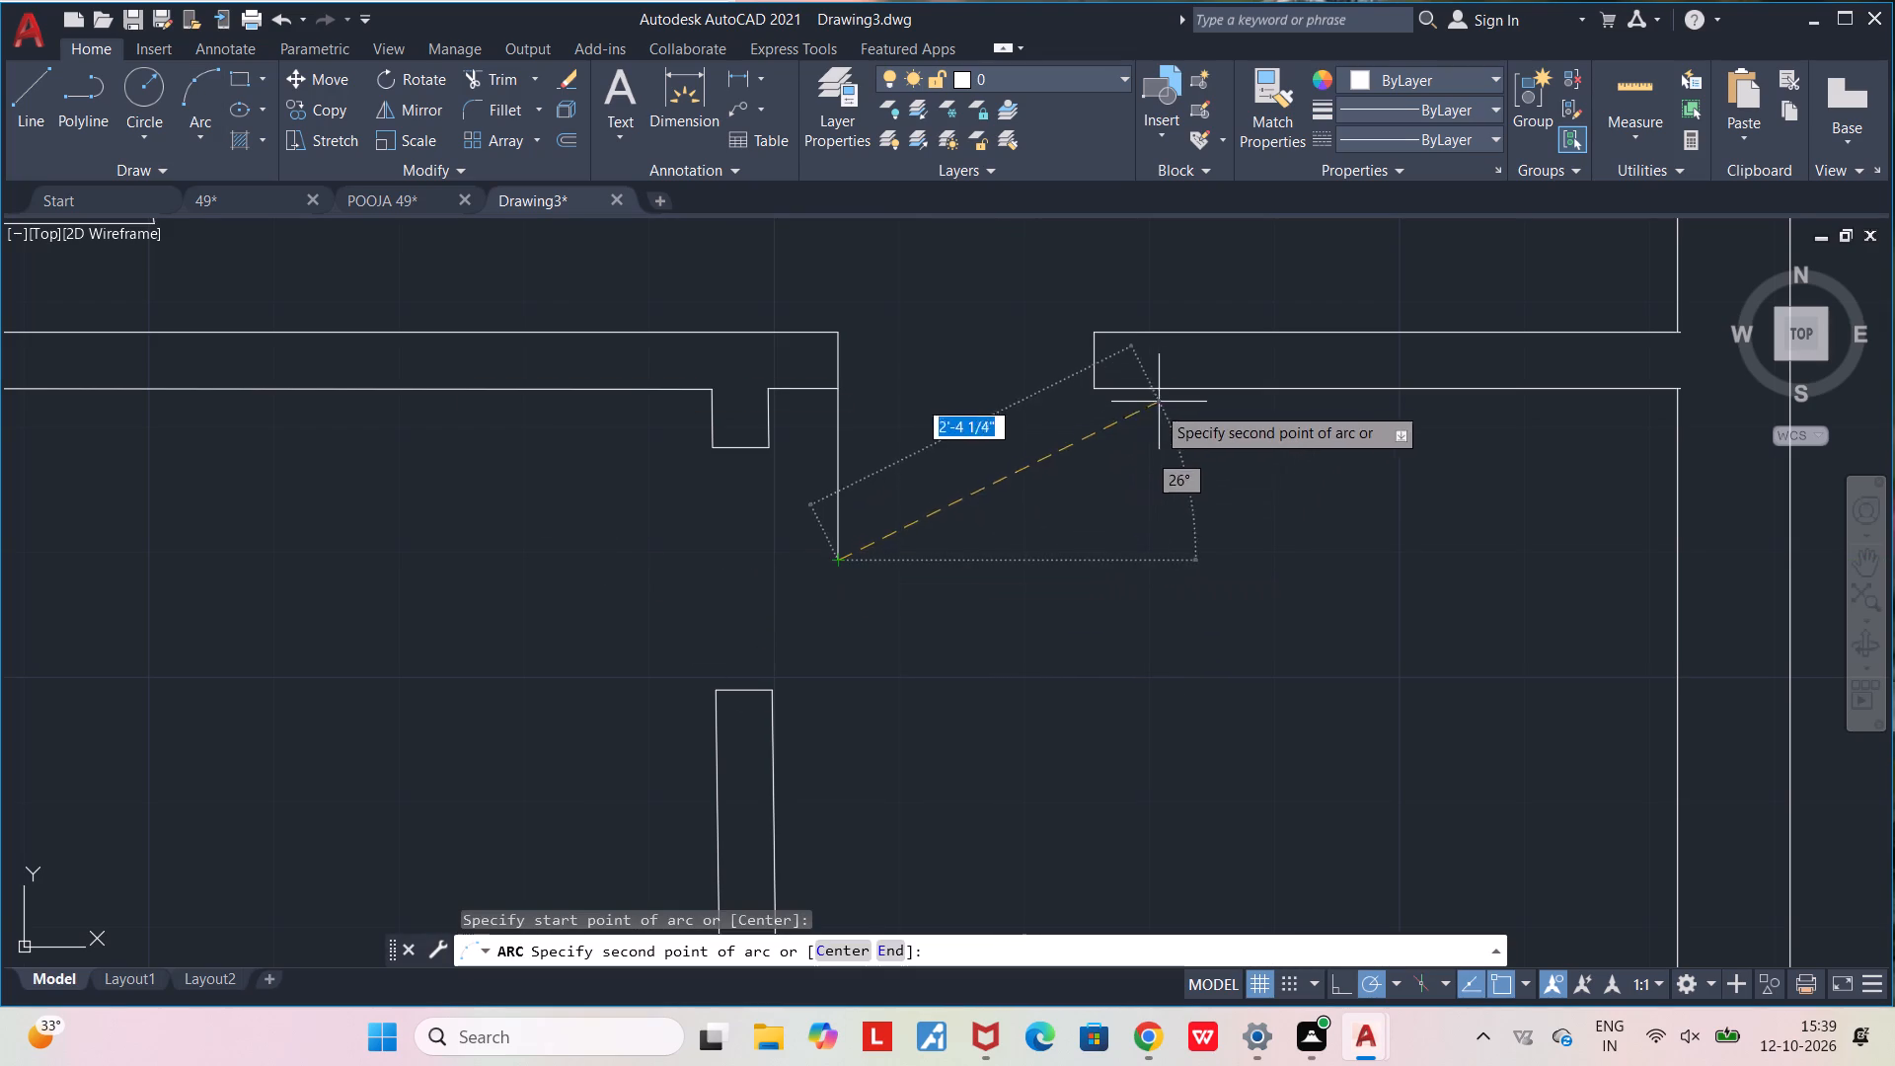
pyautogui.click(1097, 387)
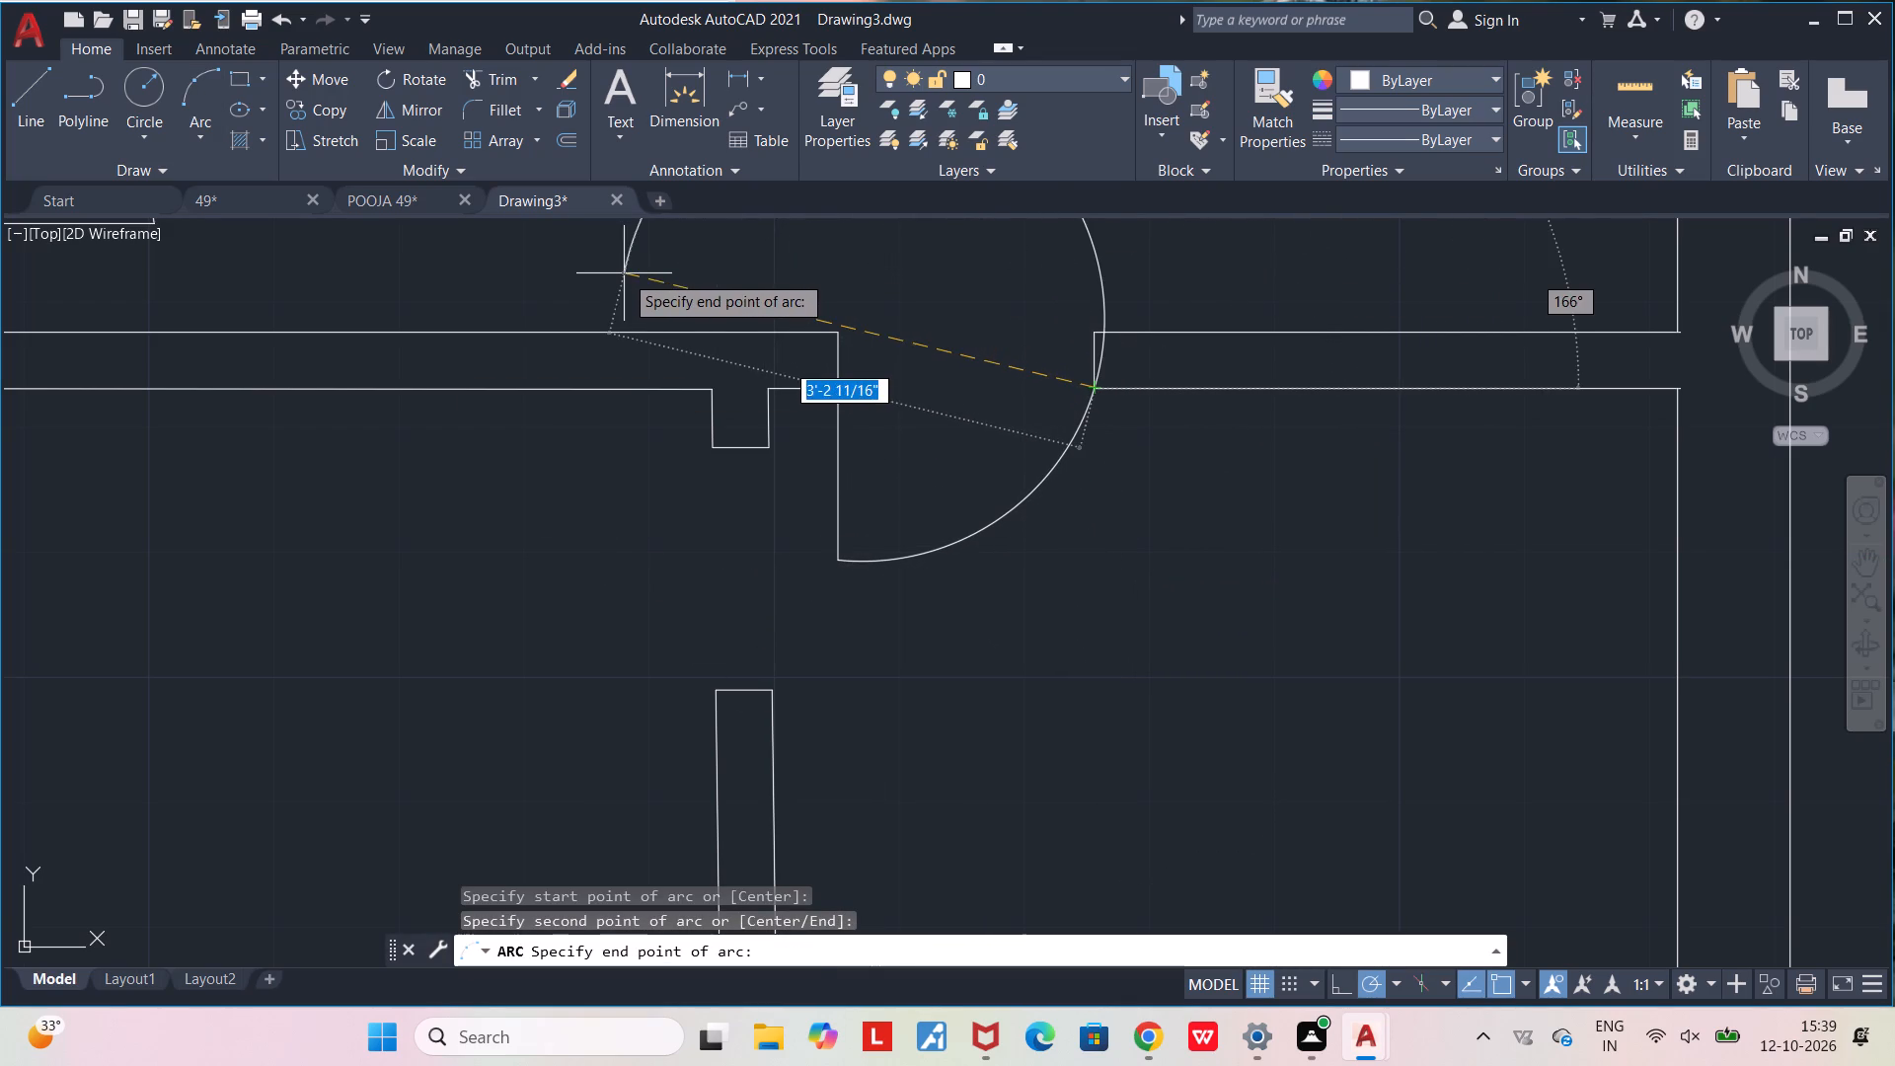
pyautogui.click(624, 273)
# Trim the new arc's surplus inside and above the horizontal partition, back to the right jamb's lower corner.
pyautogui.moveTo(1147, 579); pyautogui.dragTo(1190, 825, button='middle')
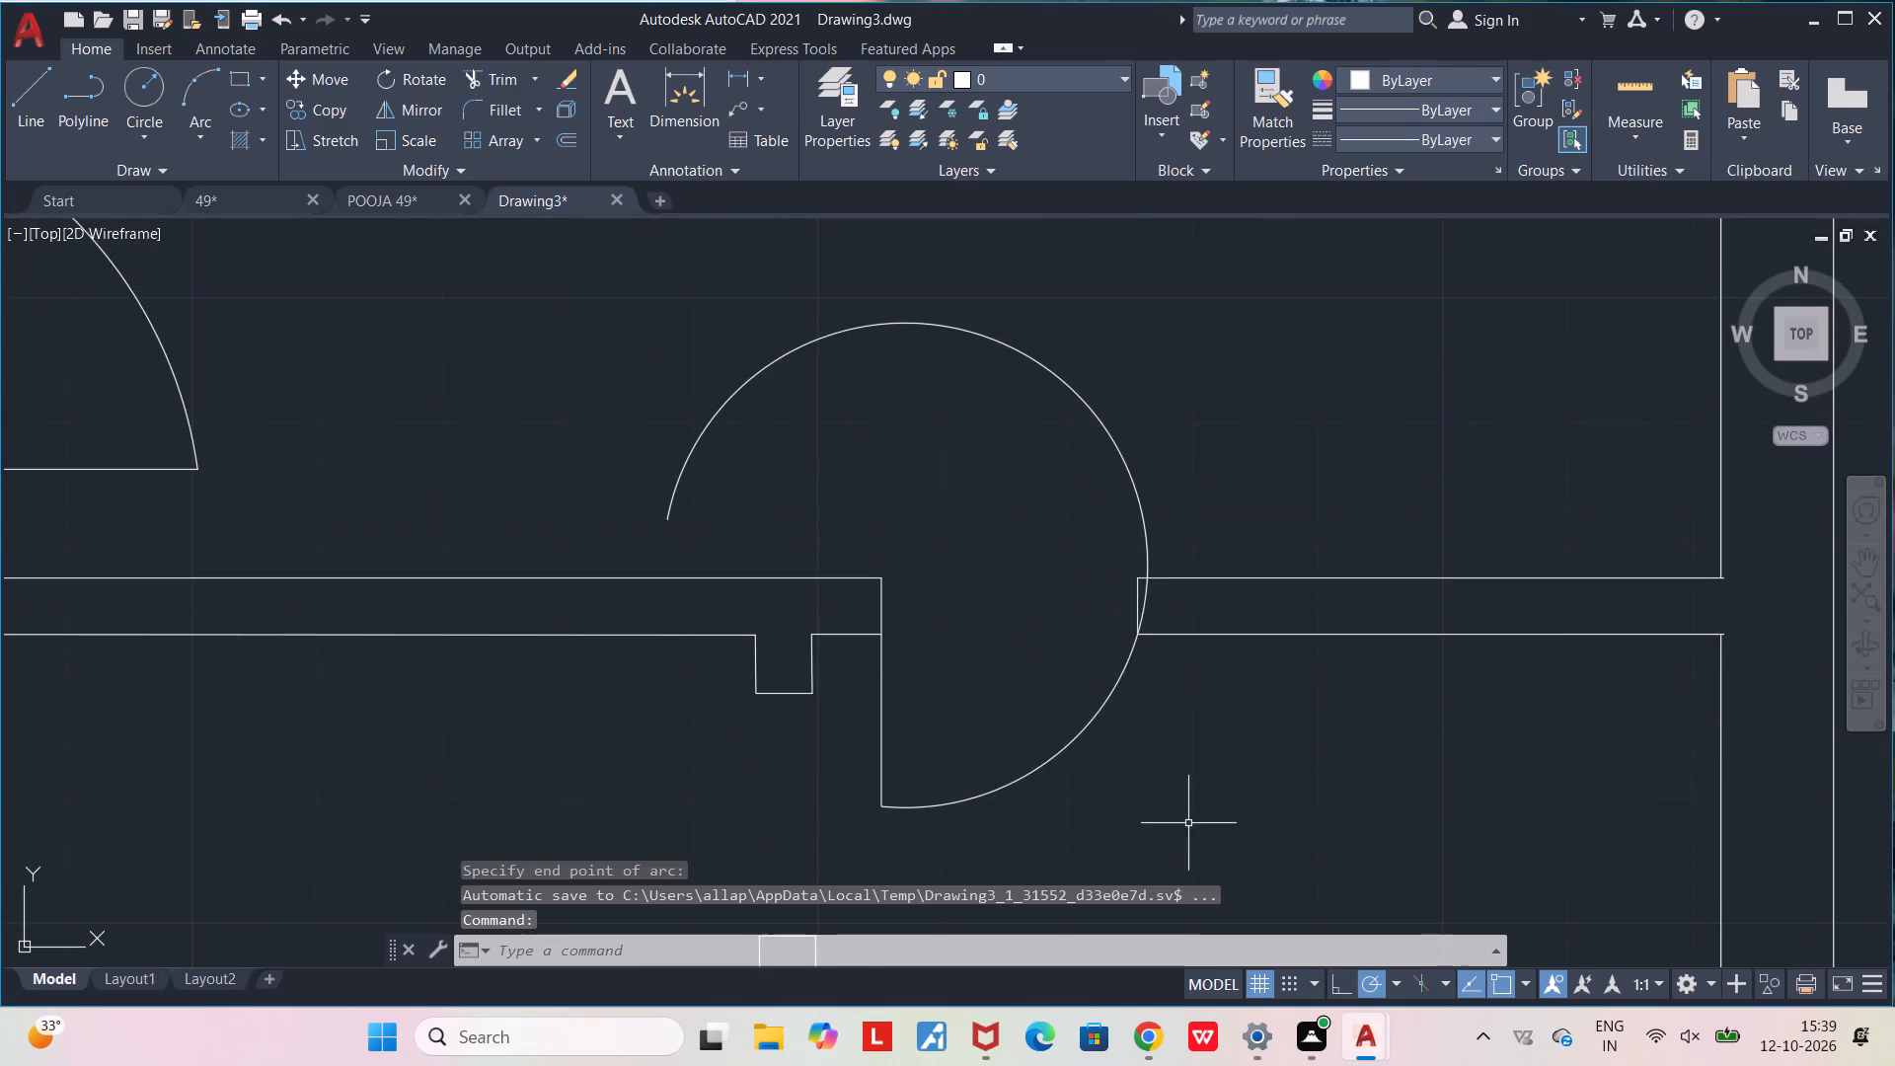
pyautogui.scroll(2, 1172, 725)
pyautogui.moveTo(1180, 744); pyautogui.dragTo(1212, 841, button='middle')
pyautogui.press('t')
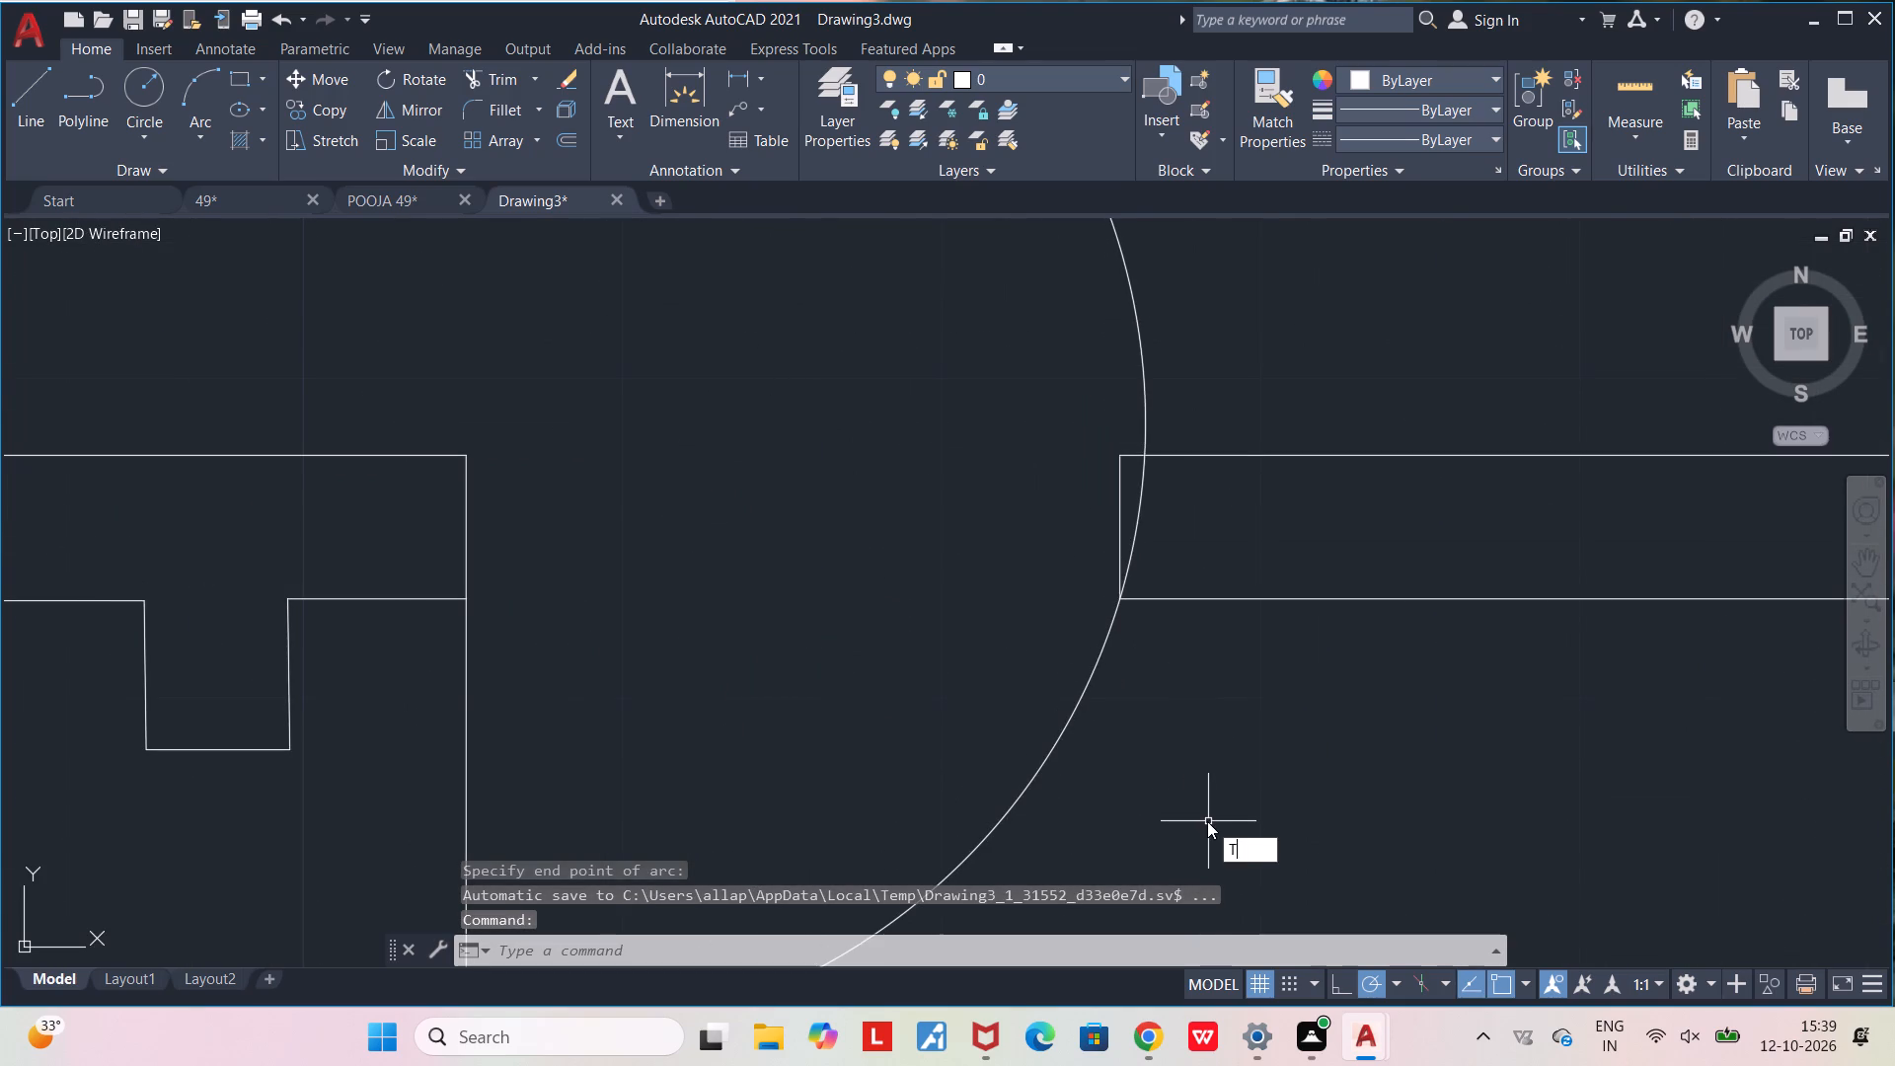
pyautogui.press('r')
pyautogui.press('Return')
pyautogui.click(1145, 478)
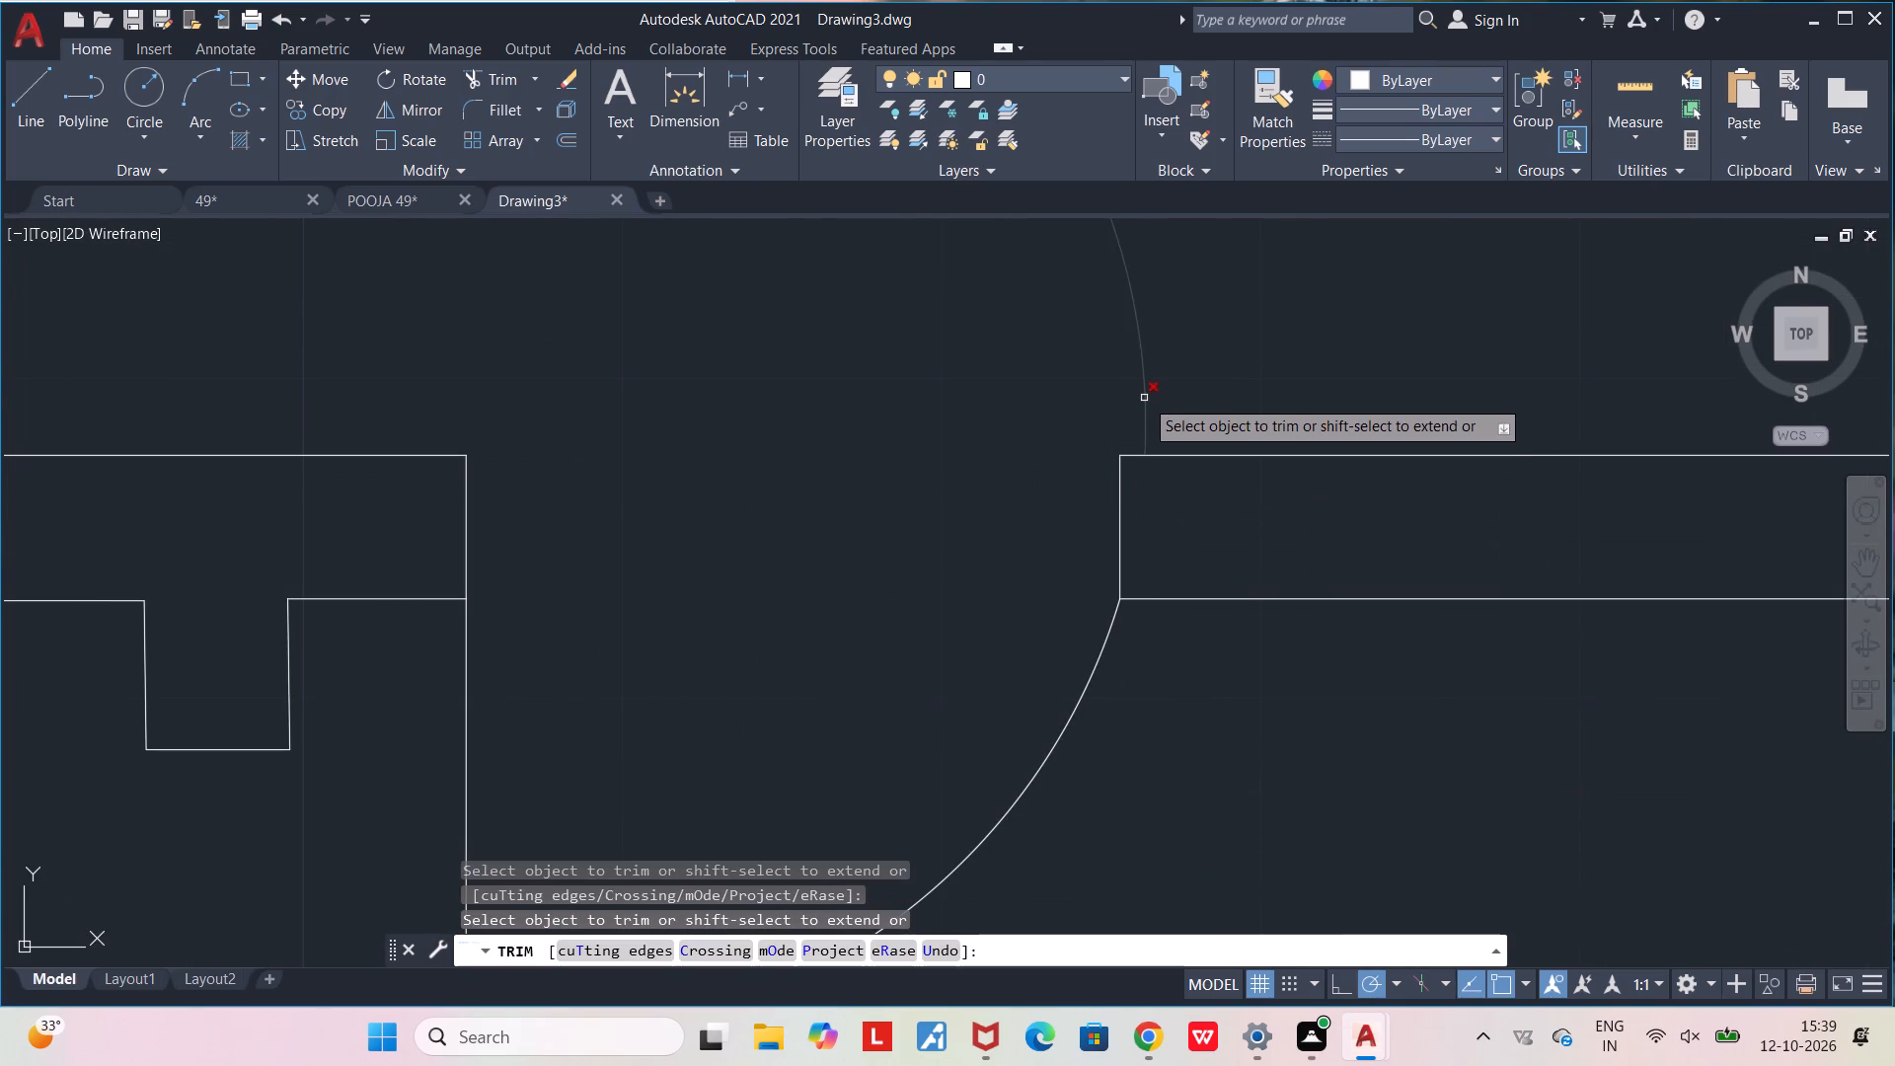
pyautogui.click(1144, 398)
pyautogui.moveTo(1144, 399); pyautogui.dragTo(1182, 463, button='middle')
pyautogui.scroll(-2, 1185, 464)
pyautogui.press('Escape')
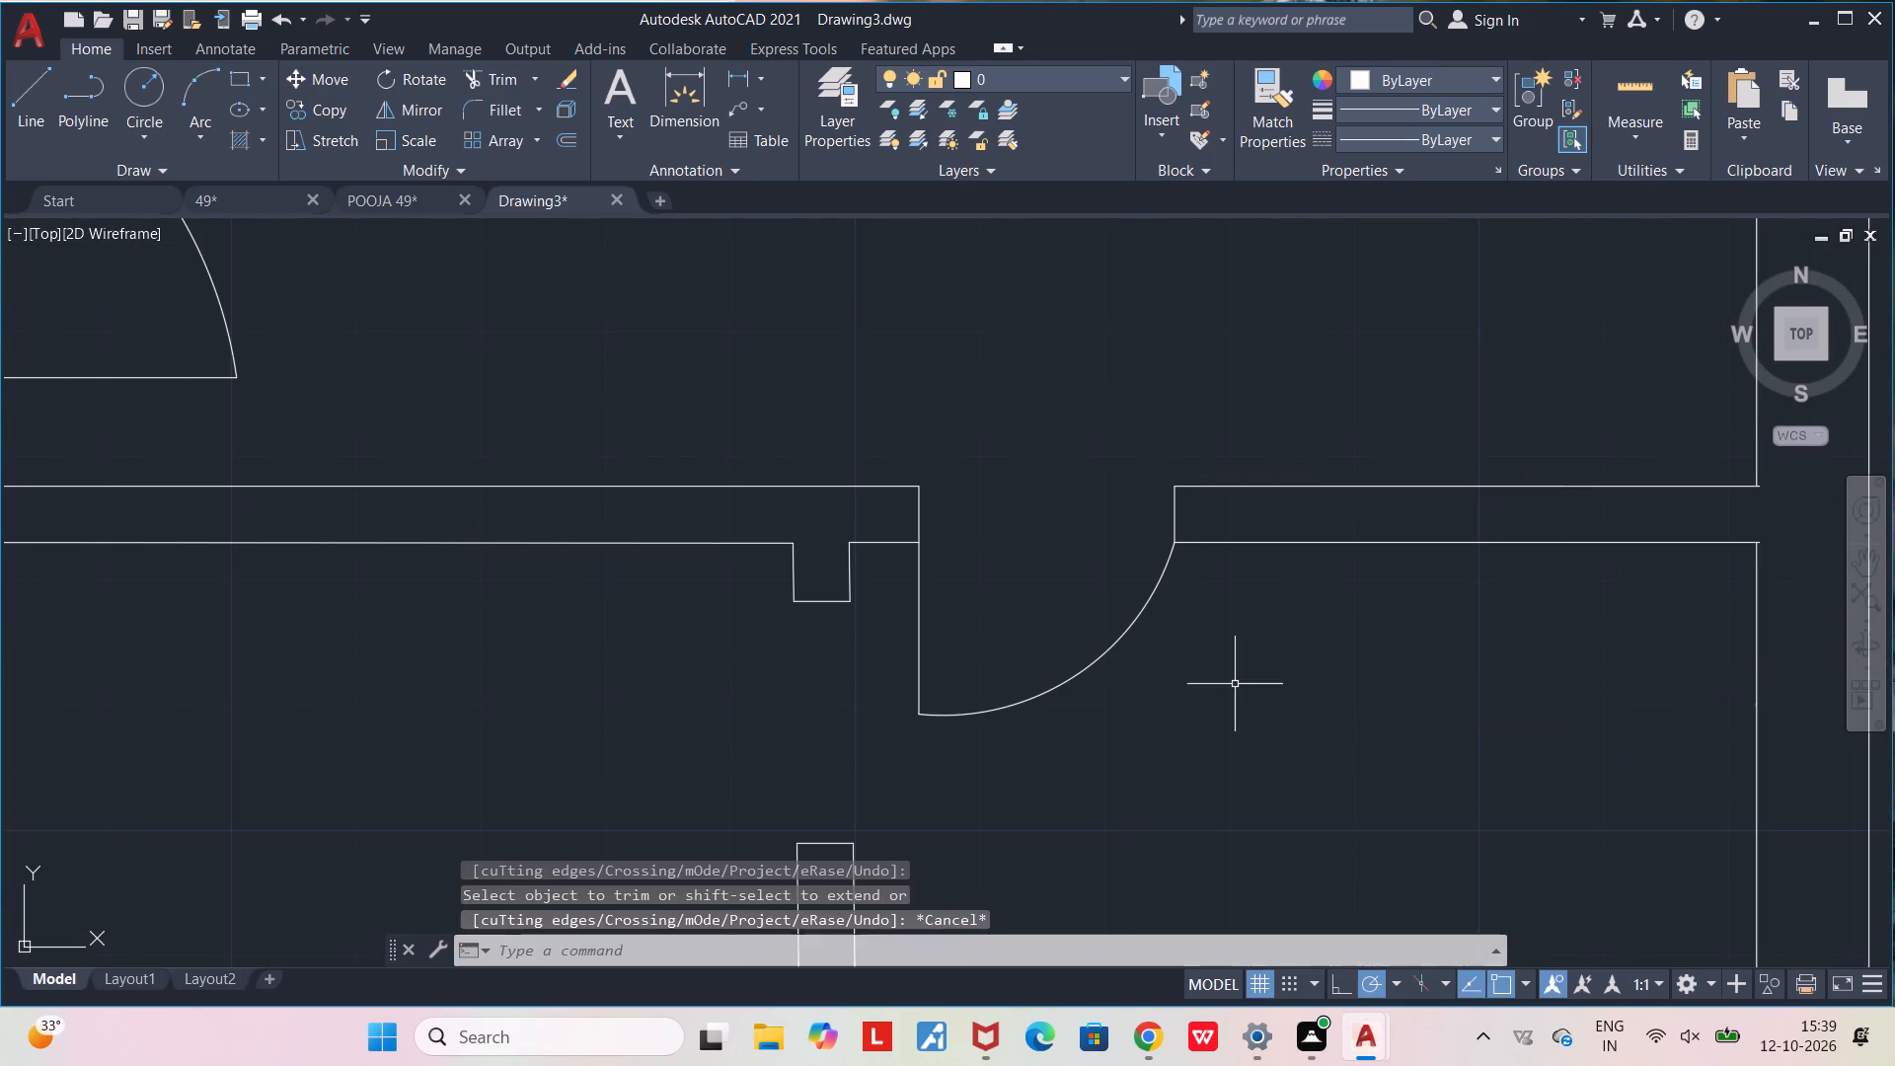
# Draw a horizontal door-leaf line rightward from the short upper stub's lower right corner at the small rooms' vertical partition opening.
pyautogui.scroll(-5, 1235, 684)
pyautogui.moveTo(1213, 659); pyautogui.dragTo(1141, 570, button='middle')
pyautogui.scroll(3, 1133, 578)
pyautogui.scroll(1, 1100, 698)
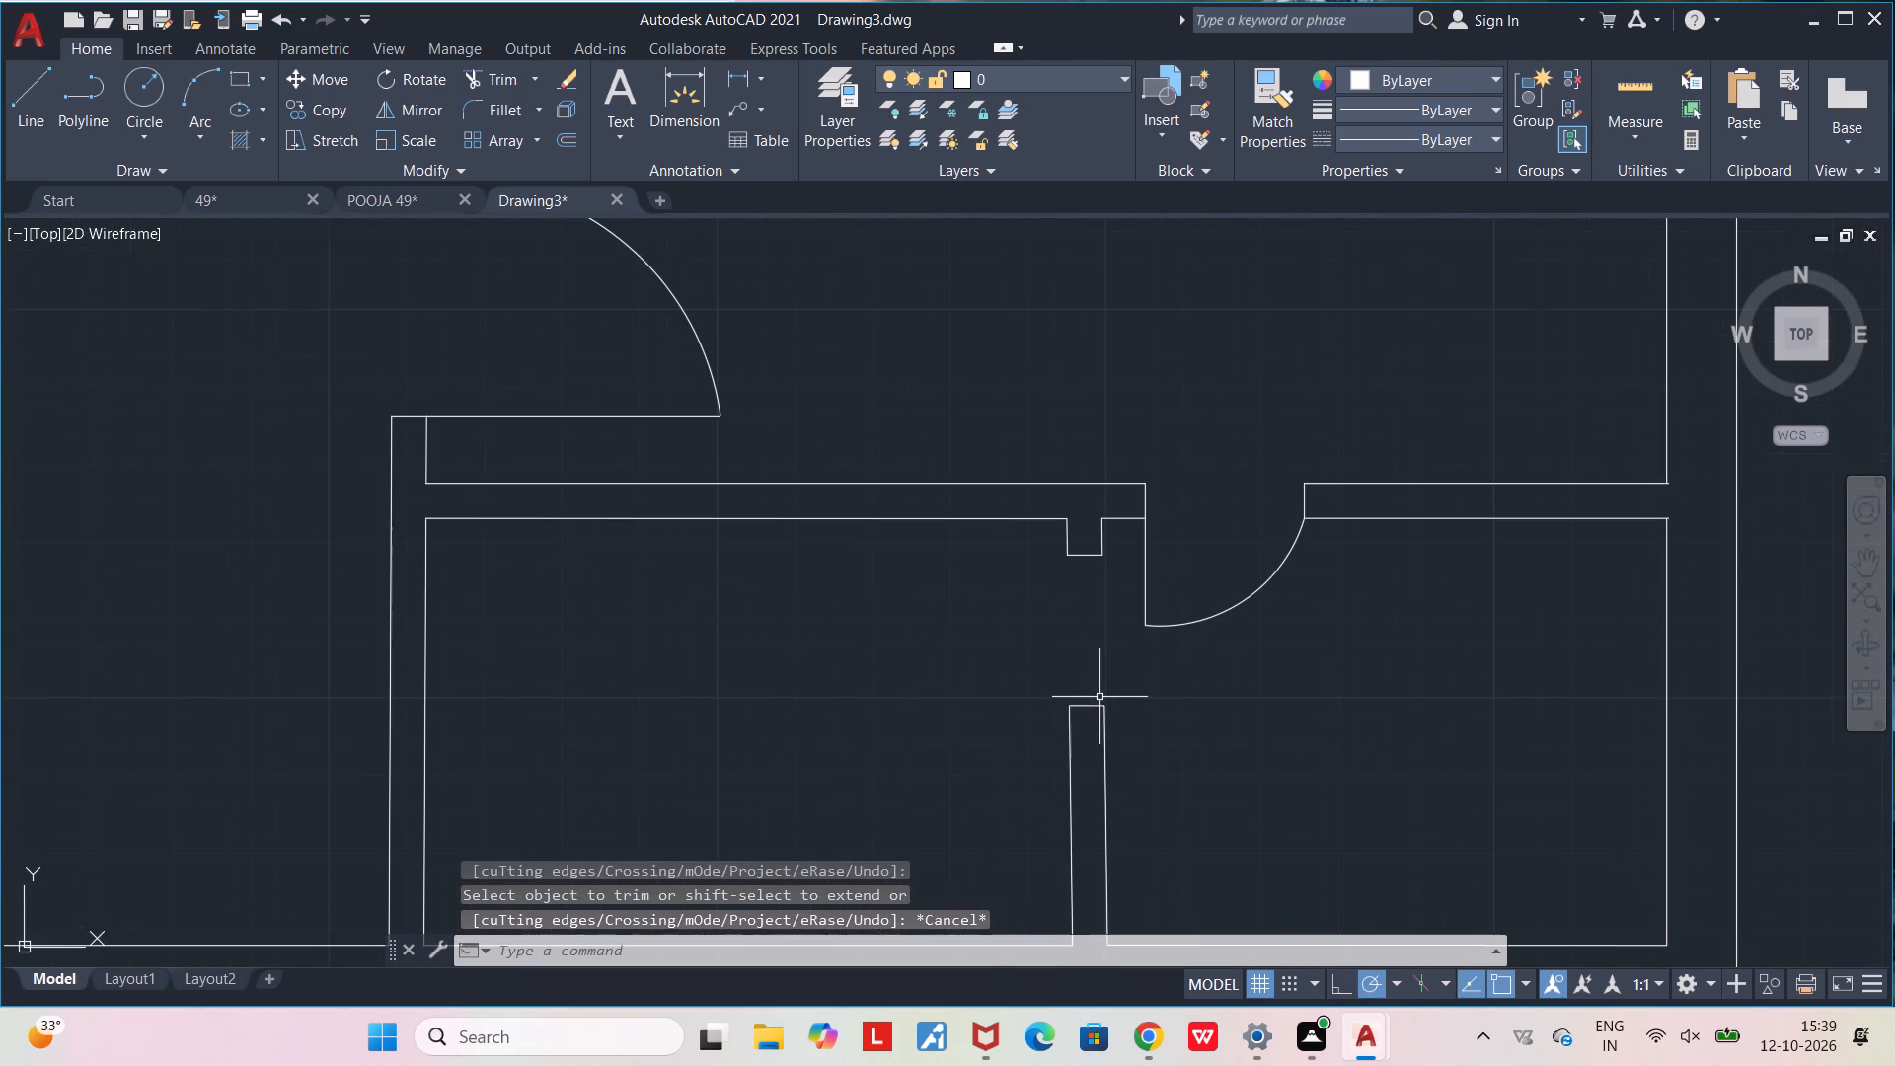
pyautogui.press('l')
pyautogui.press('Return')
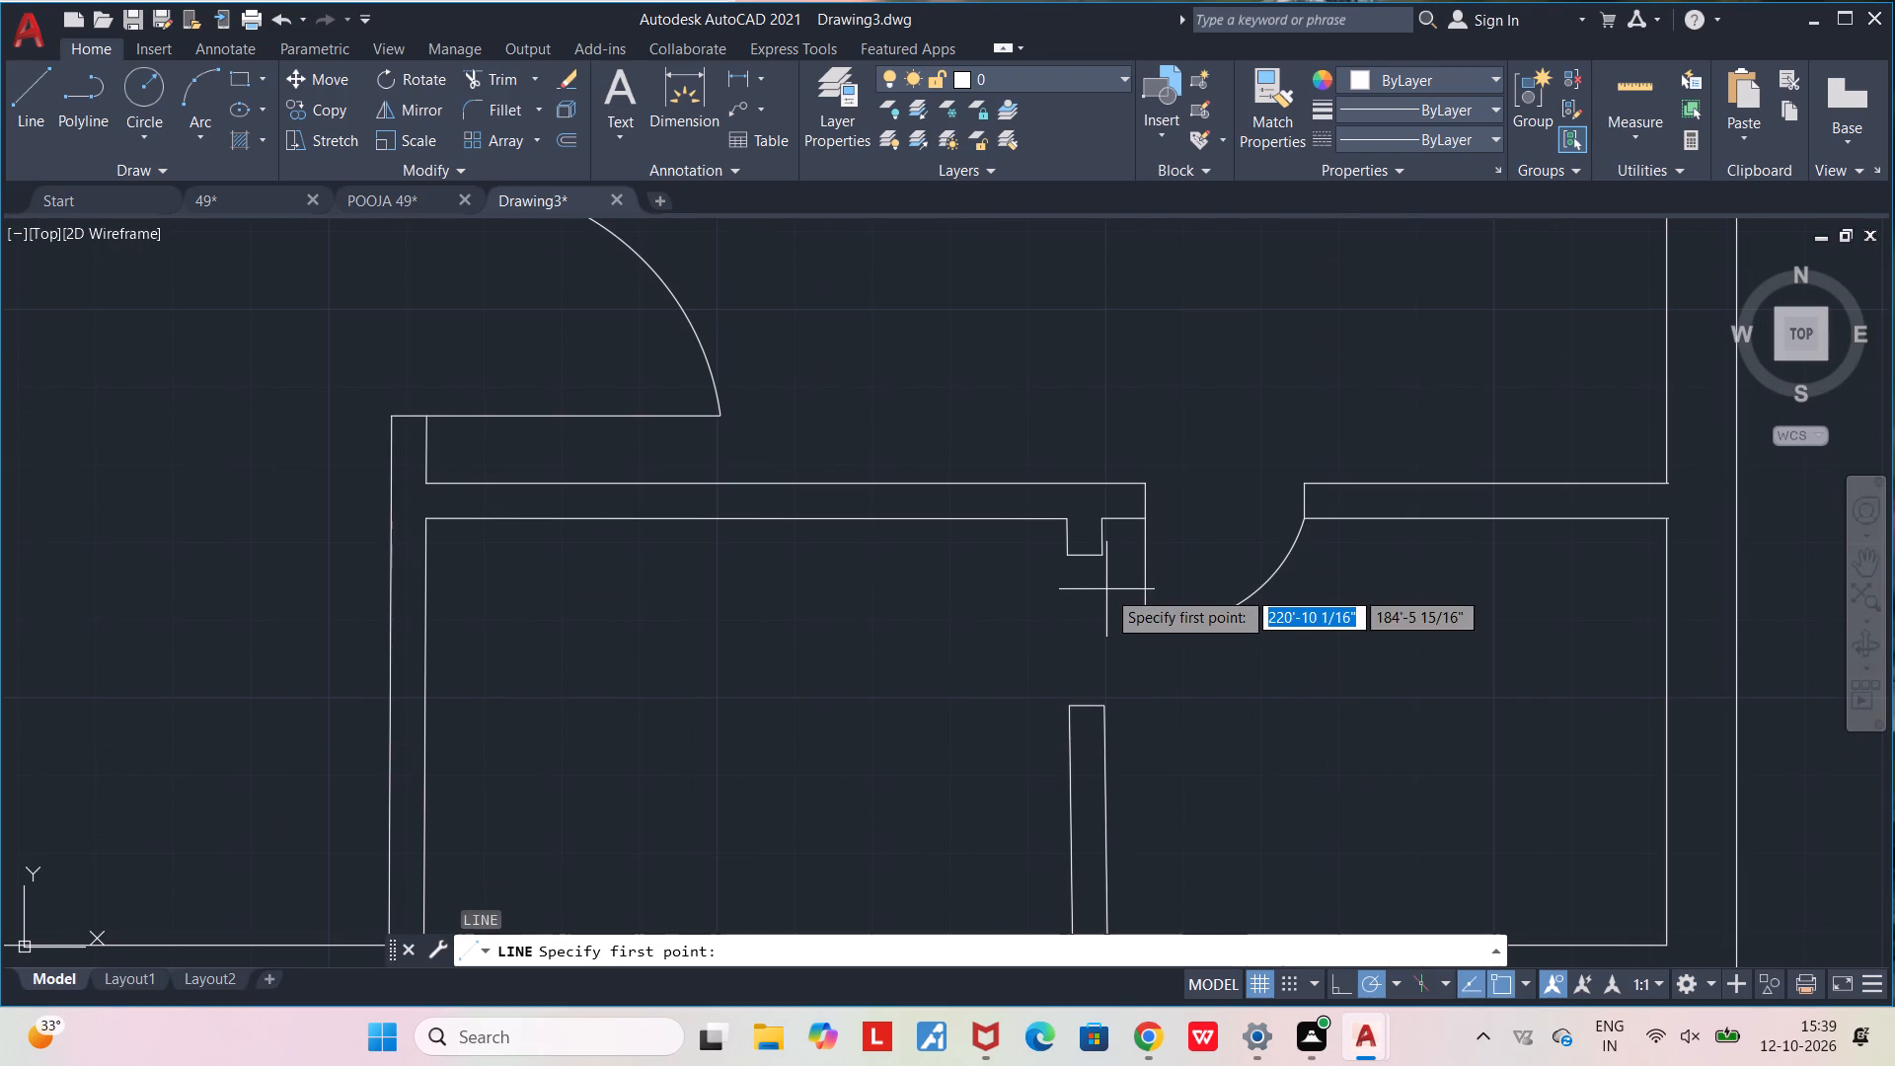
pyautogui.click(1101, 559)
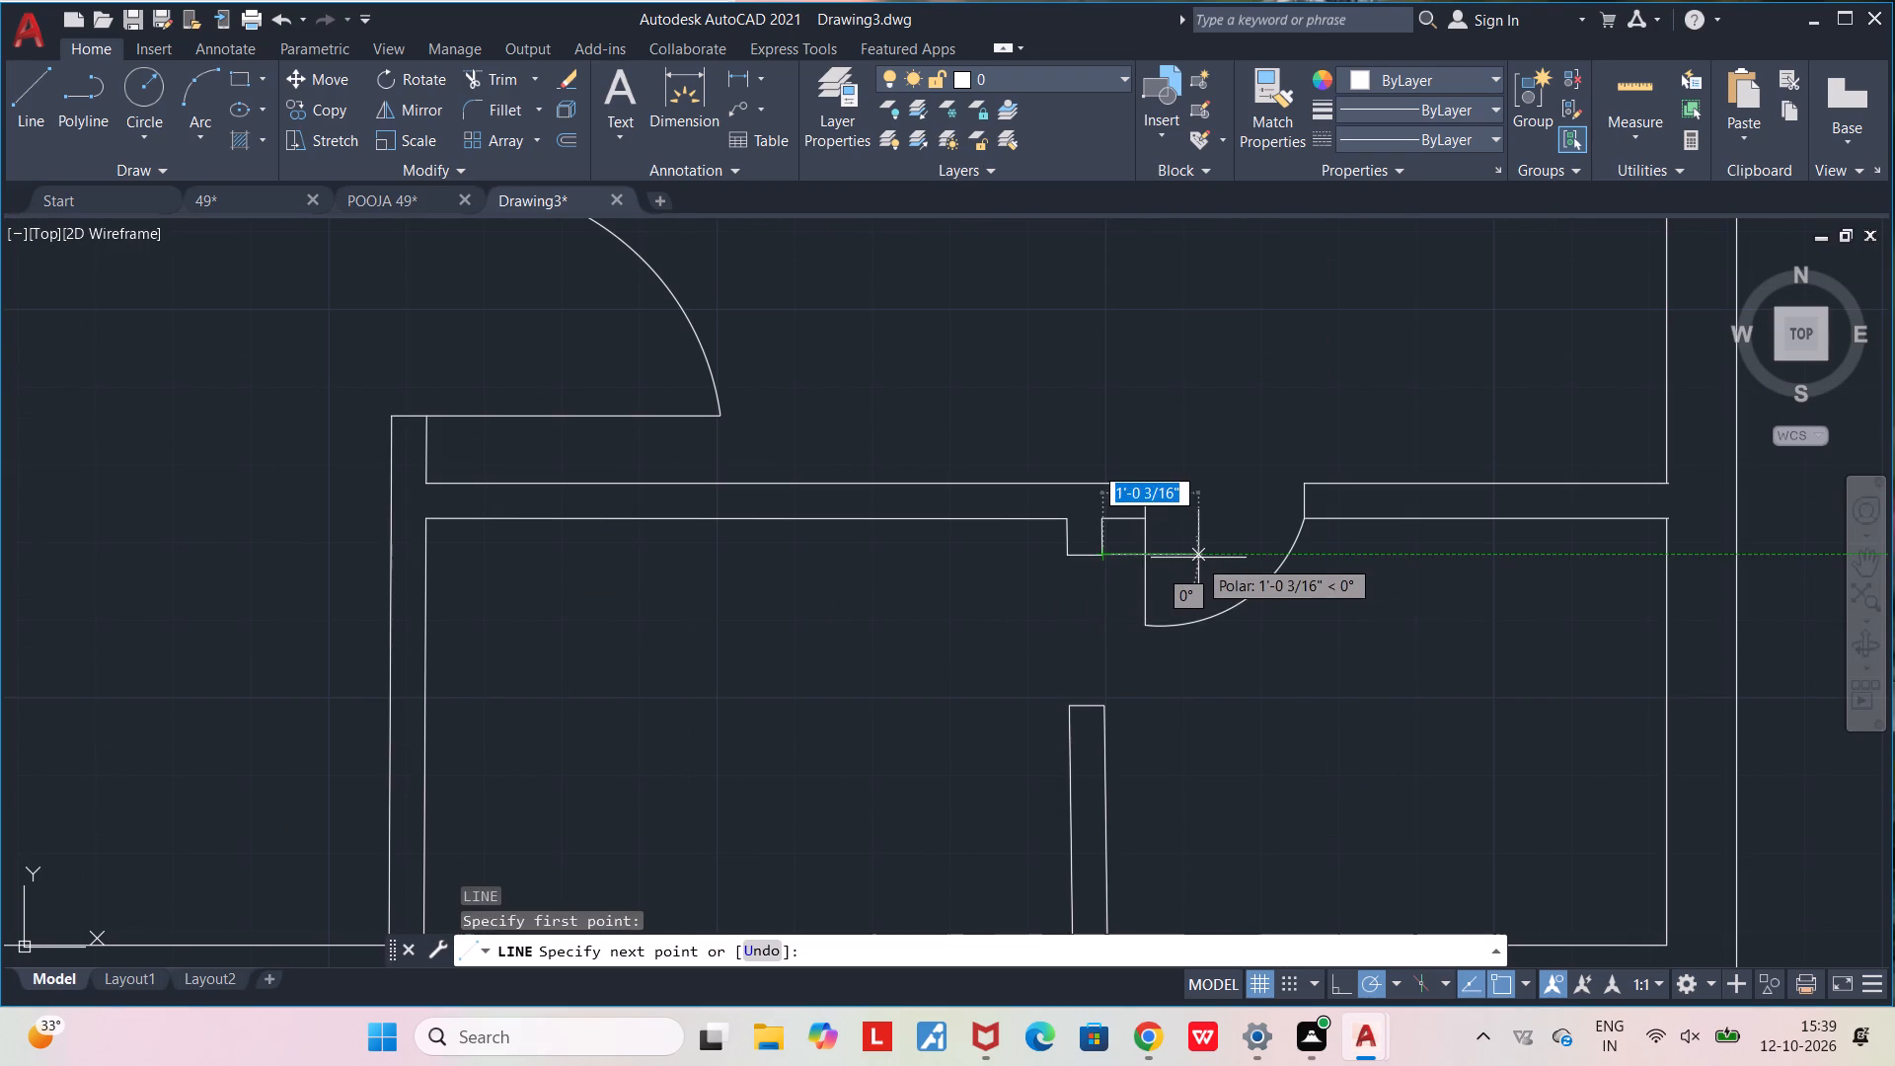
pyautogui.click(1235, 555)
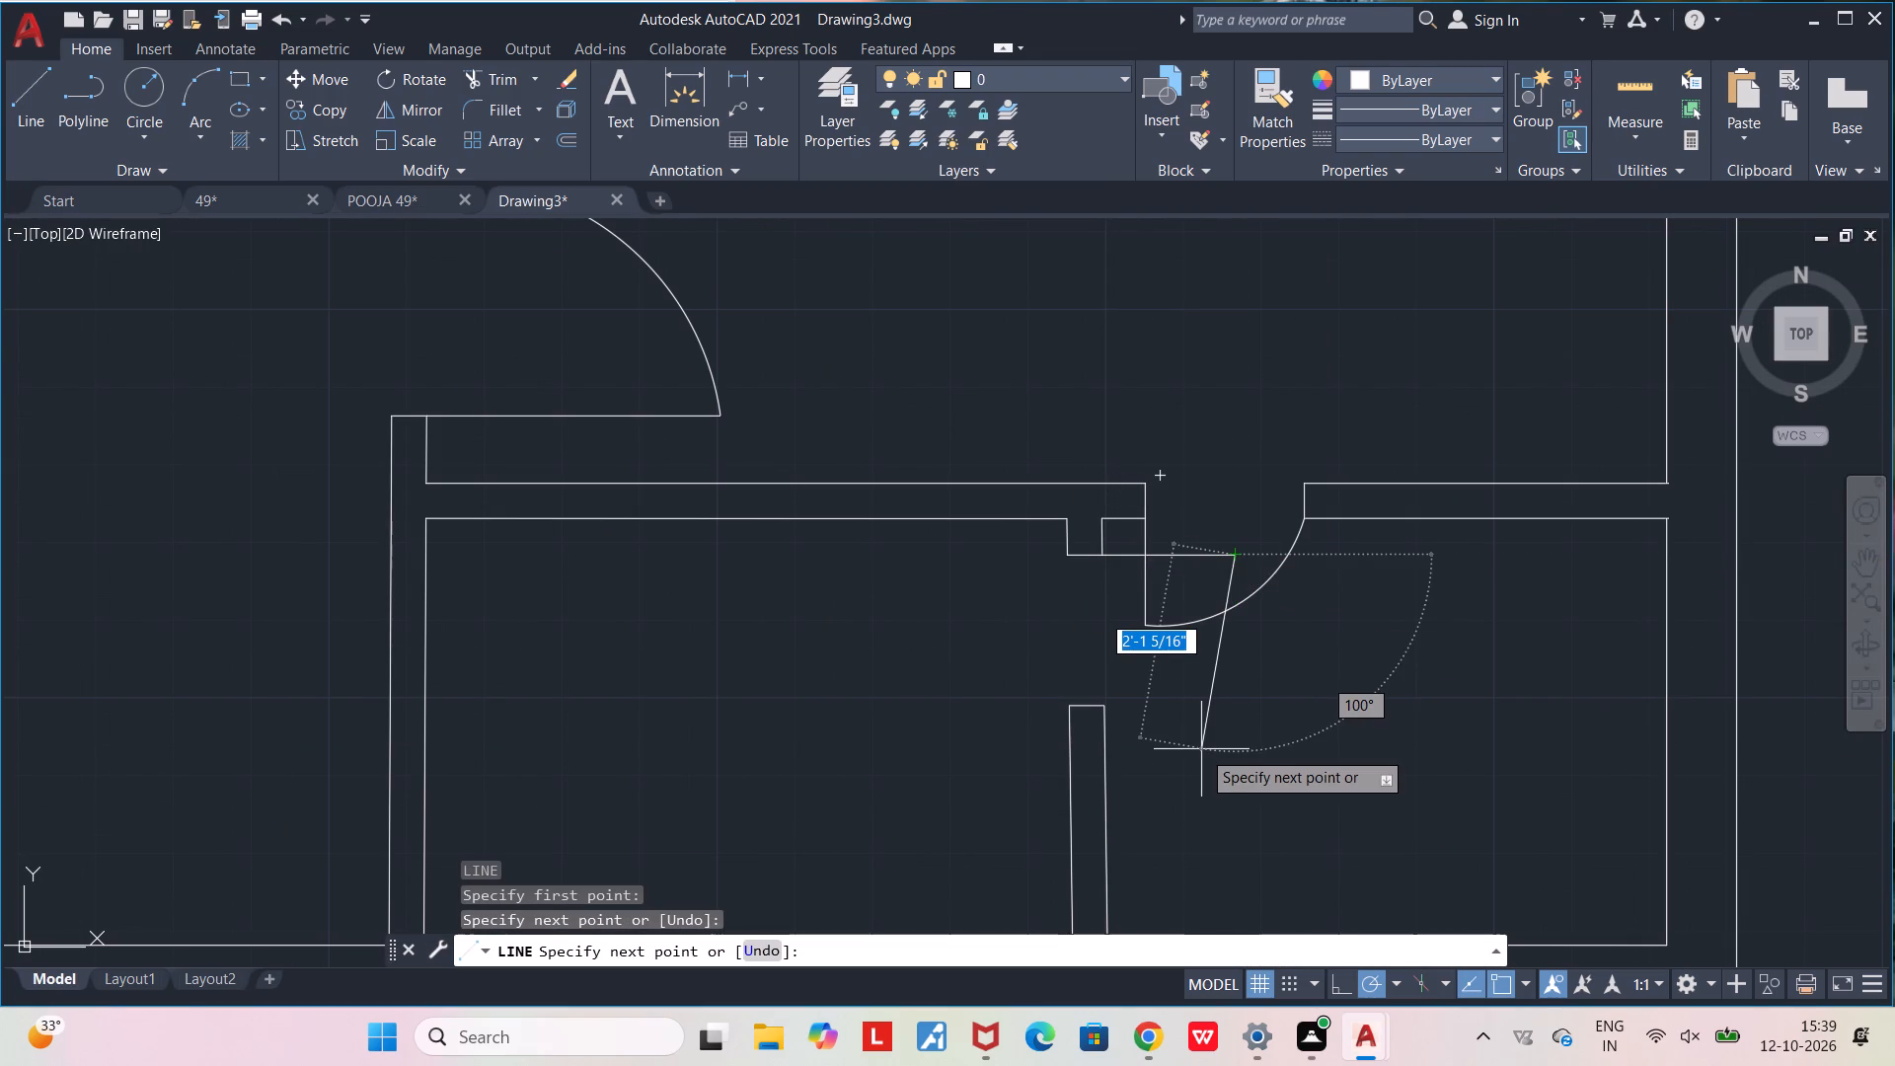
pyautogui.press('Escape')
# Draw a three-point arc from the lower jamb's upper right corner through the horizontal leaf's free end, ending above the horizontal partition.
pyautogui.click(197, 88)
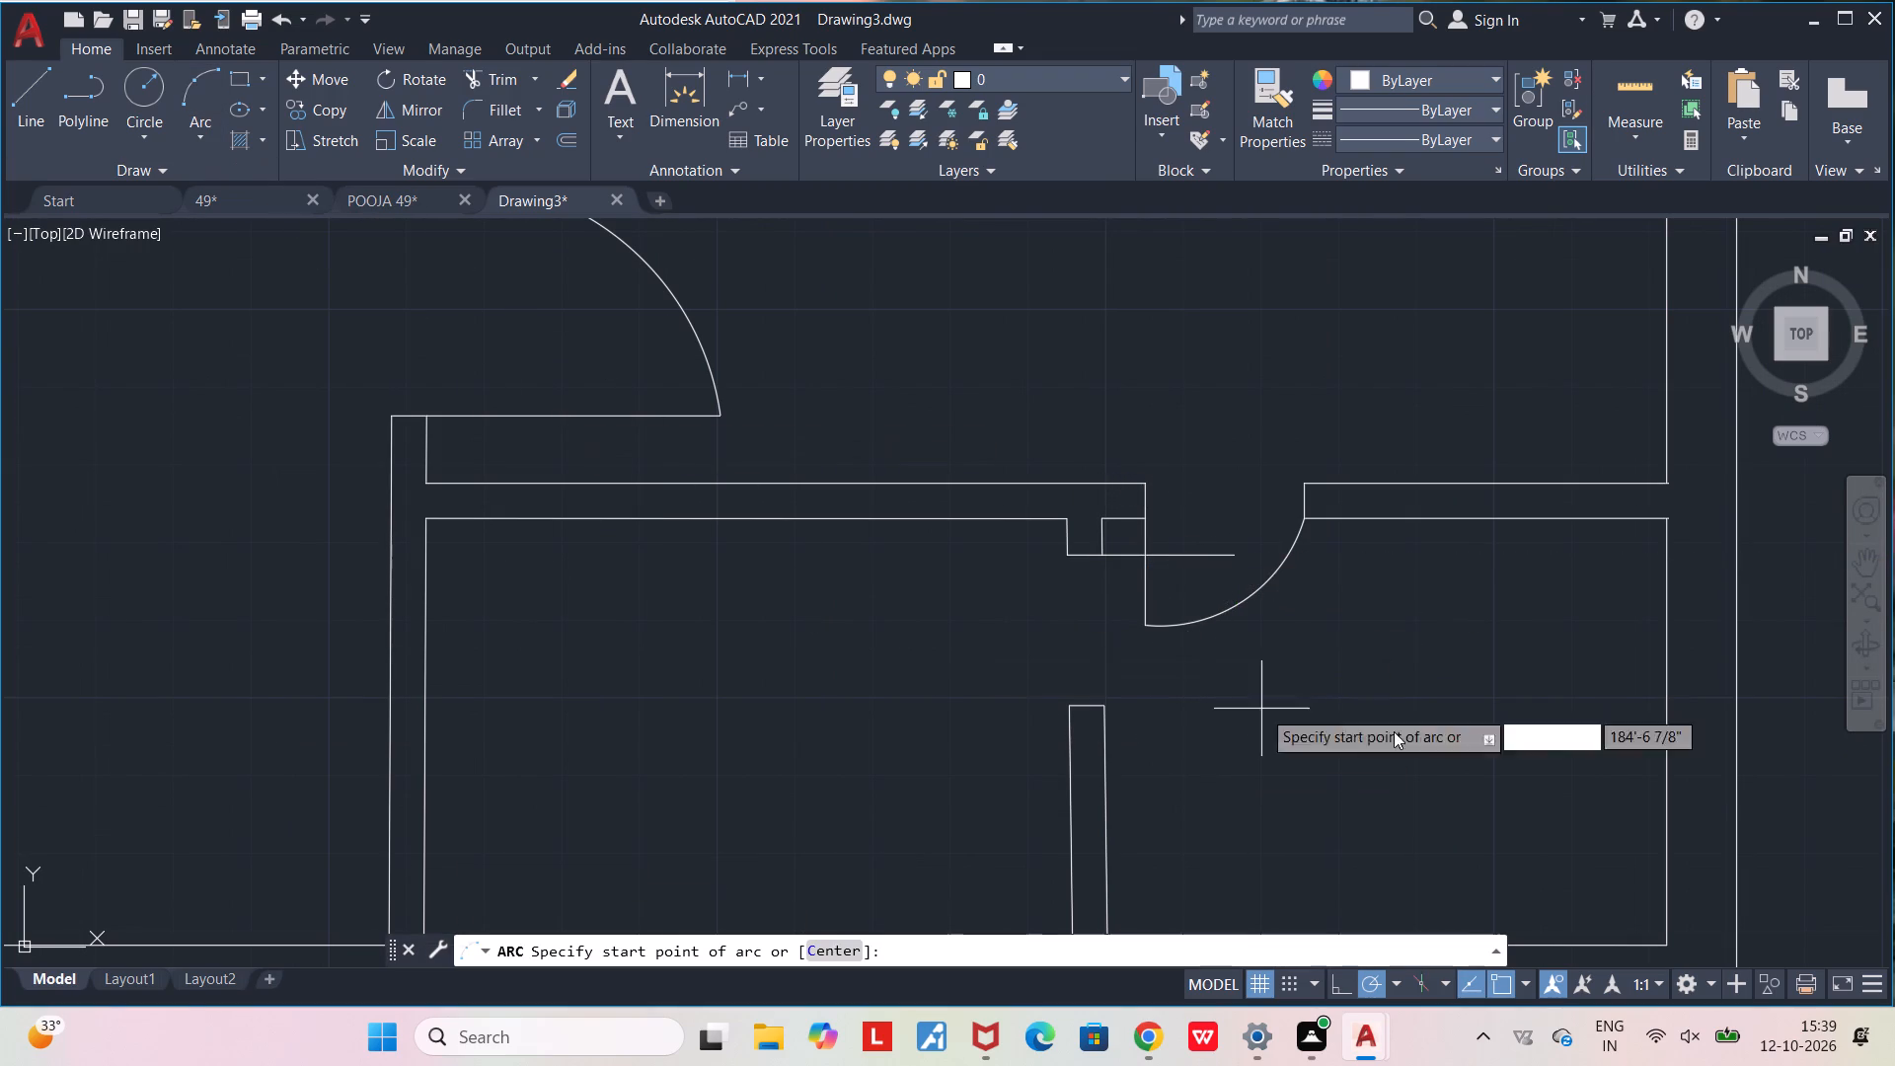
pyautogui.click(1101, 710)
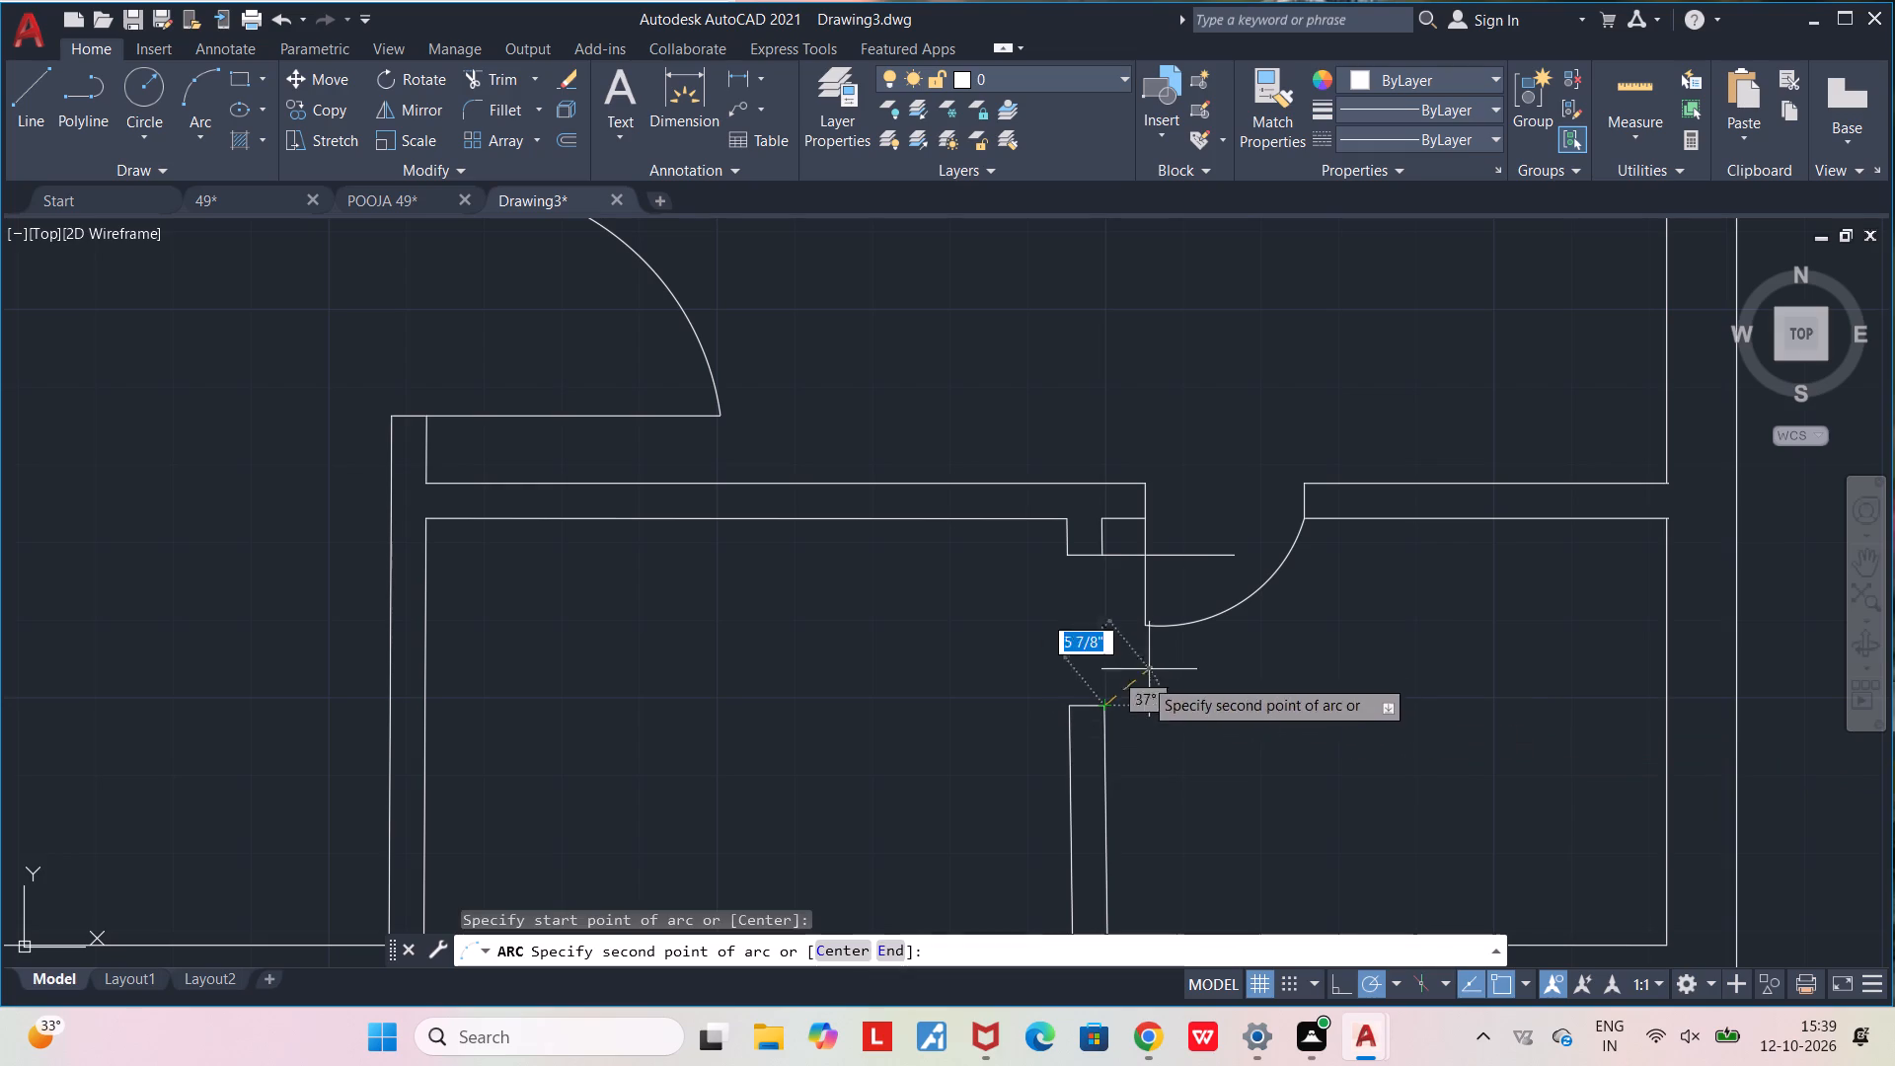
pyautogui.click(1231, 556)
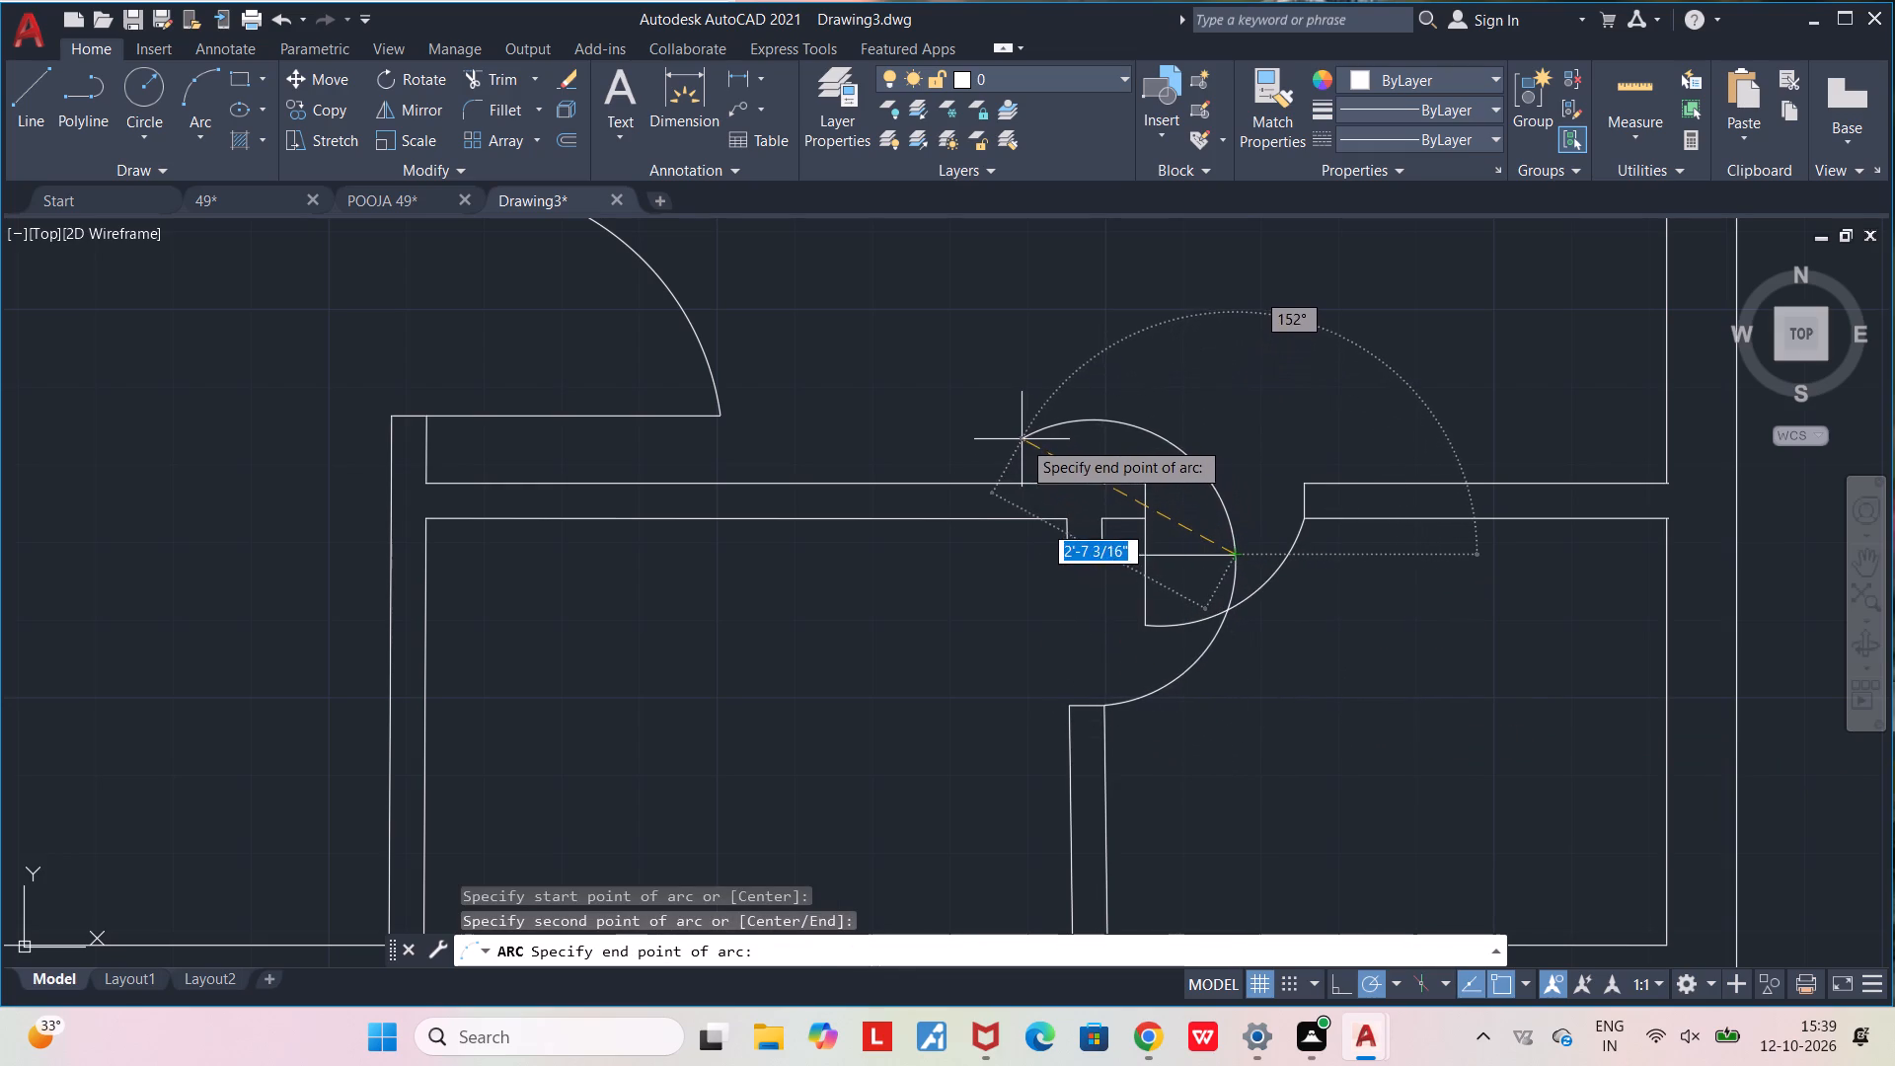
pyautogui.click(988, 428)
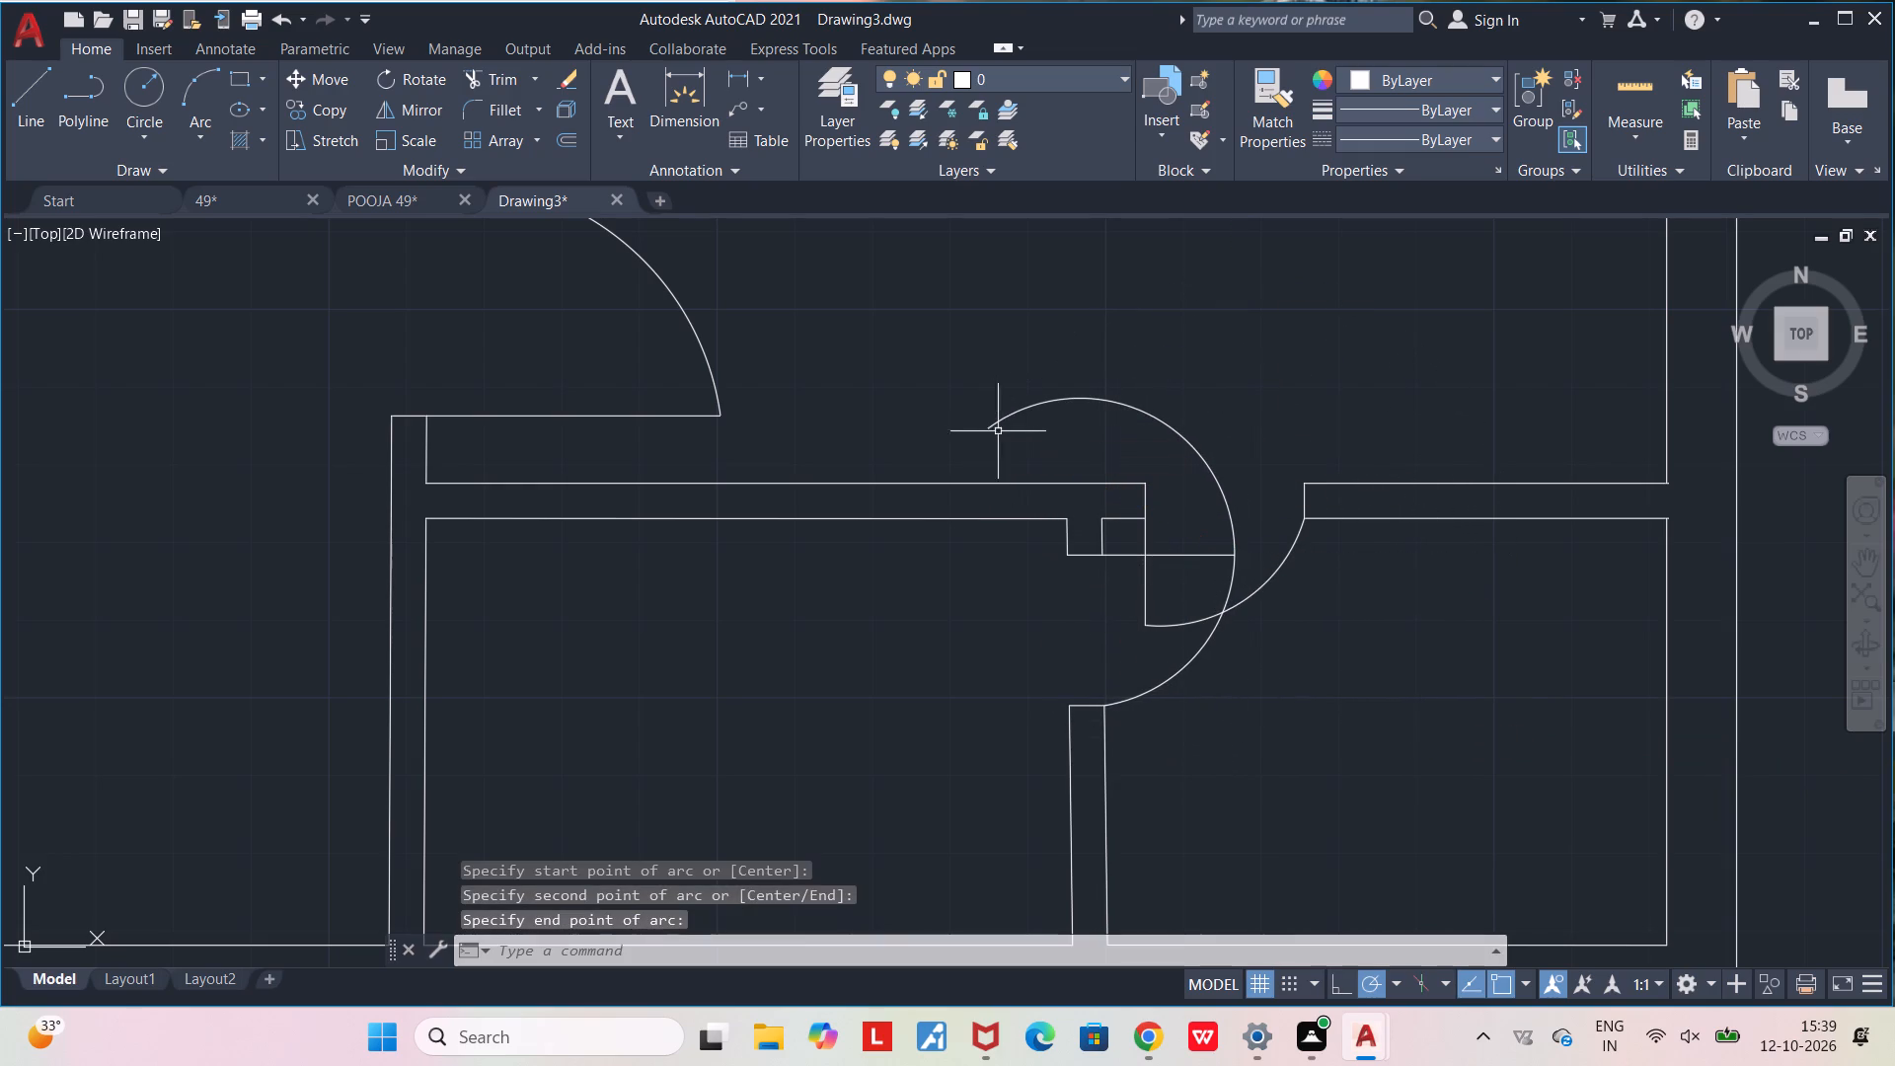
# Trim the small partition door's arc above its horizontal leaf, back to the leaf's free end.
pyautogui.write('TR')
pyautogui.press('Return')
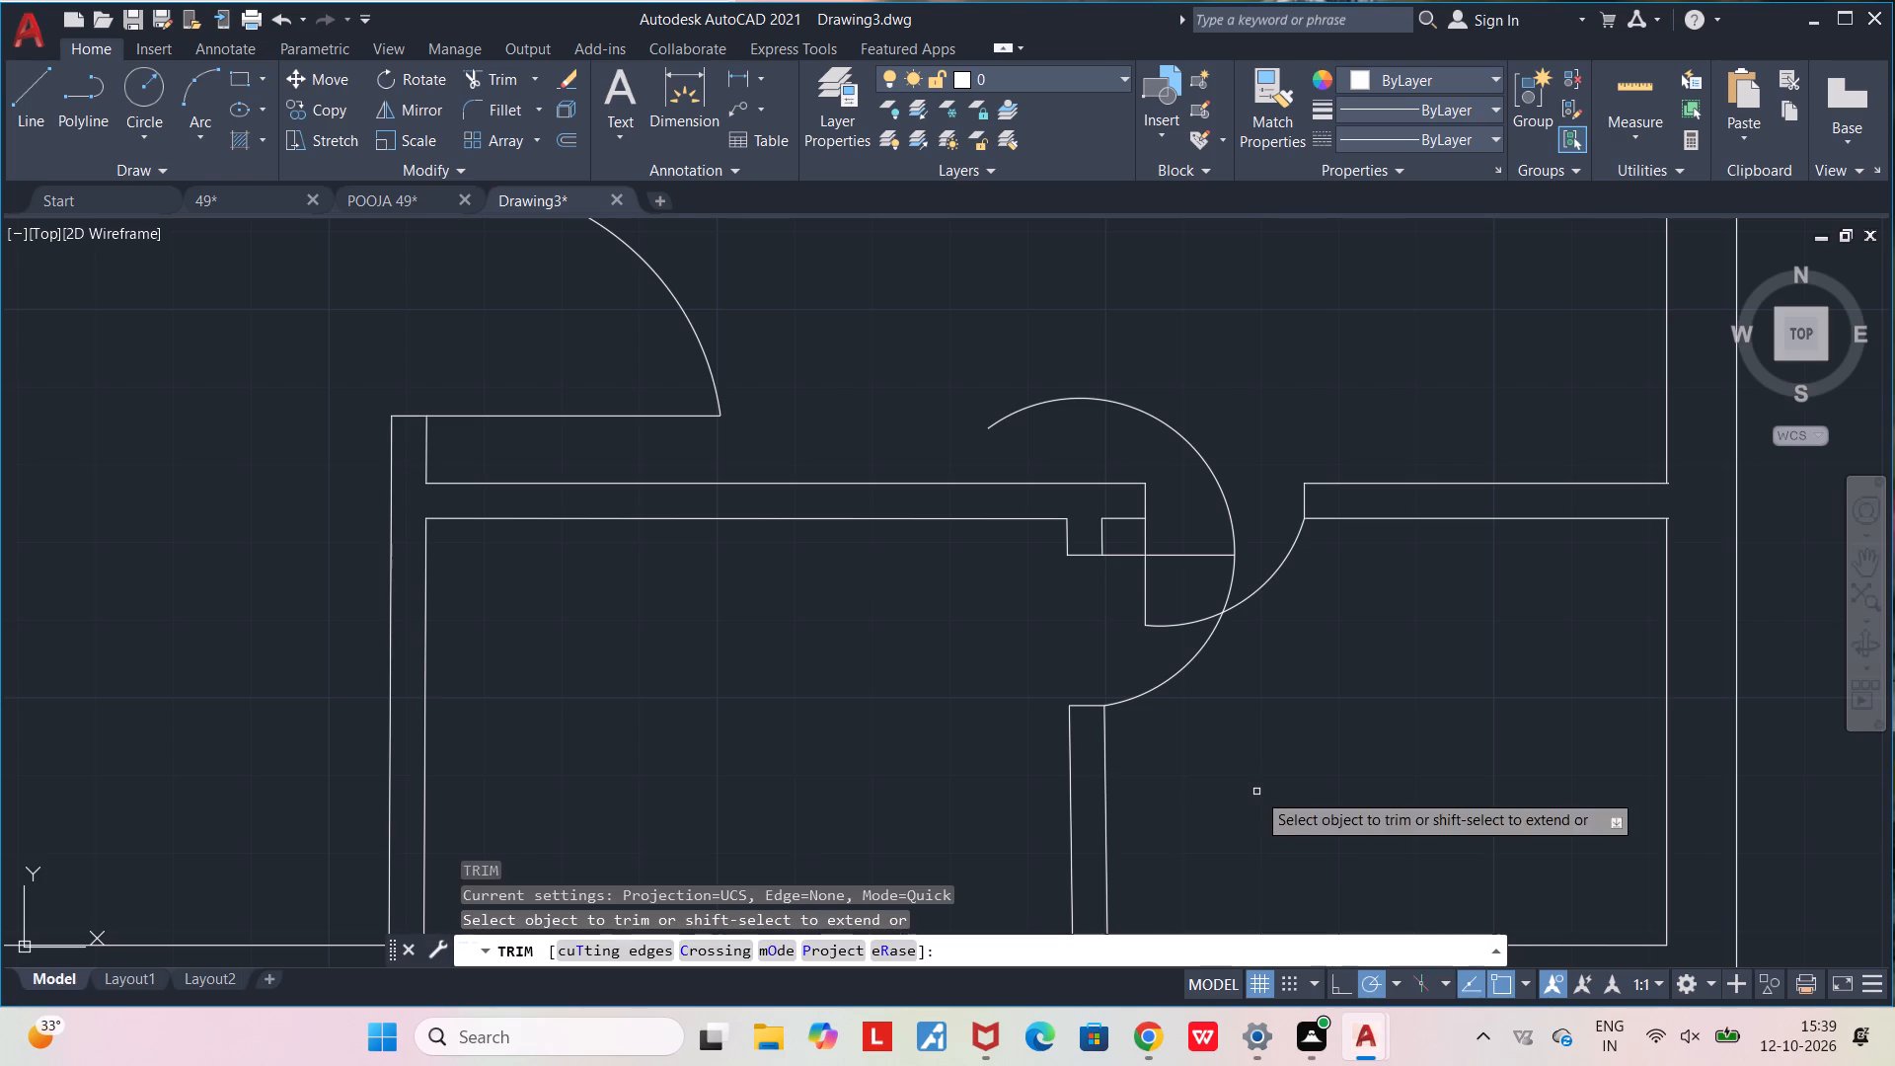
pyautogui.click(1229, 511)
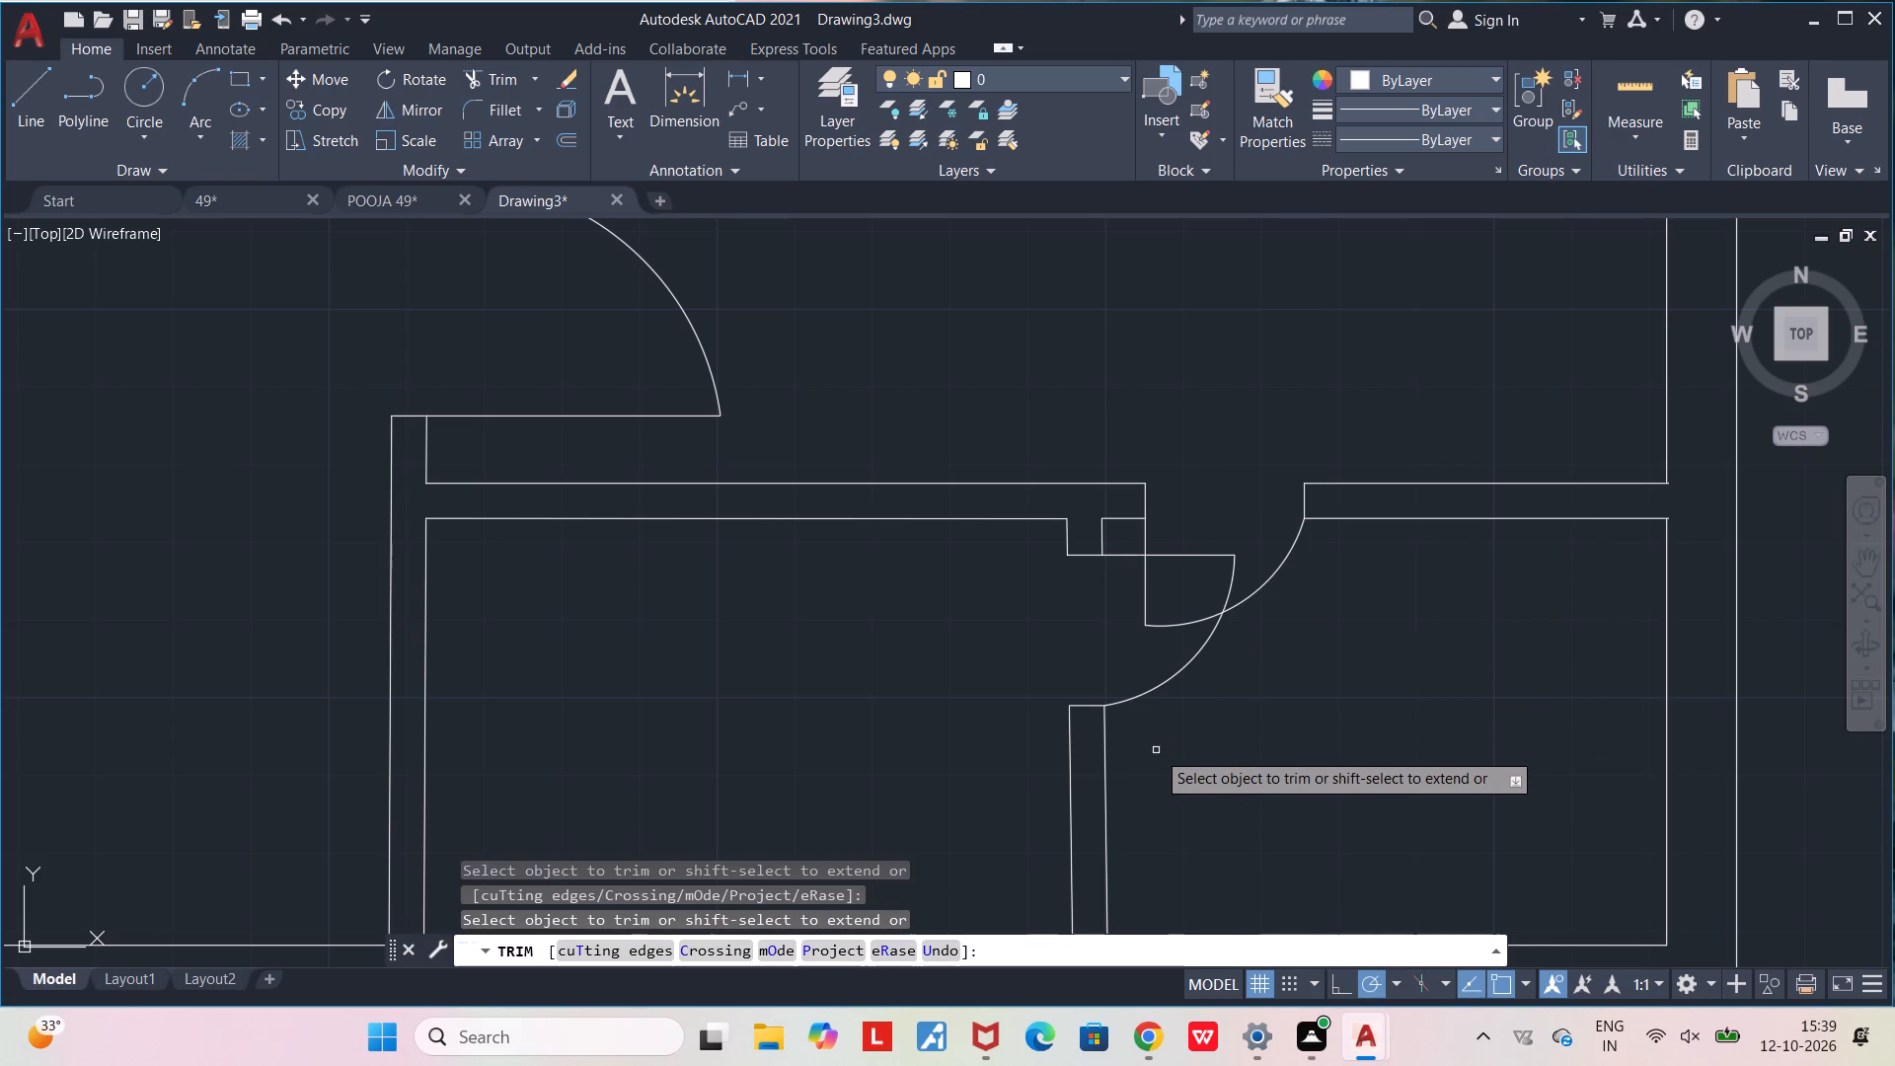
pyautogui.scroll(-2, 1156, 750)
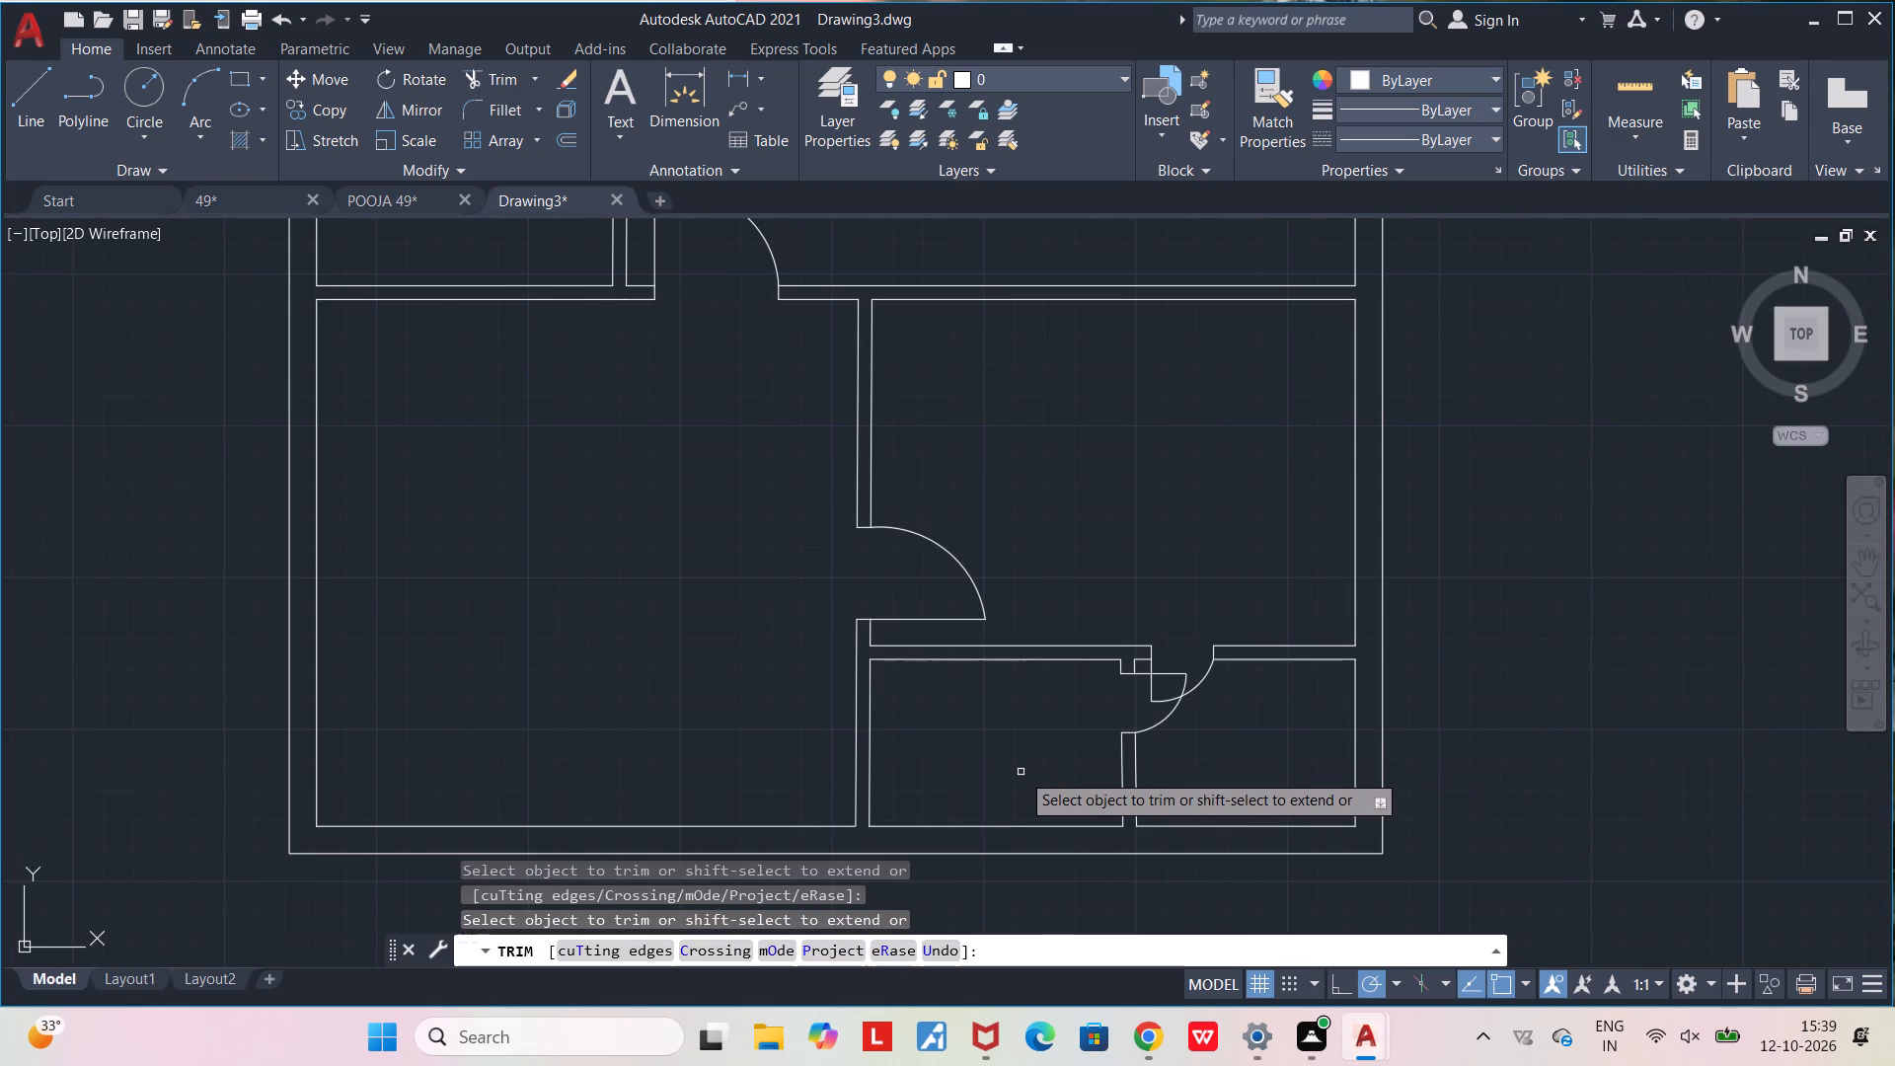
pyautogui.moveTo(1021, 769); pyautogui.dragTo(995, 654, button='middle')
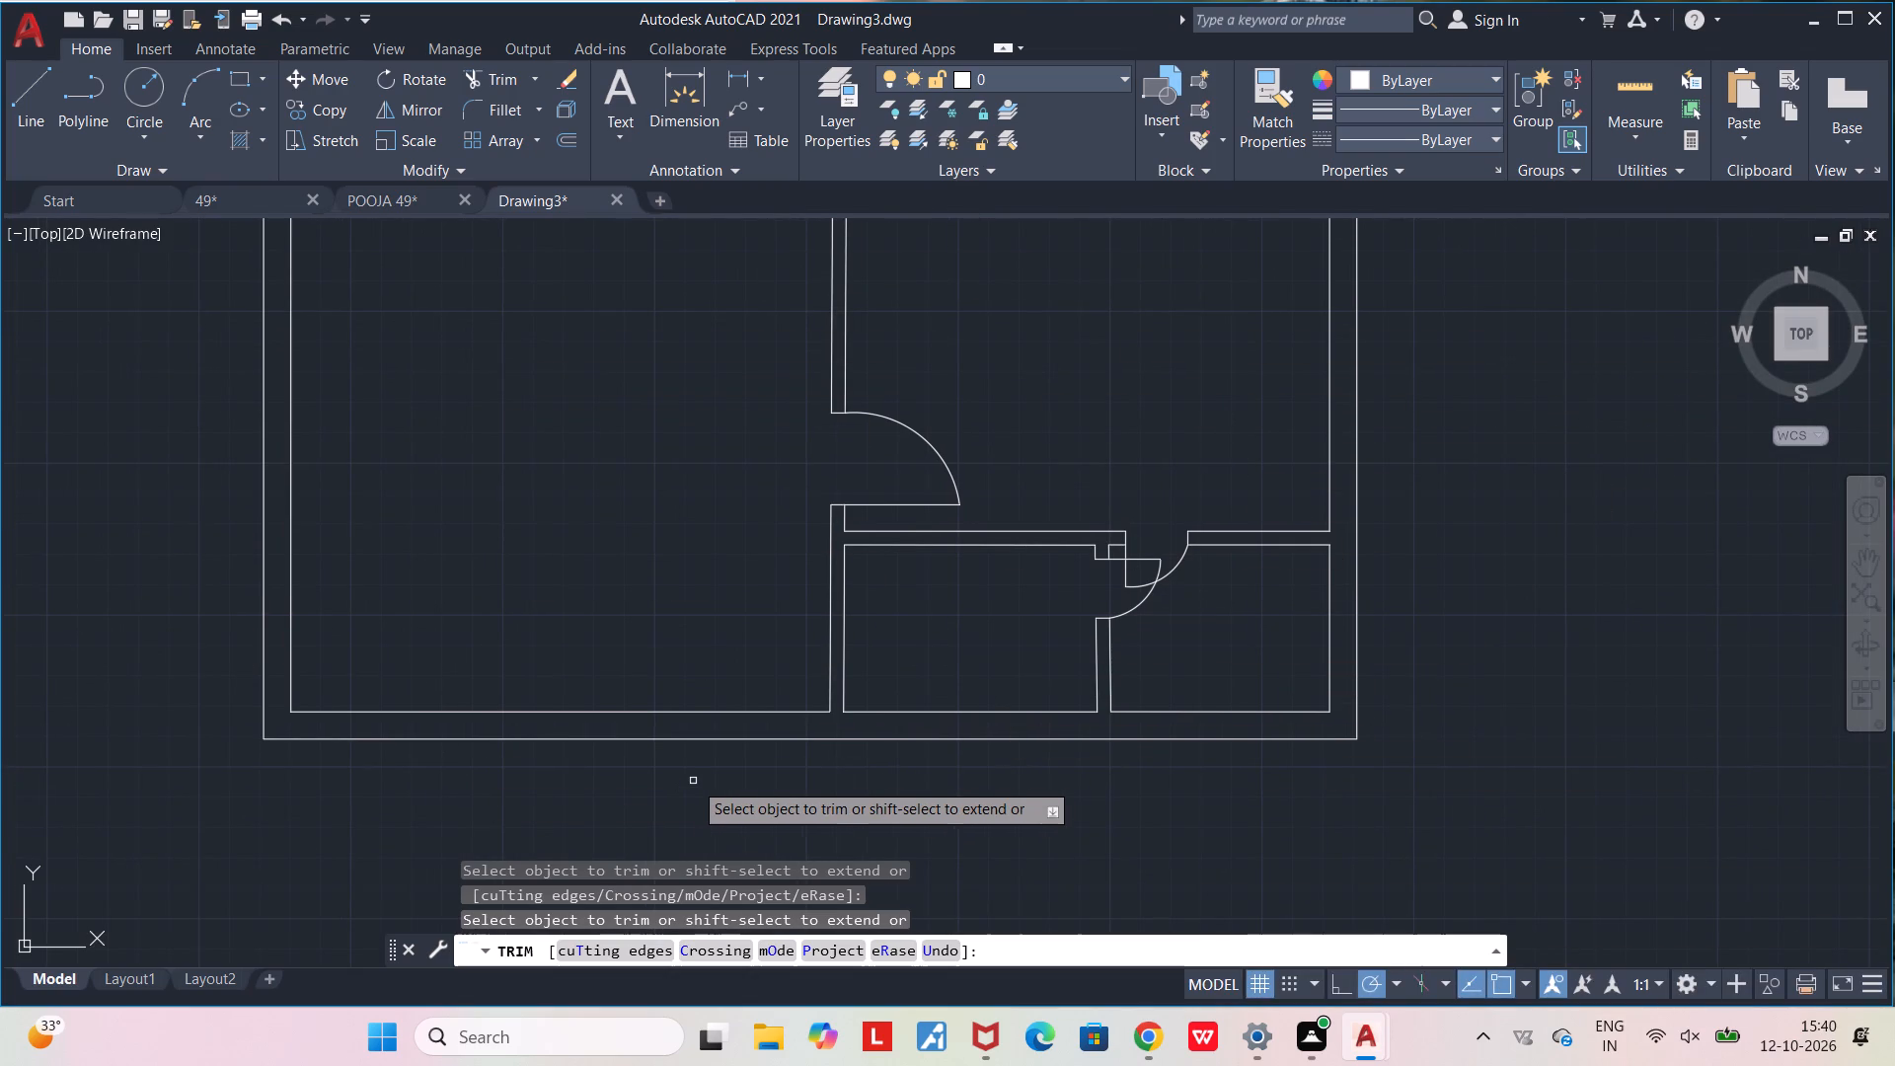
pyautogui.press('Escape')
pyautogui.press('Escape')
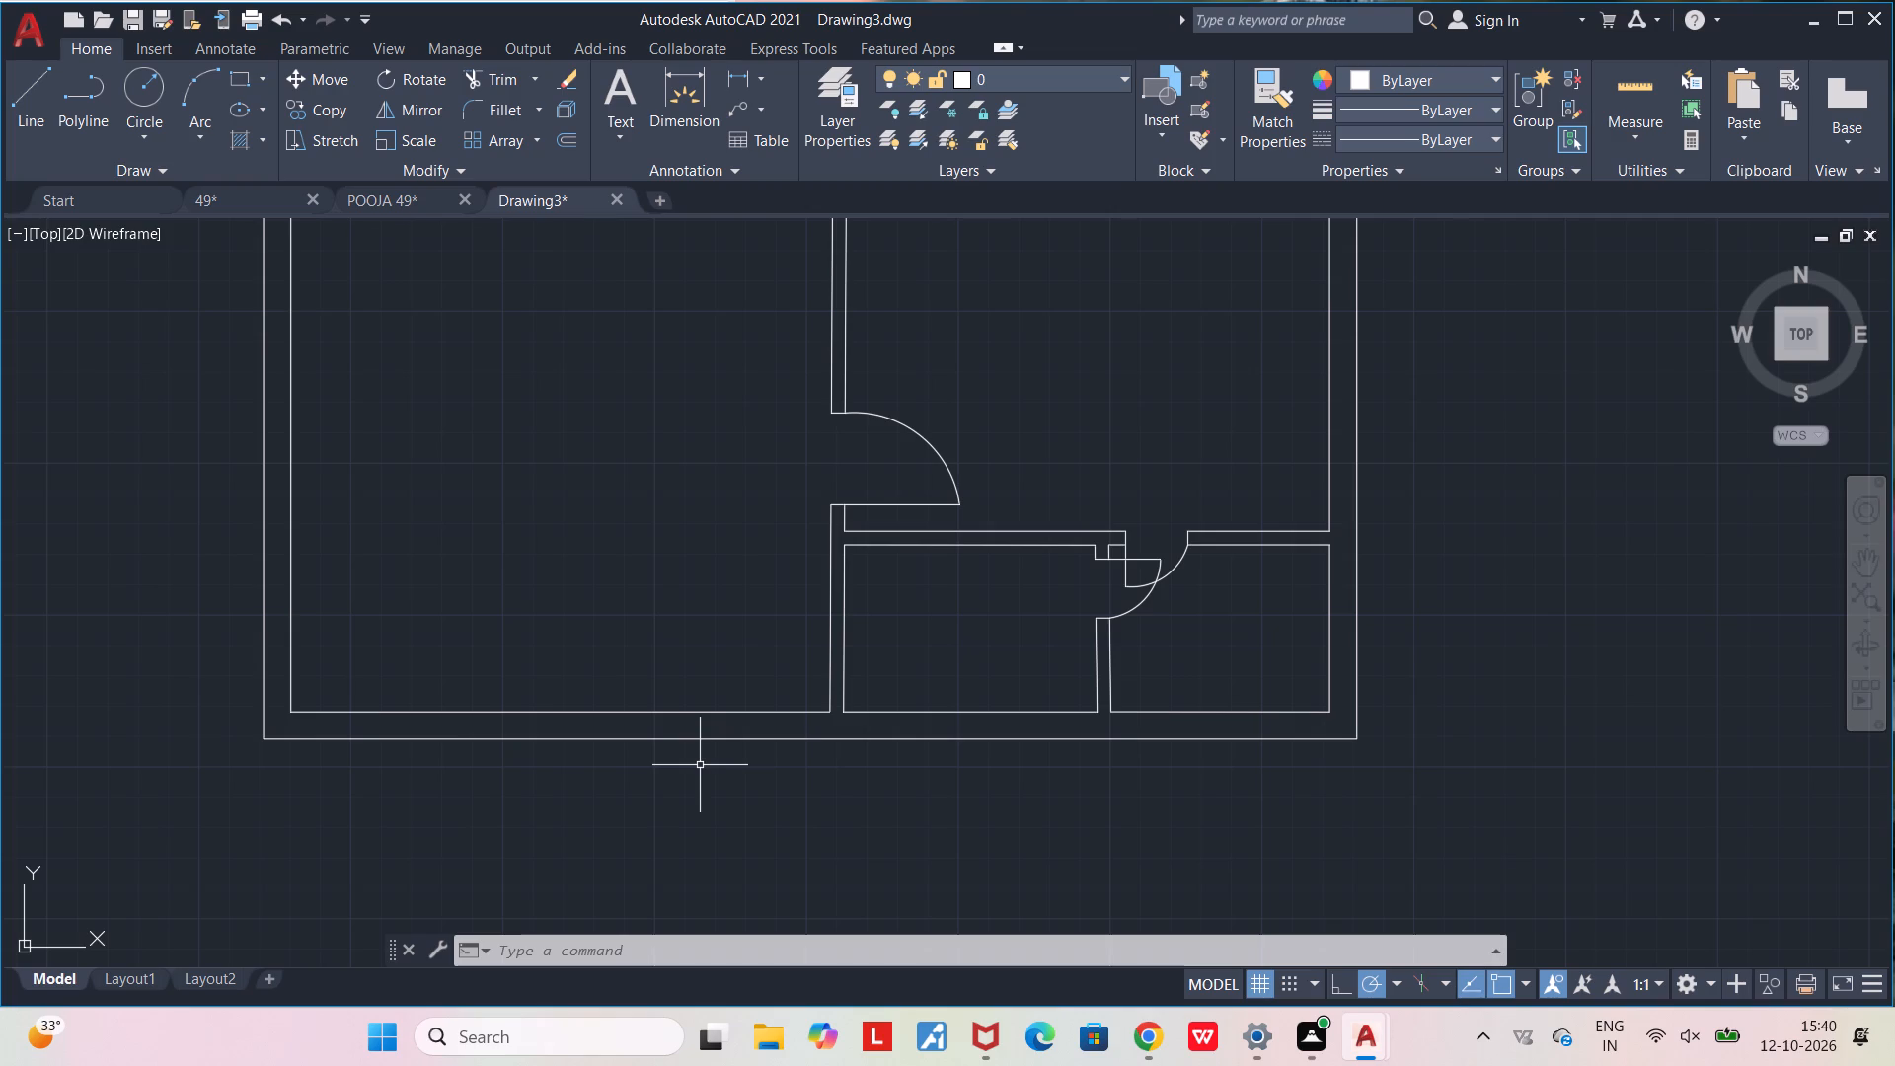
# Draw a short vertical line across the lower left room's bottom outer wall, near the room's right end, from inner to outer wall line.
pyautogui.press('l')
pyautogui.press('Return')
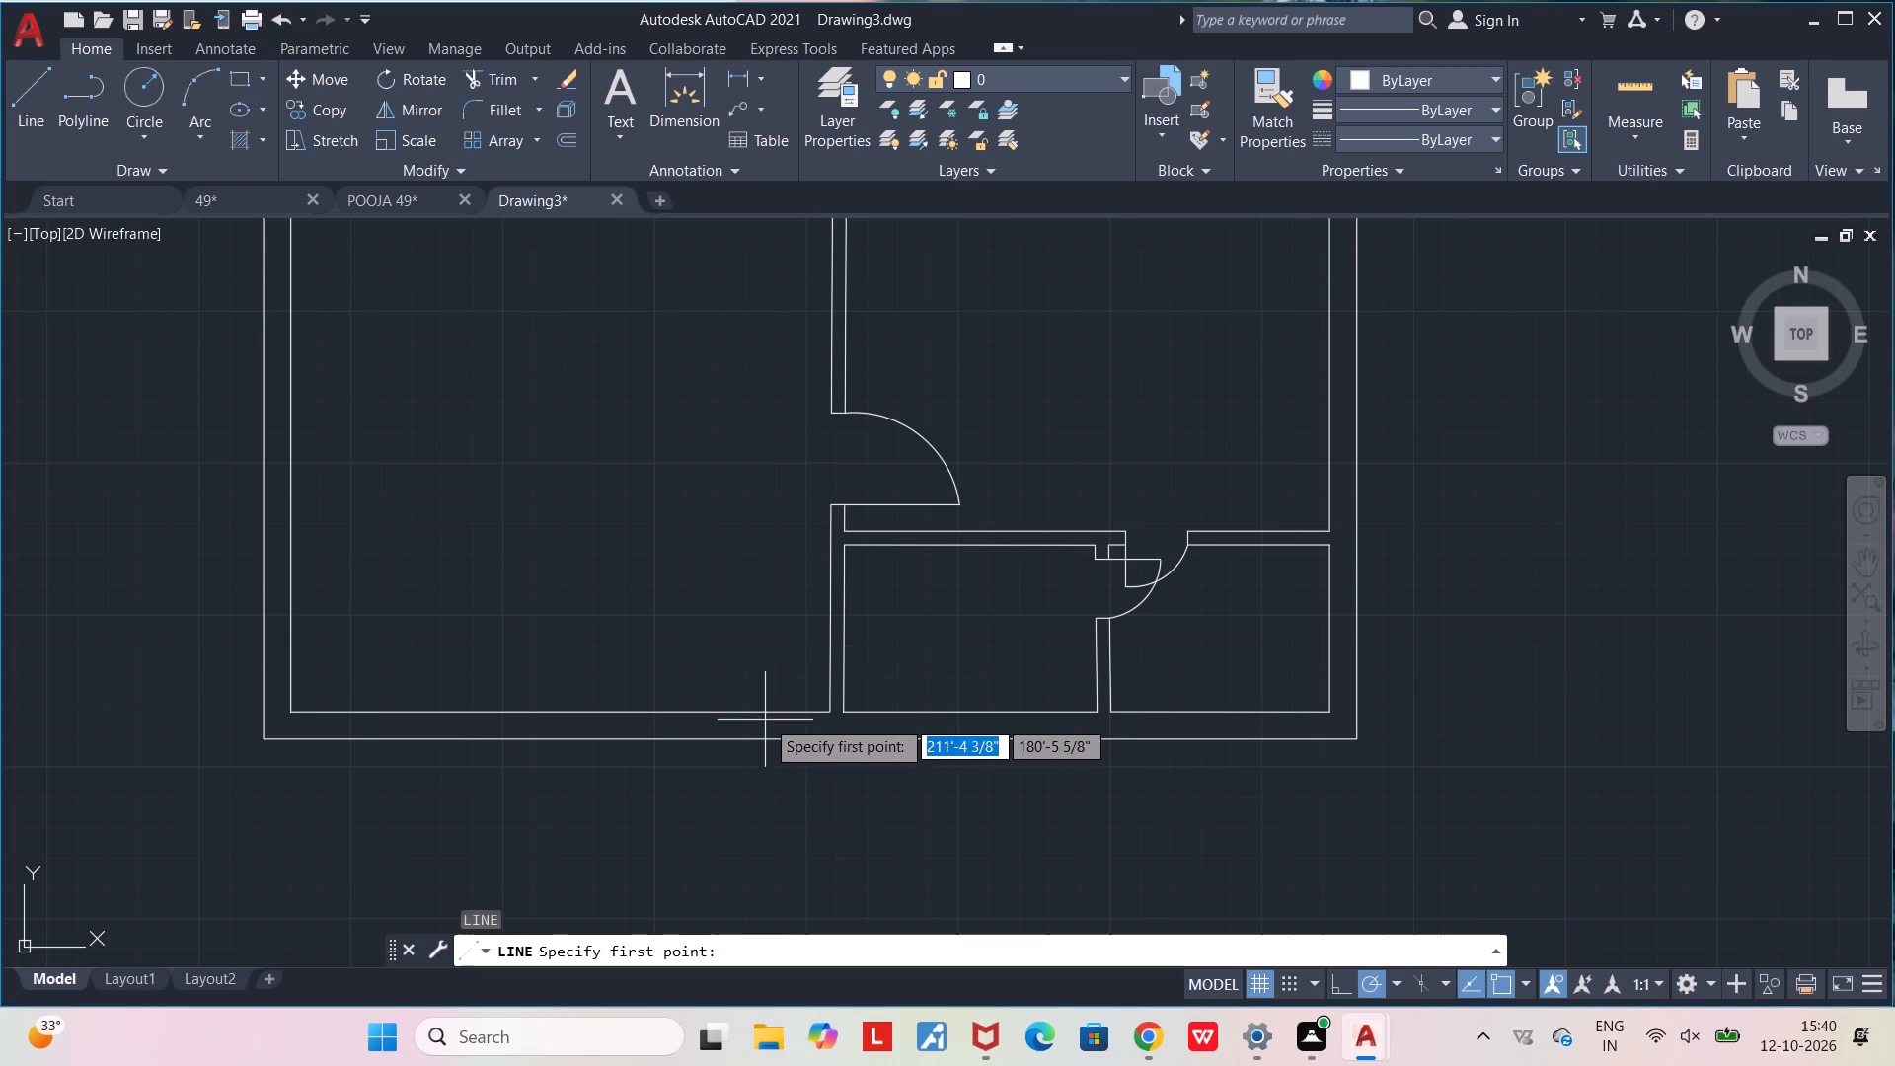
pyautogui.click(767, 715)
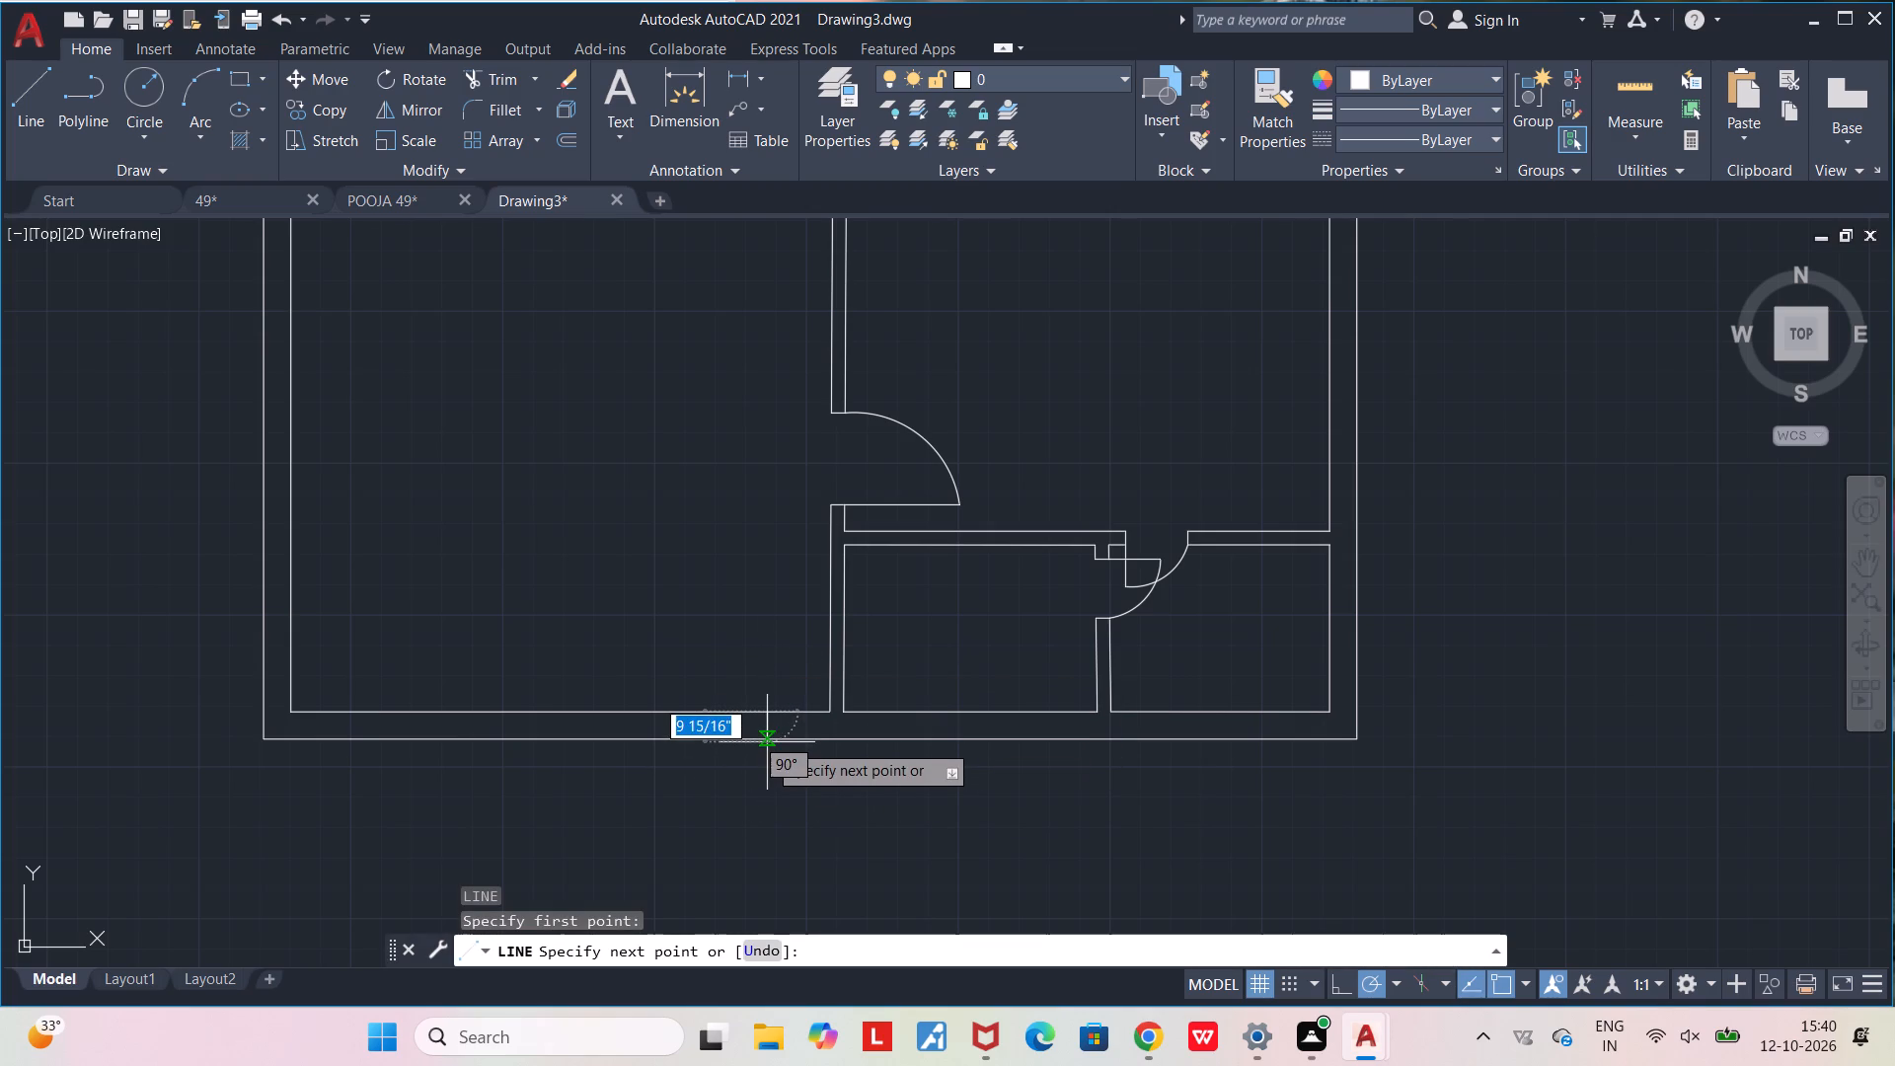
pyautogui.click(767, 739)
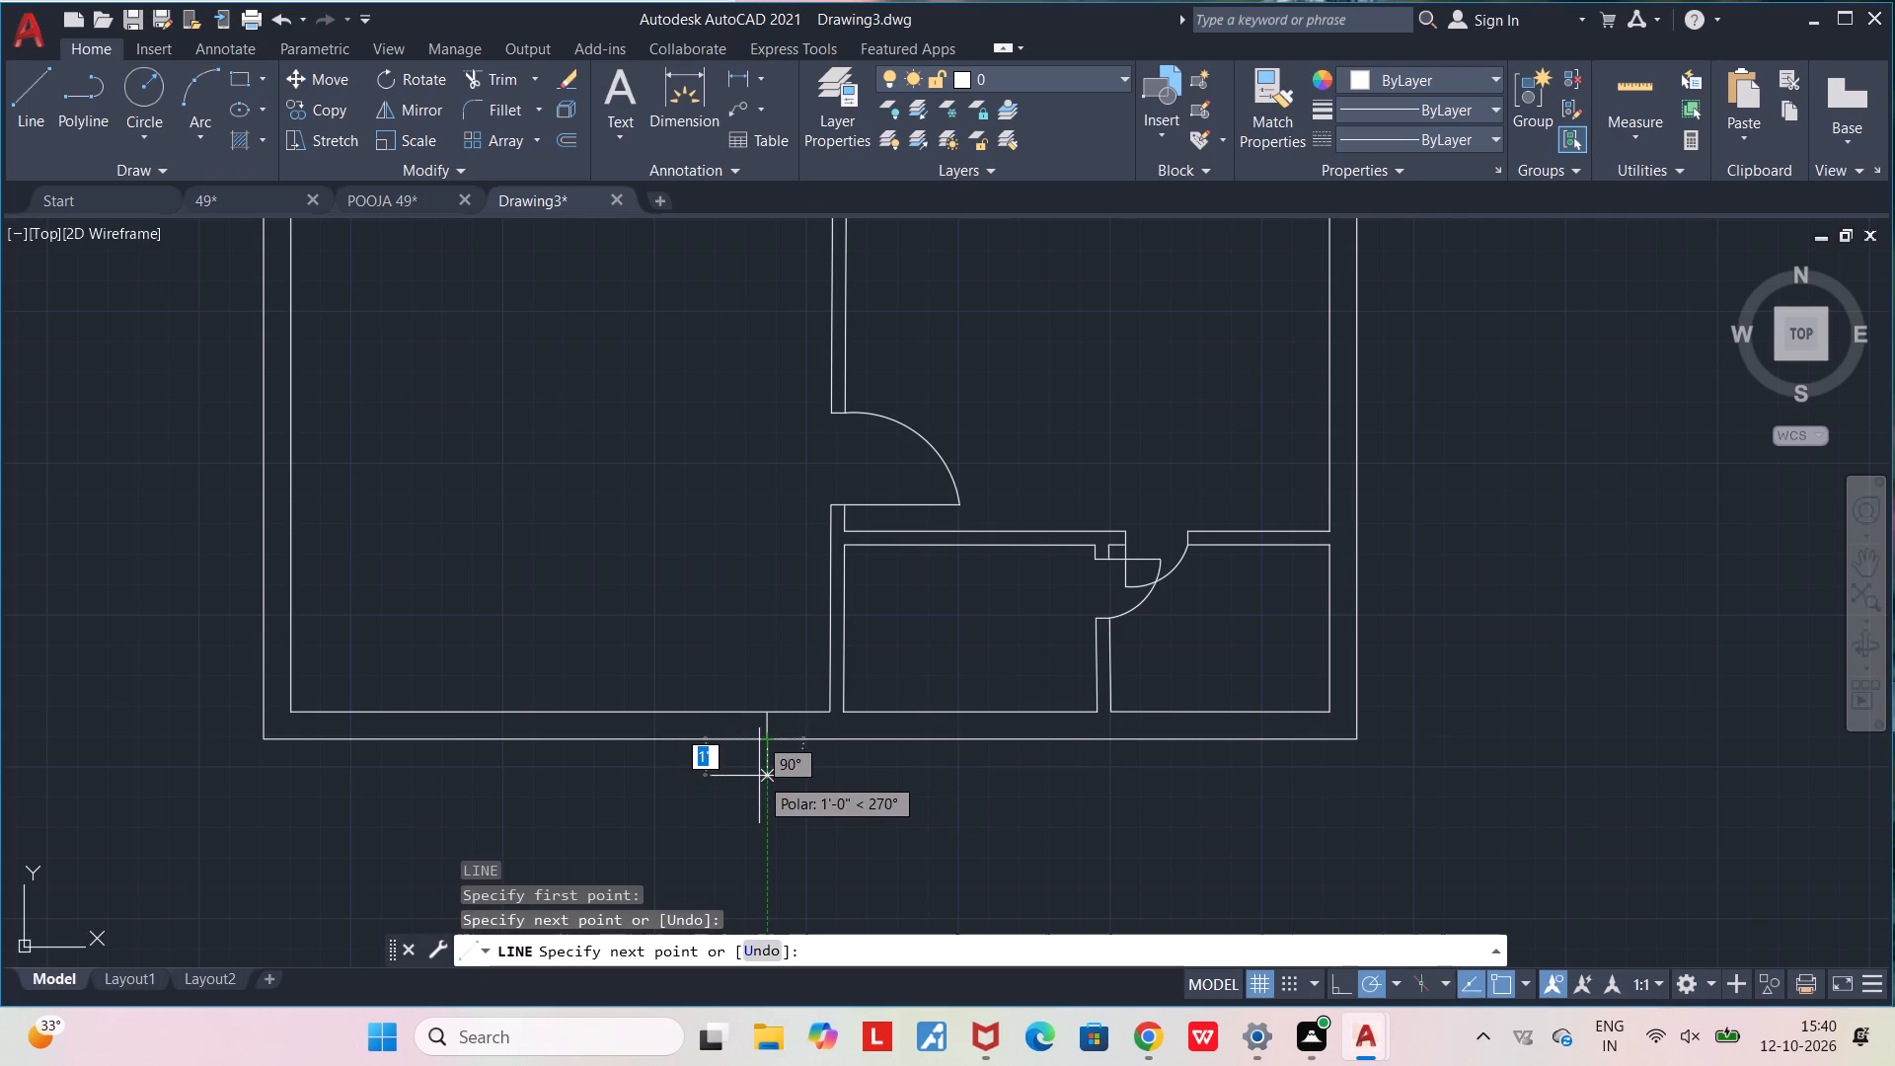
pyautogui.press('Escape')
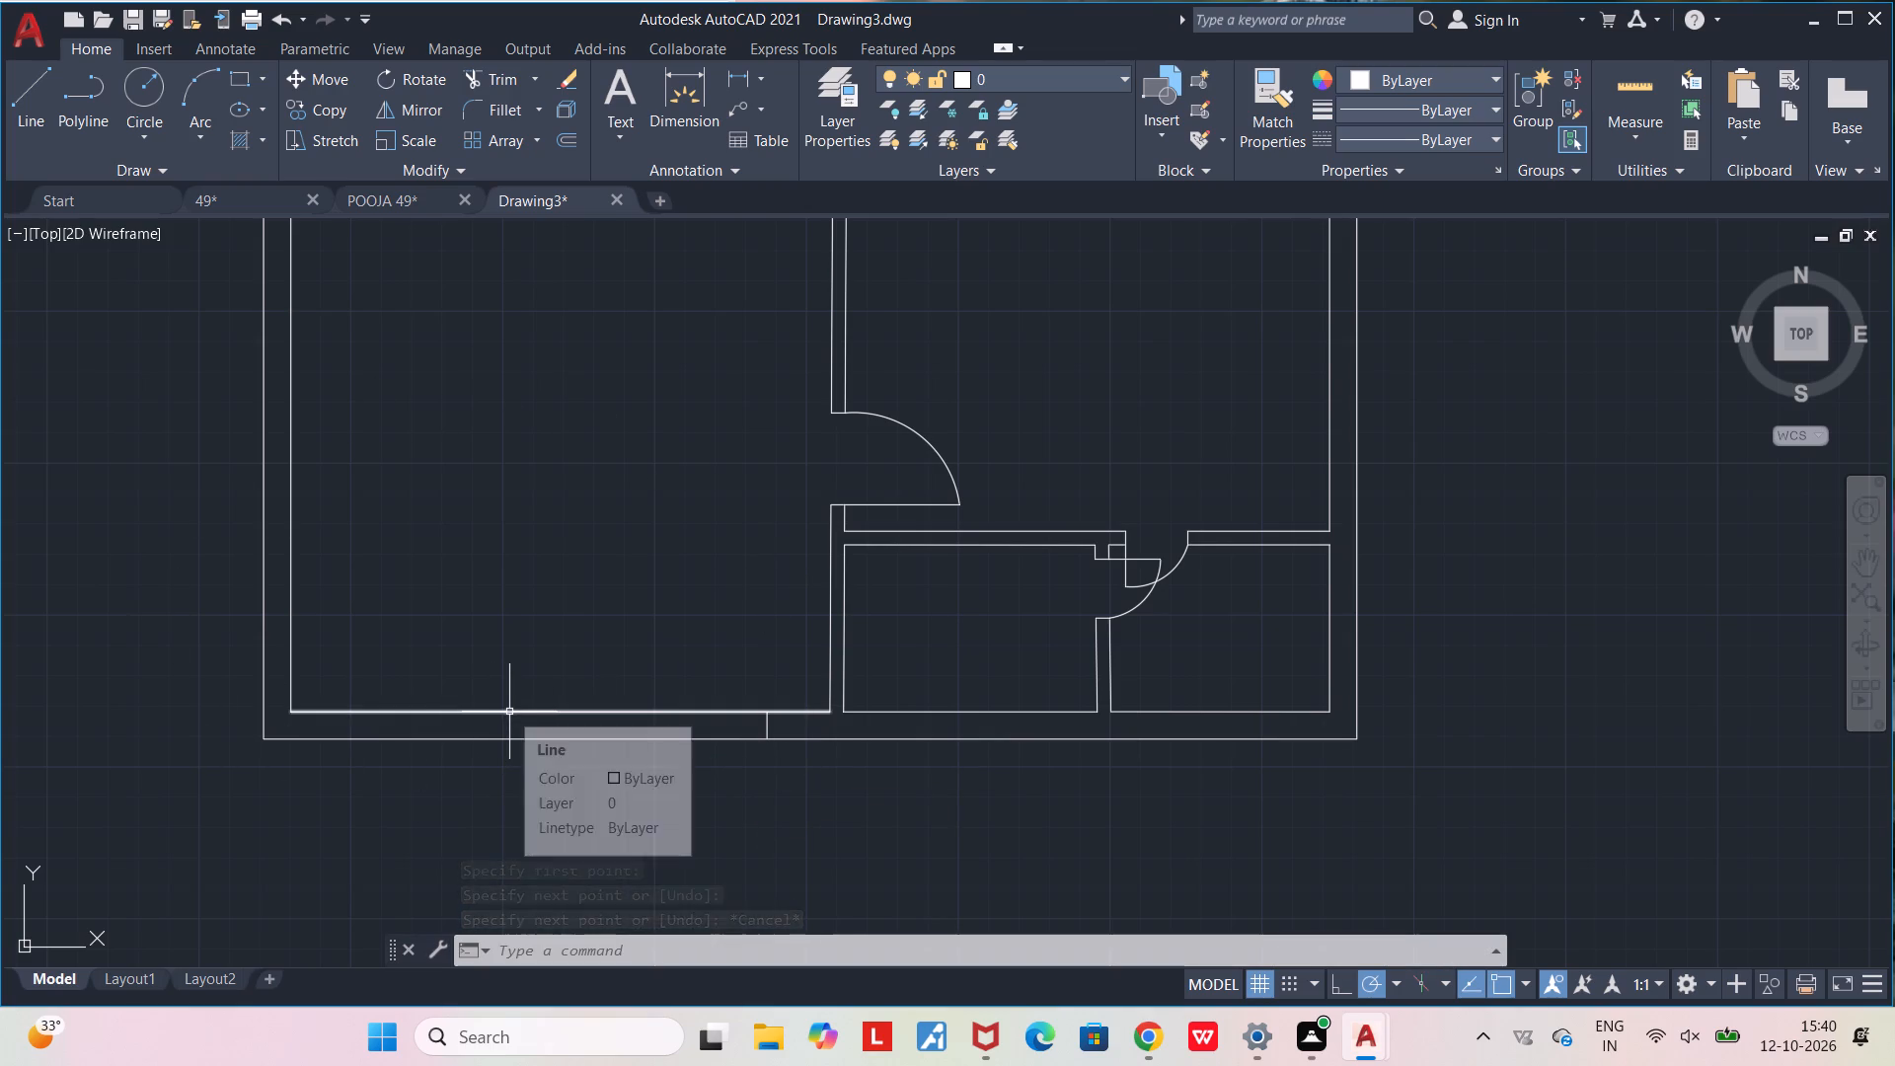
# Draw a second vertical line across the same bottom wall, left of the first, from the inner wall line to just past the outer one.
pyautogui.press('l')
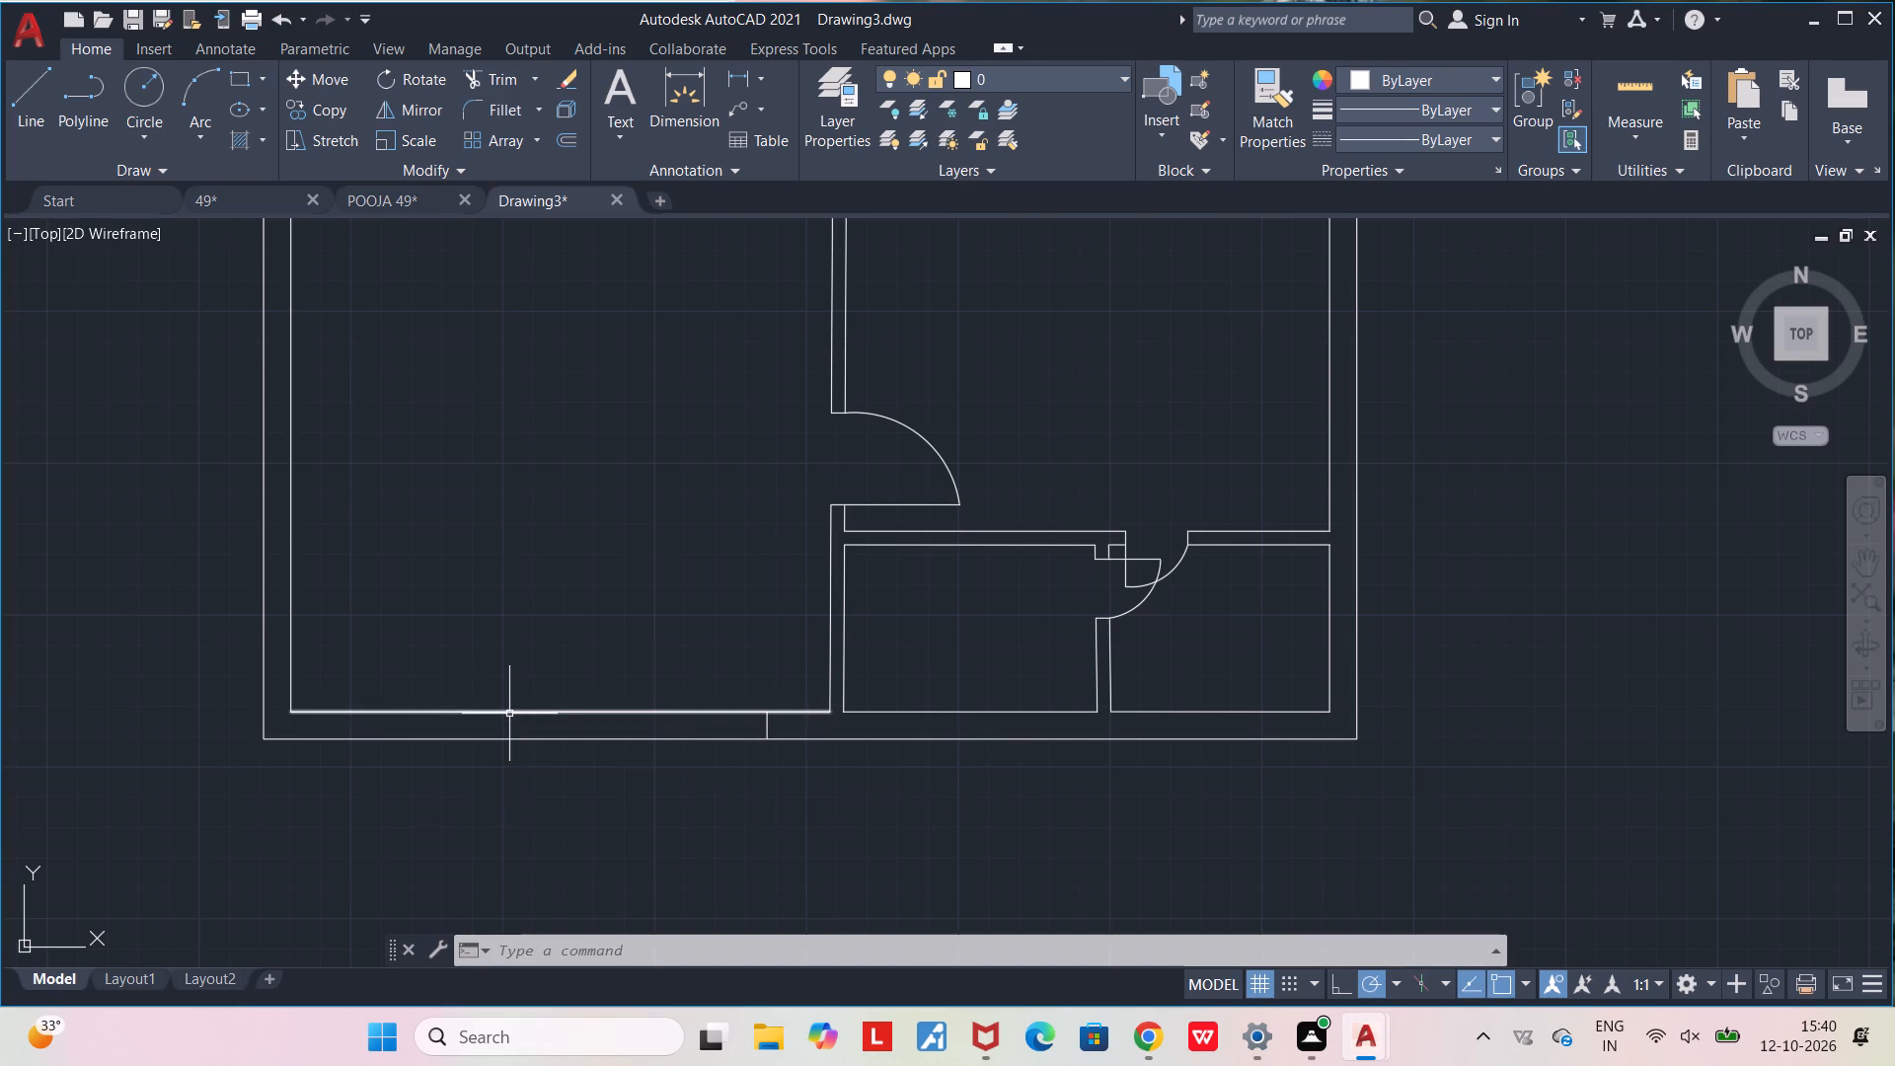
pyautogui.press('Return')
pyautogui.click(509, 714)
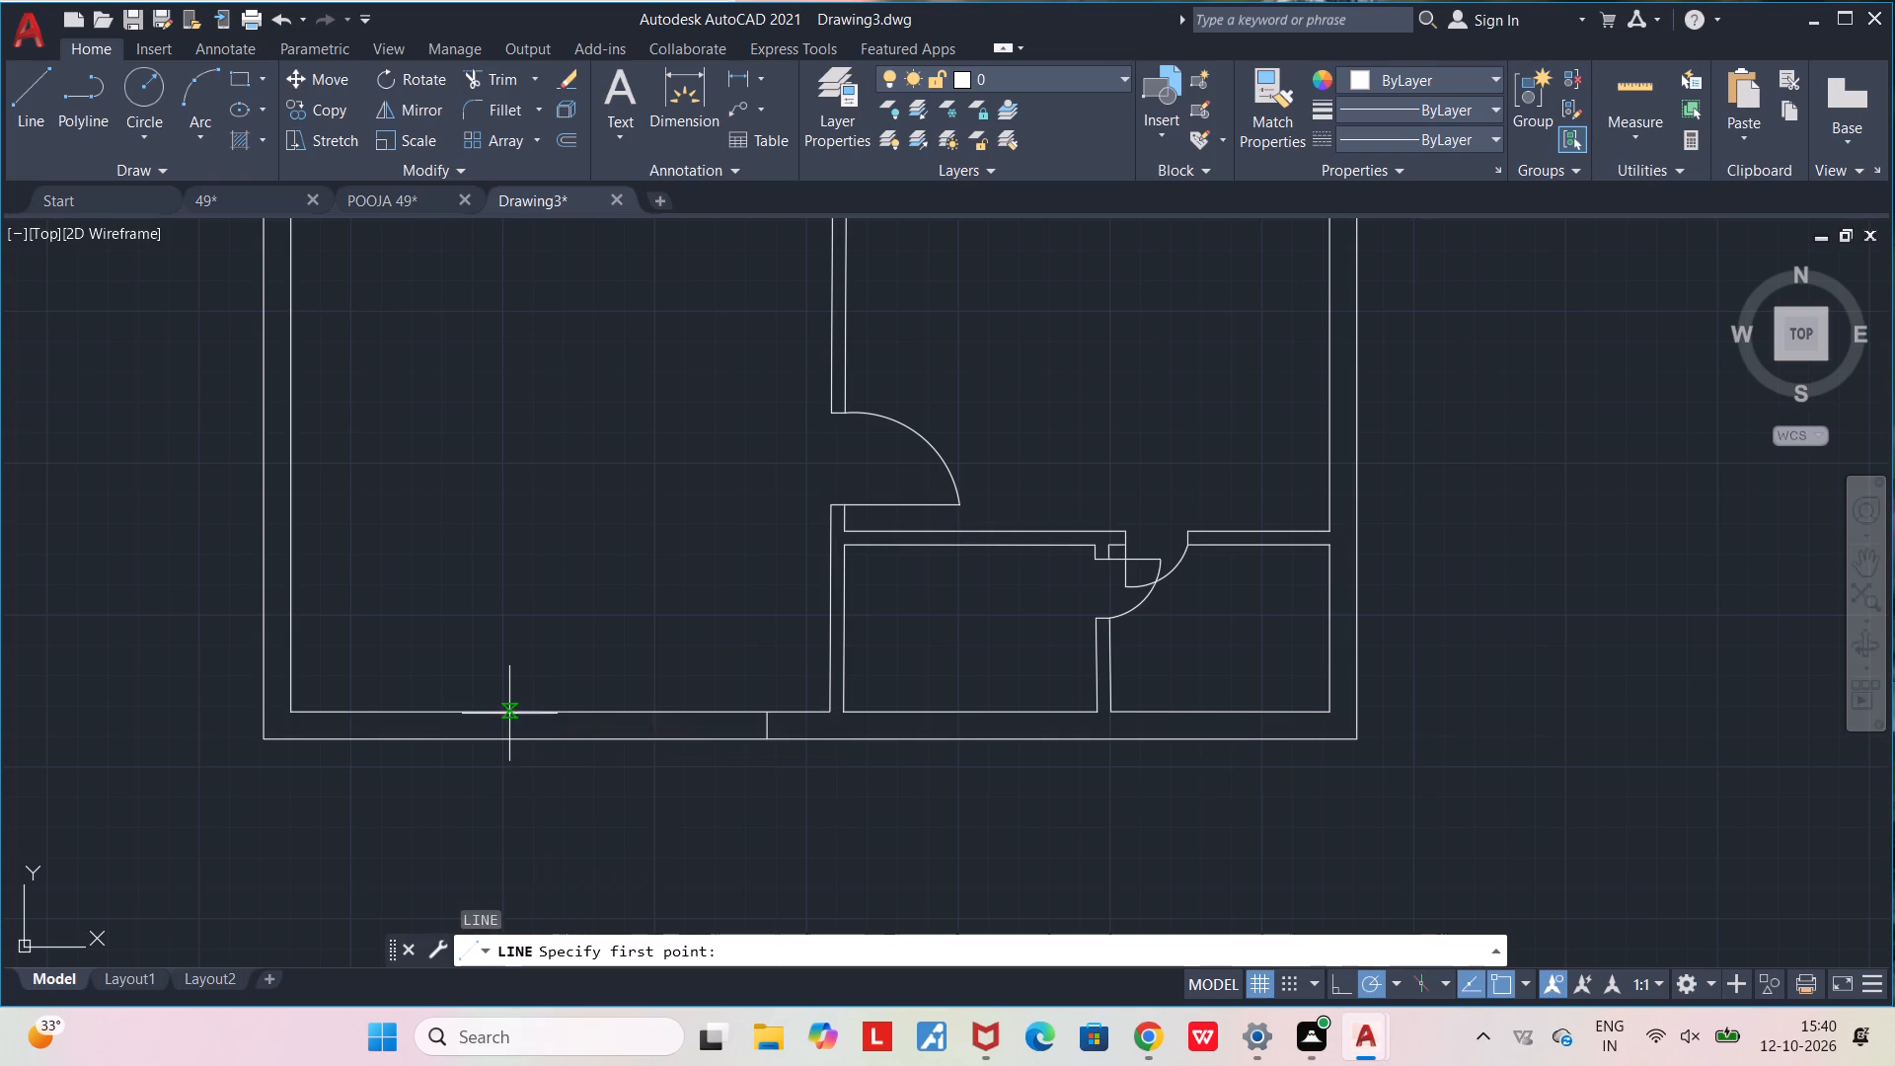
pyautogui.click(510, 760)
pyautogui.press('Escape')
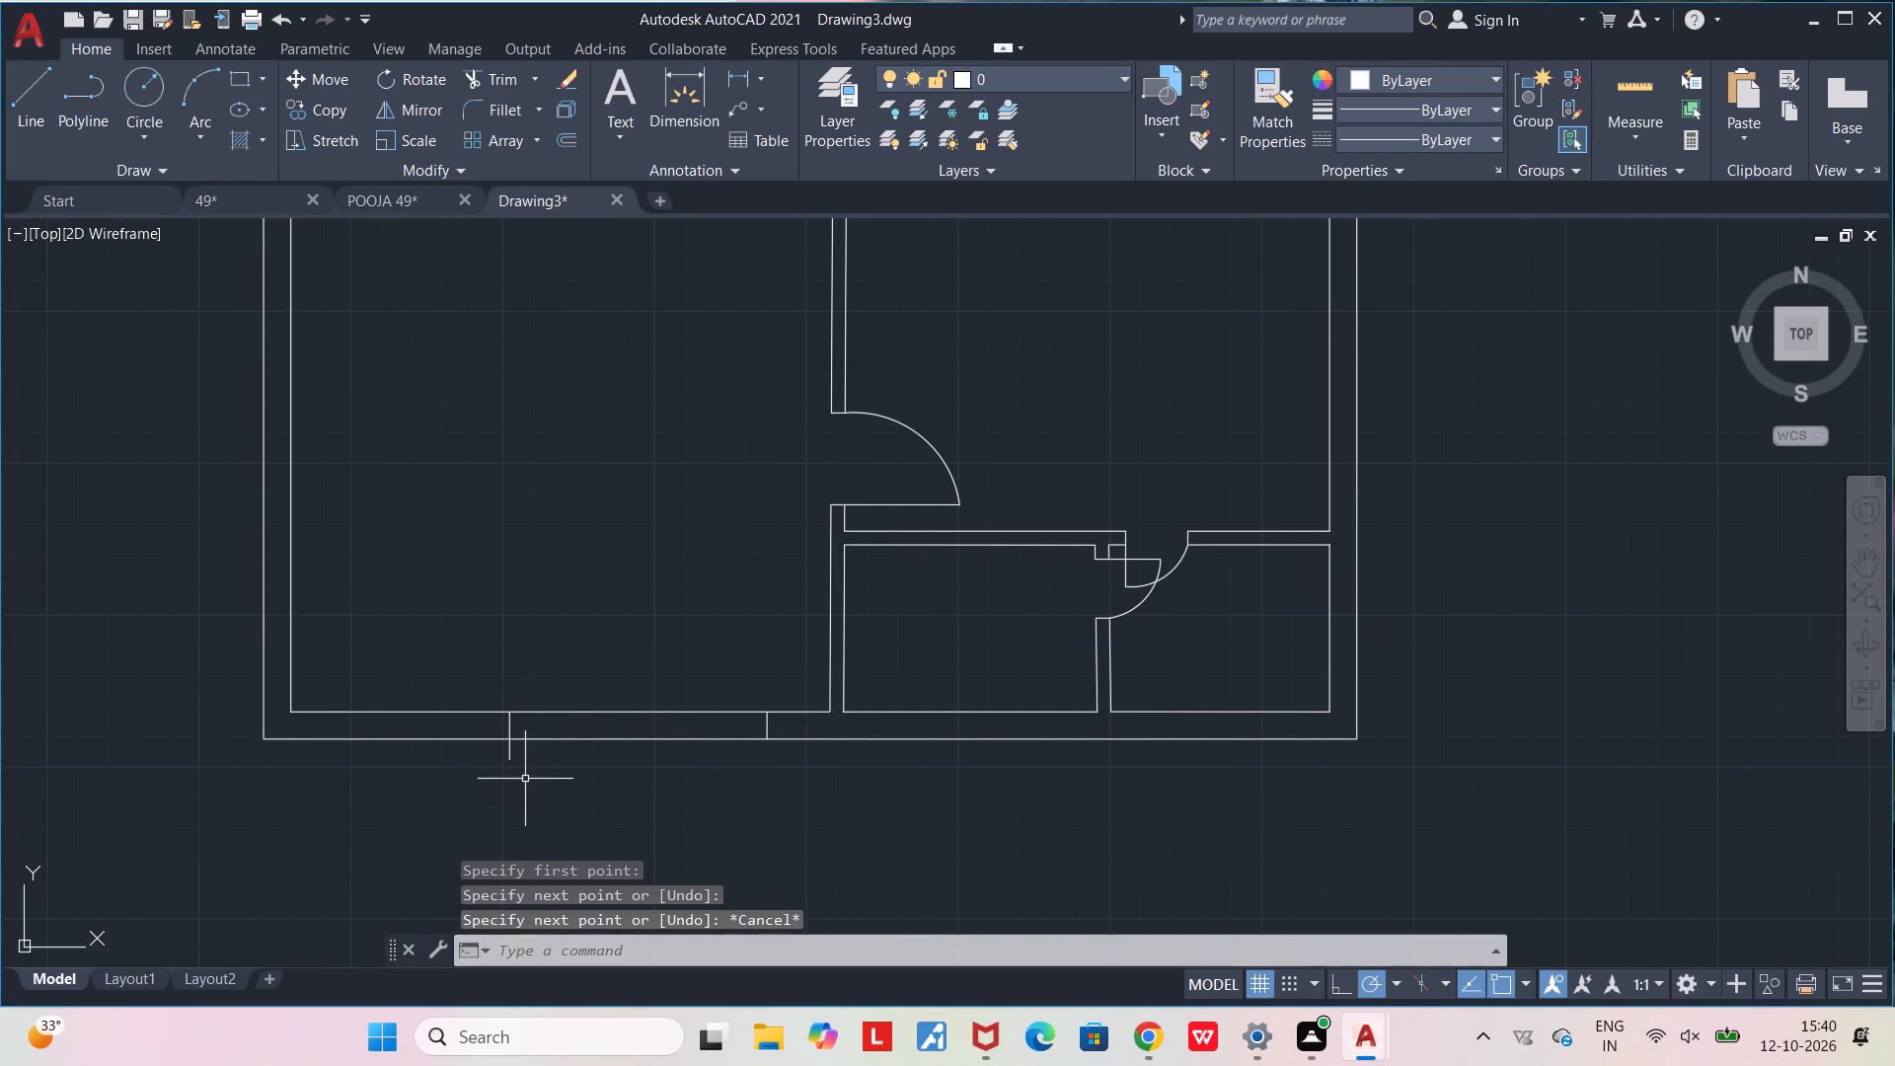
# Trim the second vertical line's overhang below the outer wall line.
pyautogui.write('TR')
pyautogui.press('Return')
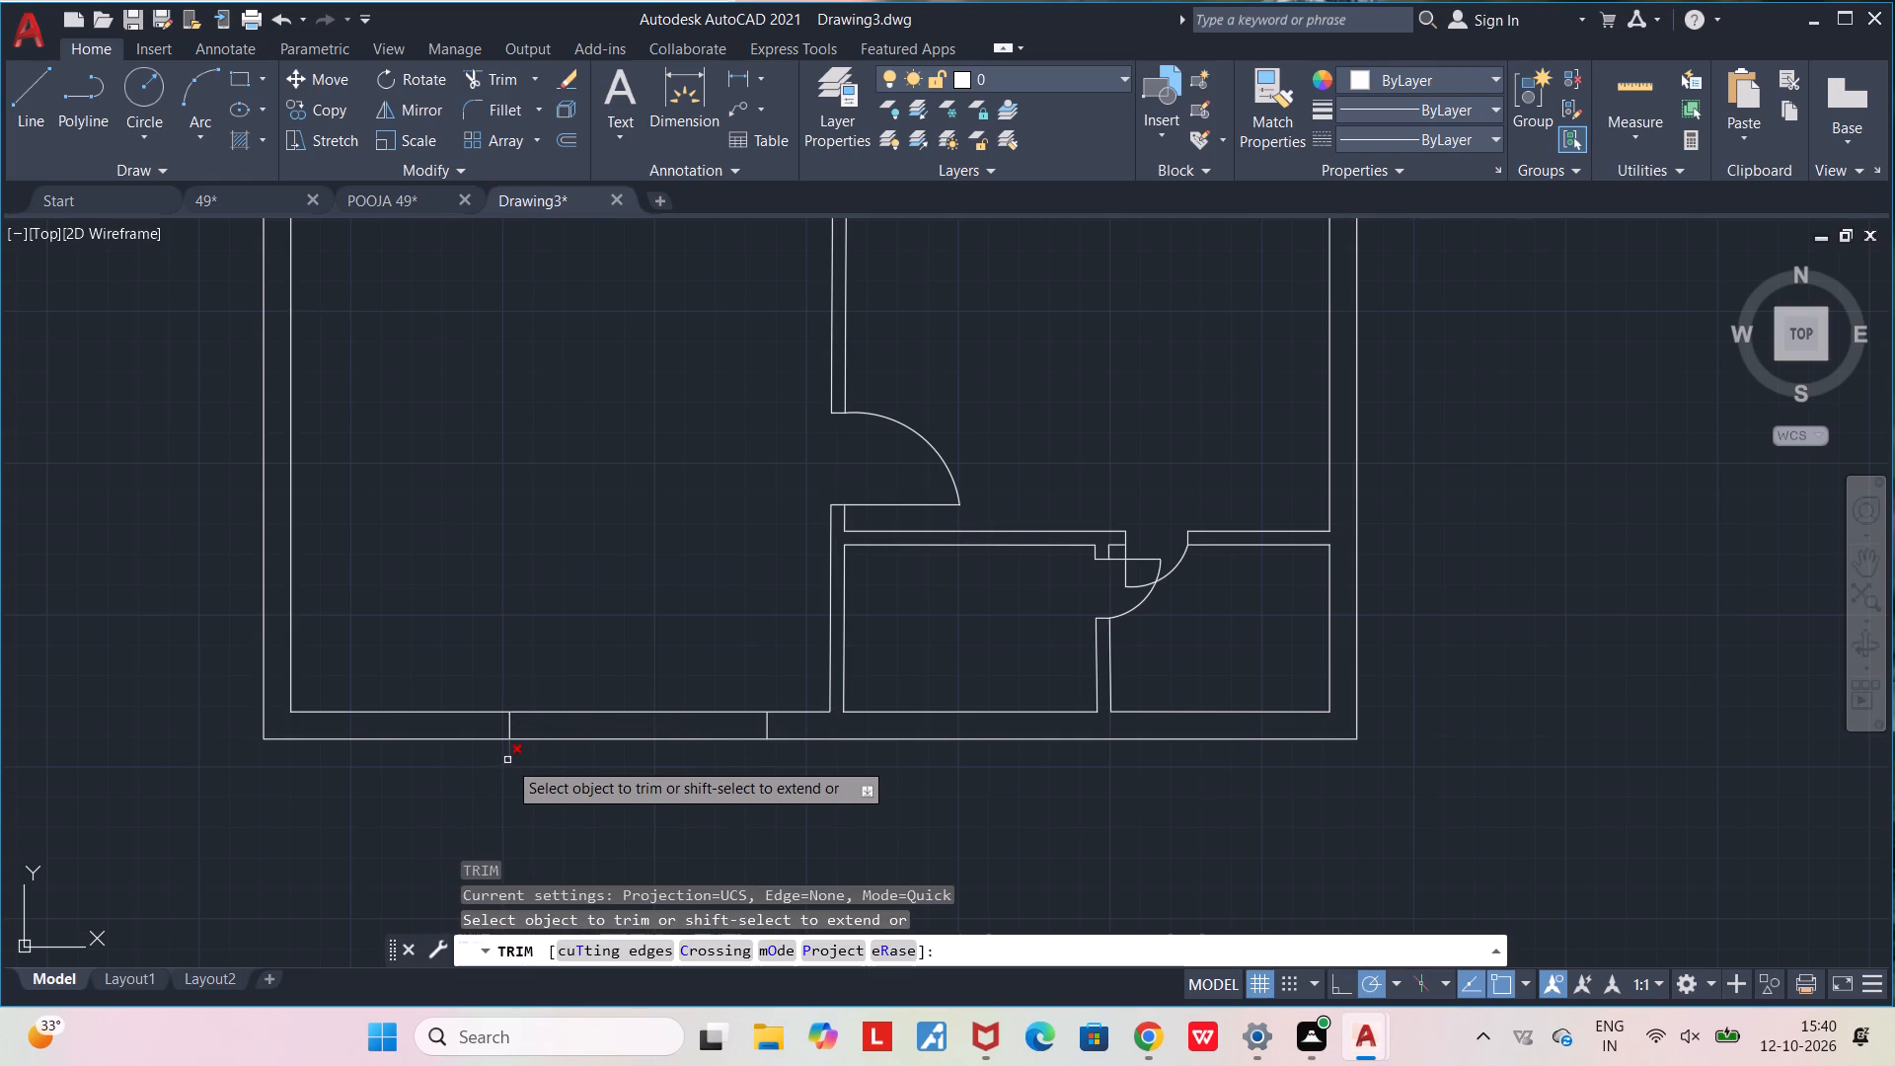
pyautogui.click(507, 758)
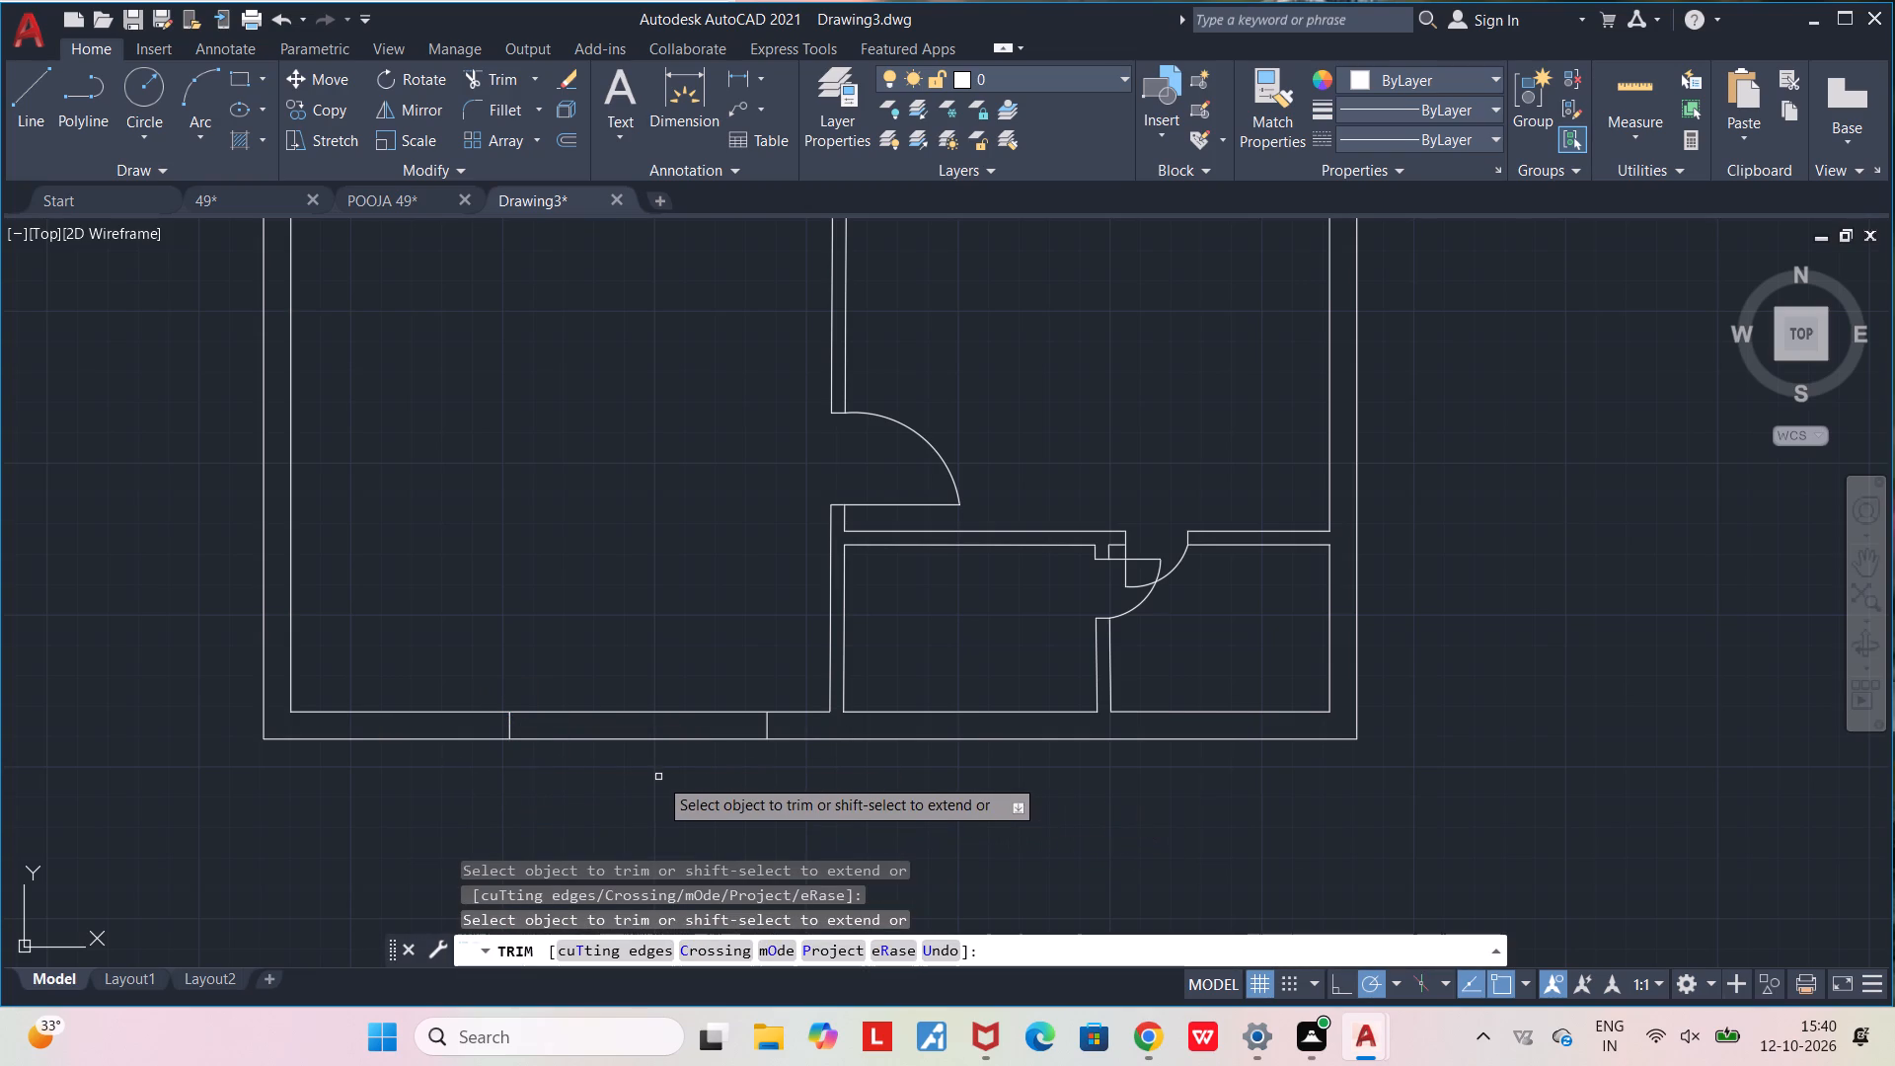
# Draw a vertical line through the bottom outer wall between the two opening lines, from the inner wall line to well below the outer one.
pyautogui.scroll(1, 658, 777)
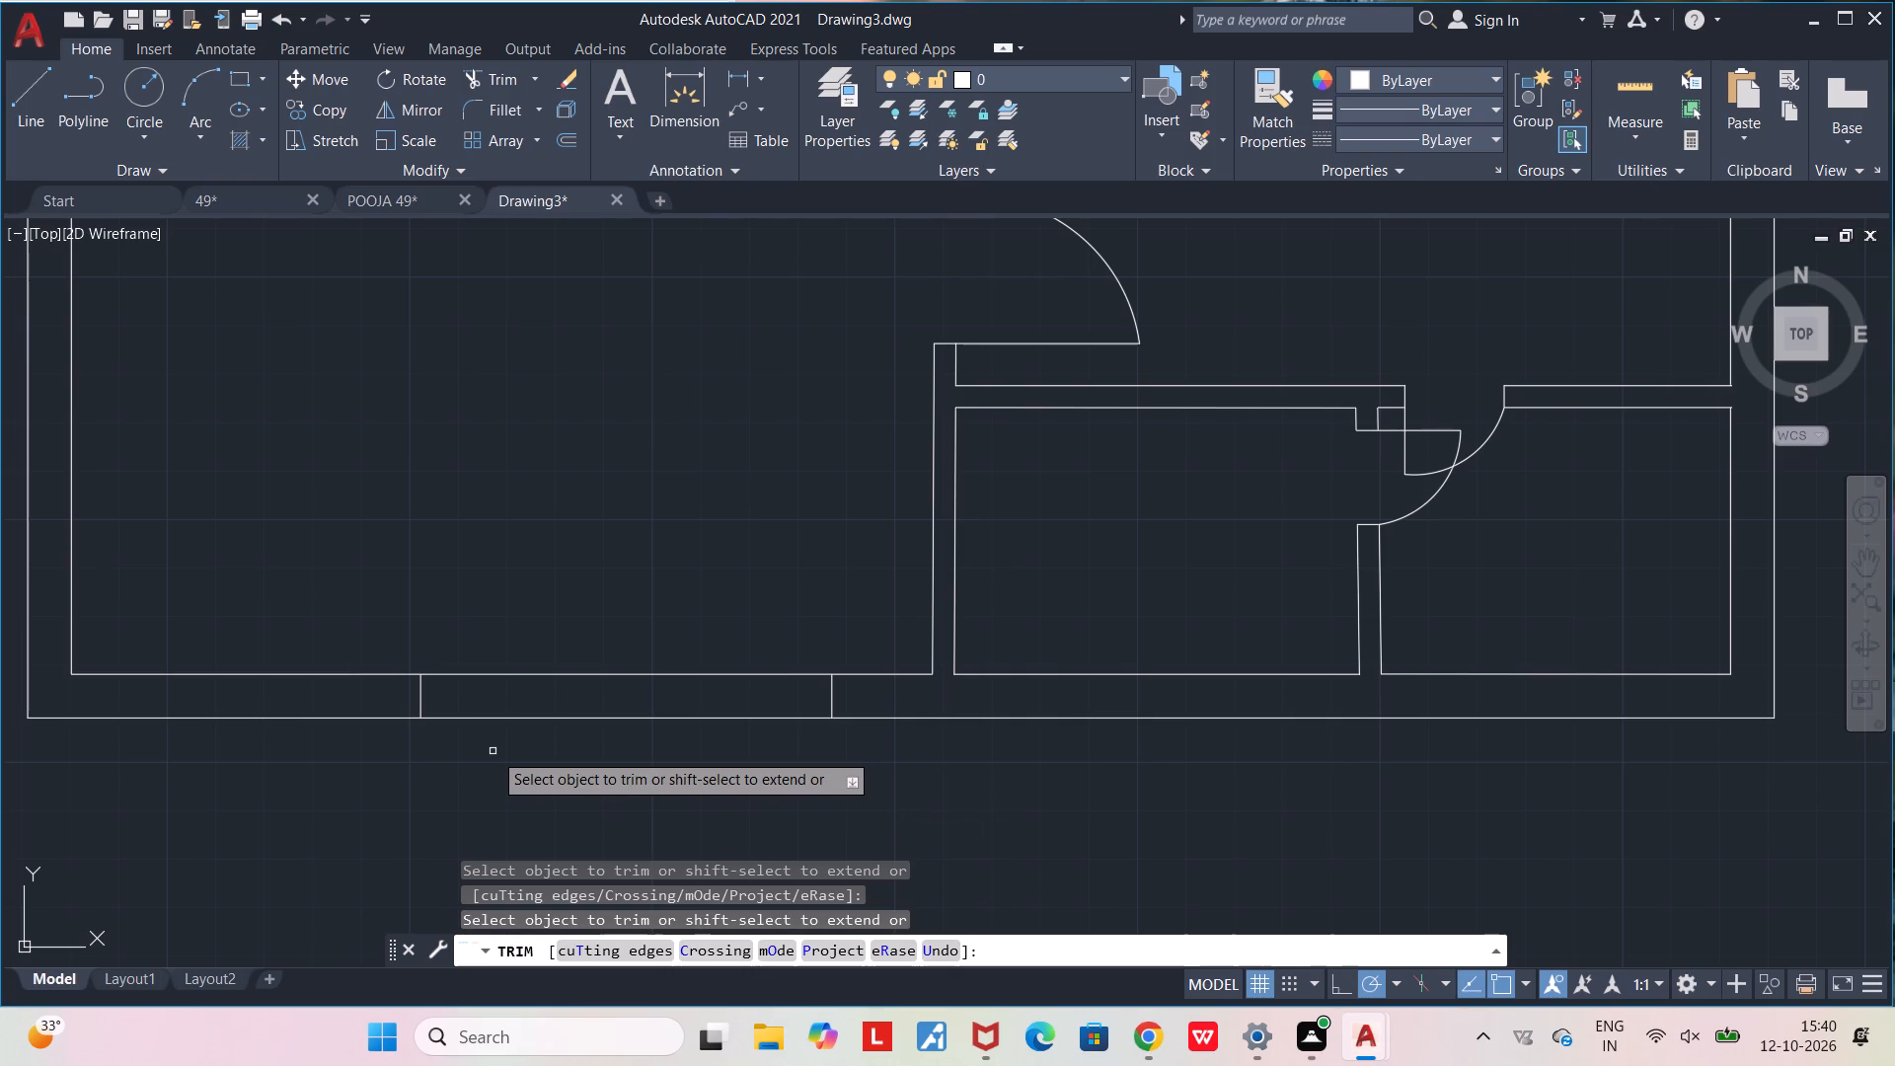
pyautogui.press('BackSpace')
pyautogui.press('BackSpace')
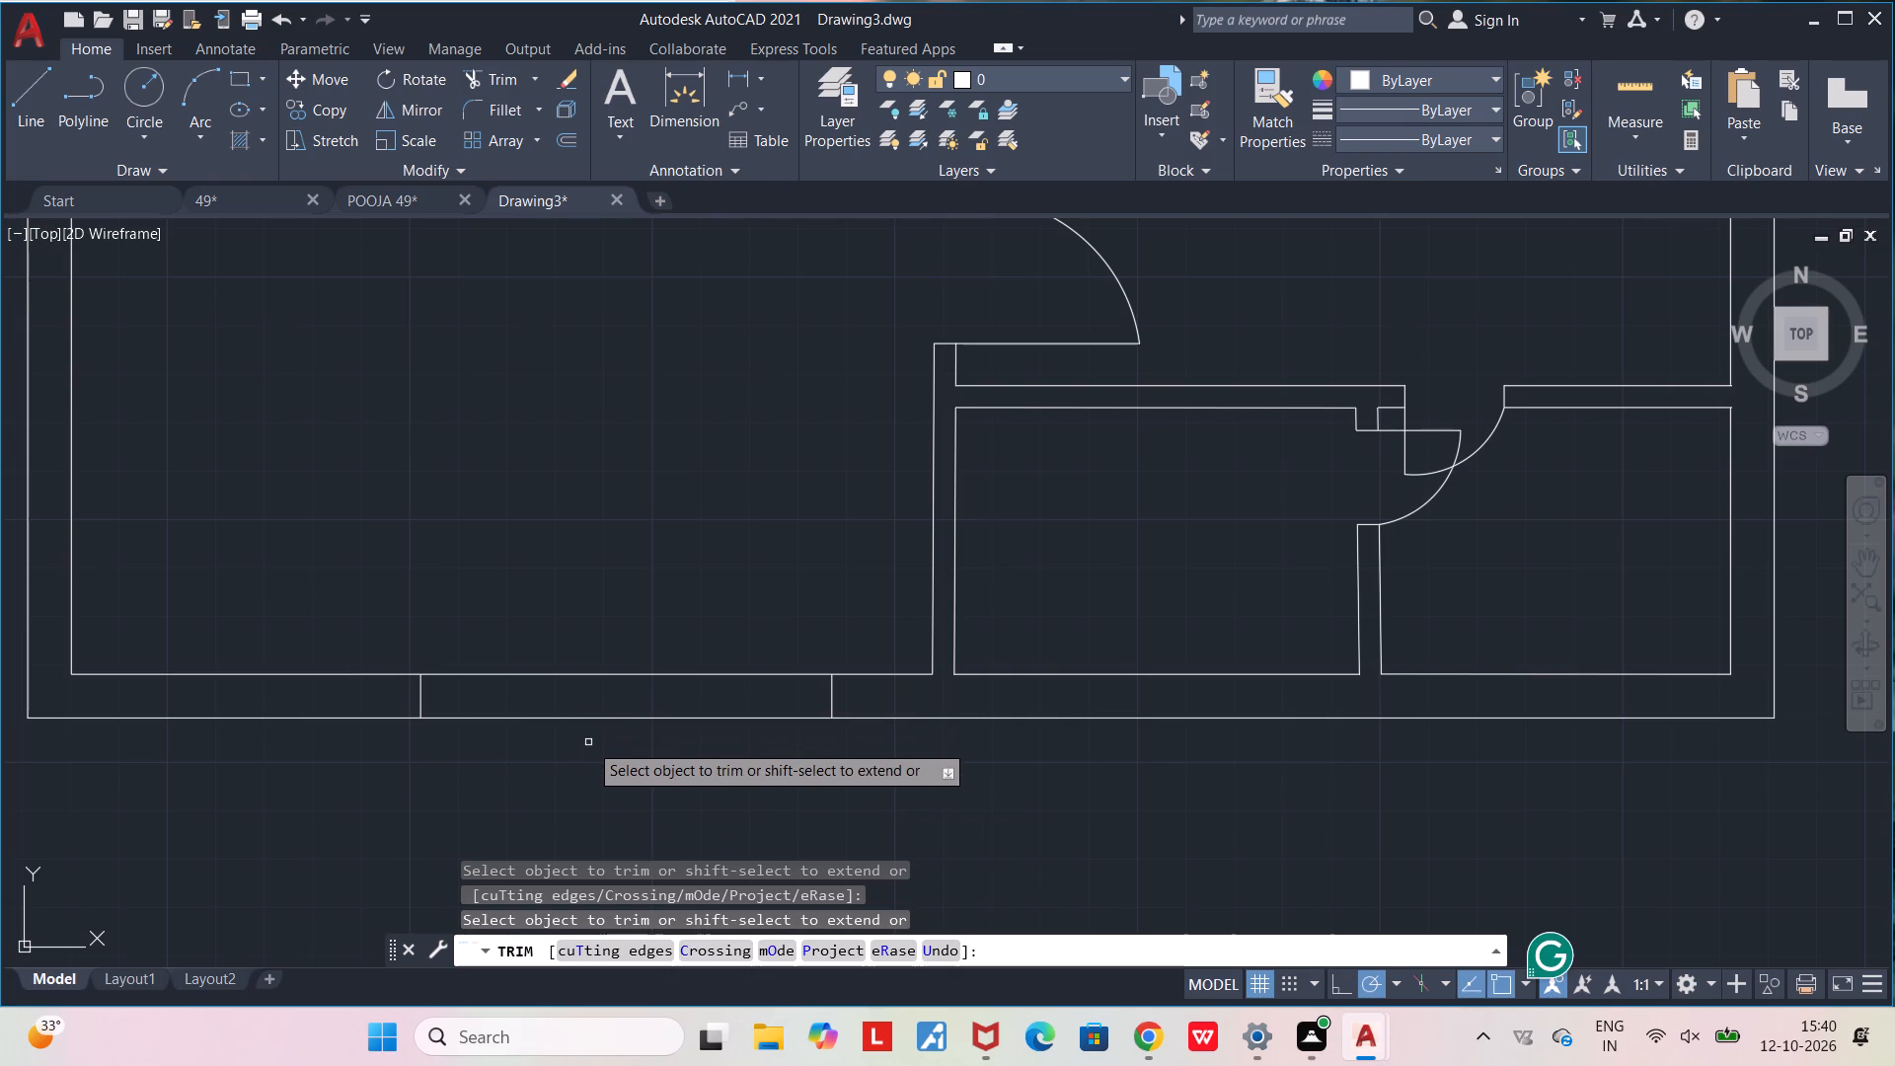
pyautogui.press('l')
pyautogui.press('Return')
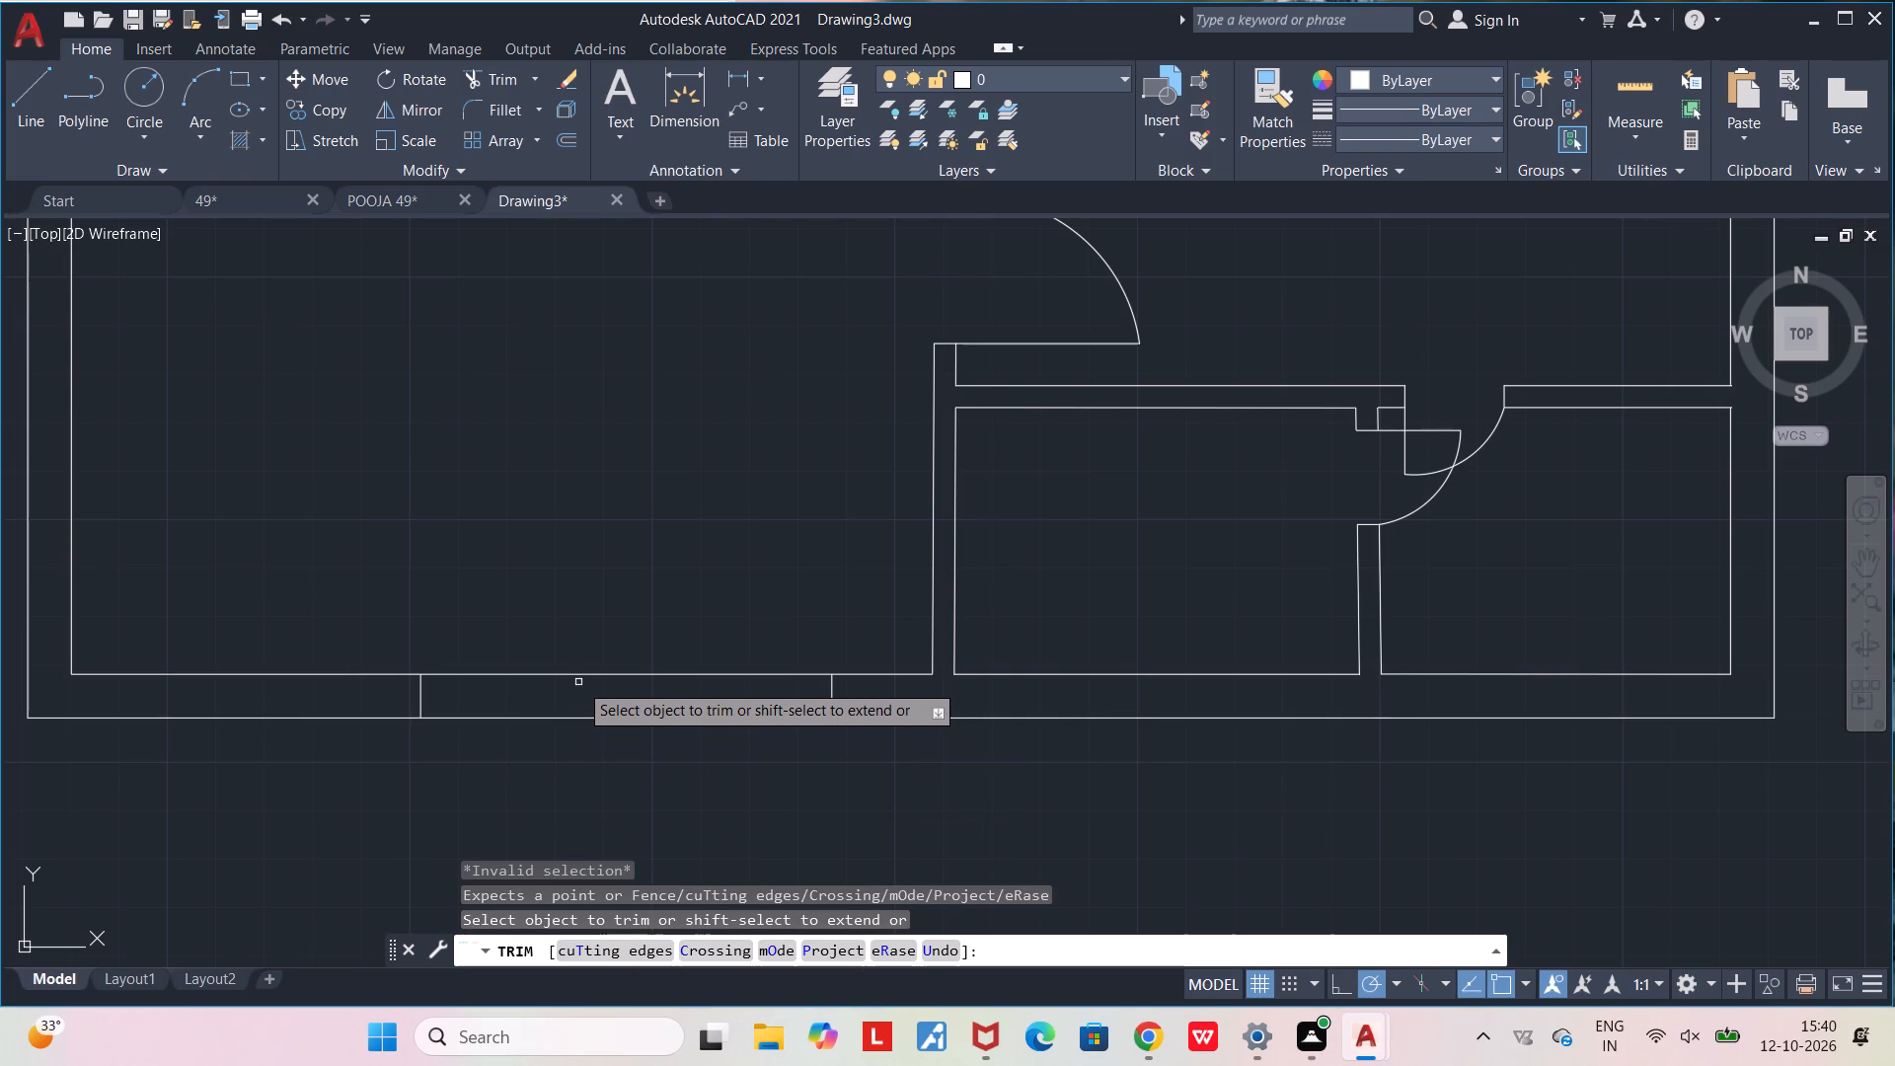
pyautogui.press('Escape')
pyautogui.press('Escape')
pyautogui.press('l')
pyautogui.press('Return')
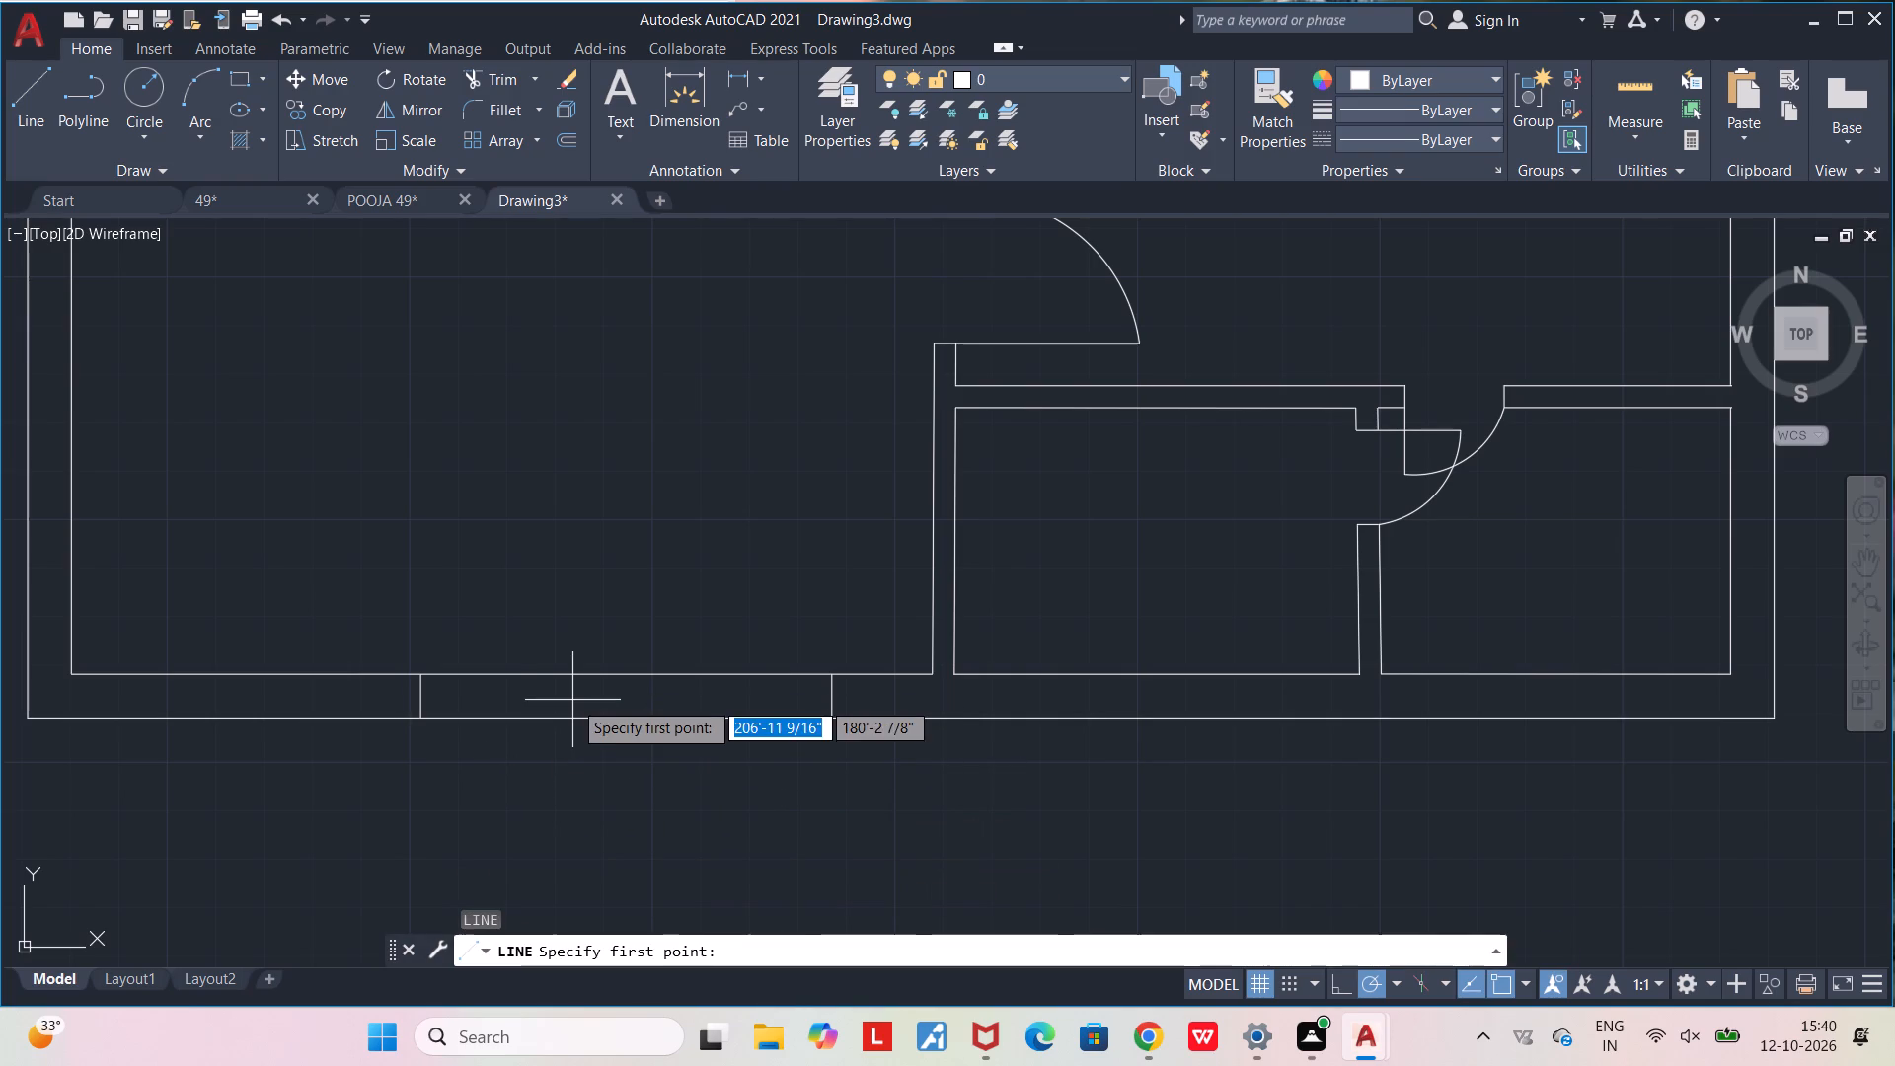
pyautogui.click(588, 674)
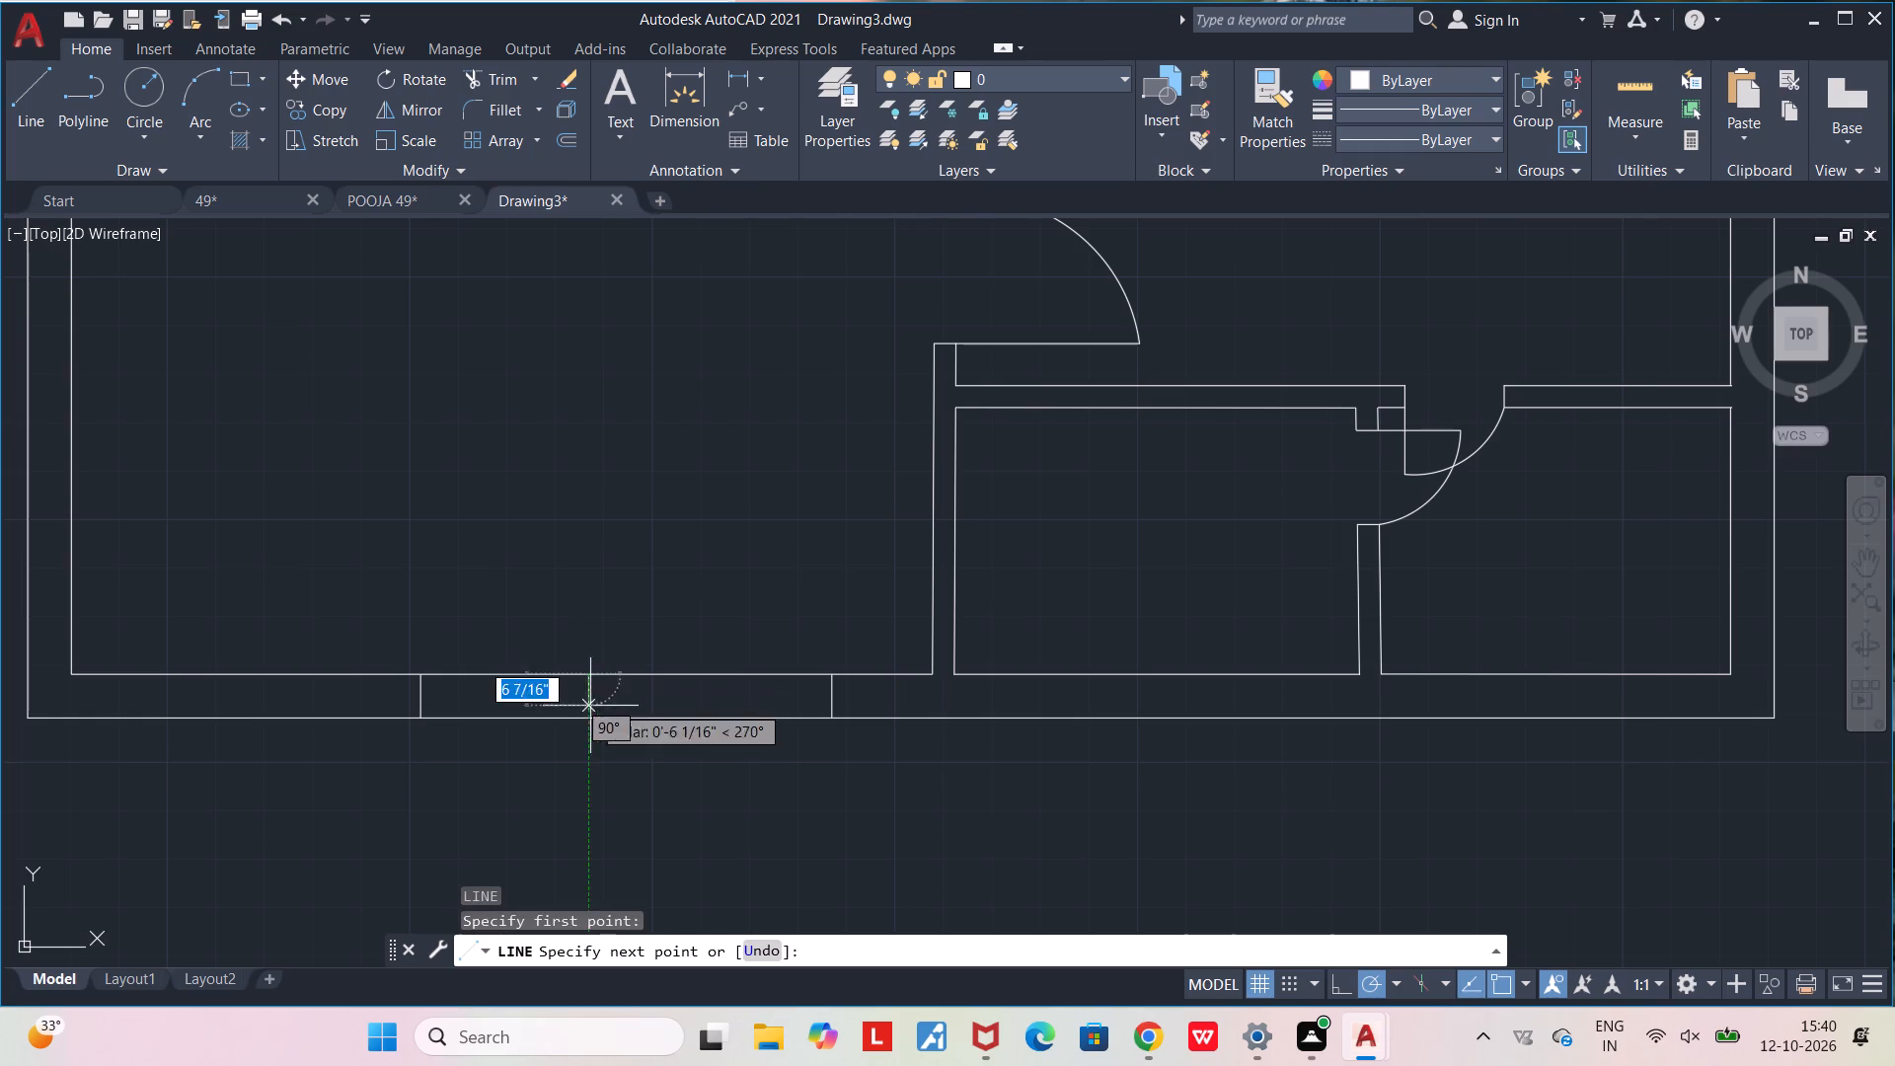
pyautogui.click(586, 717)
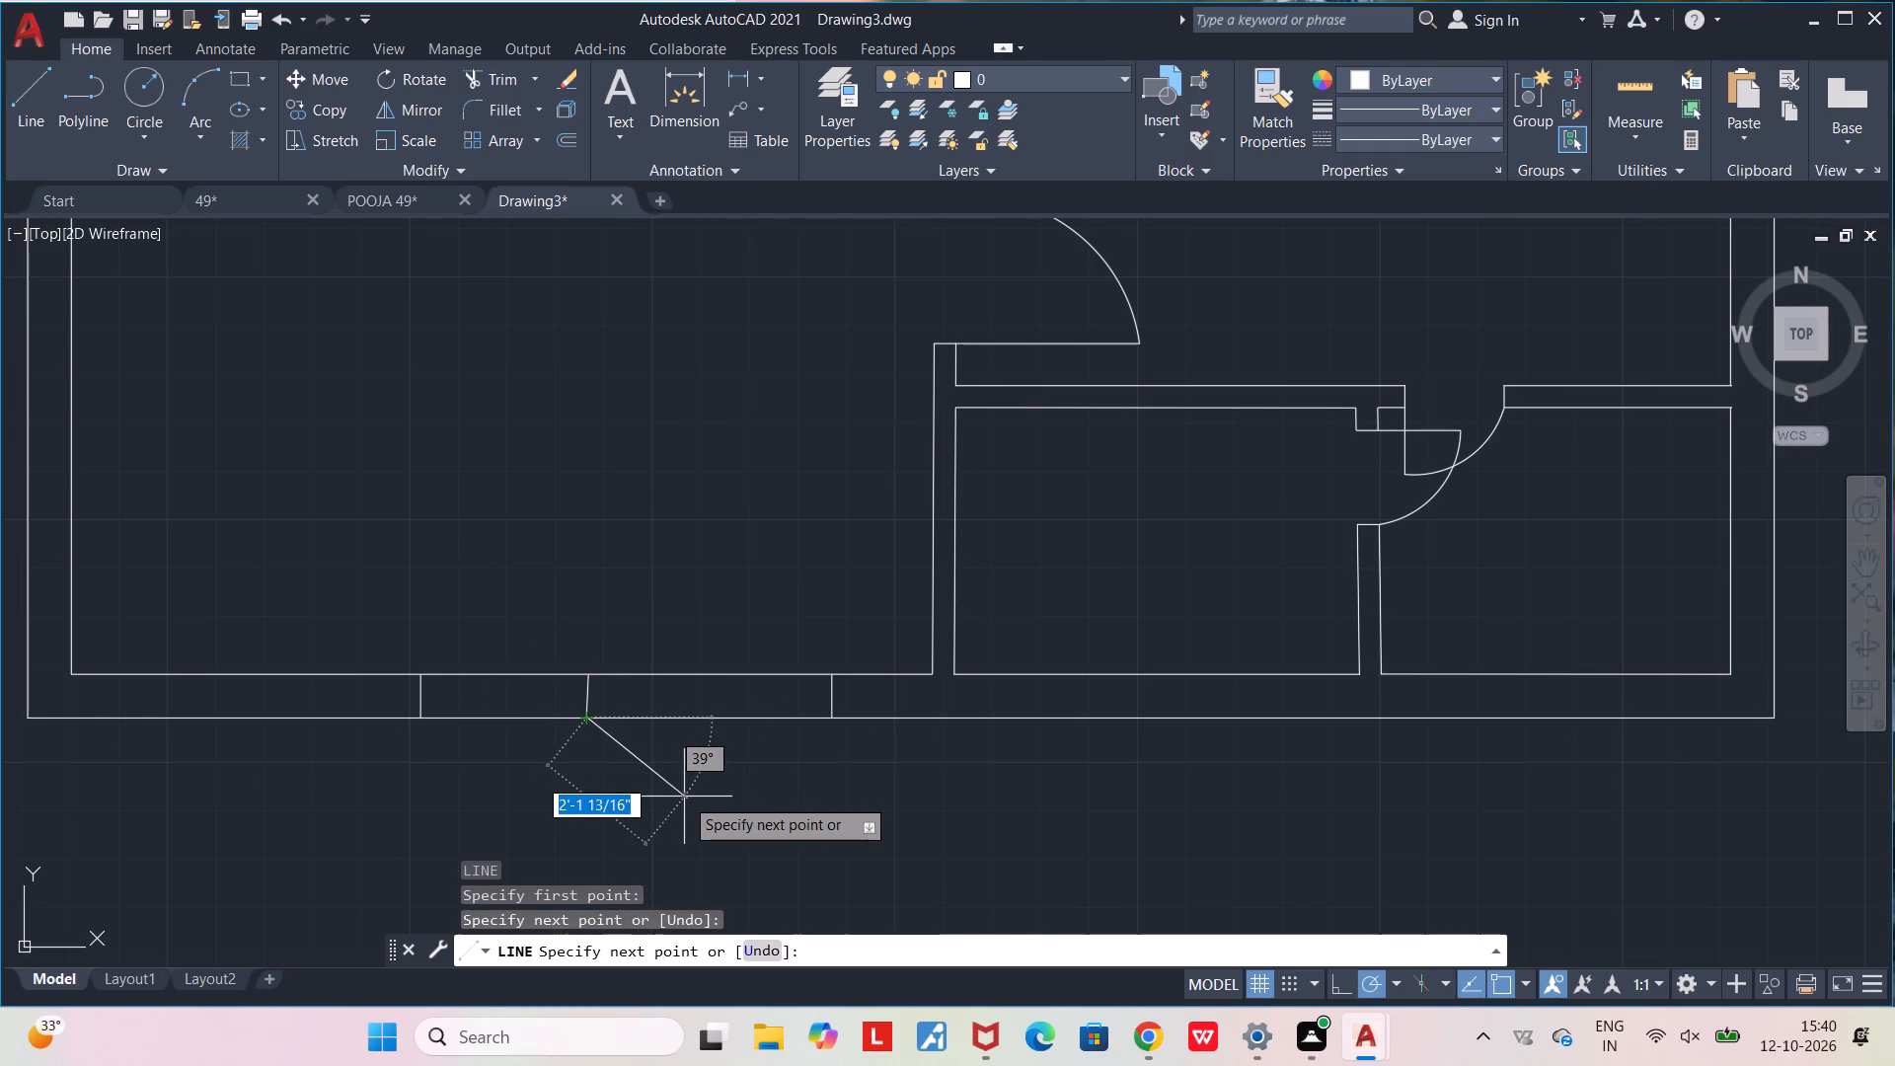
pyautogui.hotkey('ctrl', 'z')
pyautogui.click(589, 828)
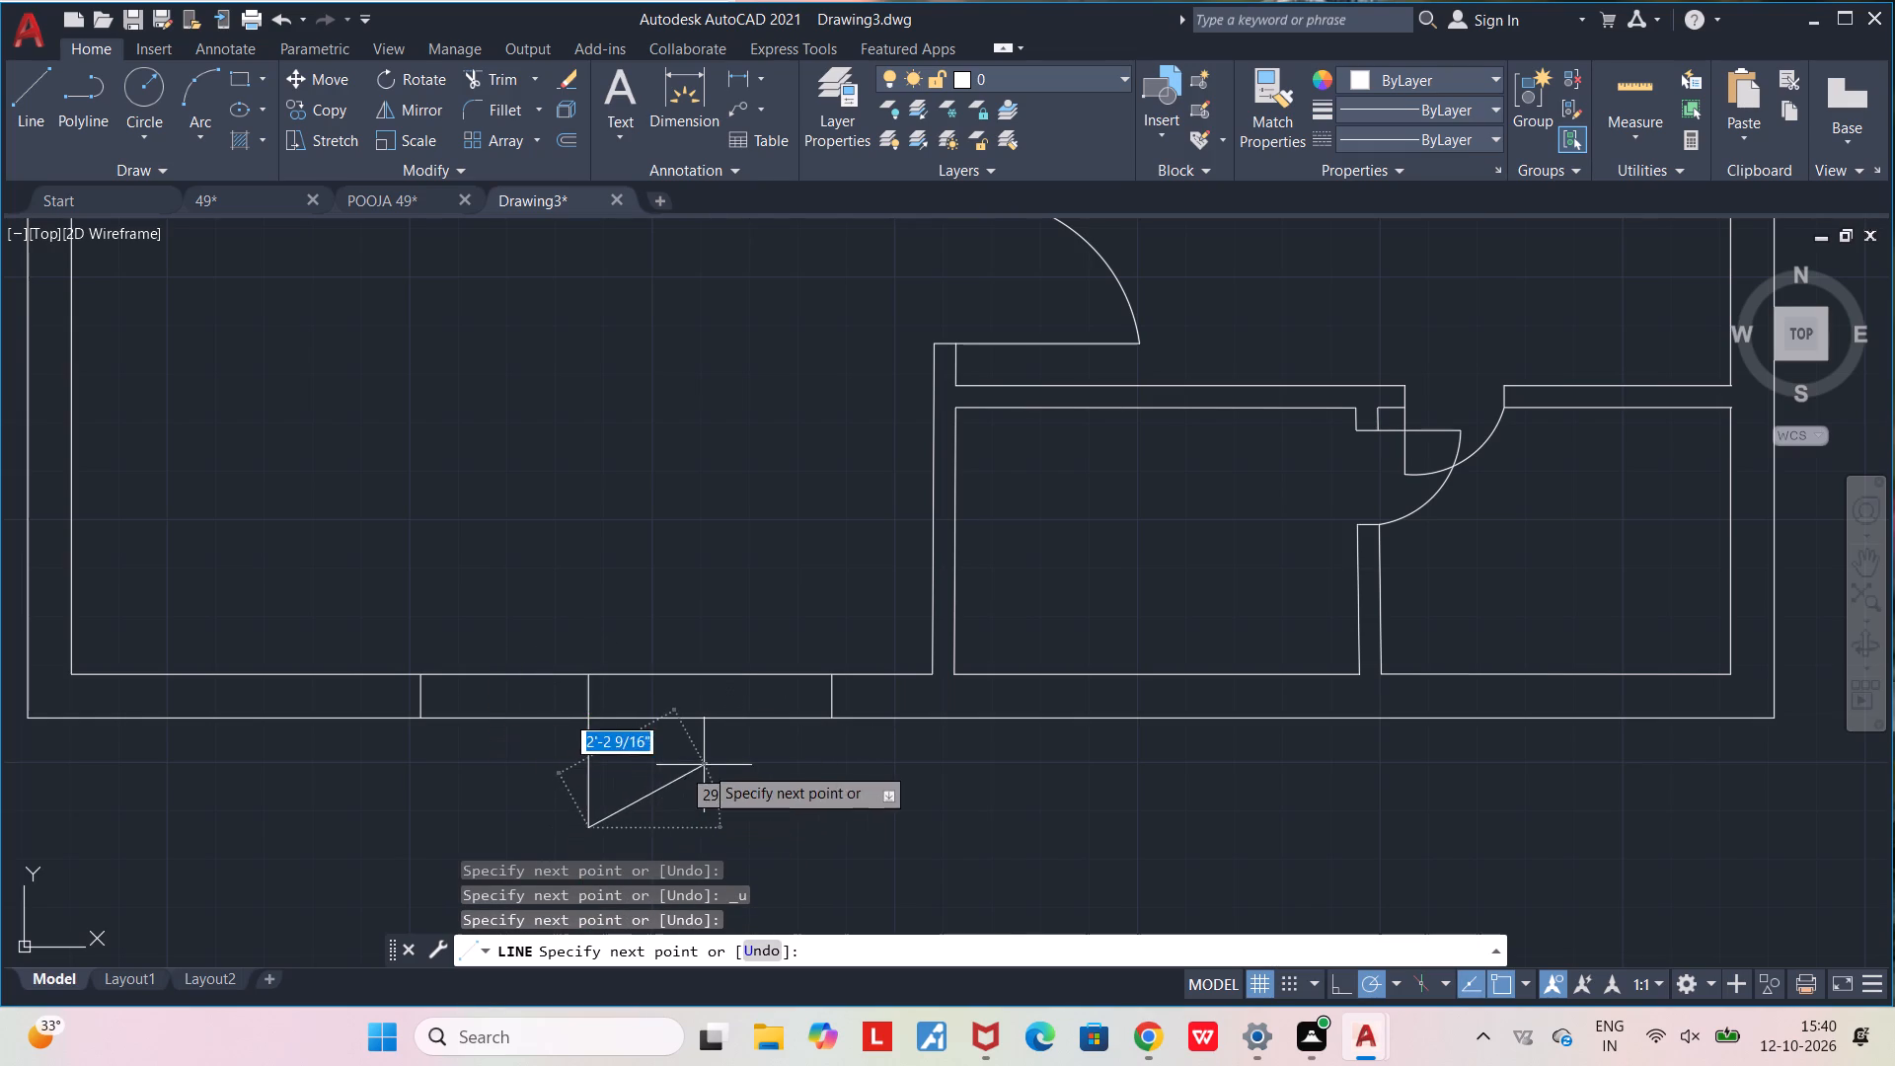
pyautogui.press('Escape')
# Draw a second, parallel vertical line just right of it, from the inner wall line to below the outer wall line.
pyautogui.press('l')
pyautogui.press('Return')
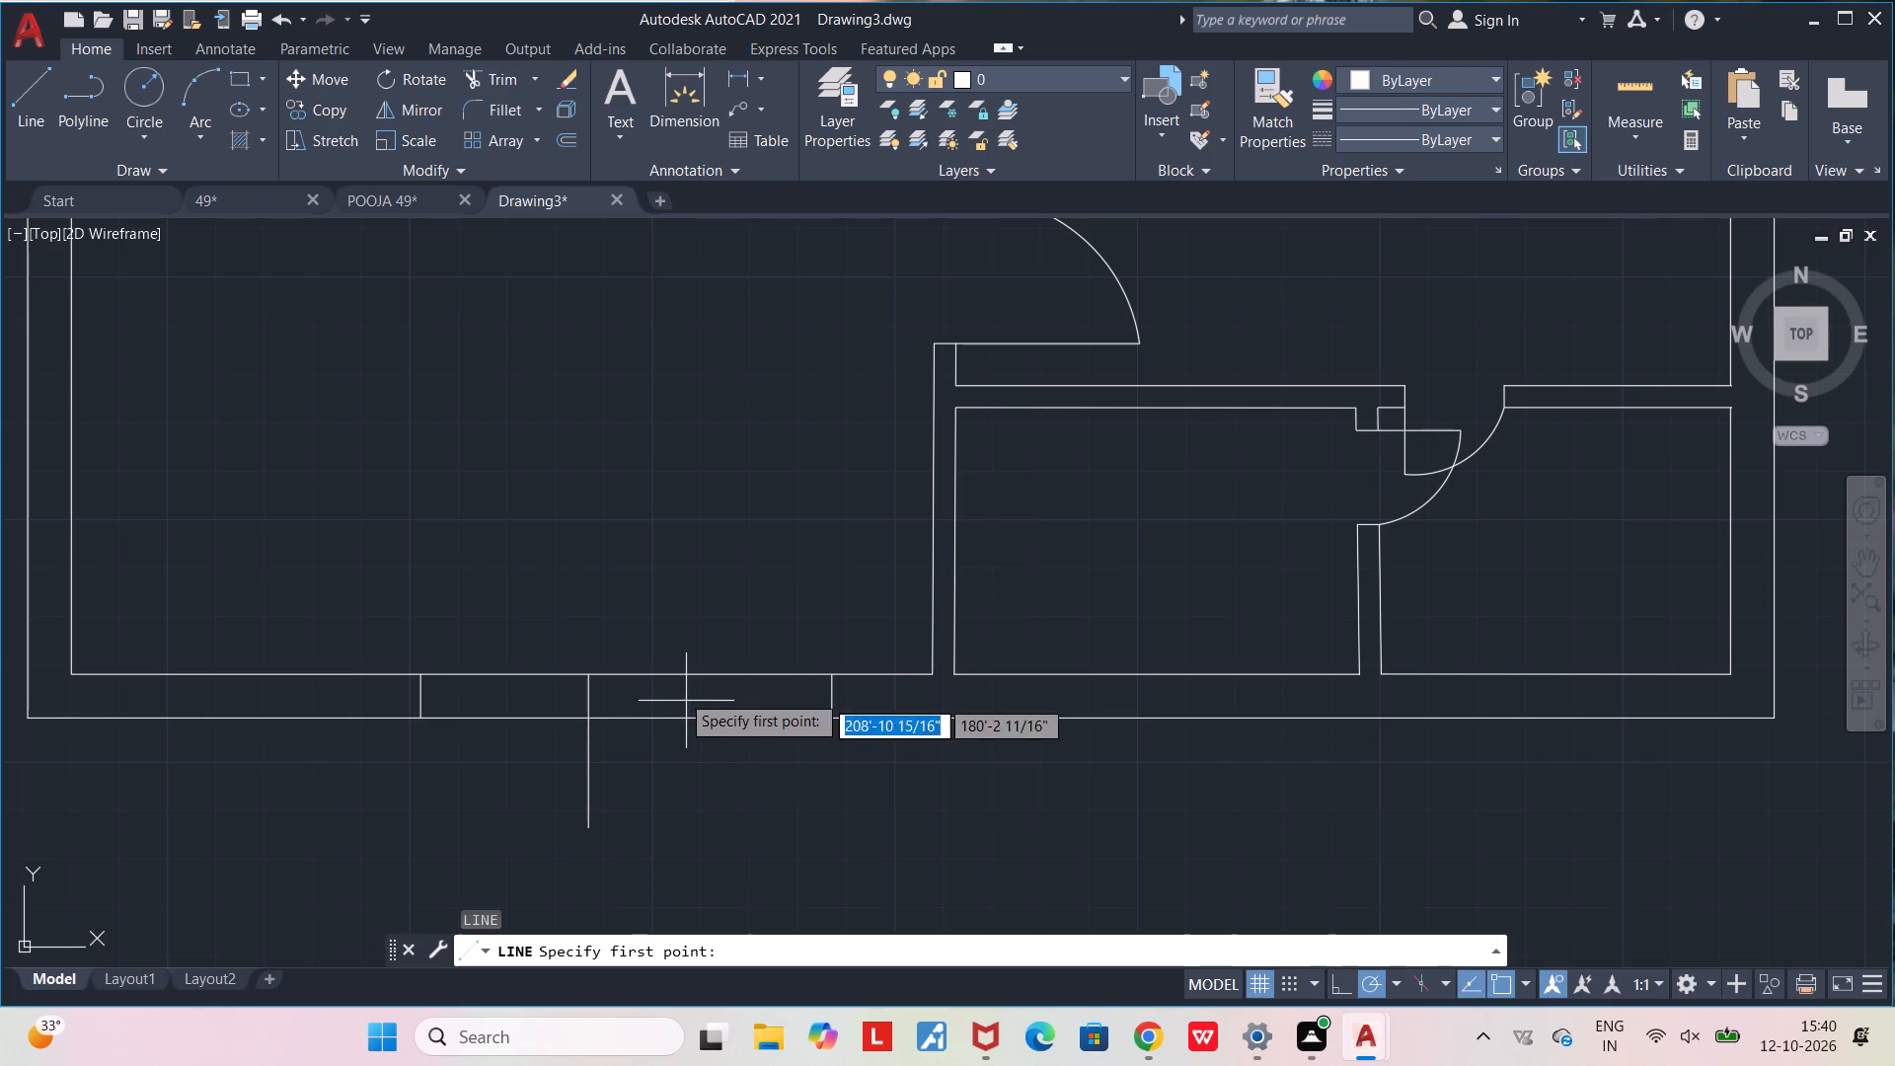
pyautogui.click(646, 678)
pyautogui.click(655, 791)
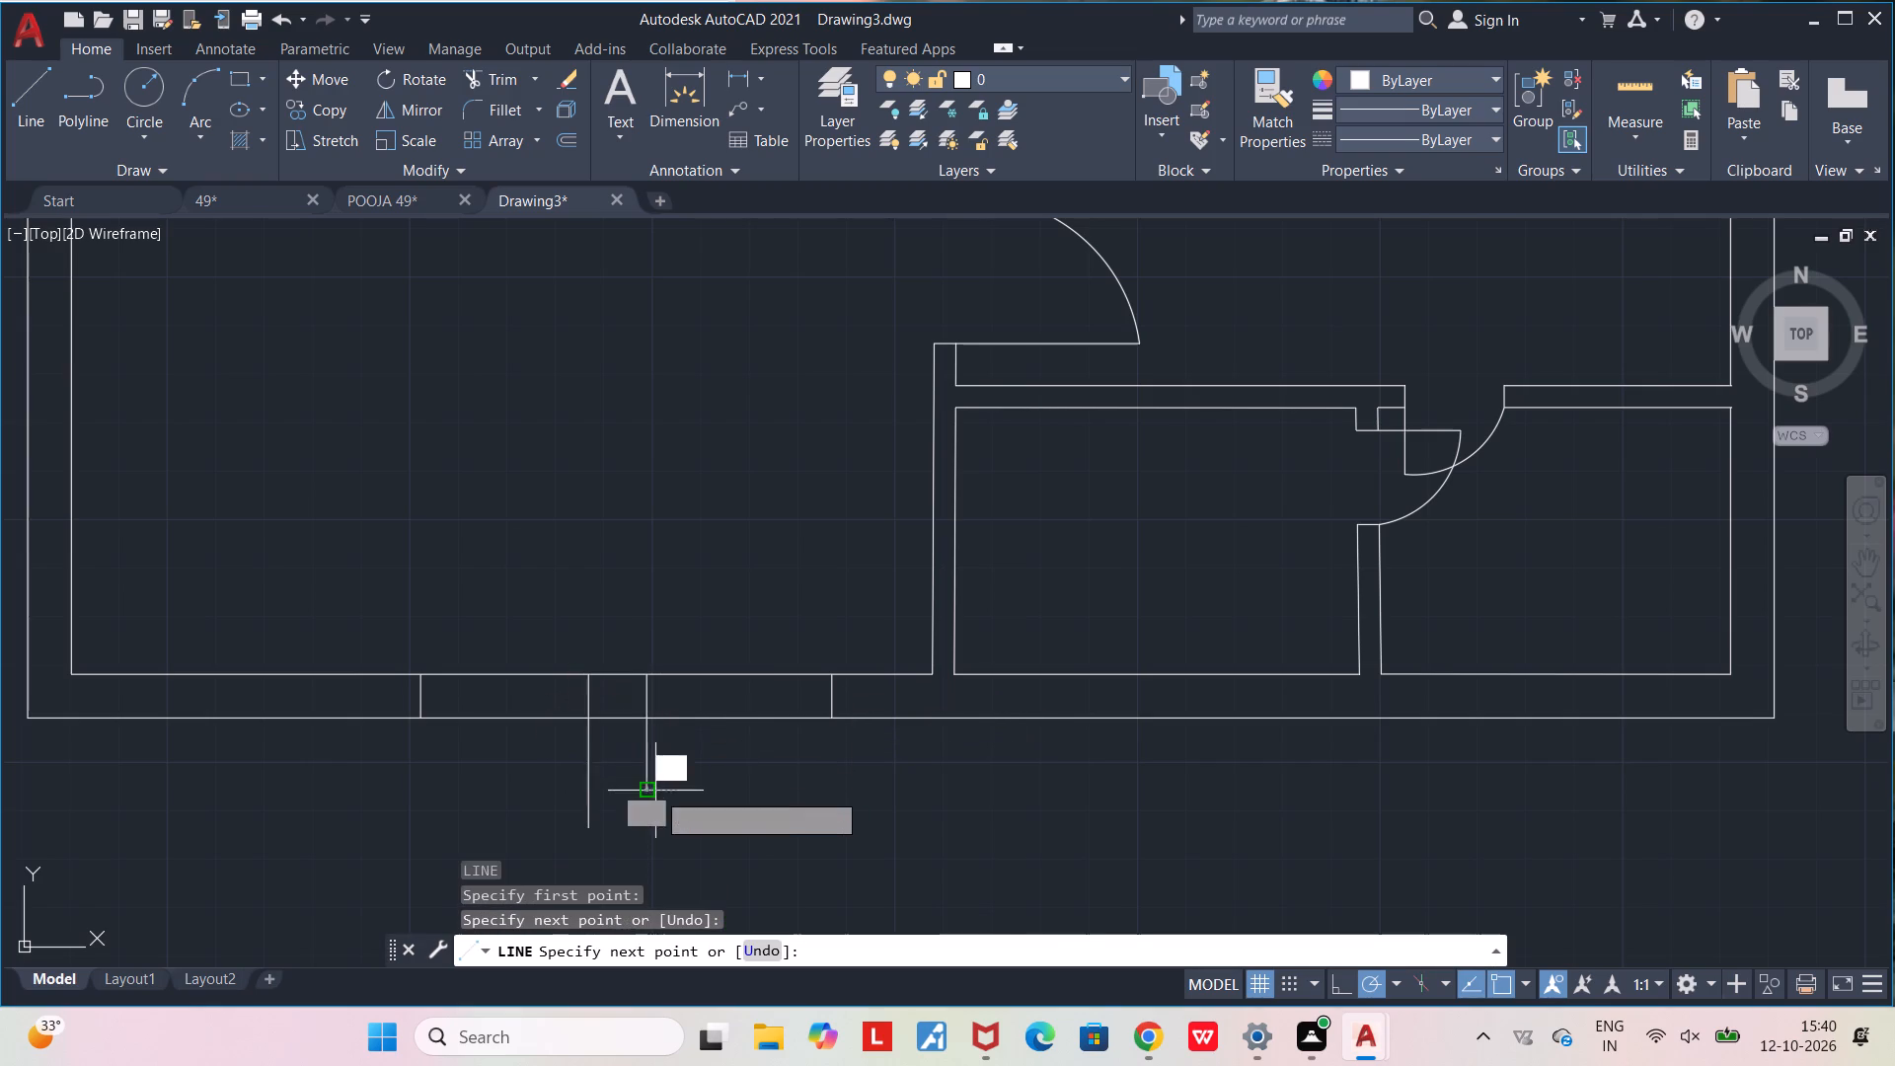
pyautogui.press('Escape')
pyautogui.press('Escape')
# Trim both lines' overhangs below the outer wall and the wall lines on either side, leaving a small block mid-opening.
pyautogui.write('TR')
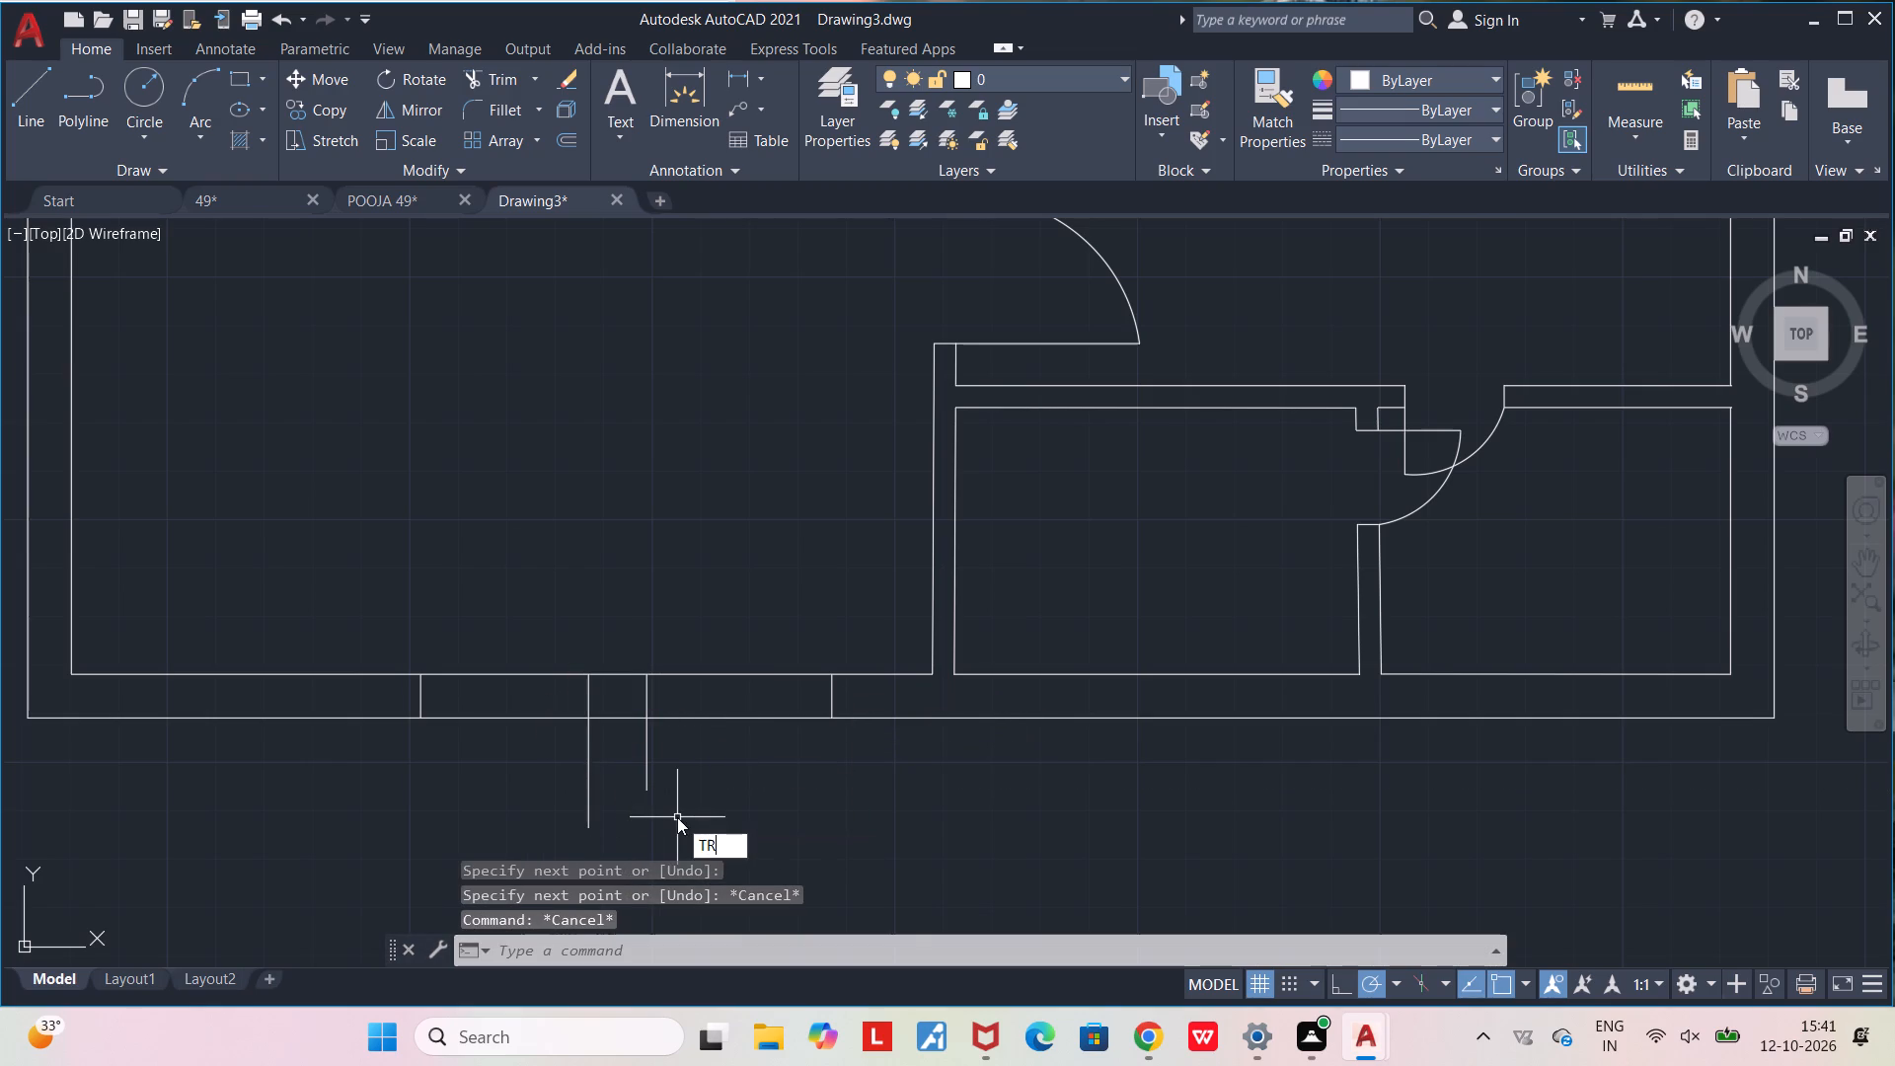
pyautogui.press('Return')
pyautogui.moveTo(650, 750); pyautogui.dragTo(518, 788)
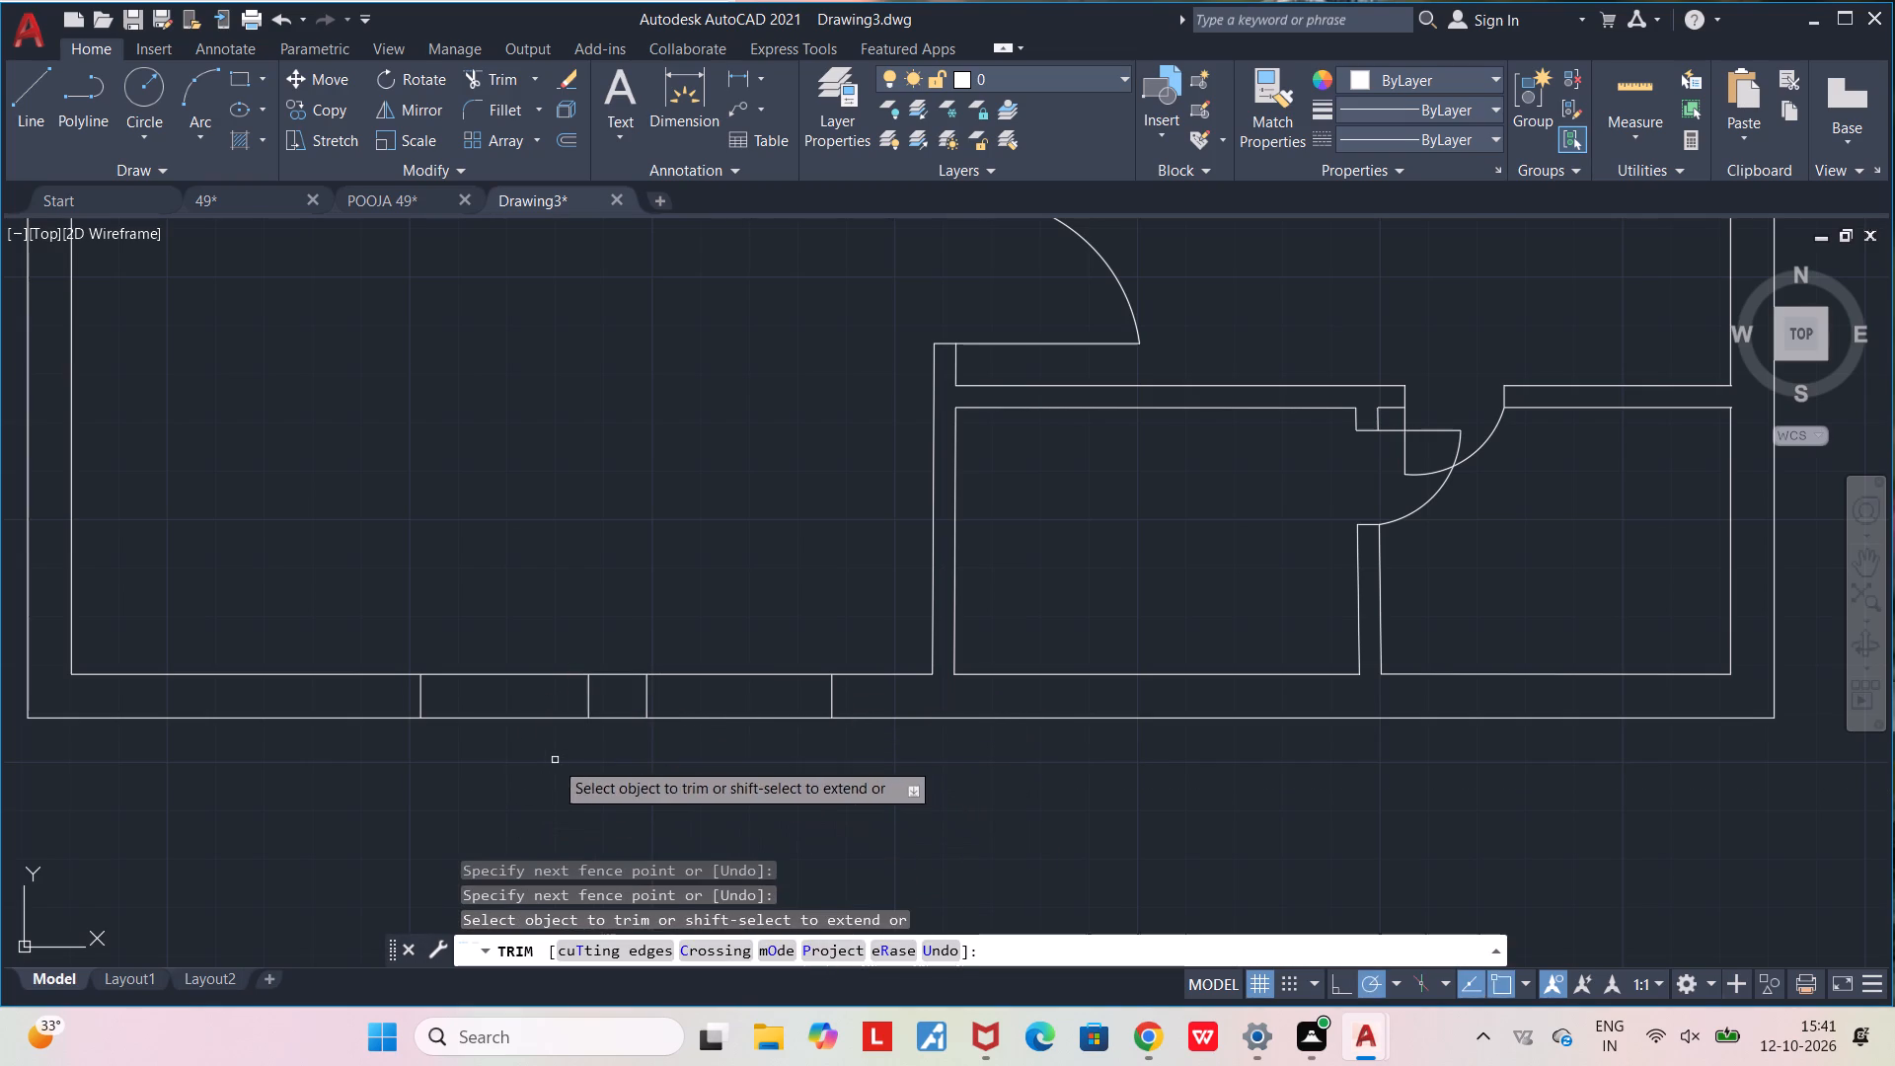
pyautogui.moveTo(535, 761); pyautogui.dragTo(503, 587)
pyautogui.moveTo(692, 741); pyautogui.dragTo(756, 625)
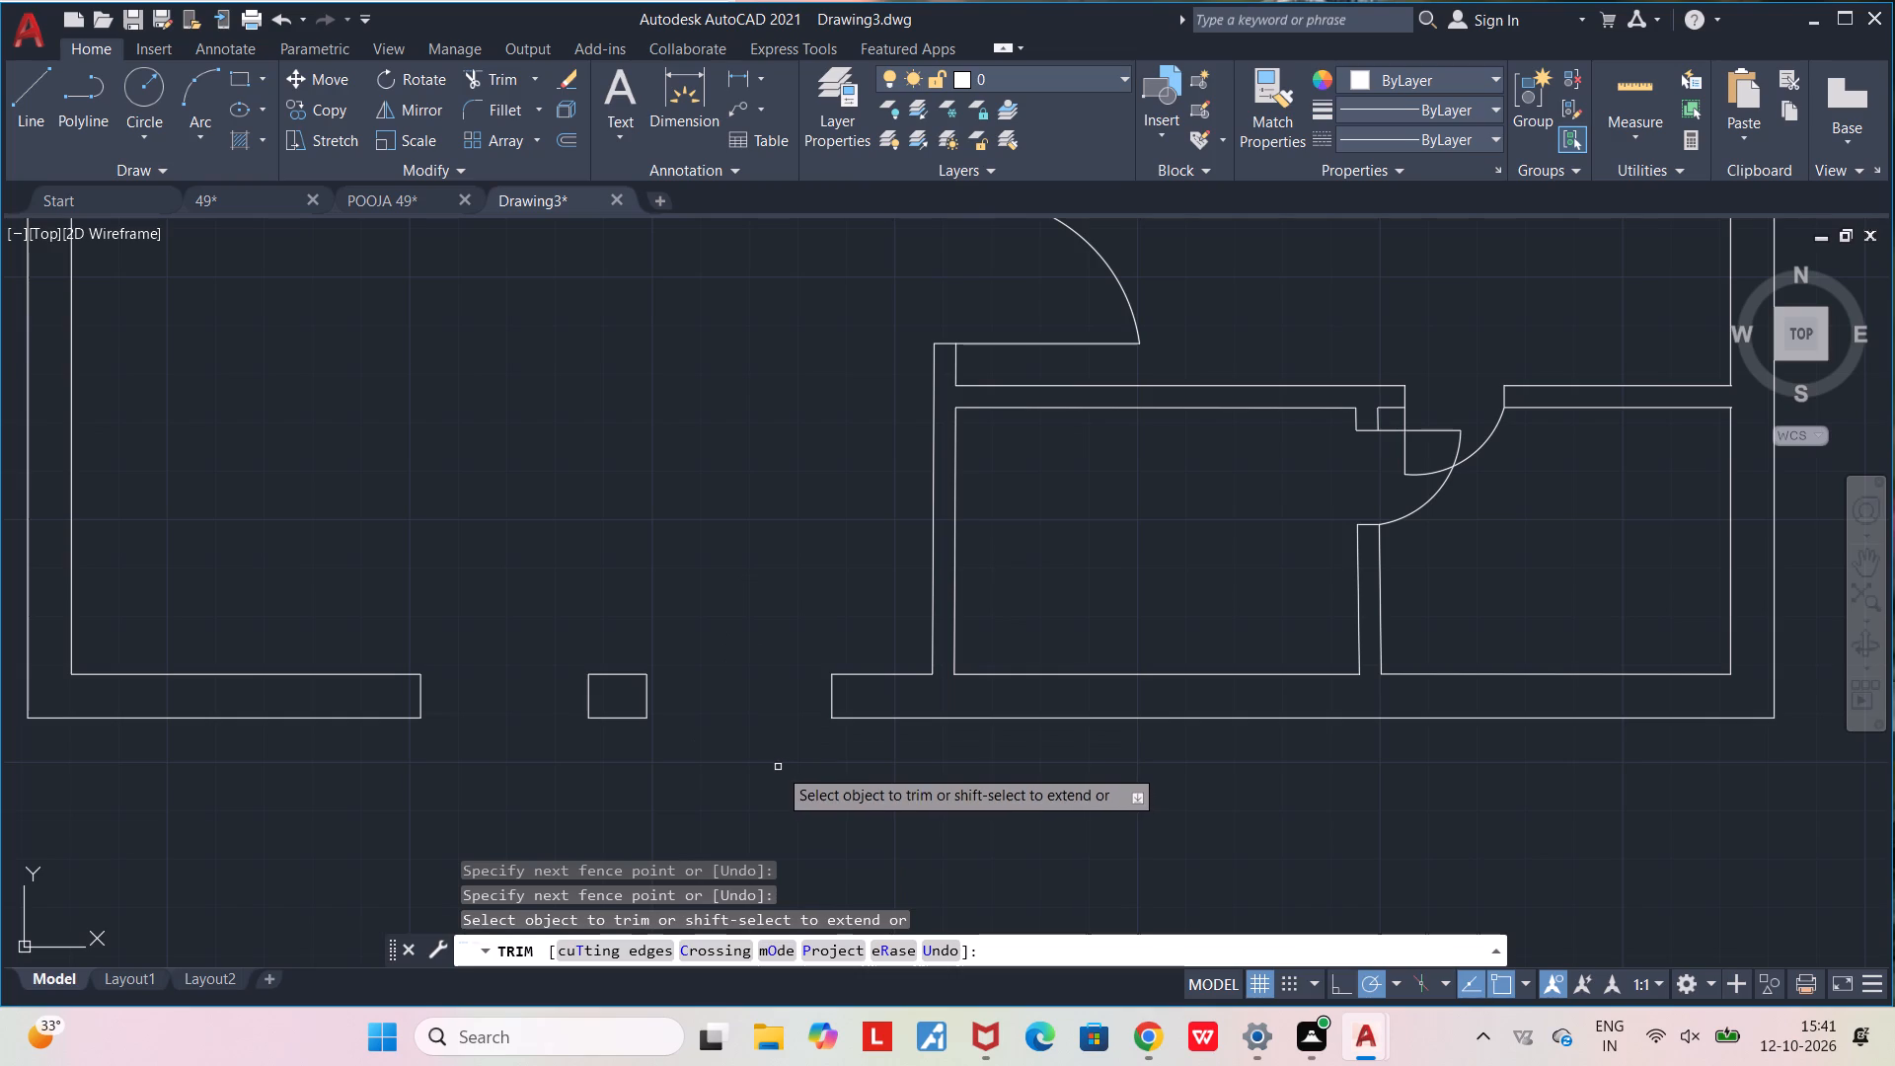
pyautogui.press('Escape')
# Draw vertical door leaves about 4'-2" long up from both jambs' inner corners, and erase the diagonal line joining them.
pyautogui.moveTo(617, 779); pyautogui.dragTo(711, 803, button='middle')
pyautogui.scroll(-1, 711, 803)
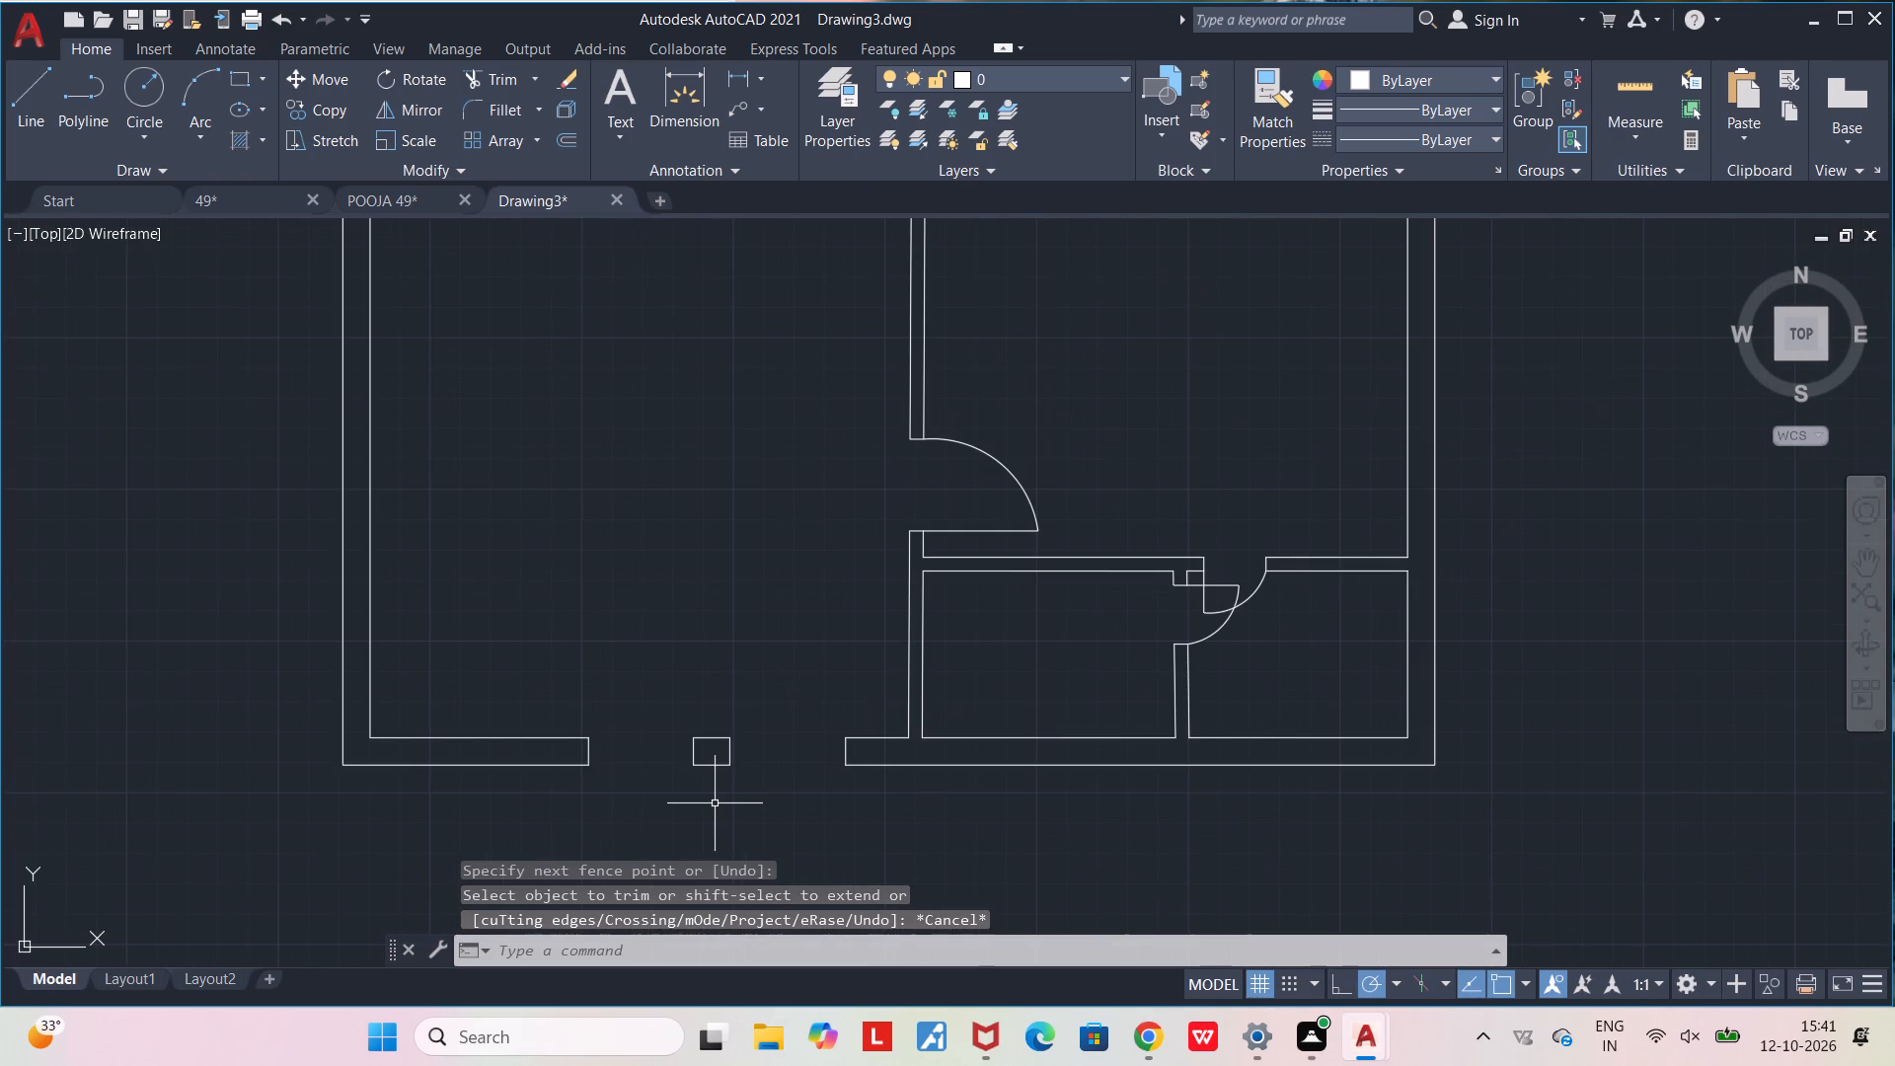
pyautogui.press('l')
pyautogui.press('Return')
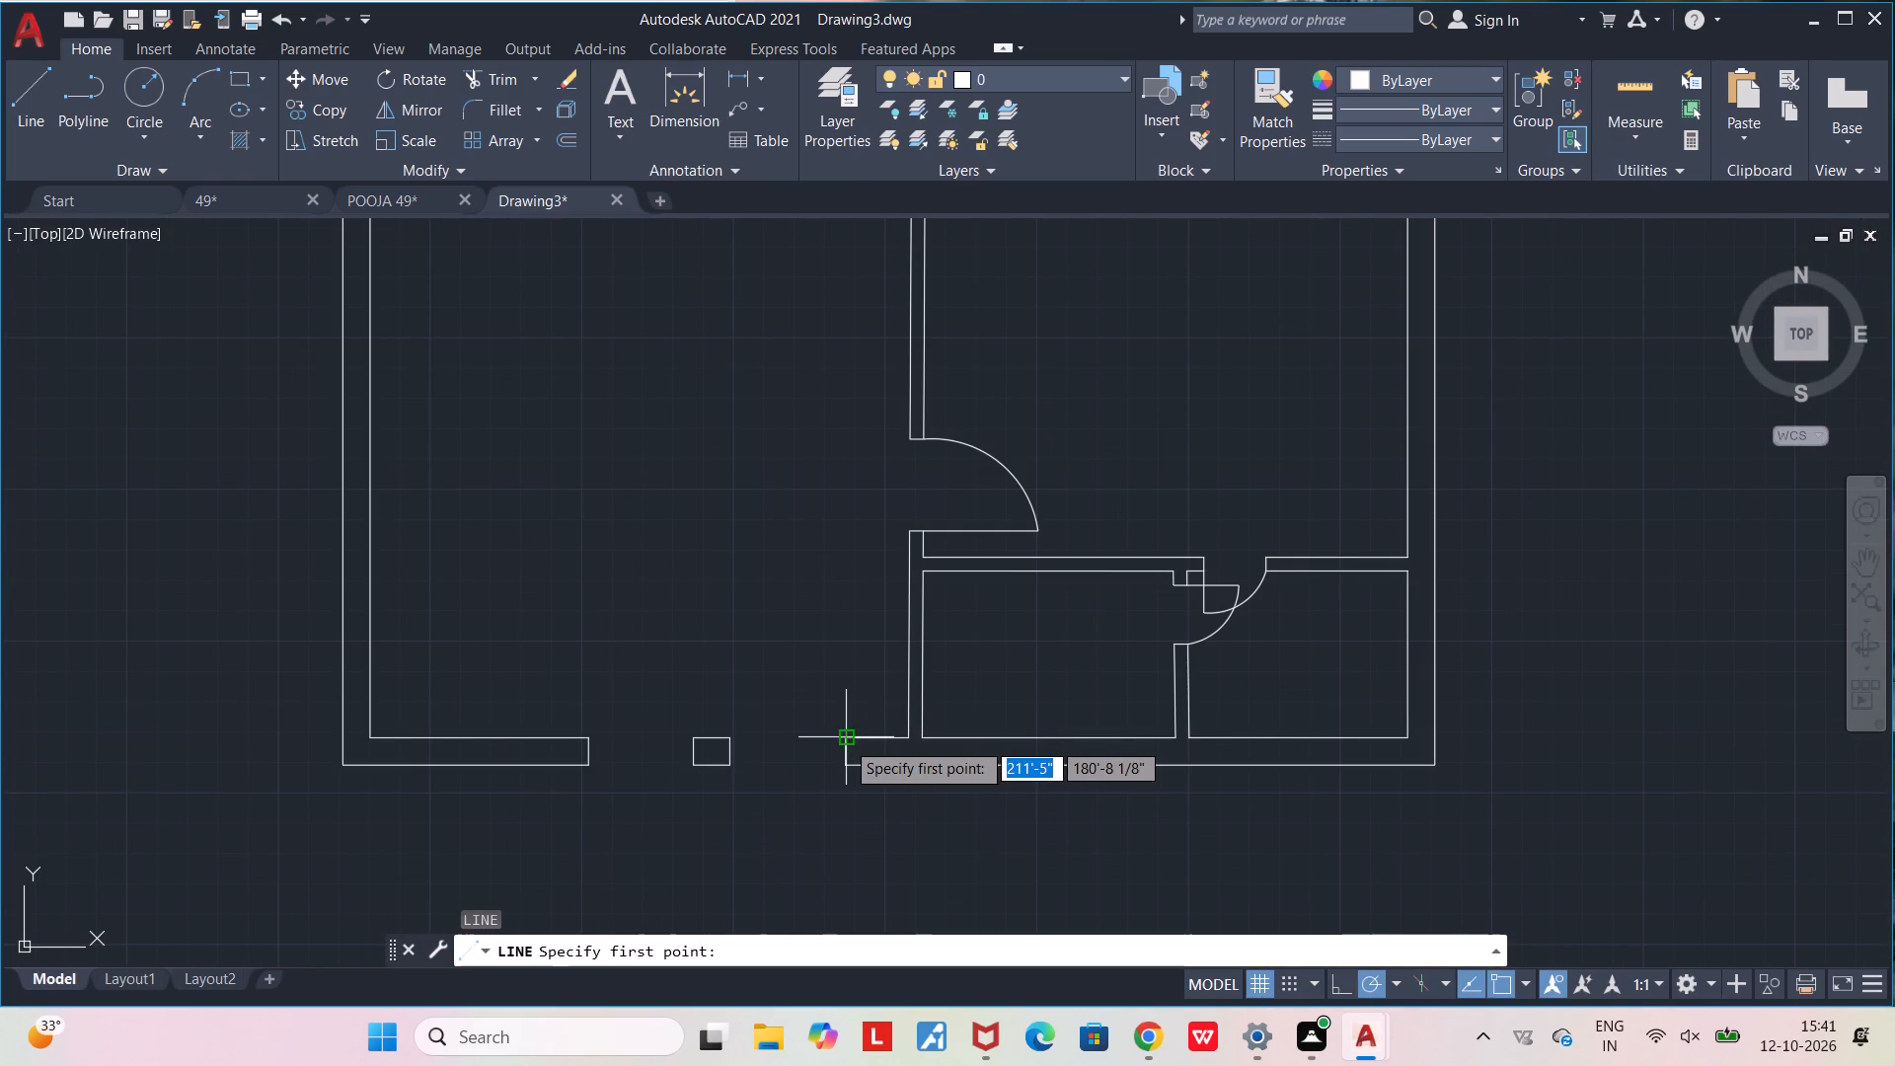
pyautogui.click(845, 740)
pyautogui.click(843, 586)
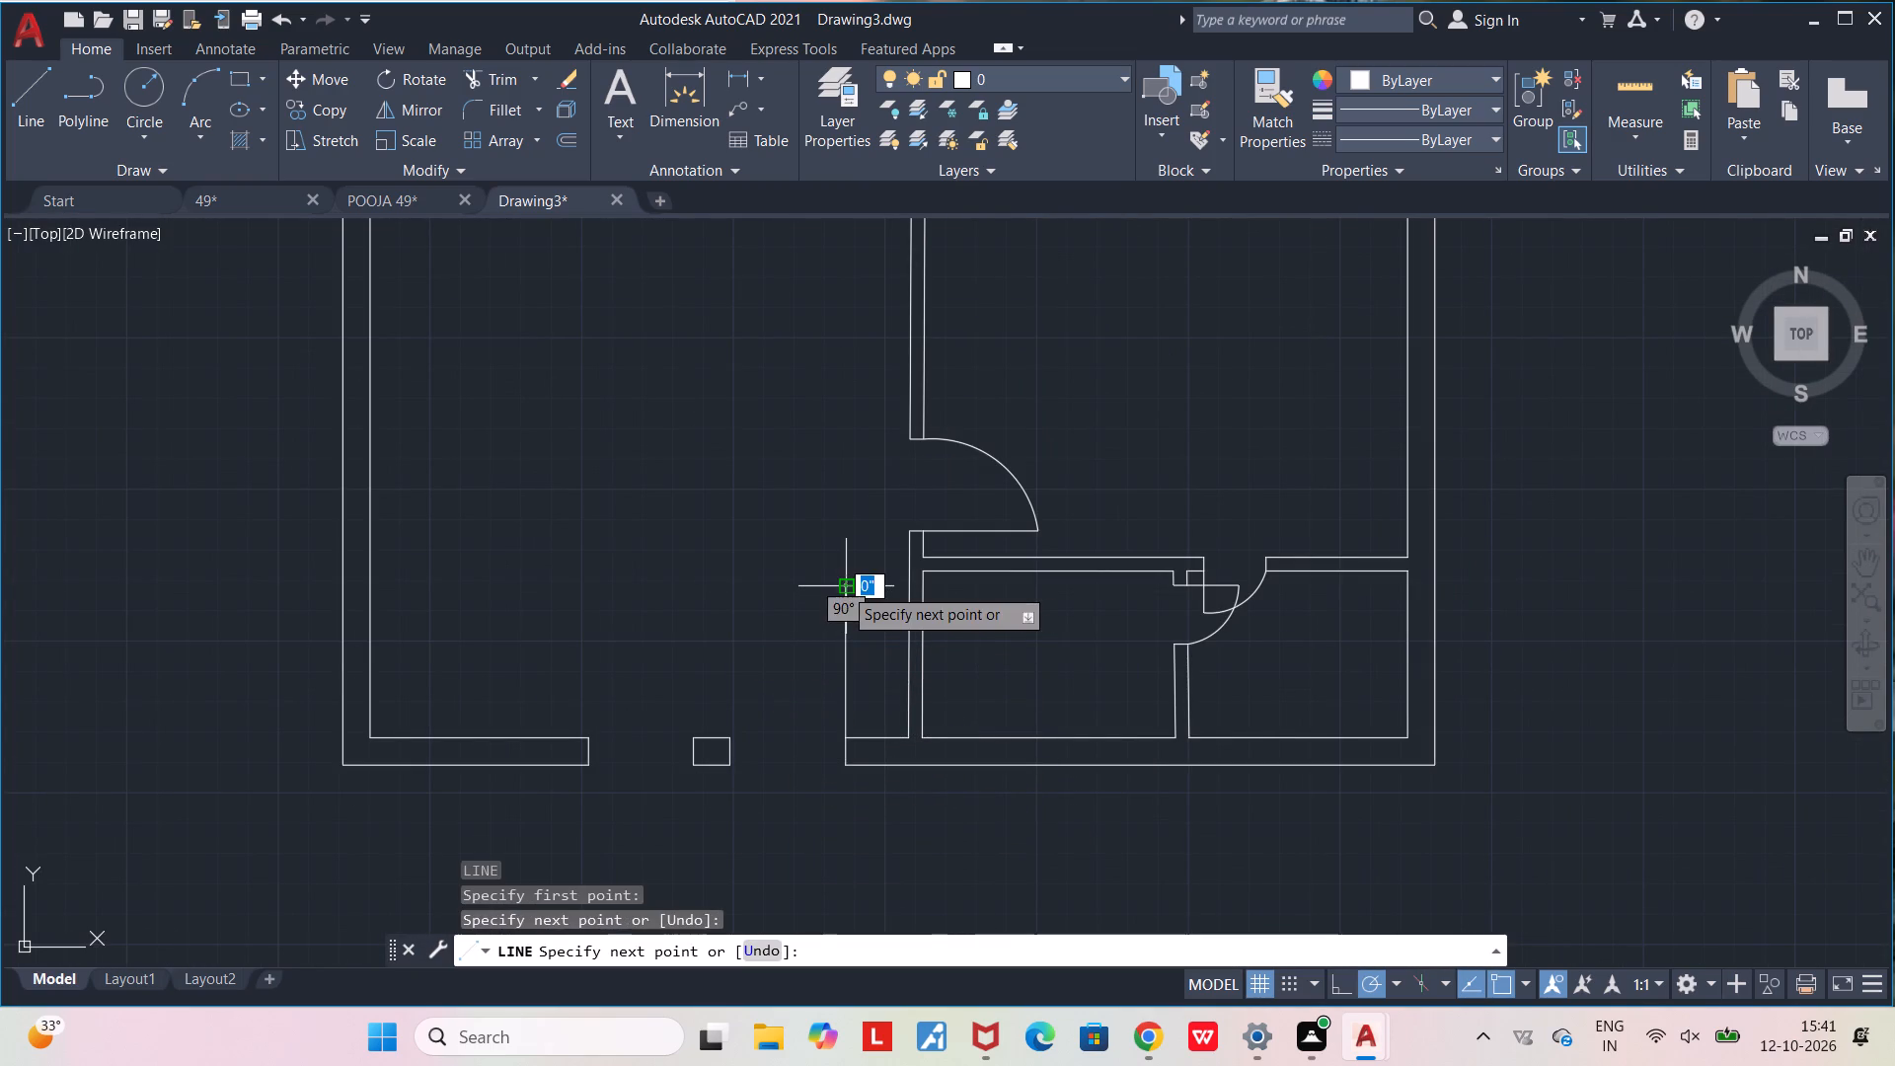
pyautogui.click(587, 737)
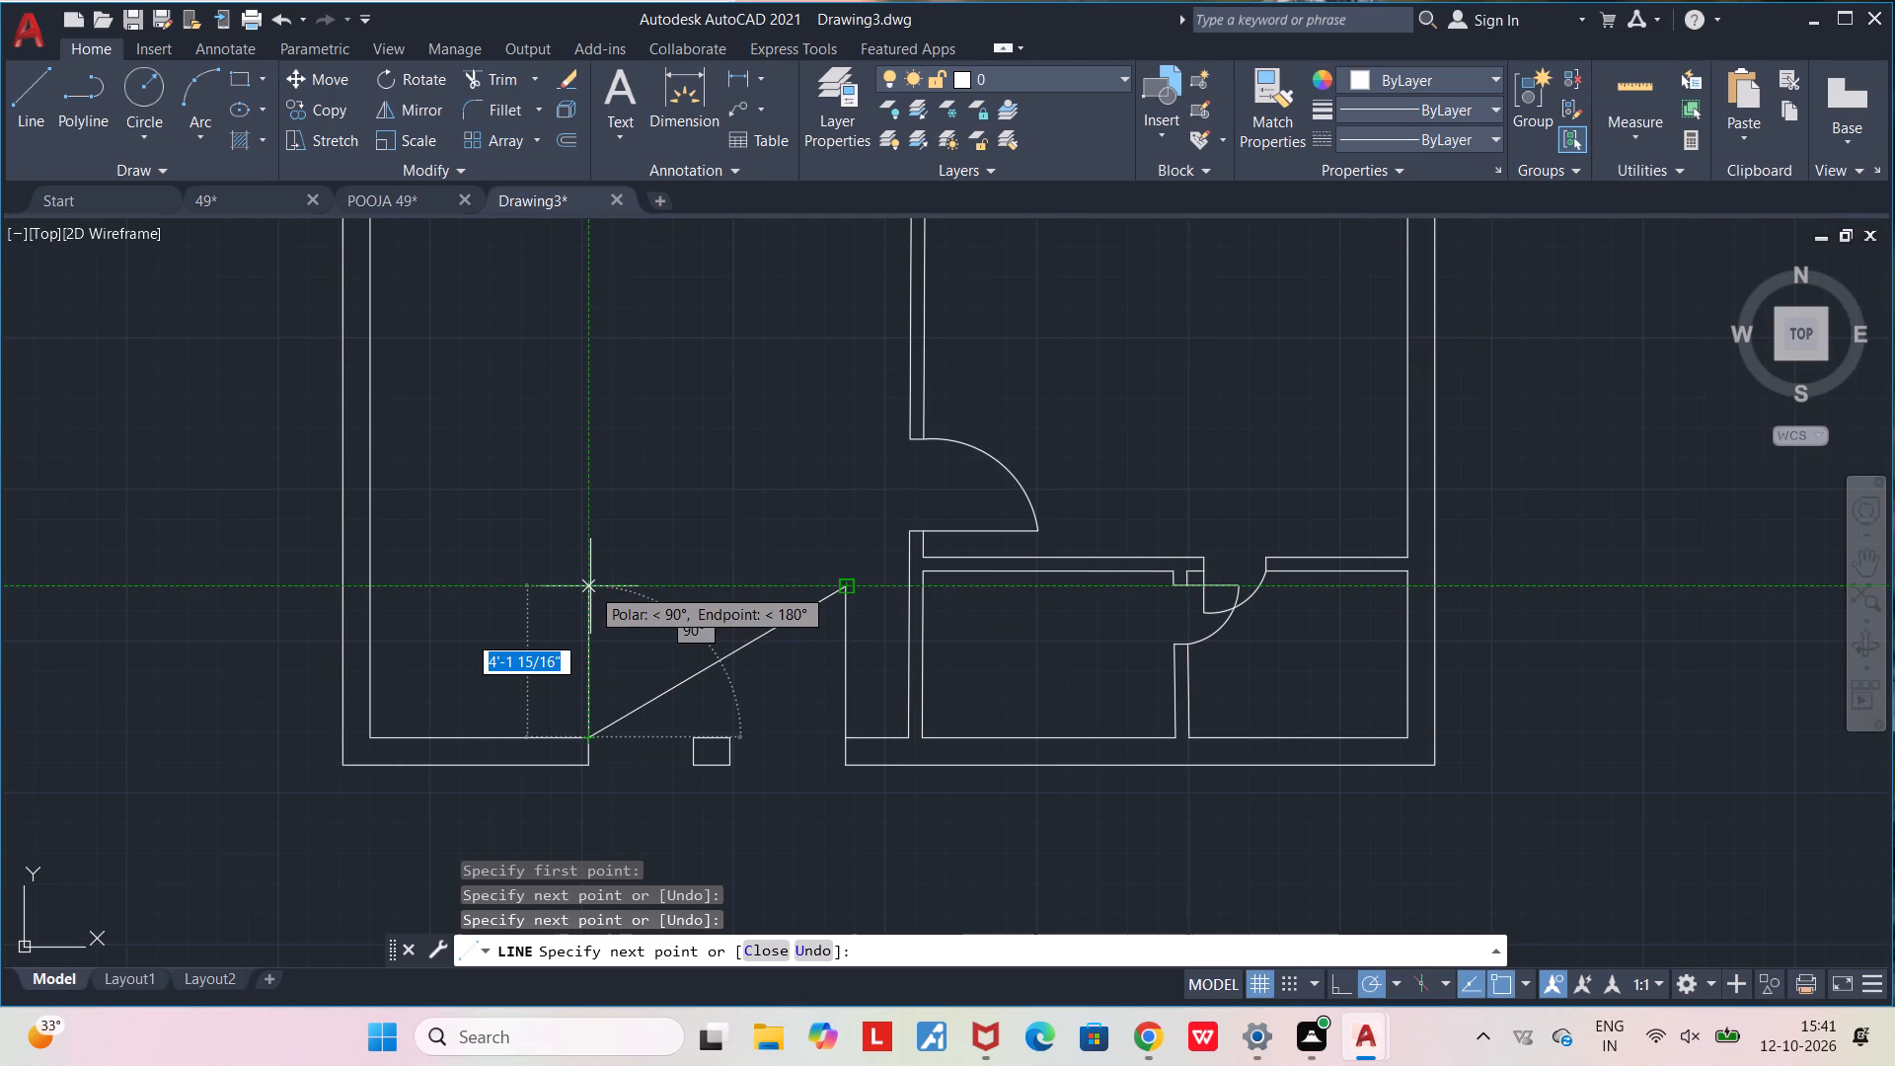
pyautogui.click(589, 586)
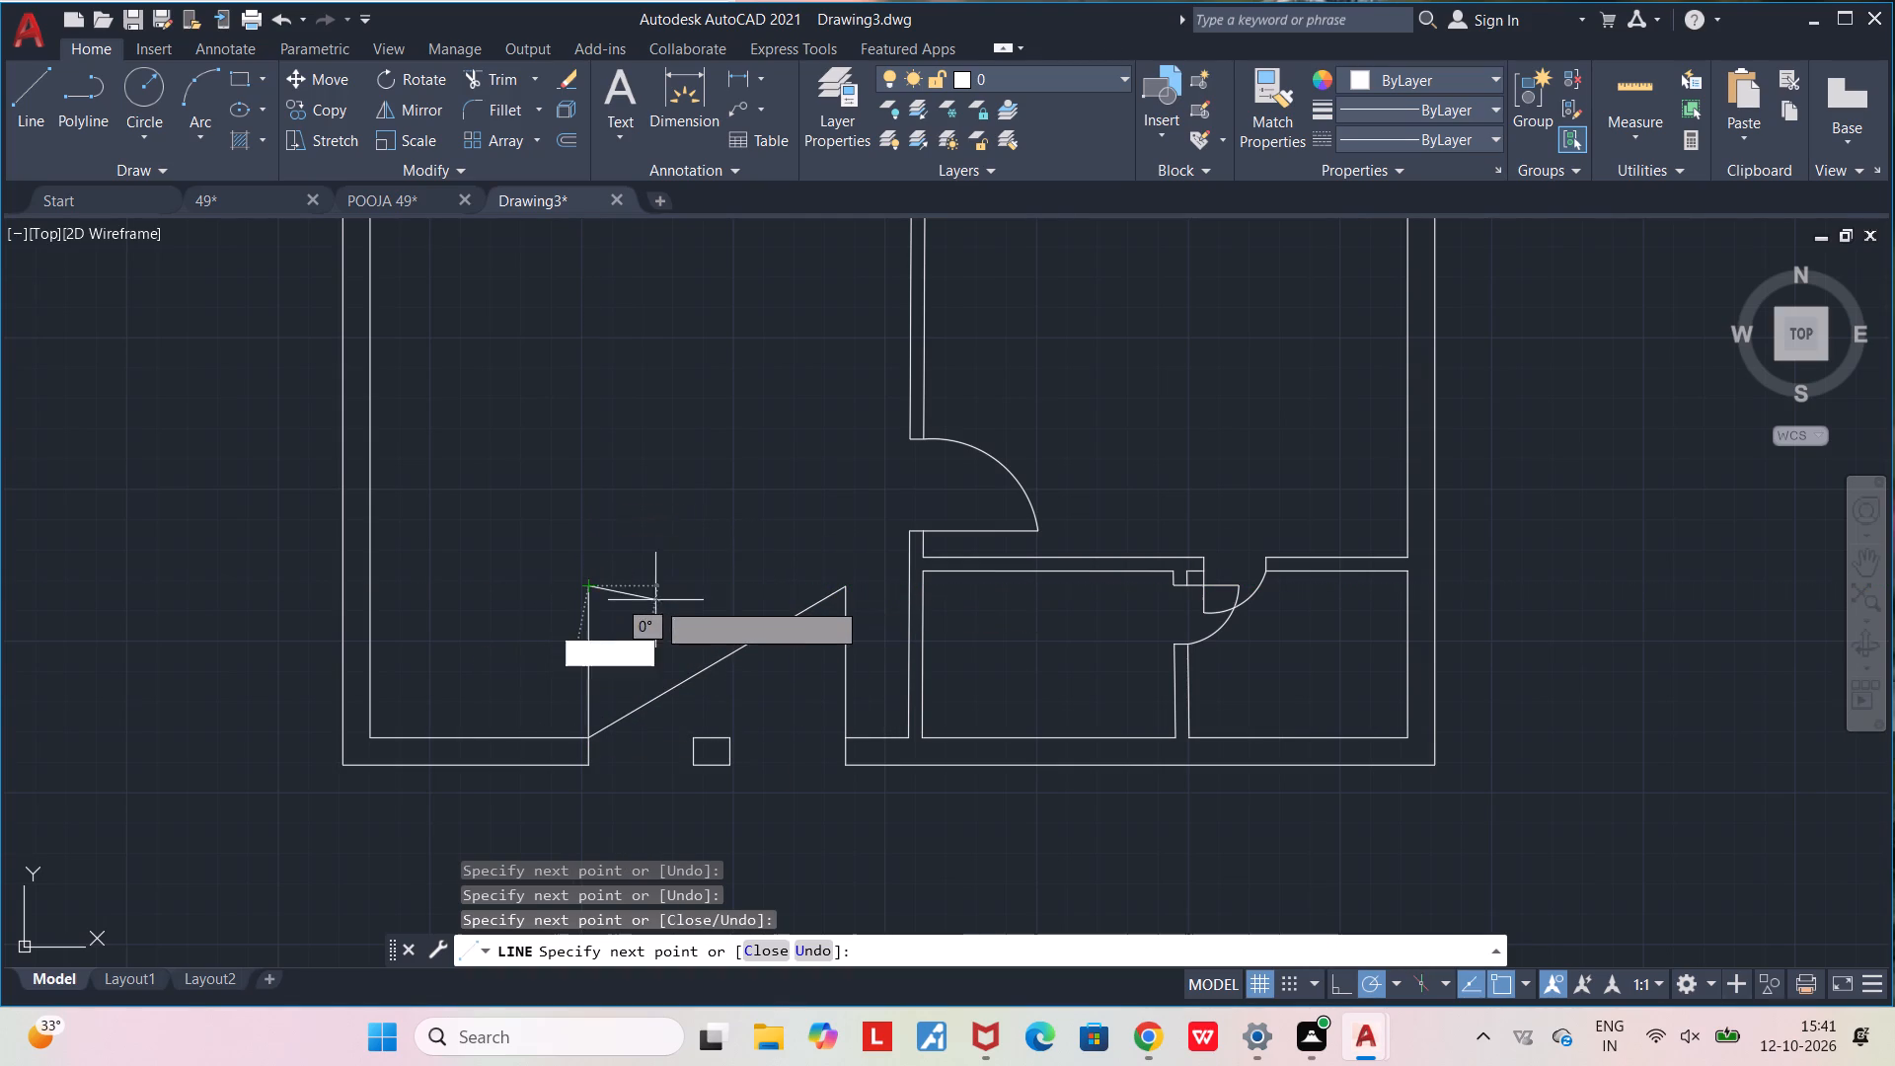
pyautogui.press('Escape')
pyautogui.click(691, 672)
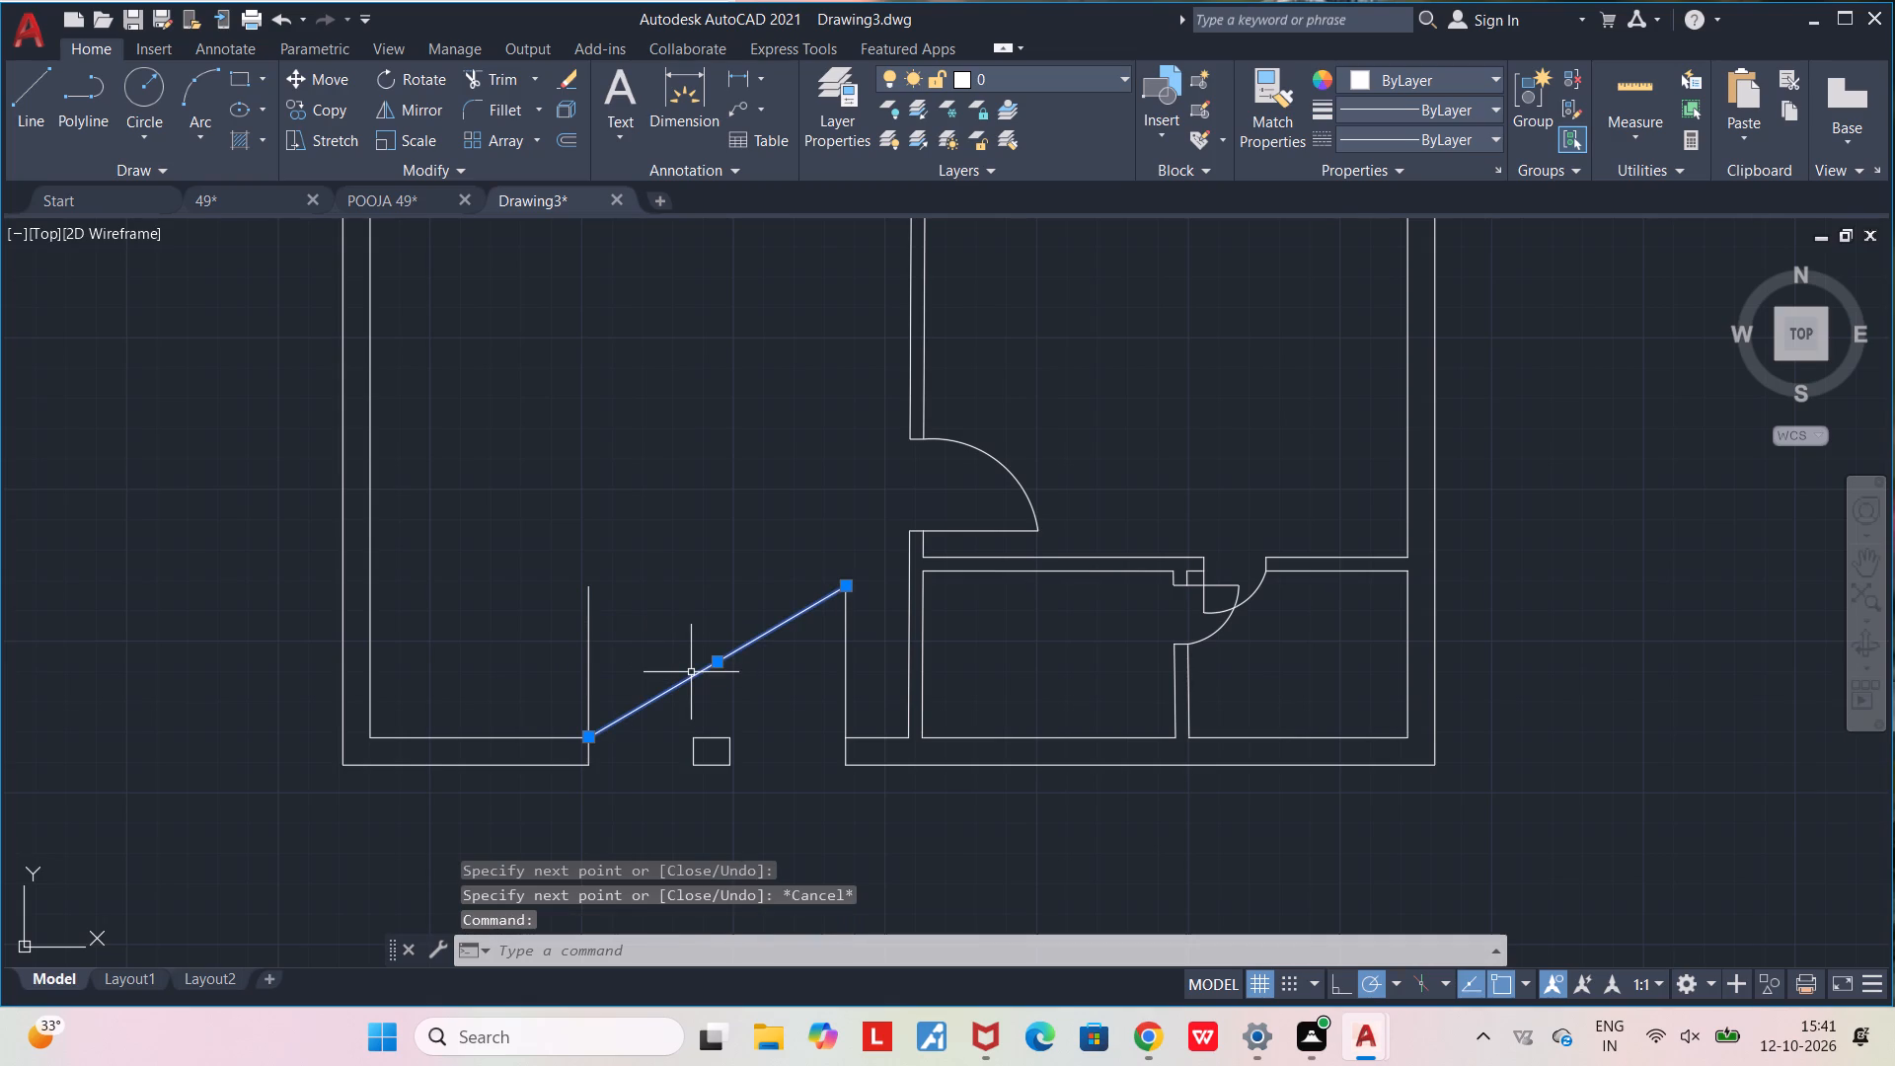
pyautogui.press('Delete')
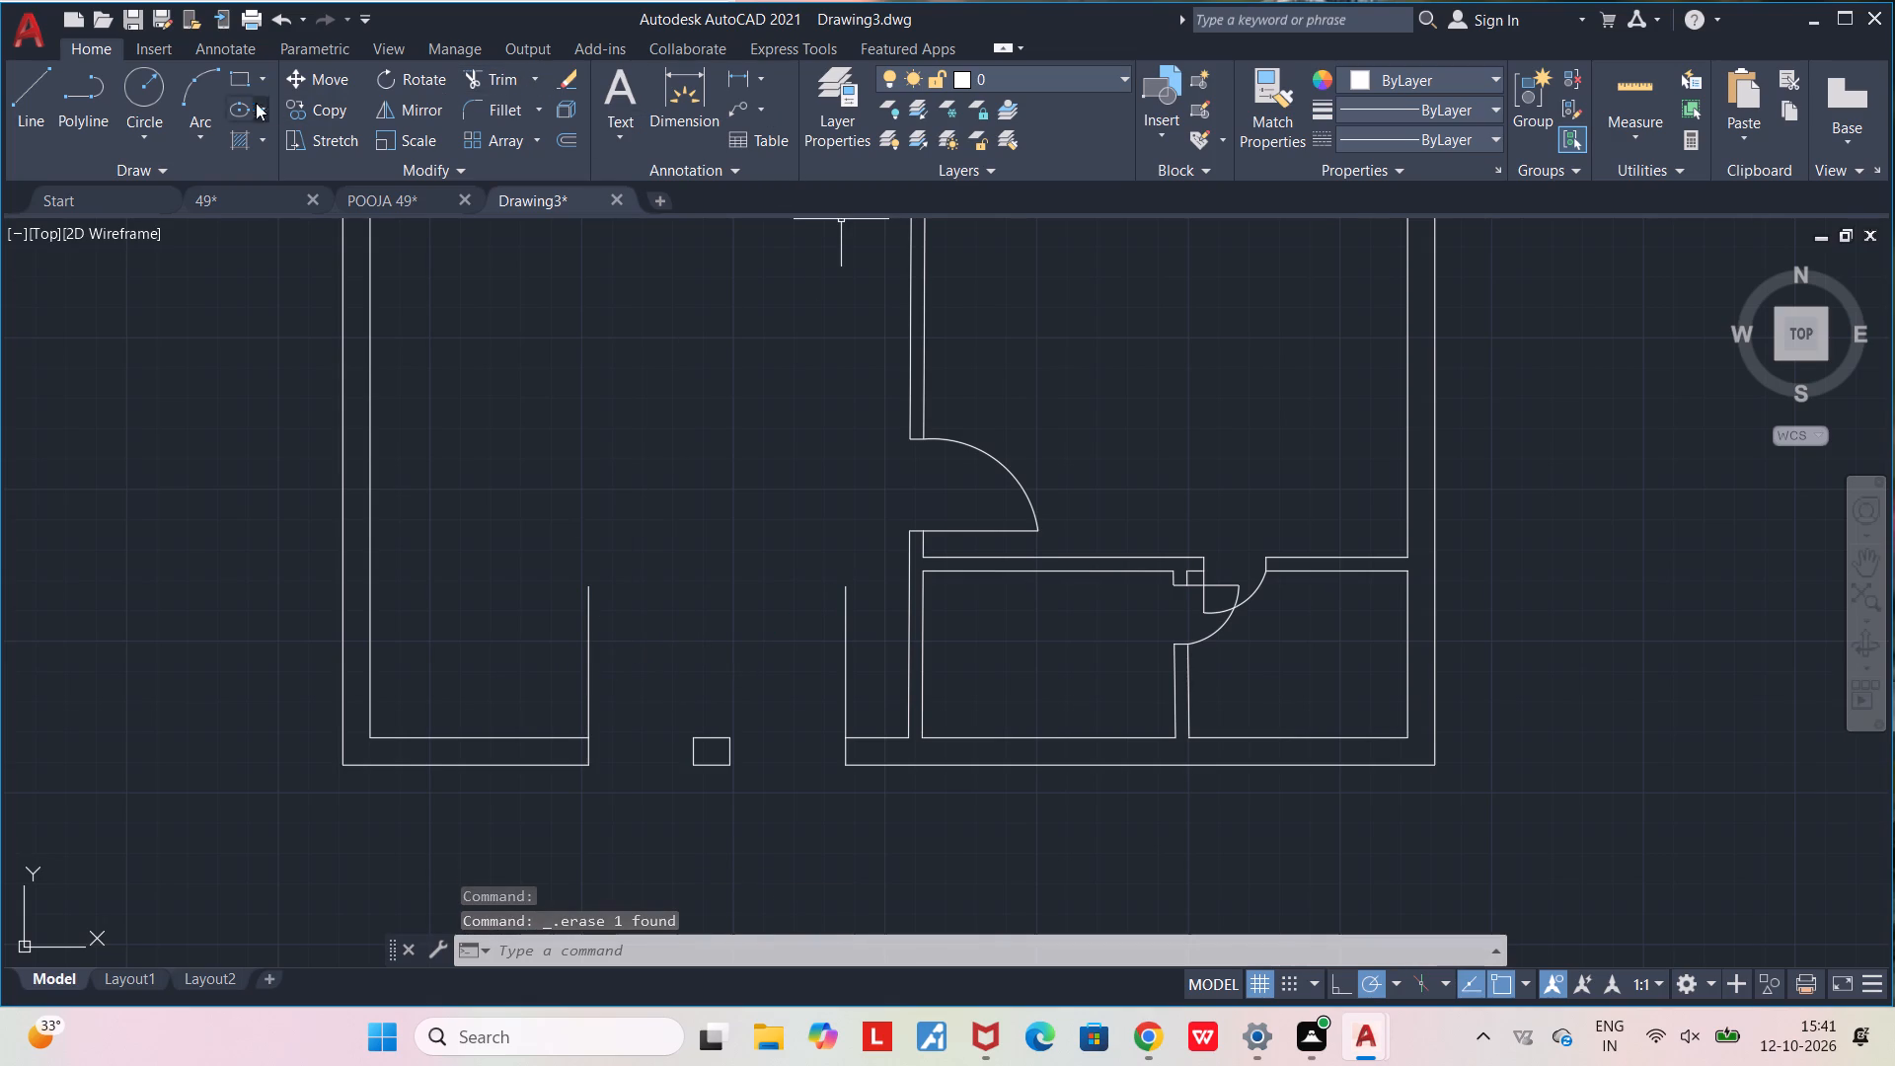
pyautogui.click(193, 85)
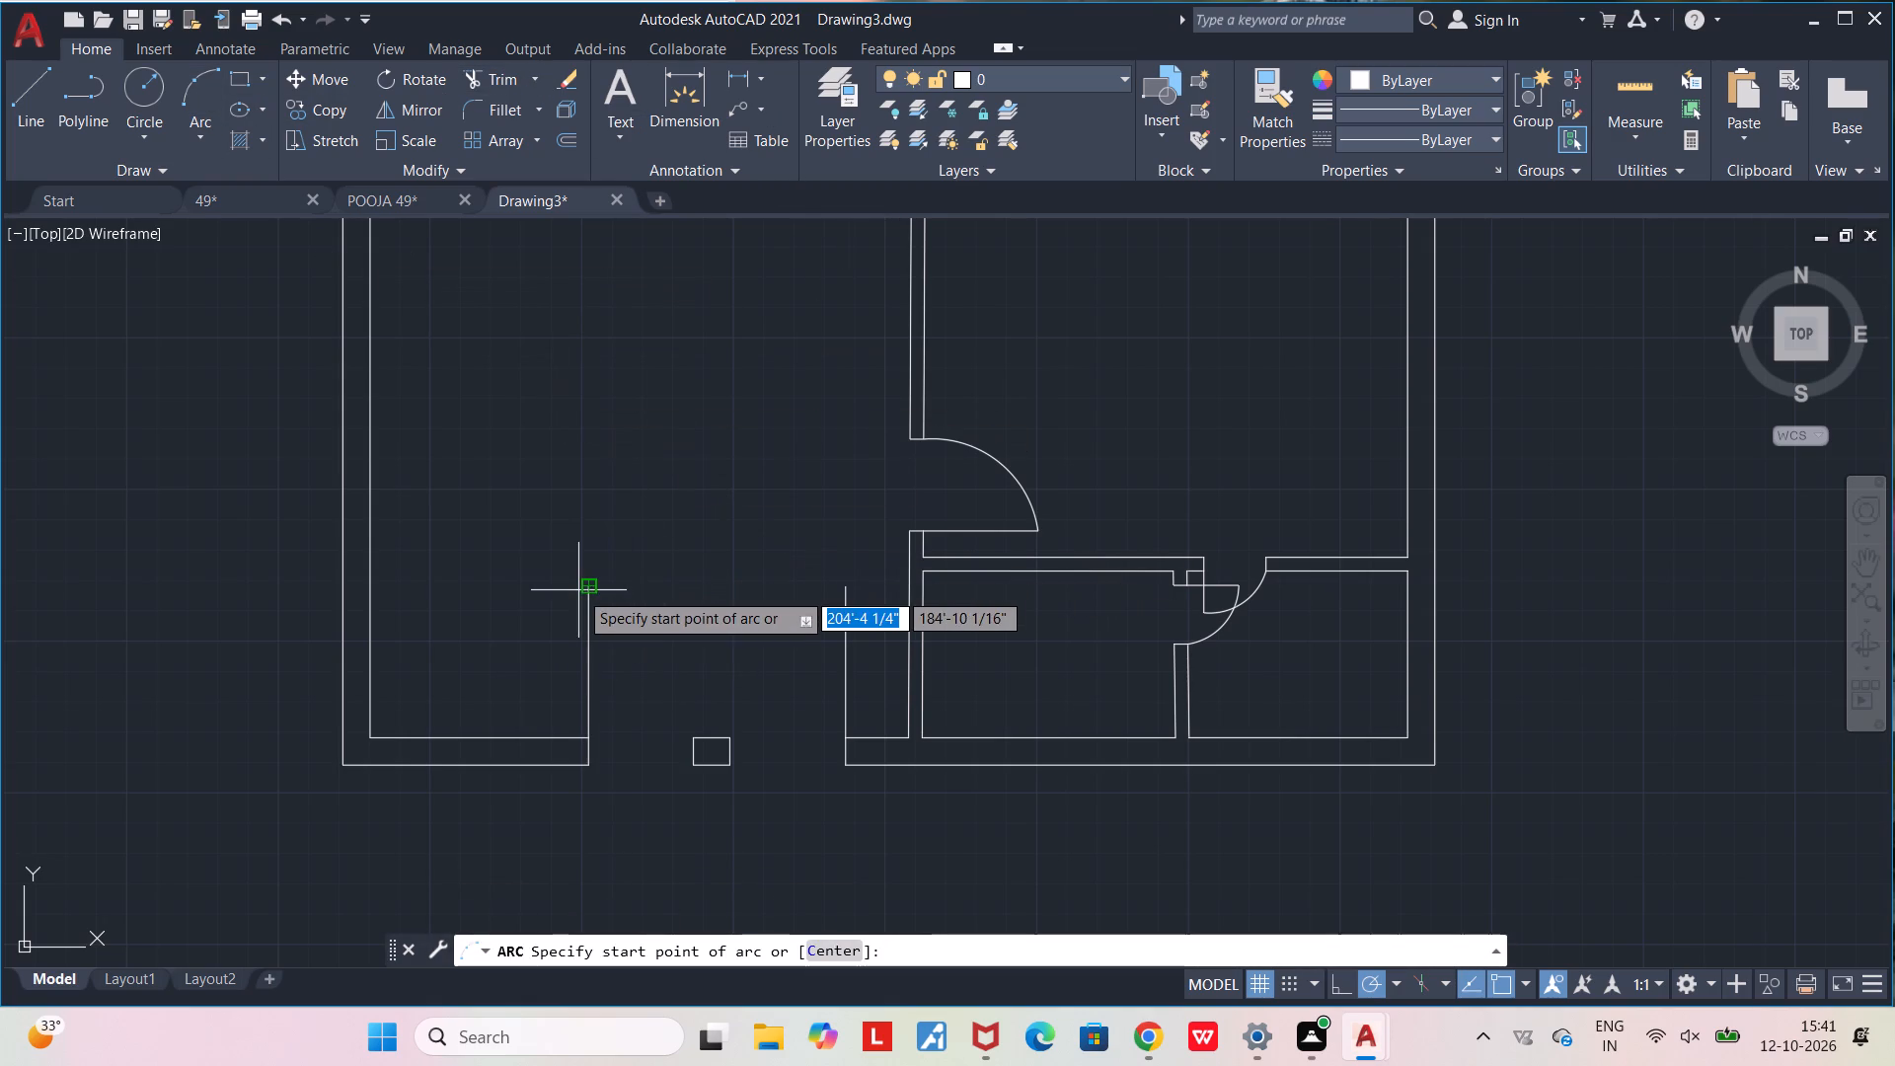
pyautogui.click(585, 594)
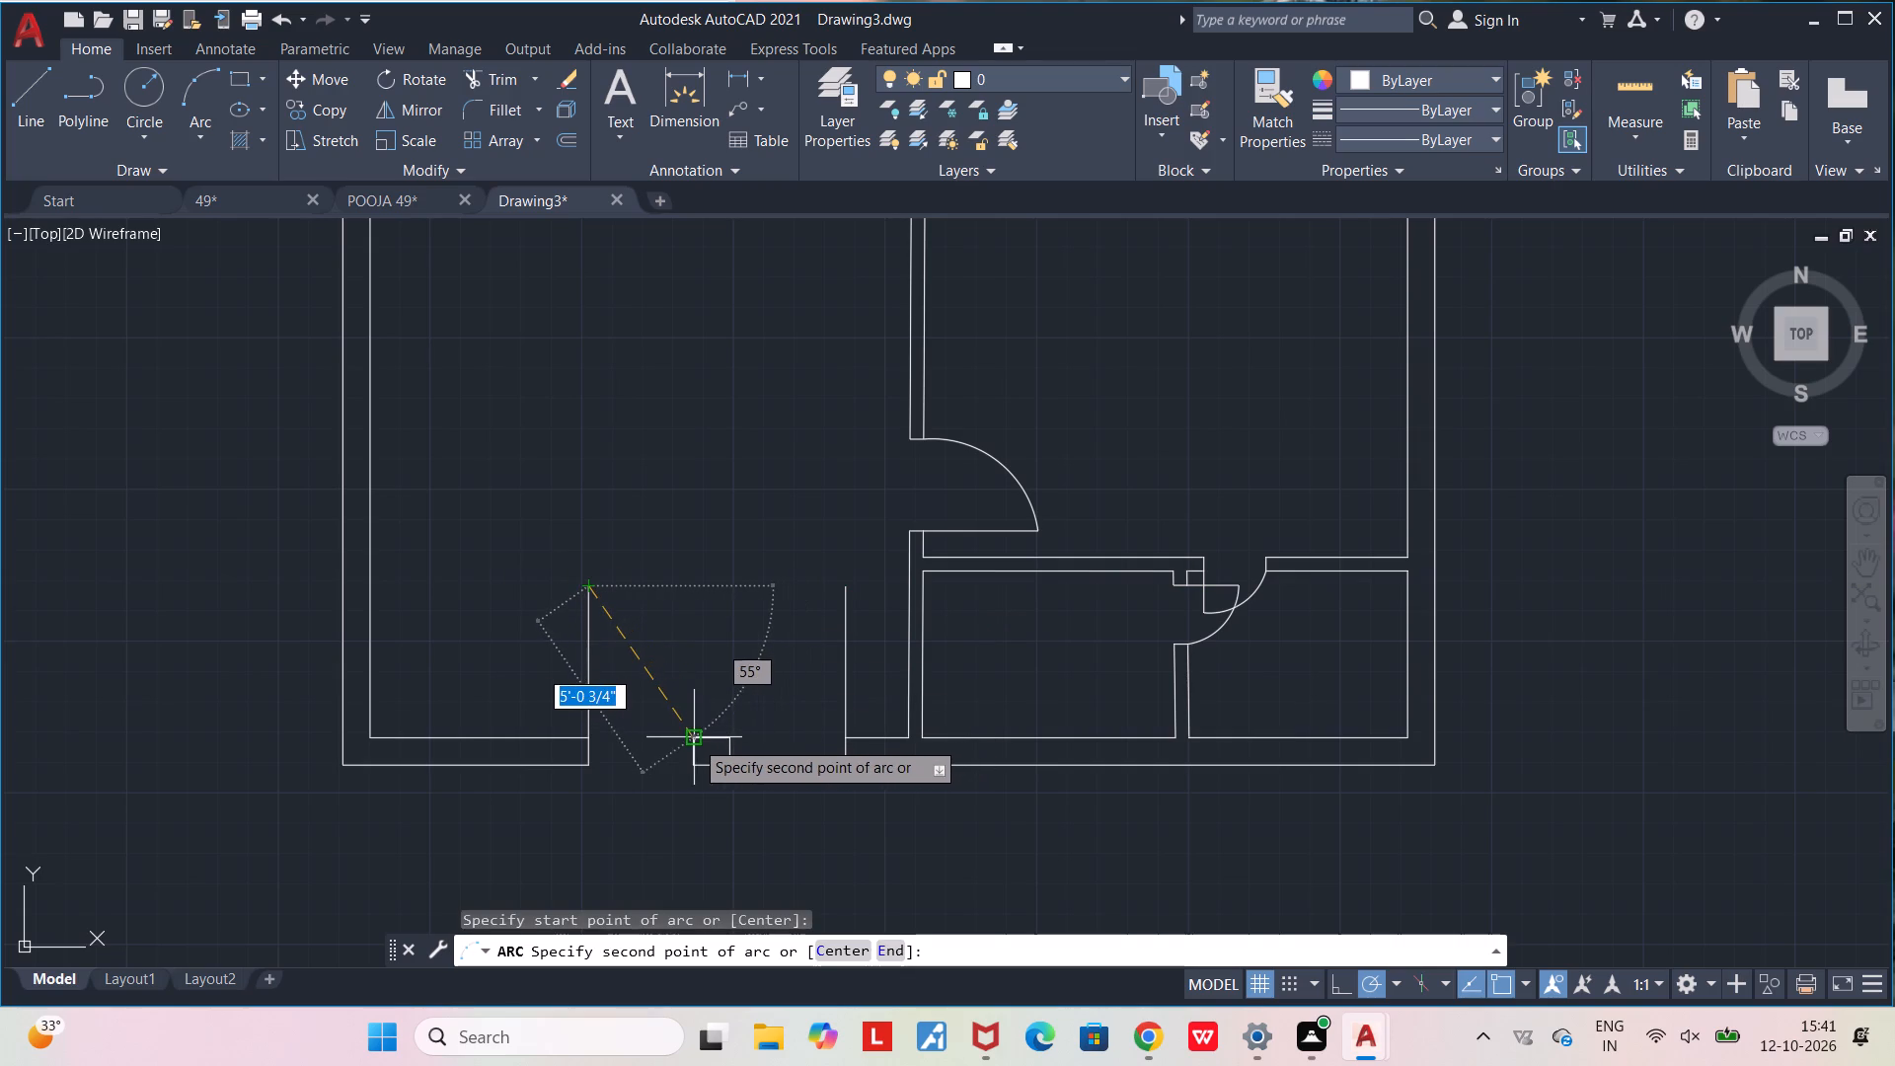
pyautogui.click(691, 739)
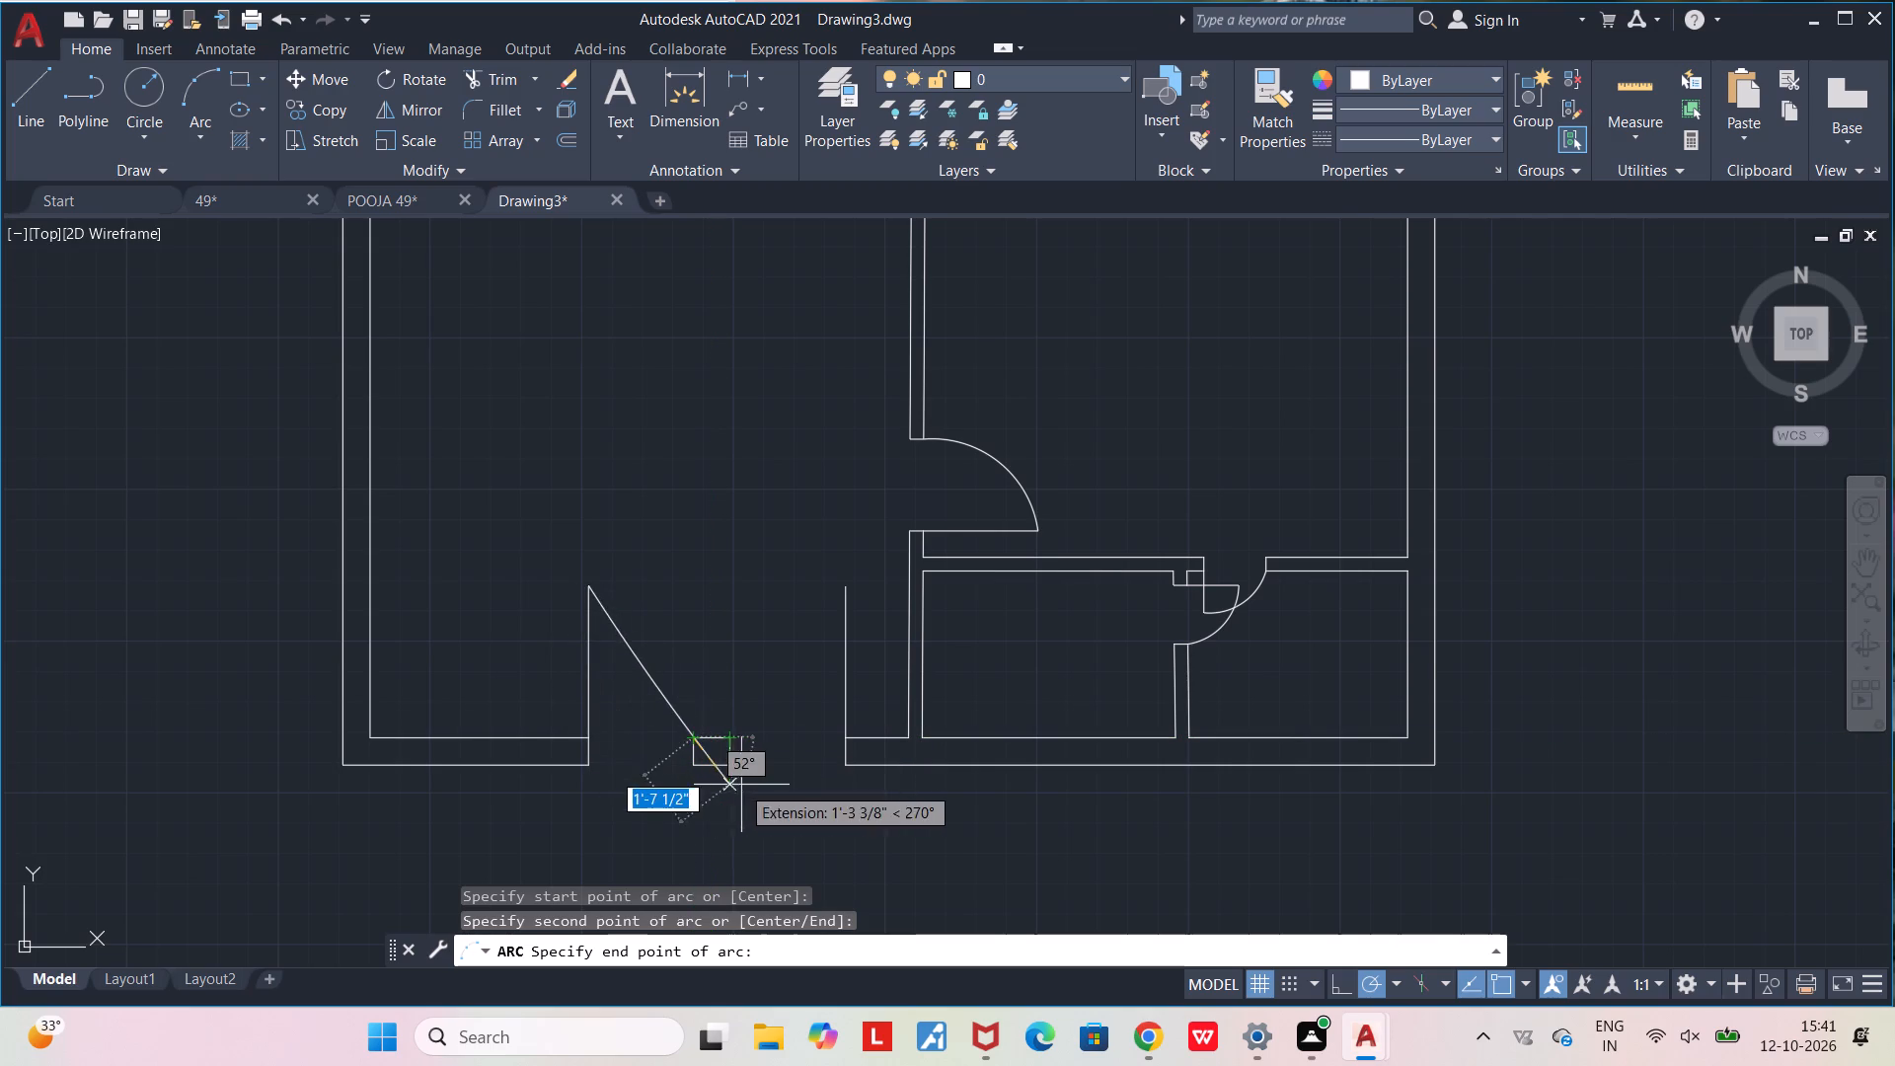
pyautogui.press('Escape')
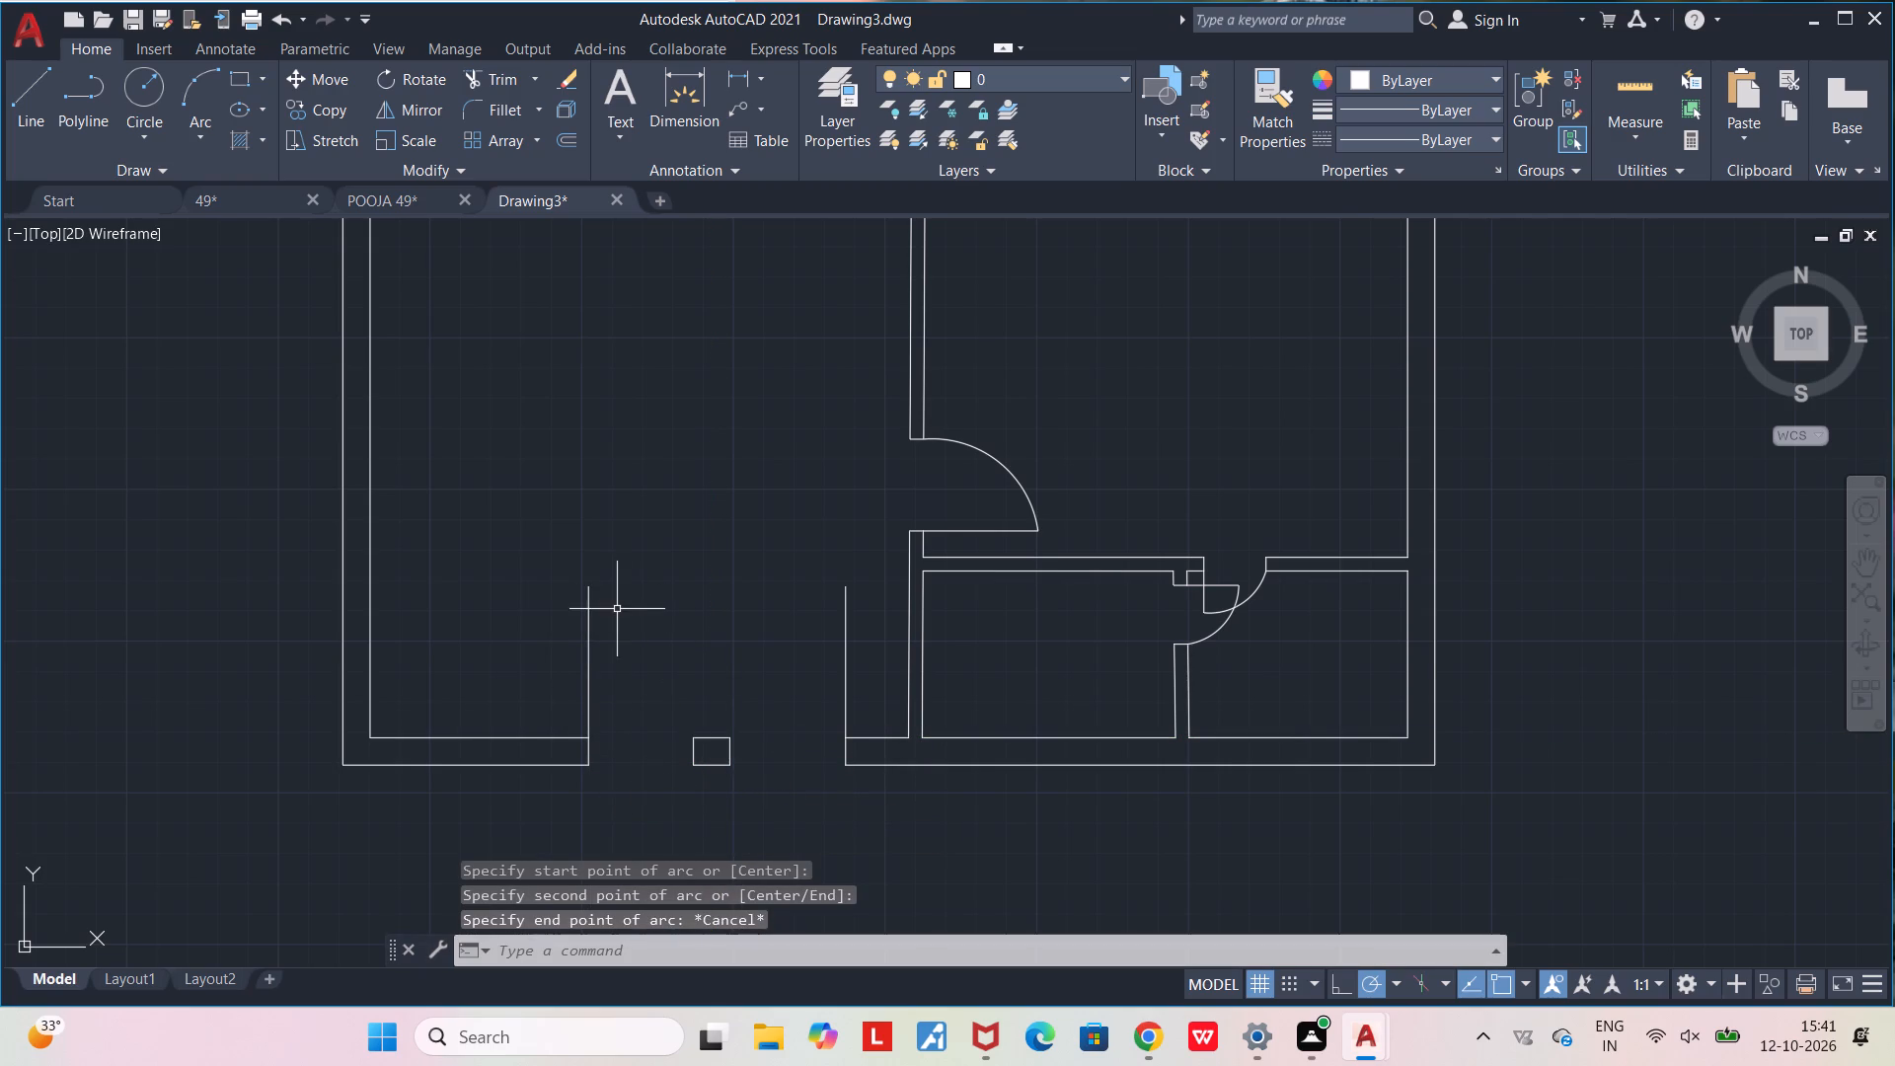
# Draw a three-point door swing arc from the left leaf's top end through the middle of the block's top edge, ending just below the block.
pyautogui.click(216, 90)
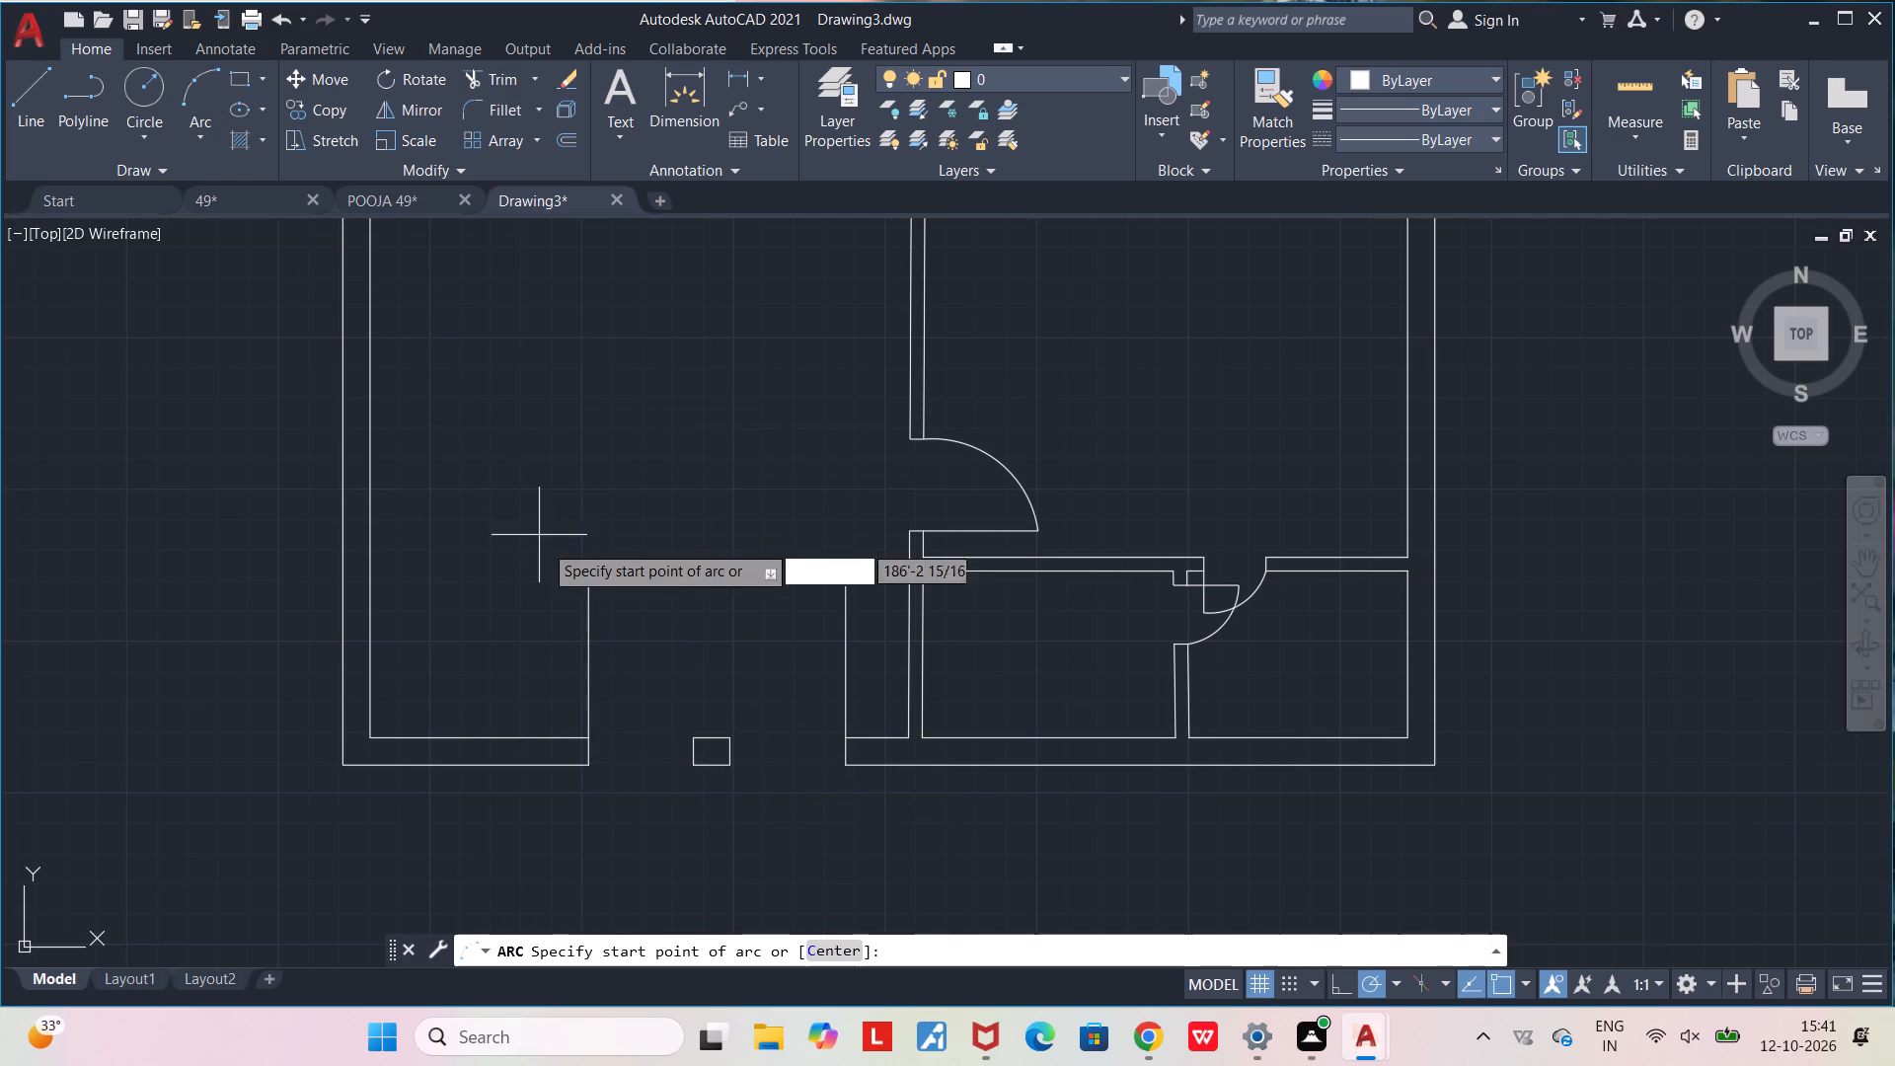
pyautogui.click(583, 587)
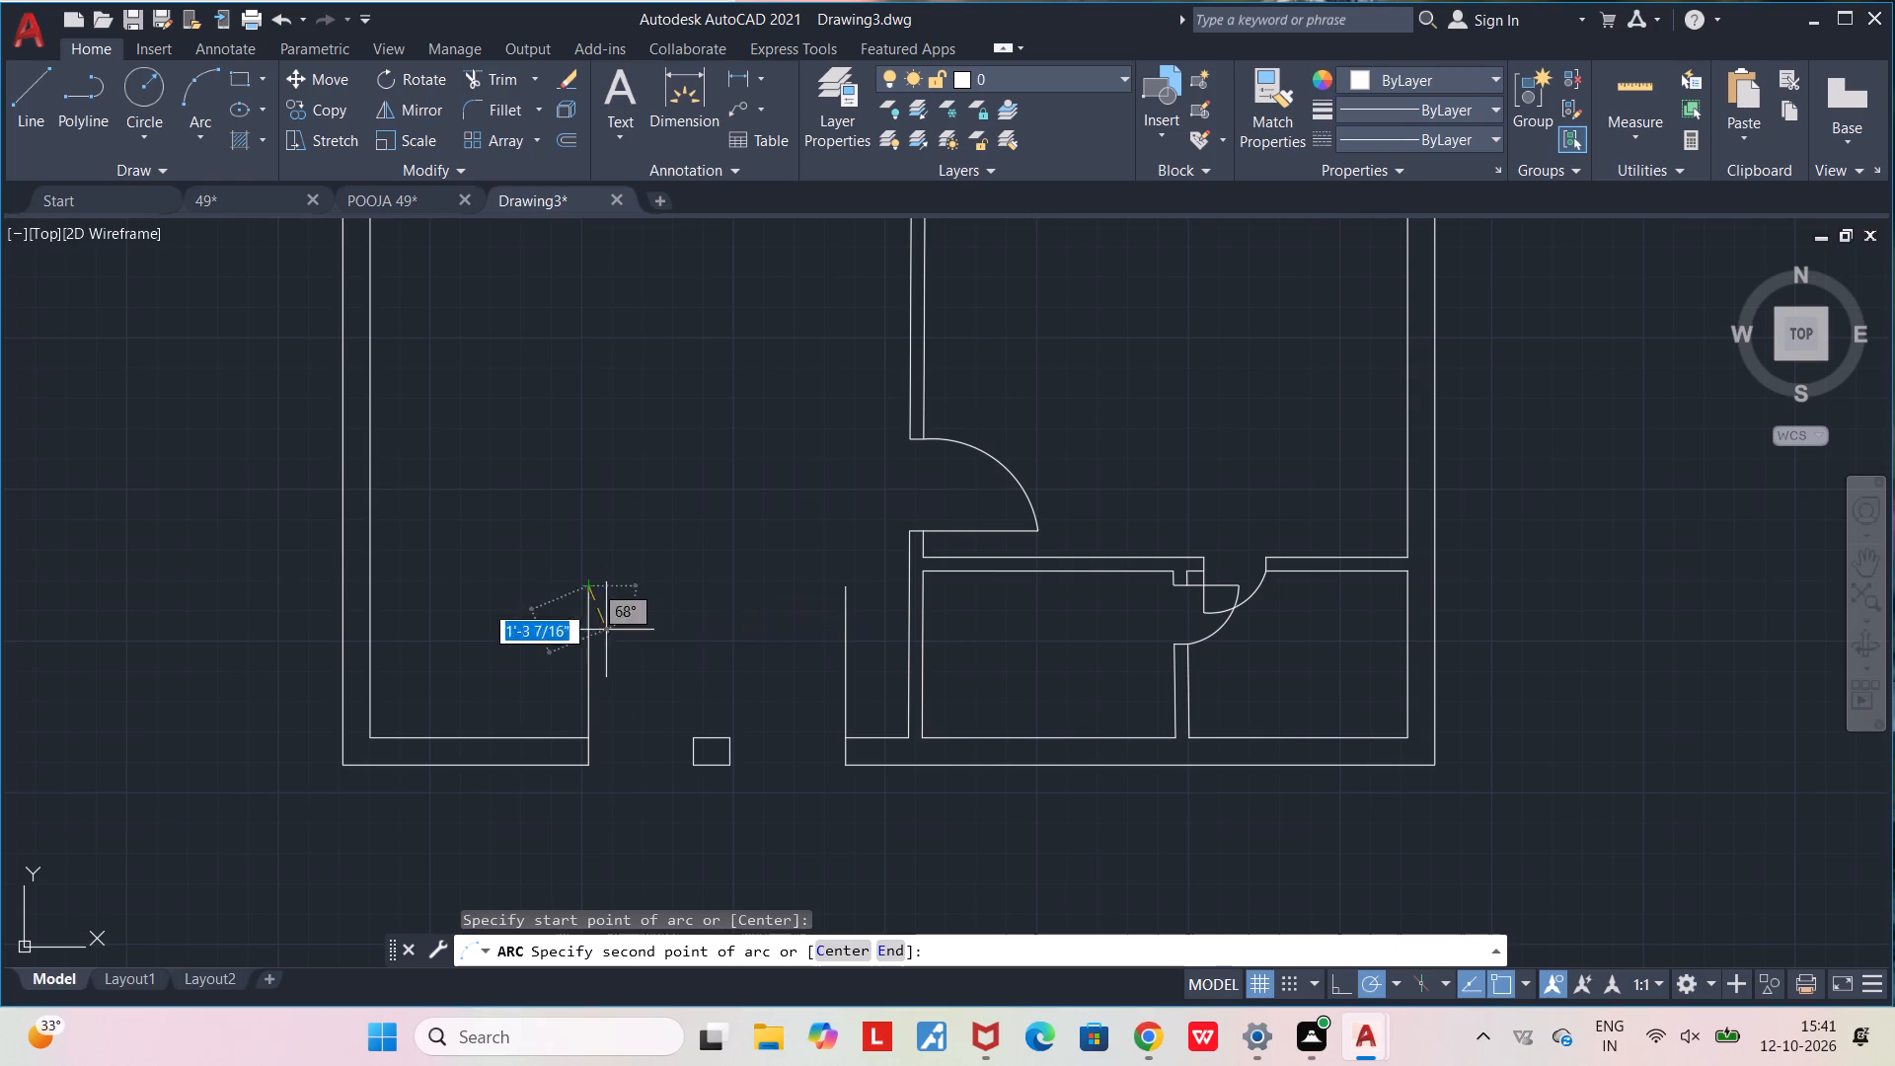
pyautogui.click(718, 735)
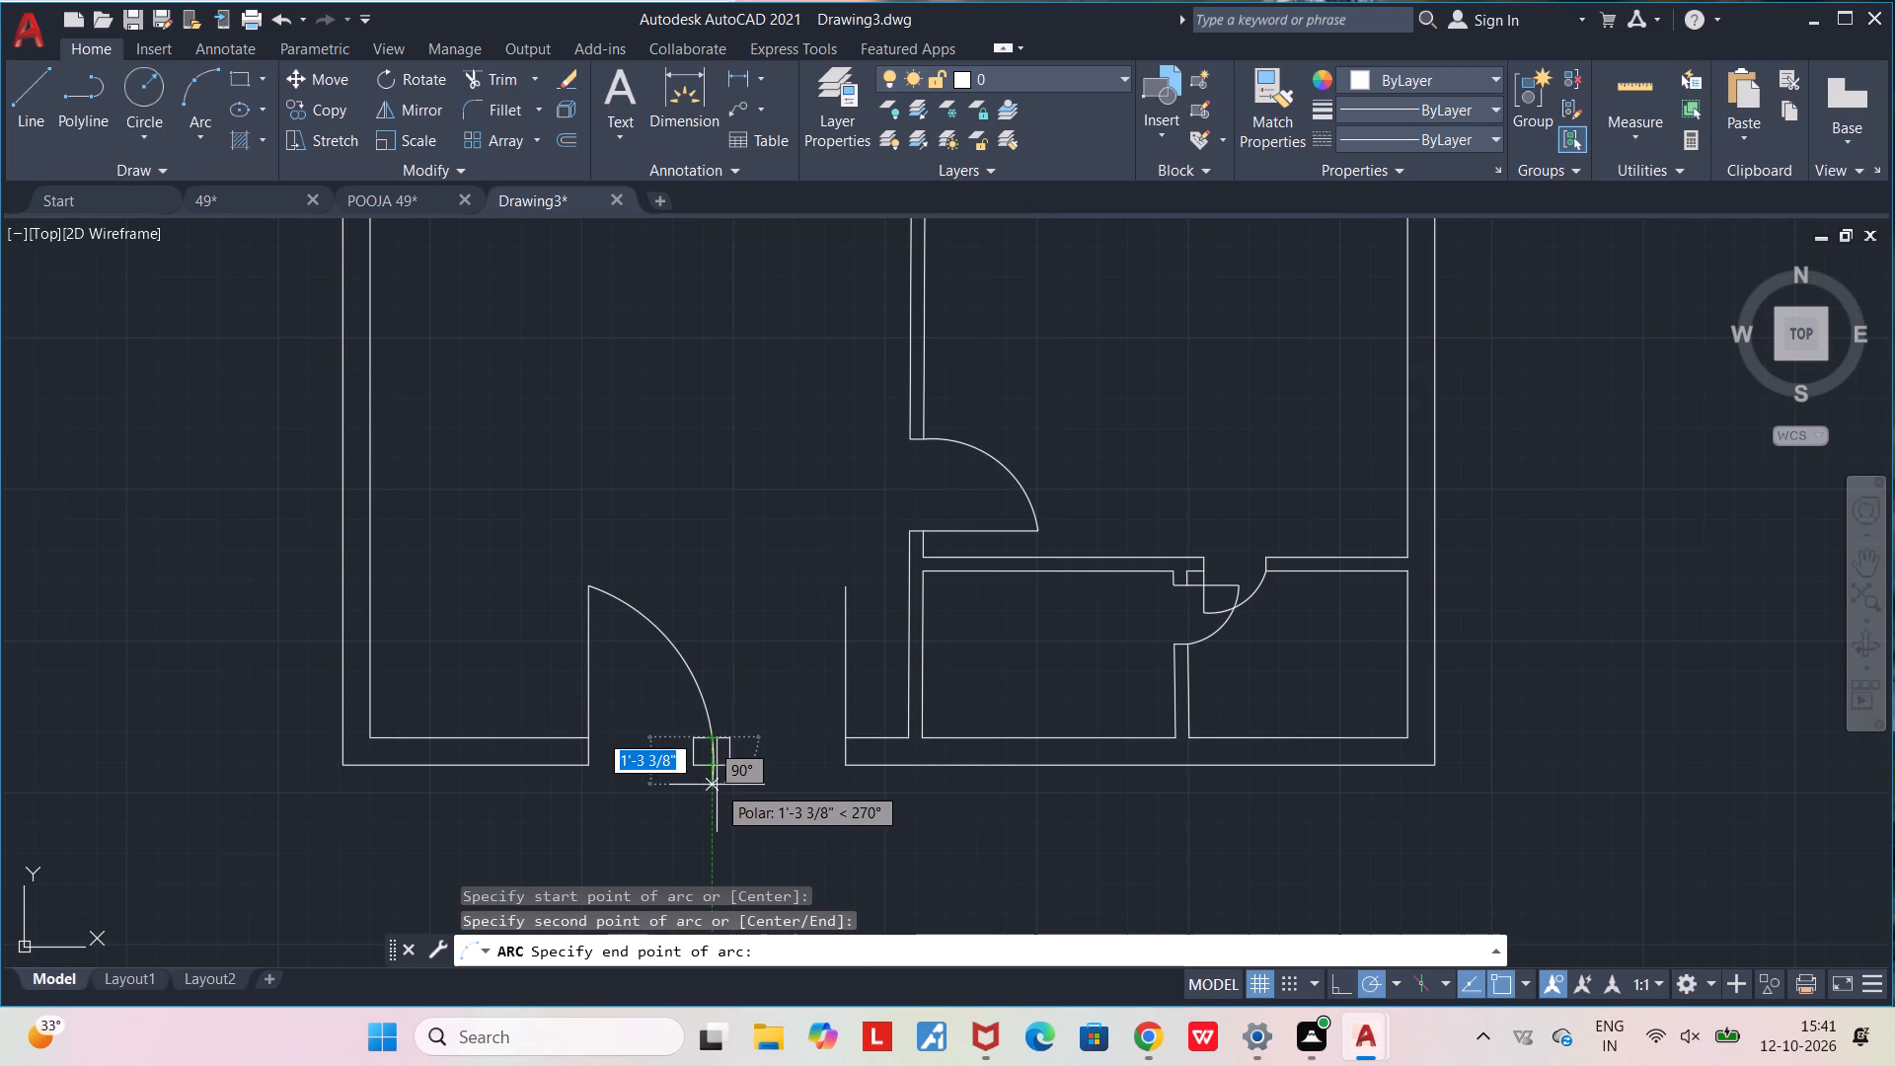
pyautogui.click(717, 785)
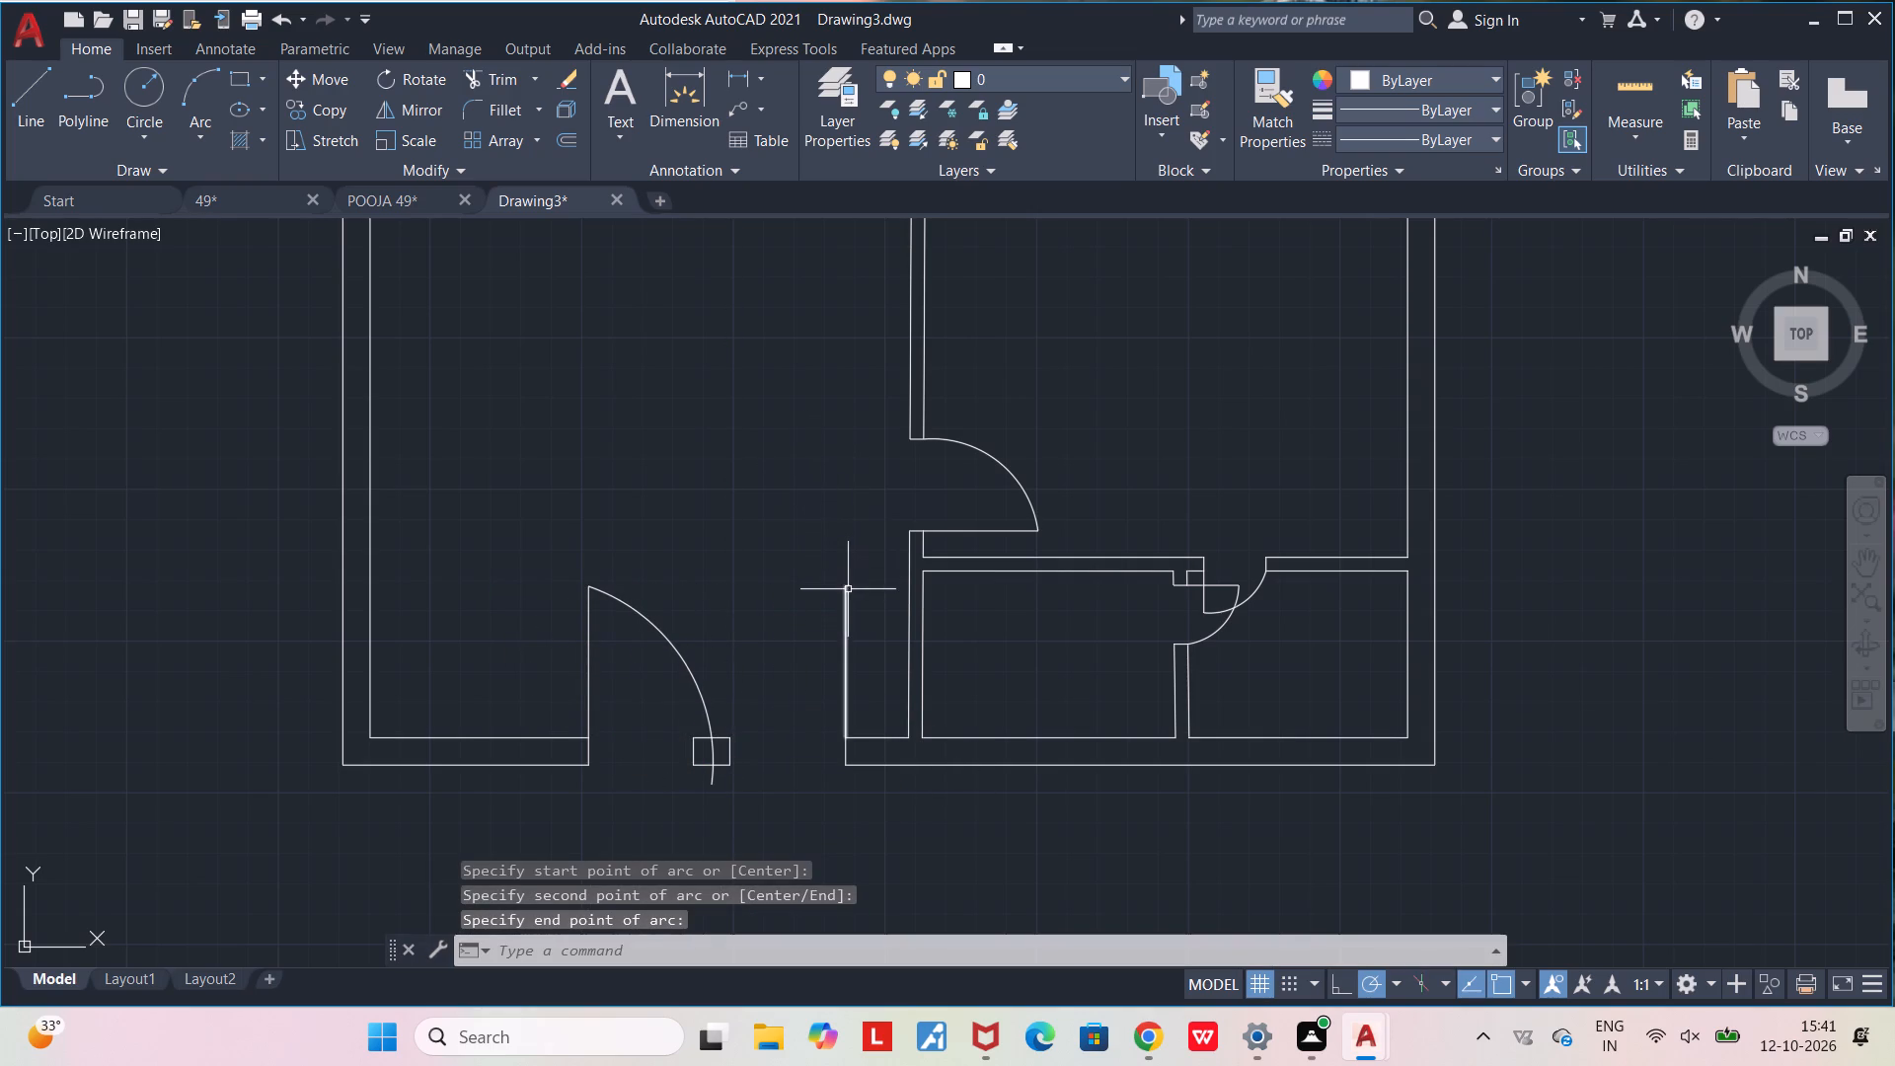
# Draw a matching three-point arc from the right leaf's top end through the same point on the block's top edge to its bottom edge.
pyautogui.click(188, 82)
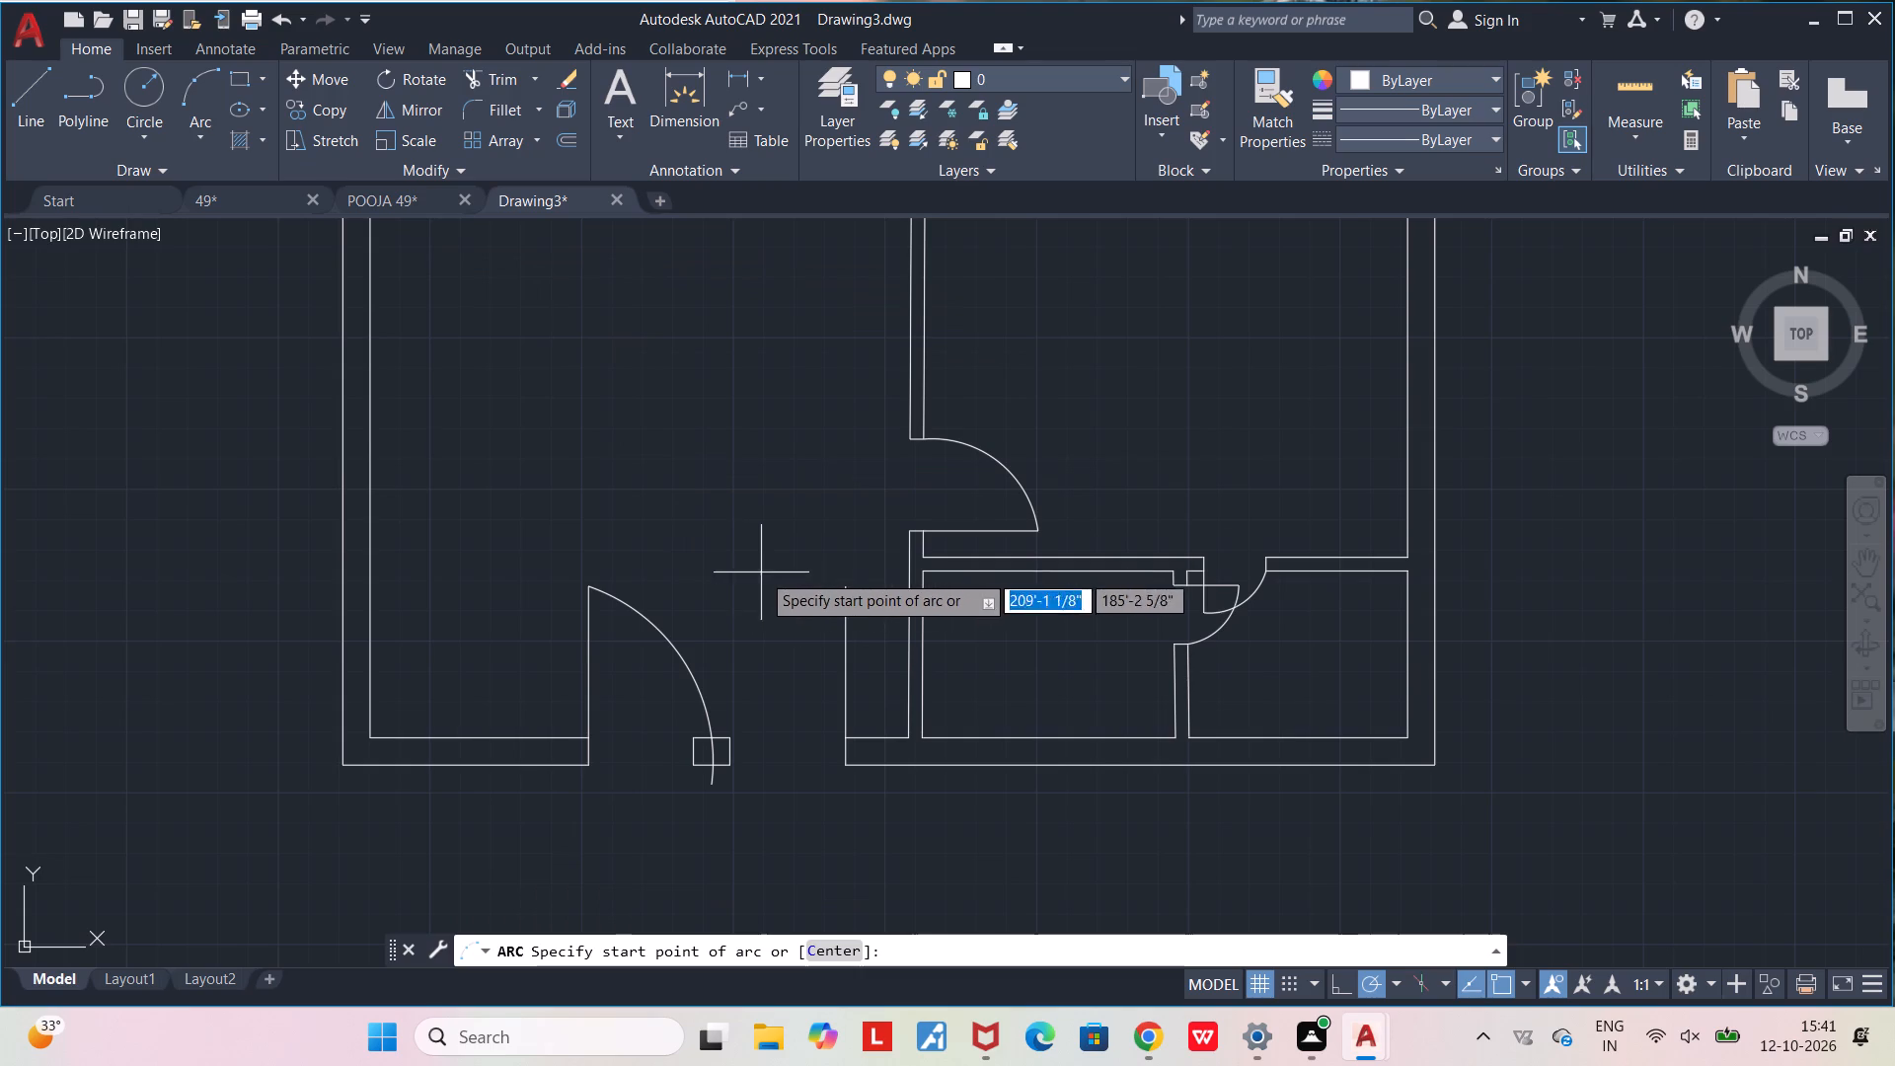
pyautogui.click(850, 587)
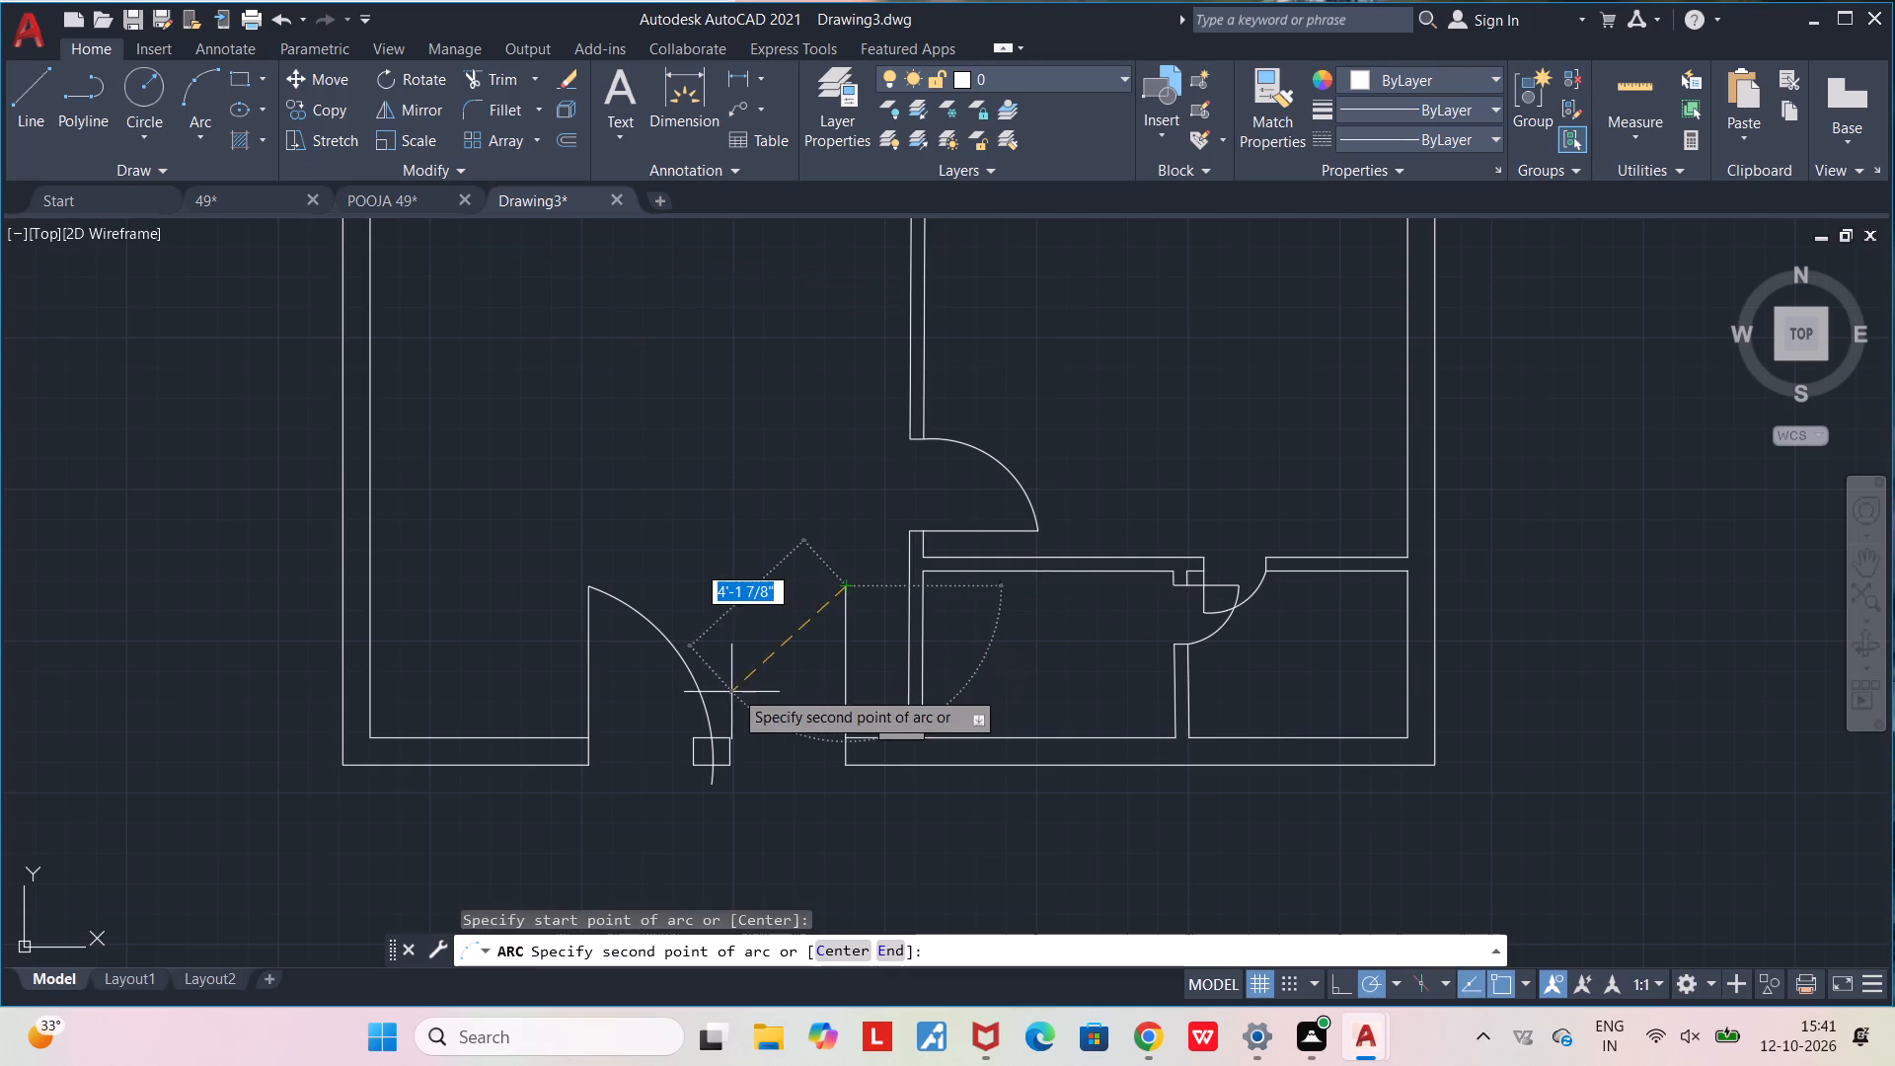
pyautogui.click(717, 736)
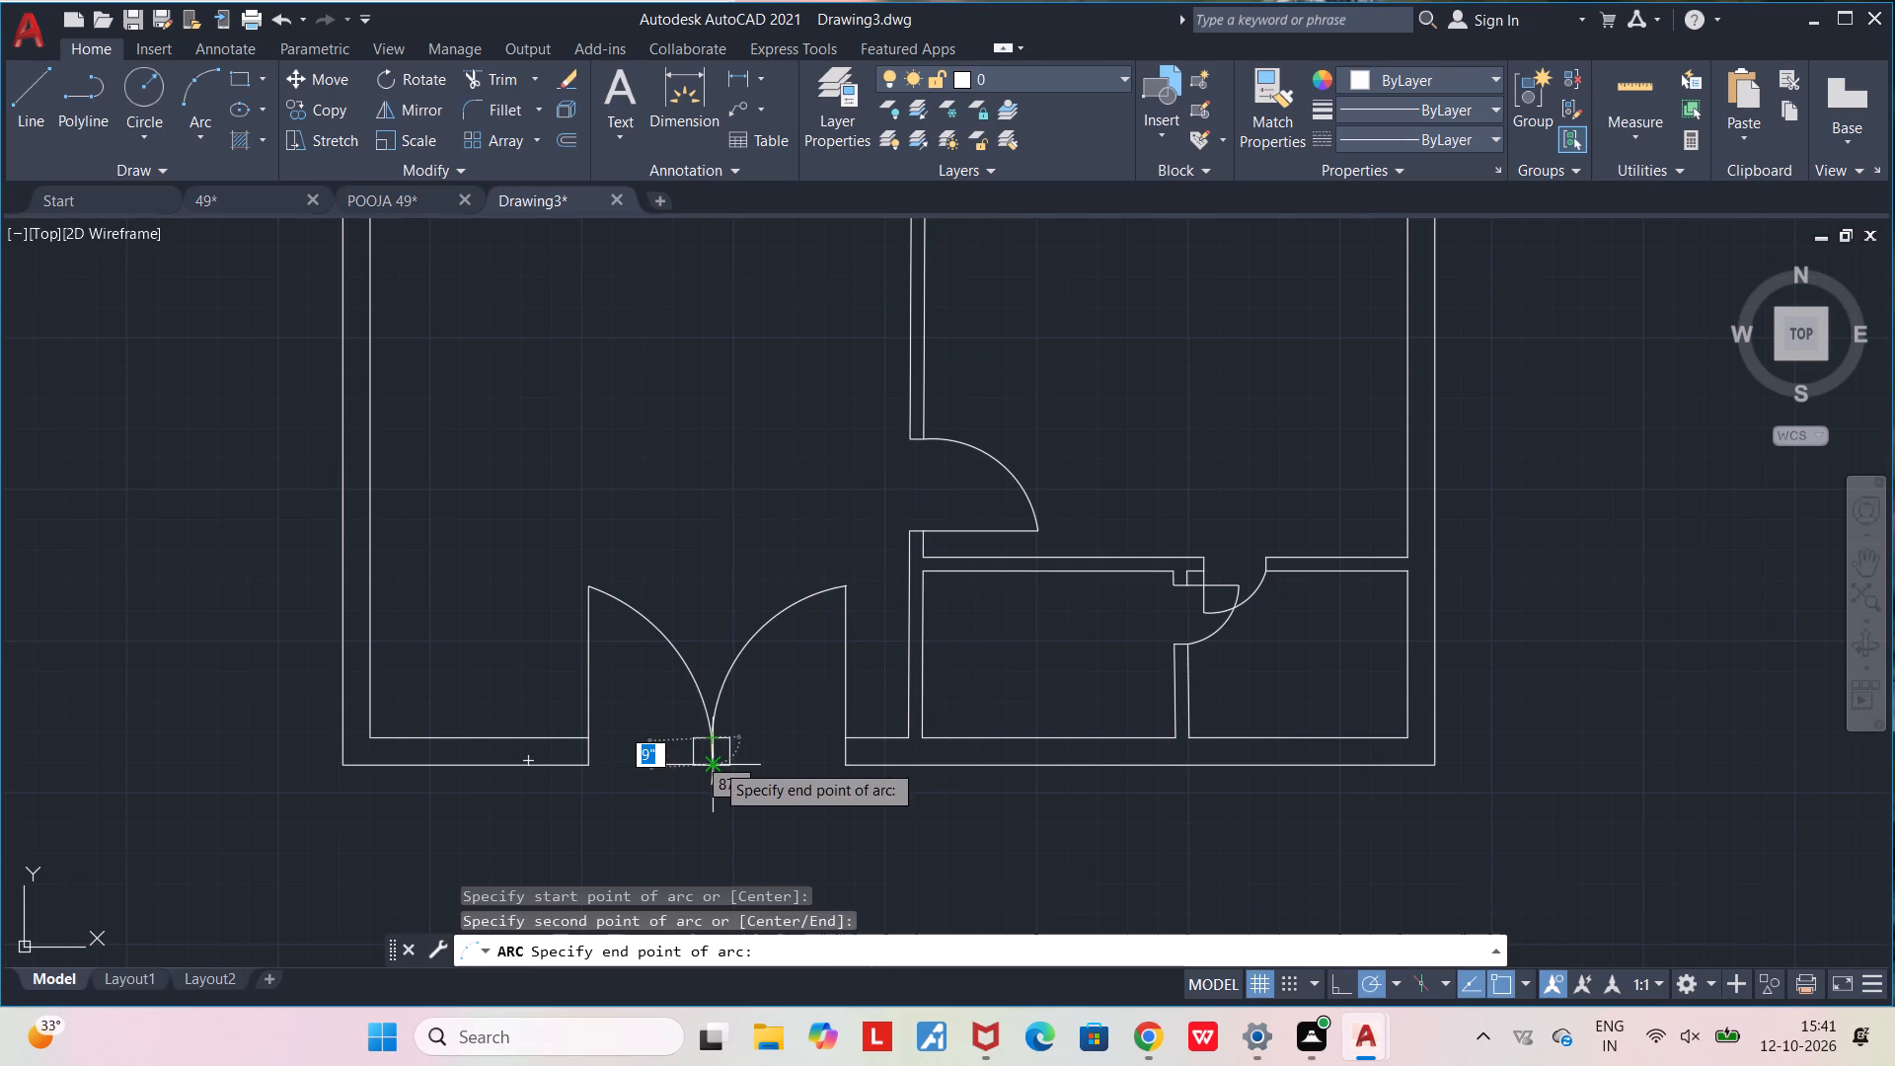
pyautogui.click(715, 762)
pyautogui.press('Escape')
pyautogui.press('Escape')
# Trim the parts of both door swing arcs inside and below the small block, so that they end at its top edge.
pyautogui.press('t')
pyautogui.press('r')
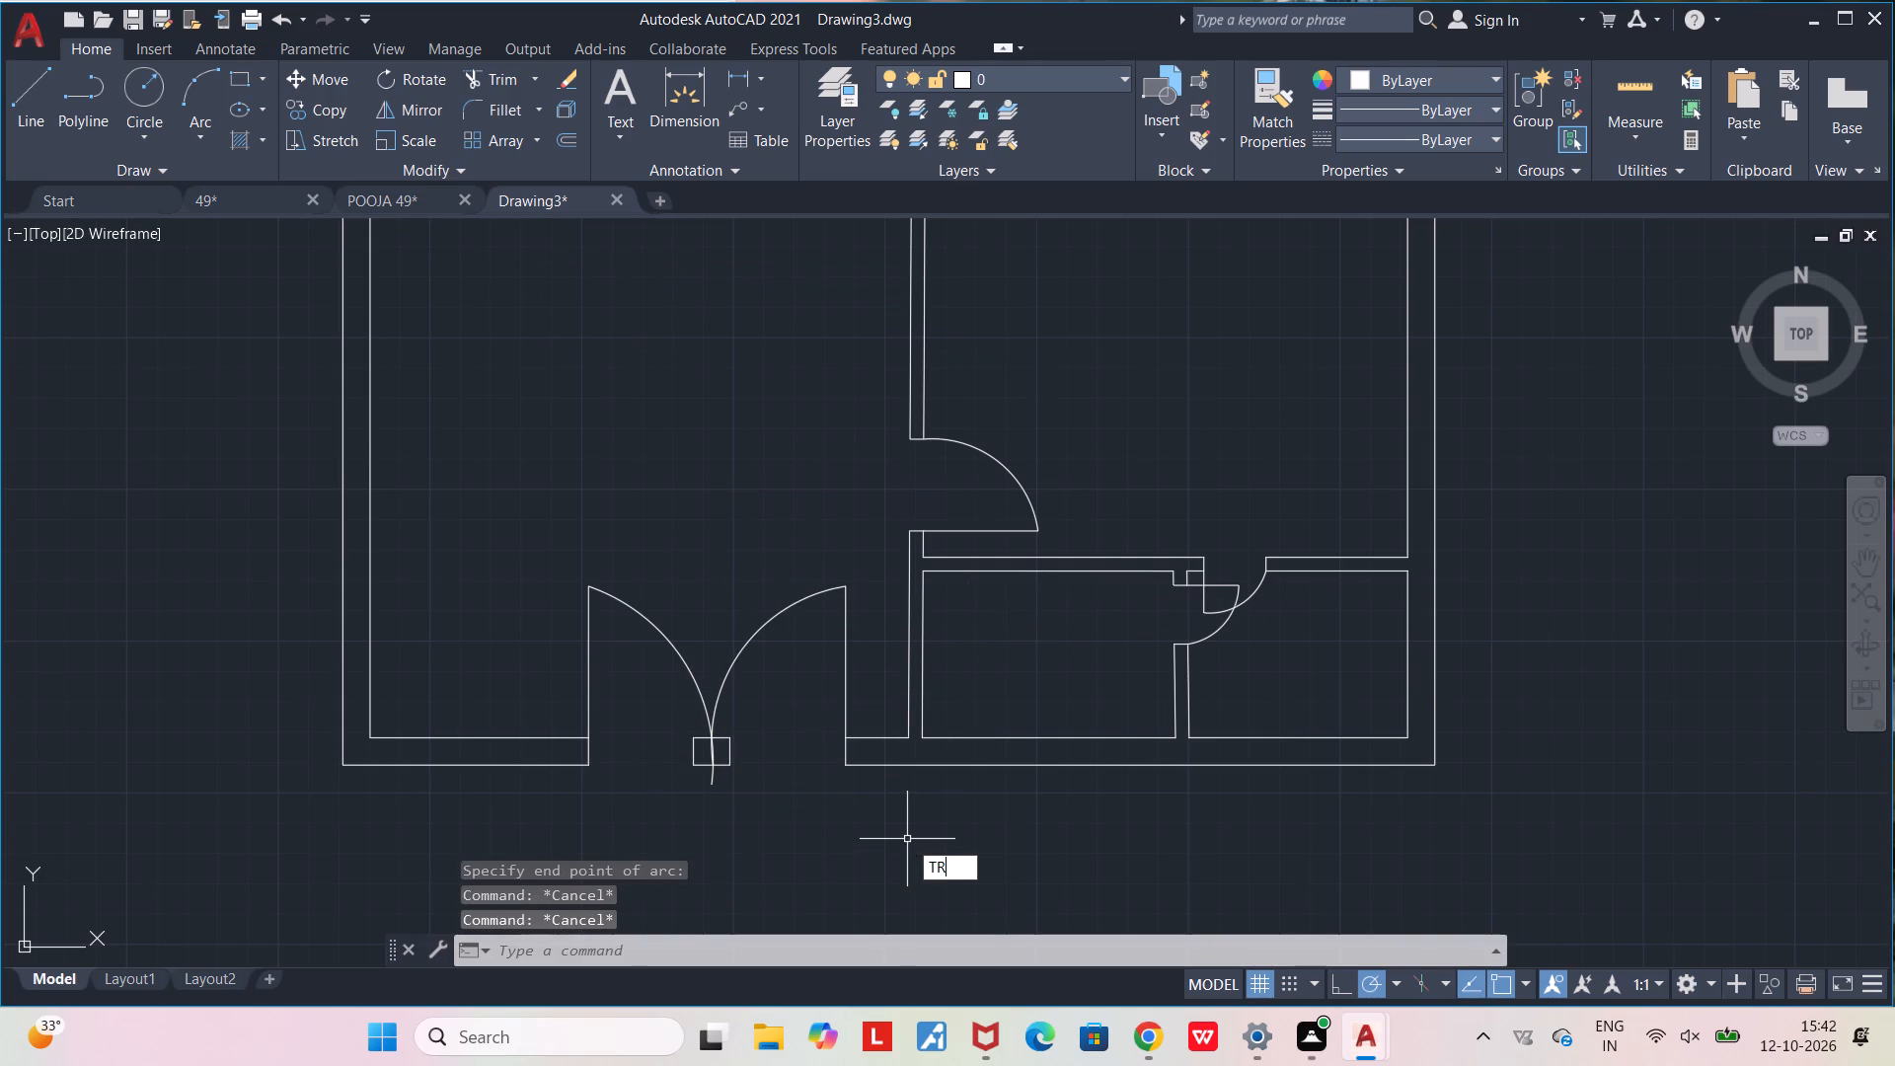
pyautogui.press('Return')
pyautogui.scroll(3, 732, 742)
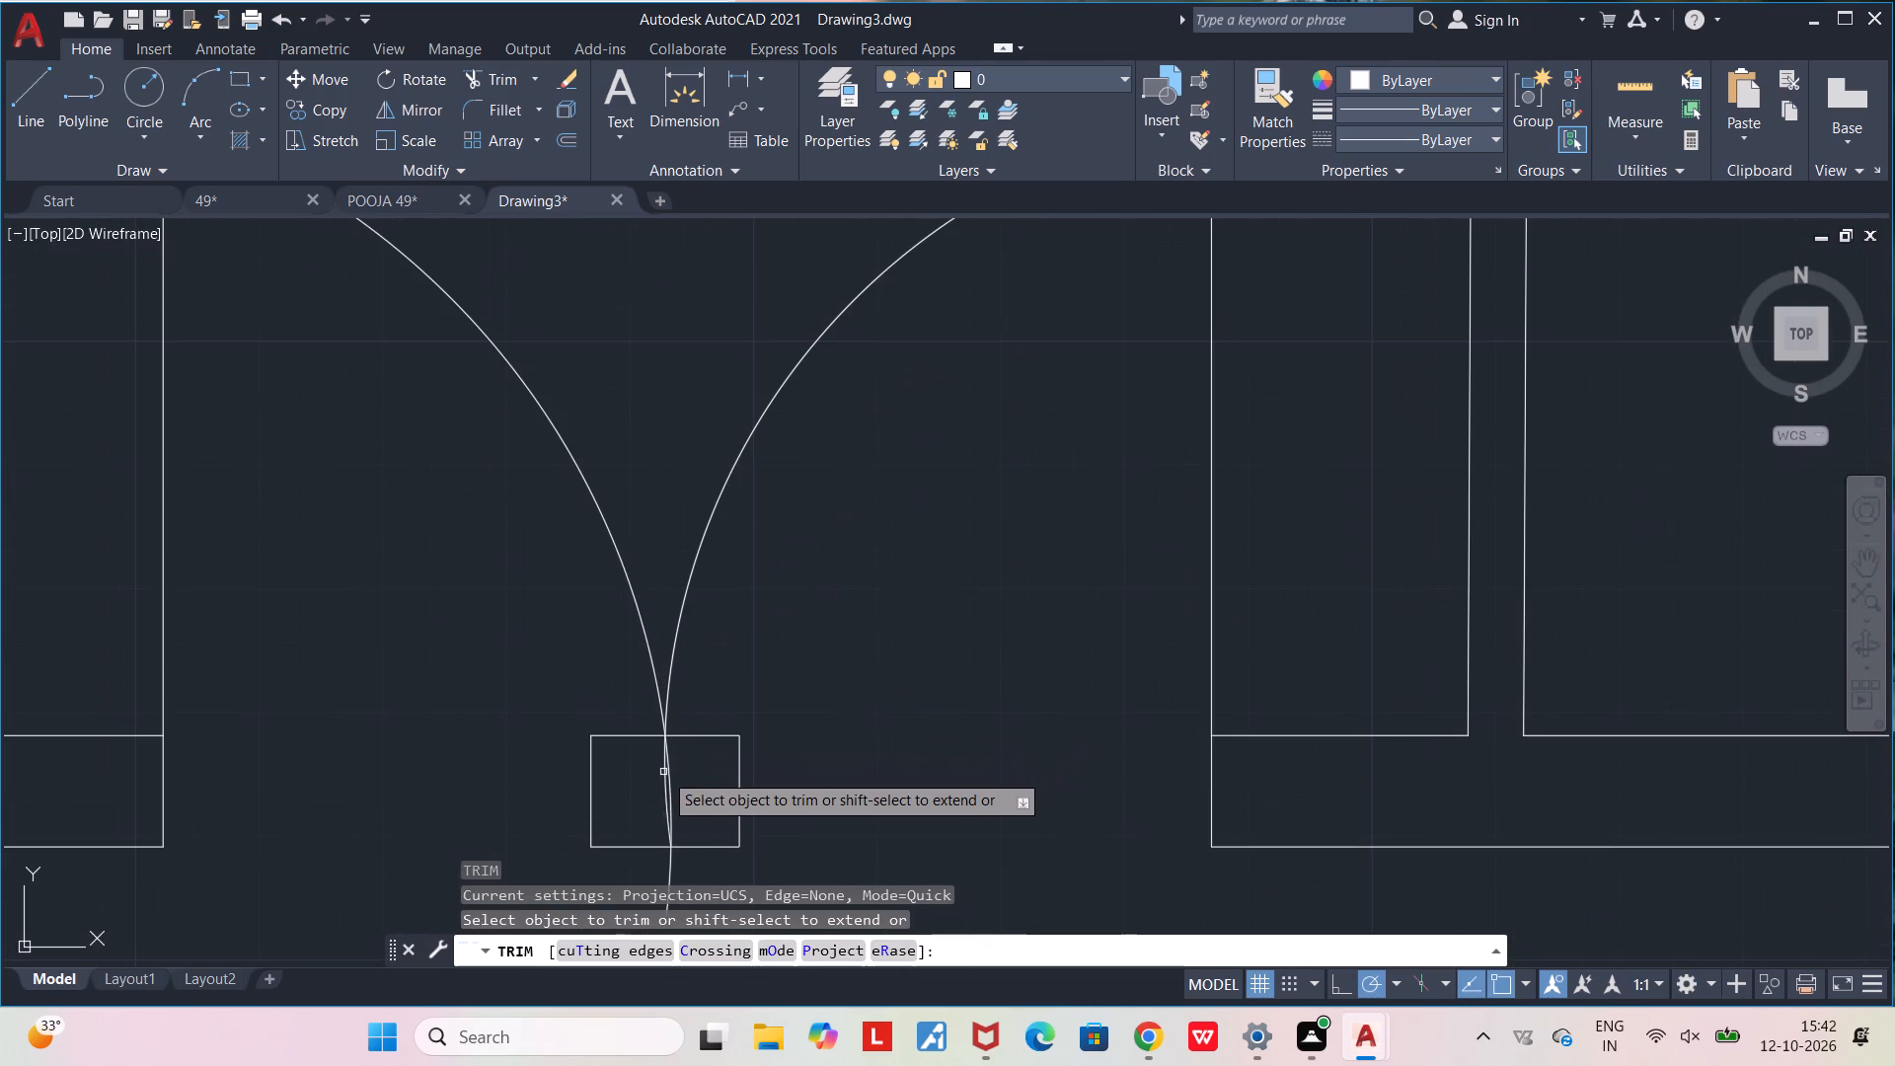
pyautogui.moveTo(662, 770); pyautogui.dragTo(699, 791)
pyautogui.moveTo(678, 772); pyautogui.dragTo(653, 796)
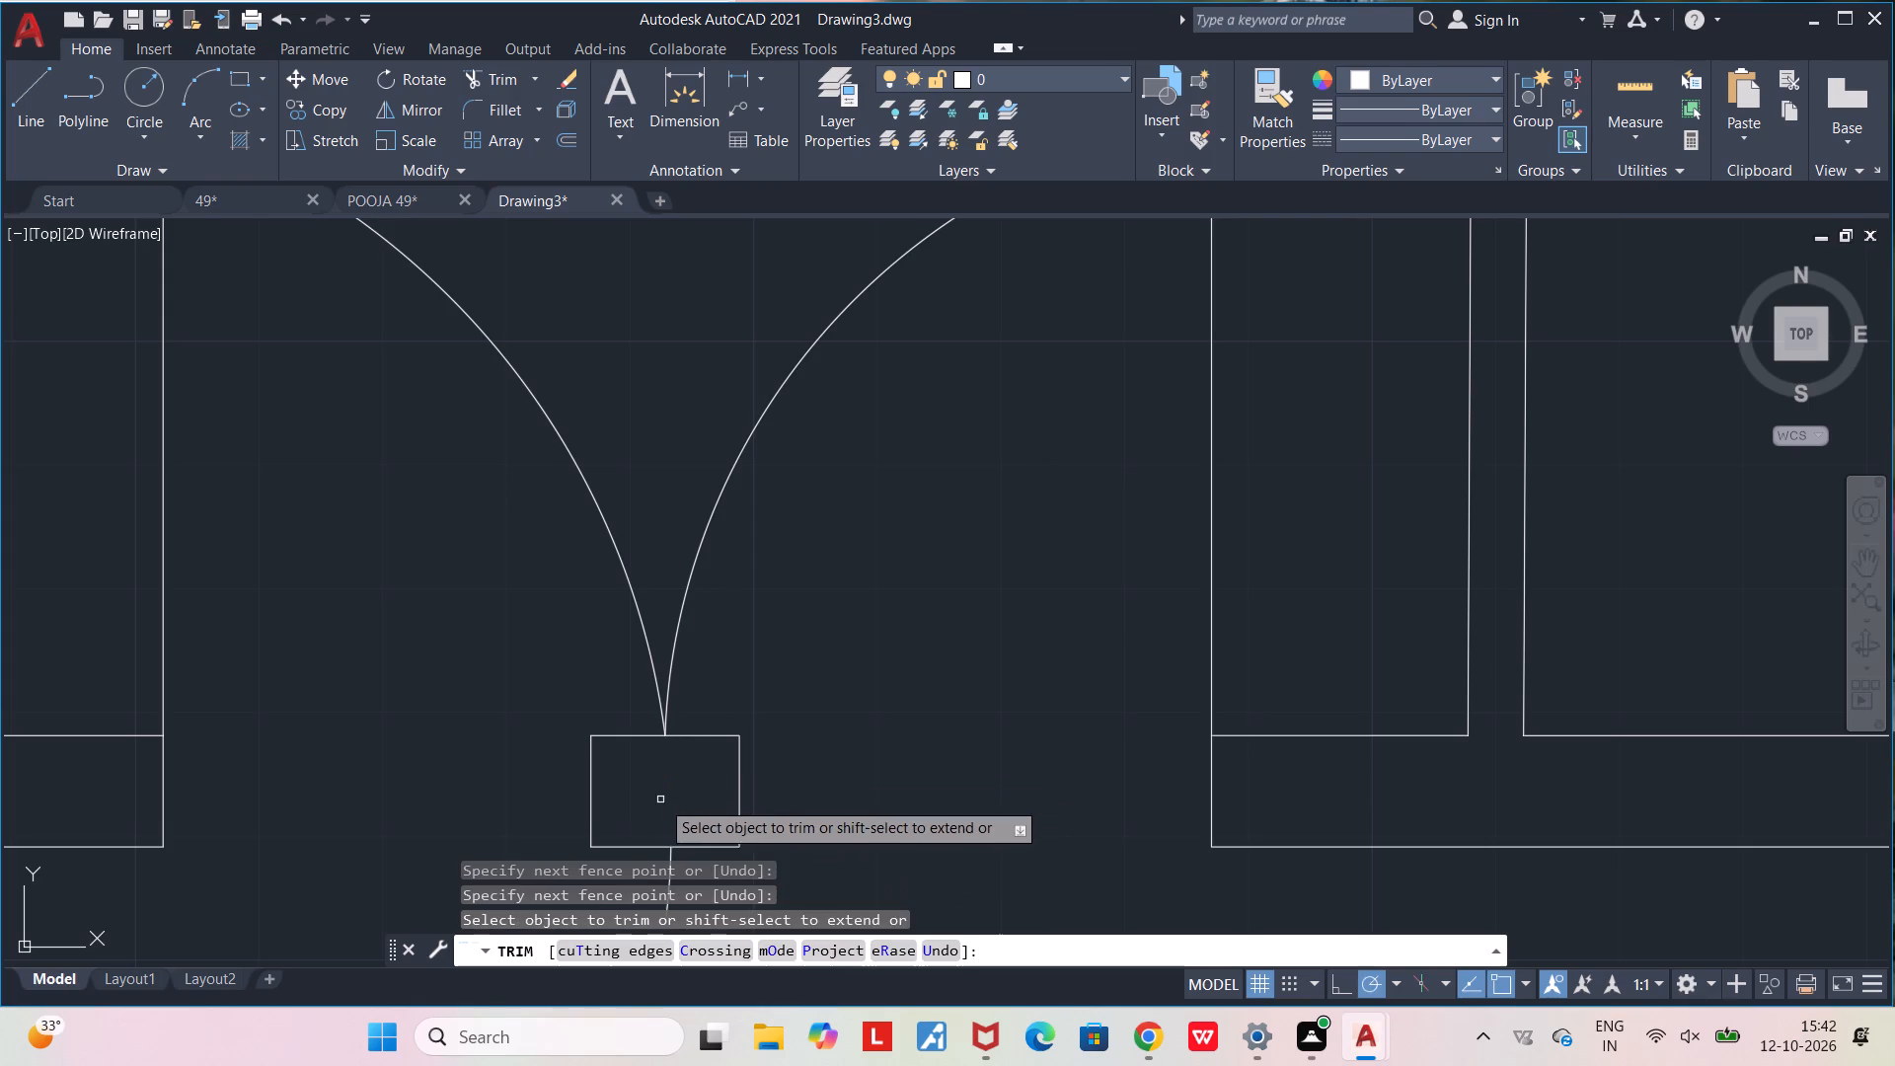
pyautogui.moveTo(660, 785); pyautogui.dragTo(684, 647, button='middle')
pyautogui.scroll(-3, 684, 639)
pyautogui.moveTo(693, 672); pyautogui.dragTo(671, 663)
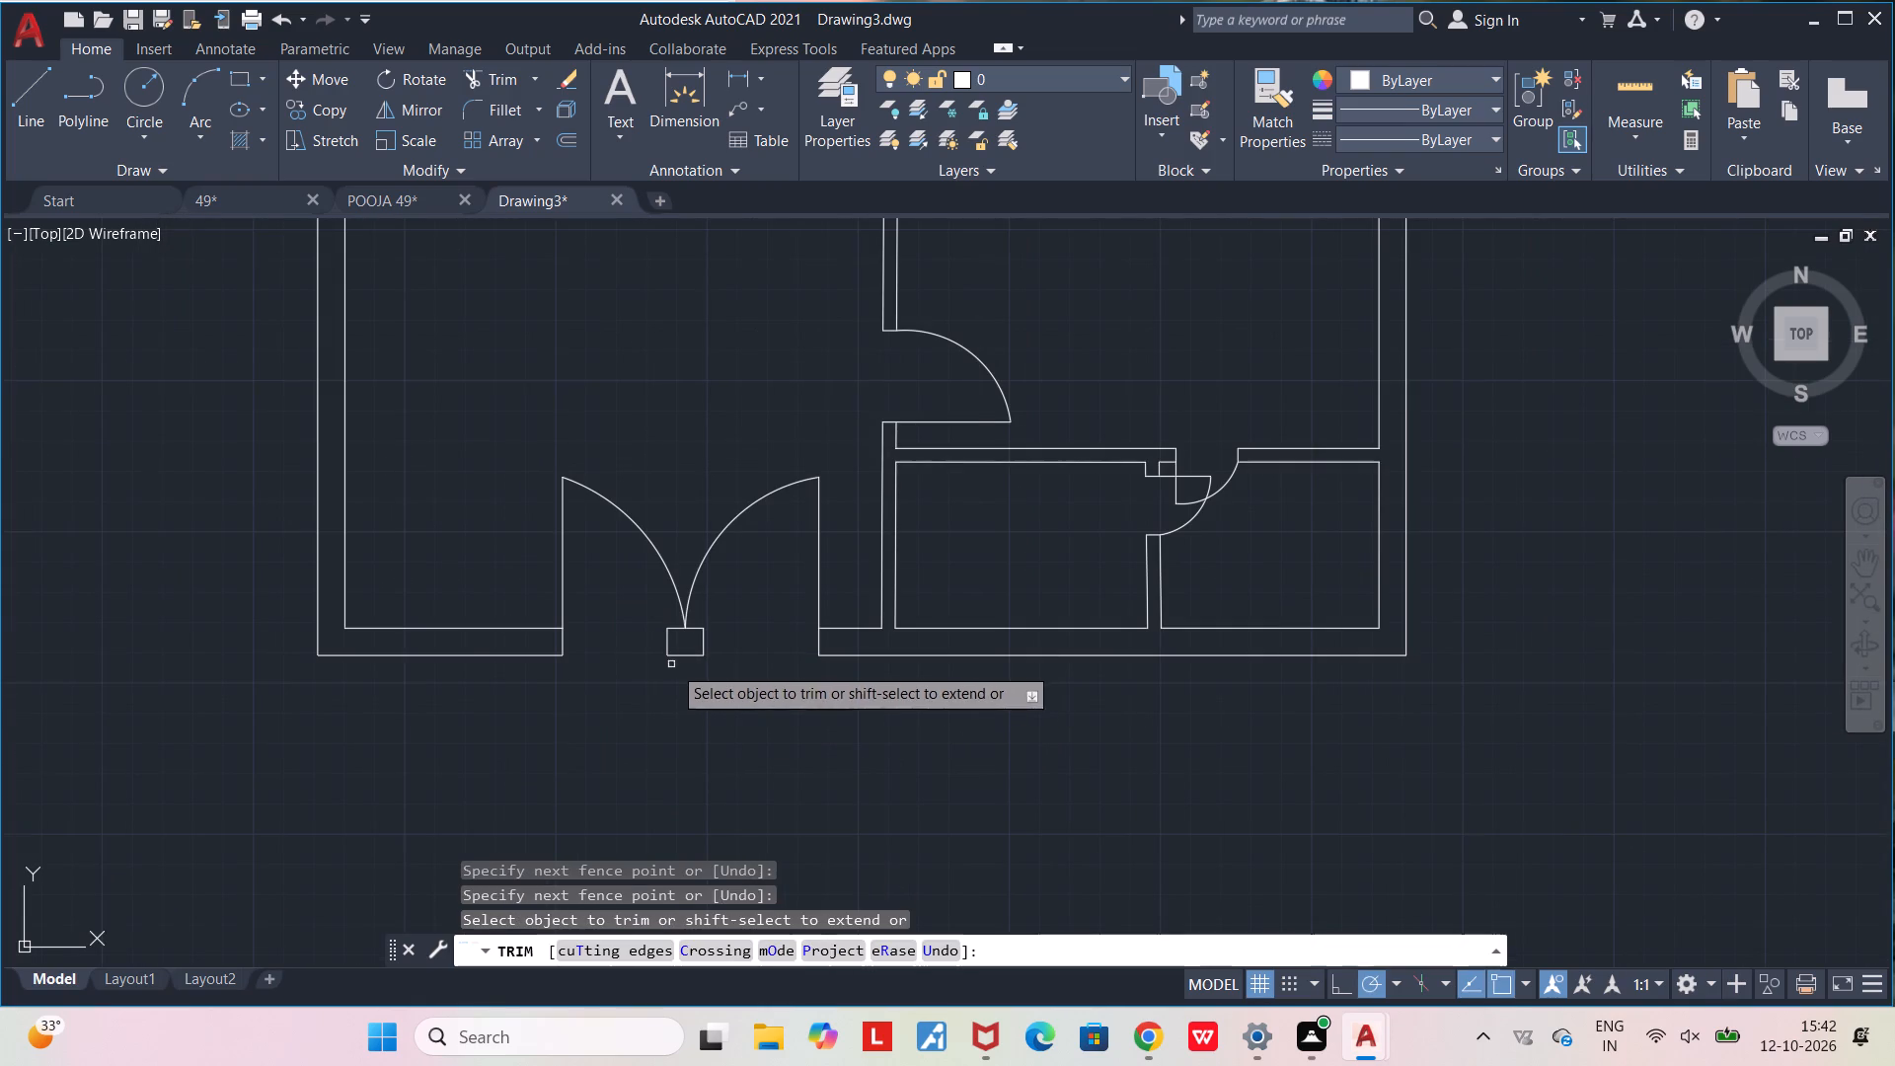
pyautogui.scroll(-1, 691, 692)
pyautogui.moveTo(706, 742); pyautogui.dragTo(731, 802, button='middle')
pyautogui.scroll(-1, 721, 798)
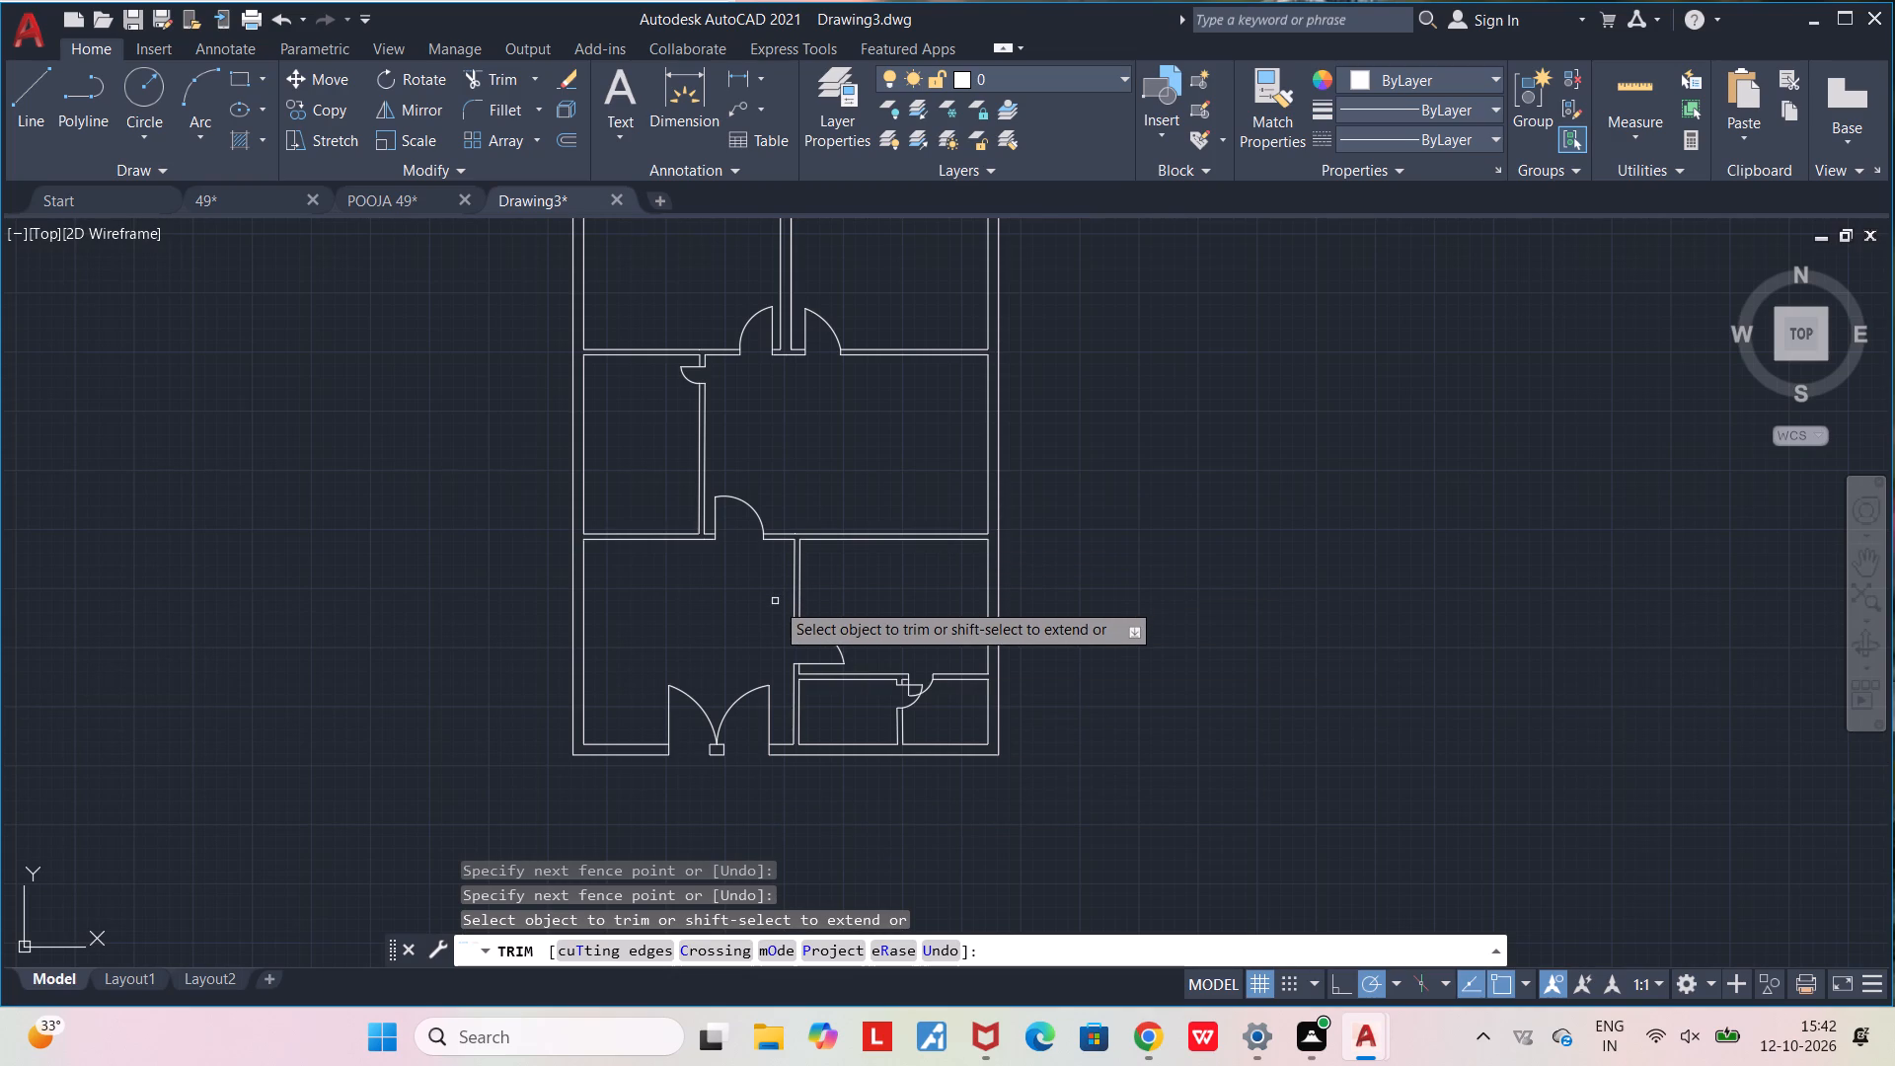
# Examine the overlapping door swings at the two small lower rooms and review the rest of the floor plan.
pyautogui.press('Escape')
pyautogui.press('Escape')
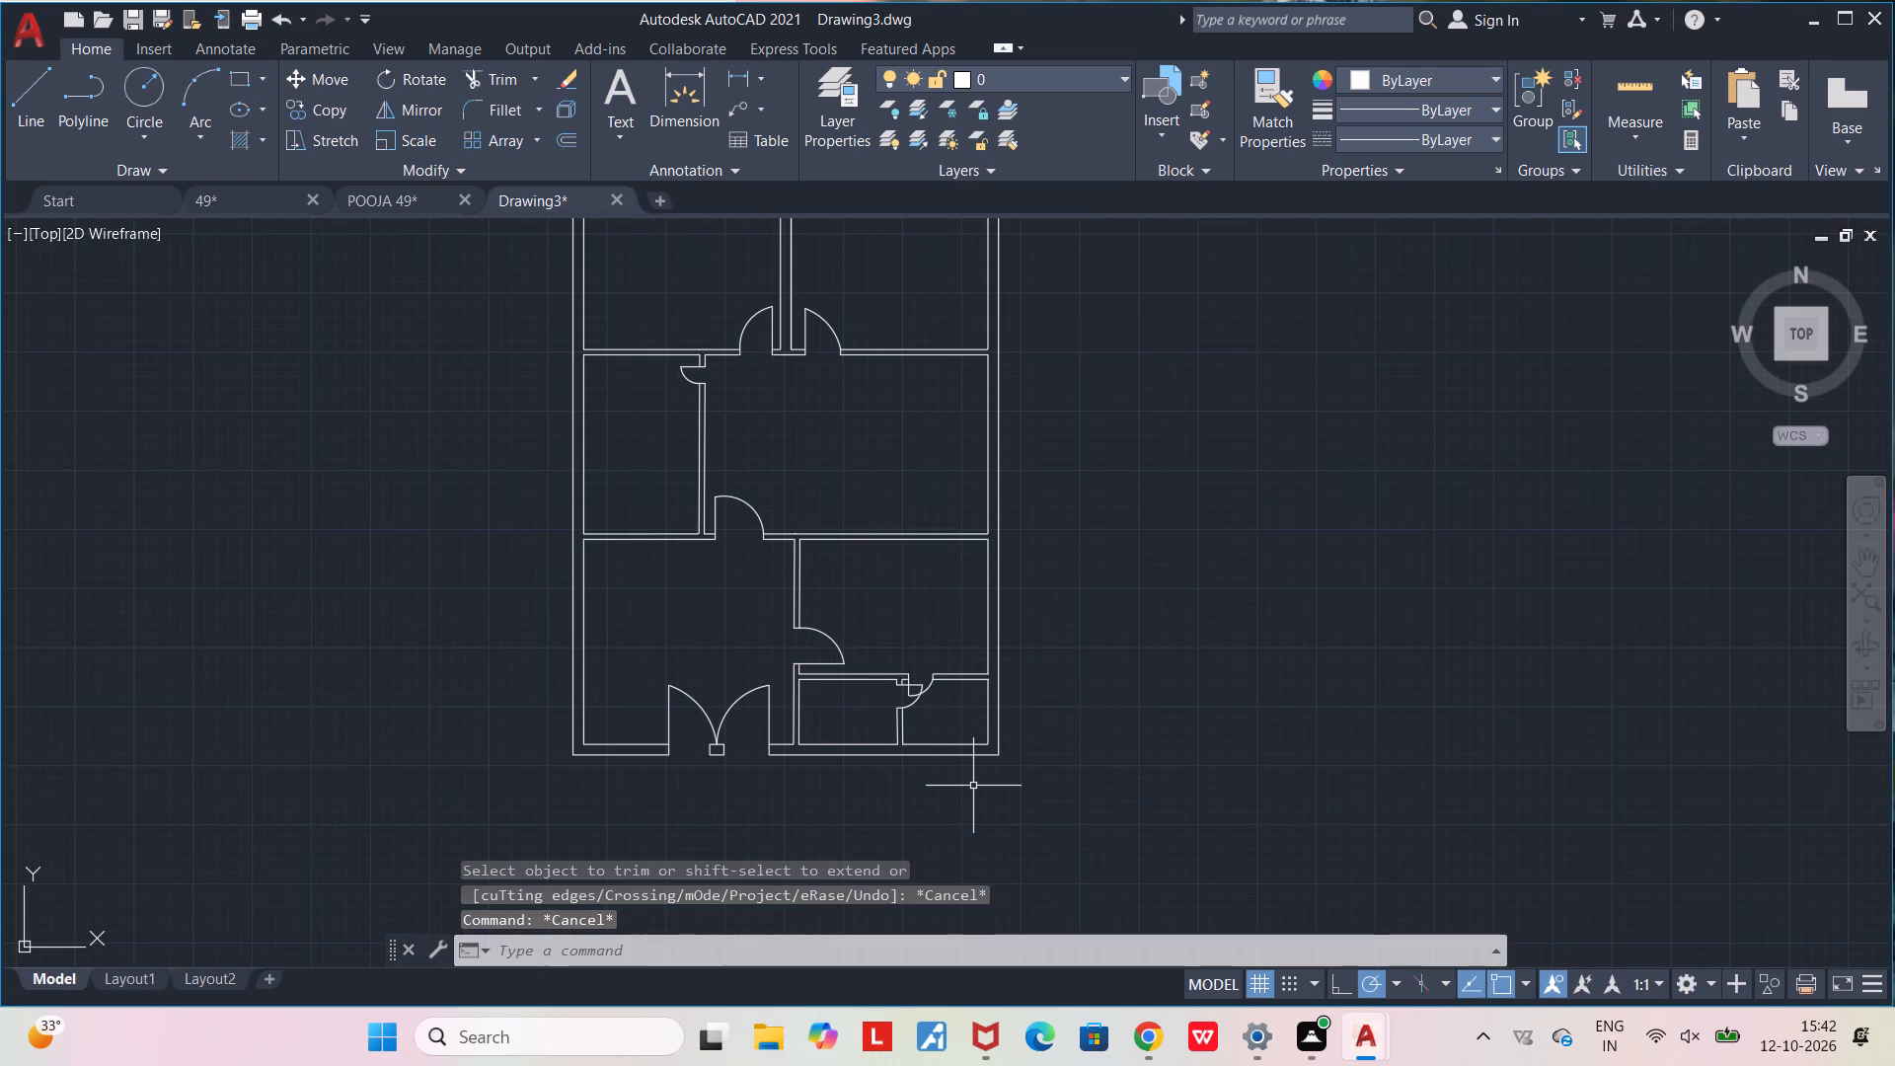
pyautogui.scroll(2, 893, 699)
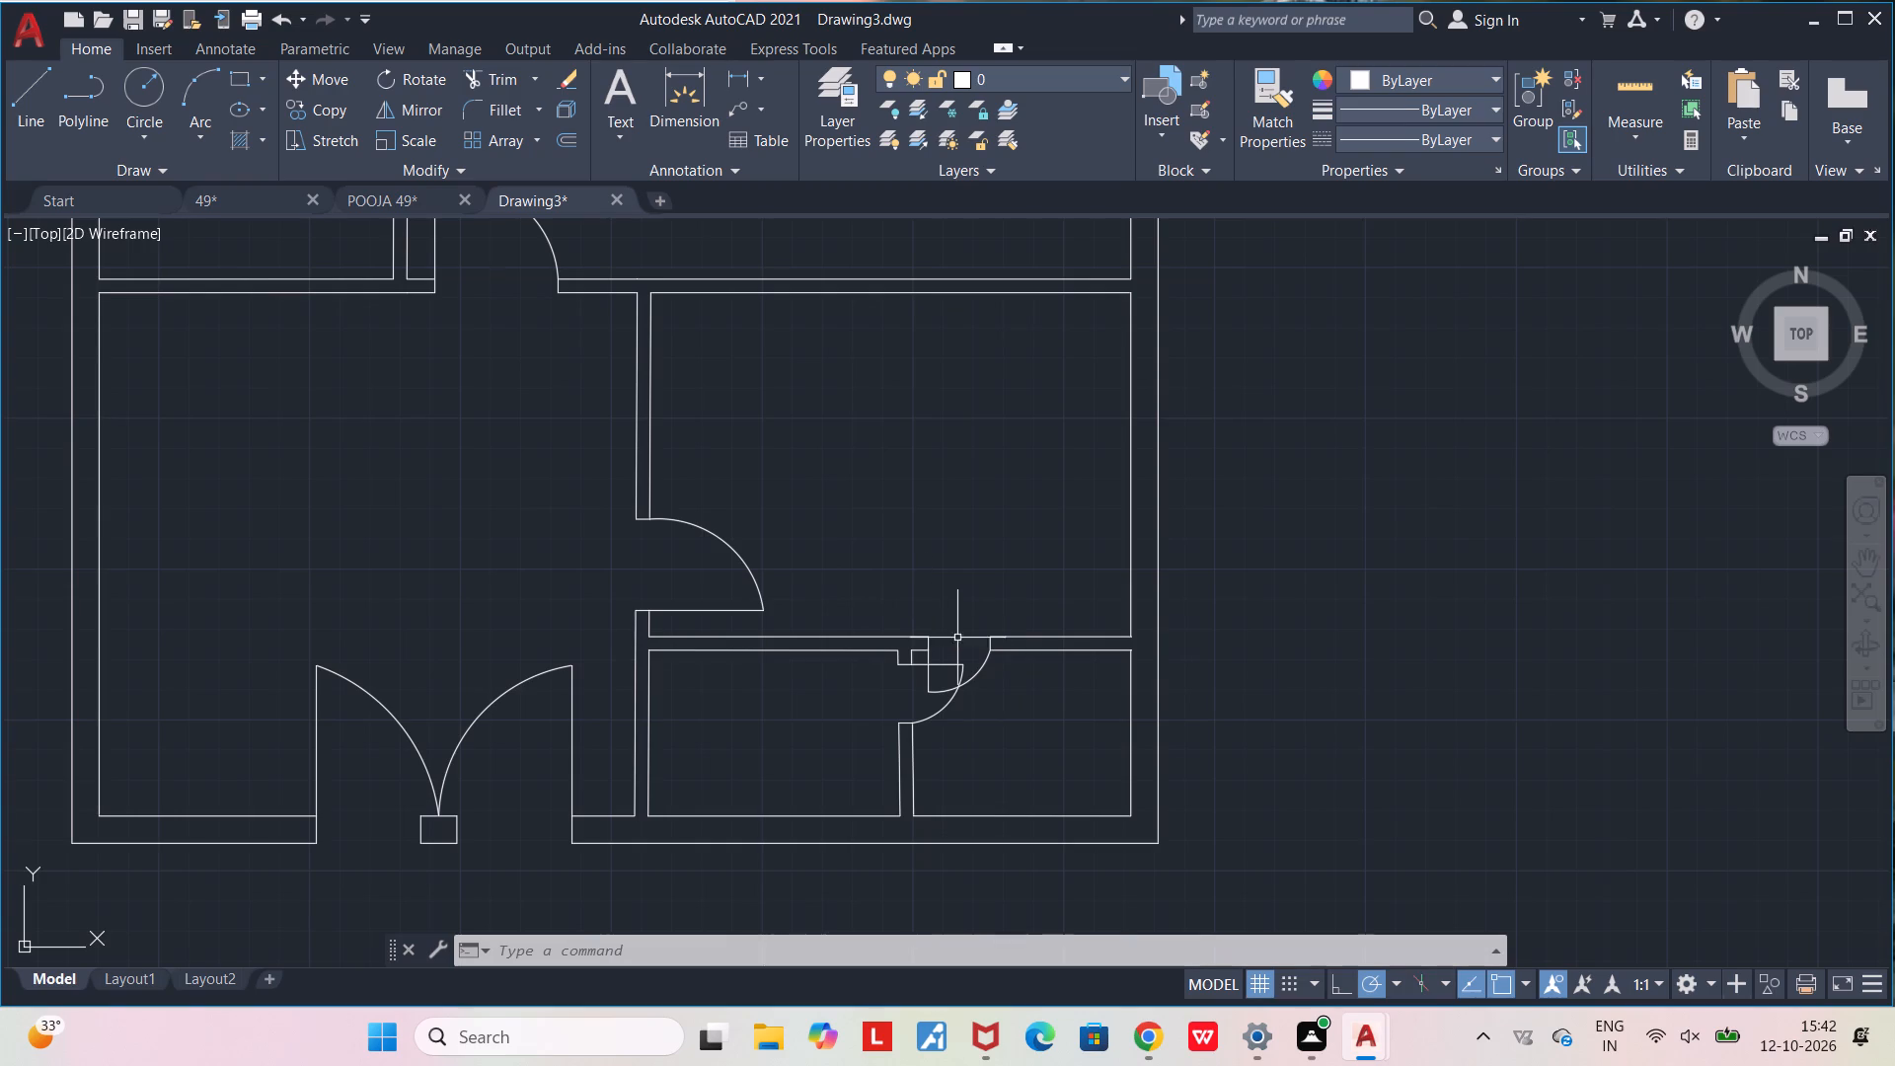
pyautogui.scroll(3, 930, 652)
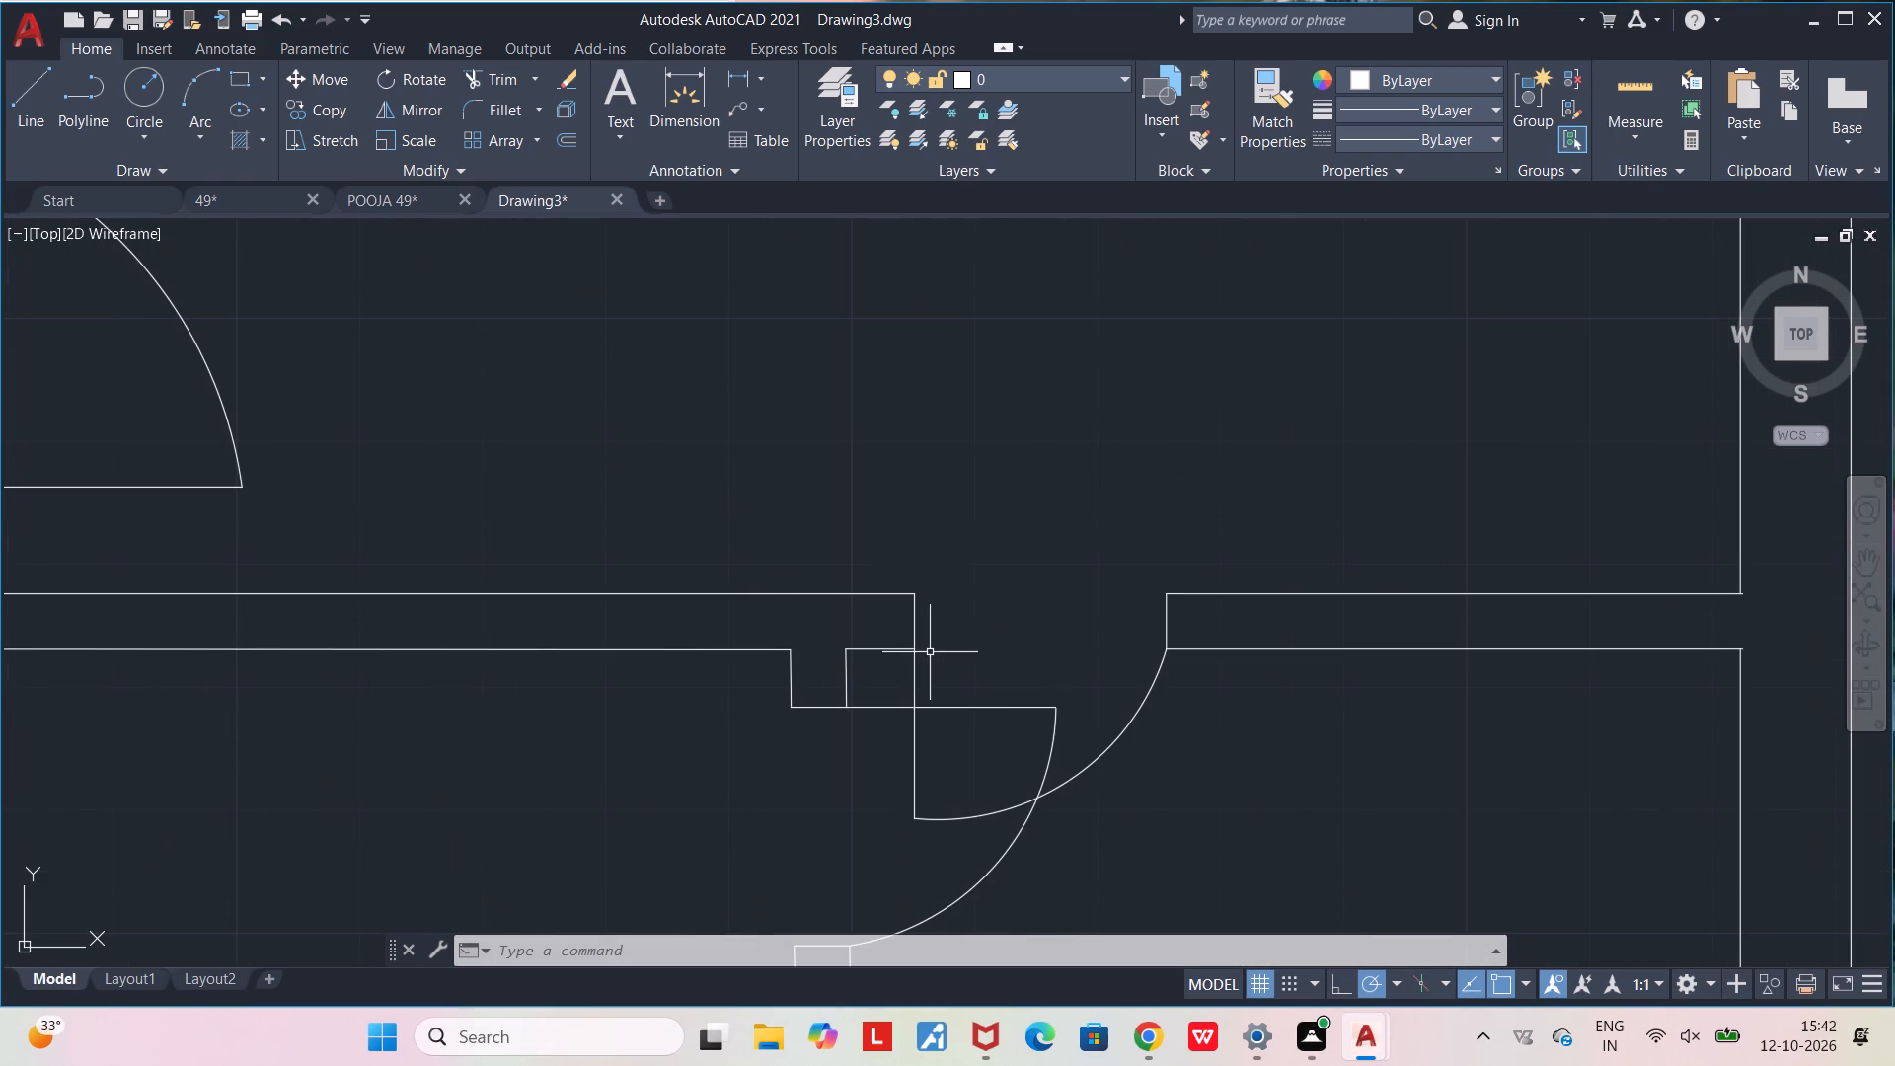
pyautogui.scroll(-3, 930, 652)
pyautogui.moveTo(777, 733); pyautogui.dragTo(889, 810, button='middle')
pyautogui.scroll(-2, 889, 810)
pyautogui.moveTo(711, 713); pyautogui.dragTo(743, 805, button='middle')
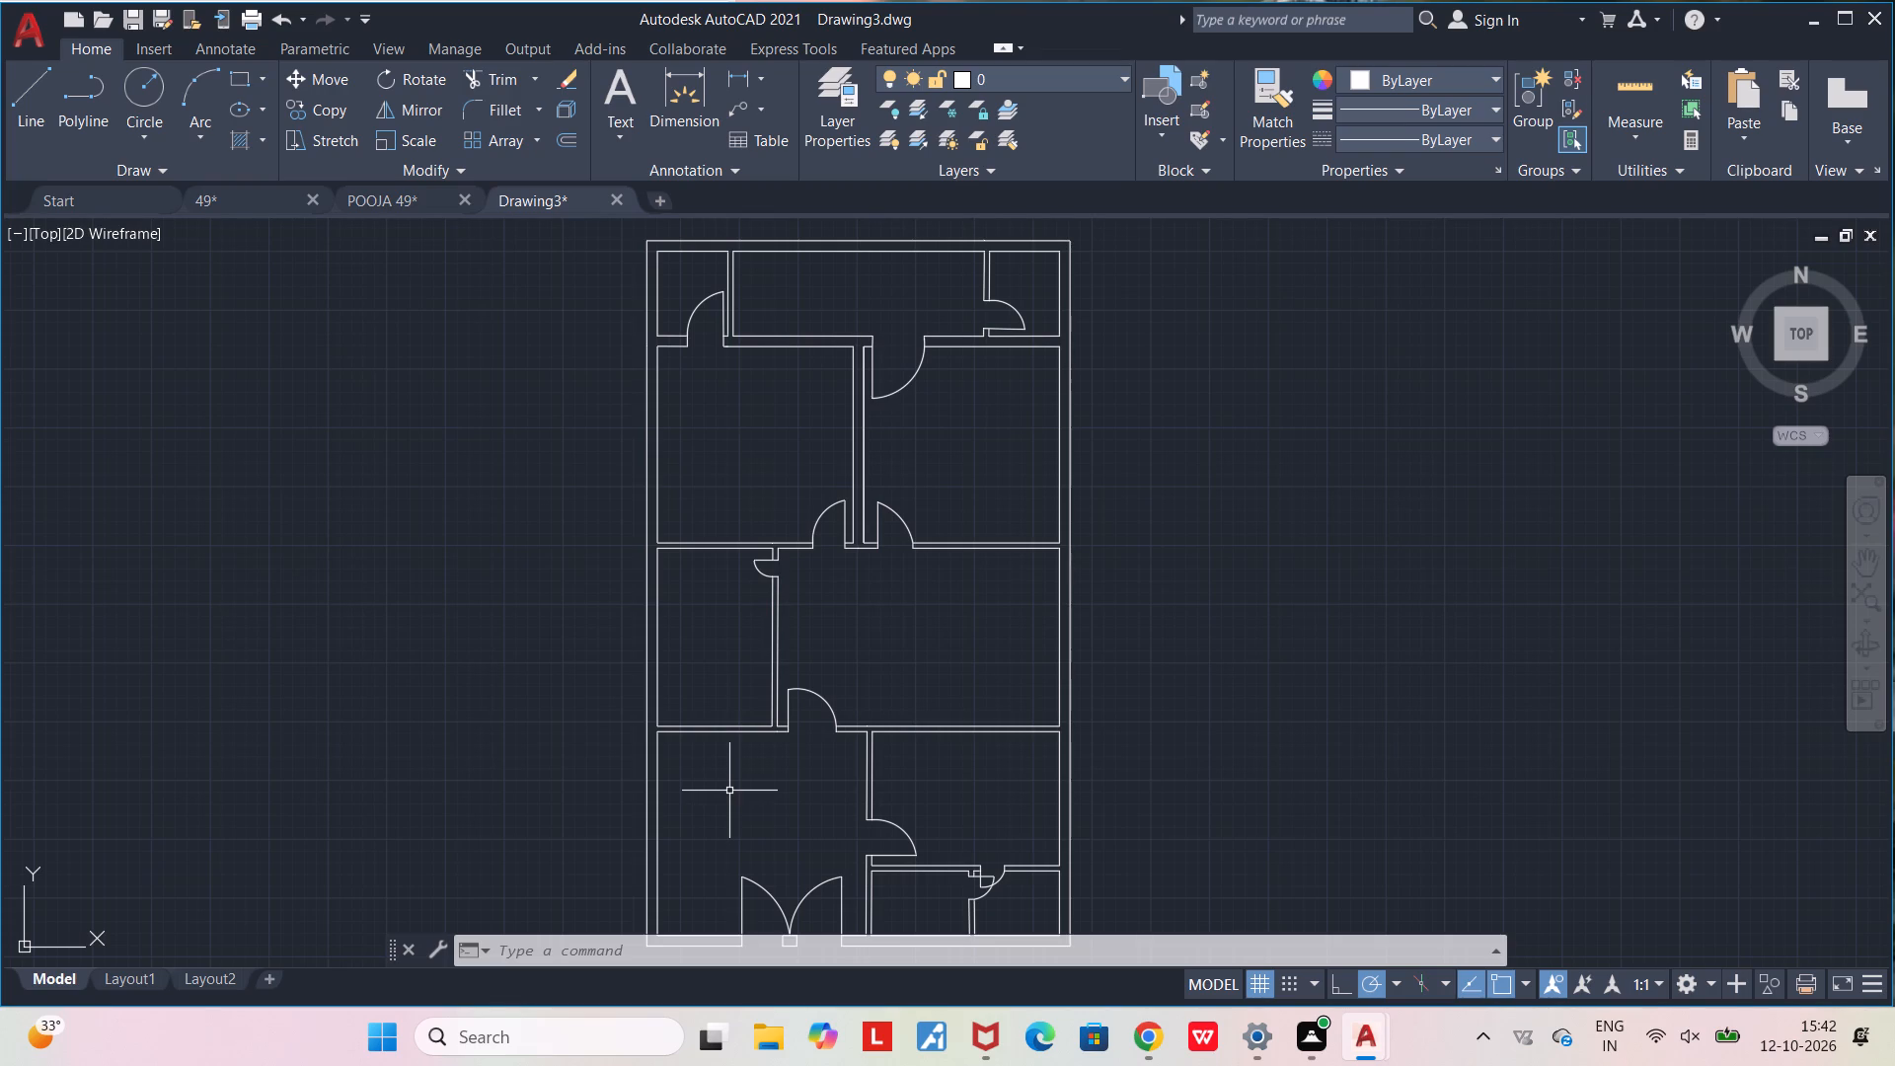
pyautogui.moveTo(713, 792); pyautogui.dragTo(839, 530, button='middle')
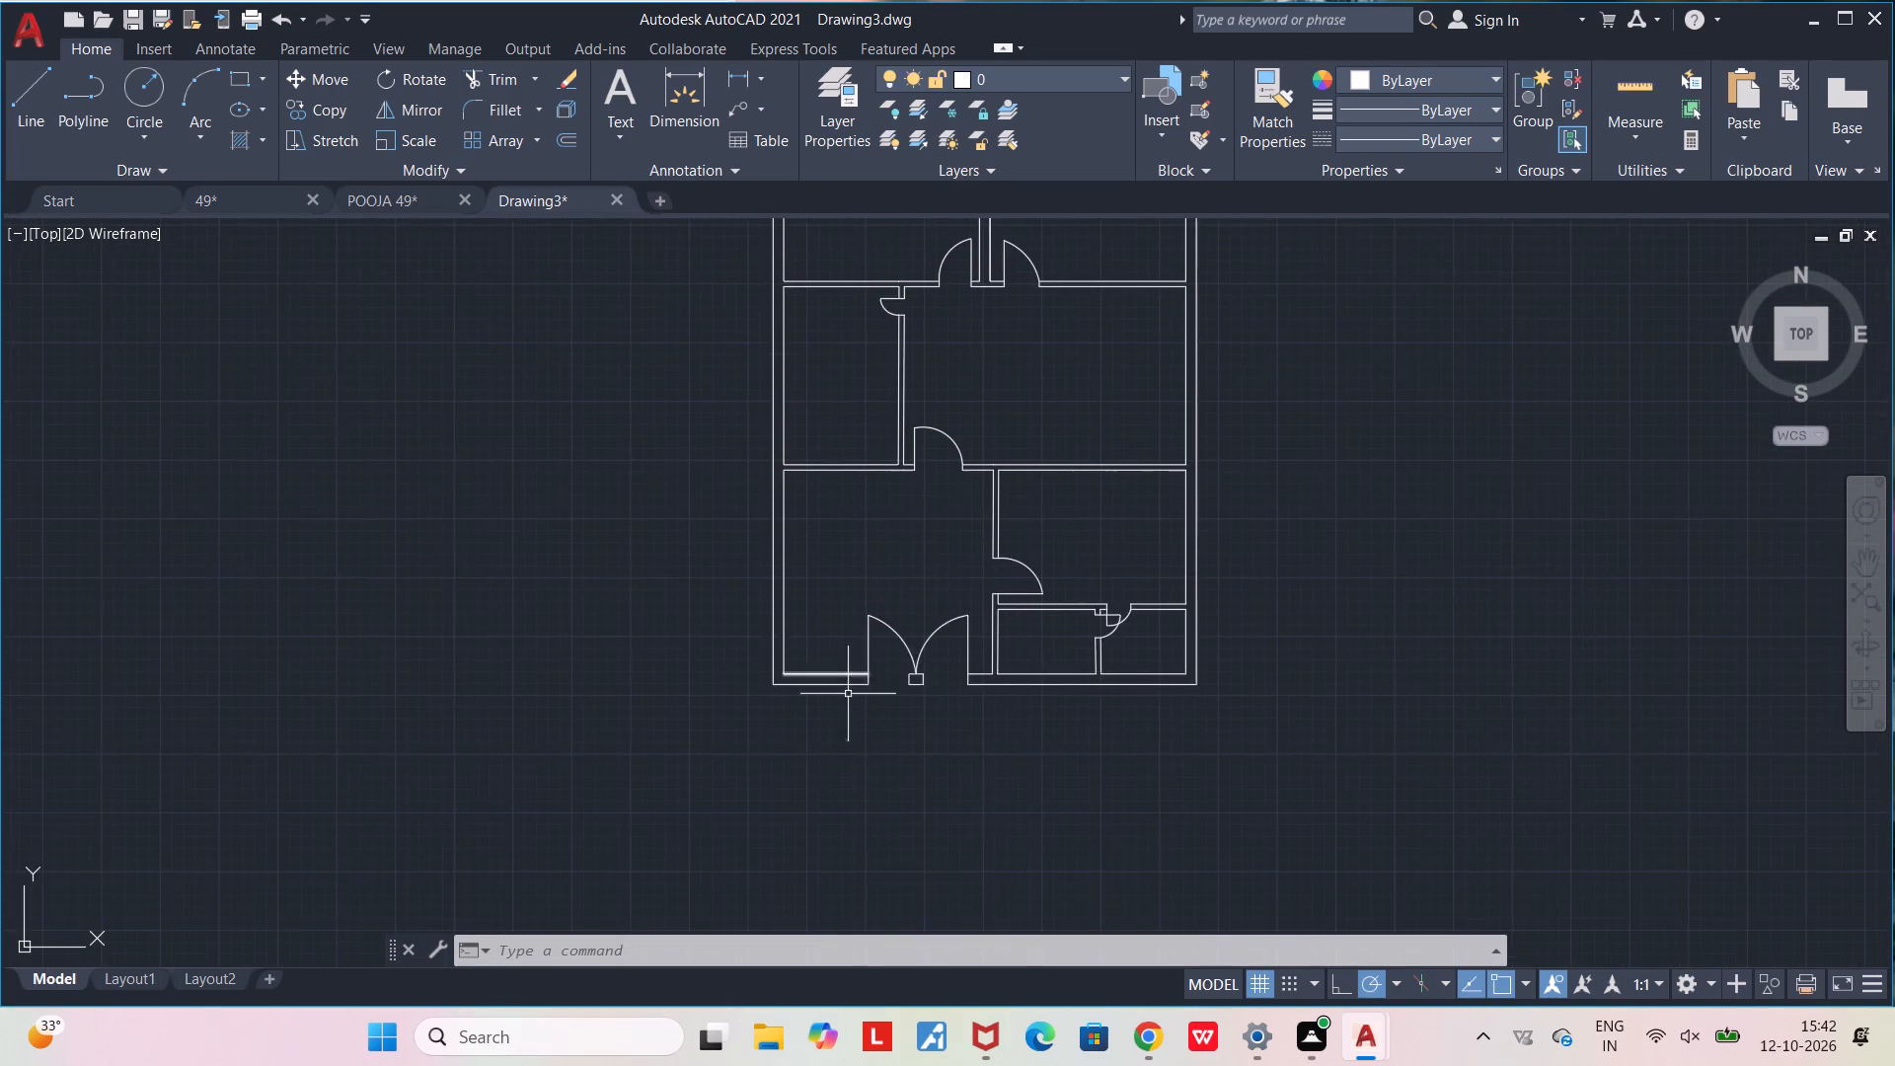
# Draw two vertical jamb lines about 1'-1" long across the bottom outer wall, between its left corner and the double door.
pyautogui.scroll(3, 846, 698)
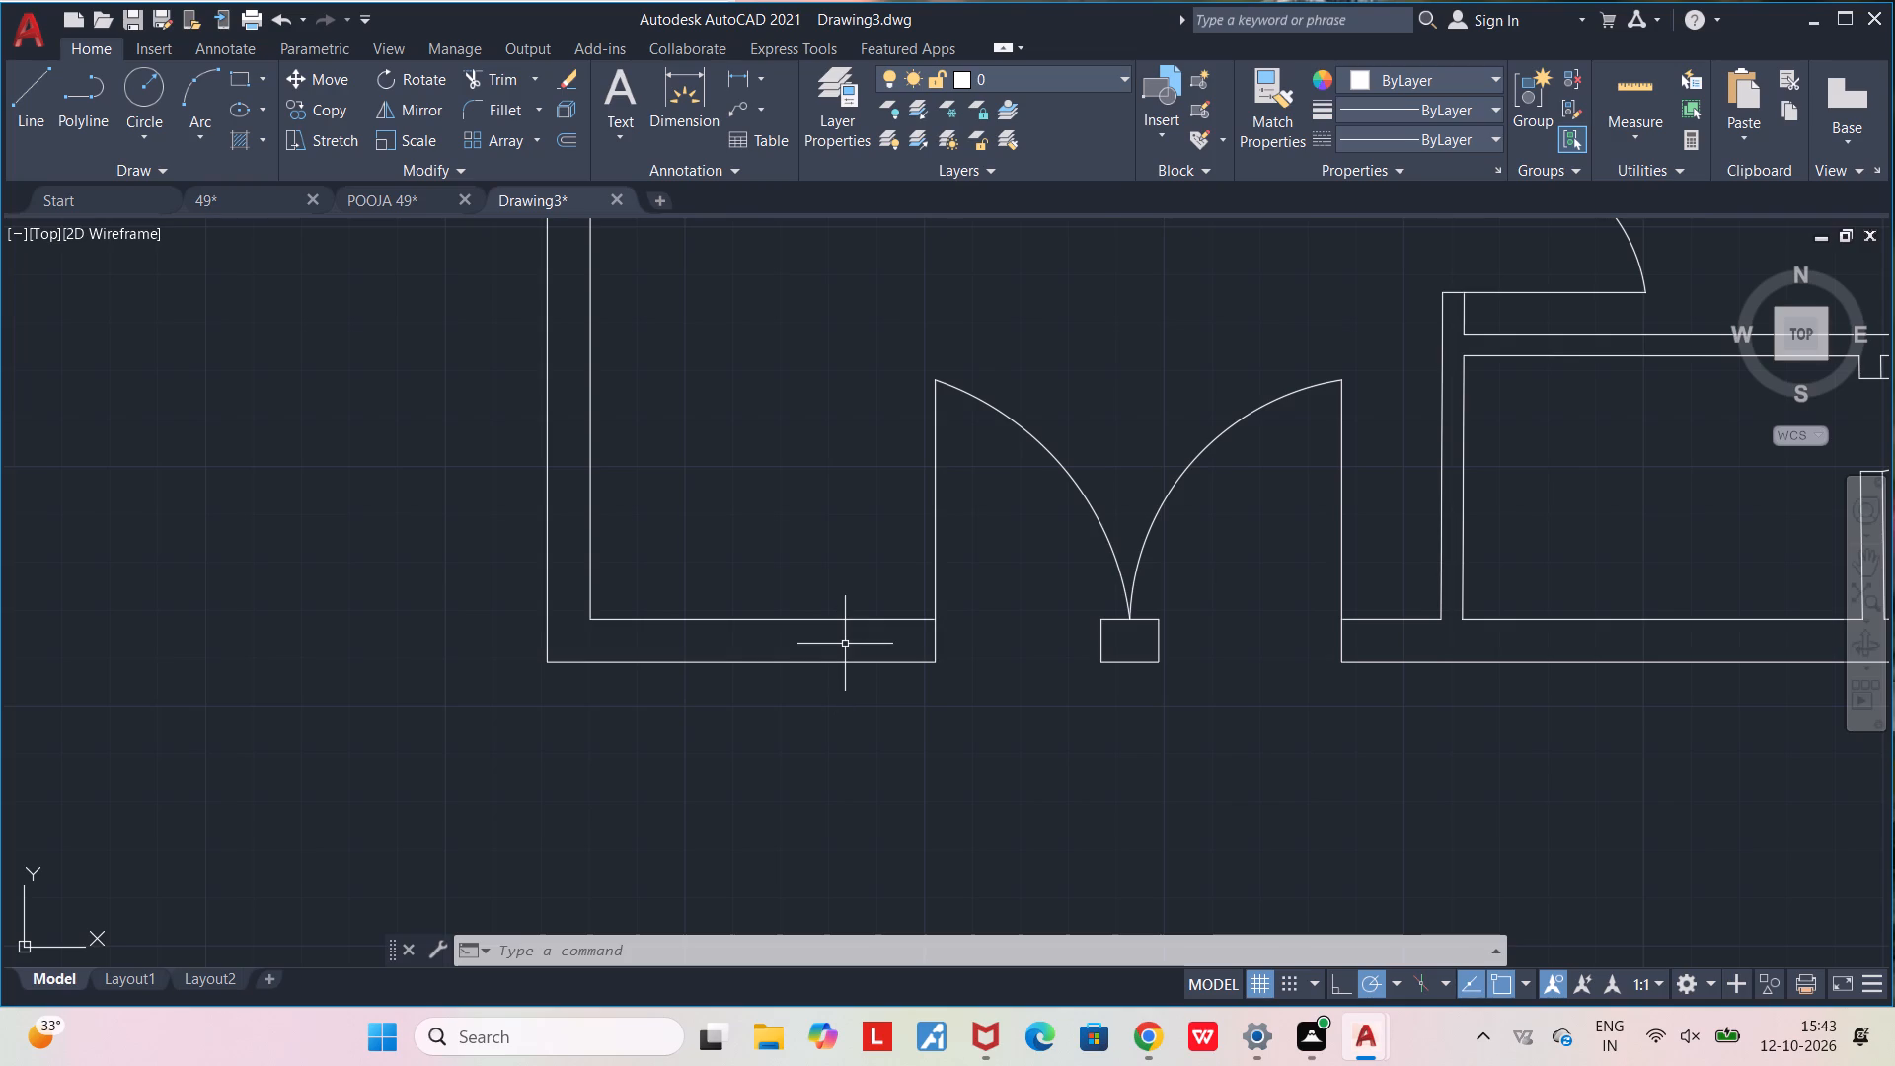
pyautogui.press('l')
pyautogui.press('Return')
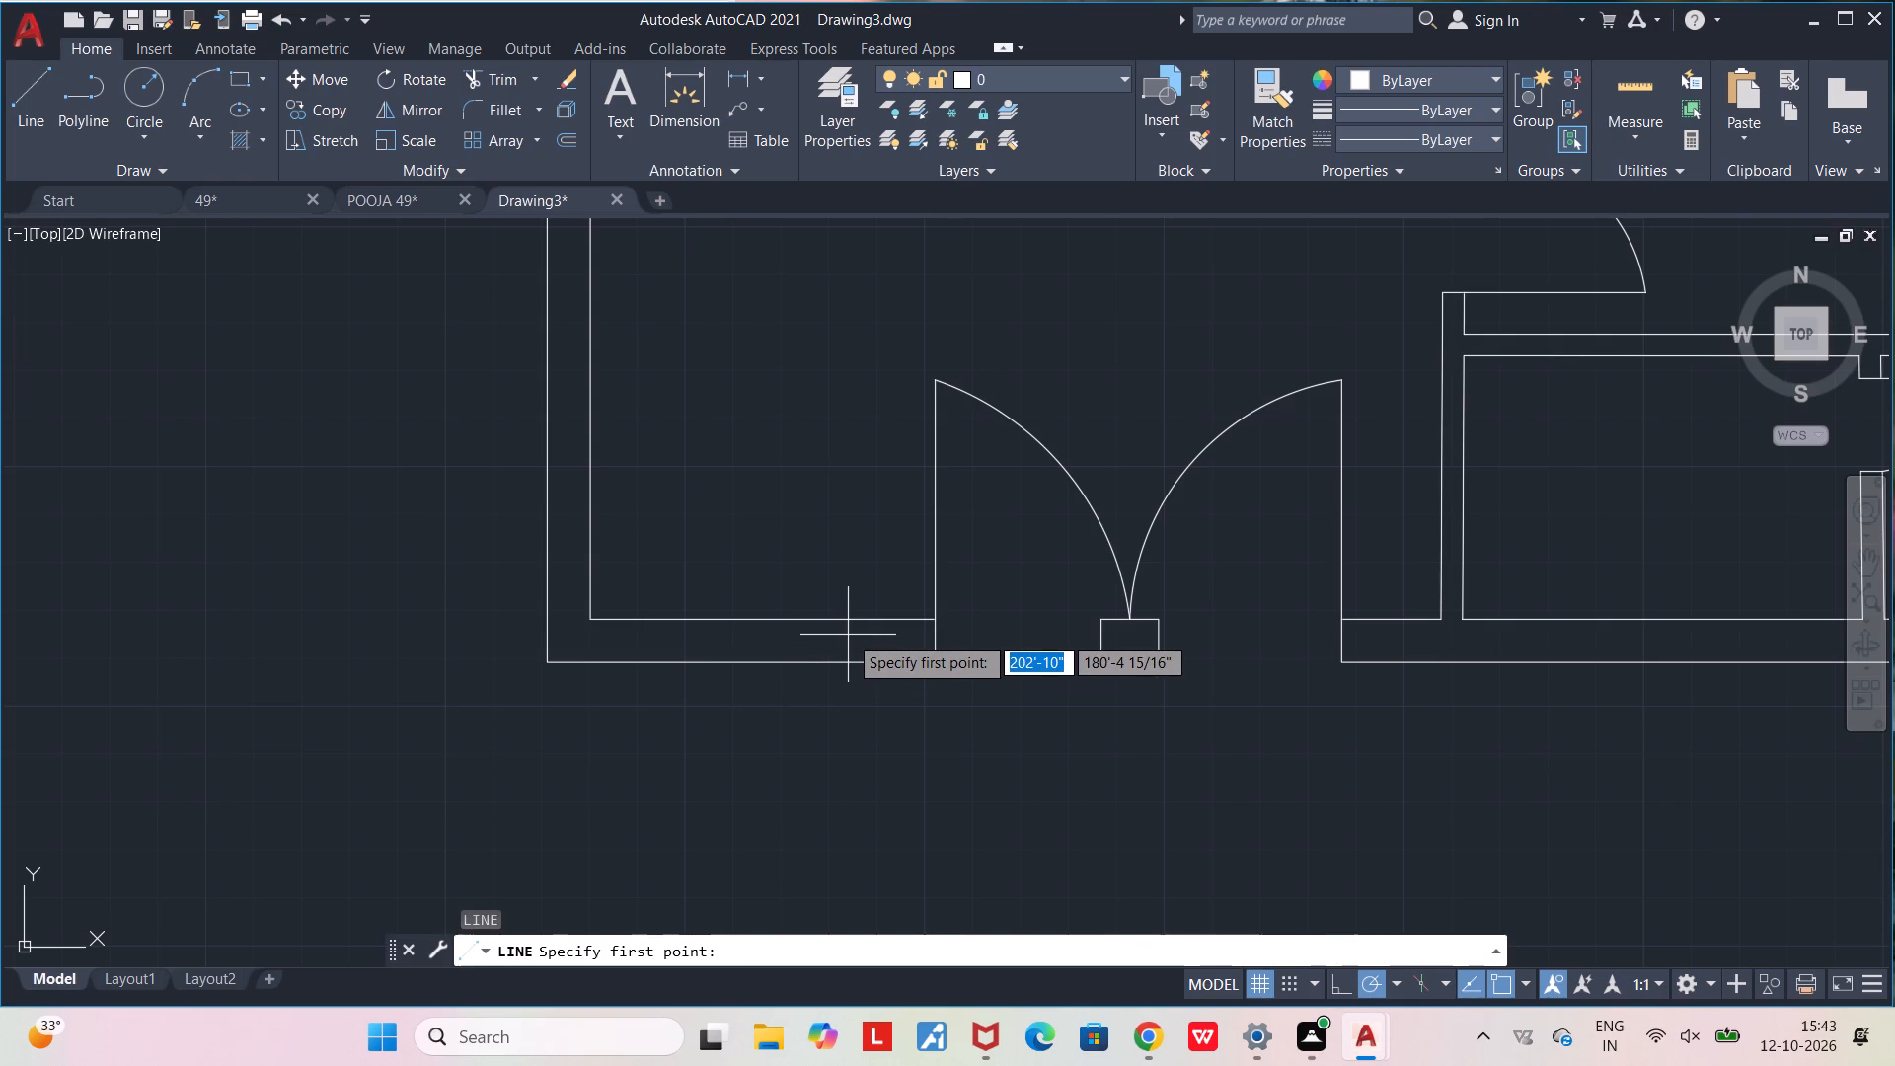
pyautogui.scroll(2, 848, 635)
pyautogui.click(868, 600)
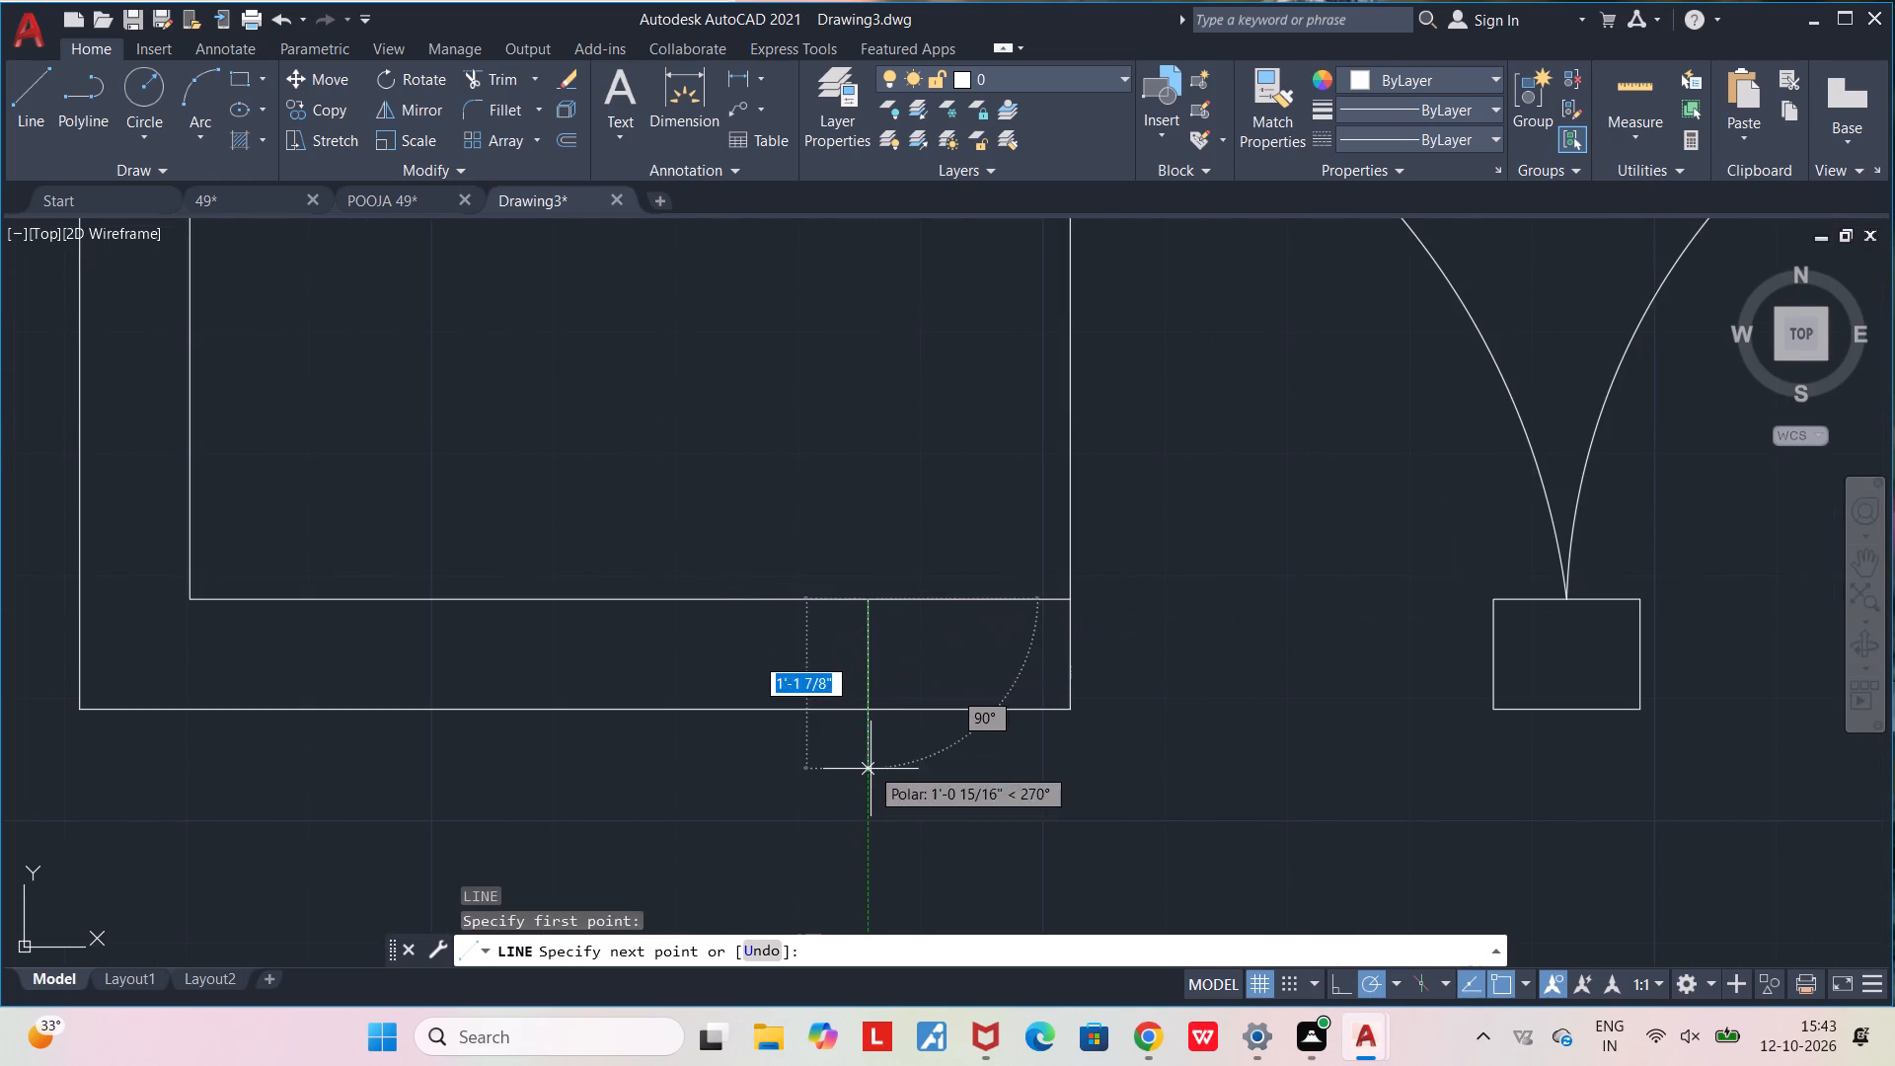
pyautogui.click(871, 769)
pyautogui.press('Escape')
pyautogui.press('l')
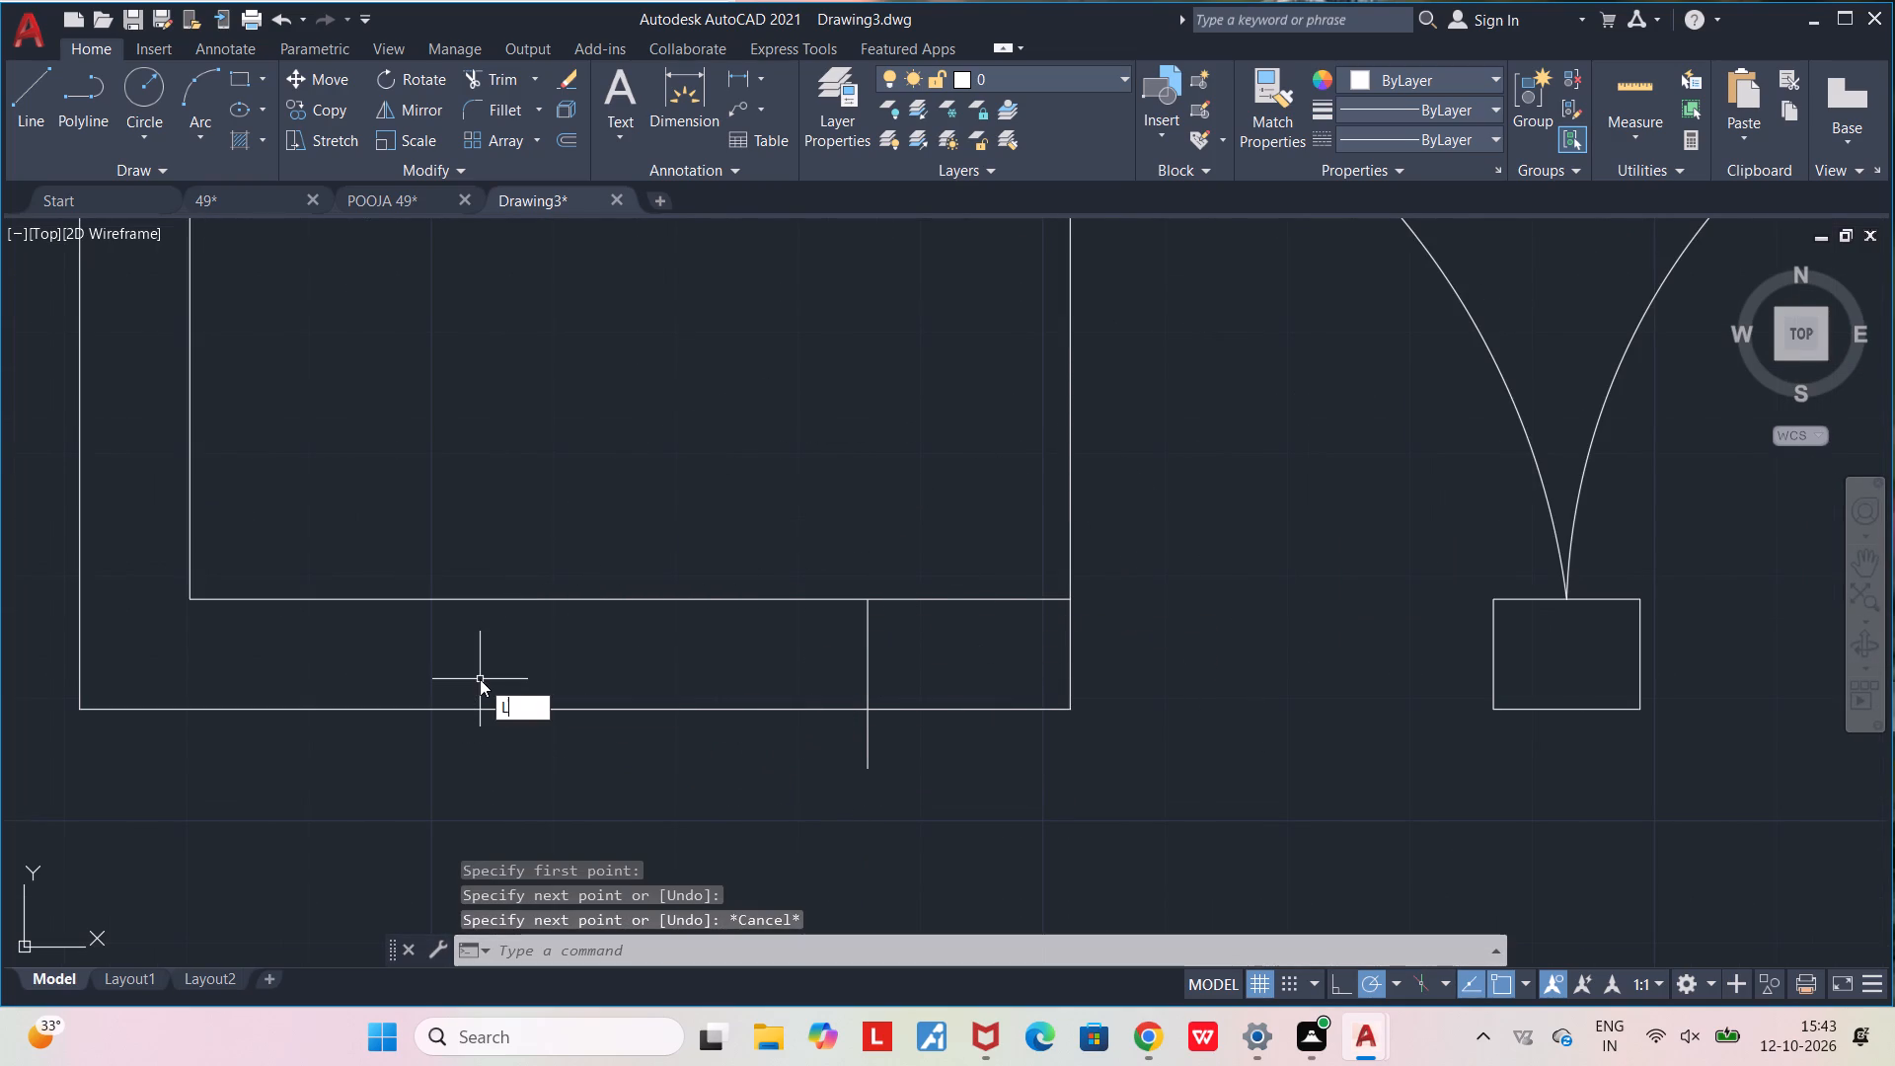
pyautogui.press('Return')
pyautogui.click(282, 601)
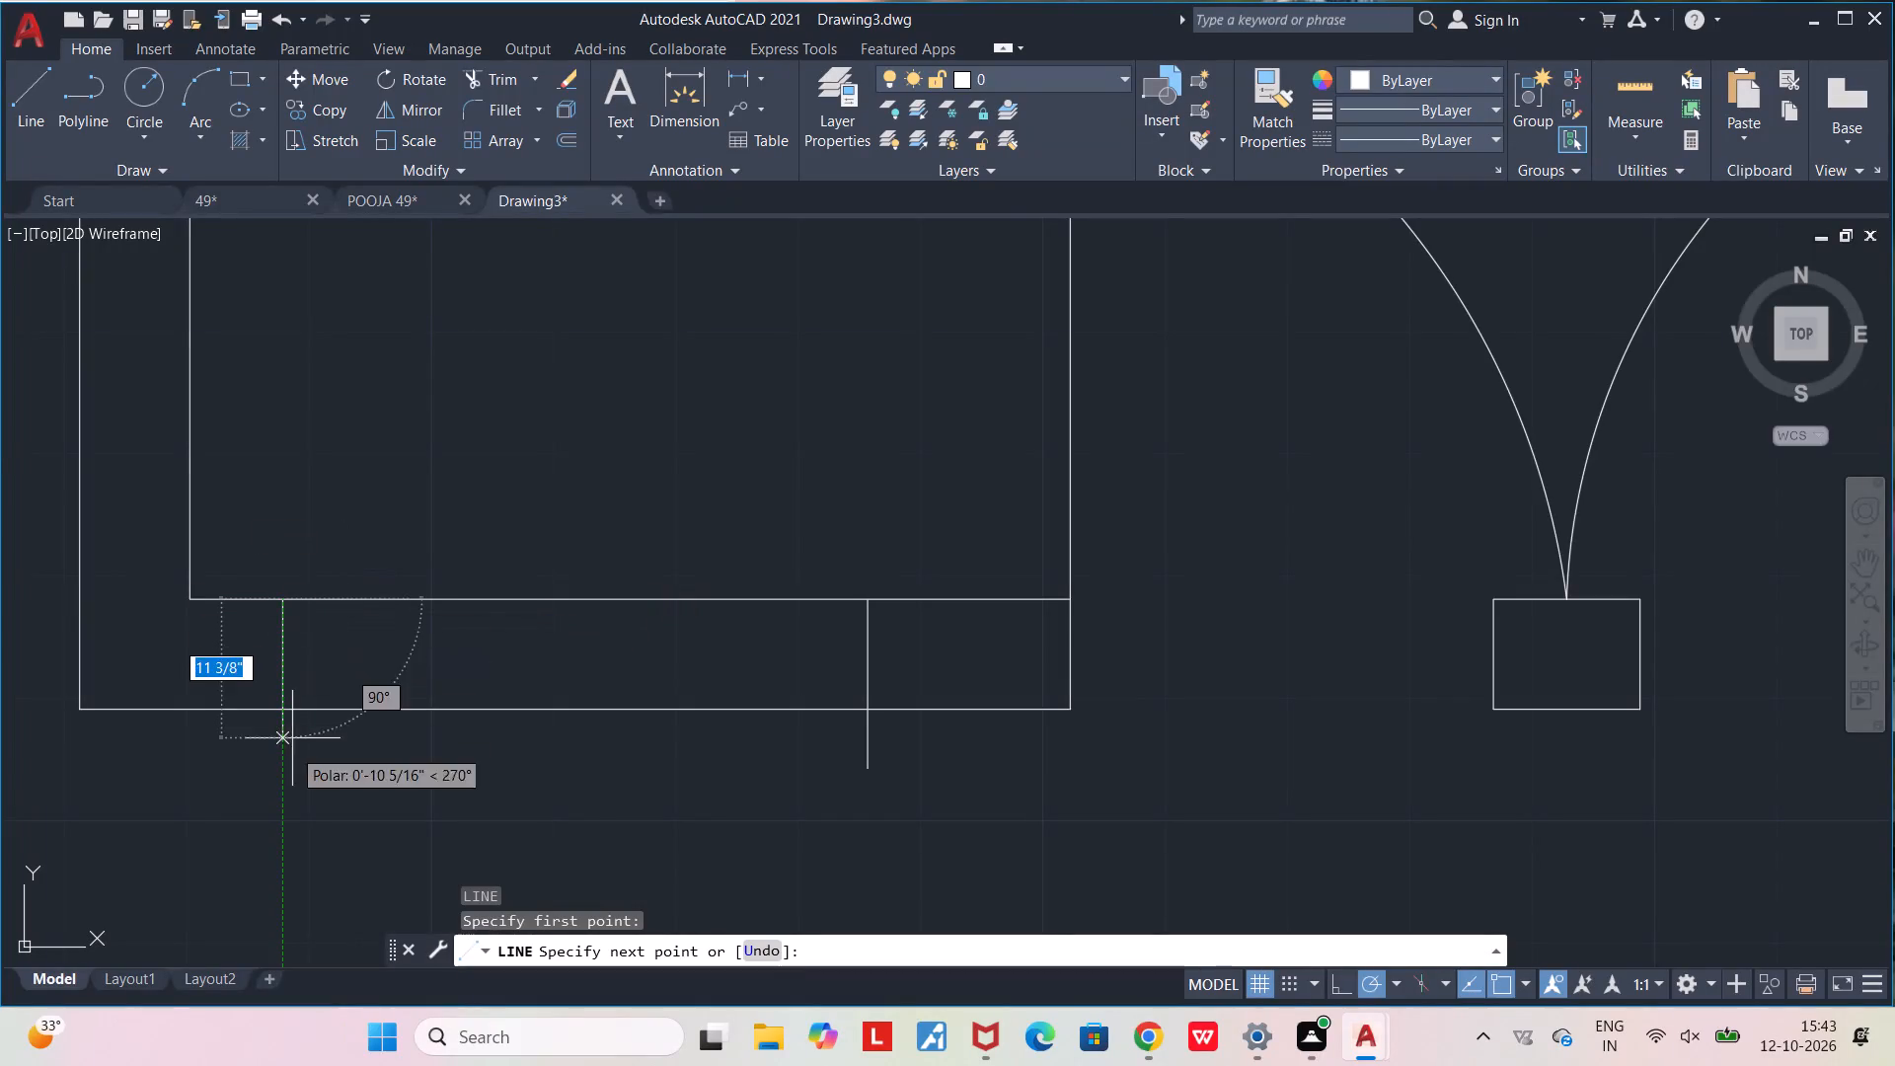
pyautogui.click(288, 769)
pyautogui.press('Escape')
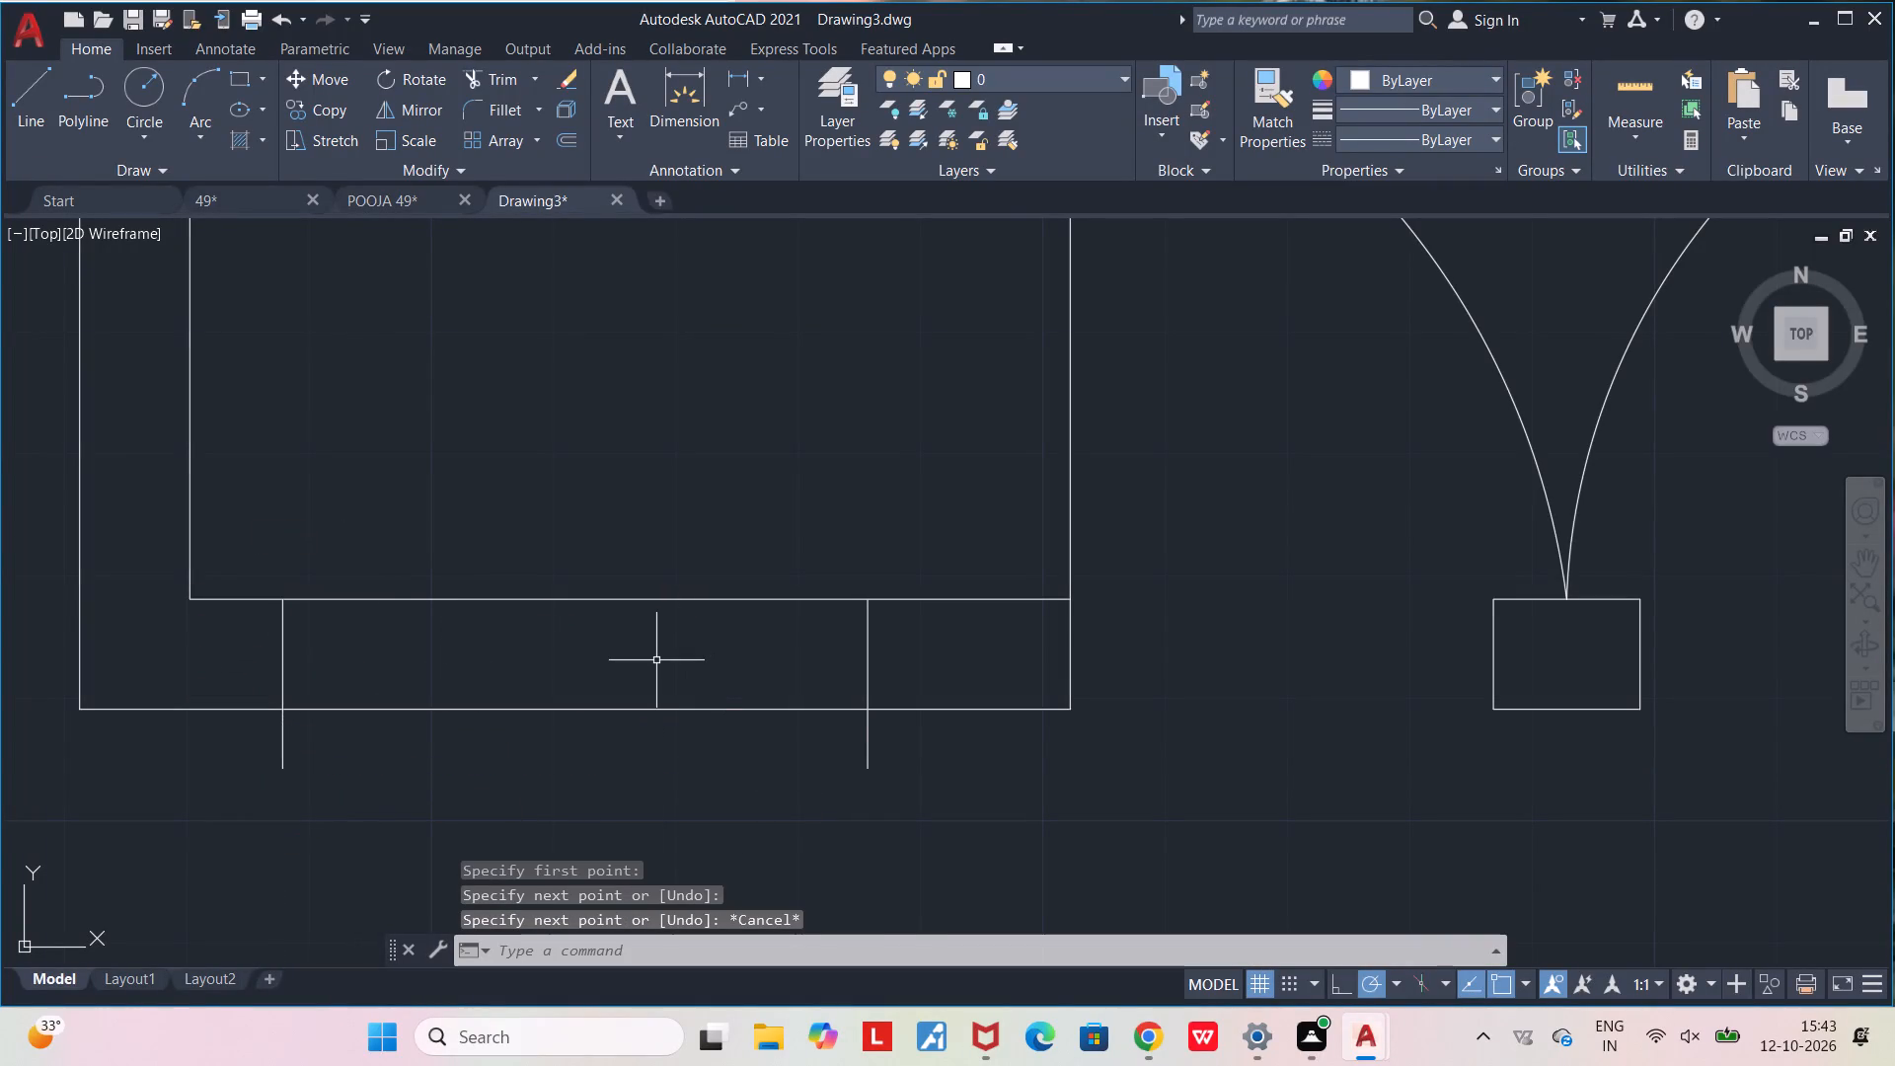
# Trim both bottom wall lines between the two new jamb lines, and trim the jamb ends projecting below the wall.
pyautogui.write('TR')
pyautogui.press('Return')
pyautogui.moveTo(431, 748); pyautogui.dragTo(540, 420)
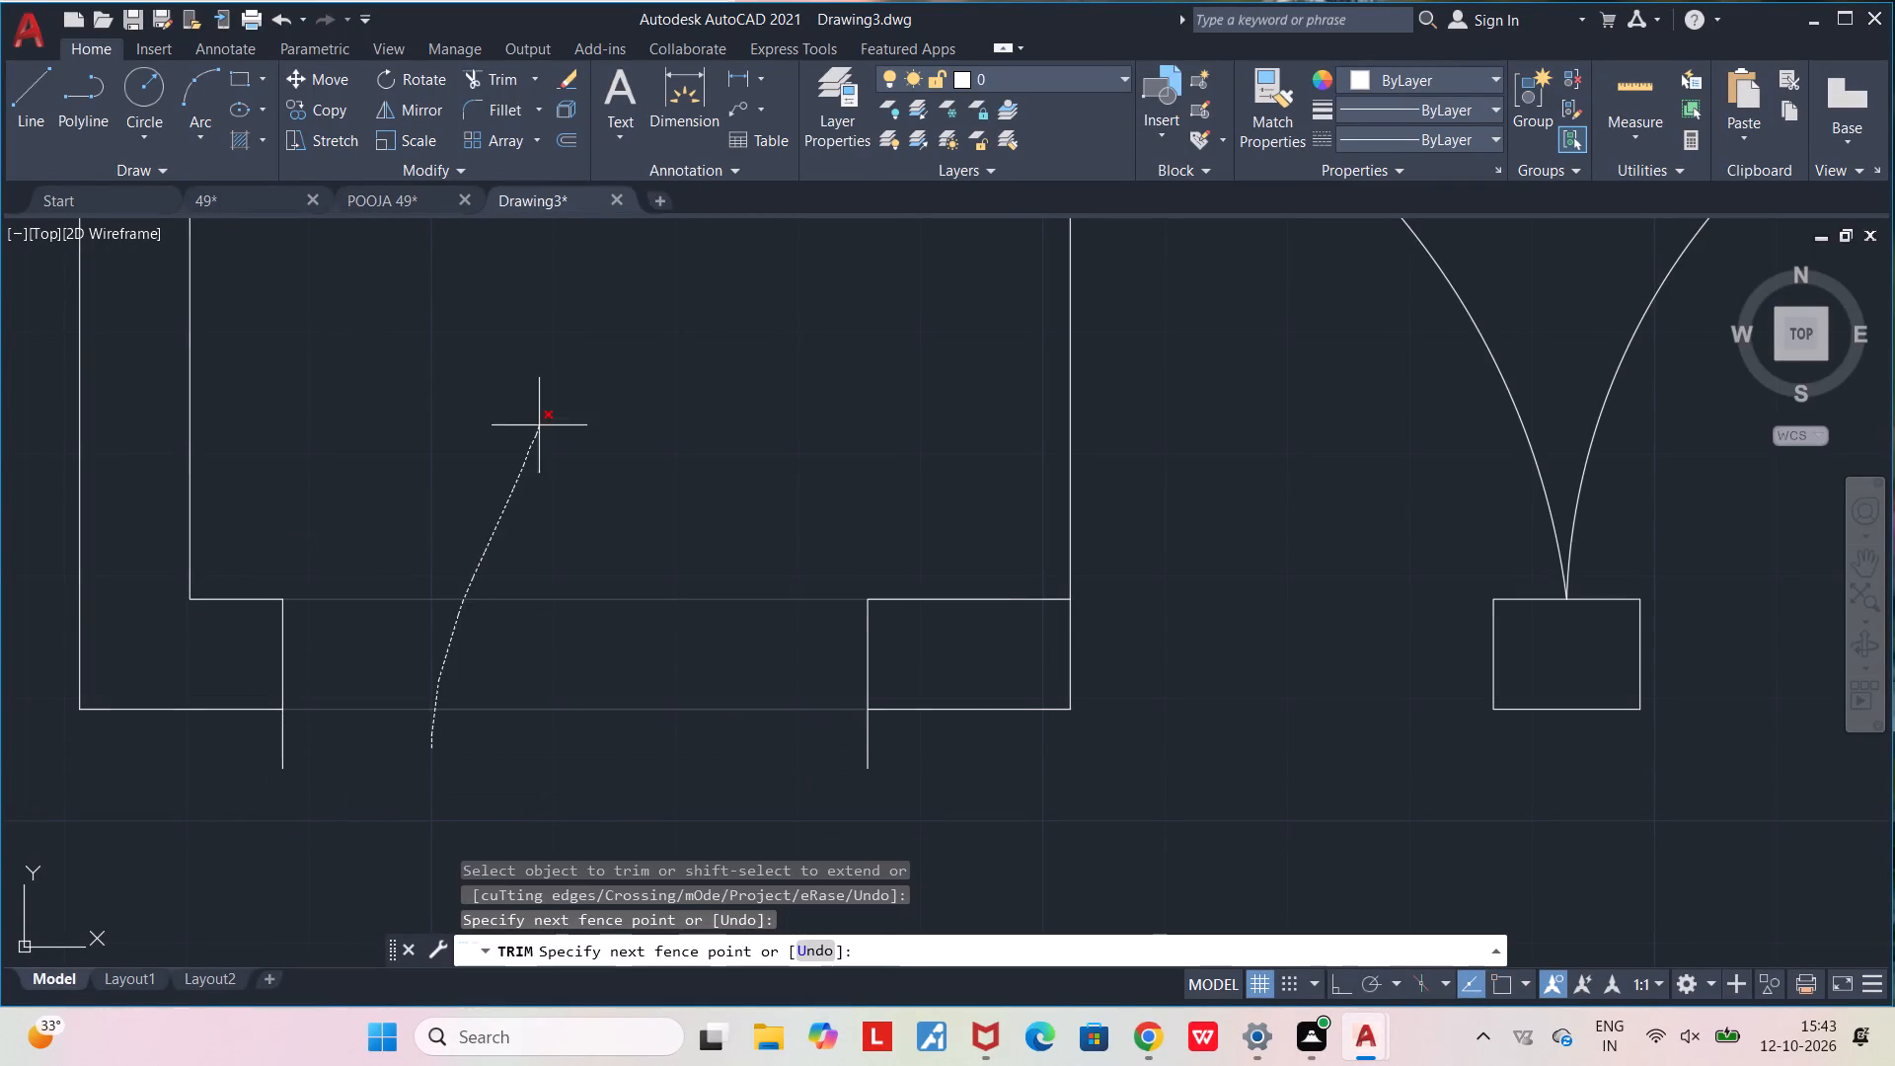
pyautogui.moveTo(540, 420); pyautogui.dragTo(625, 702)
pyautogui.moveTo(343, 751); pyautogui.dragTo(178, 752)
pyautogui.moveTo(850, 744); pyautogui.dragTo(929, 740)
pyautogui.press('Escape')
# Draw a vertical door leaf up from the left jamb's inner corner, level with the tops of the double door's leaves.
pyautogui.scroll(-4, 947, 788)
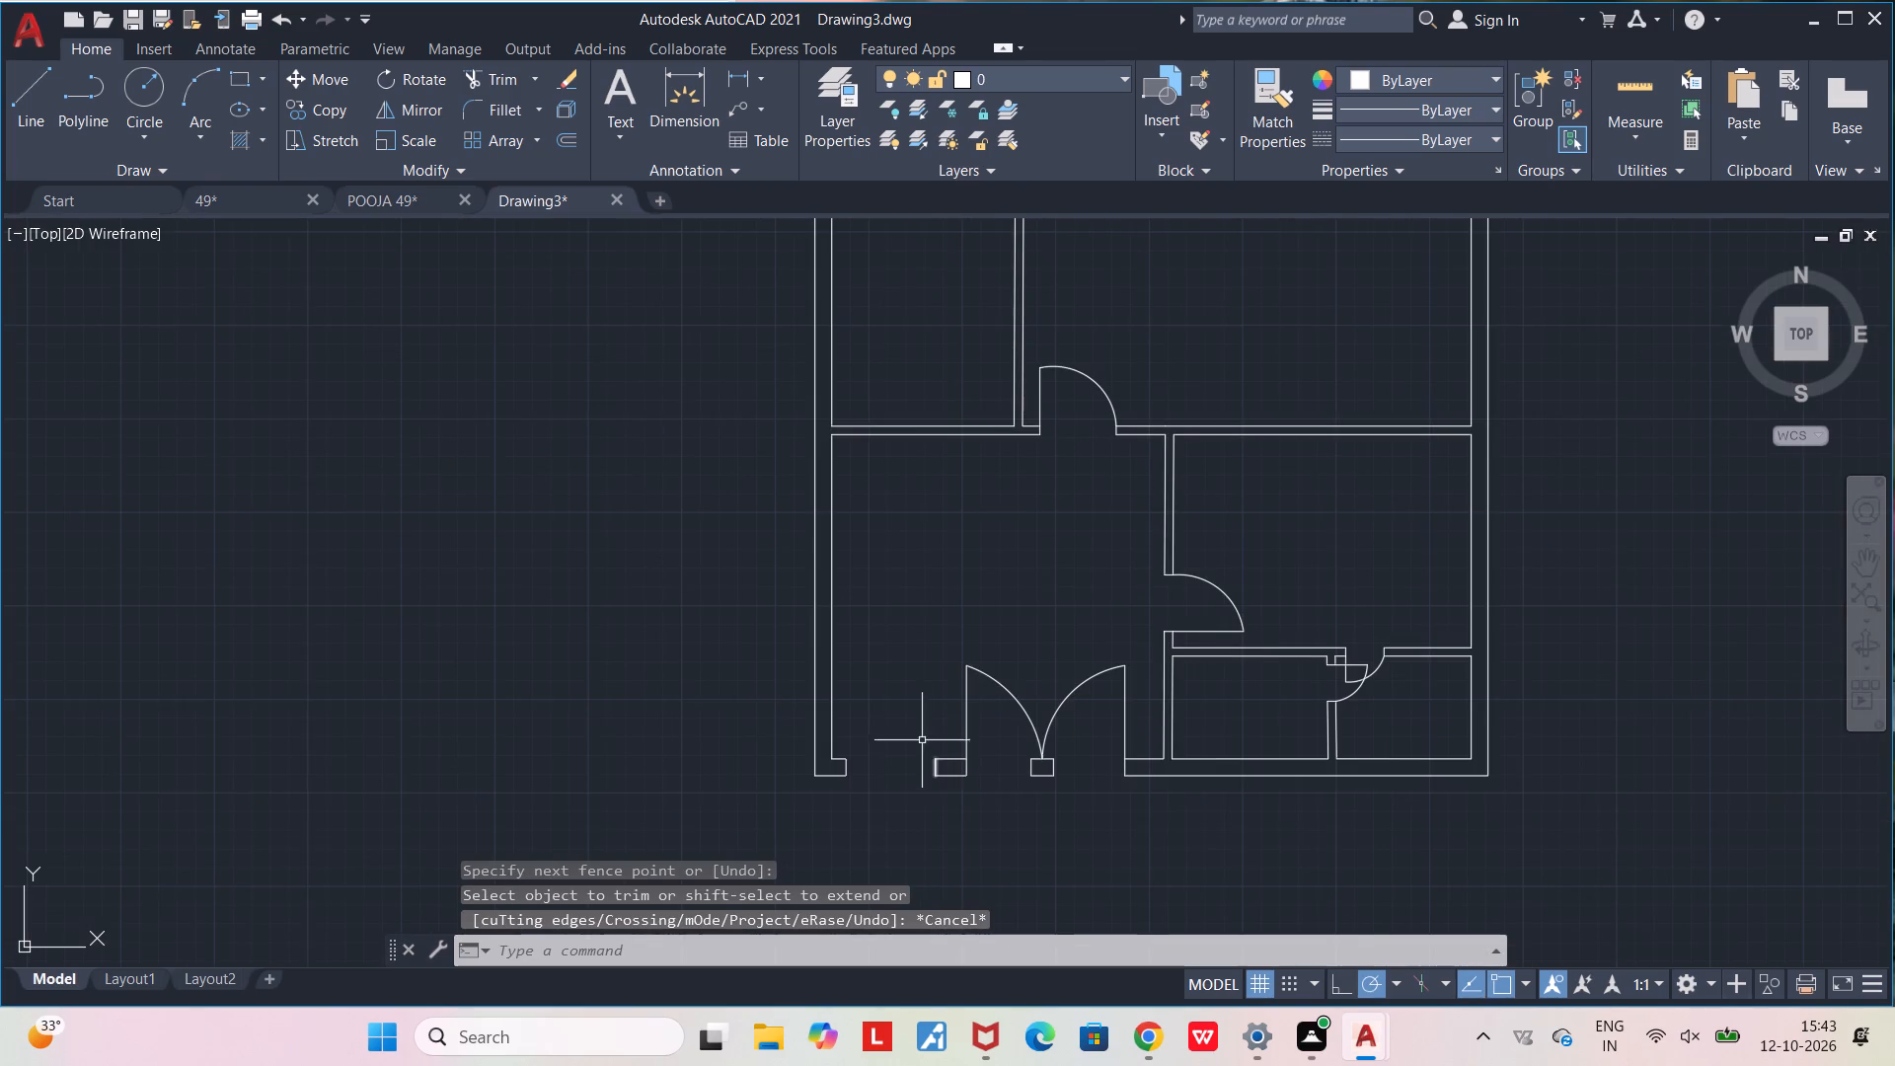
pyautogui.moveTo(905, 721); pyautogui.dragTo(786, 721, button='middle')
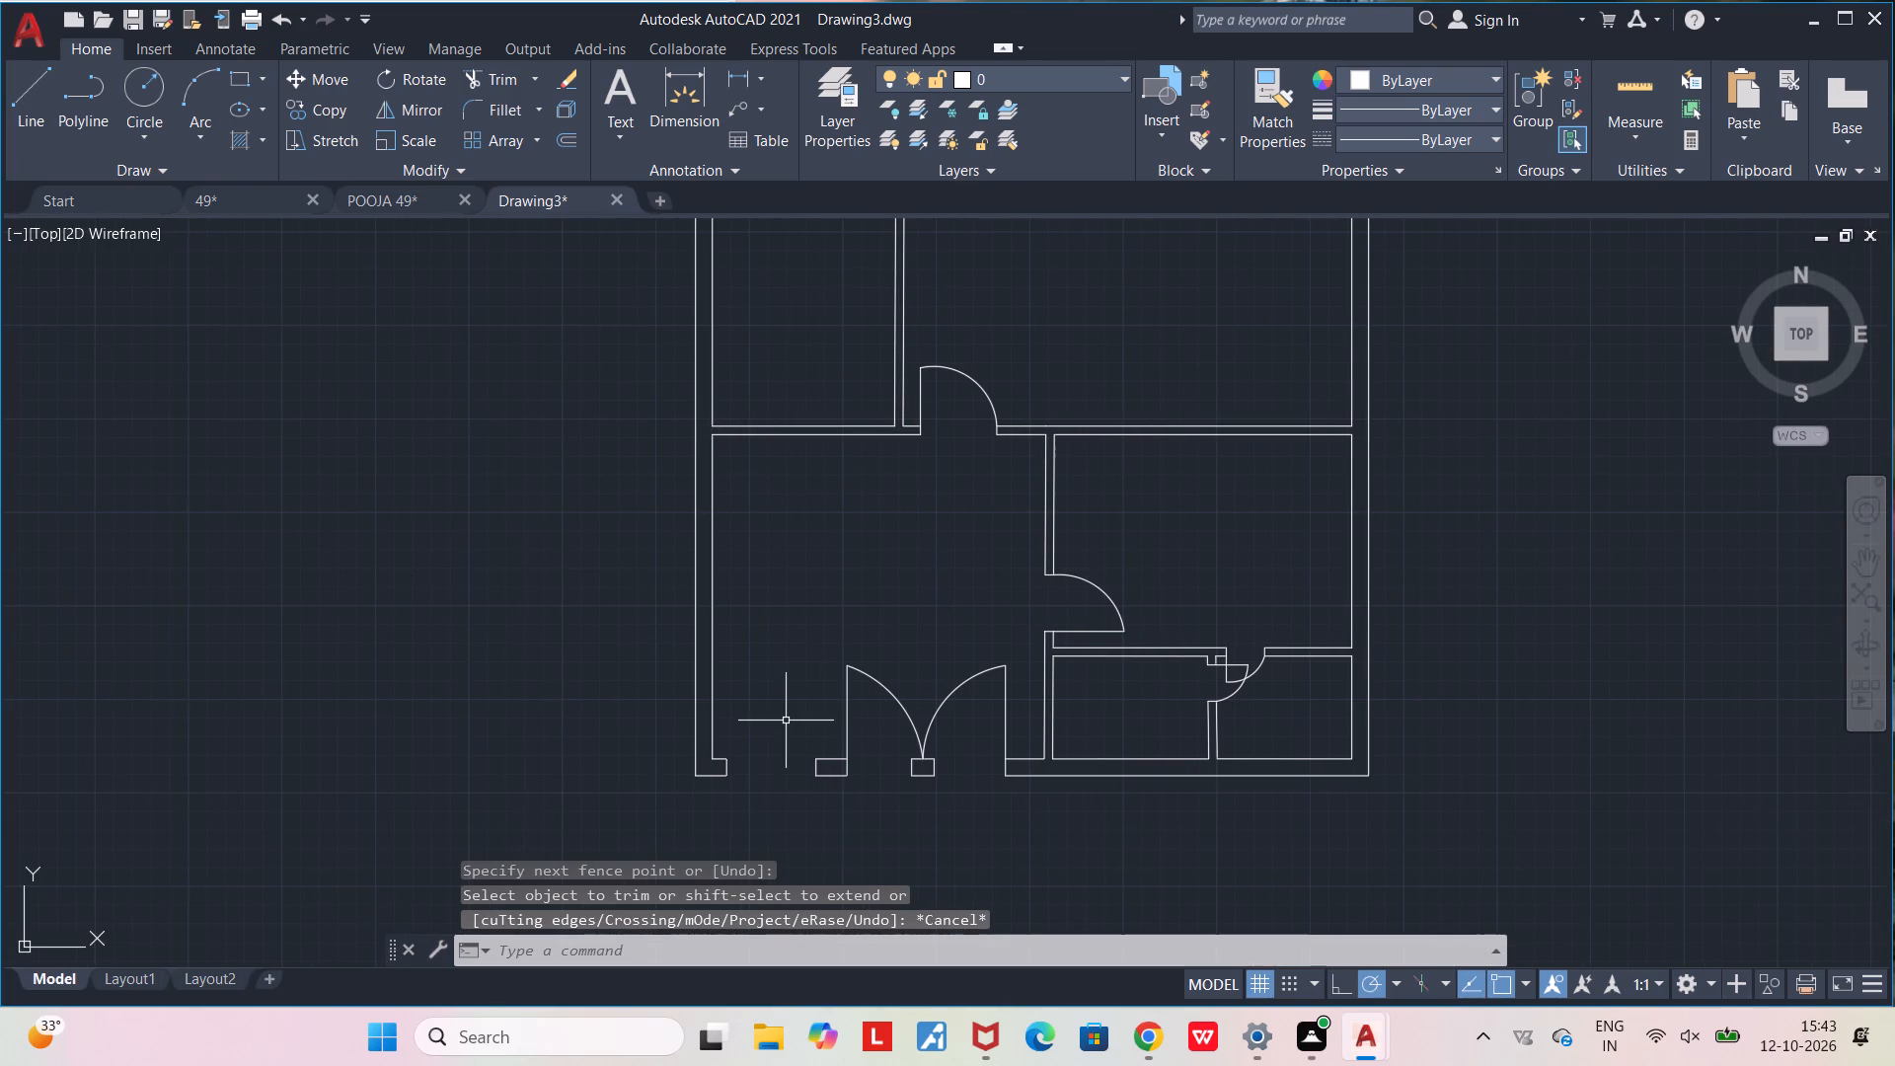
pyautogui.press('l')
pyautogui.press('Return')
pyautogui.click(727, 755)
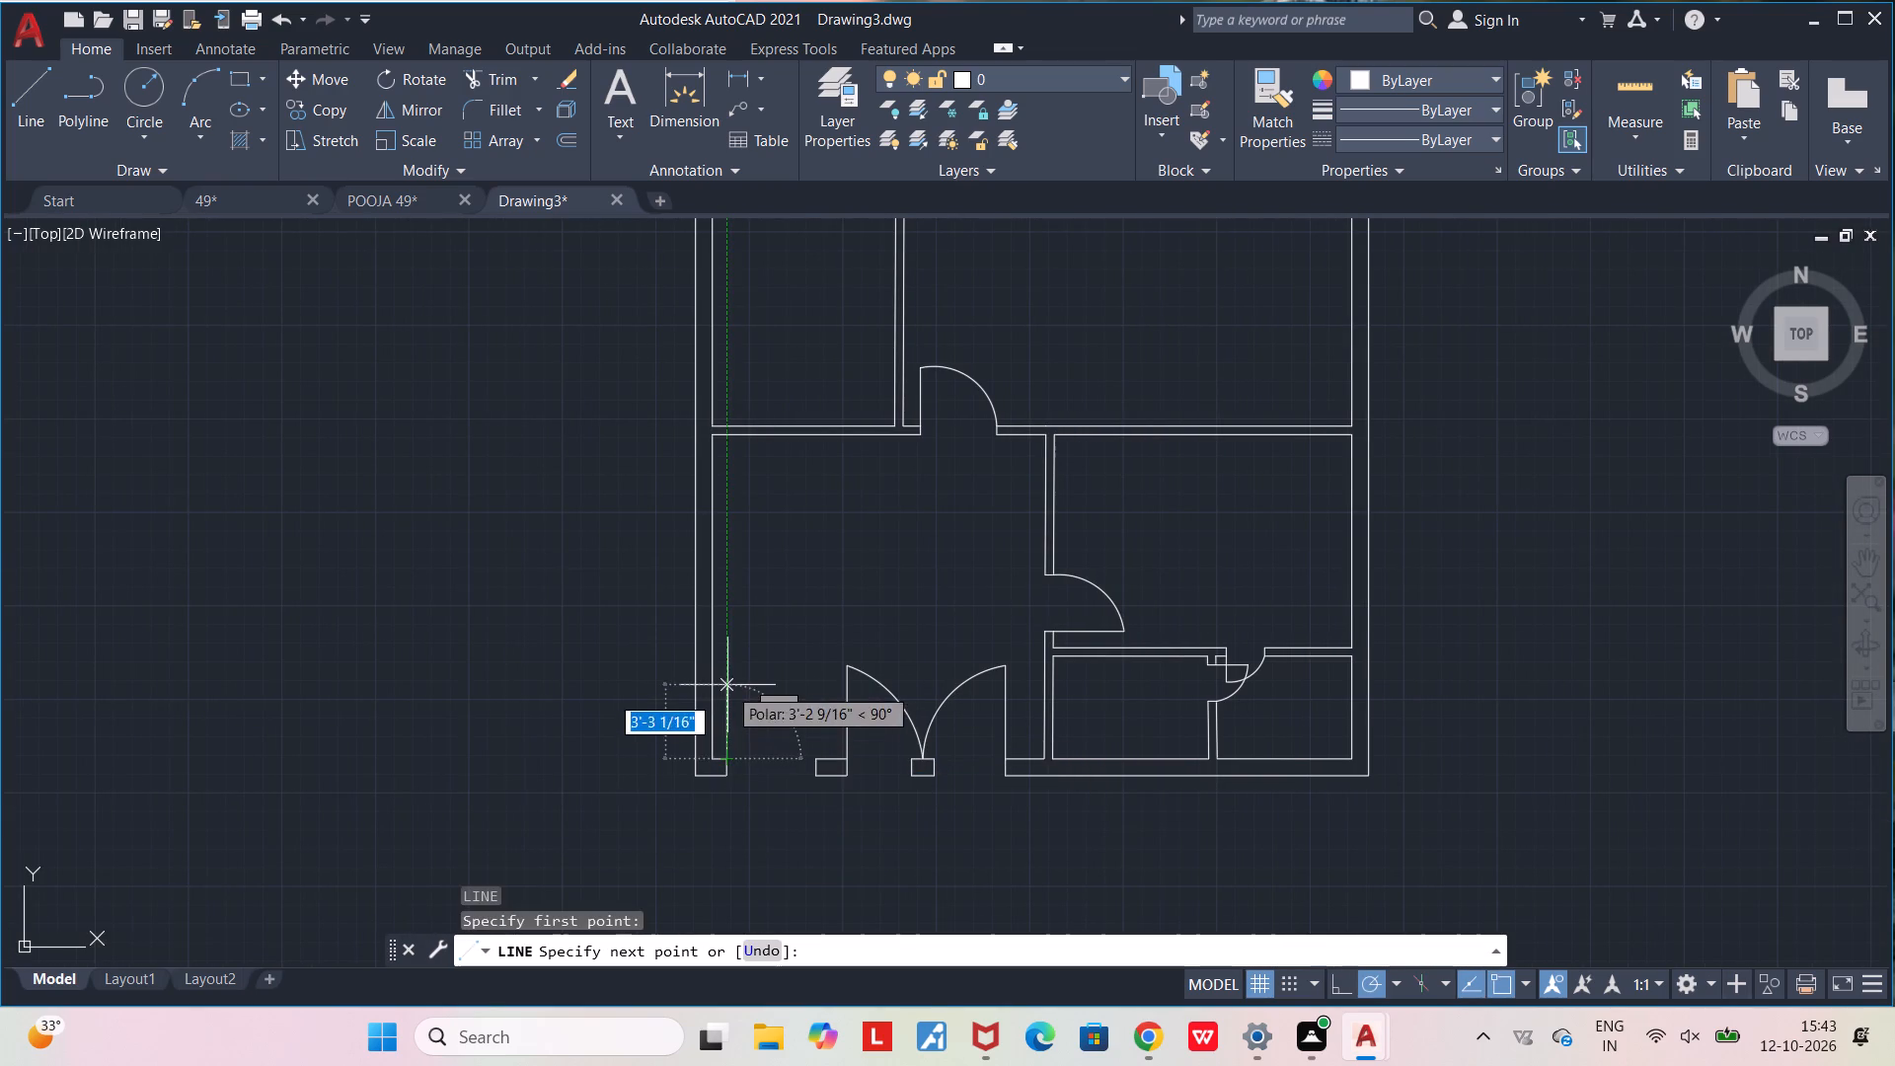
pyautogui.click(729, 665)
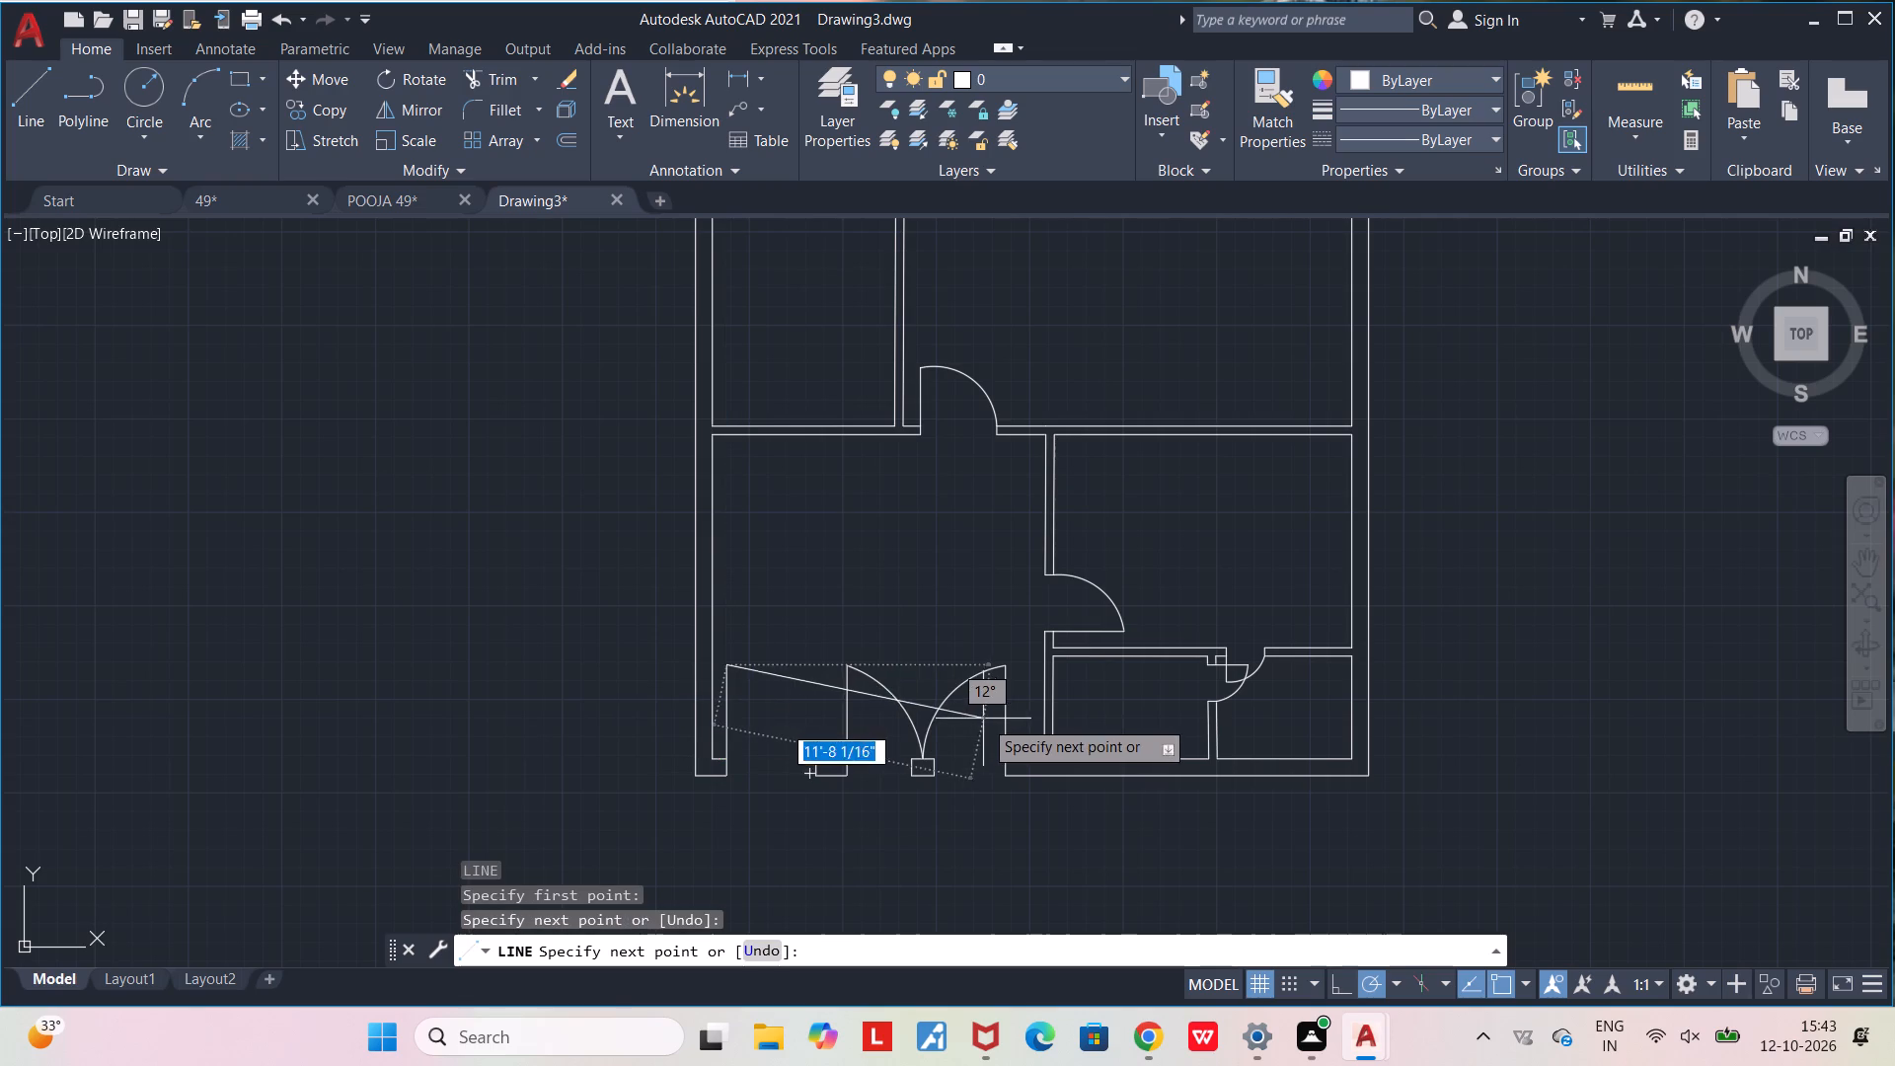
pyautogui.press('Escape')
# Draw a three-point door swing arc from the new leaf's top end through the right jamb's inner corner, ending just below the wall.
pyautogui.click(196, 79)
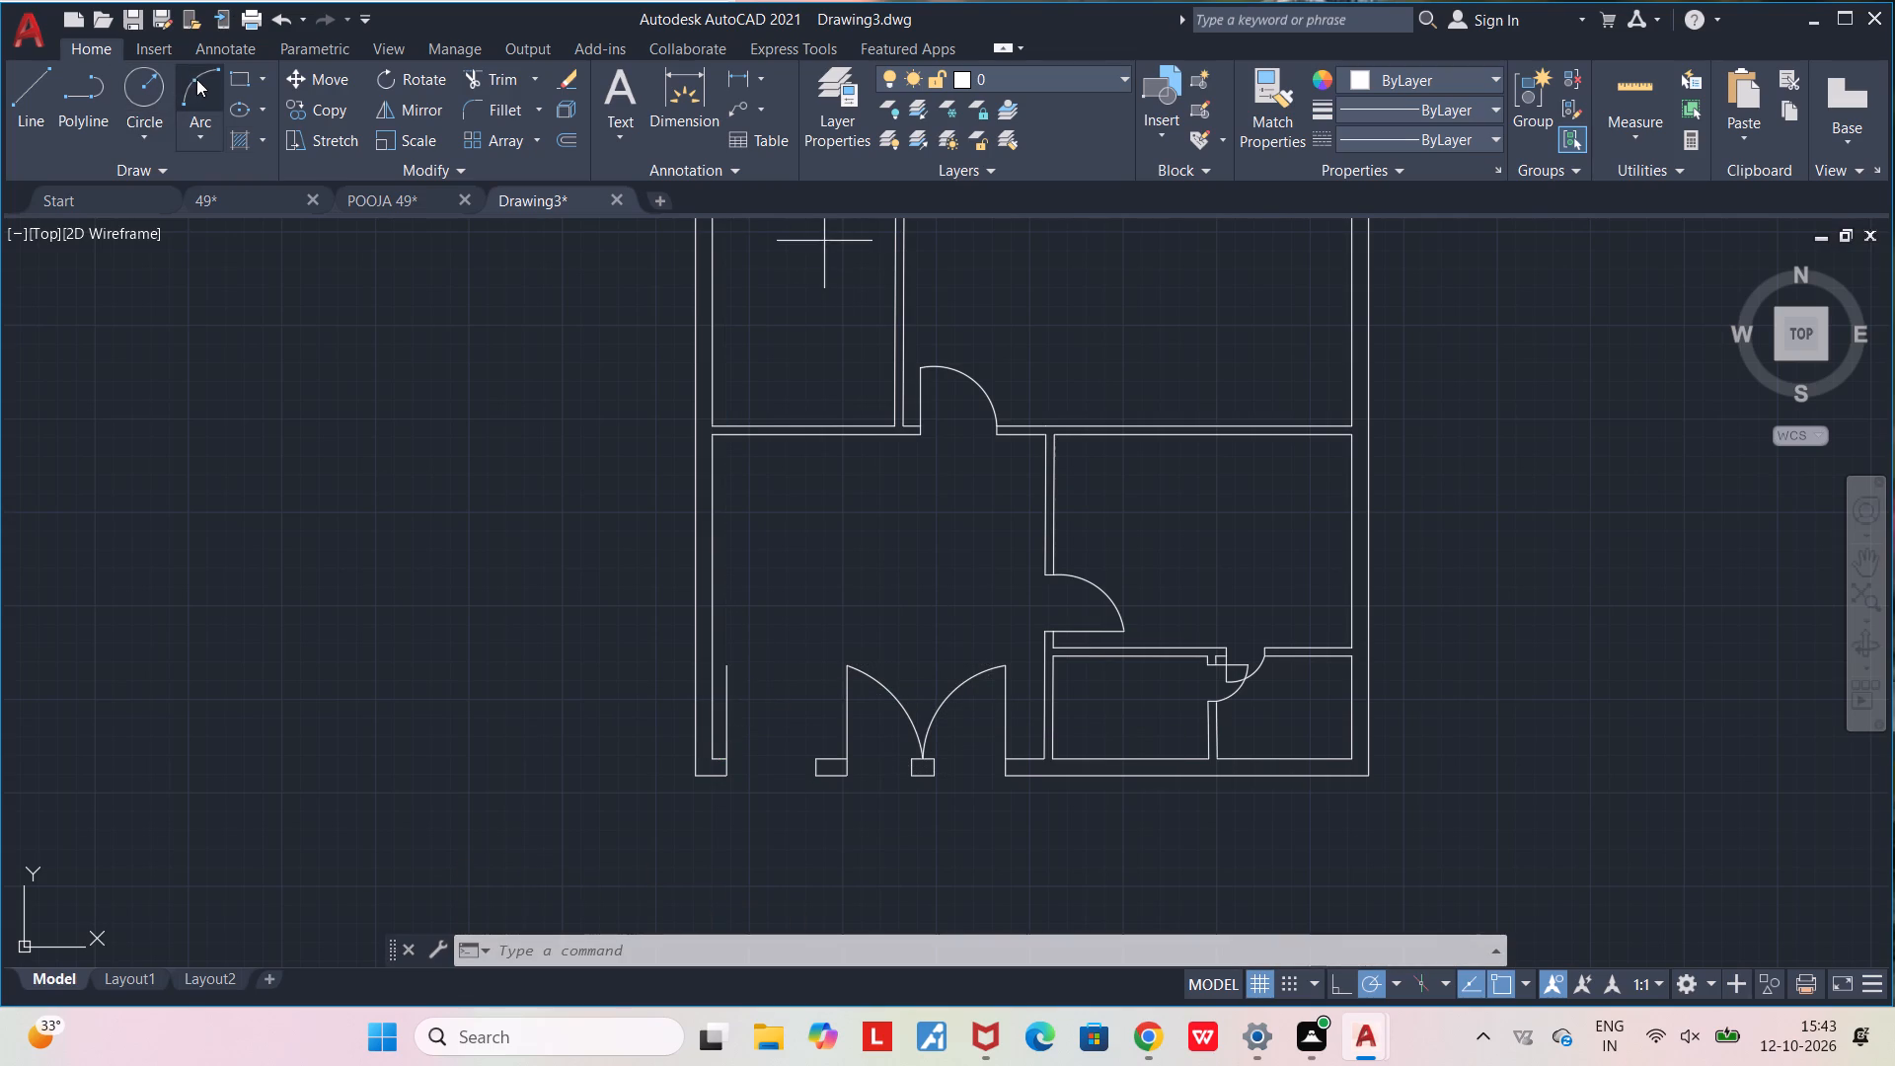
pyautogui.scroll(3, 777, 687)
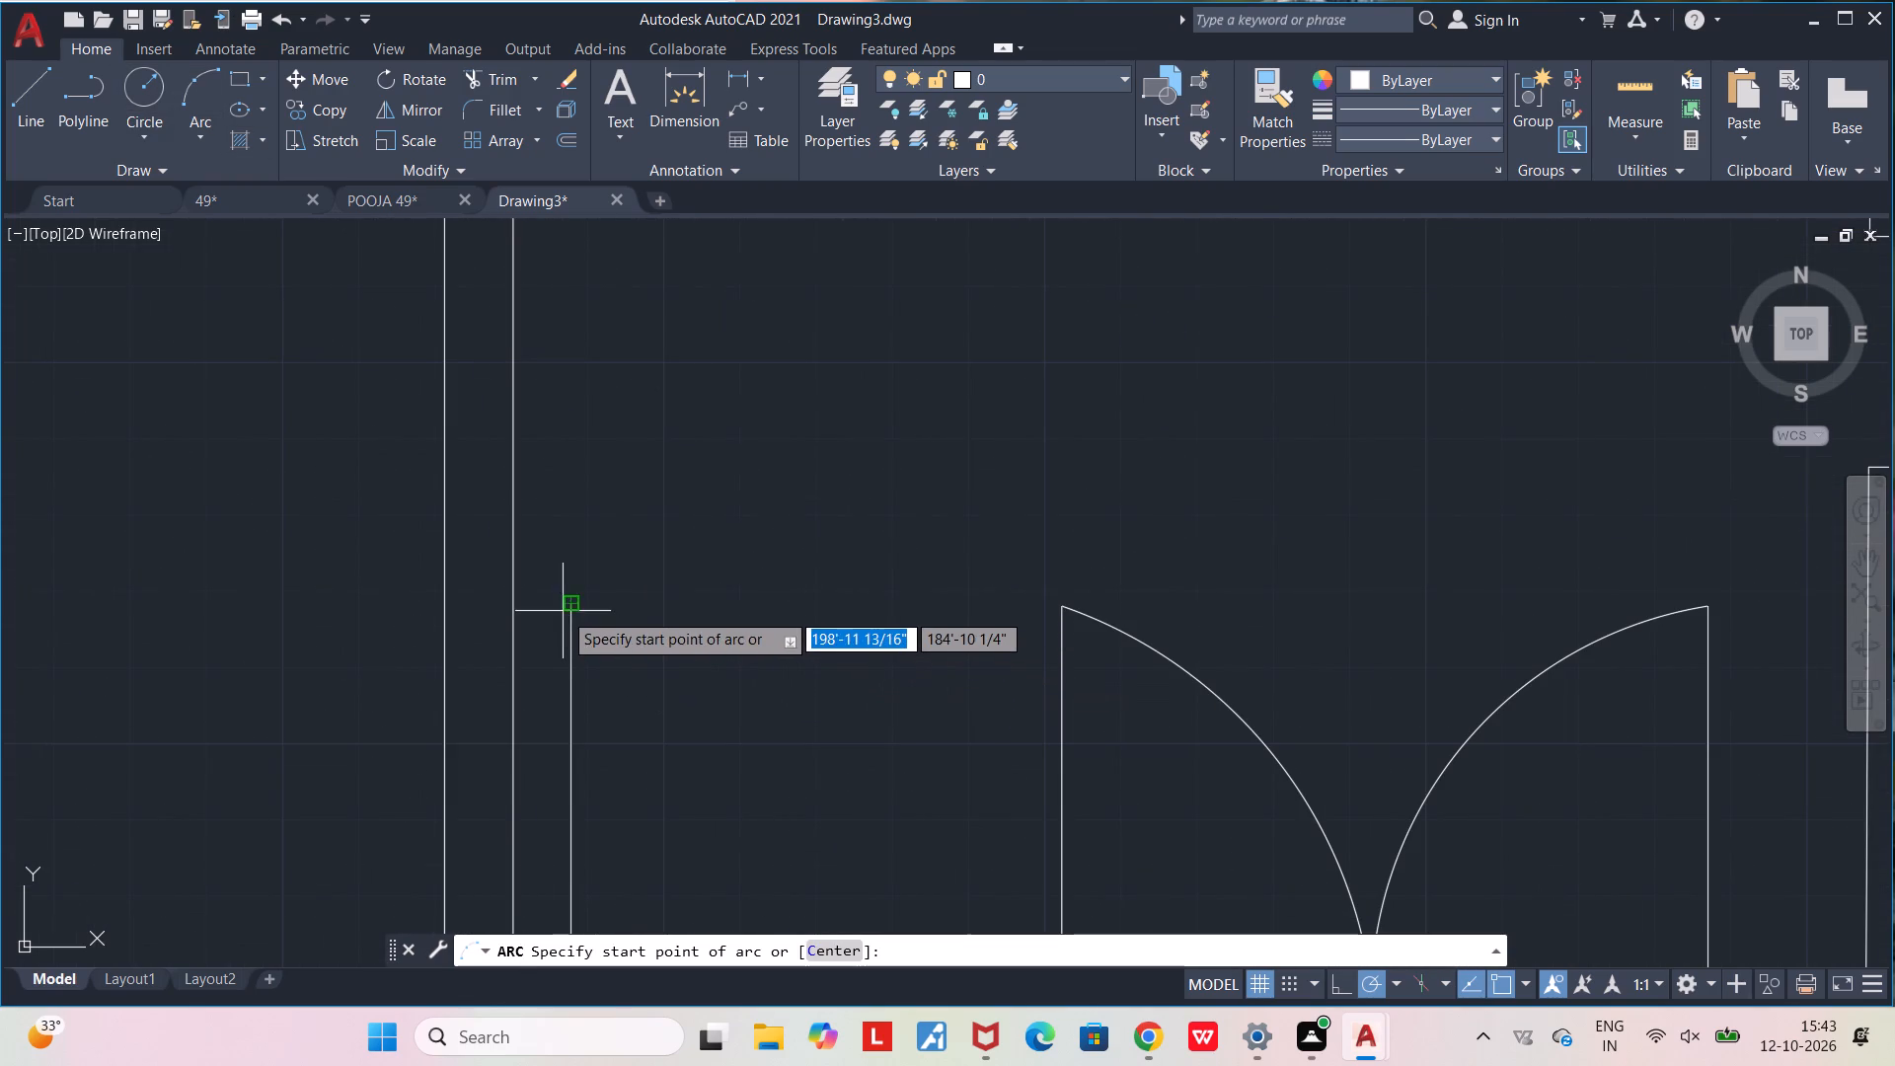
pyautogui.click(567, 605)
pyautogui.moveTo(906, 756); pyautogui.dragTo(809, 357, button='middle')
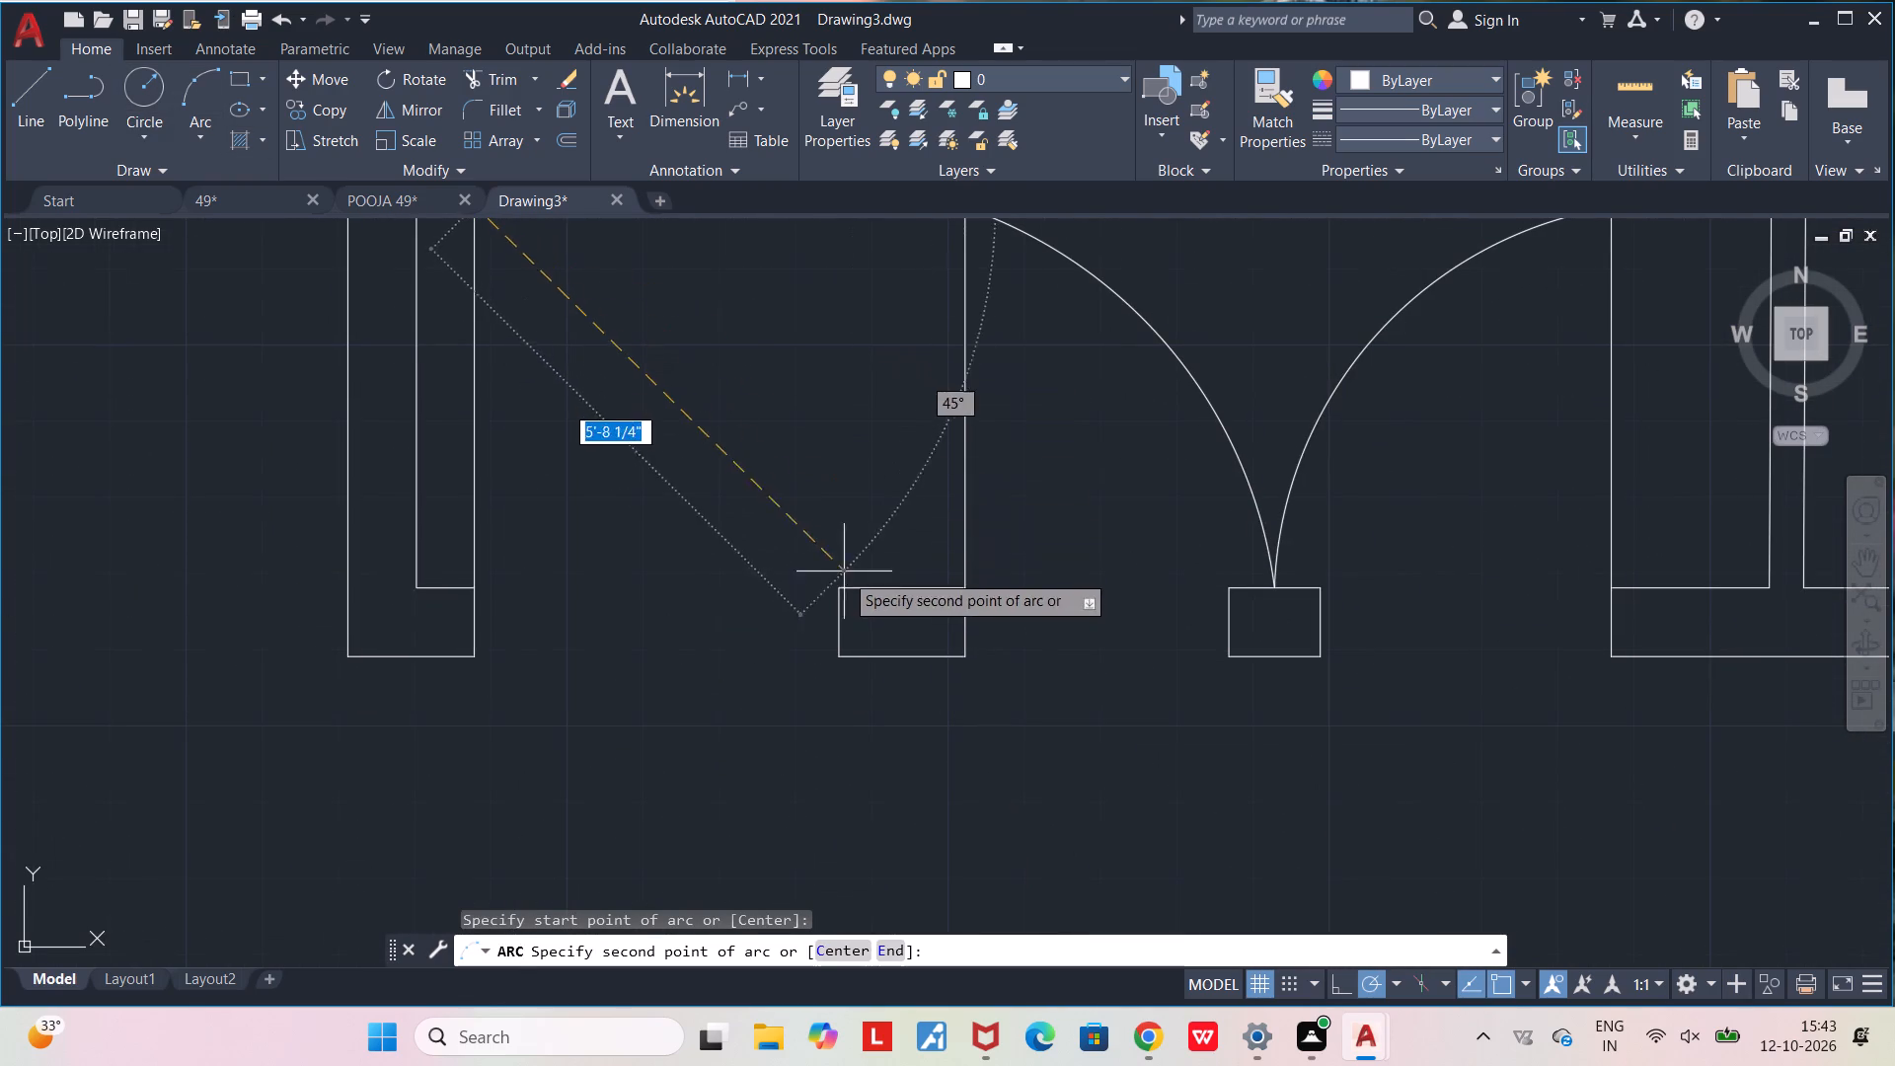
pyautogui.click(839, 592)
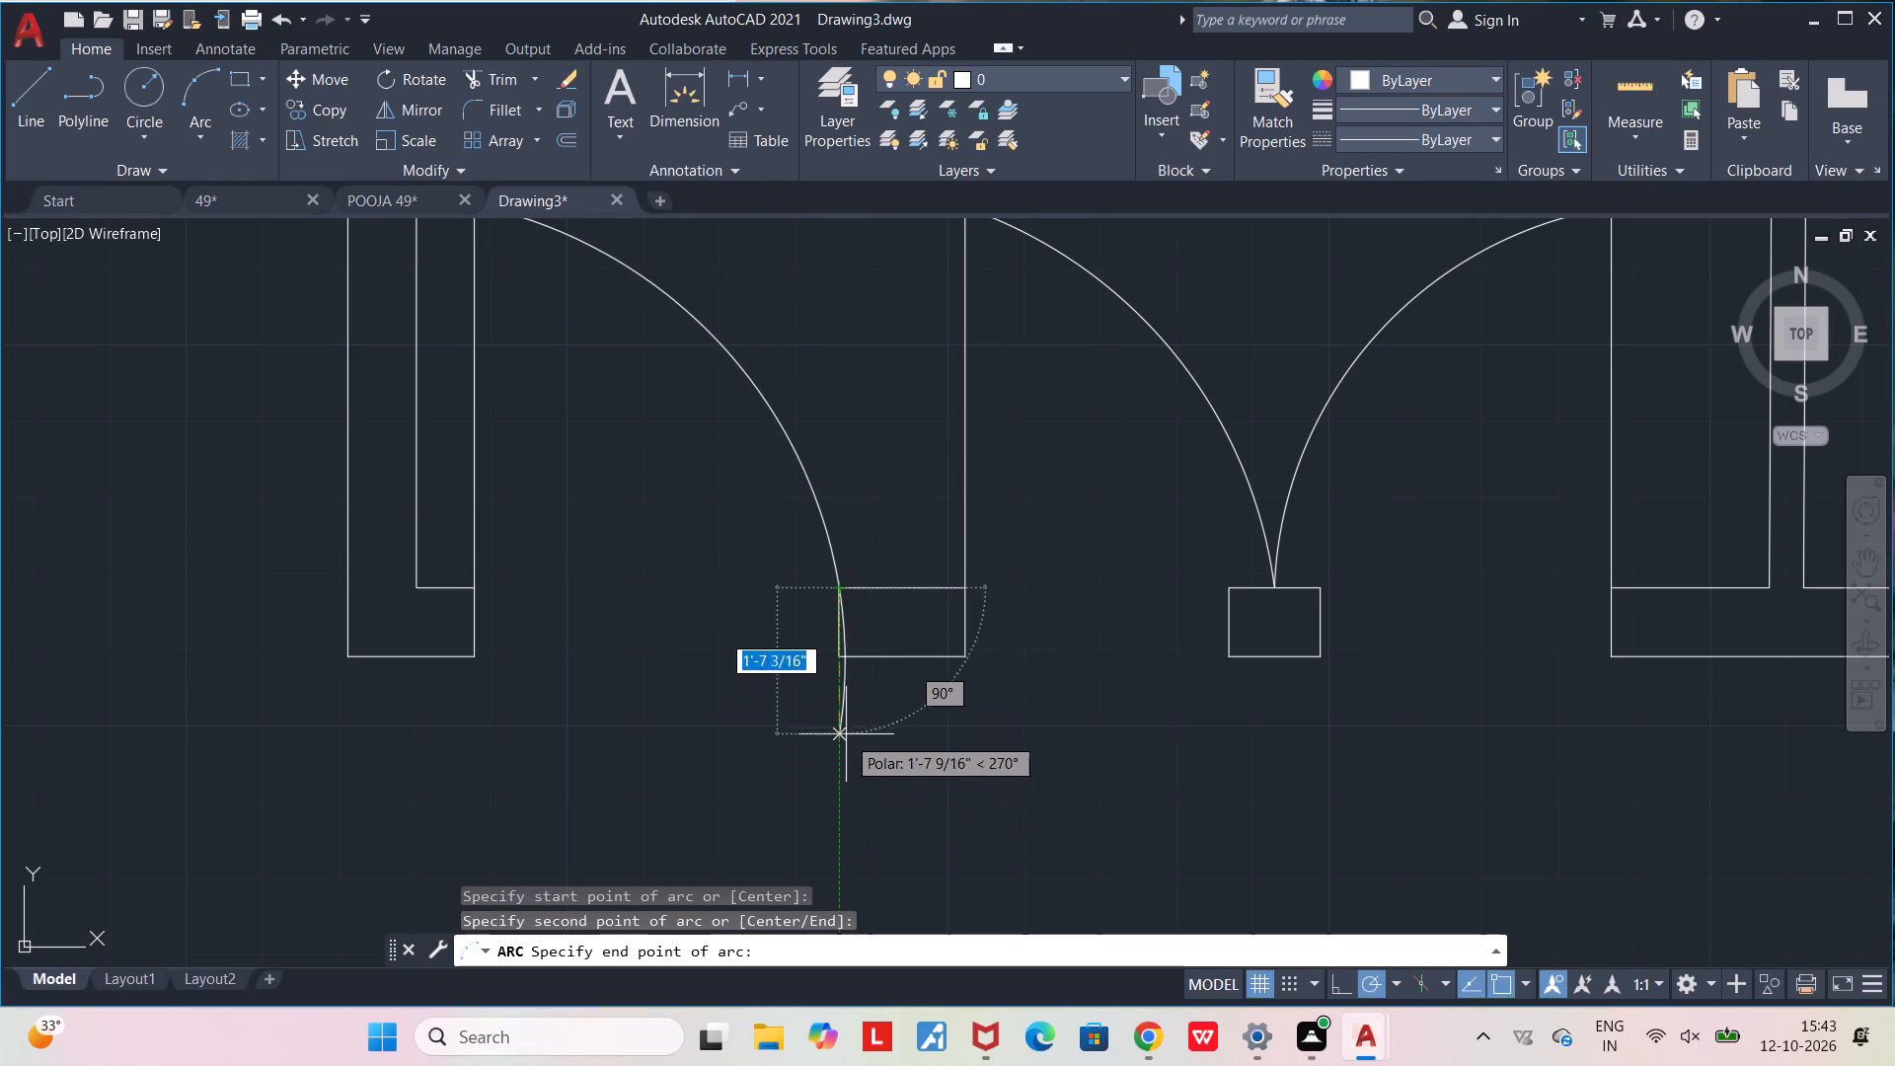
pyautogui.click(846, 679)
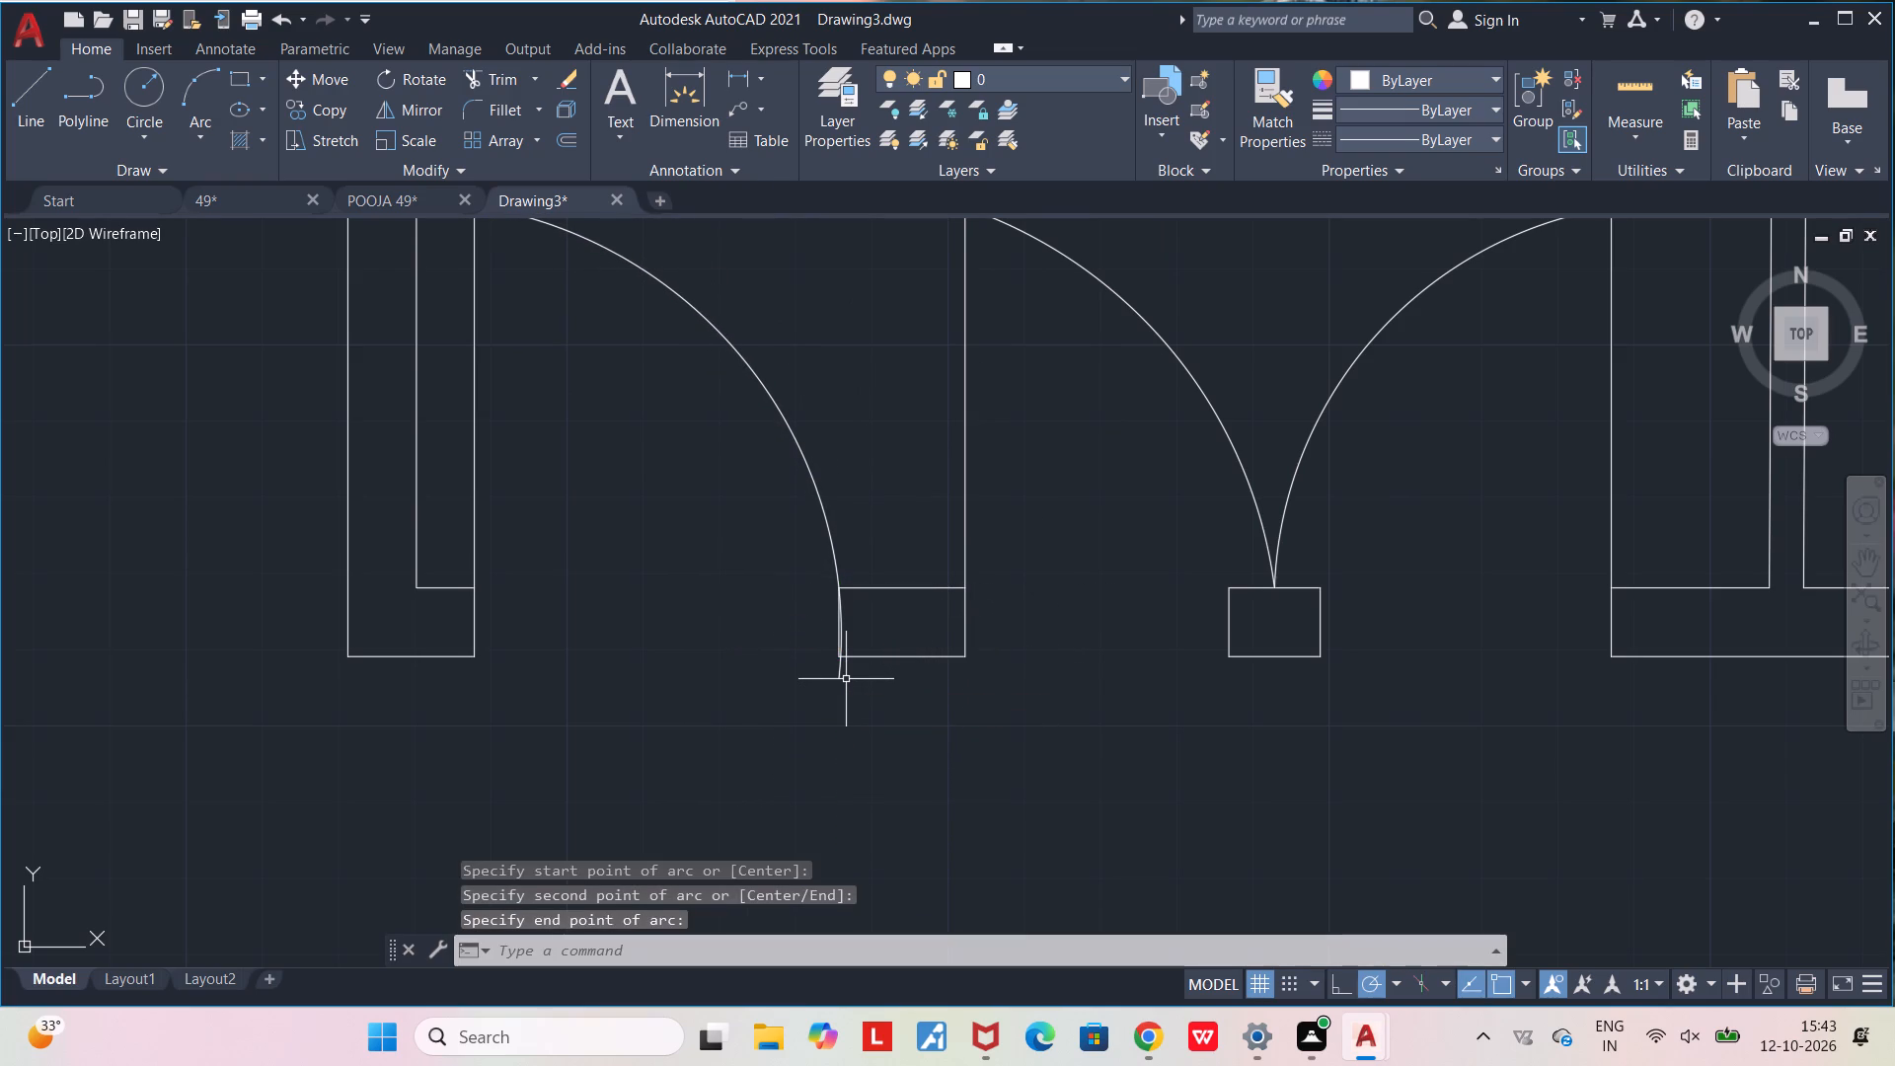
# Trim the lower part of the new swing arc so that it ends at the right jamb's inner corner.
pyautogui.scroll(-2, 846, 678)
pyautogui.write('TR')
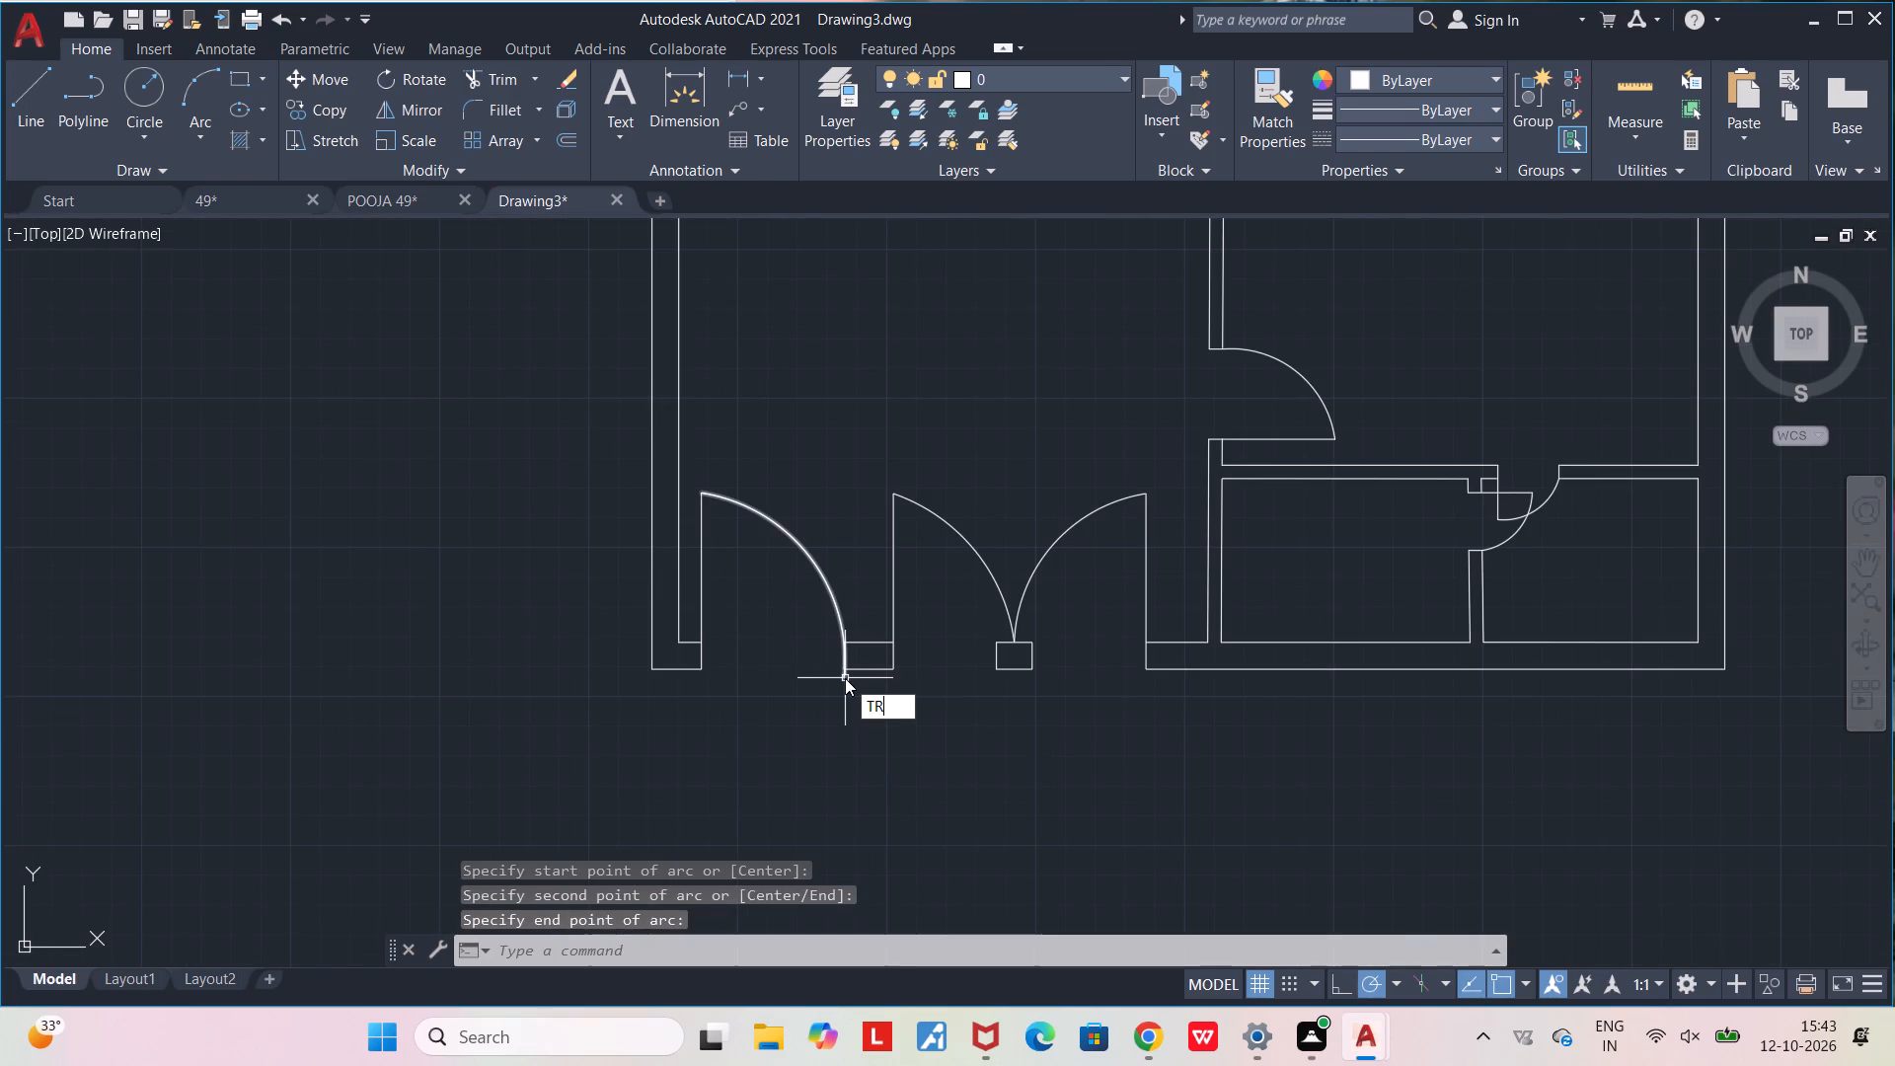
pyautogui.press('Return')
pyautogui.scroll(5, 845, 678)
pyautogui.scroll(3, 844, 578)
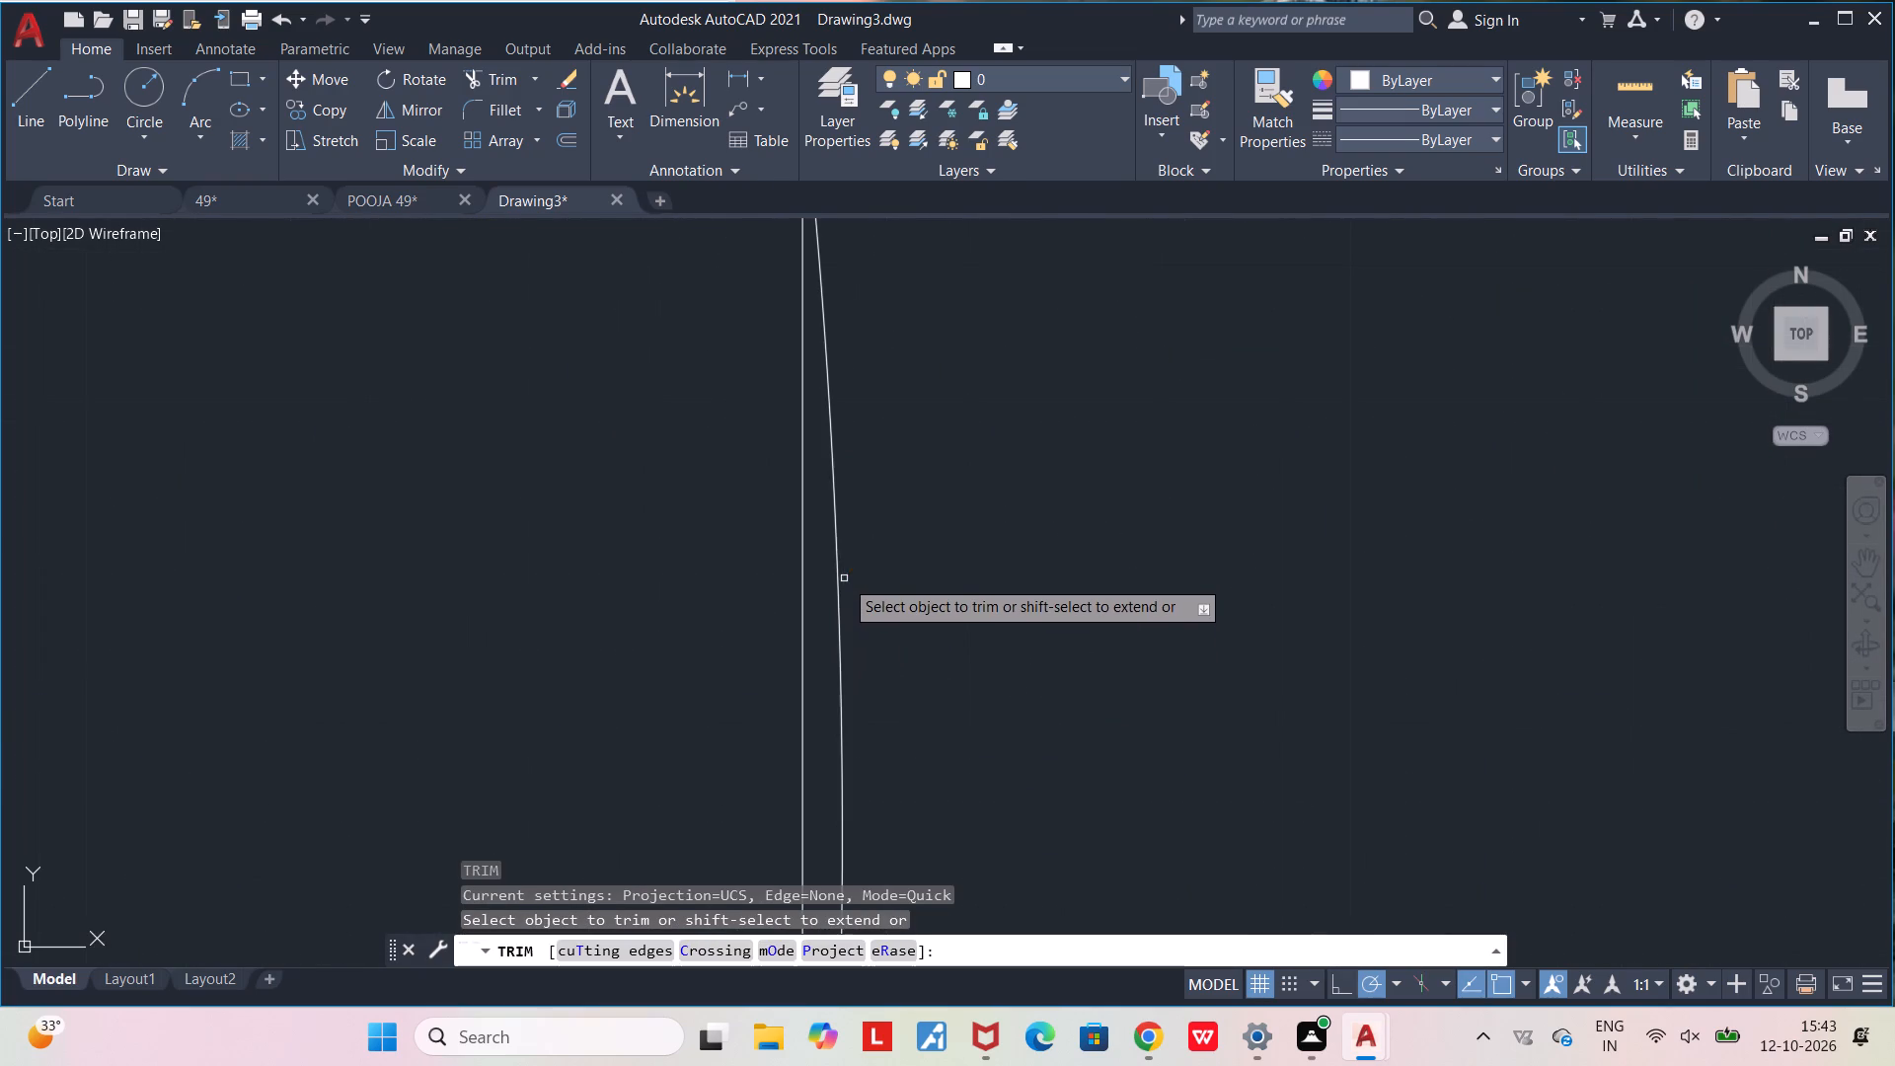
pyautogui.click(844, 578)
pyautogui.click(830, 572)
pyautogui.scroll(-4, 849, 600)
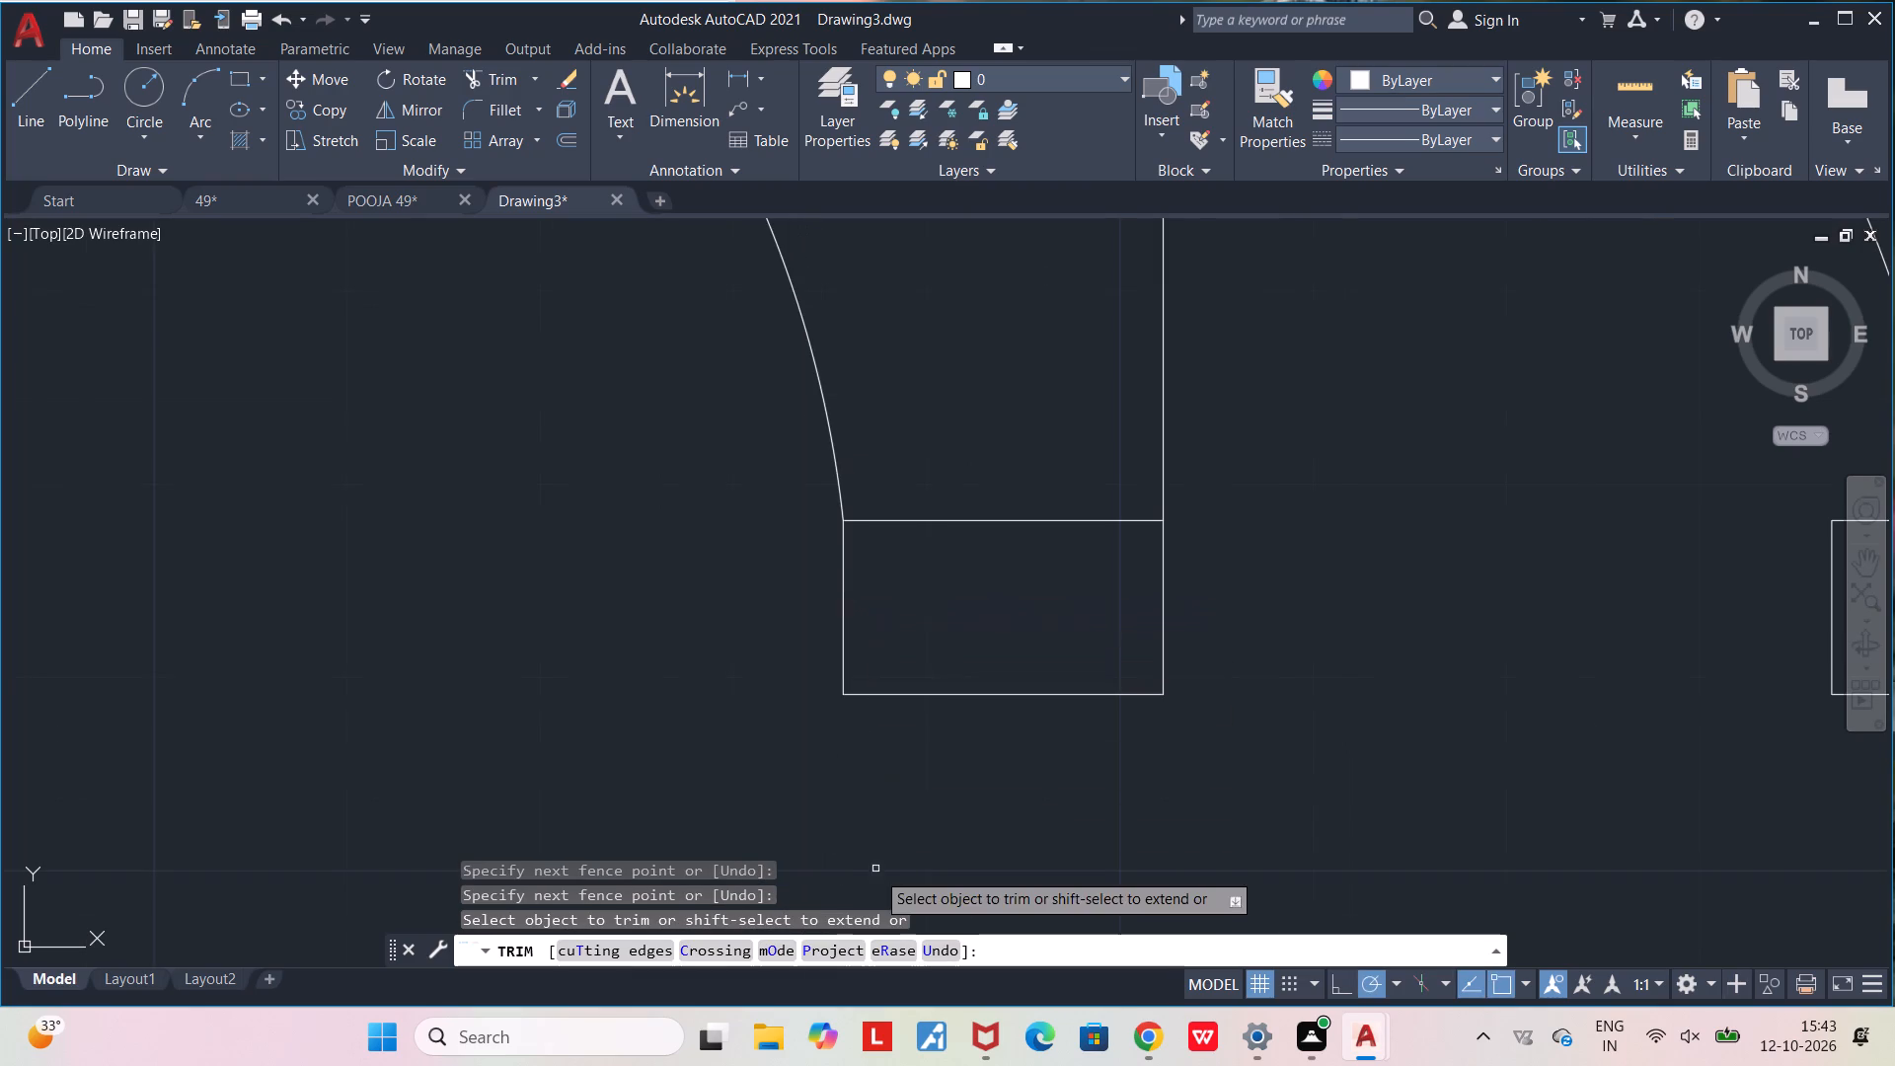
pyautogui.click(908, 811)
pyautogui.press('Escape')
pyautogui.press('Escape')
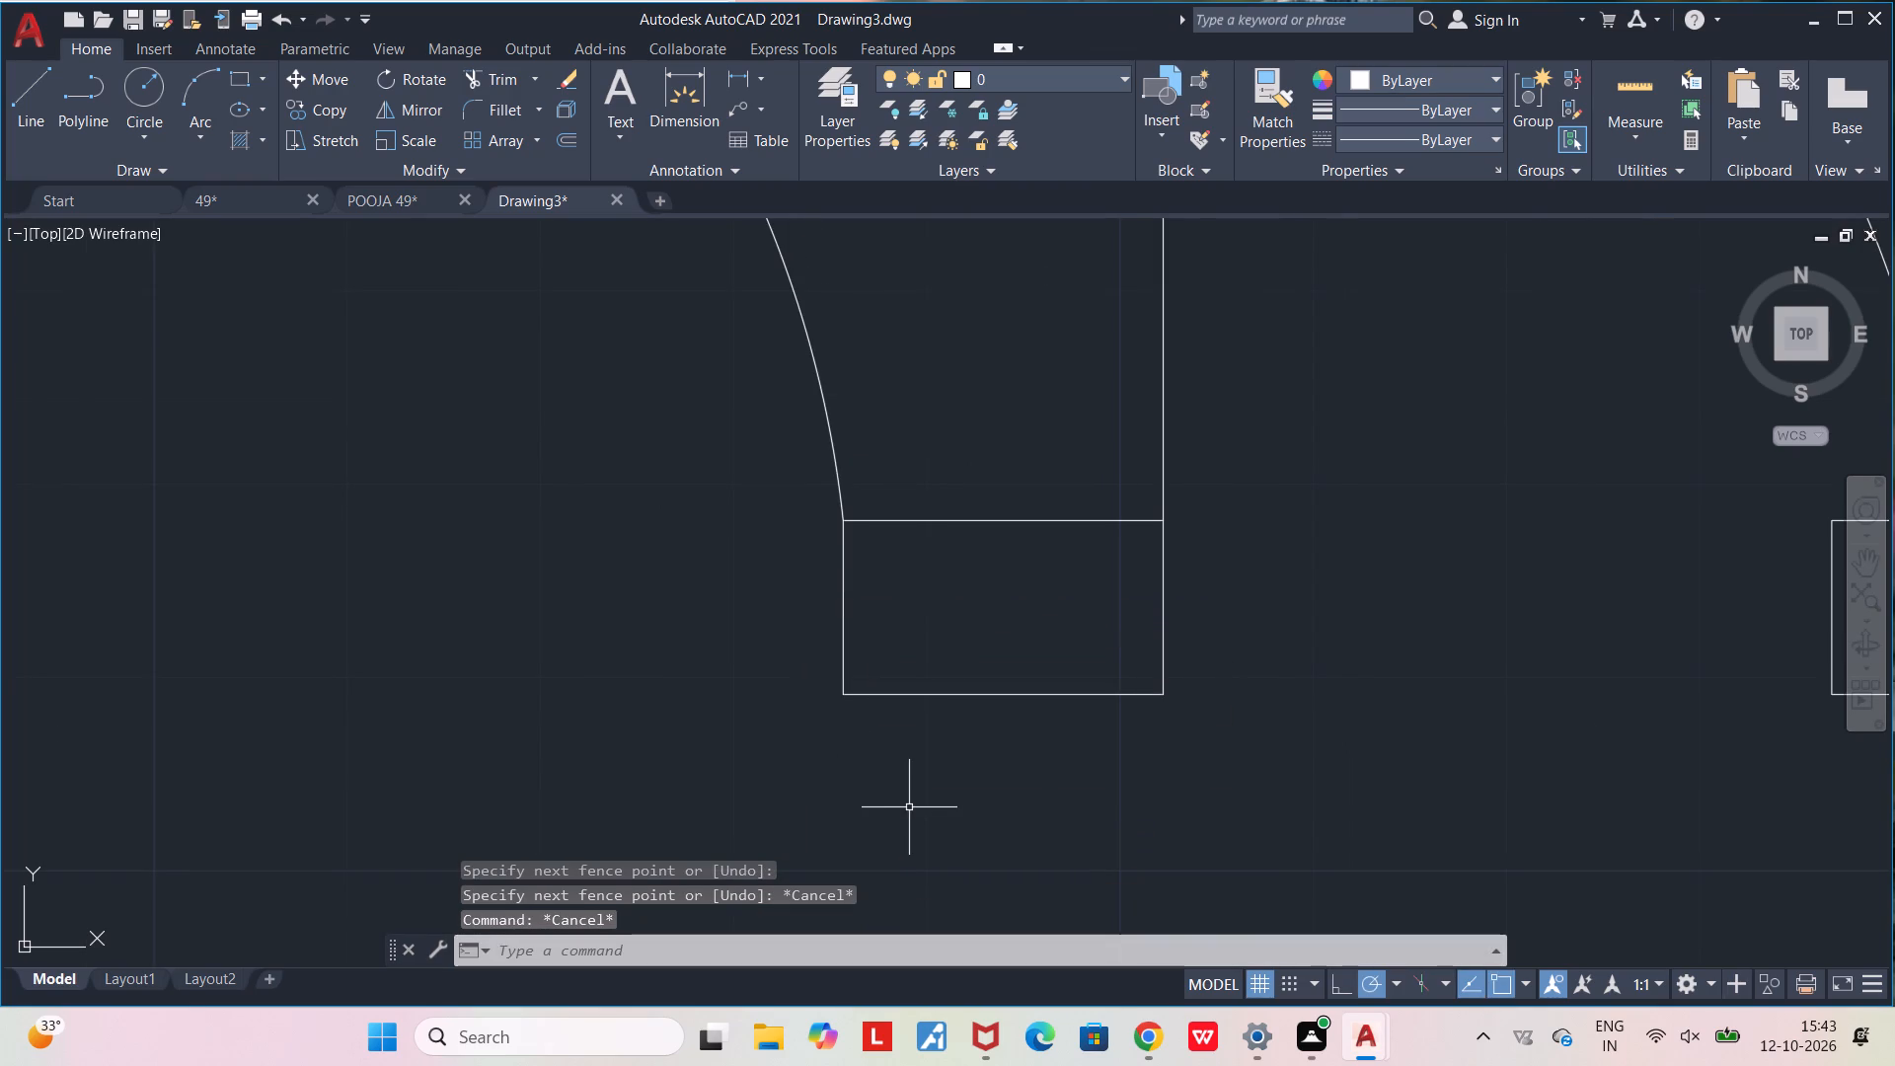
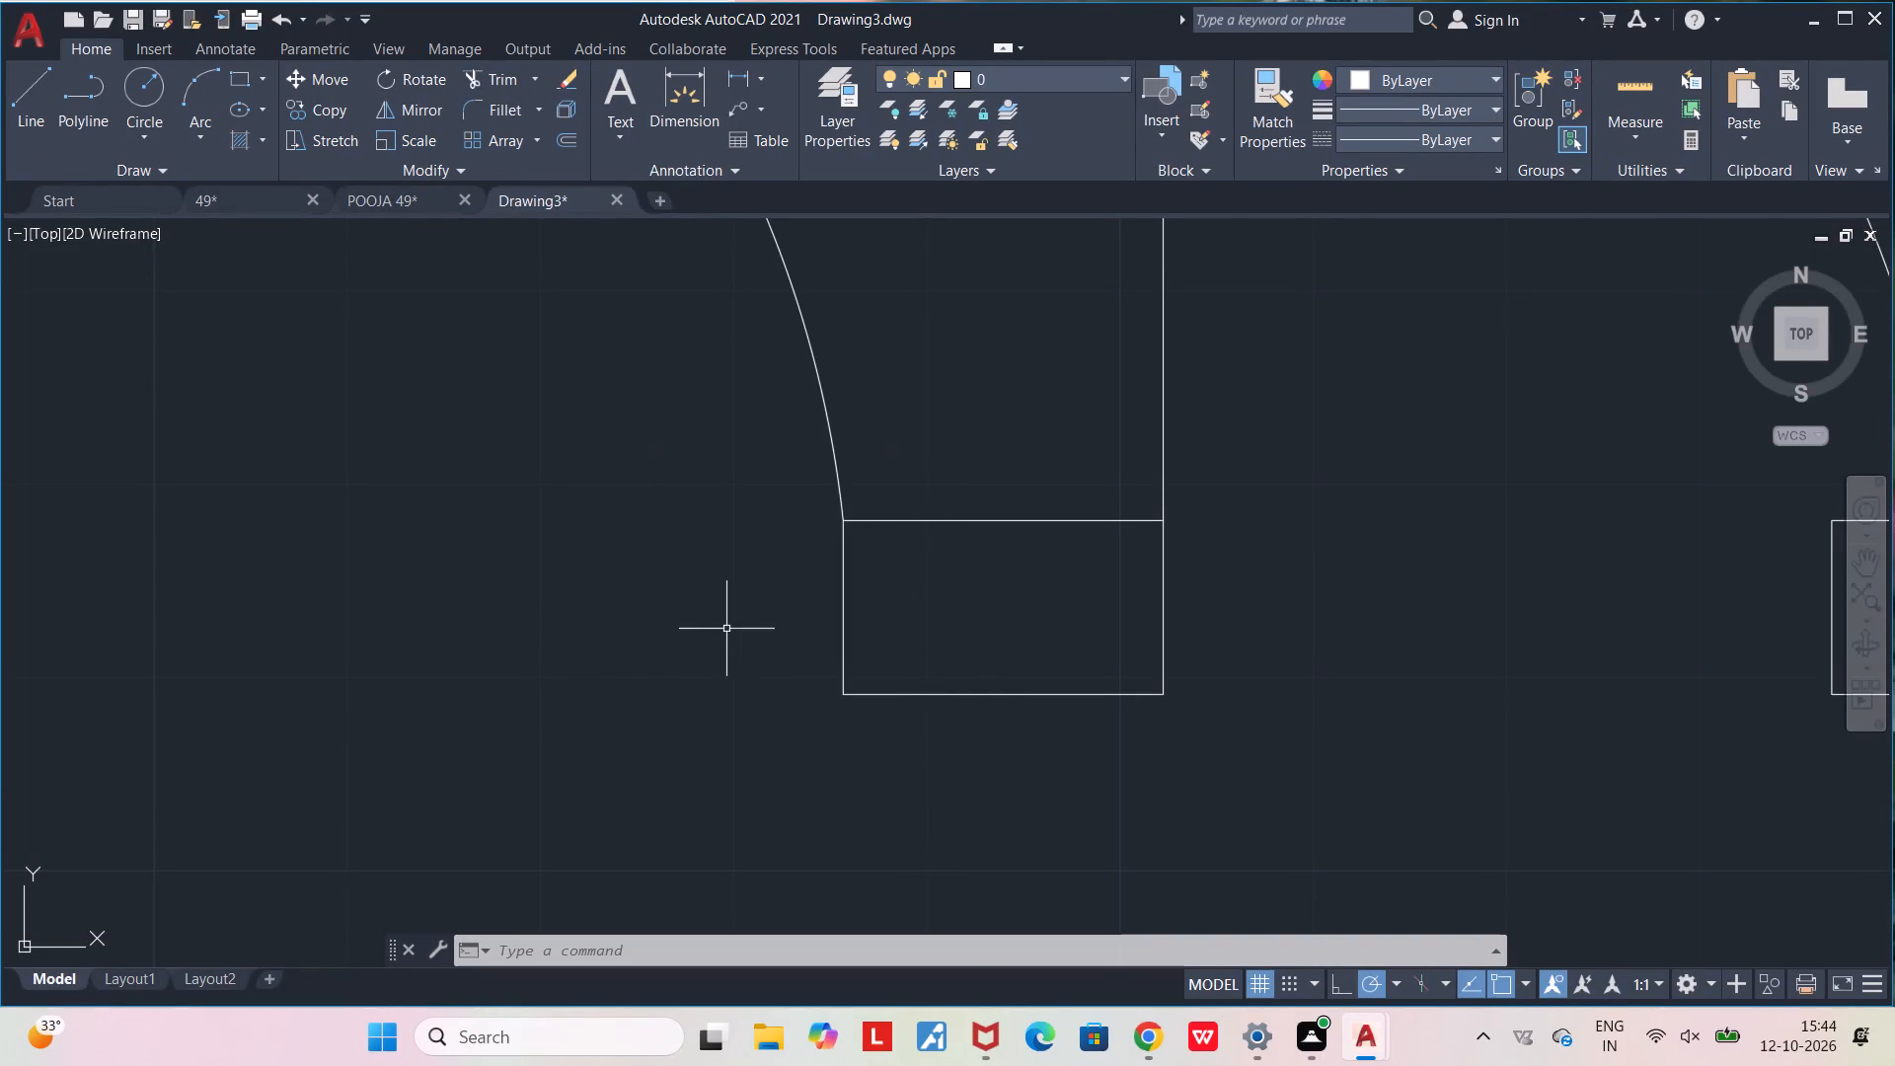
# Erase the door arc and its leaf line at the opening between the two small rooms in the plan's lower-right corner.
pyautogui.scroll(-4, 726, 628)
pyautogui.scroll(-3, 821, 890)
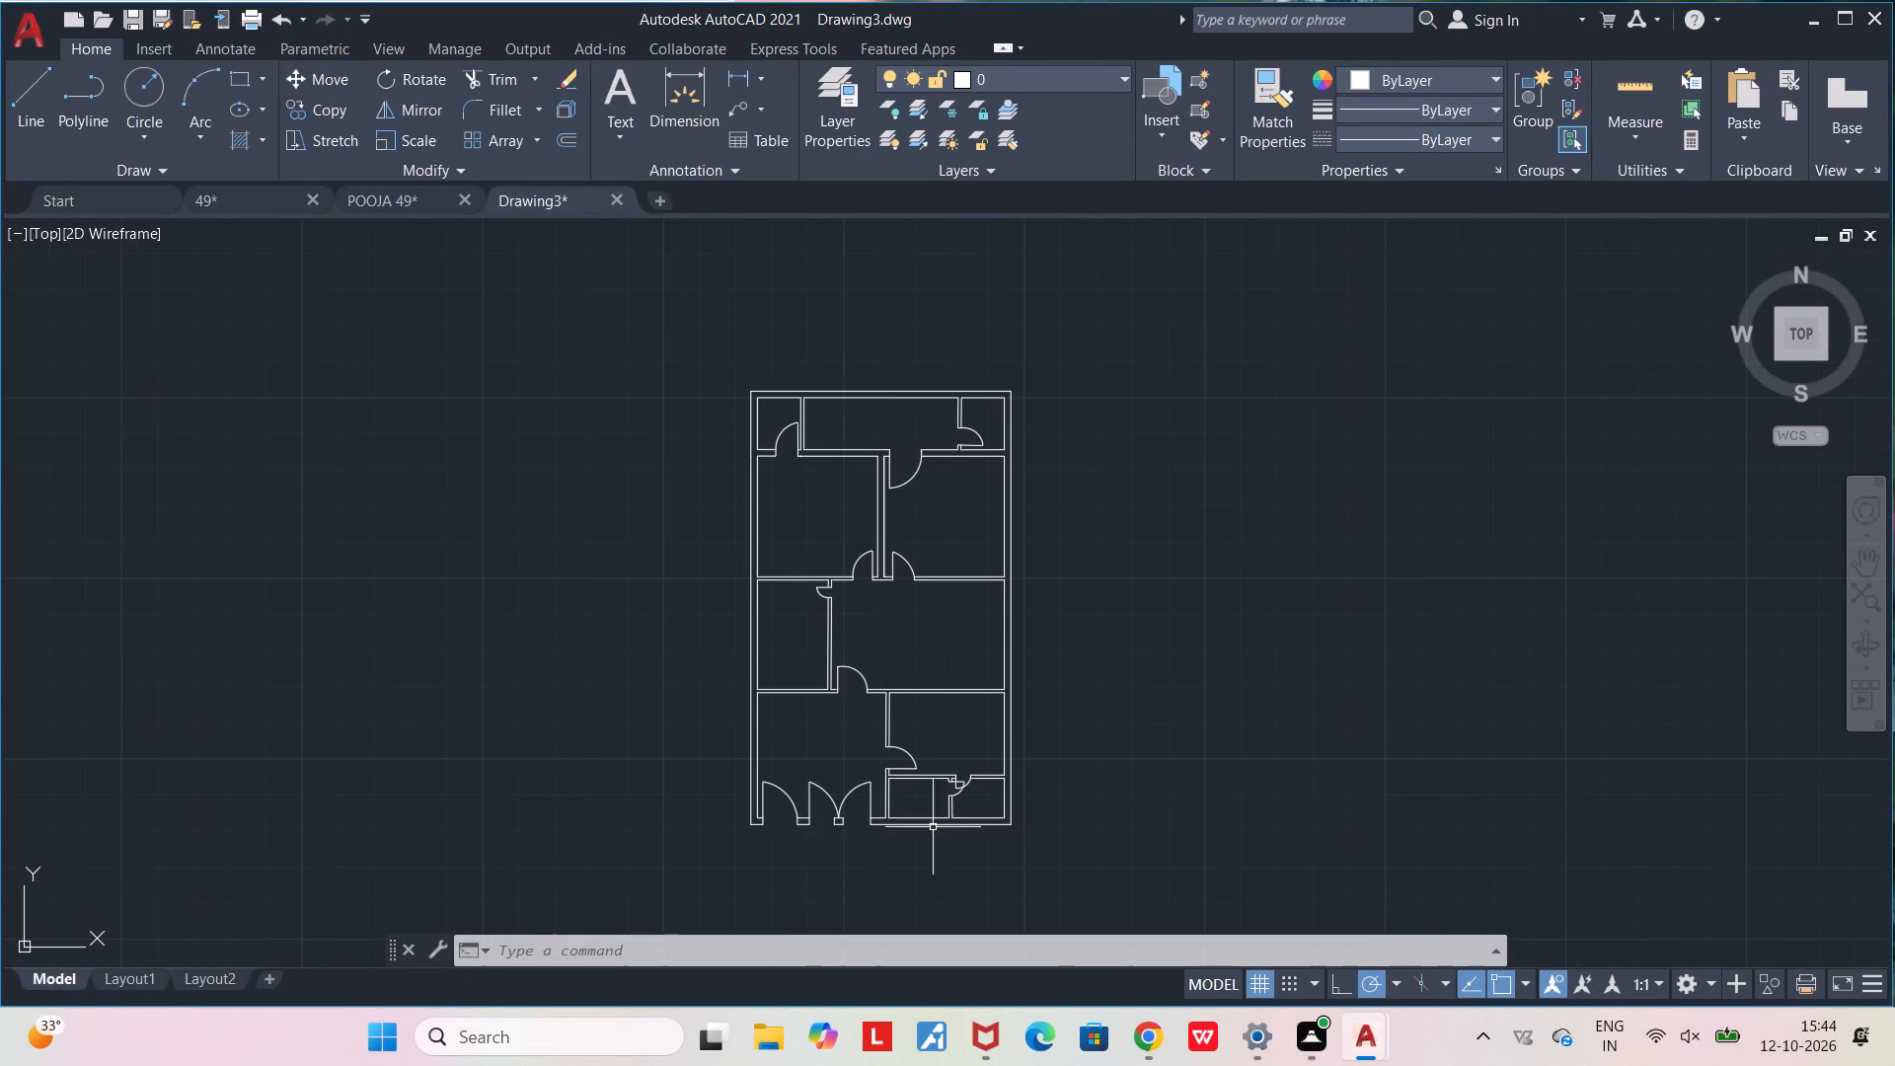
pyautogui.scroll(3, 947, 810)
pyautogui.scroll(4, 977, 733)
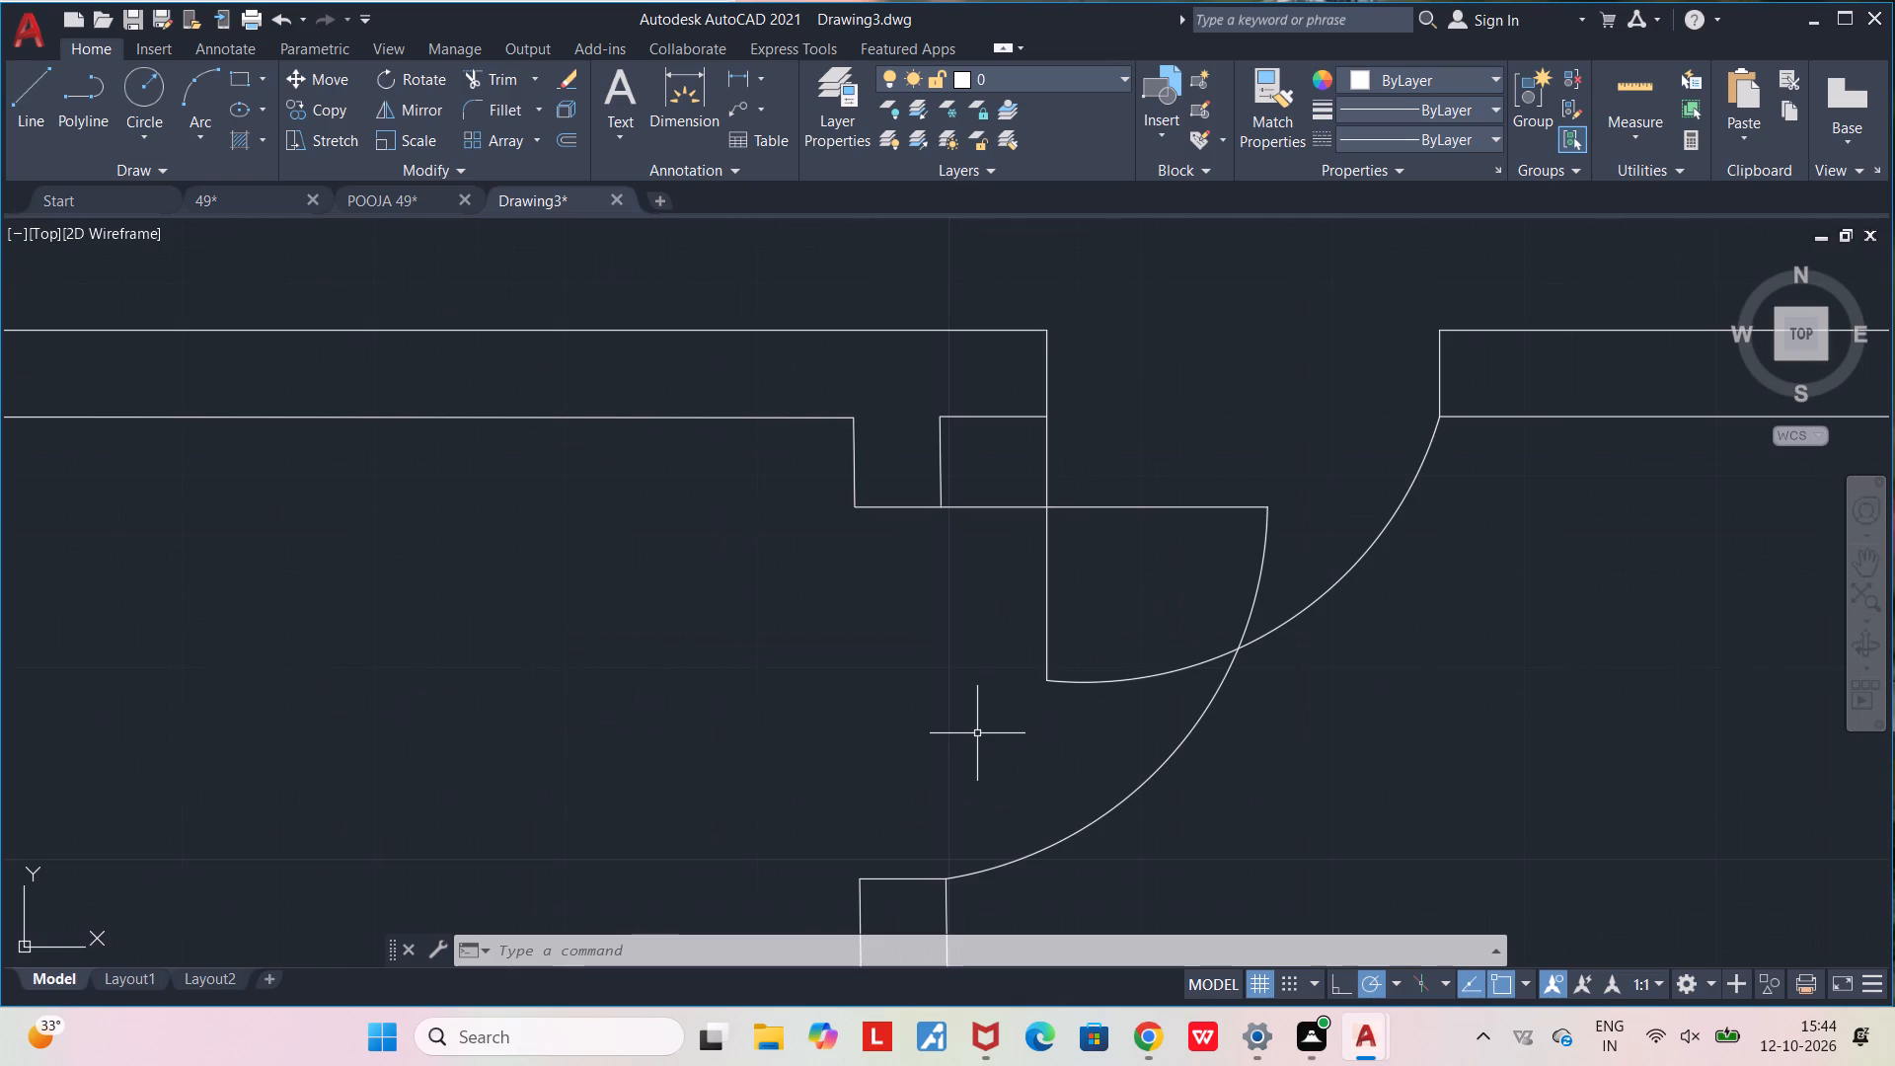
pyautogui.click(1093, 826)
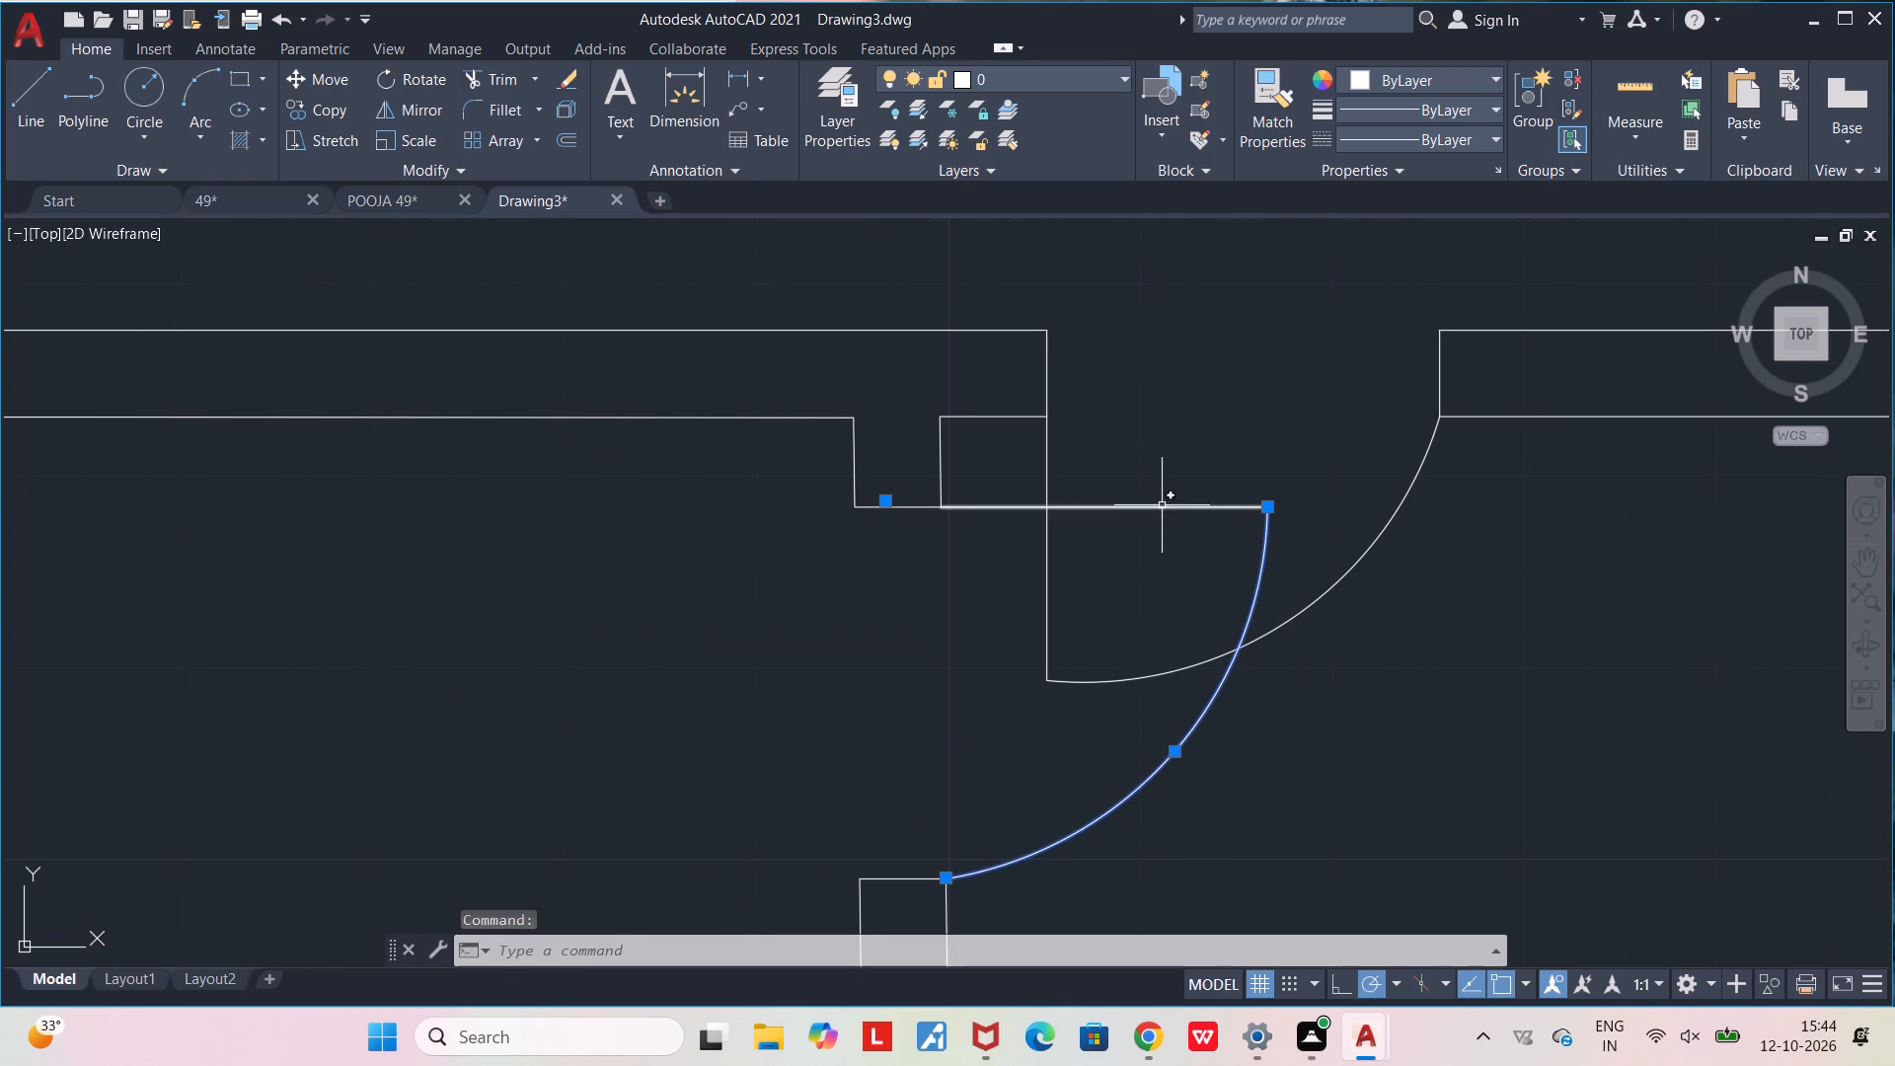
pyautogui.click(1162, 509)
pyautogui.press('Delete')
# Draw a horizontal door leaf line leftward from the lower-left corner of the wall stub above that opening.
pyautogui.scroll(-2, 1162, 509)
pyautogui.moveTo(1169, 586); pyautogui.dragTo(1254, 686, button='middle')
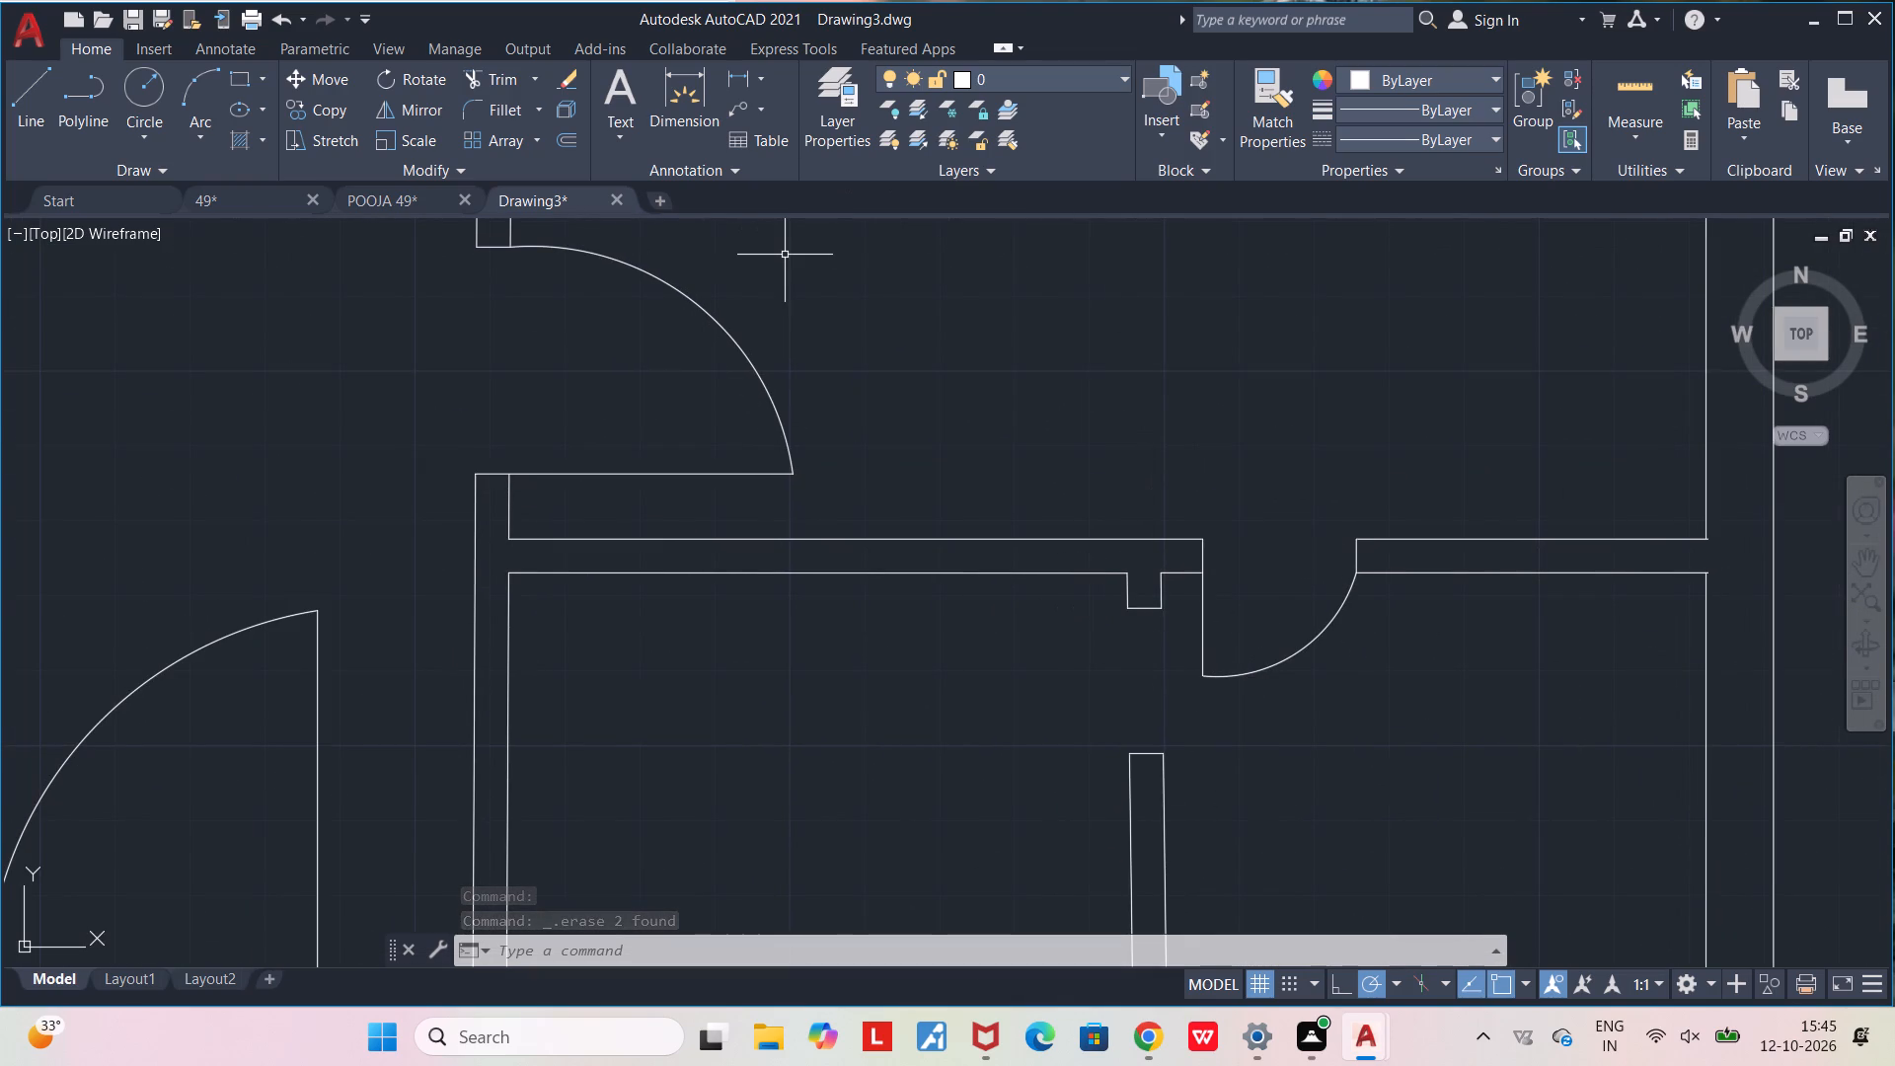
pyautogui.press('l')
pyautogui.press('Return')
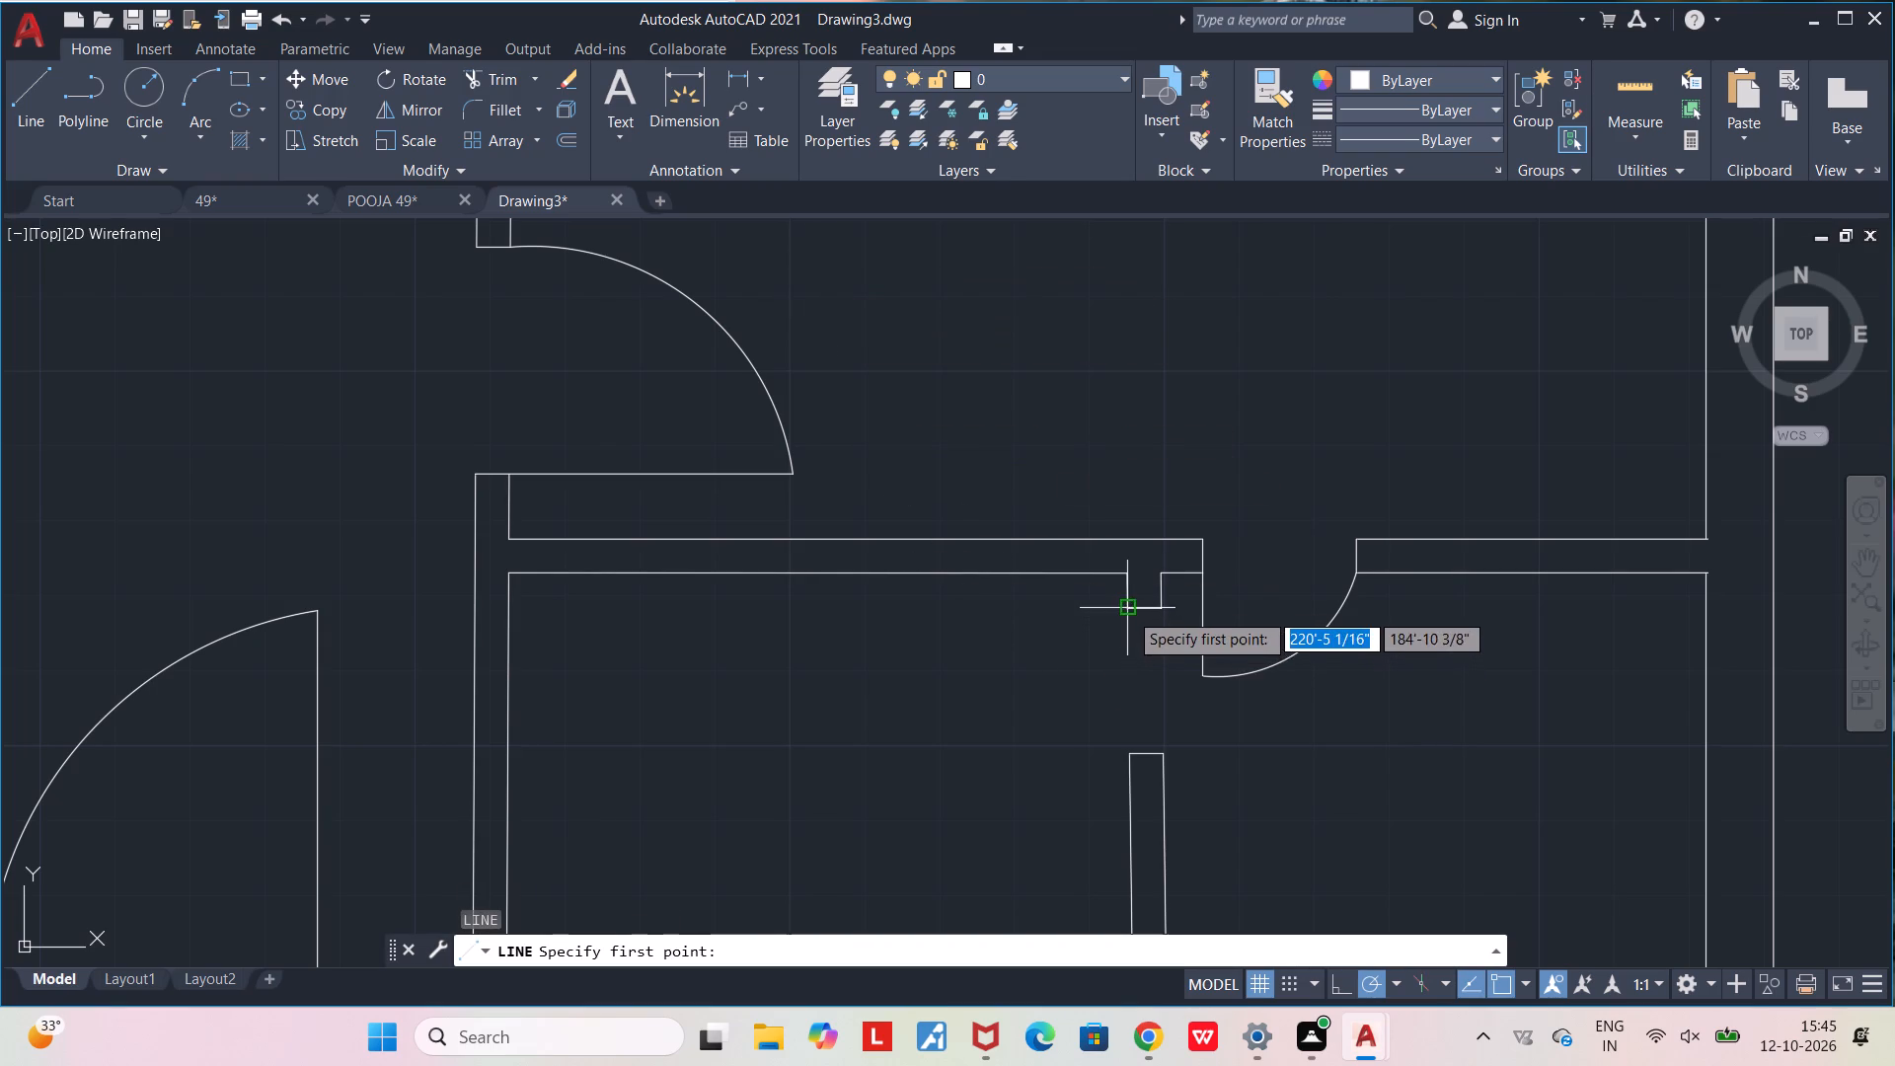
pyautogui.click(1128, 610)
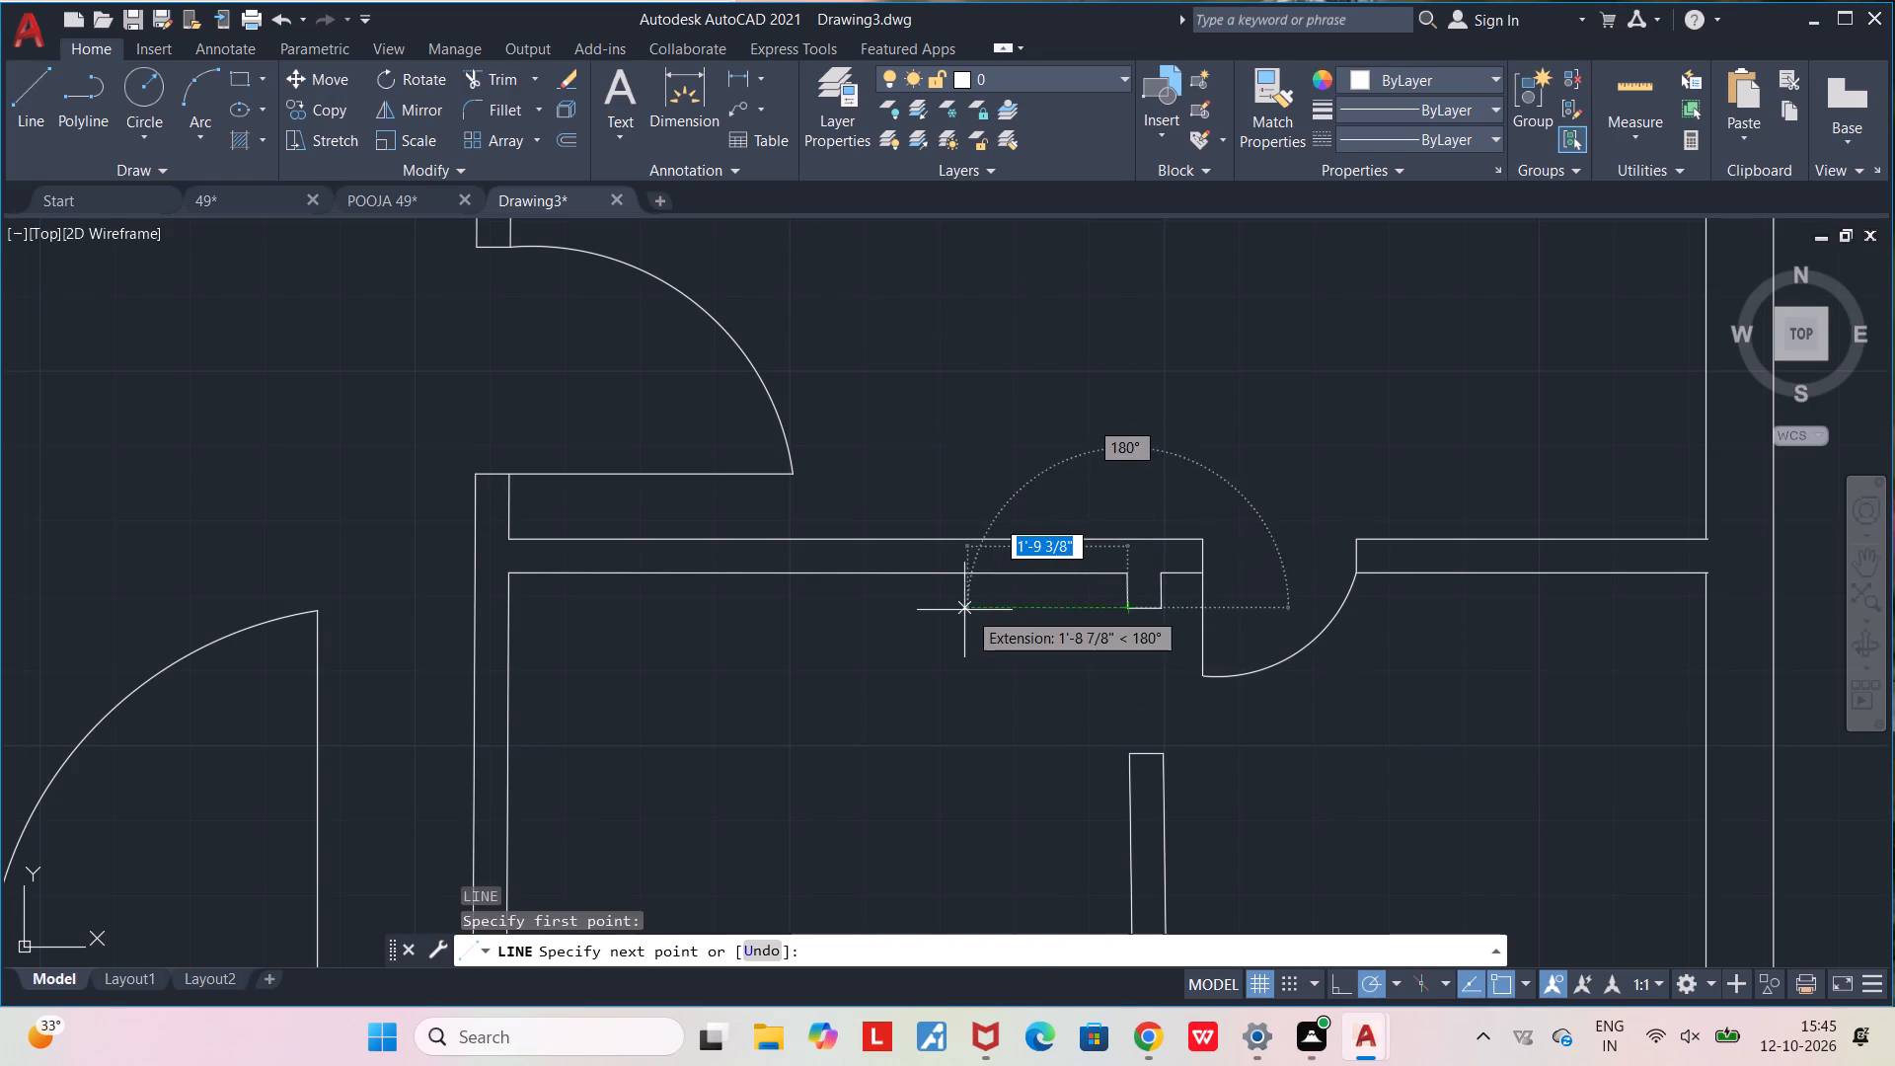
pyautogui.click(946, 610)
pyautogui.press('Escape')
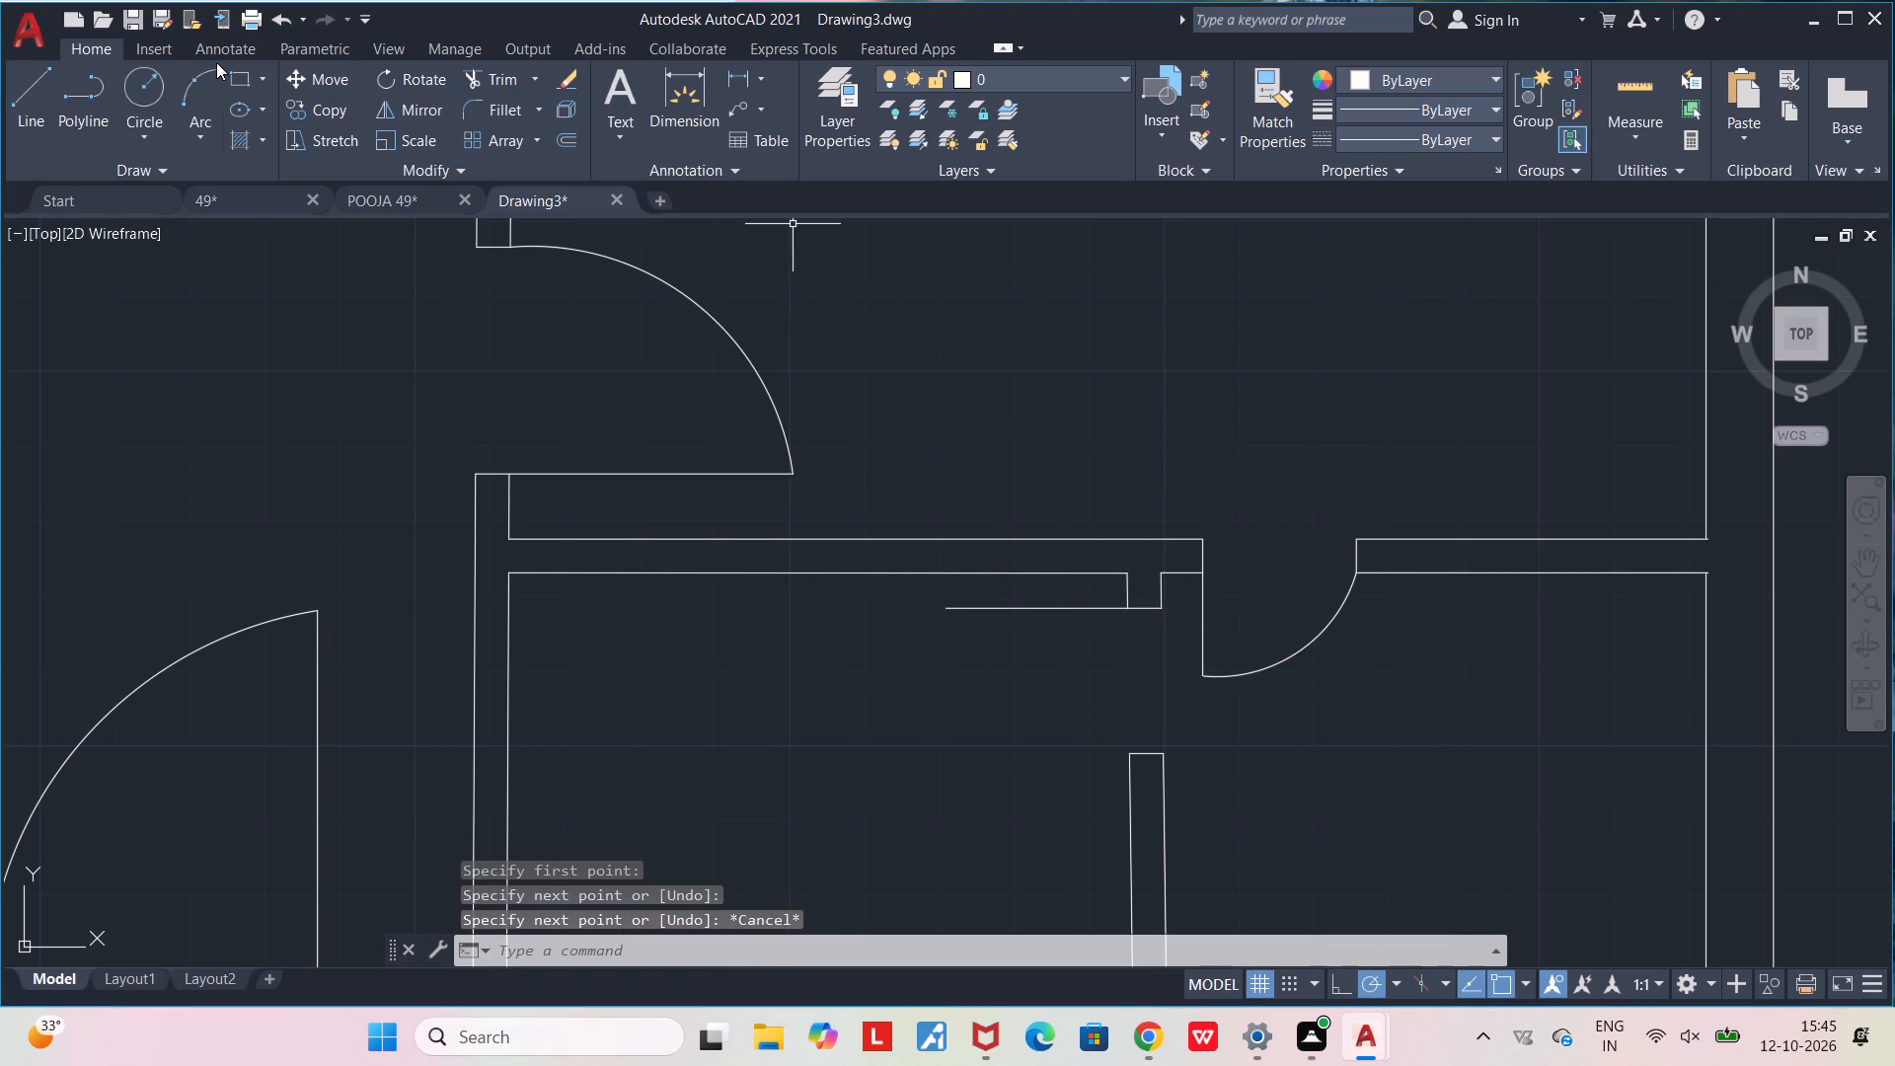
# Draw a three-point arc from the leaf's free end through the wall corner below the opening, ending above the horizontal wall.
pyautogui.click(180, 84)
pyautogui.click(941, 608)
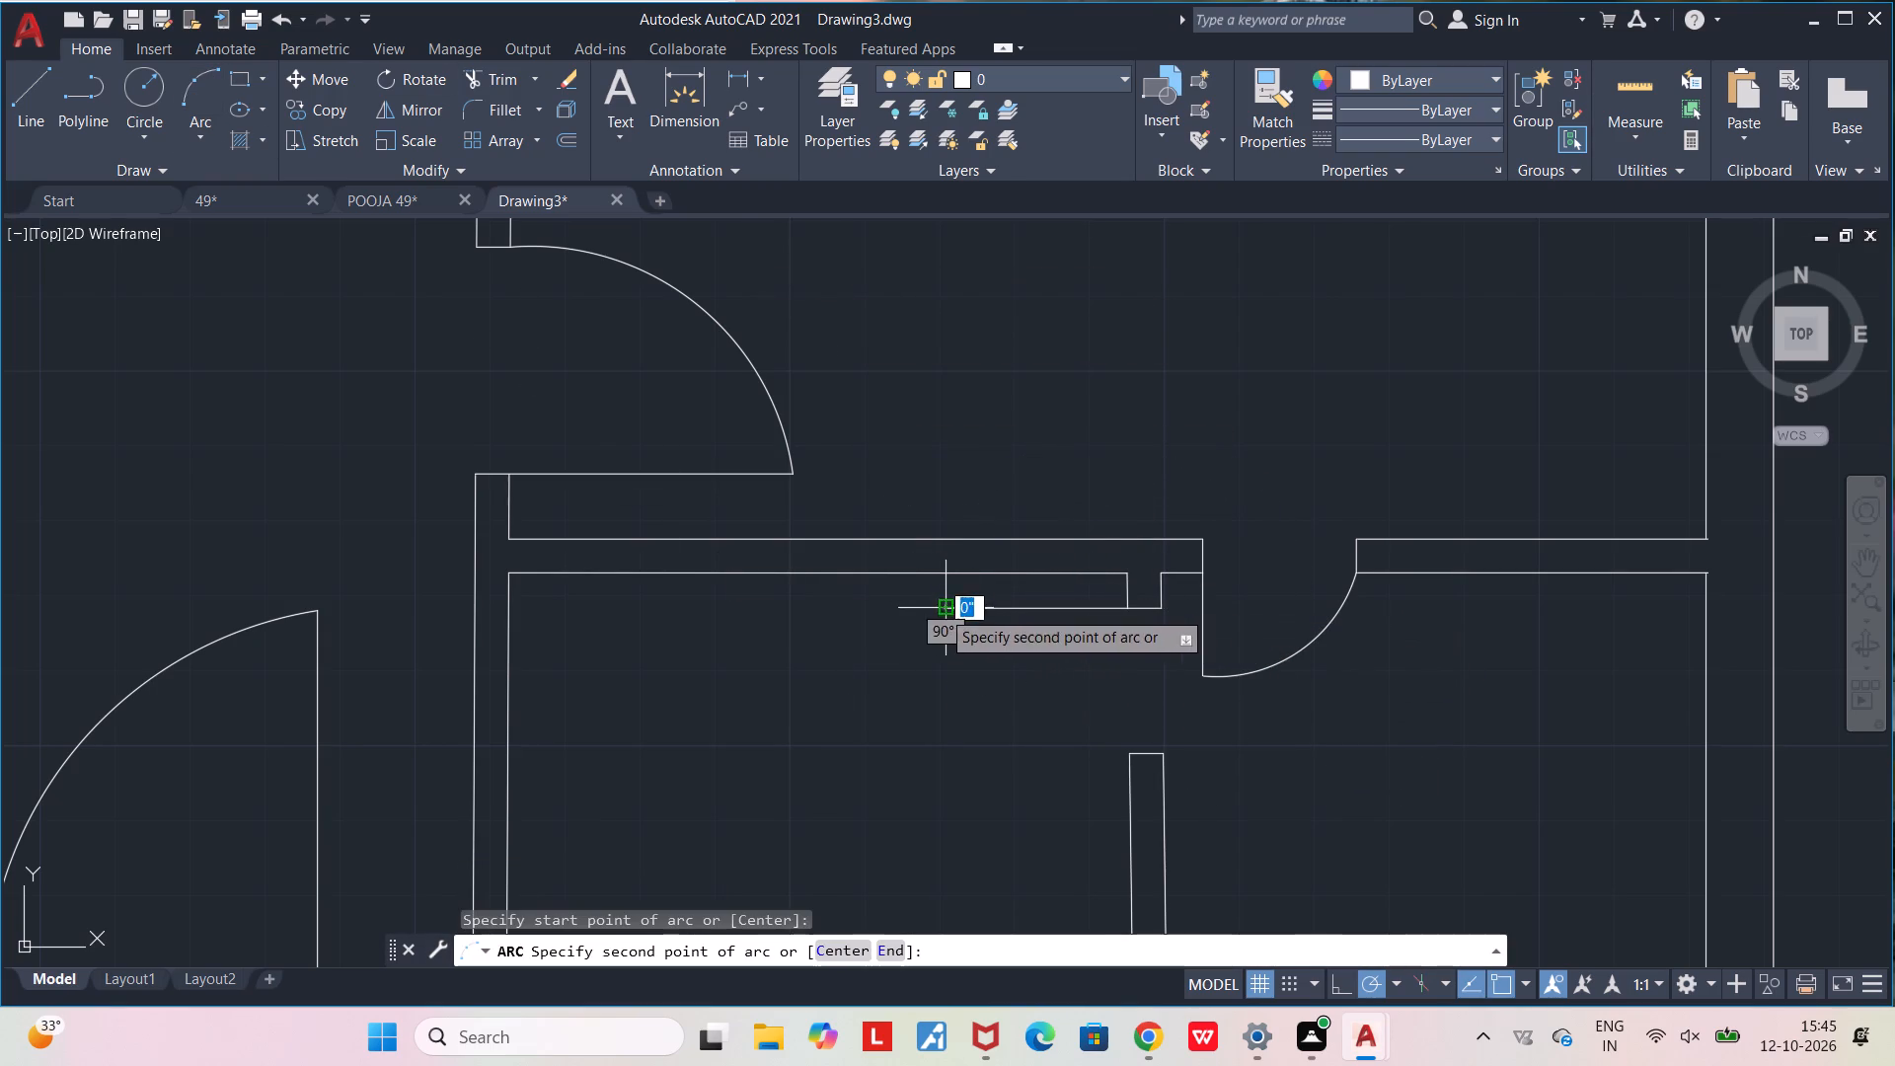
pyautogui.click(1127, 750)
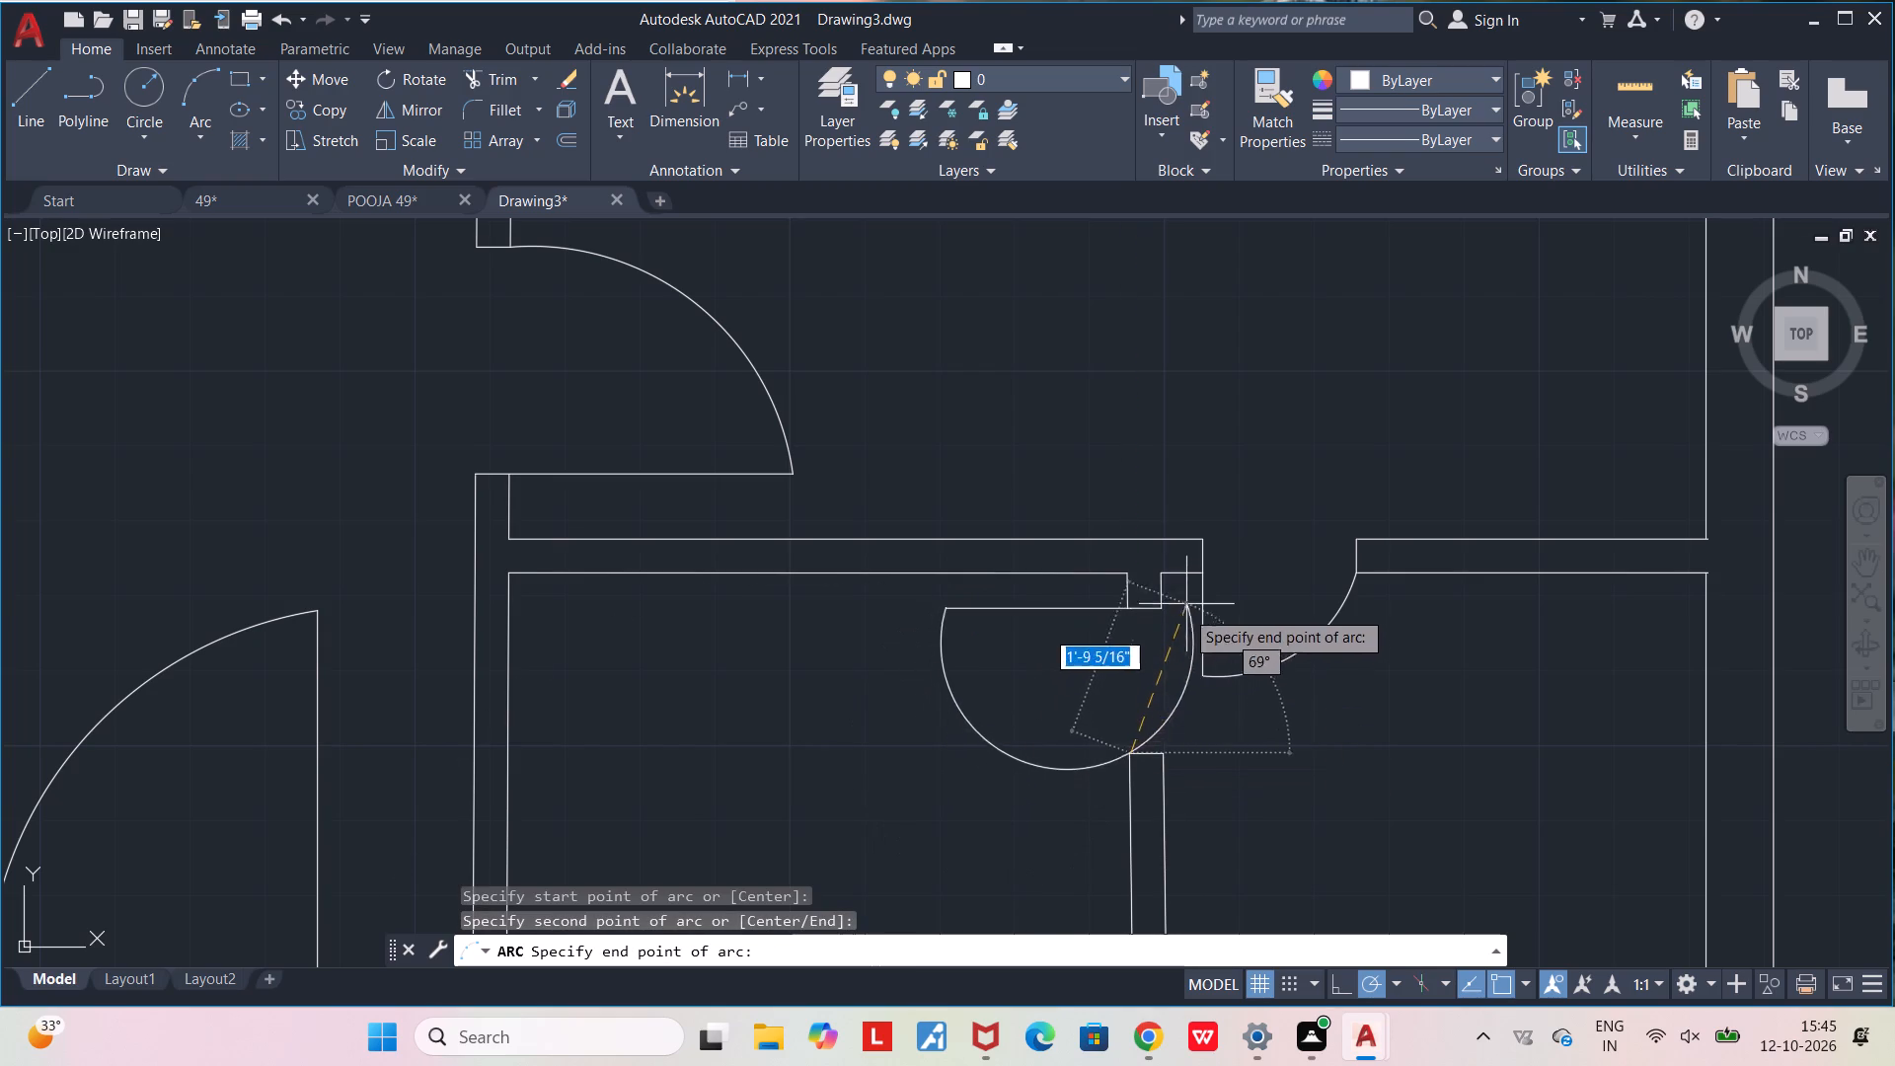
pyautogui.click(1203, 441)
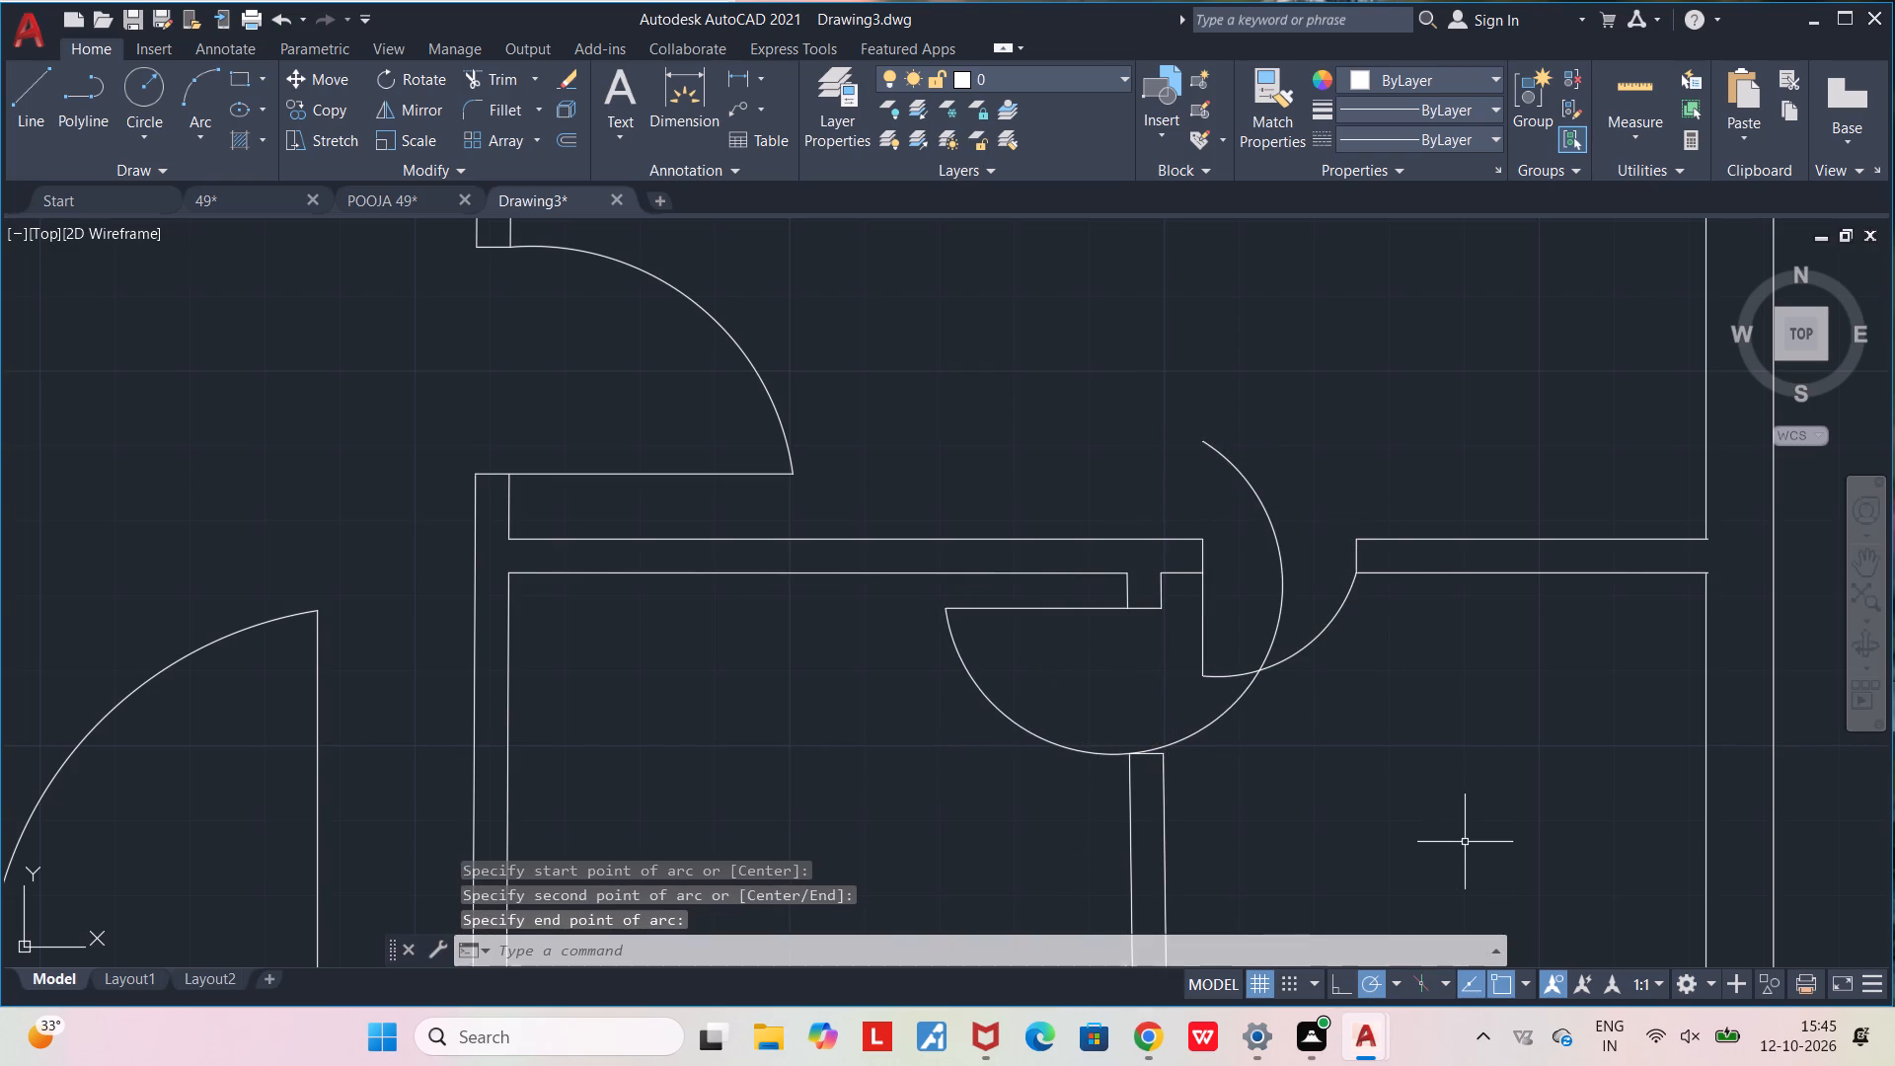
pyautogui.press('Escape')
pyautogui.press('Escape')
# Trim the excess arc beyond the wall corner so only the door swing between leaf and wall remains.
pyautogui.press('t')
pyautogui.press('r')
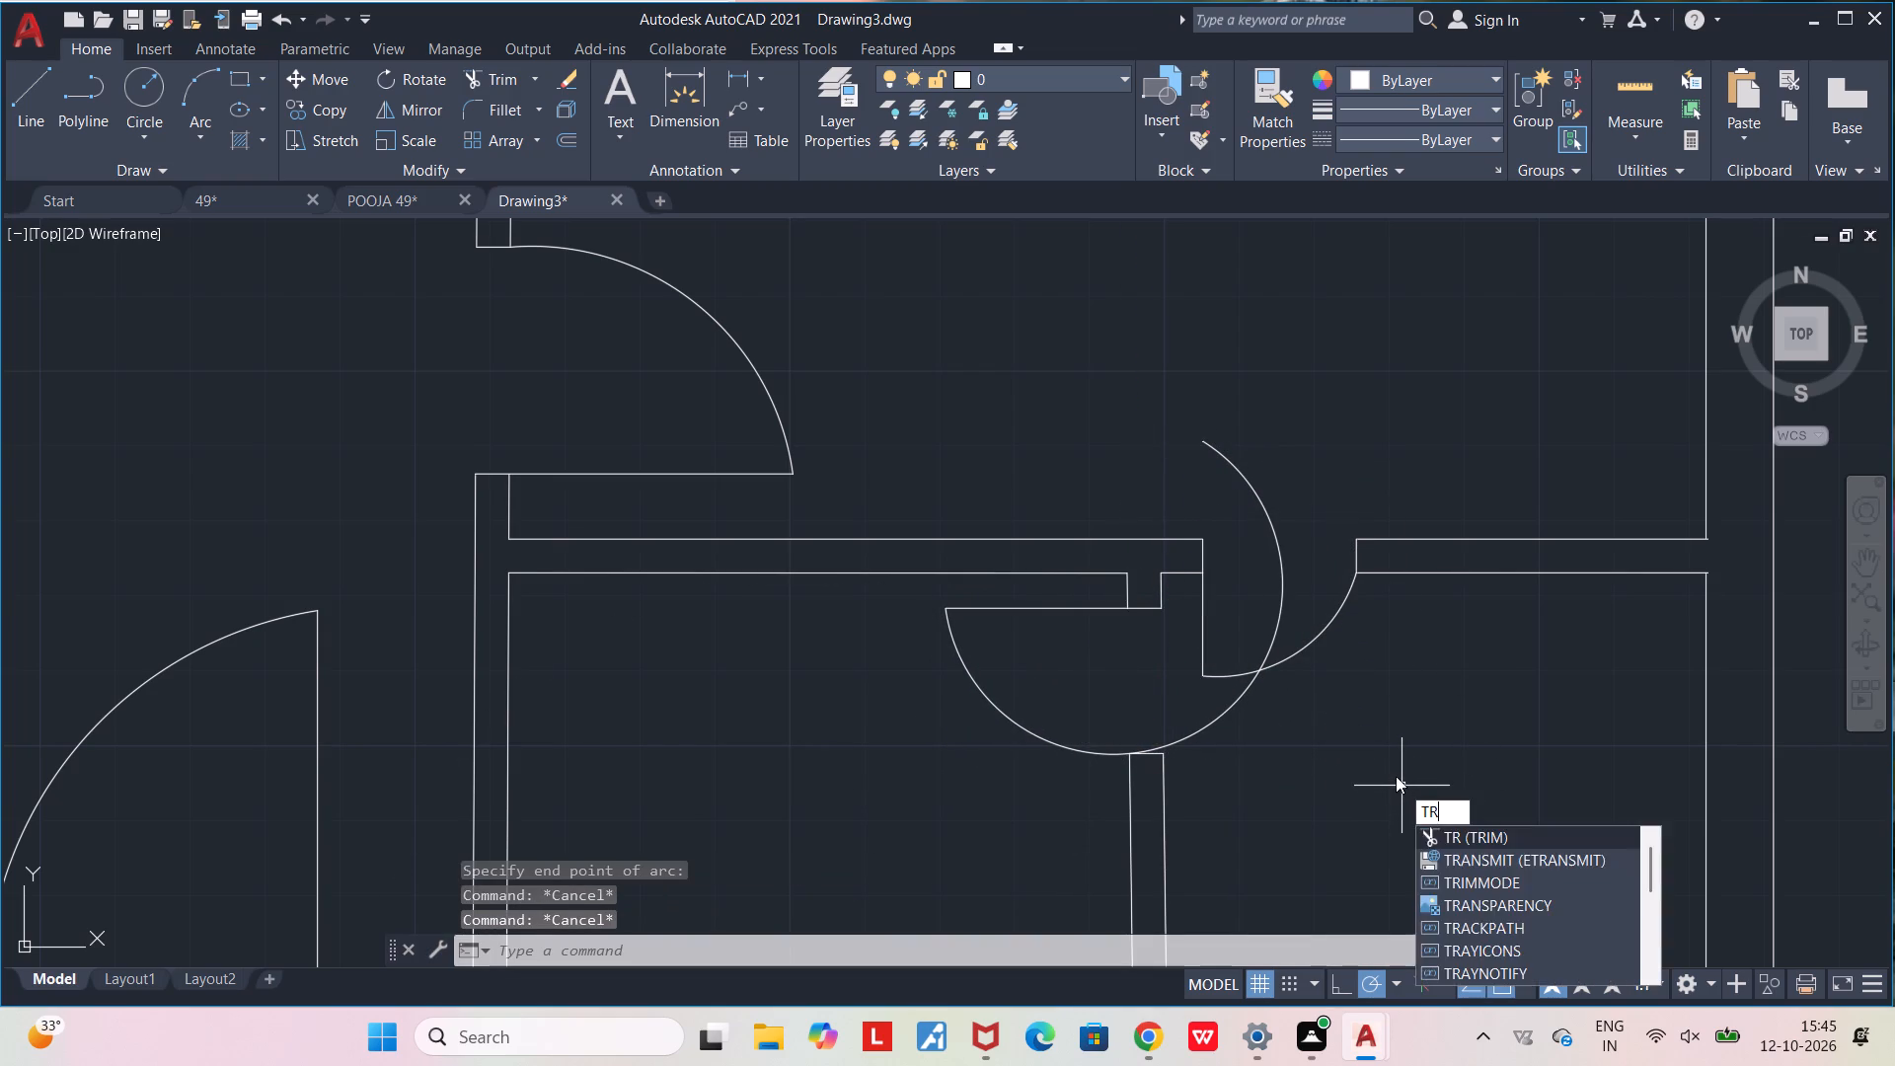
pyautogui.press('Return')
pyautogui.click(1203, 731)
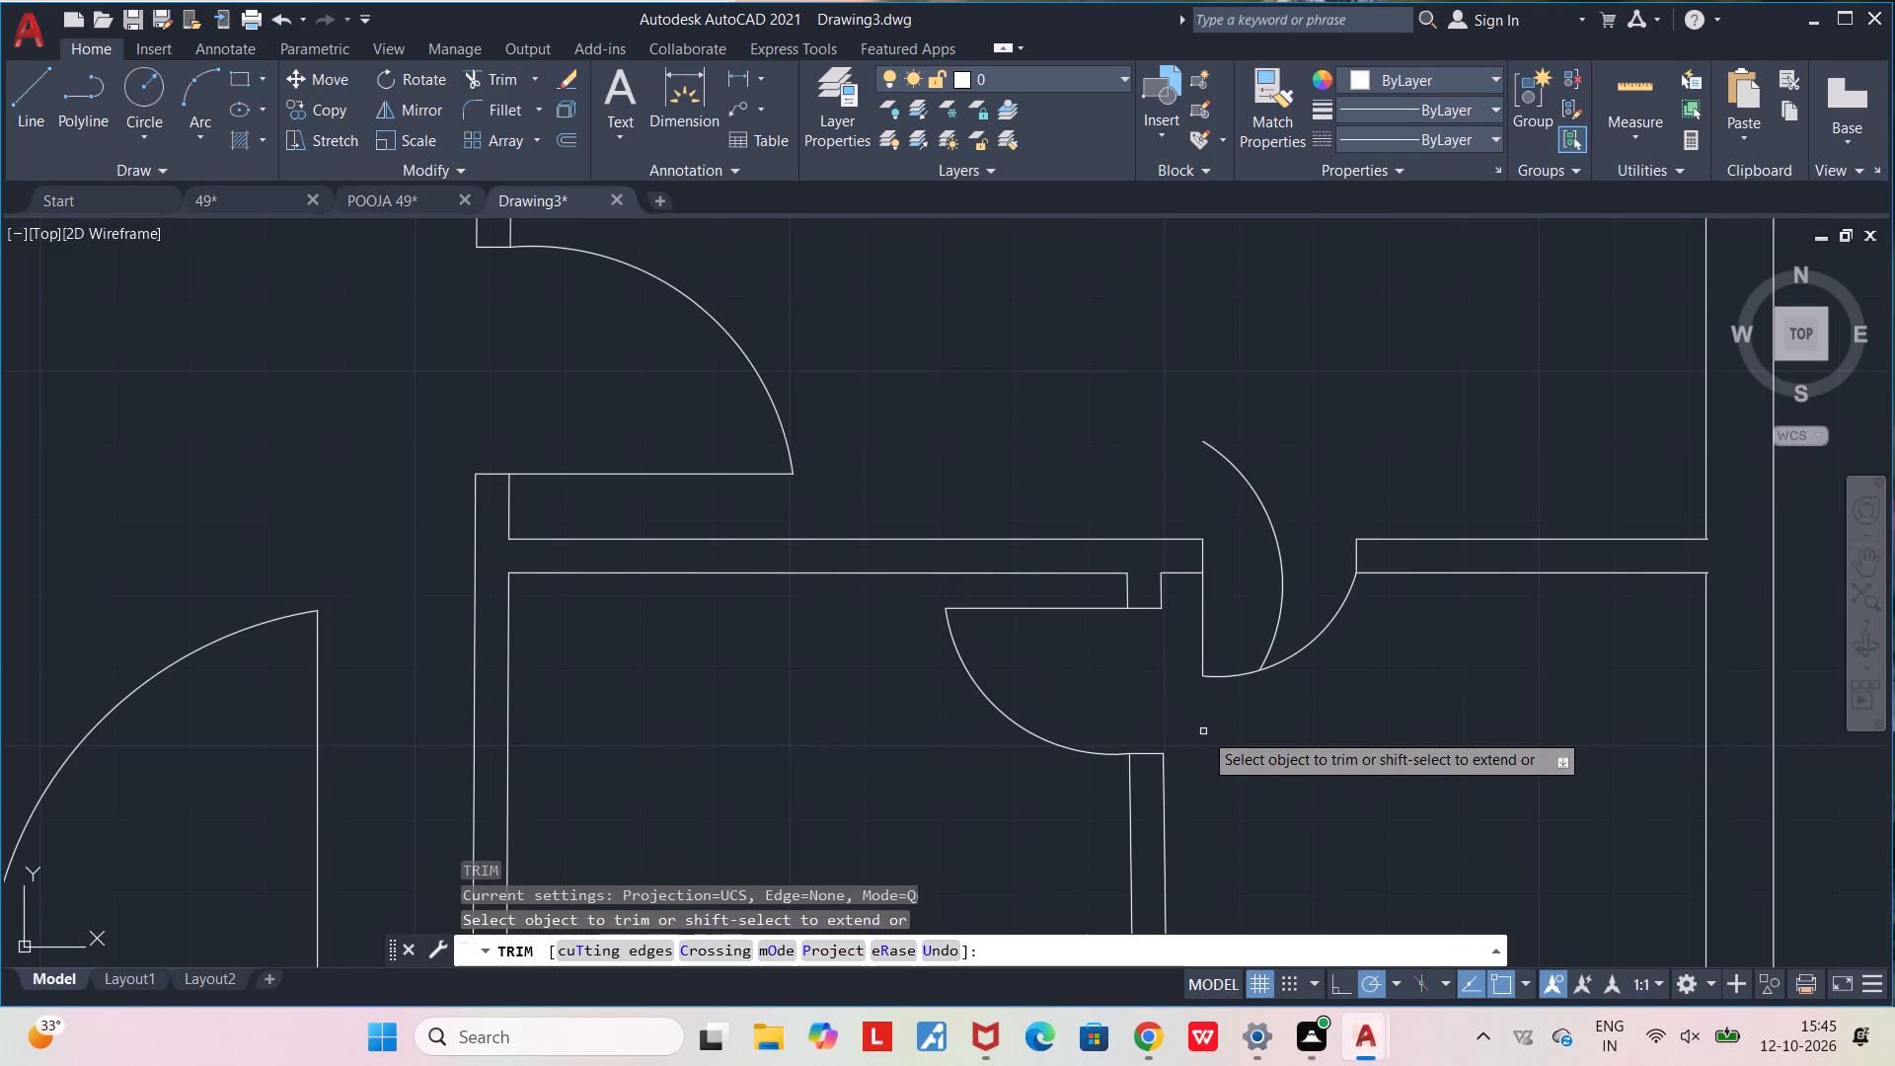
pyautogui.click(1283, 601)
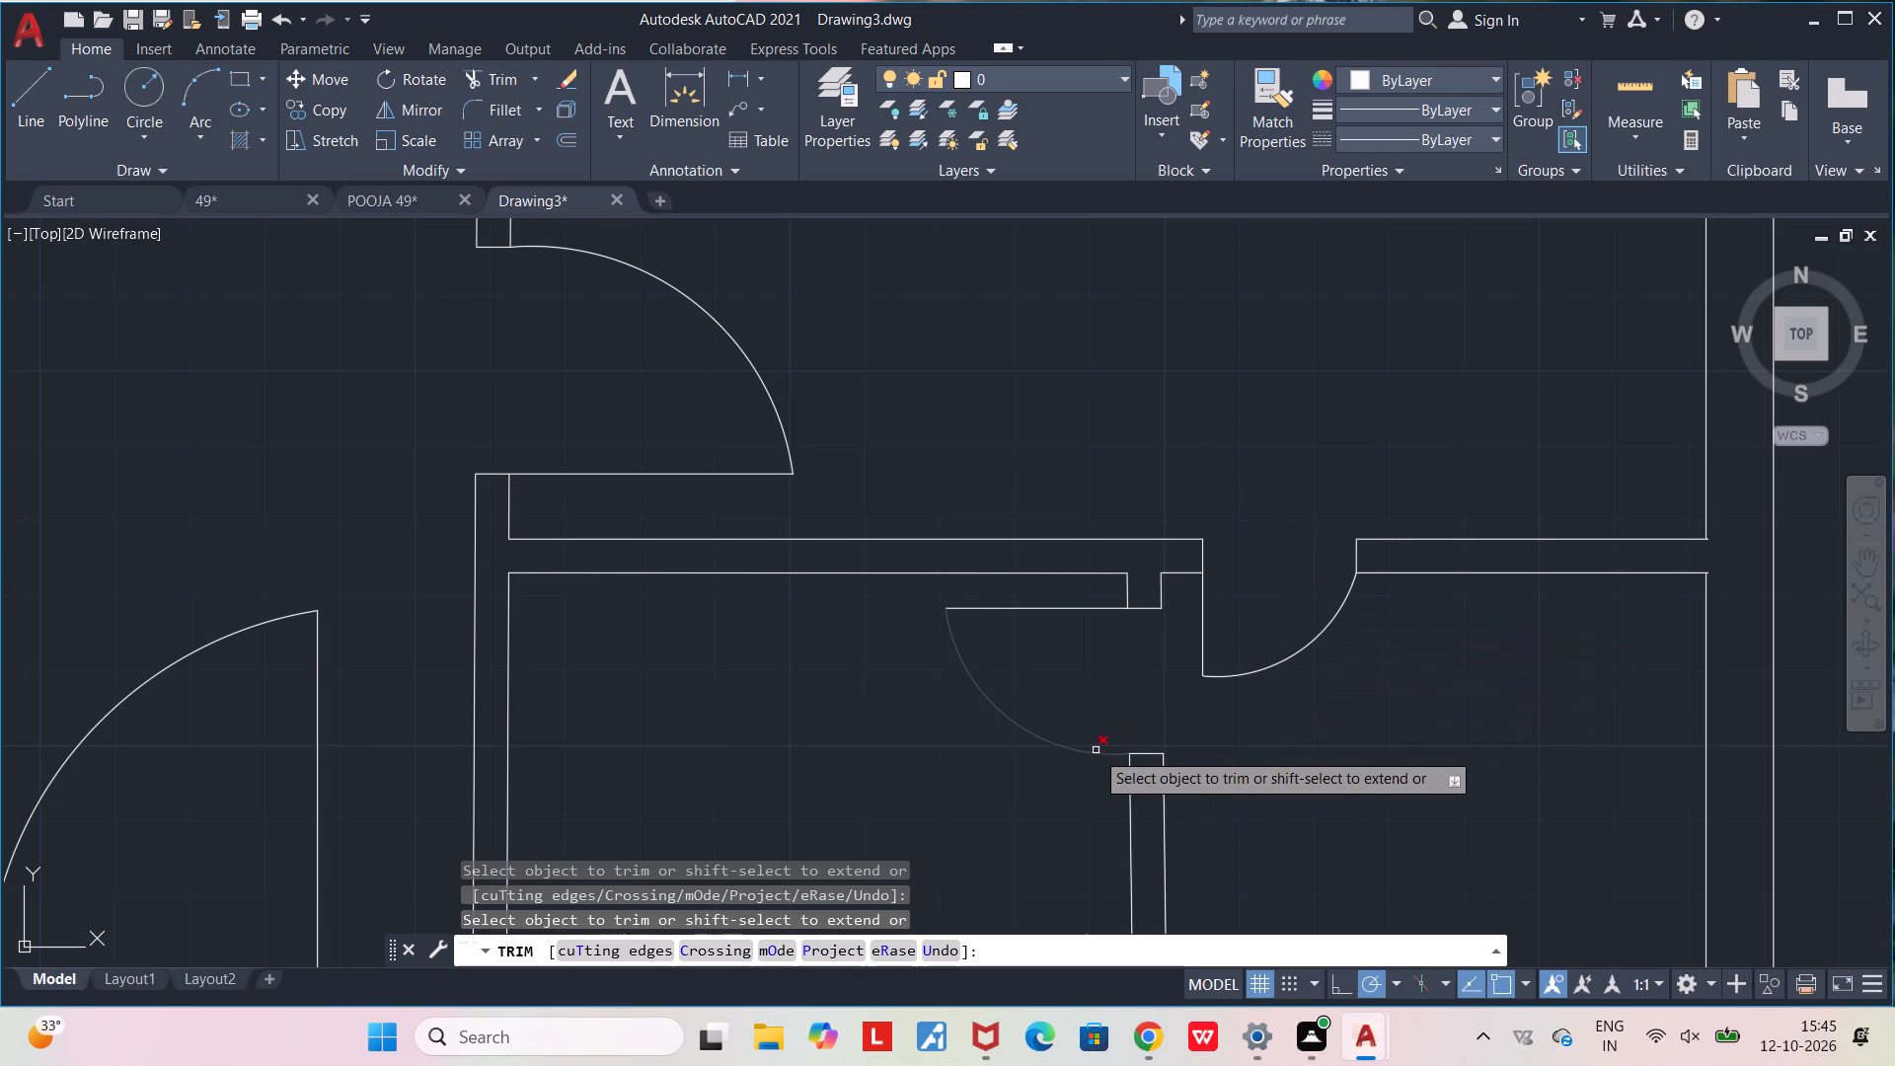
pyautogui.scroll(2, 1083, 750)
pyautogui.press('Escape')
pyautogui.press('Escape')
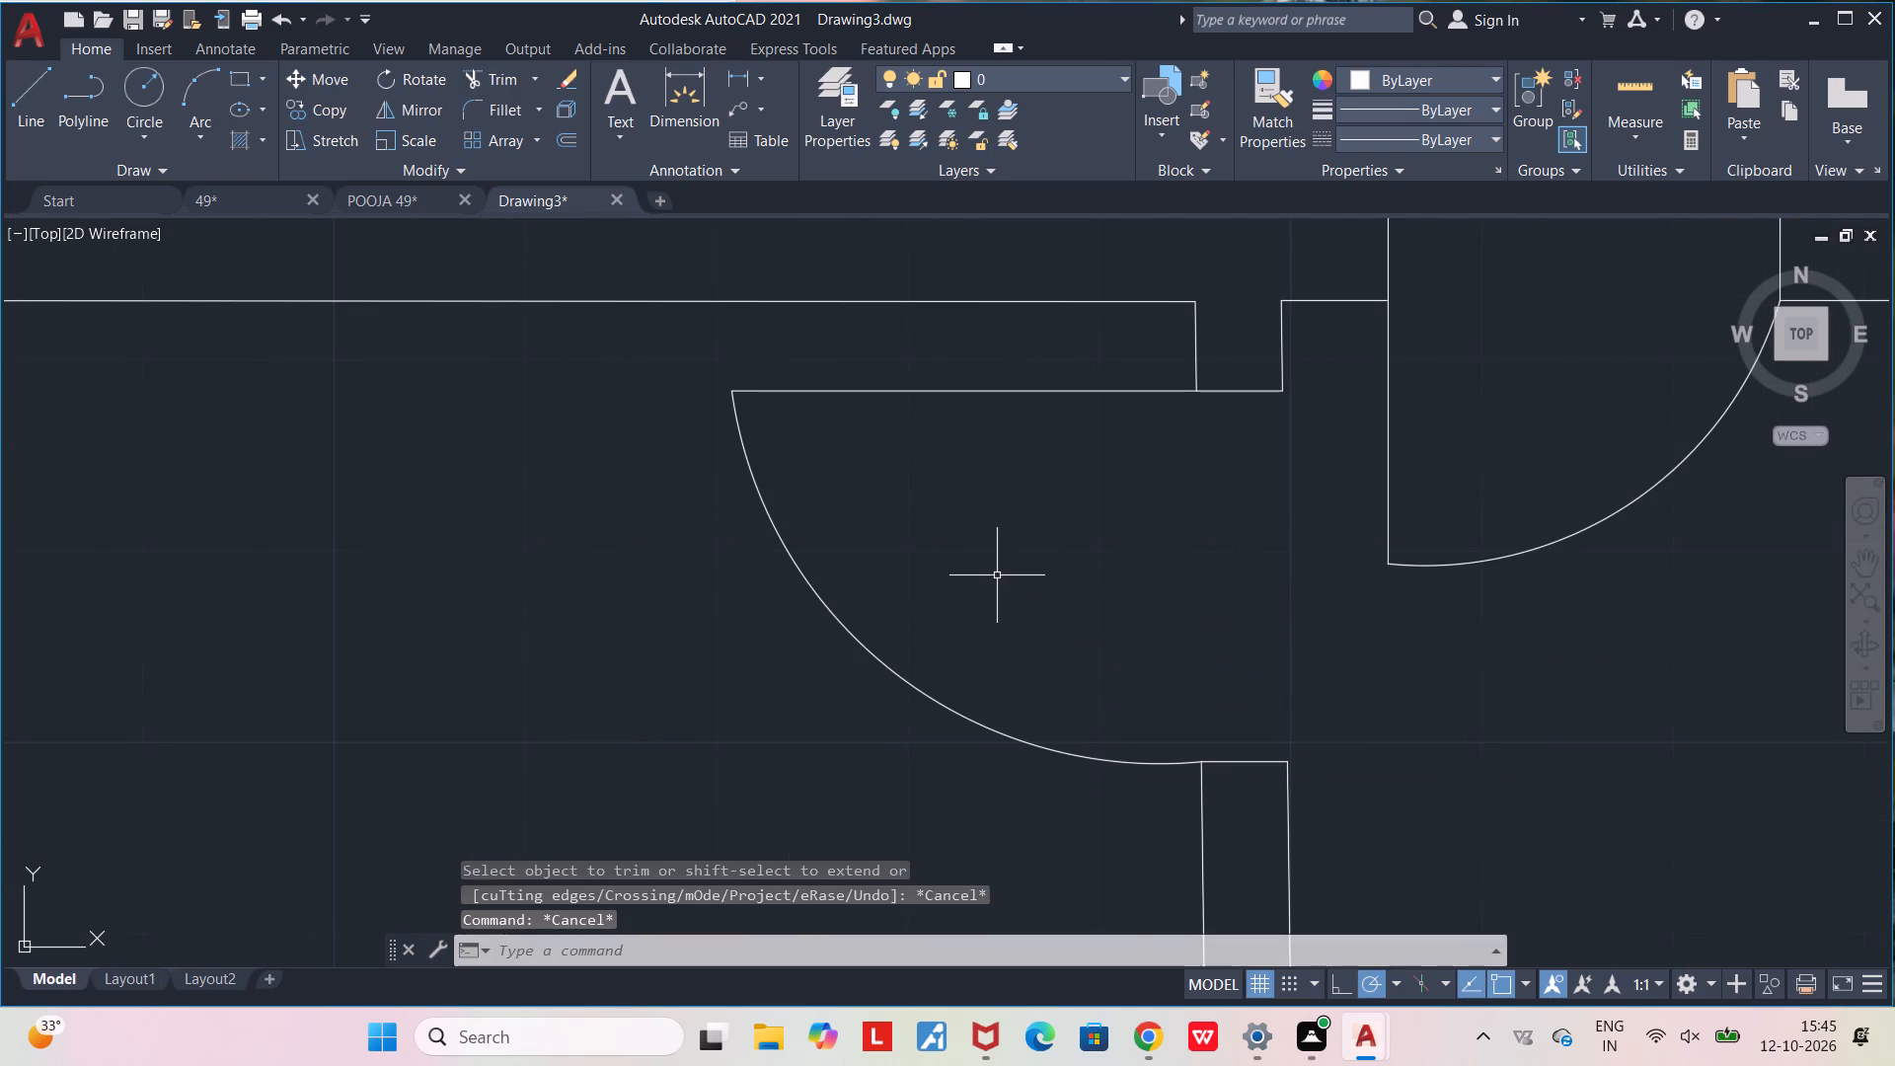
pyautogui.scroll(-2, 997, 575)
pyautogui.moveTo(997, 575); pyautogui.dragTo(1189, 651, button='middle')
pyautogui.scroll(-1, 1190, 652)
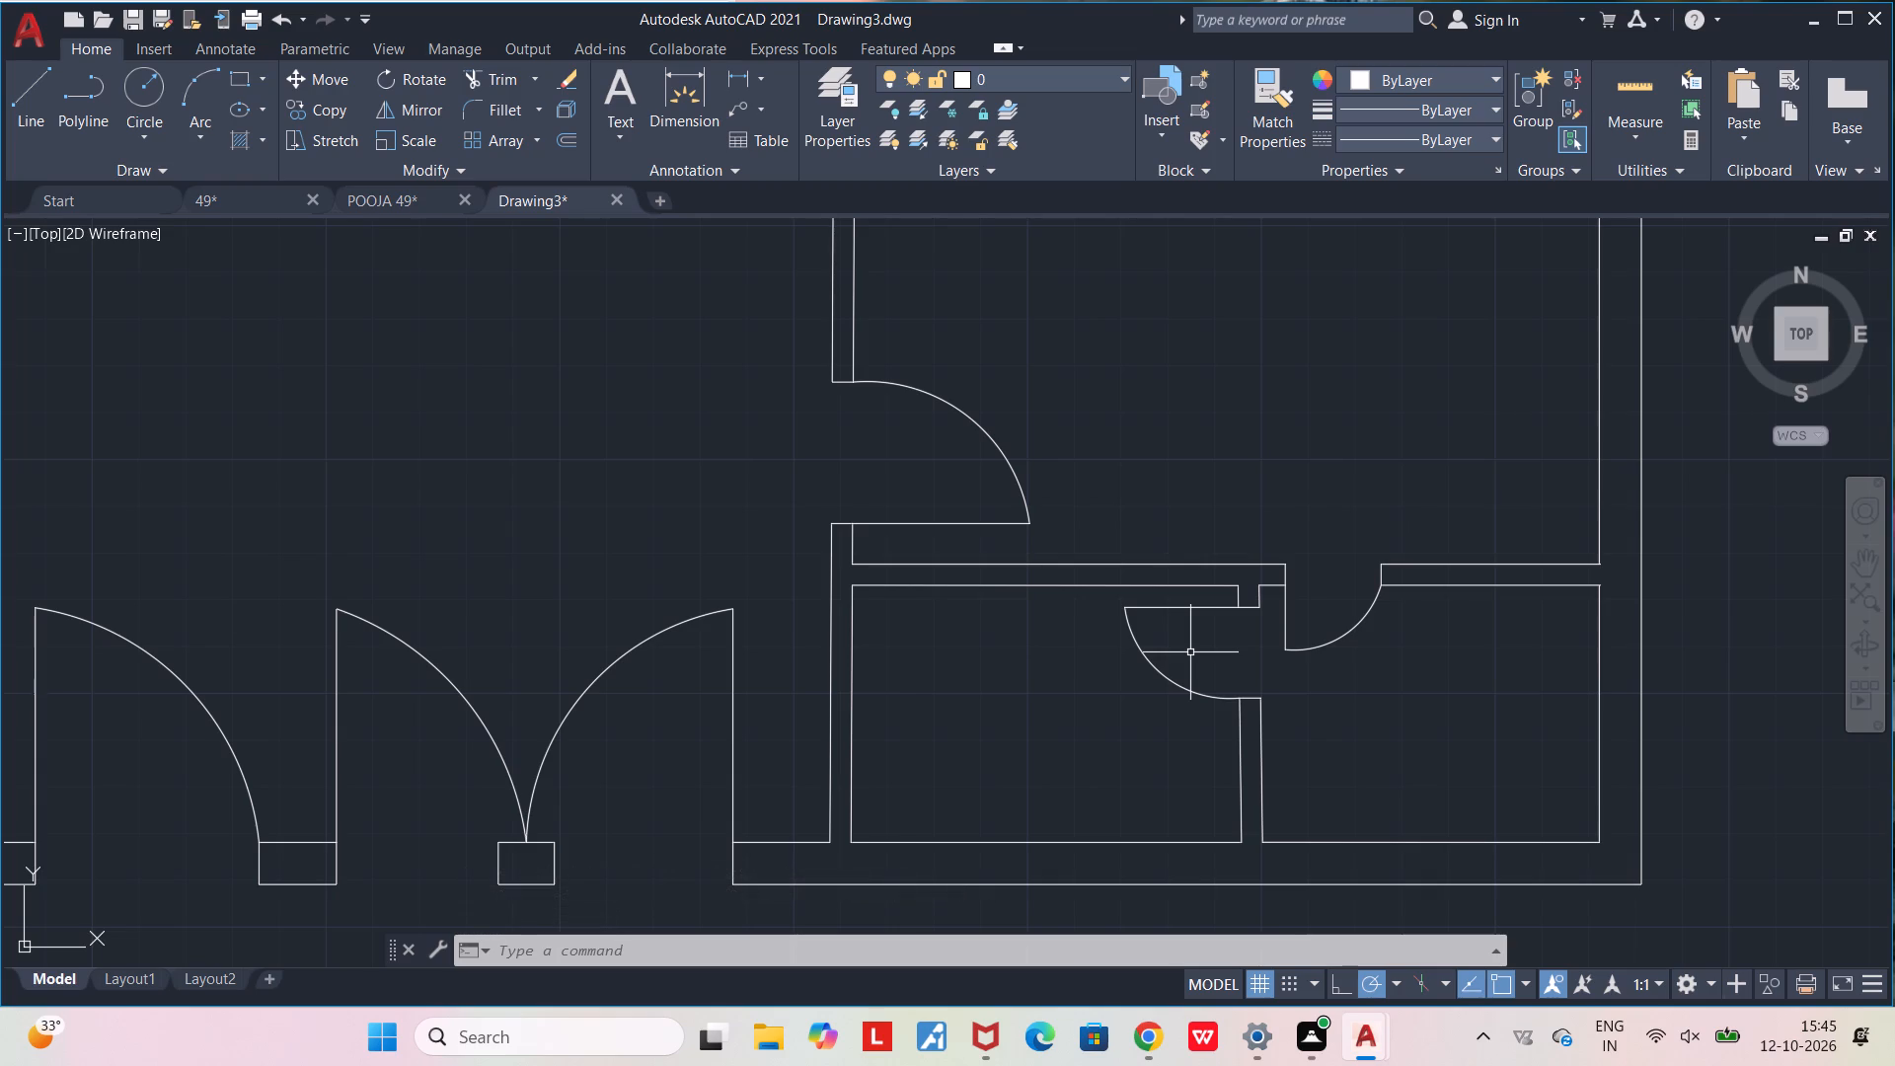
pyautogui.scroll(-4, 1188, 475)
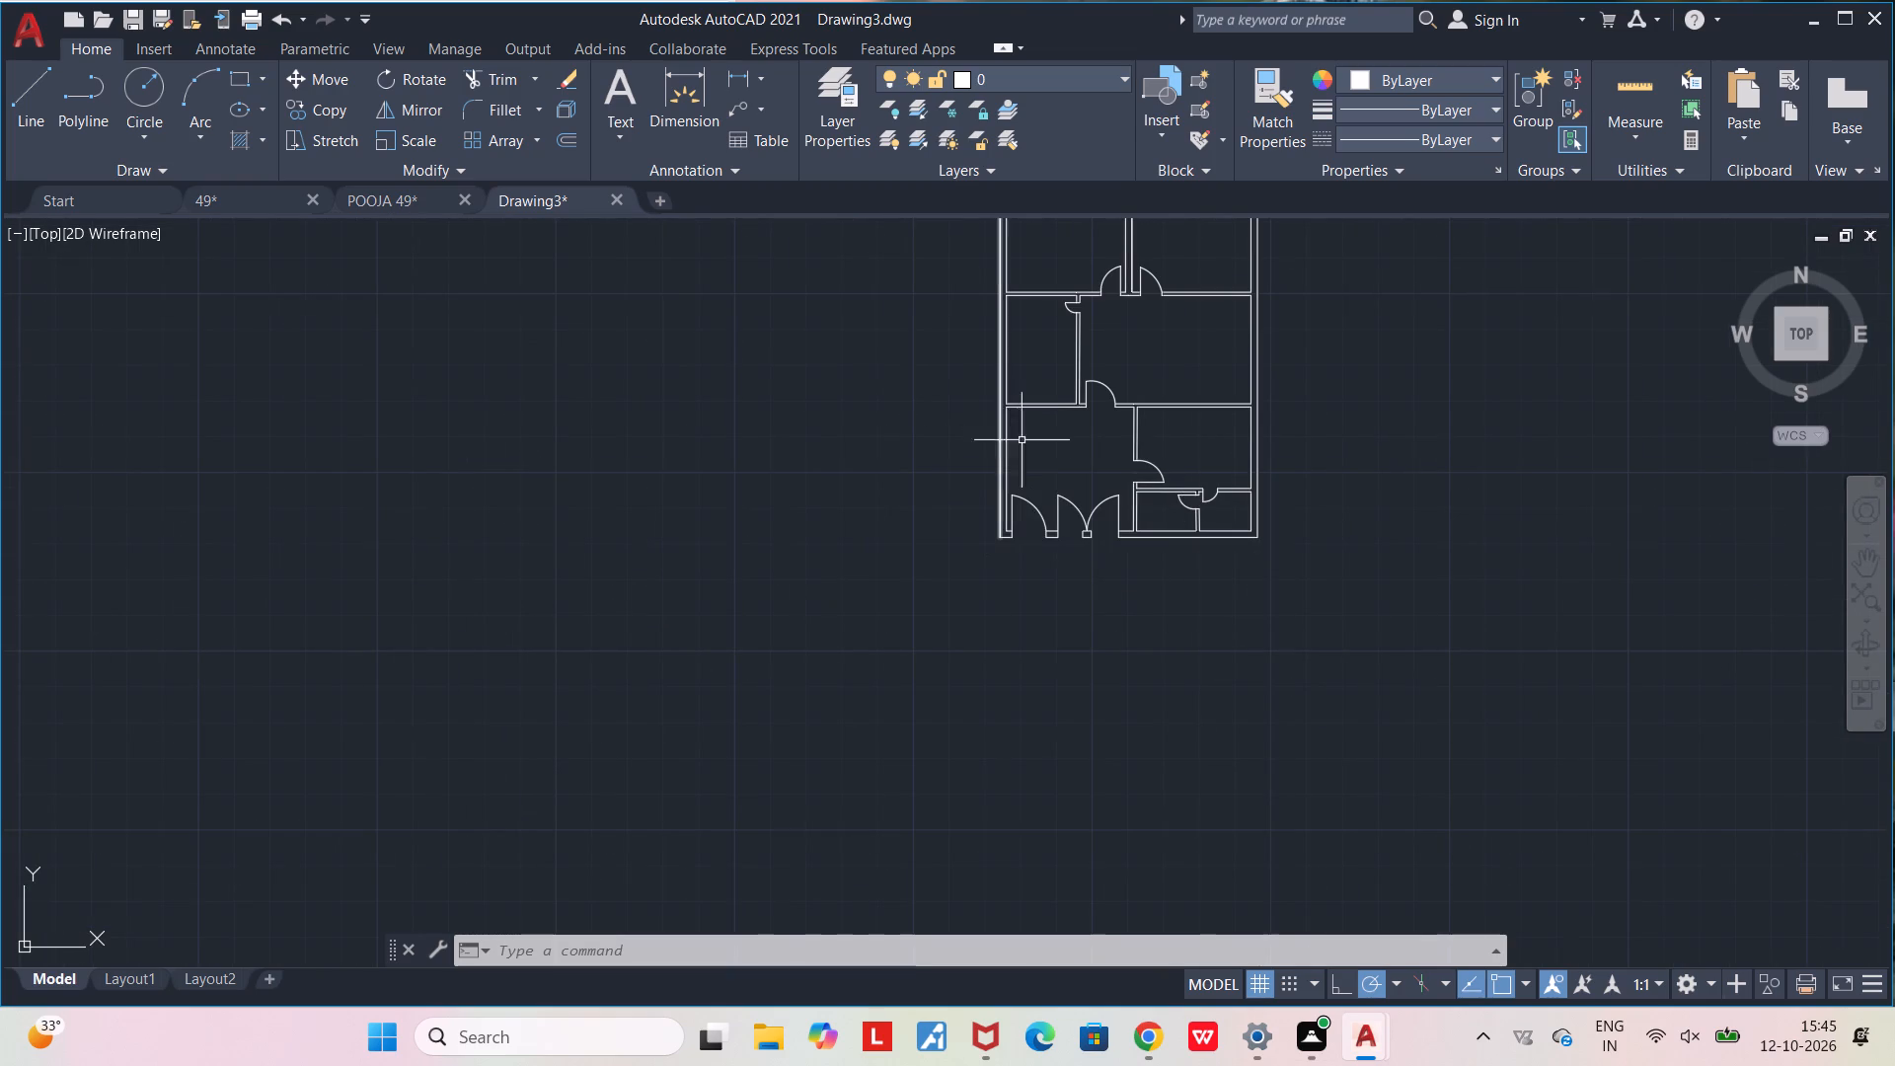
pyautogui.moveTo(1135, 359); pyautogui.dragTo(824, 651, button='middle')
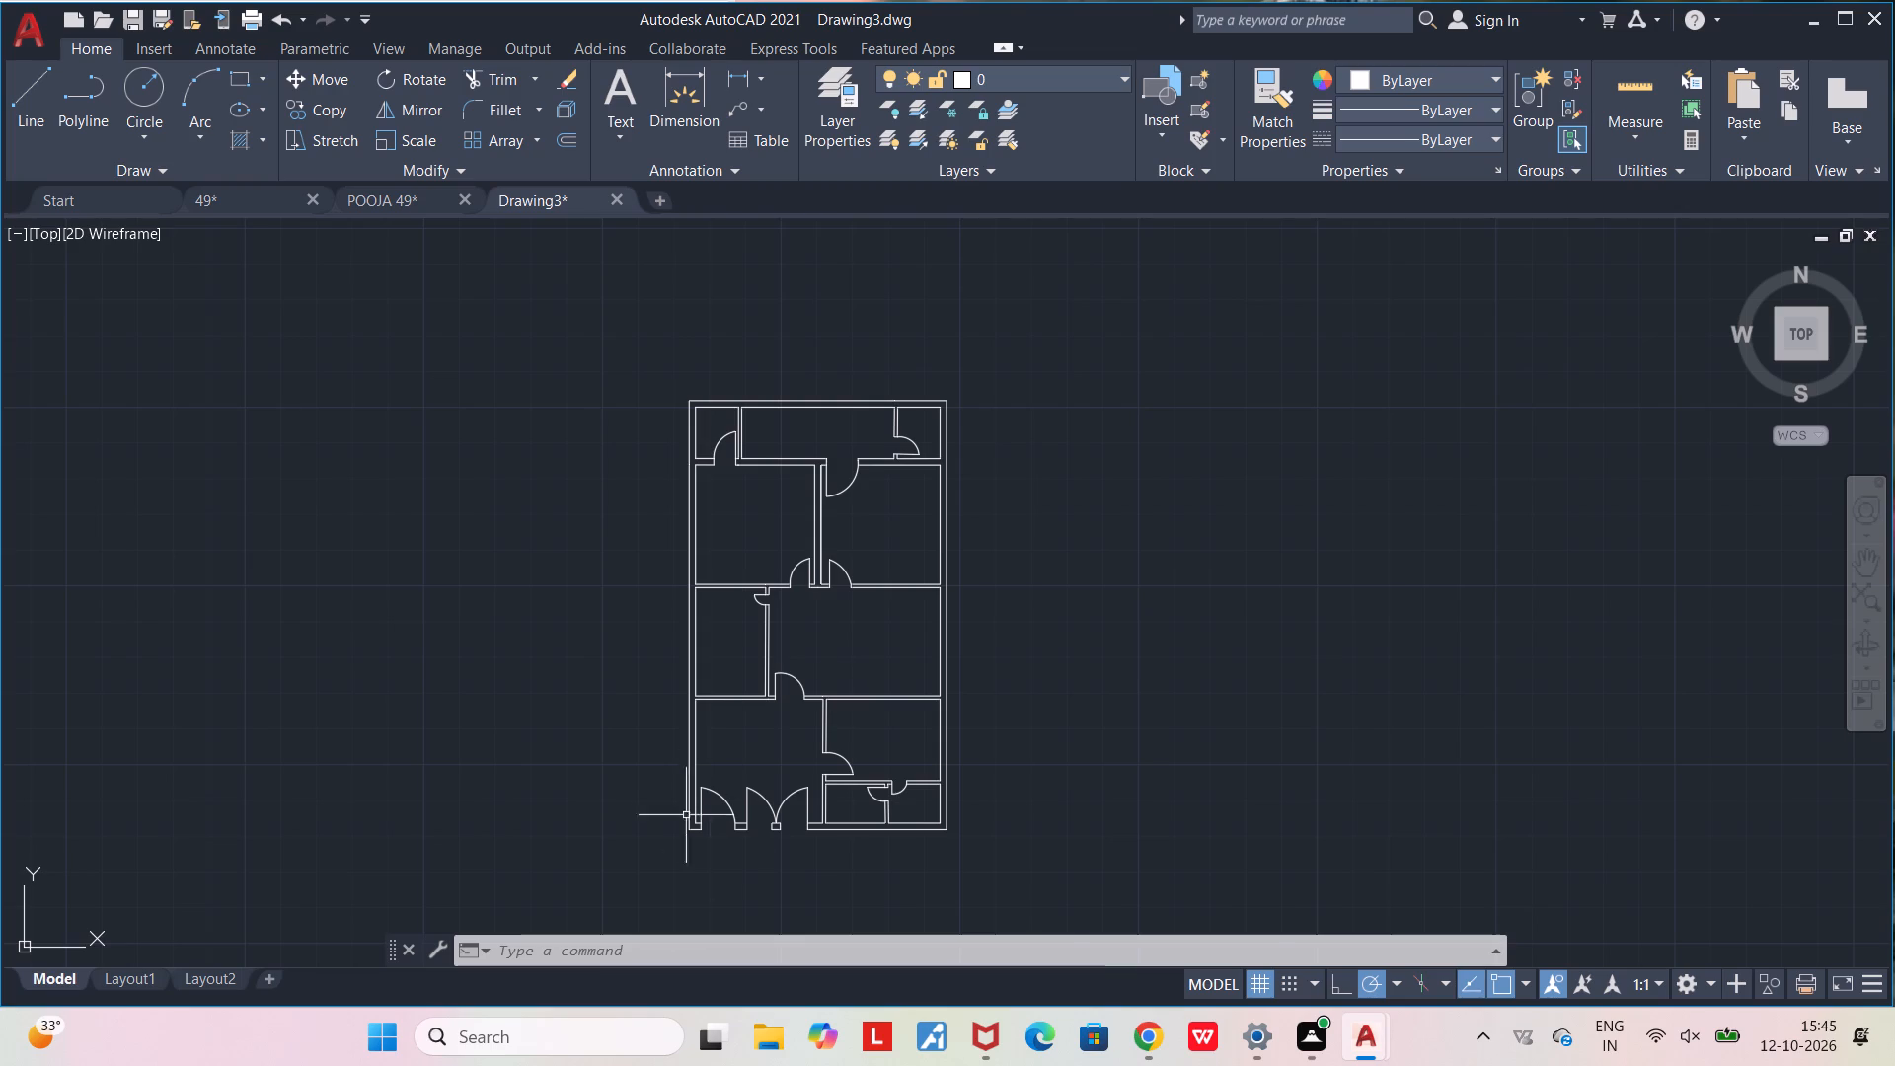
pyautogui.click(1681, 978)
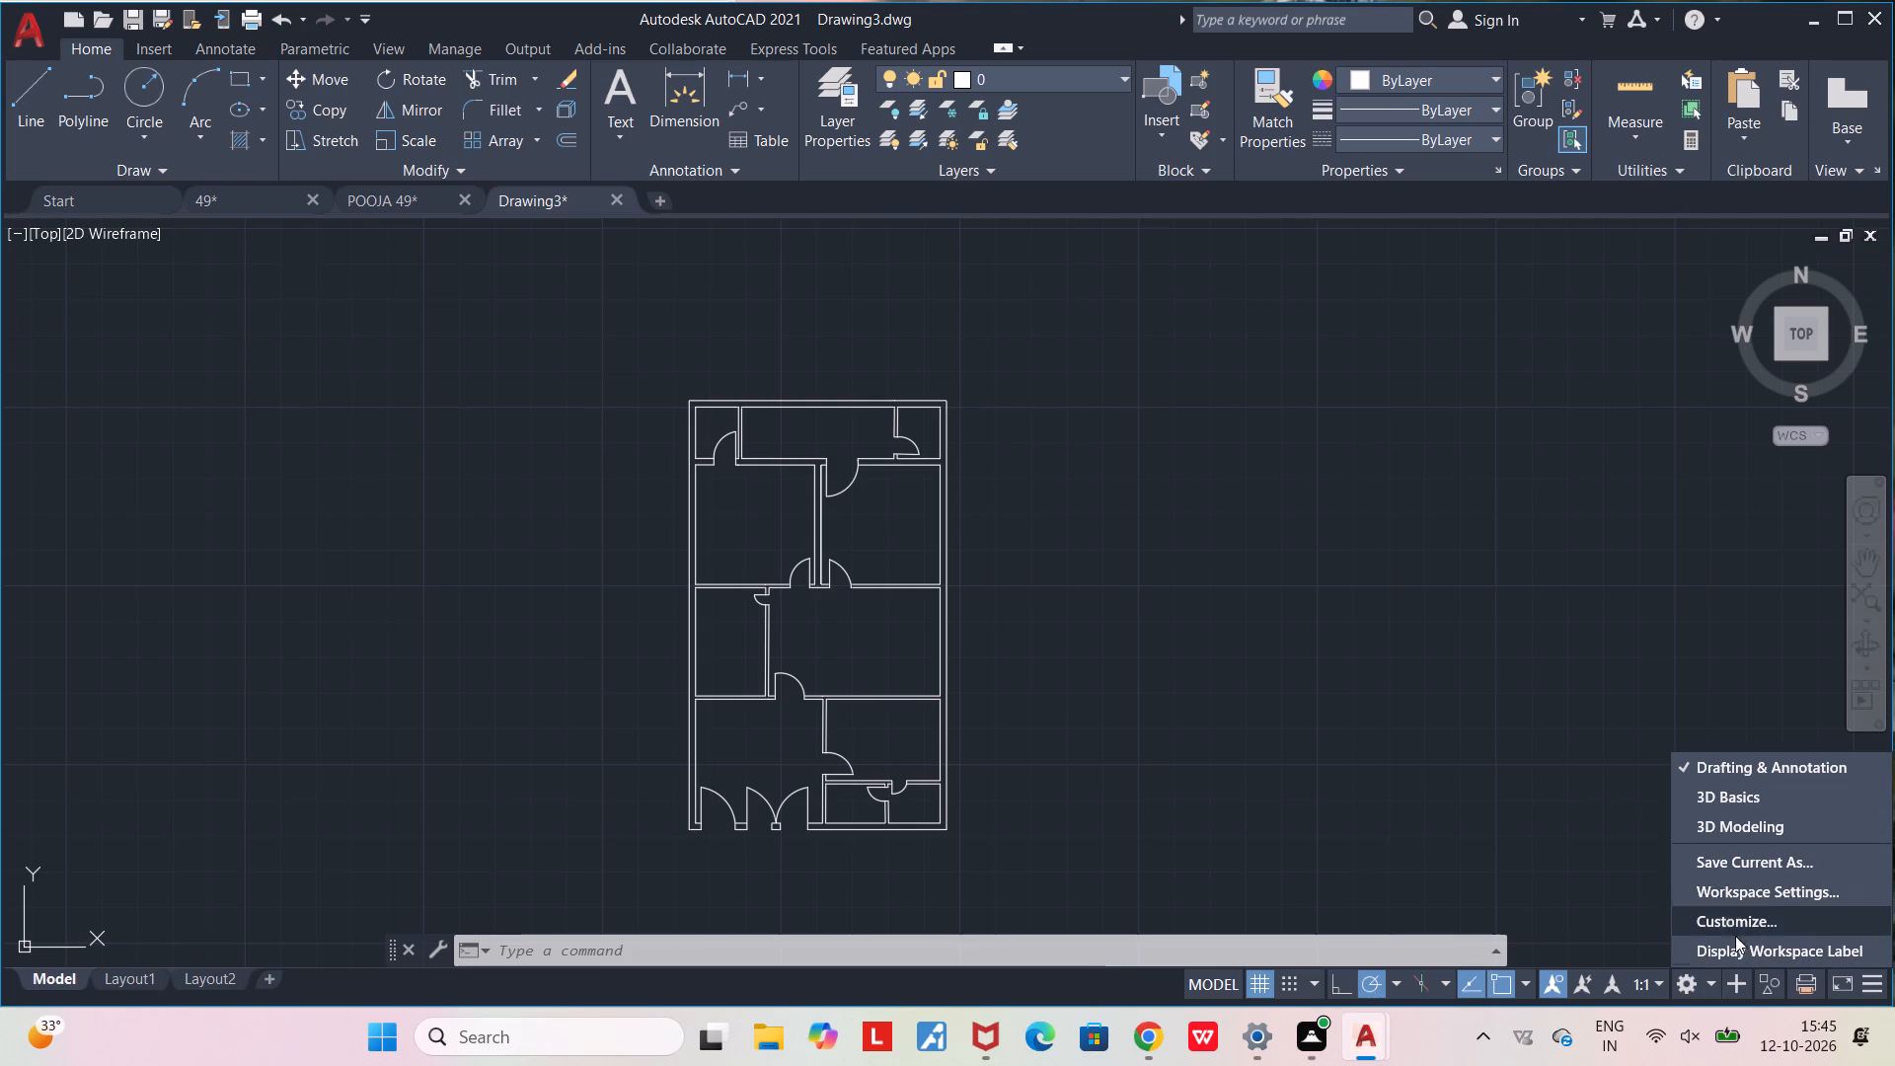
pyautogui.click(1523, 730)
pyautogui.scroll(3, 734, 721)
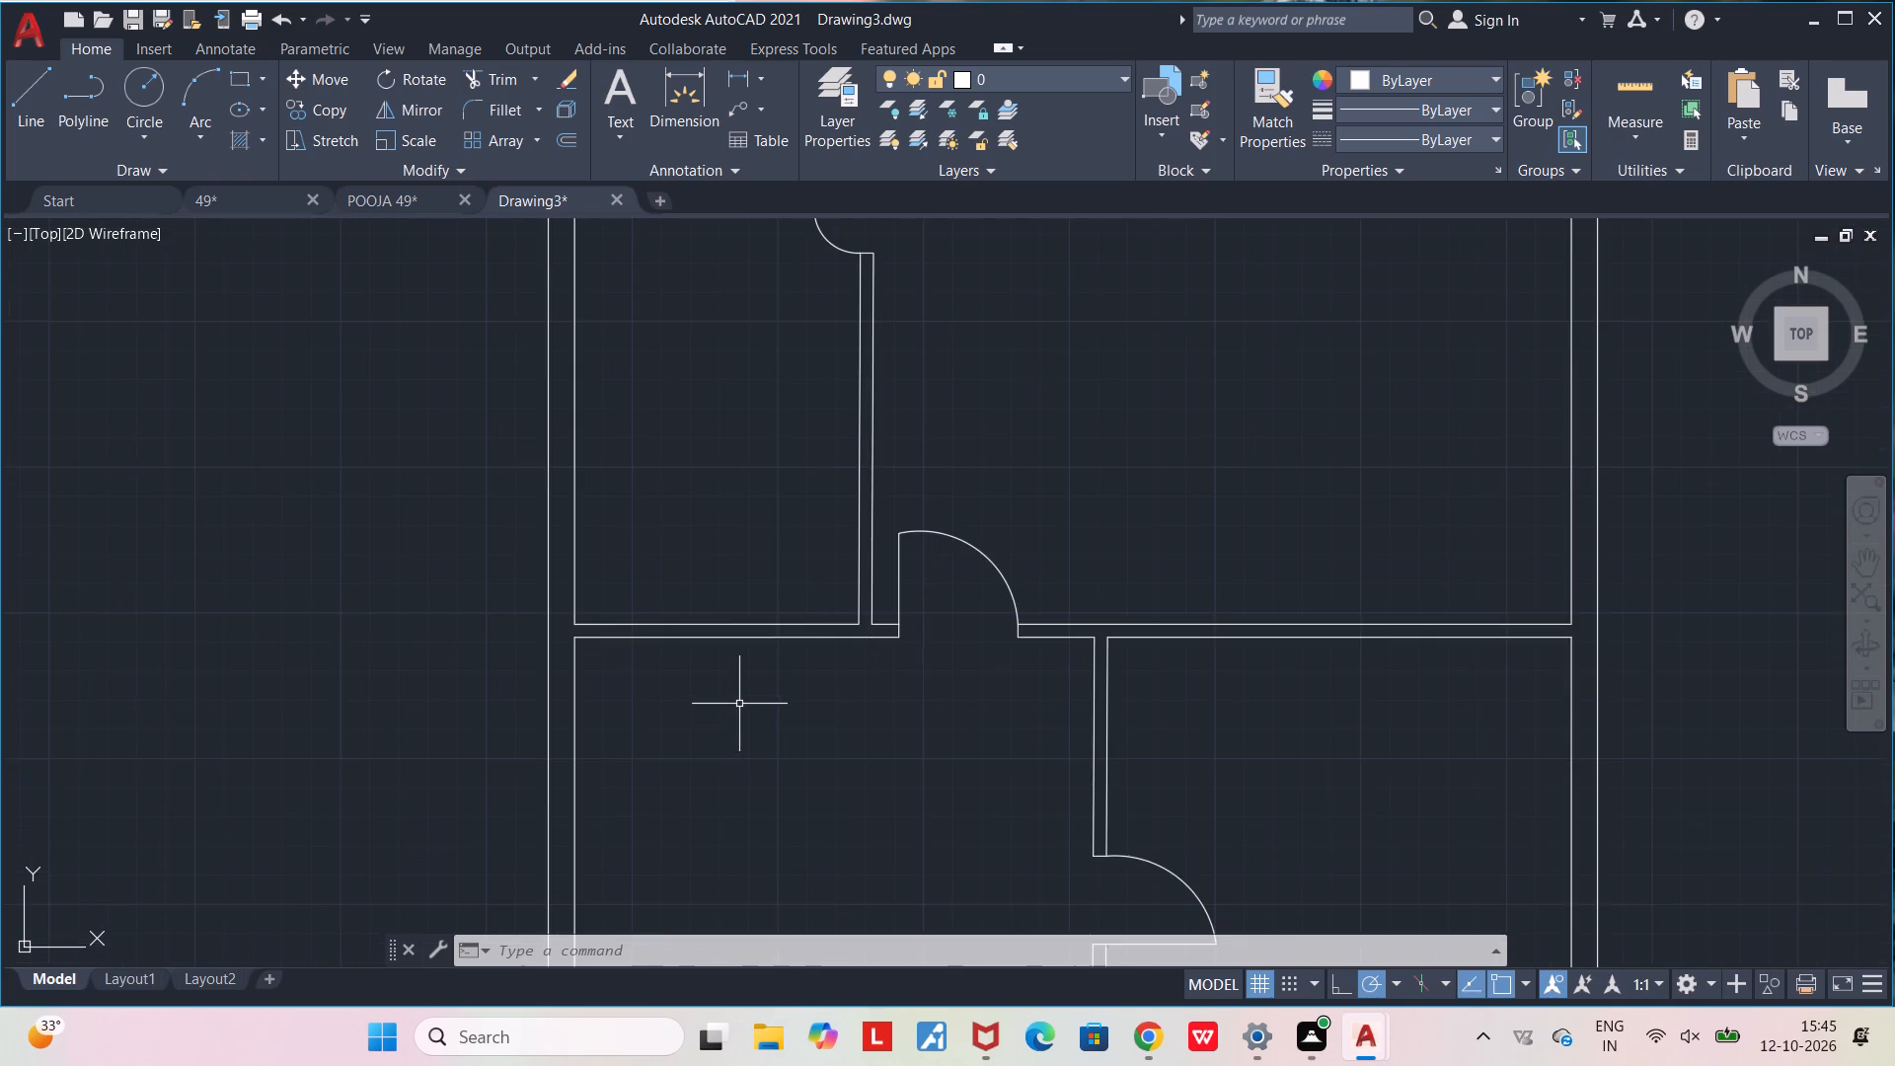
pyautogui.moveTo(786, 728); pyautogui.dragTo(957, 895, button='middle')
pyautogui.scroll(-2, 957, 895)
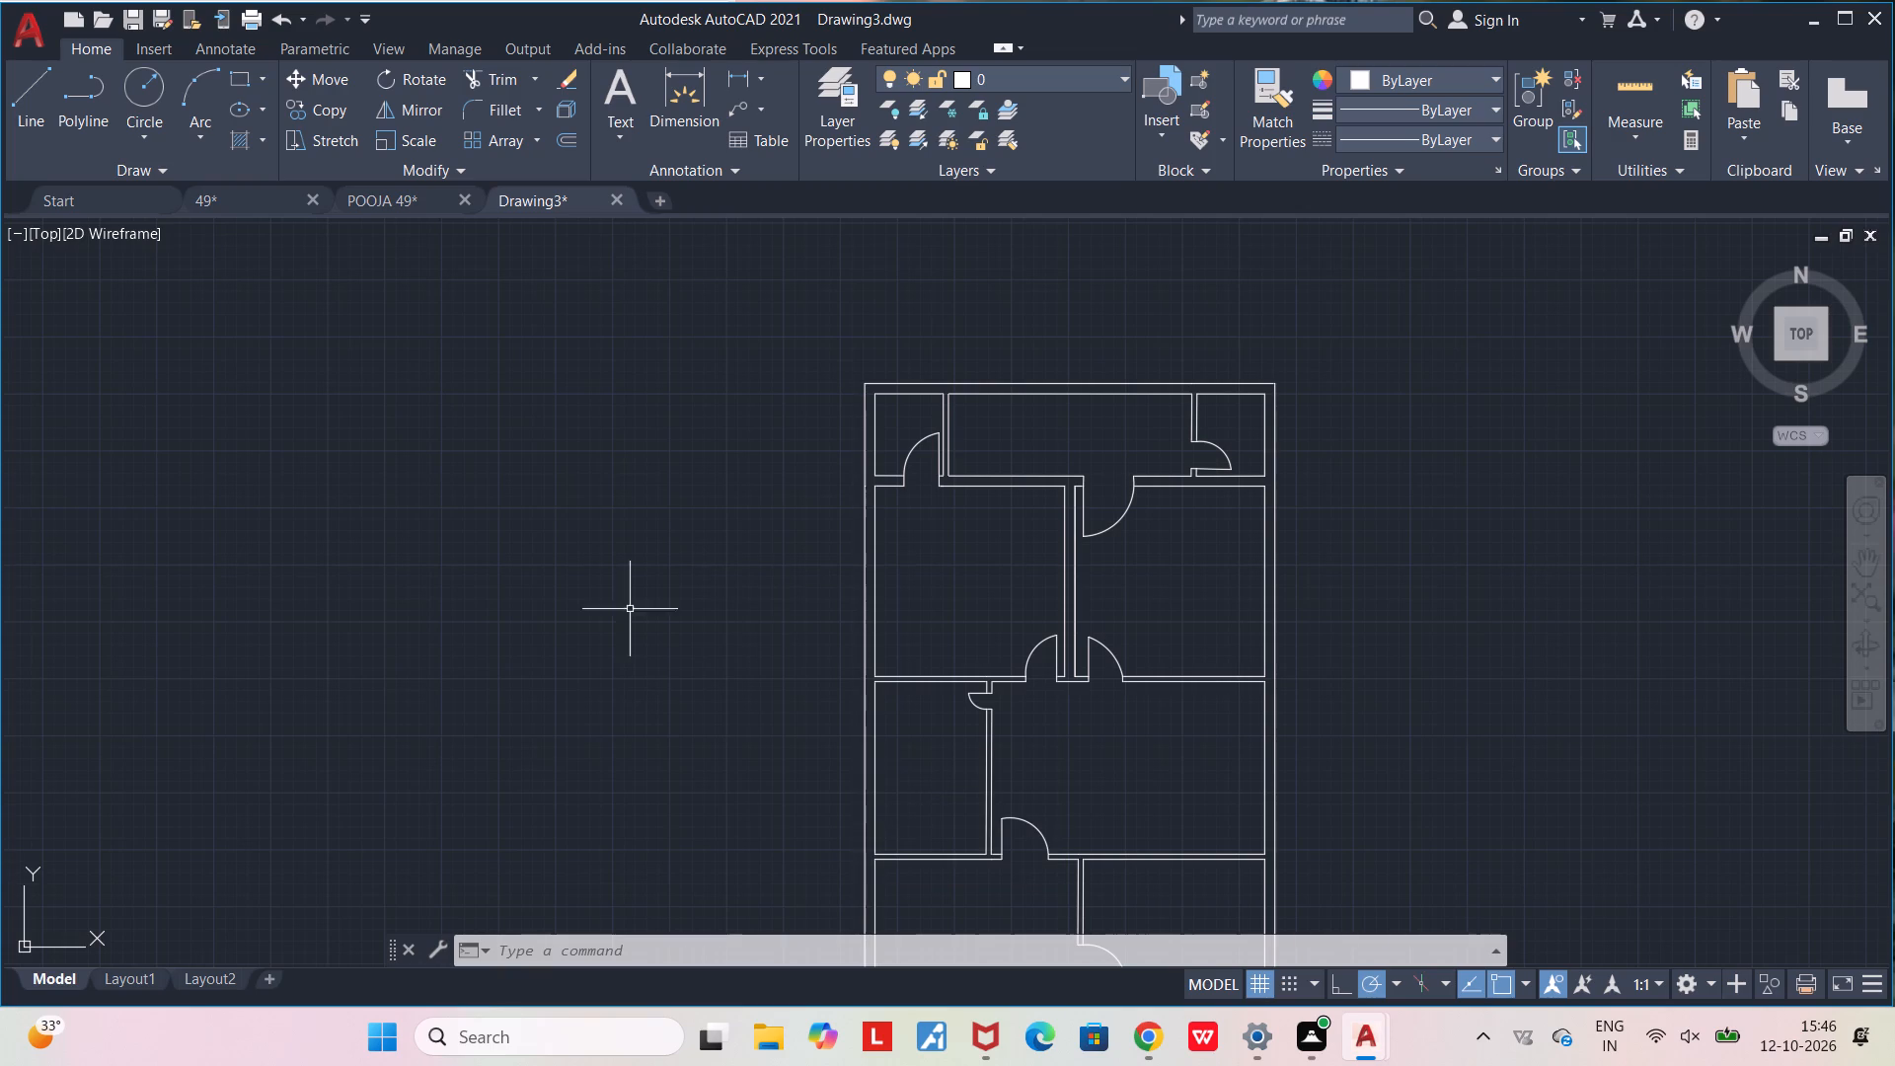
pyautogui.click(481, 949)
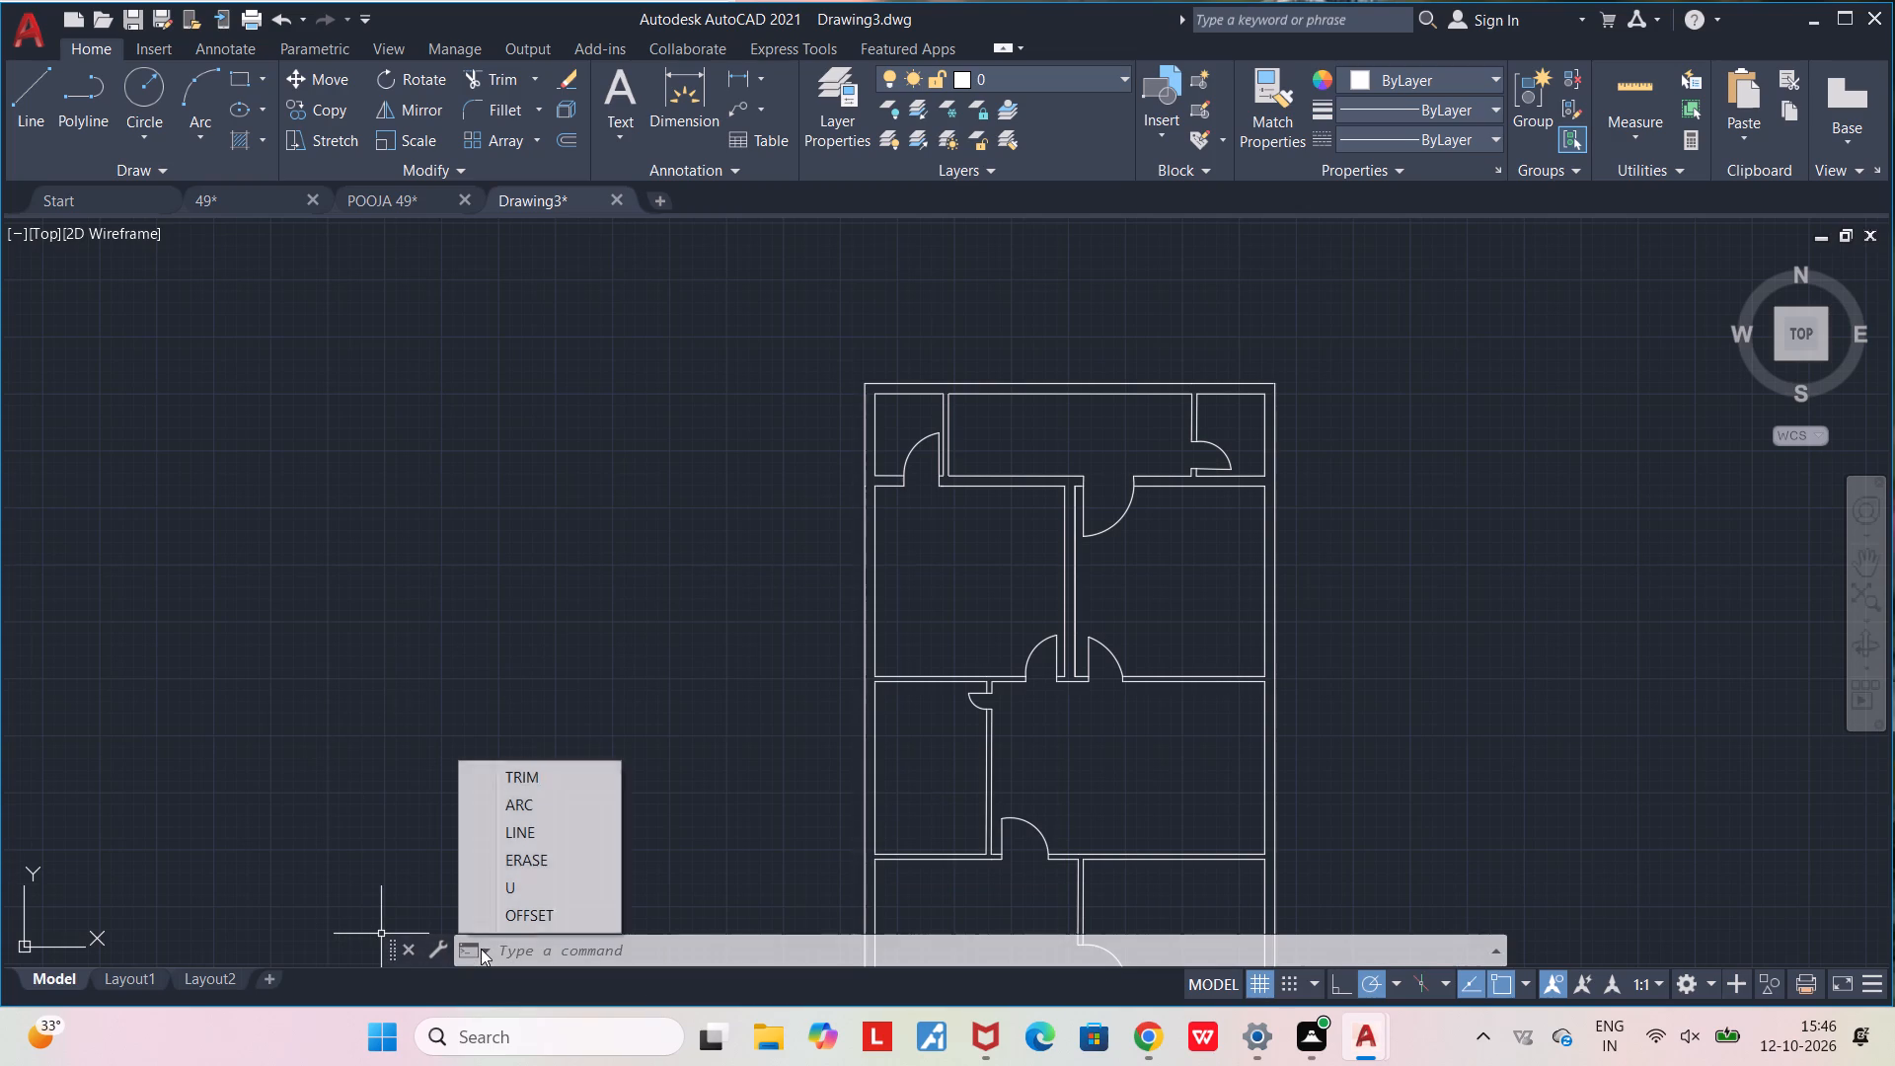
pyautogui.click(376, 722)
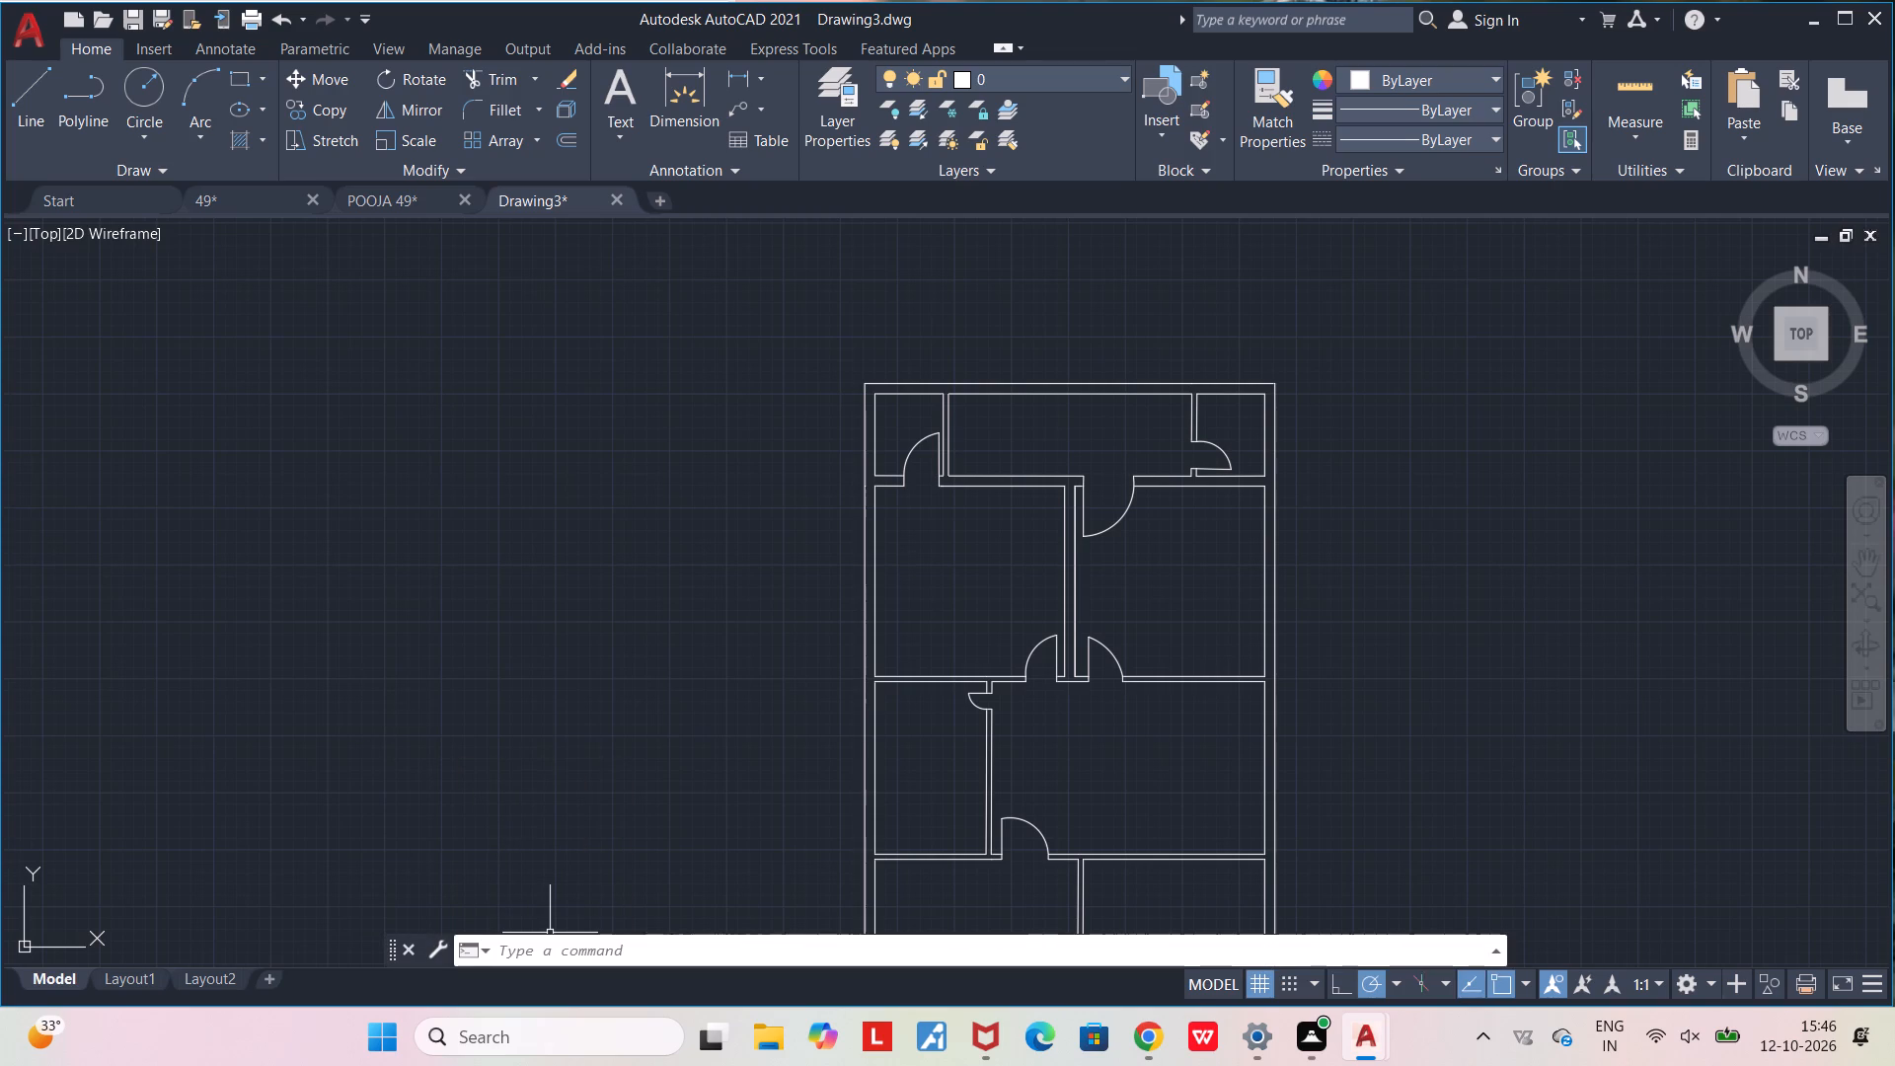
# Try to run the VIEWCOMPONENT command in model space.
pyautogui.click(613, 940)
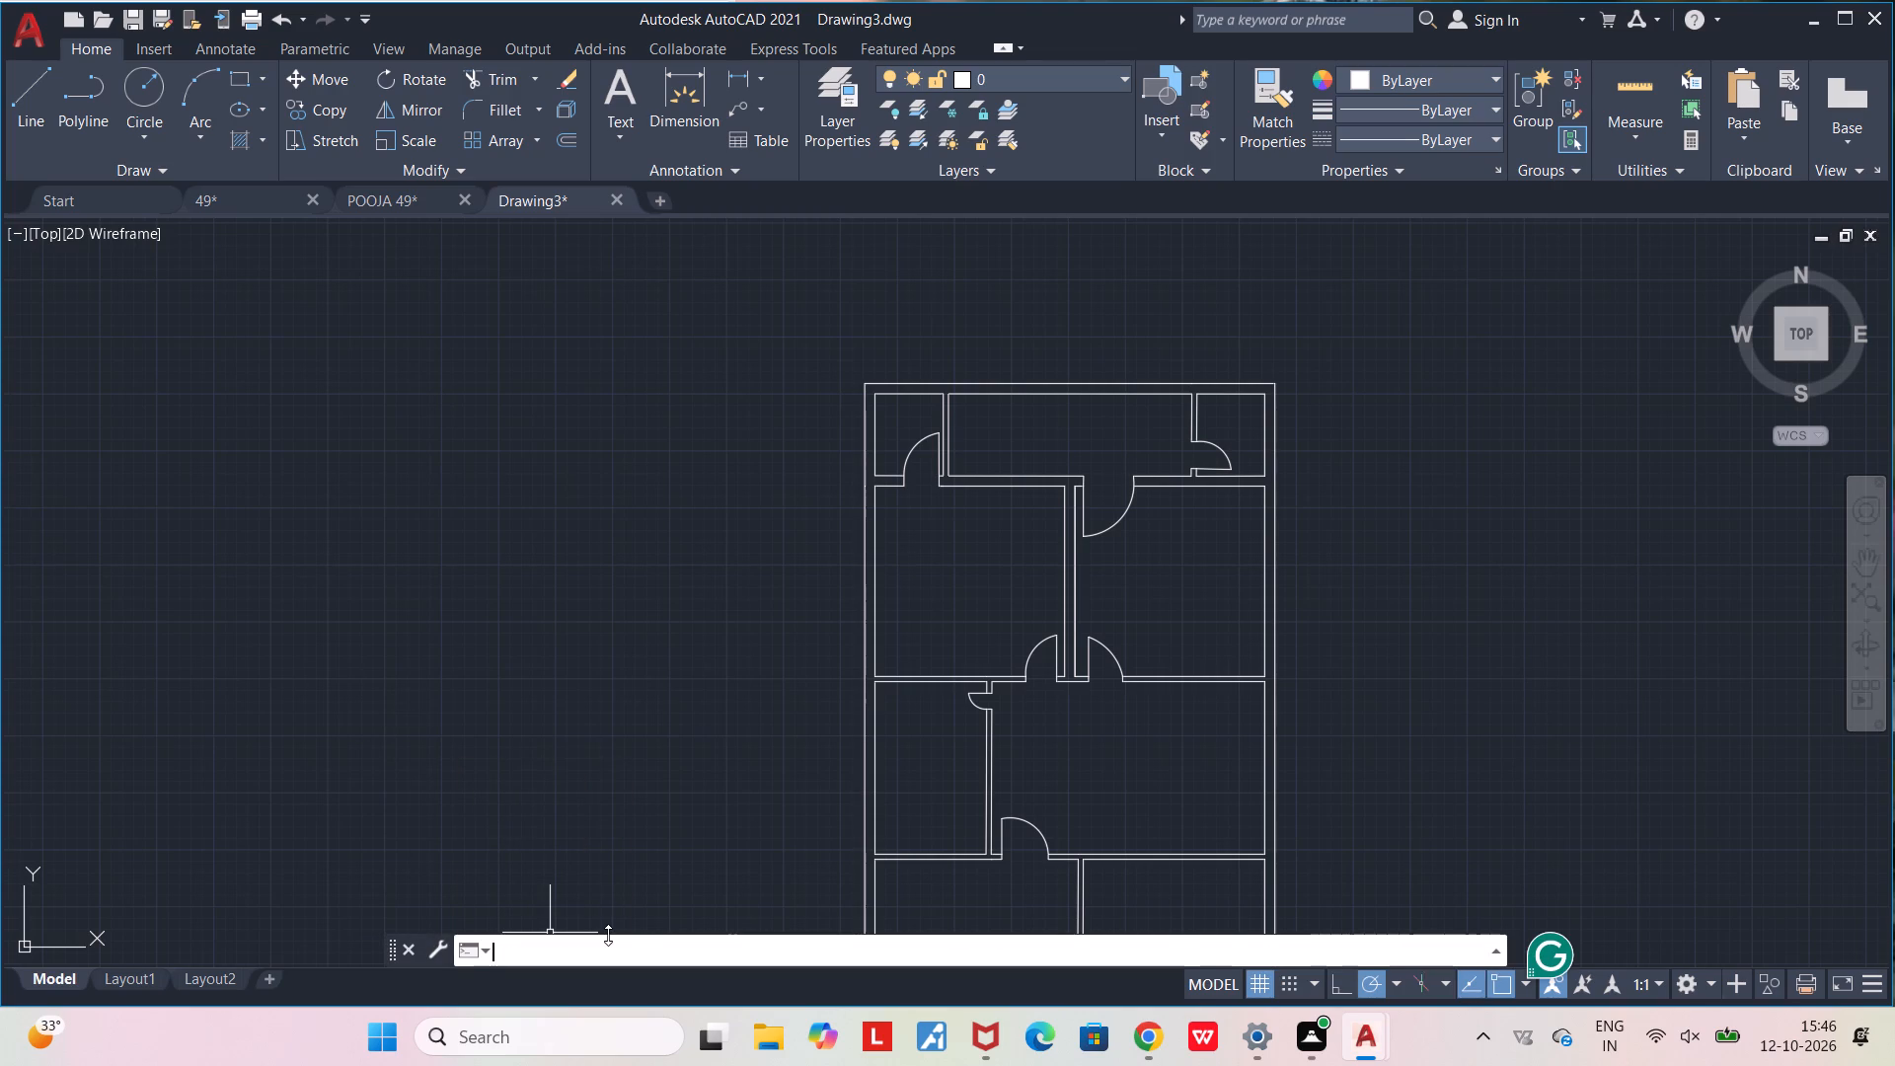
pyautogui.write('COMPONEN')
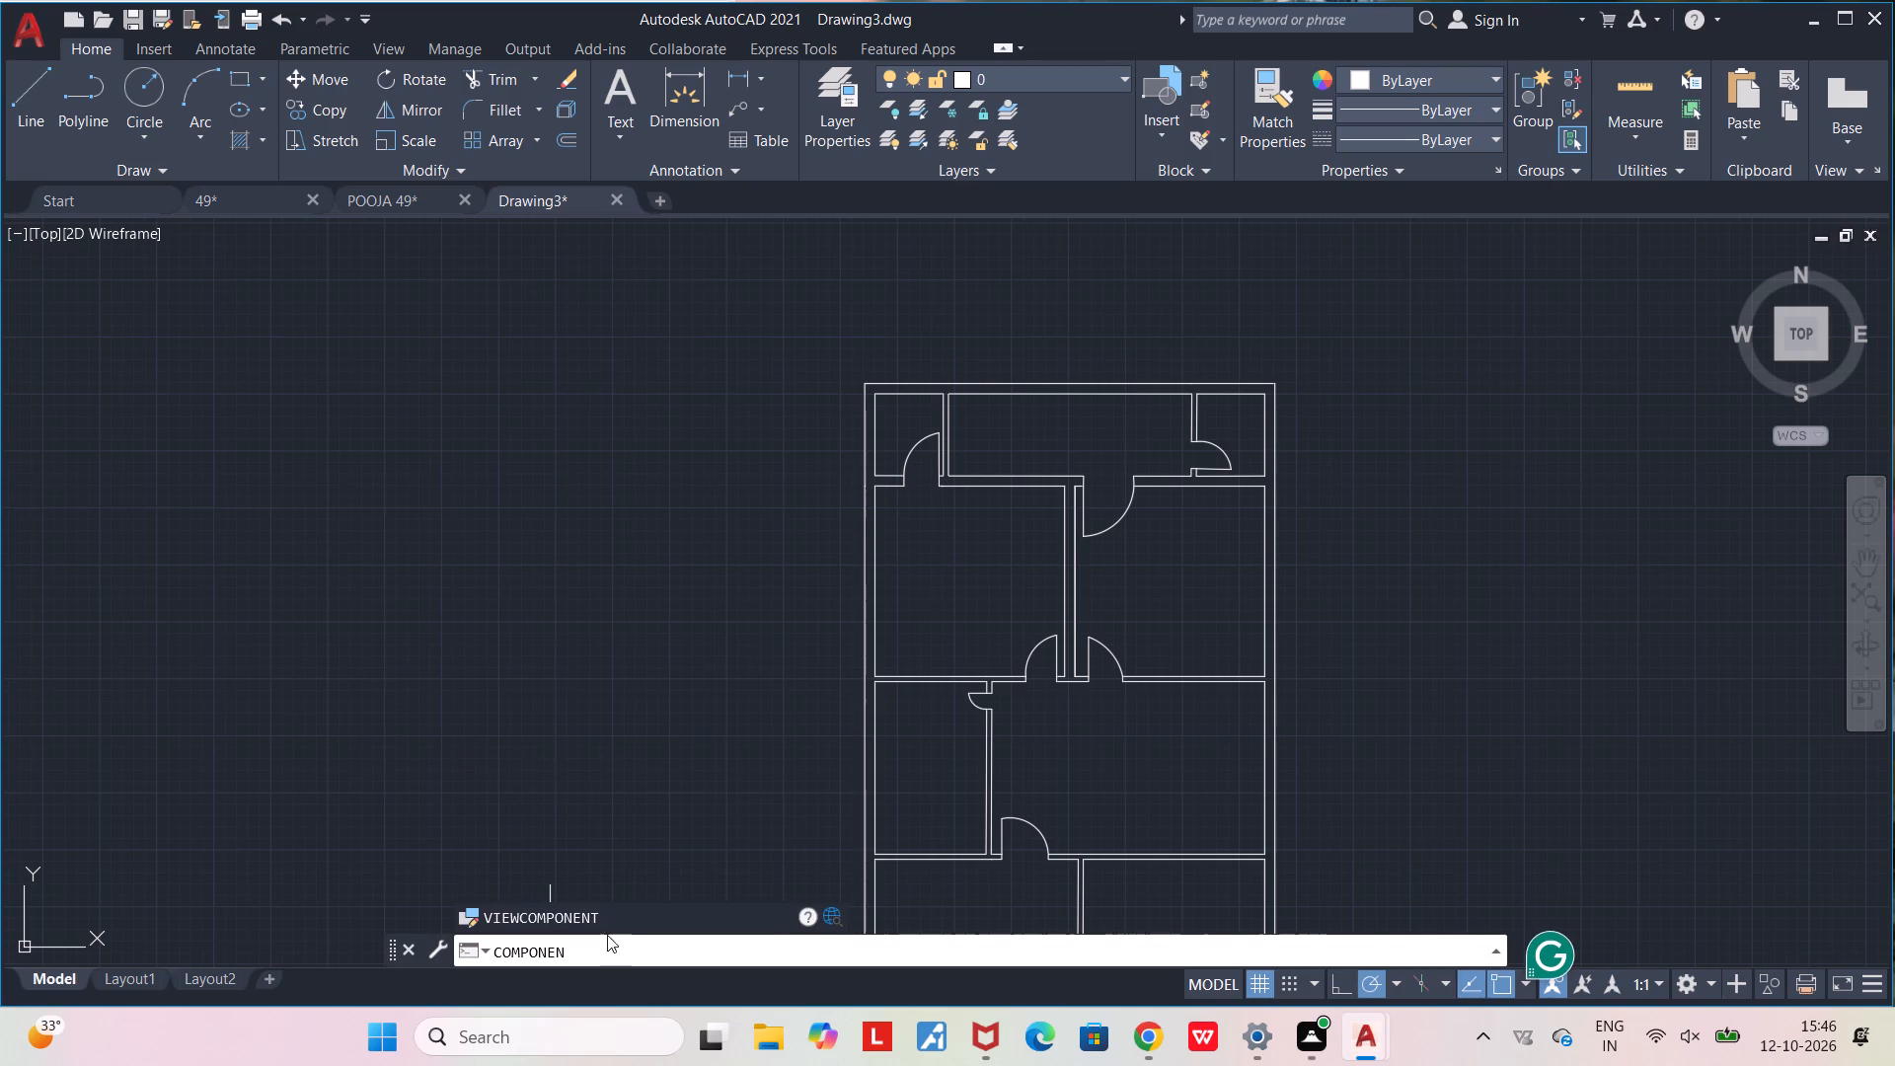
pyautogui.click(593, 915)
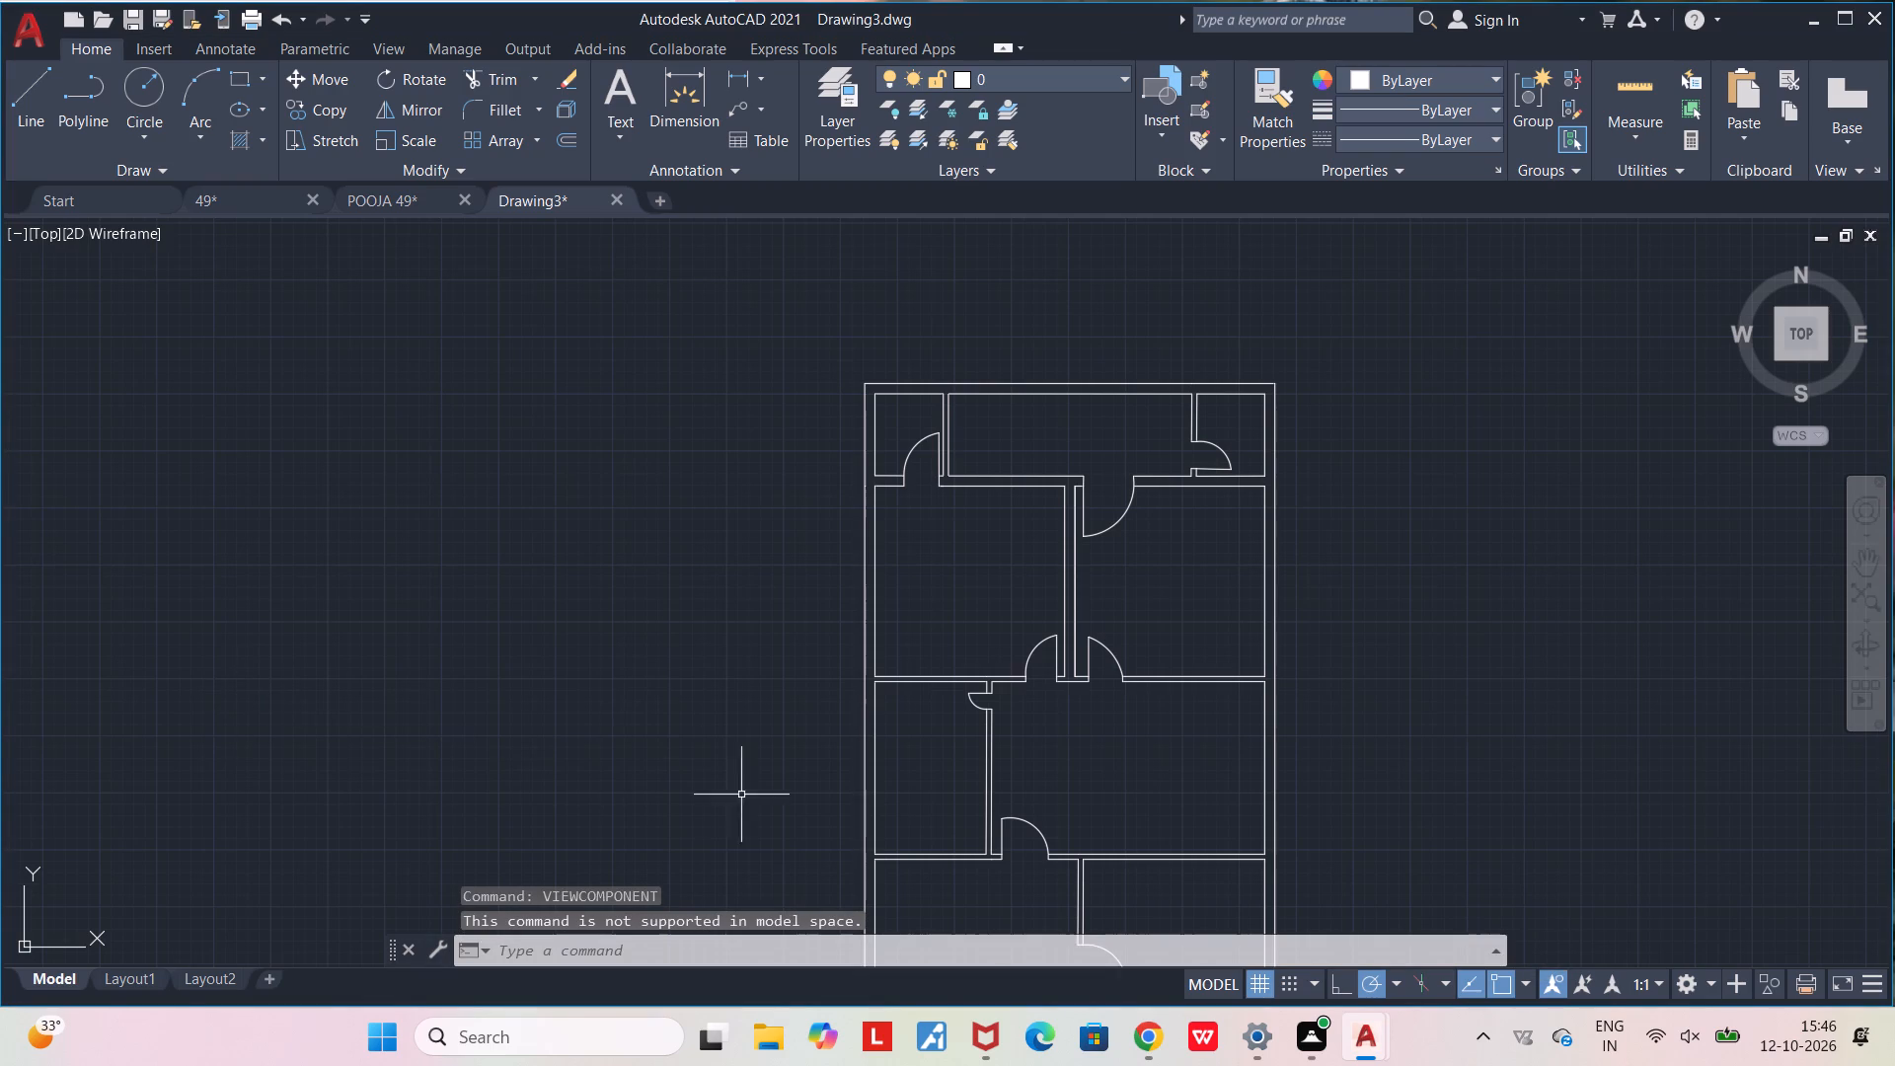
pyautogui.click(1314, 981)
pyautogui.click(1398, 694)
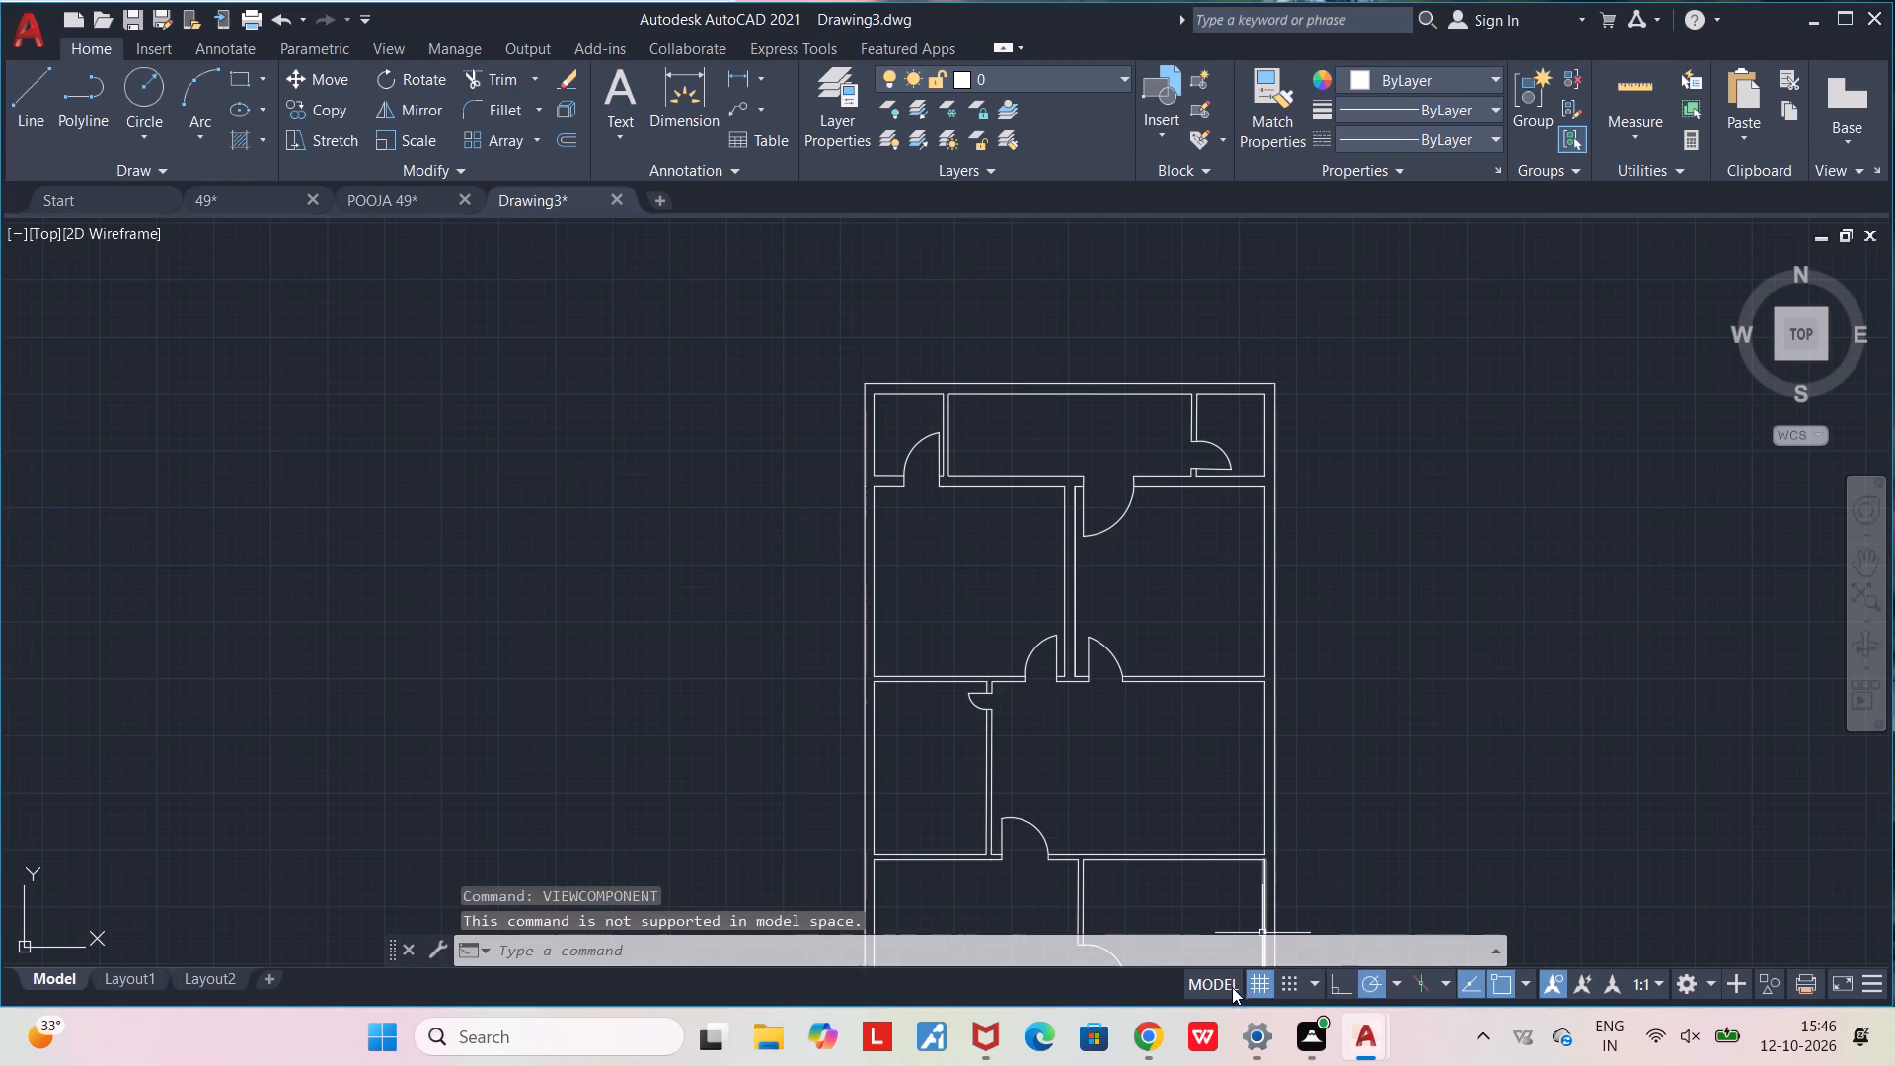
# Switch to the Layout1 sheet and activate model space inside its viewport.
pyautogui.click(1220, 989)
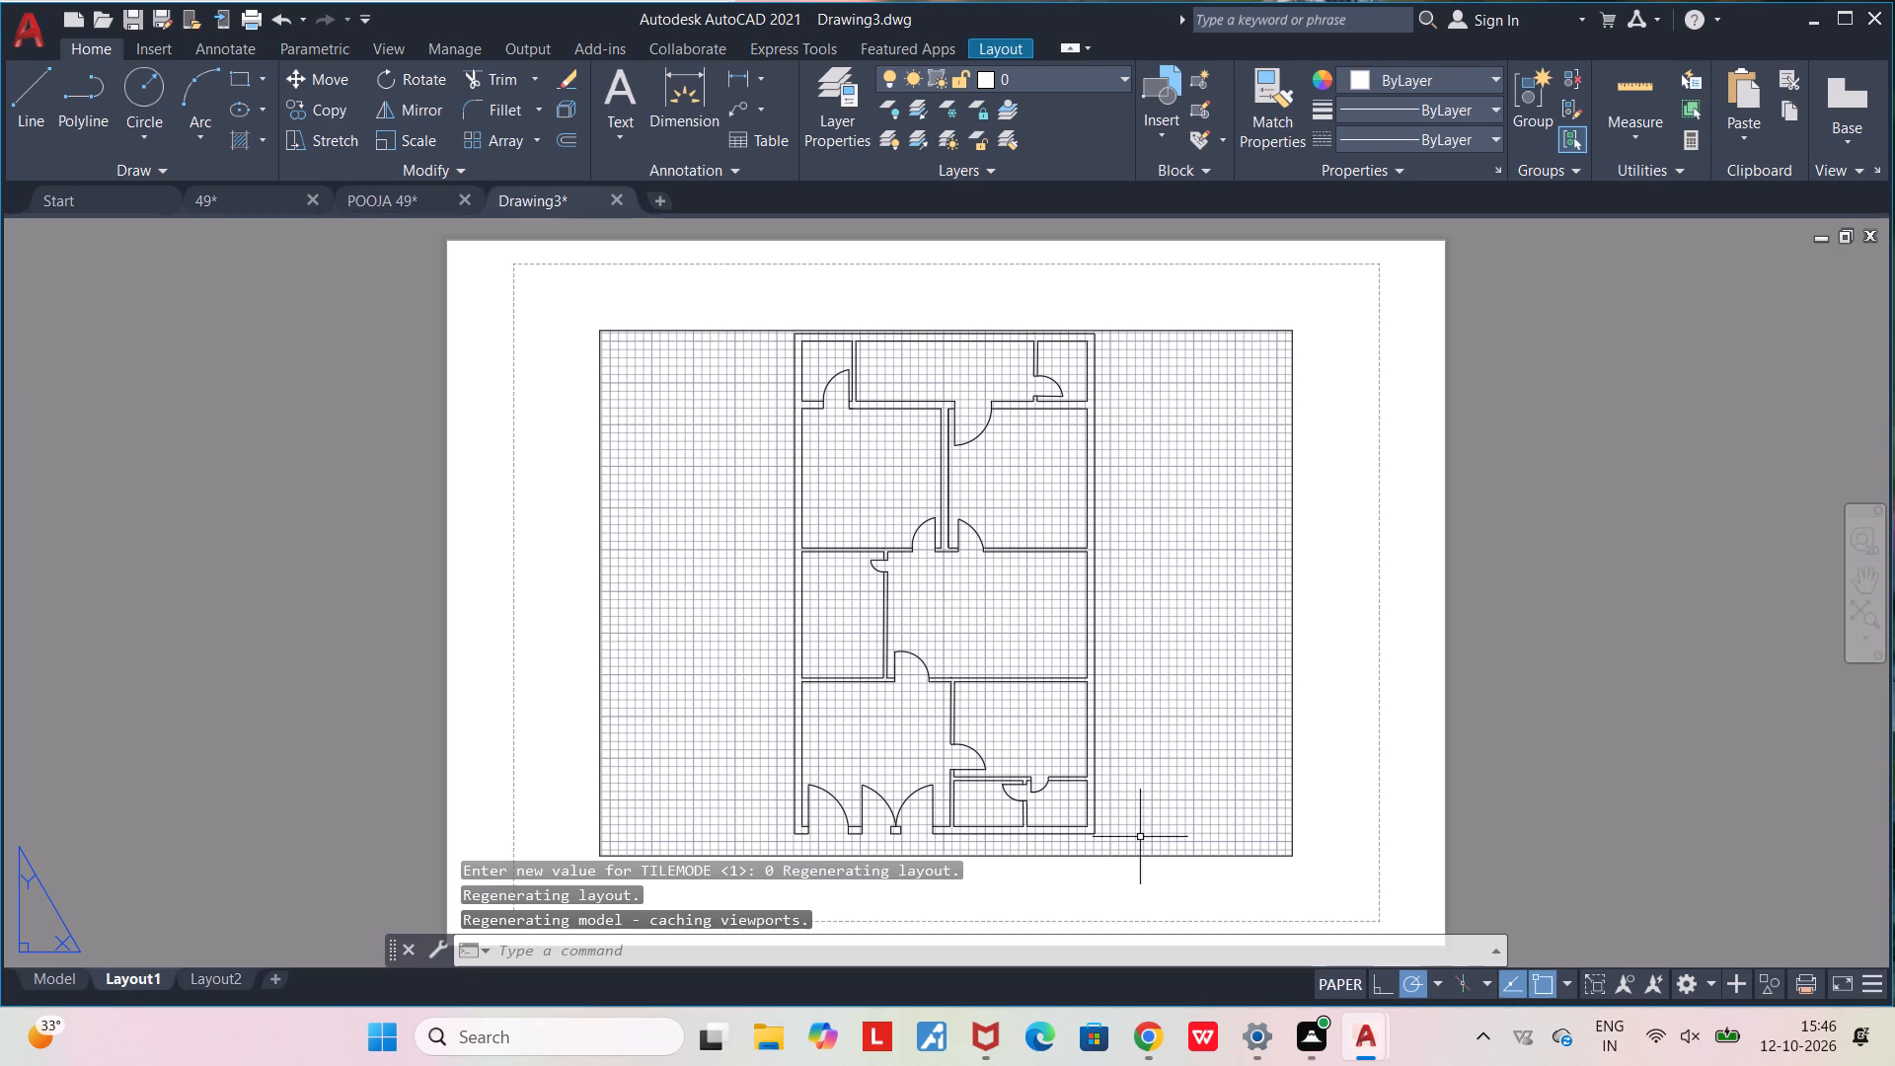
pyautogui.click(1351, 985)
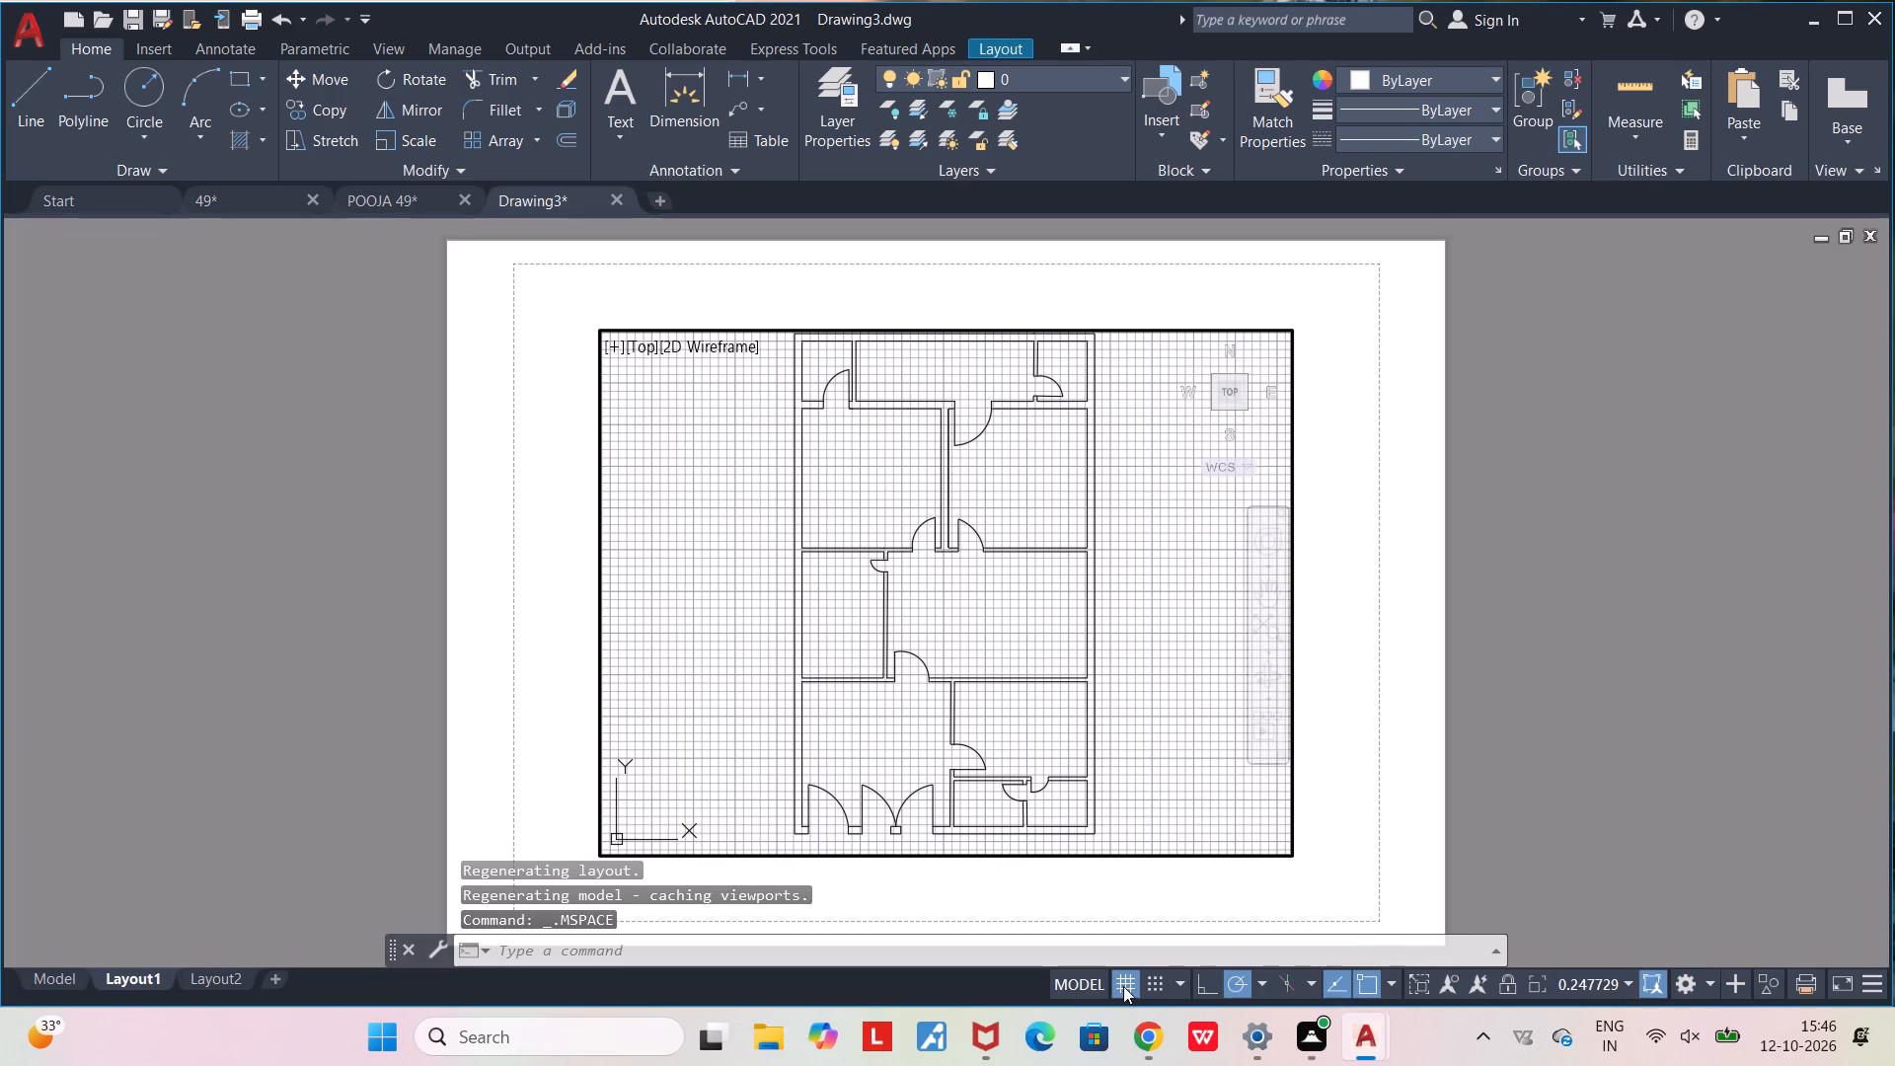
# Turn on snap mode, try the Polar Snap type and set it back to Grid Snap.
pyautogui.click(1159, 979)
pyautogui.click(1176, 981)
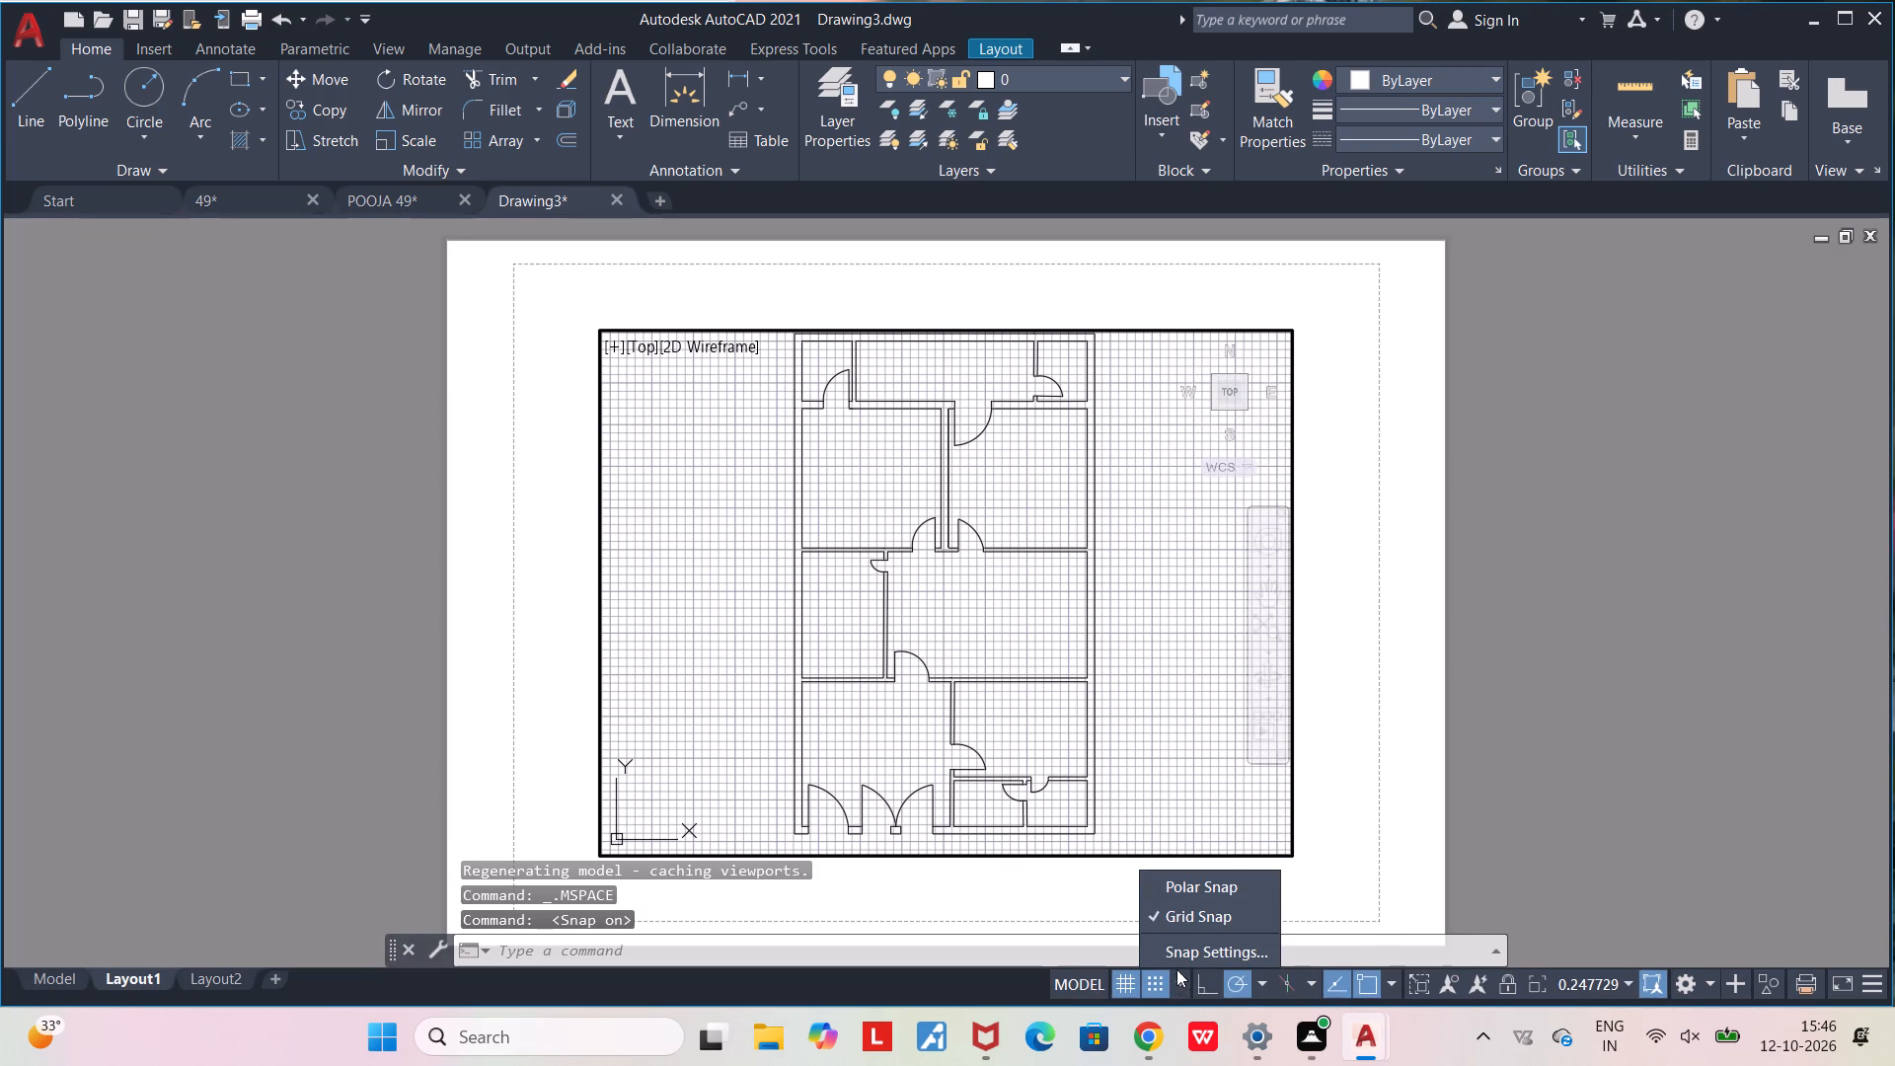
pyautogui.click(1177, 896)
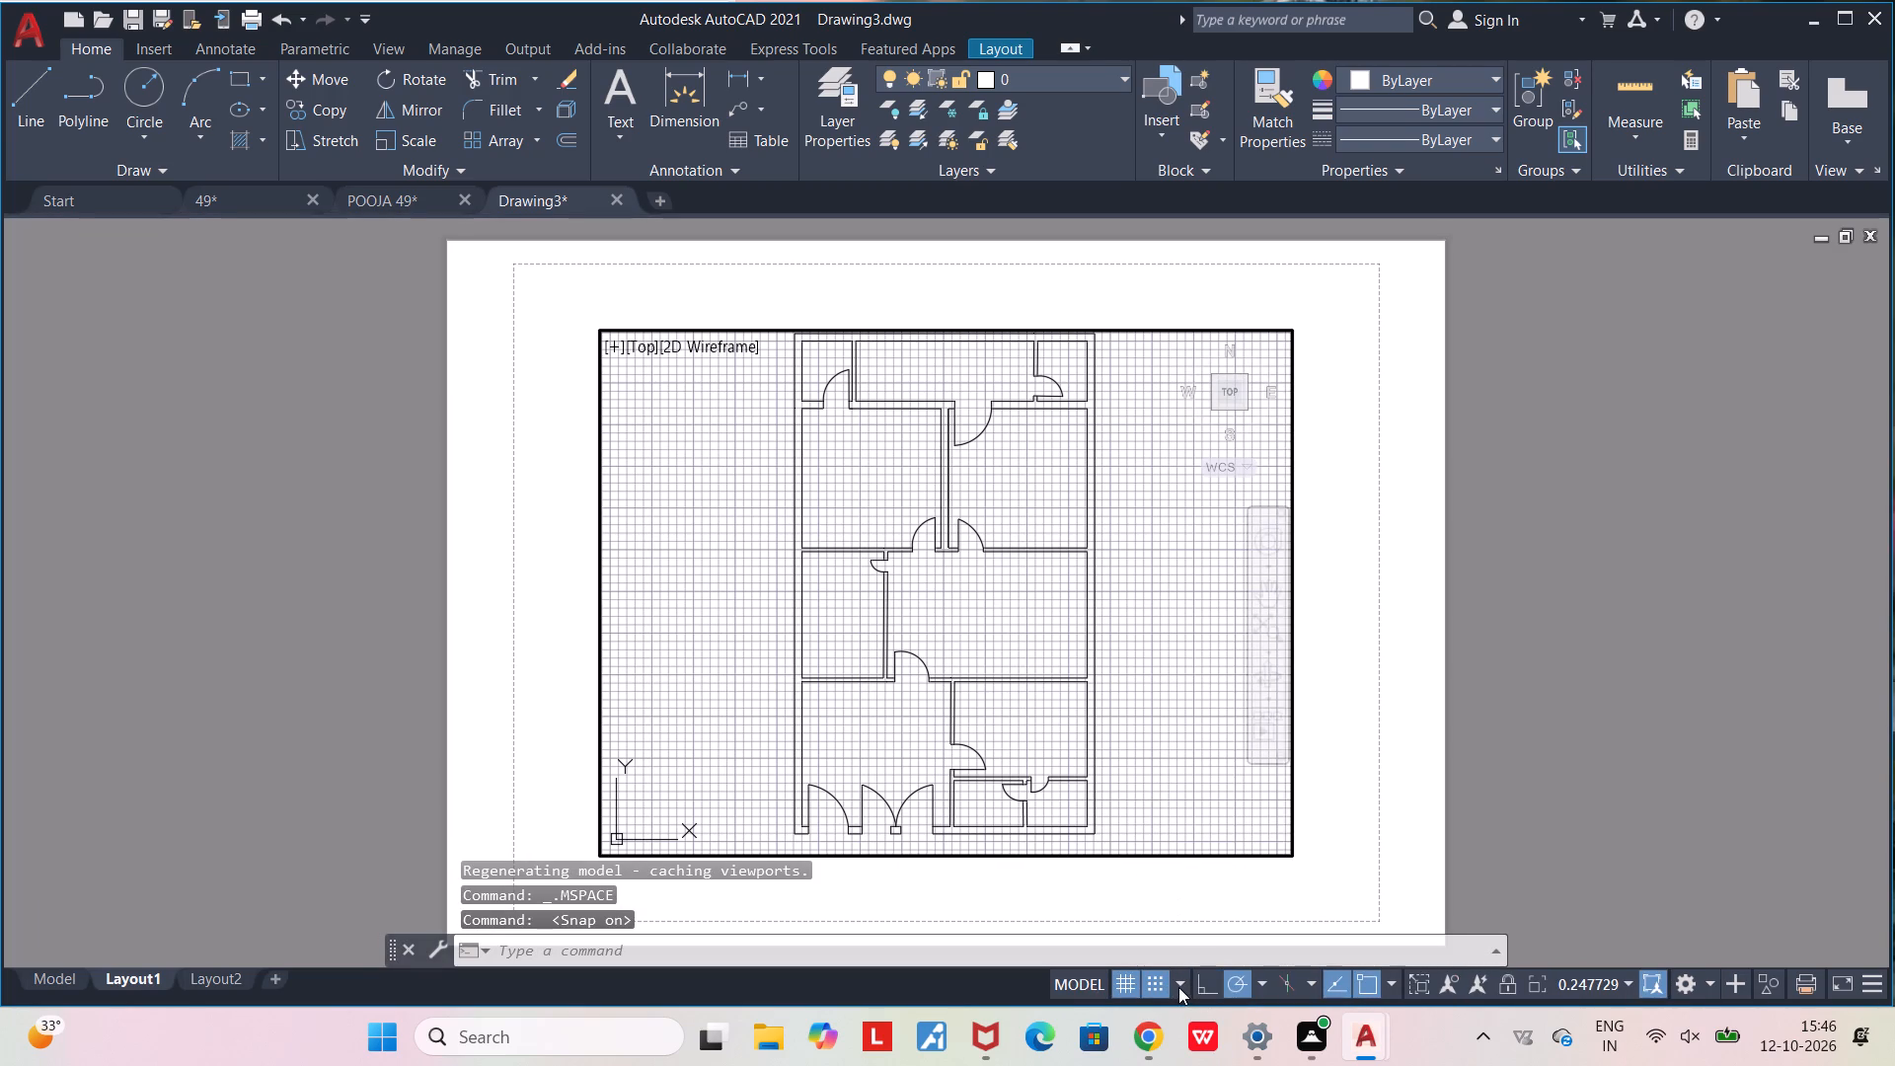
pyautogui.click(1177, 987)
pyautogui.click(1176, 921)
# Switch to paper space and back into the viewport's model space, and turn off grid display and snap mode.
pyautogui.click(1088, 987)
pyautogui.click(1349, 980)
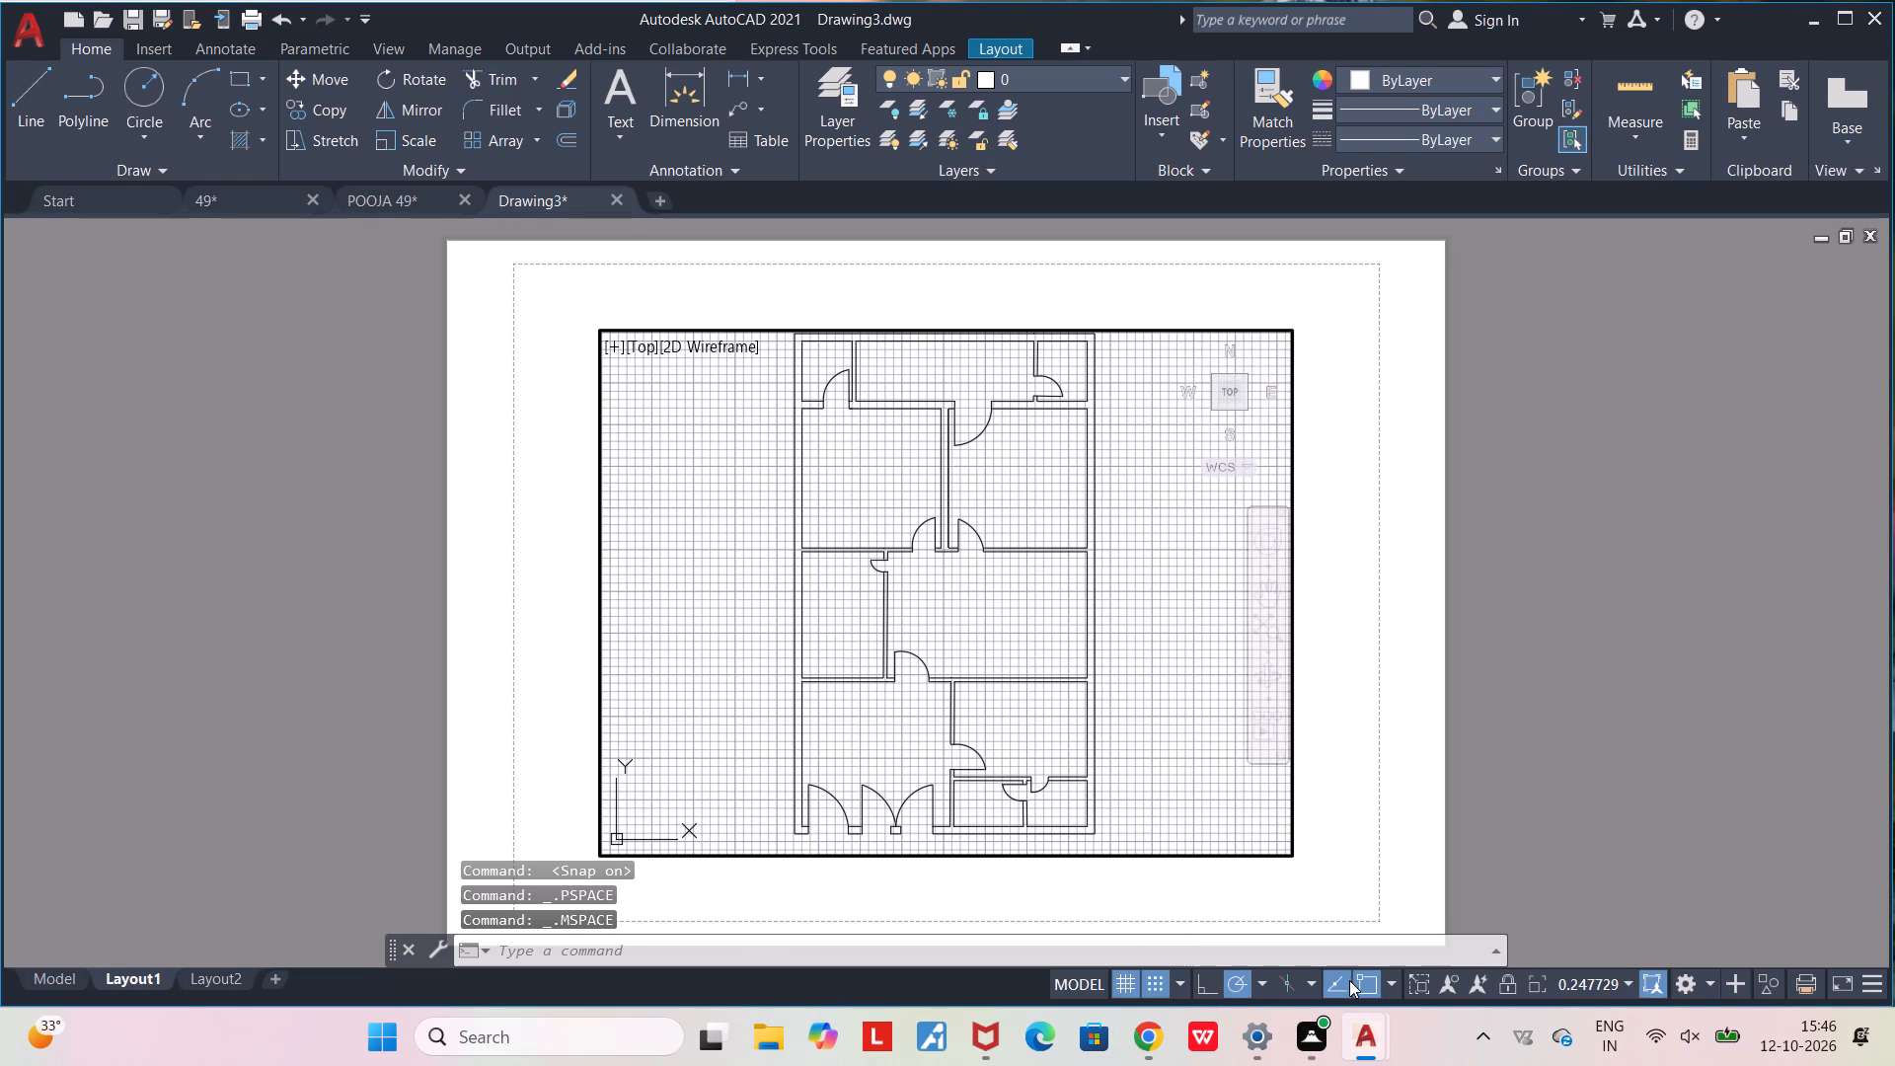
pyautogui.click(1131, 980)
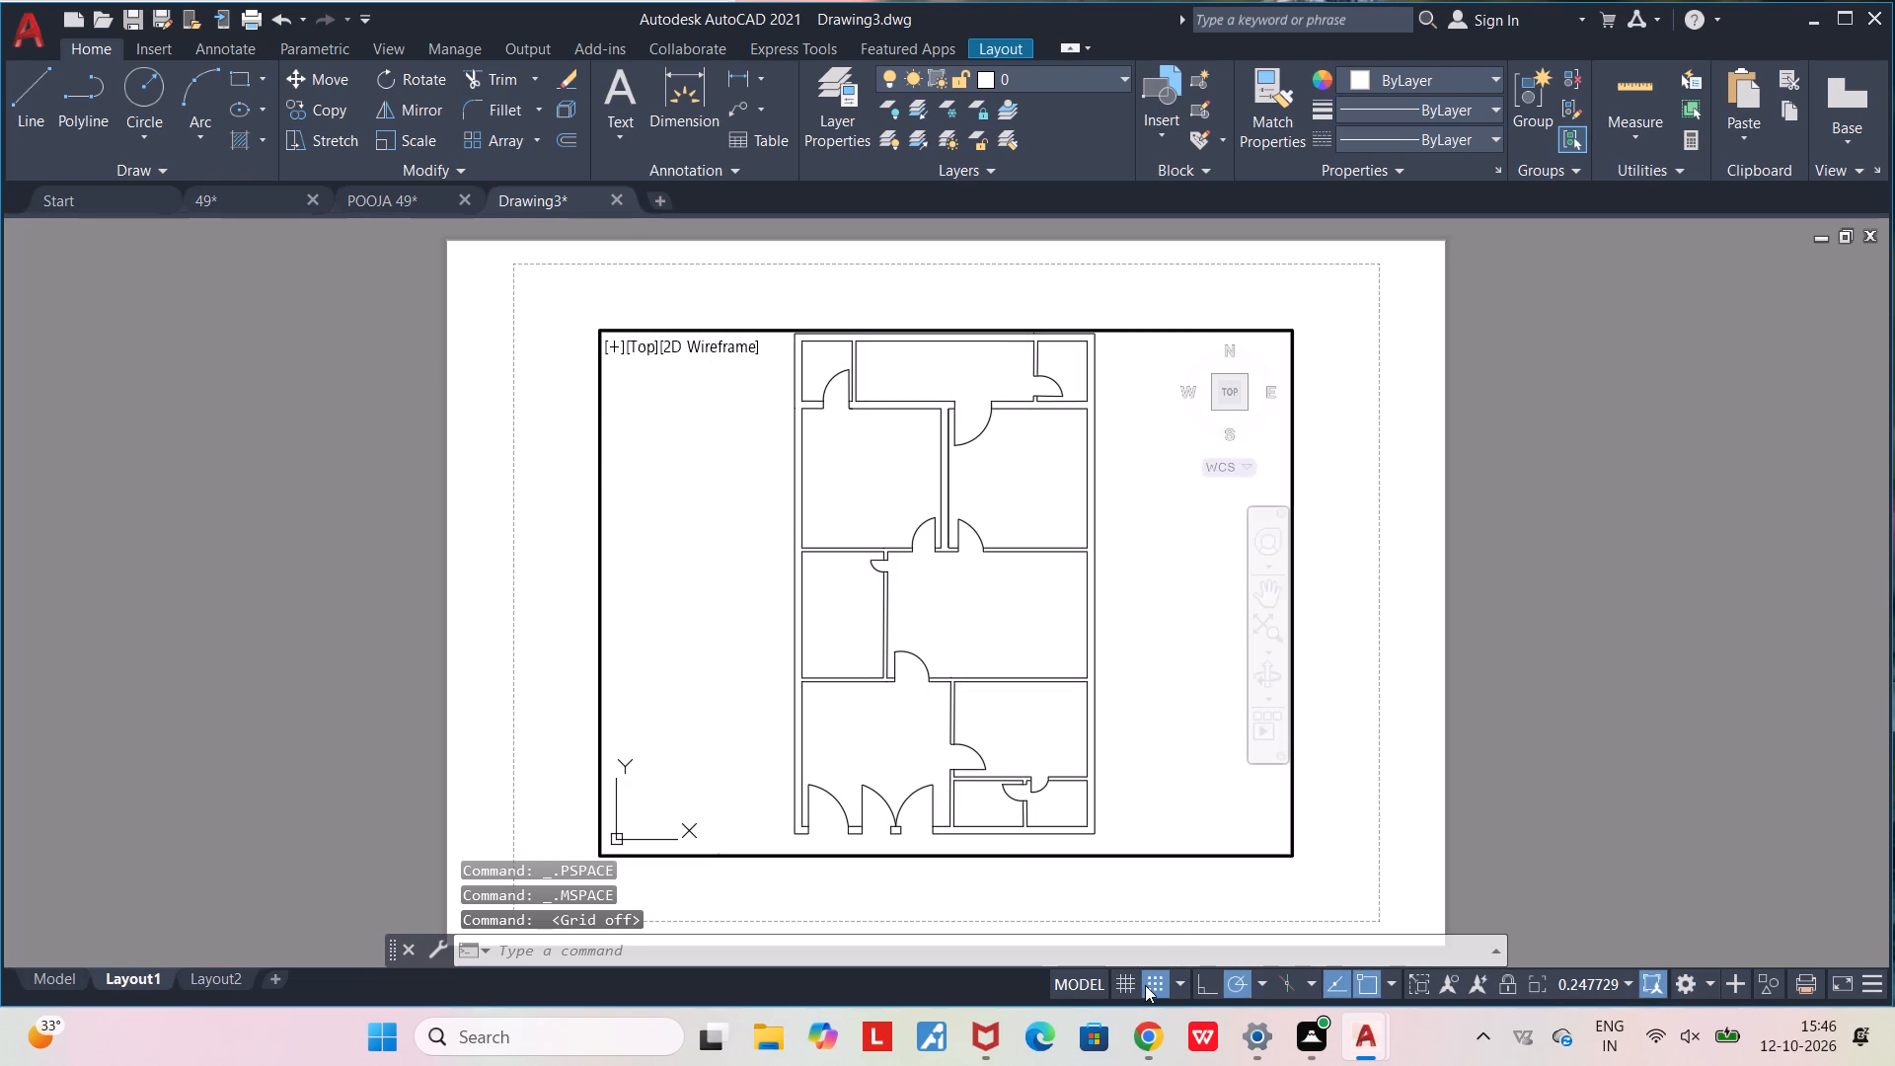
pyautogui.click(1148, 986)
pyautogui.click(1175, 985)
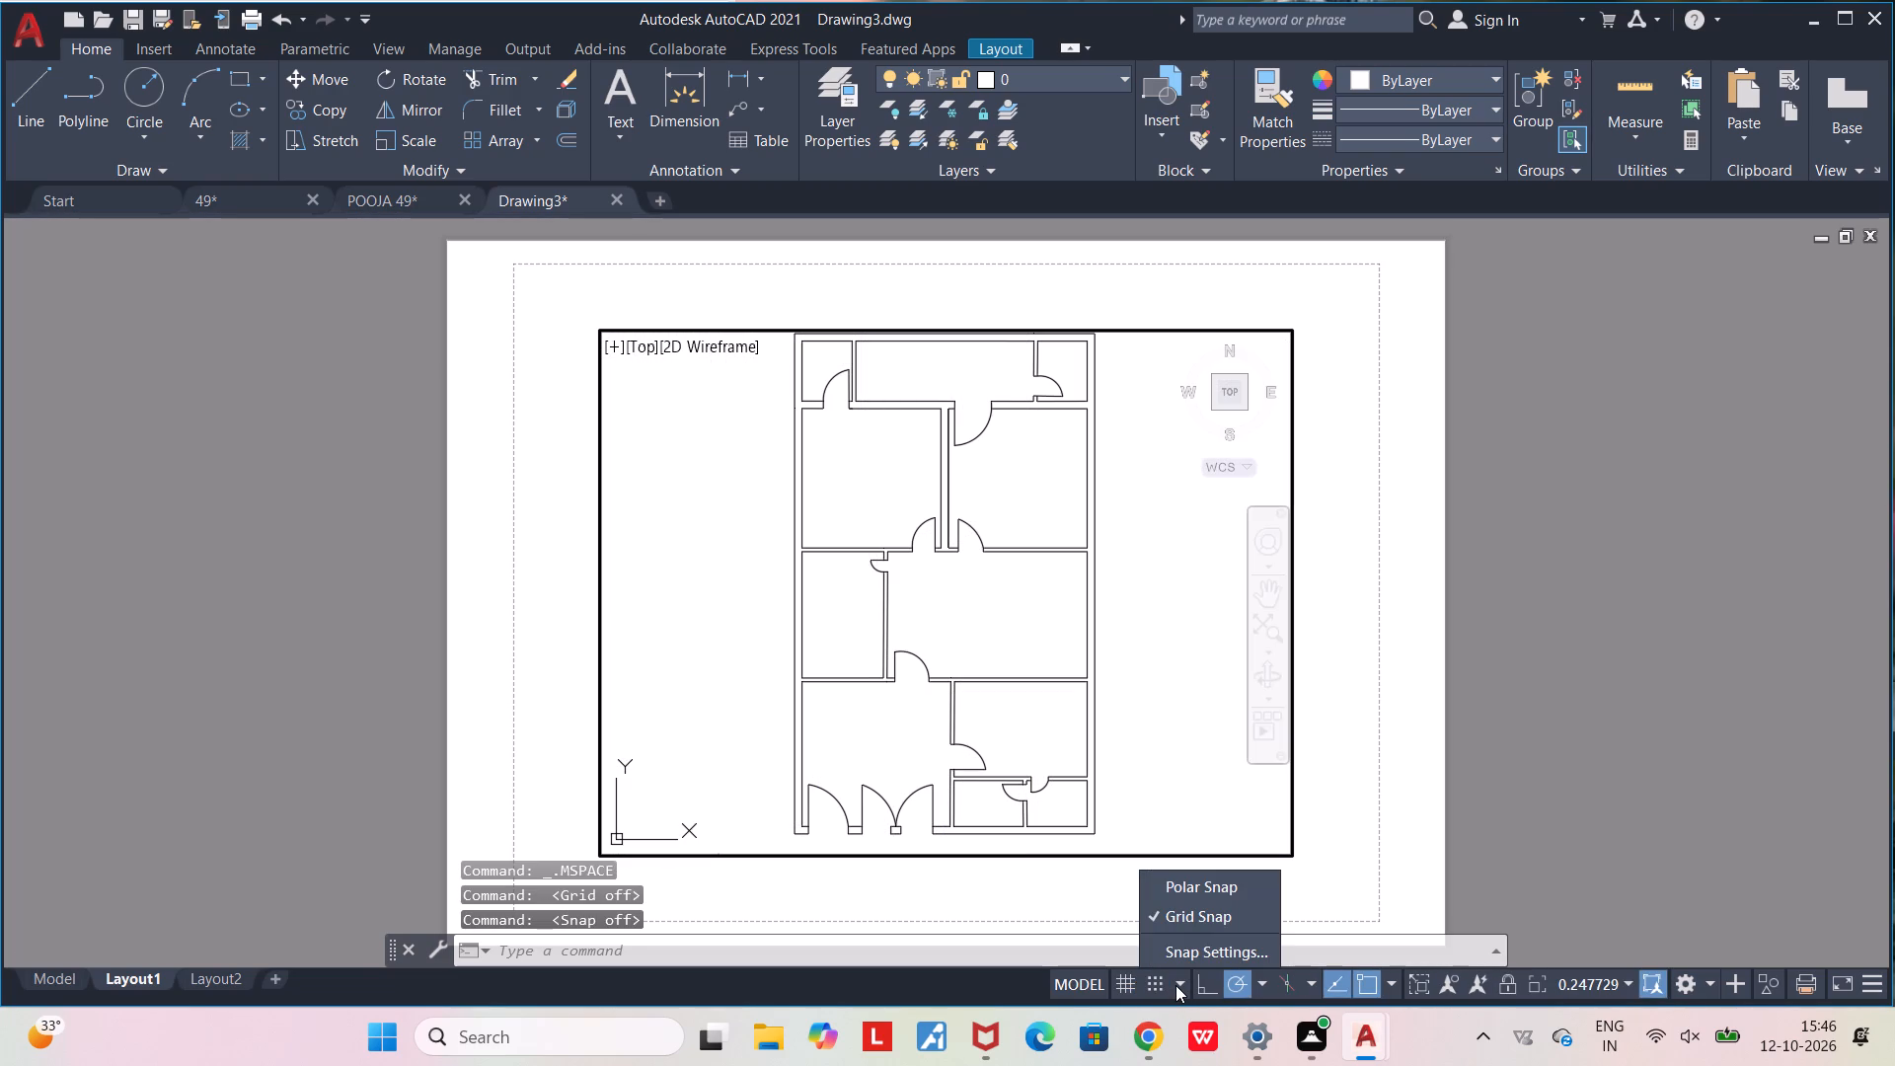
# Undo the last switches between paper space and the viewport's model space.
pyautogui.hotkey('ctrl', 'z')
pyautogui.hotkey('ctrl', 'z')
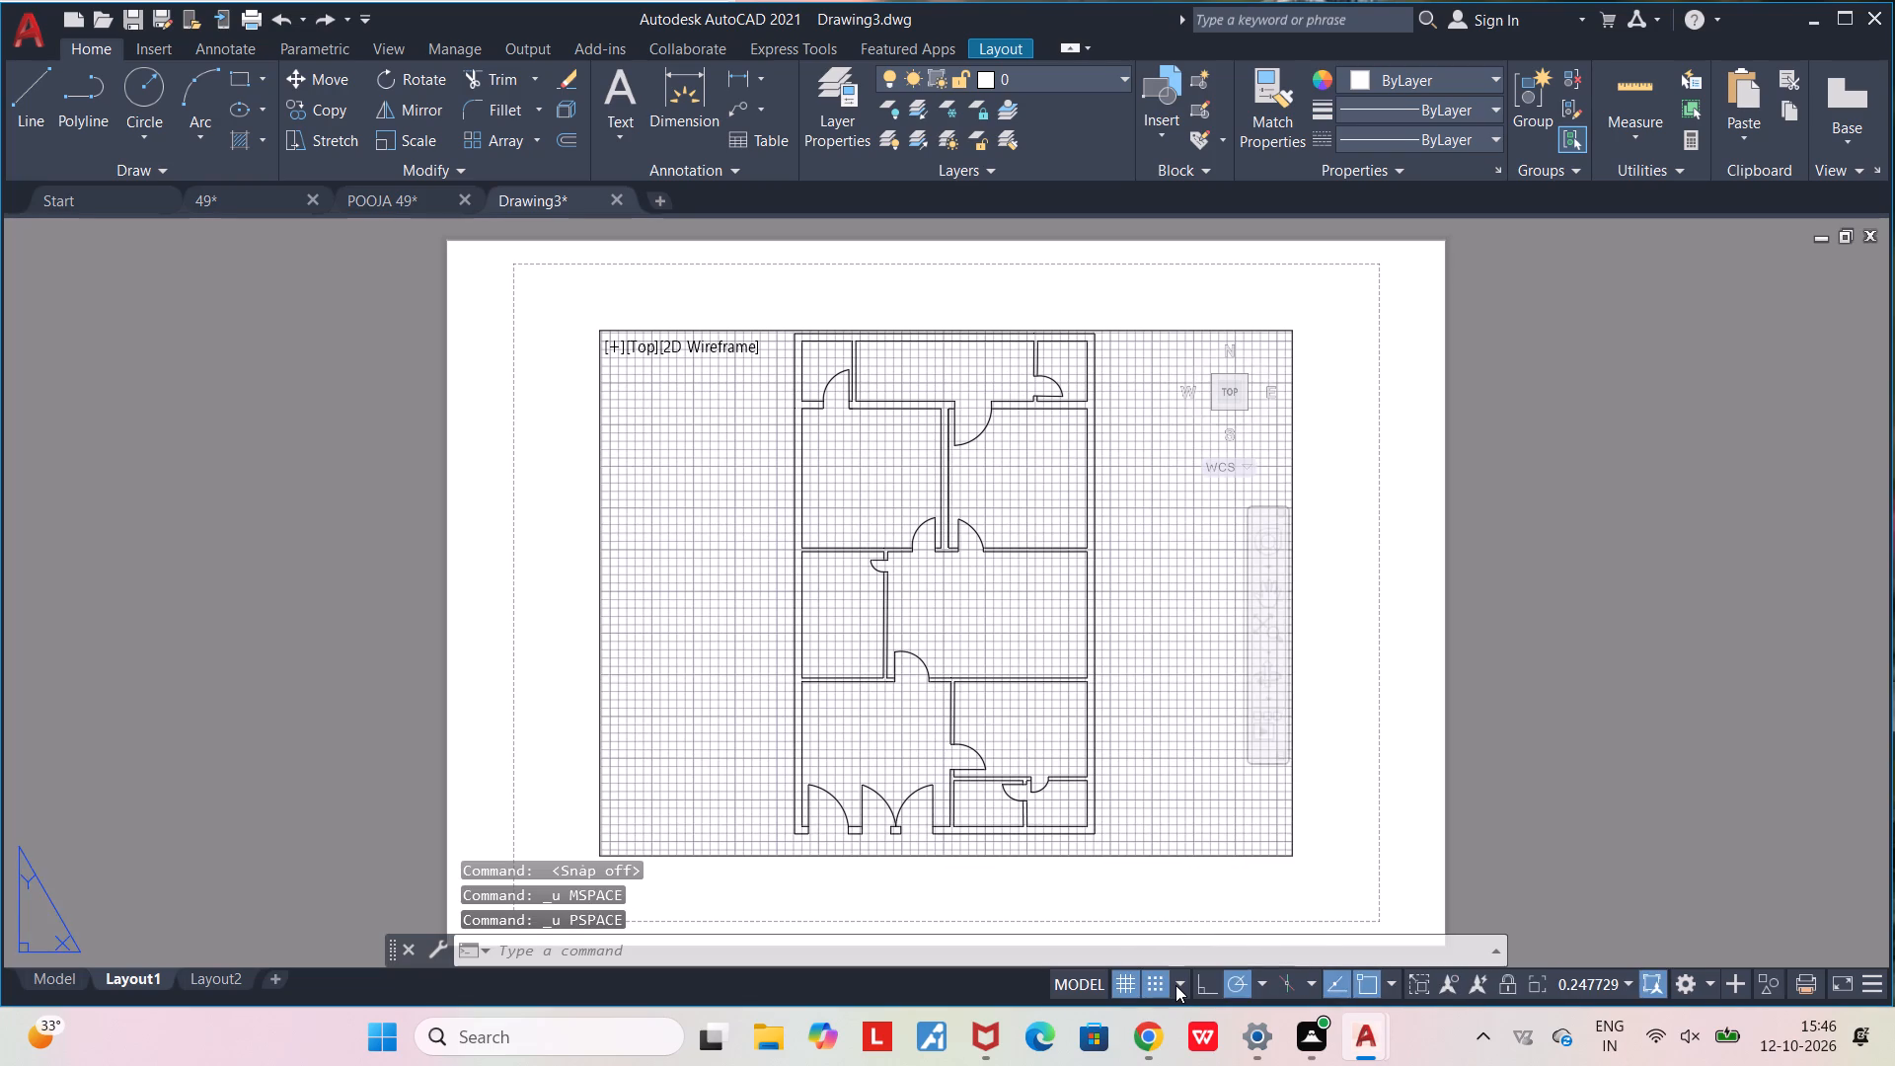
# Undo the remaining snap type changes and layout switches to return to the Model space floor plan.
pyautogui.hotkey('ctrl', 'z')
pyautogui.hotkey('ctrl', 'z')
pyautogui.hotkey('ctrl', 'z')
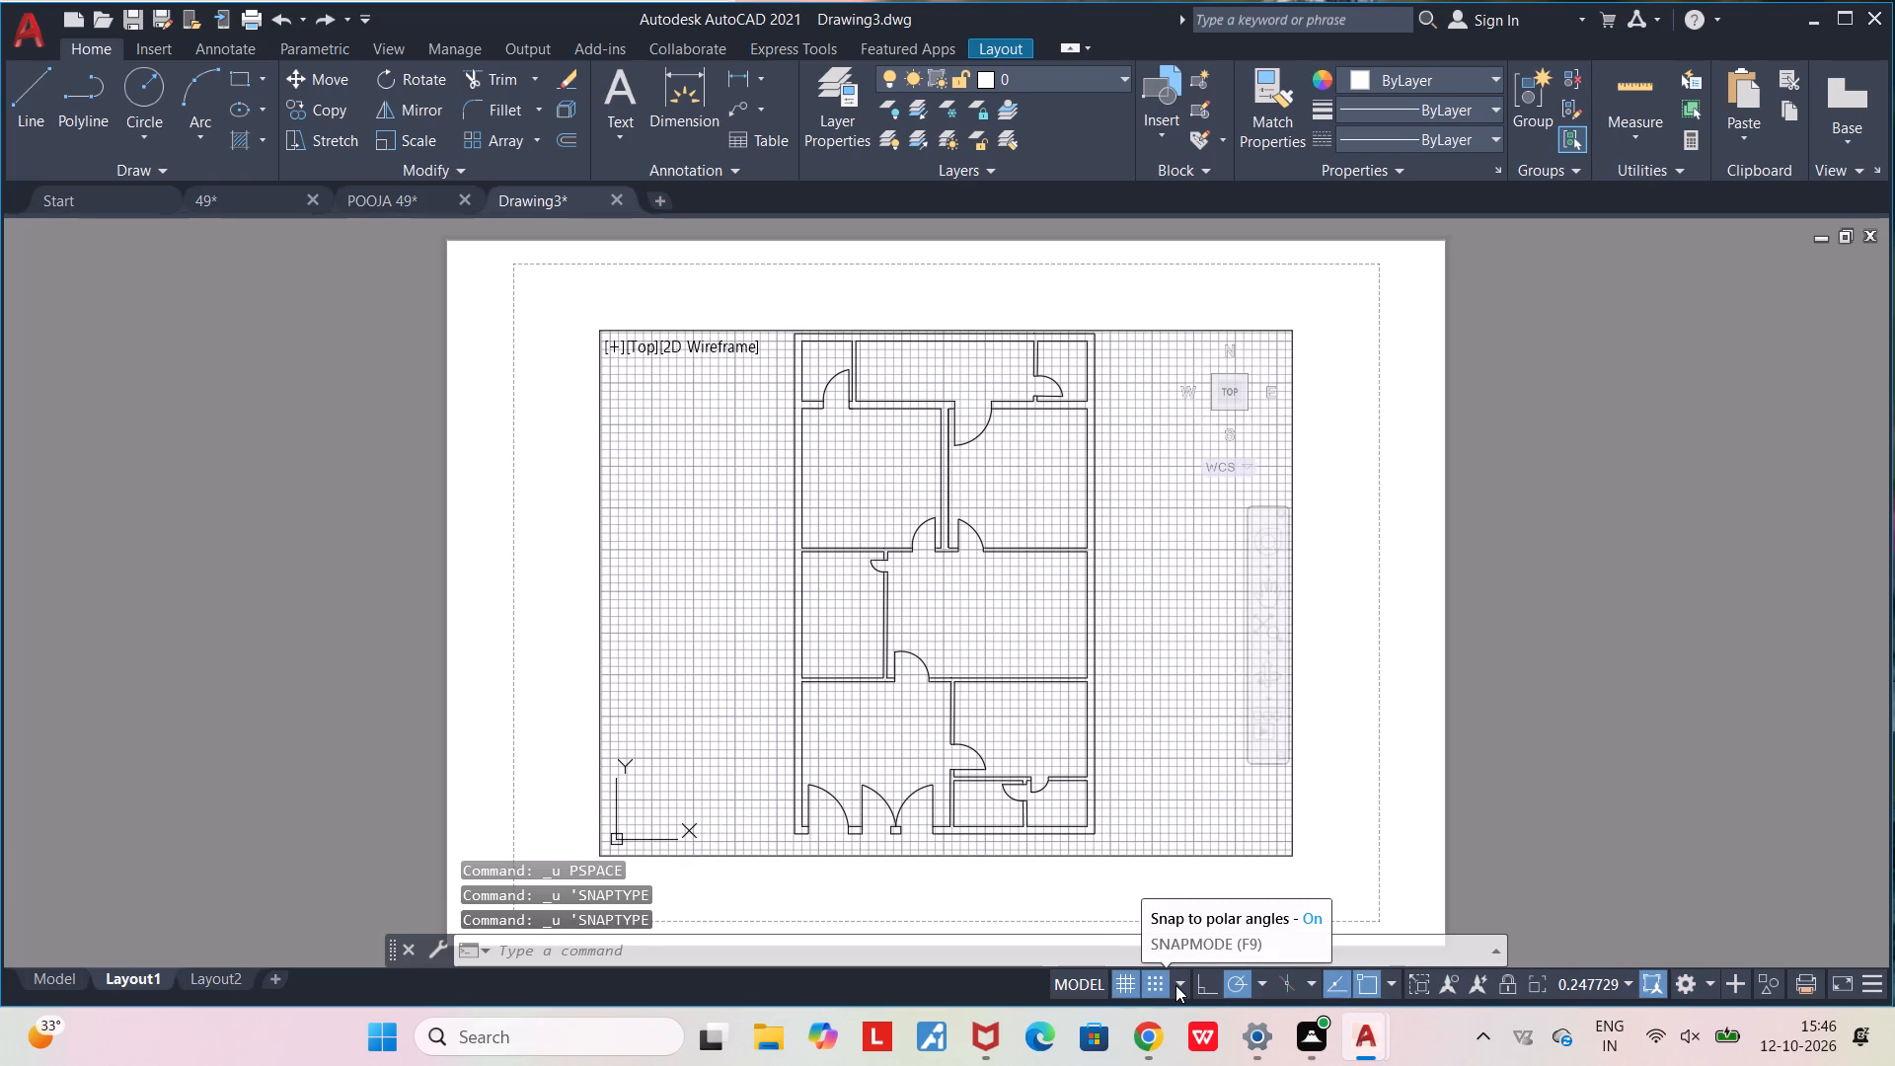
pyautogui.hotkey('ctrl', 'z')
pyautogui.scroll(-2, 1074, 753)
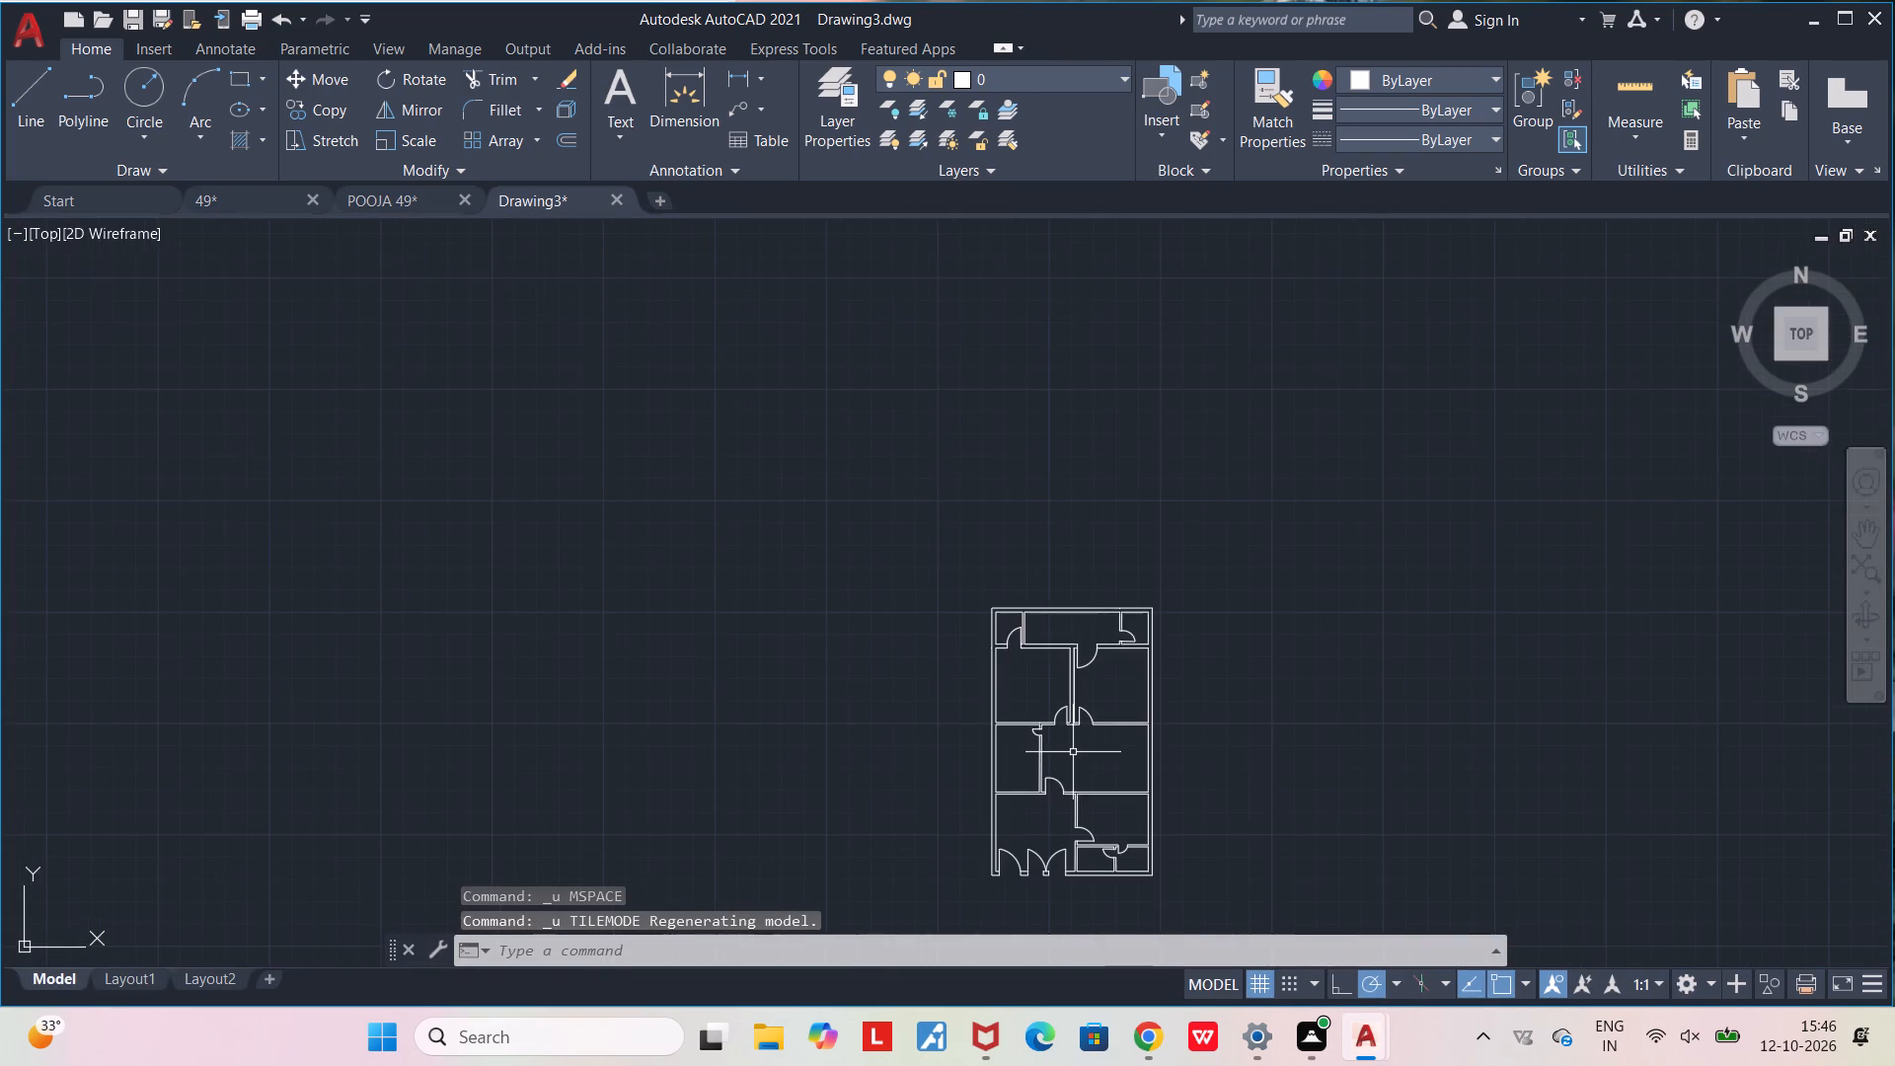
pyautogui.moveTo(1076, 763); pyautogui.dragTo(845, 656, button='middle')
pyautogui.scroll(2, 840, 661)
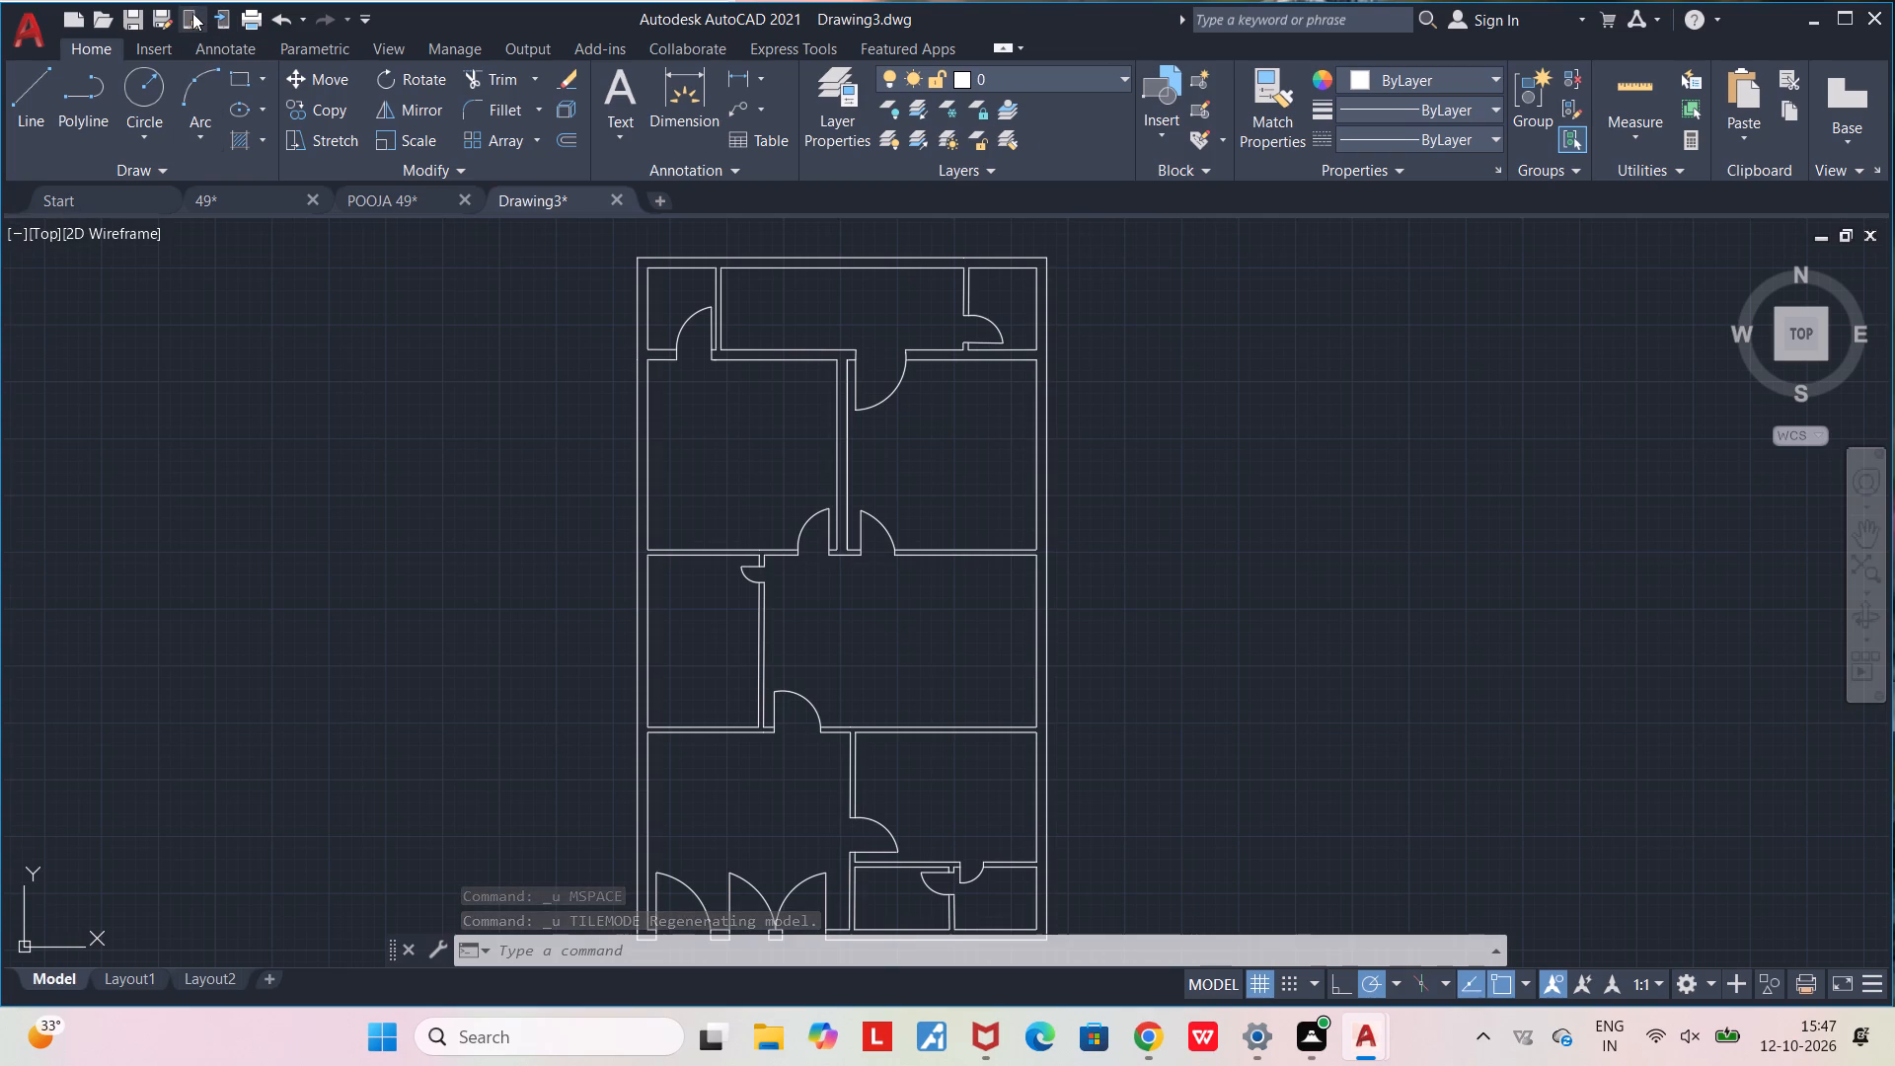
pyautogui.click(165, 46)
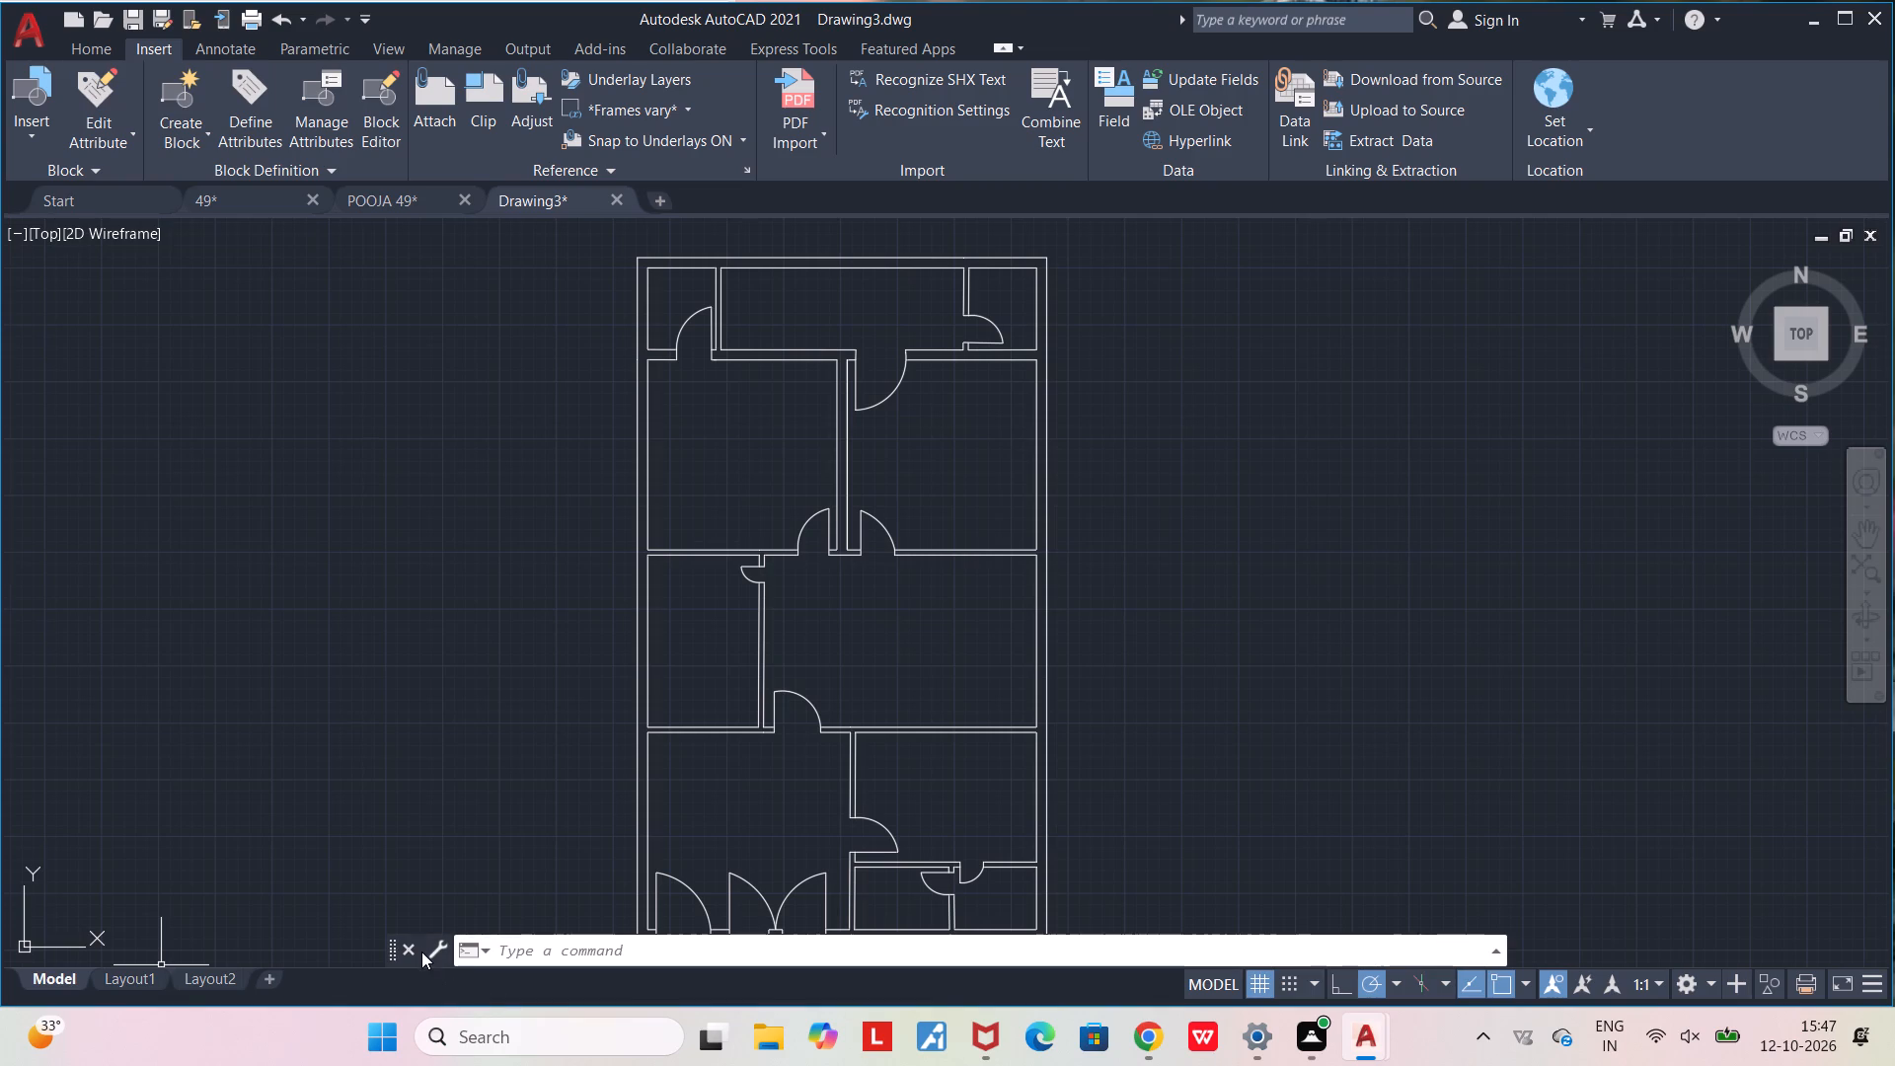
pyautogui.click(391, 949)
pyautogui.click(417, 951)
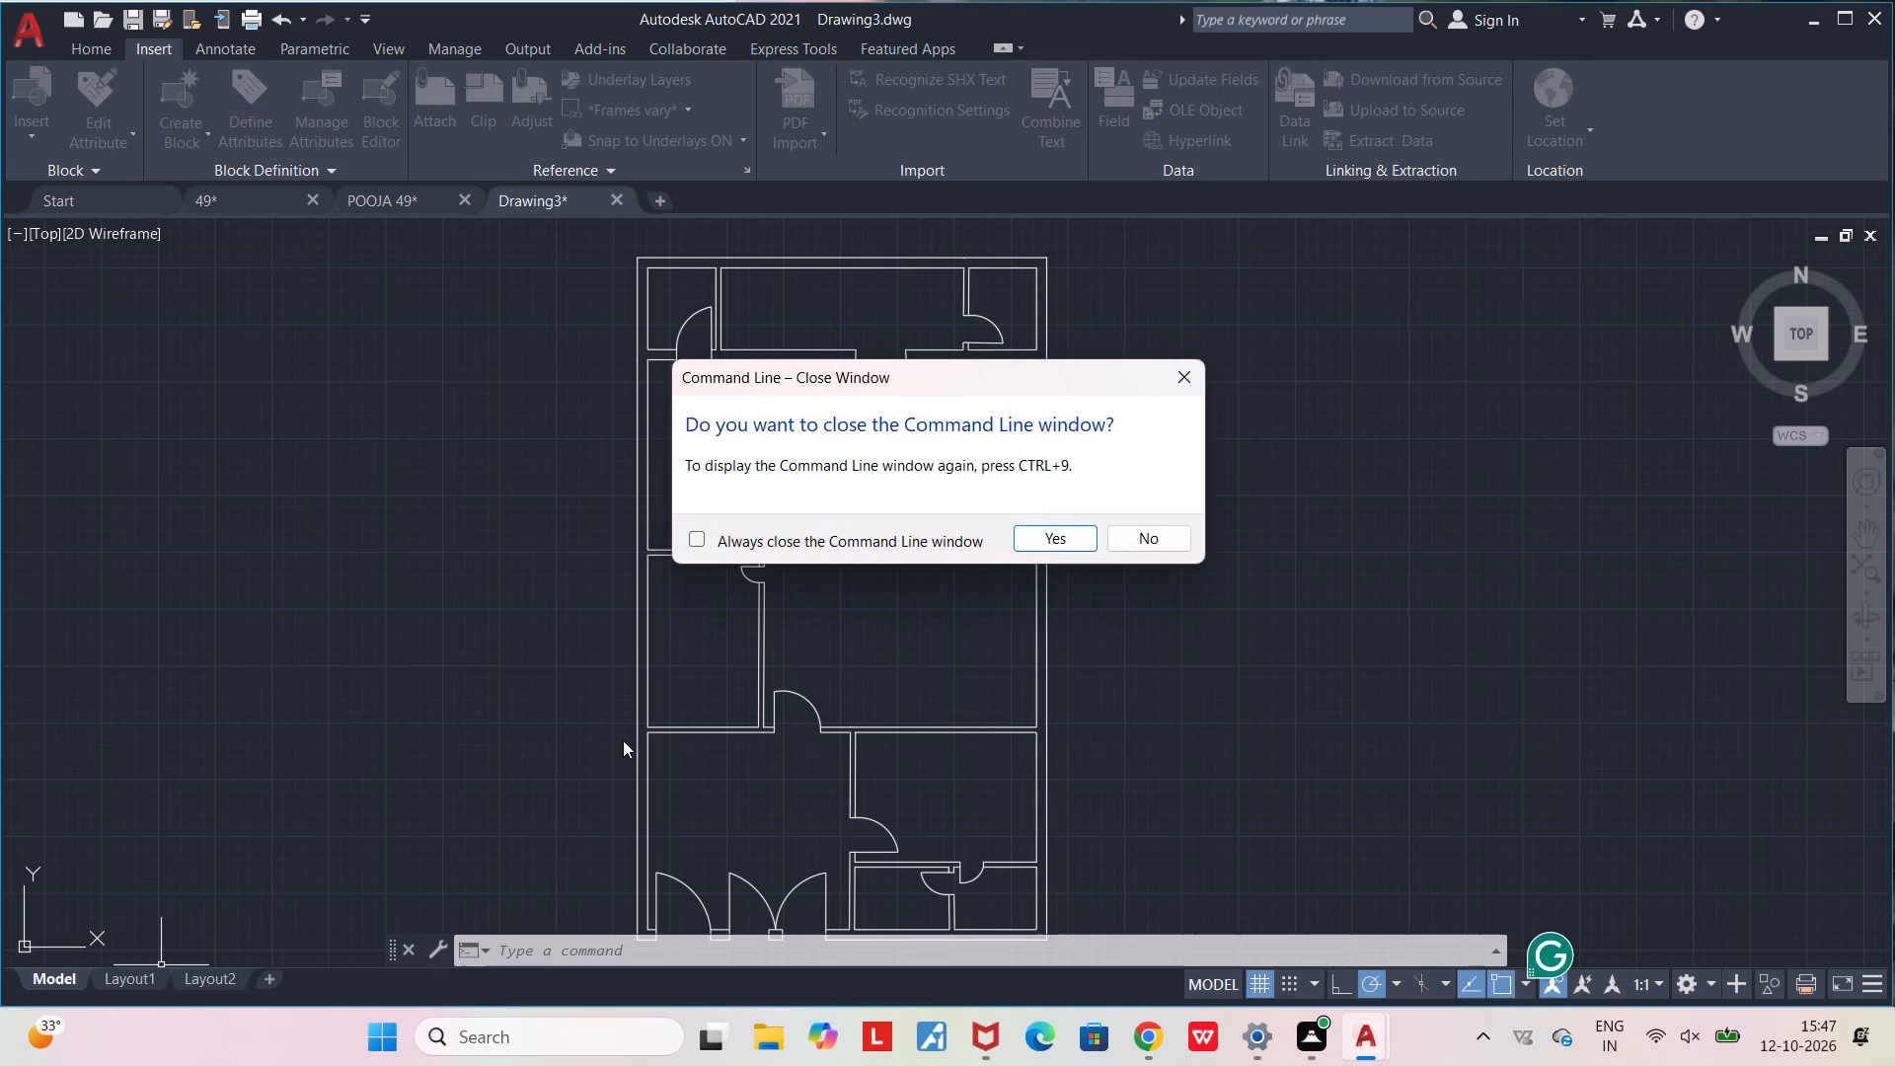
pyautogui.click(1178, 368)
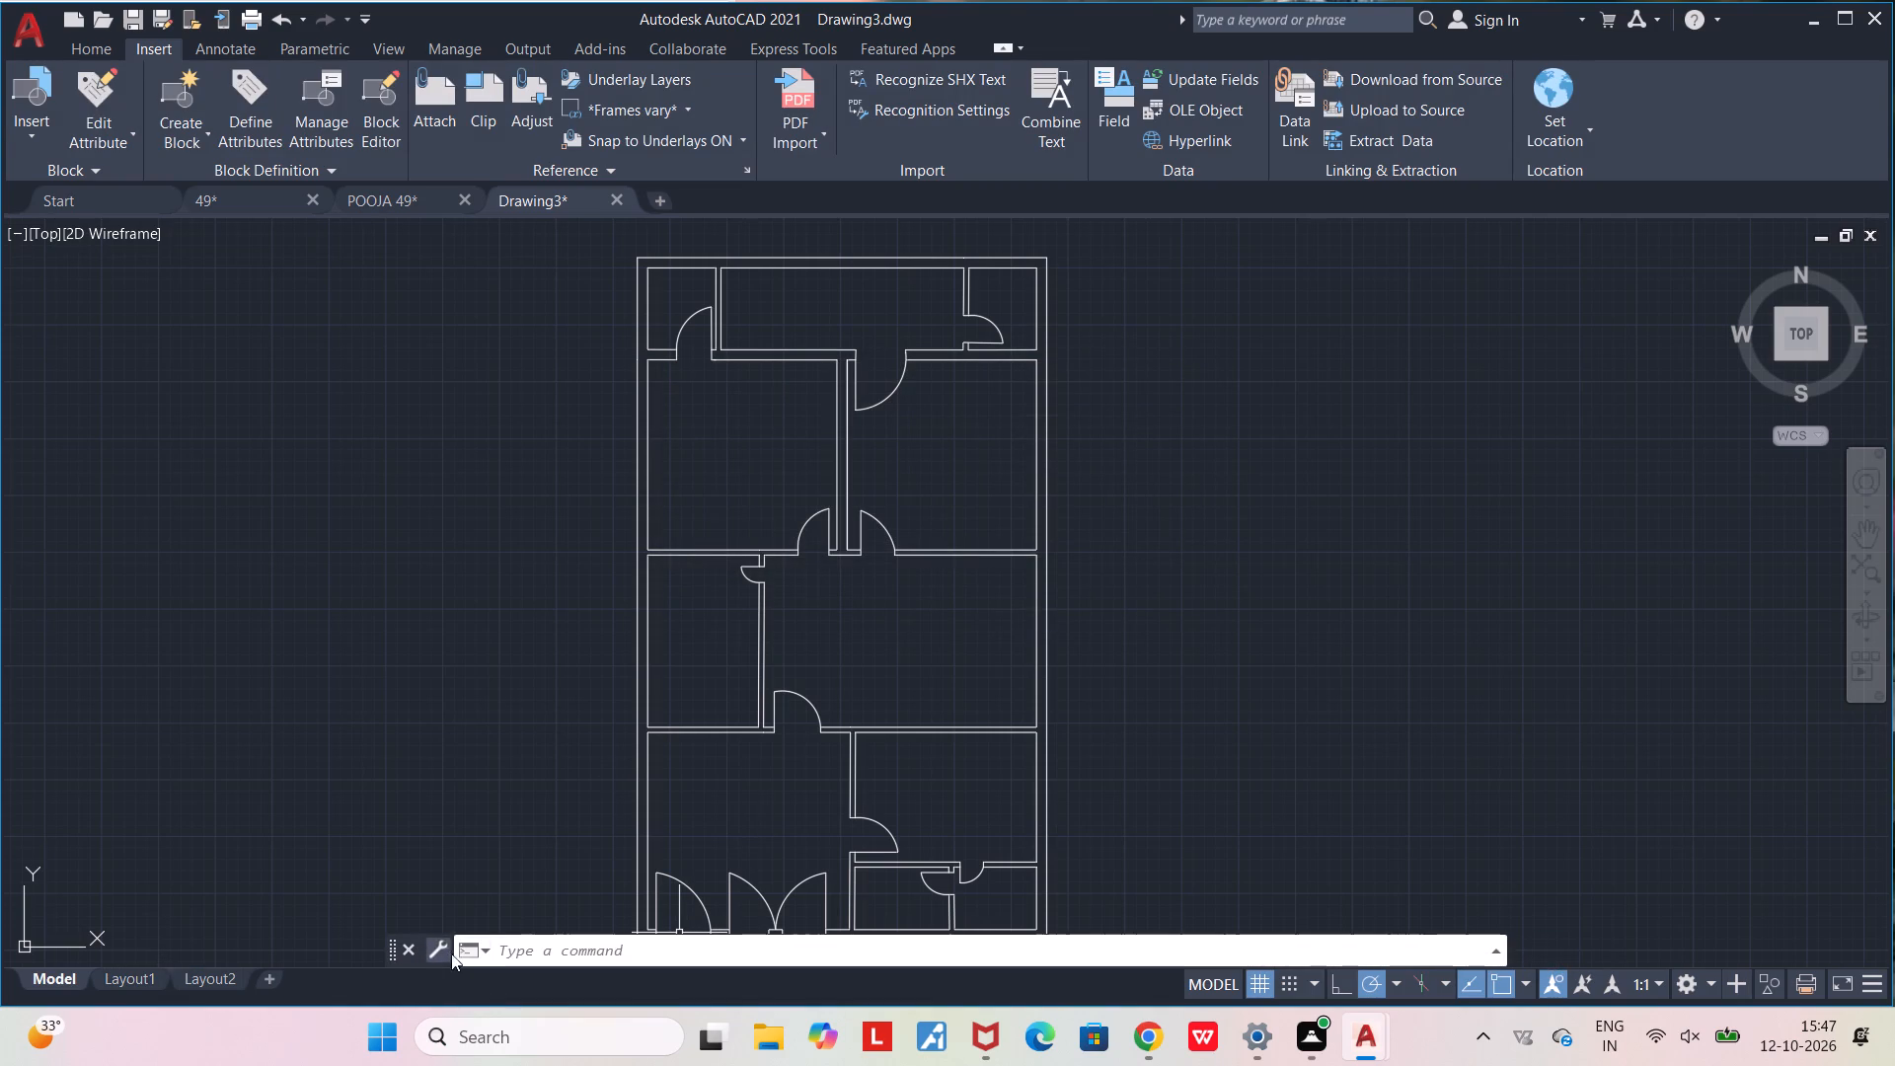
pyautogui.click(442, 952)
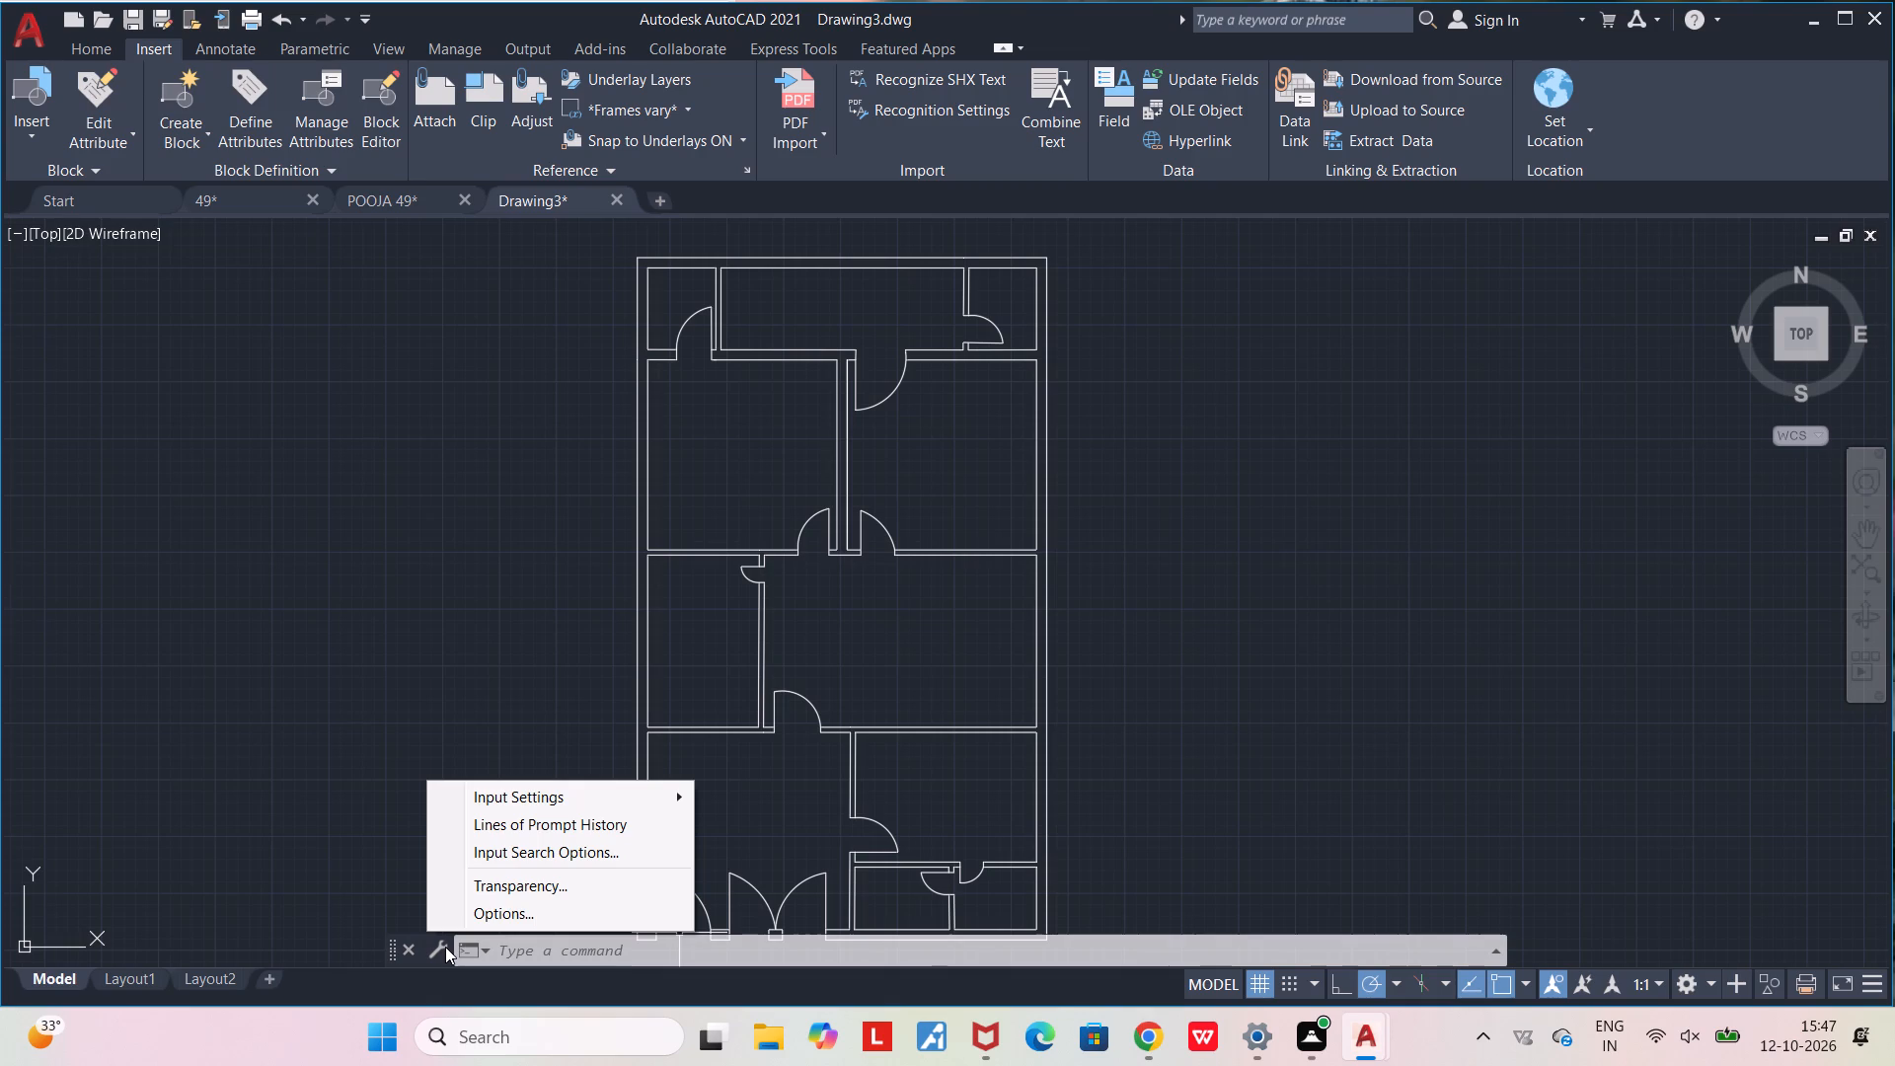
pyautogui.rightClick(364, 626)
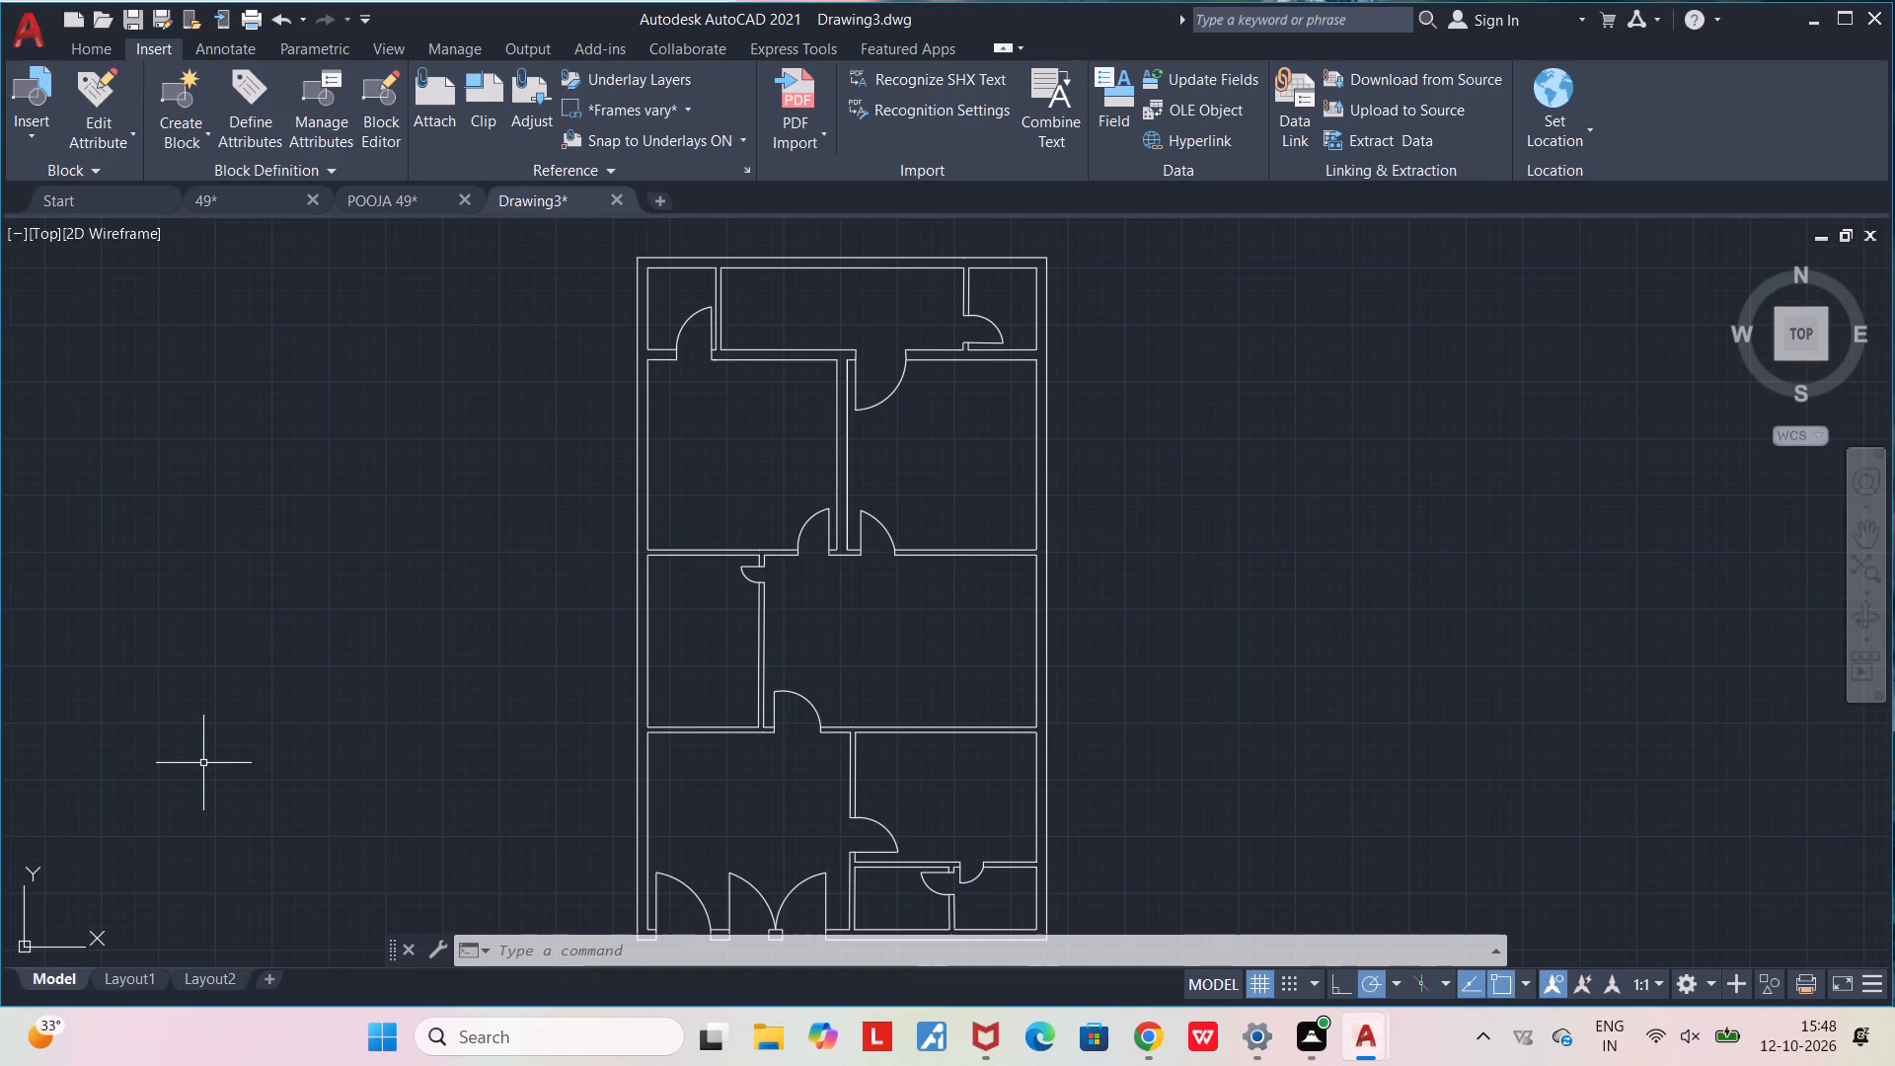
# Open DesignCenter and look through the blocks of the House Designer.dwg sample.
pyautogui.hotkey('ctrl', '2')
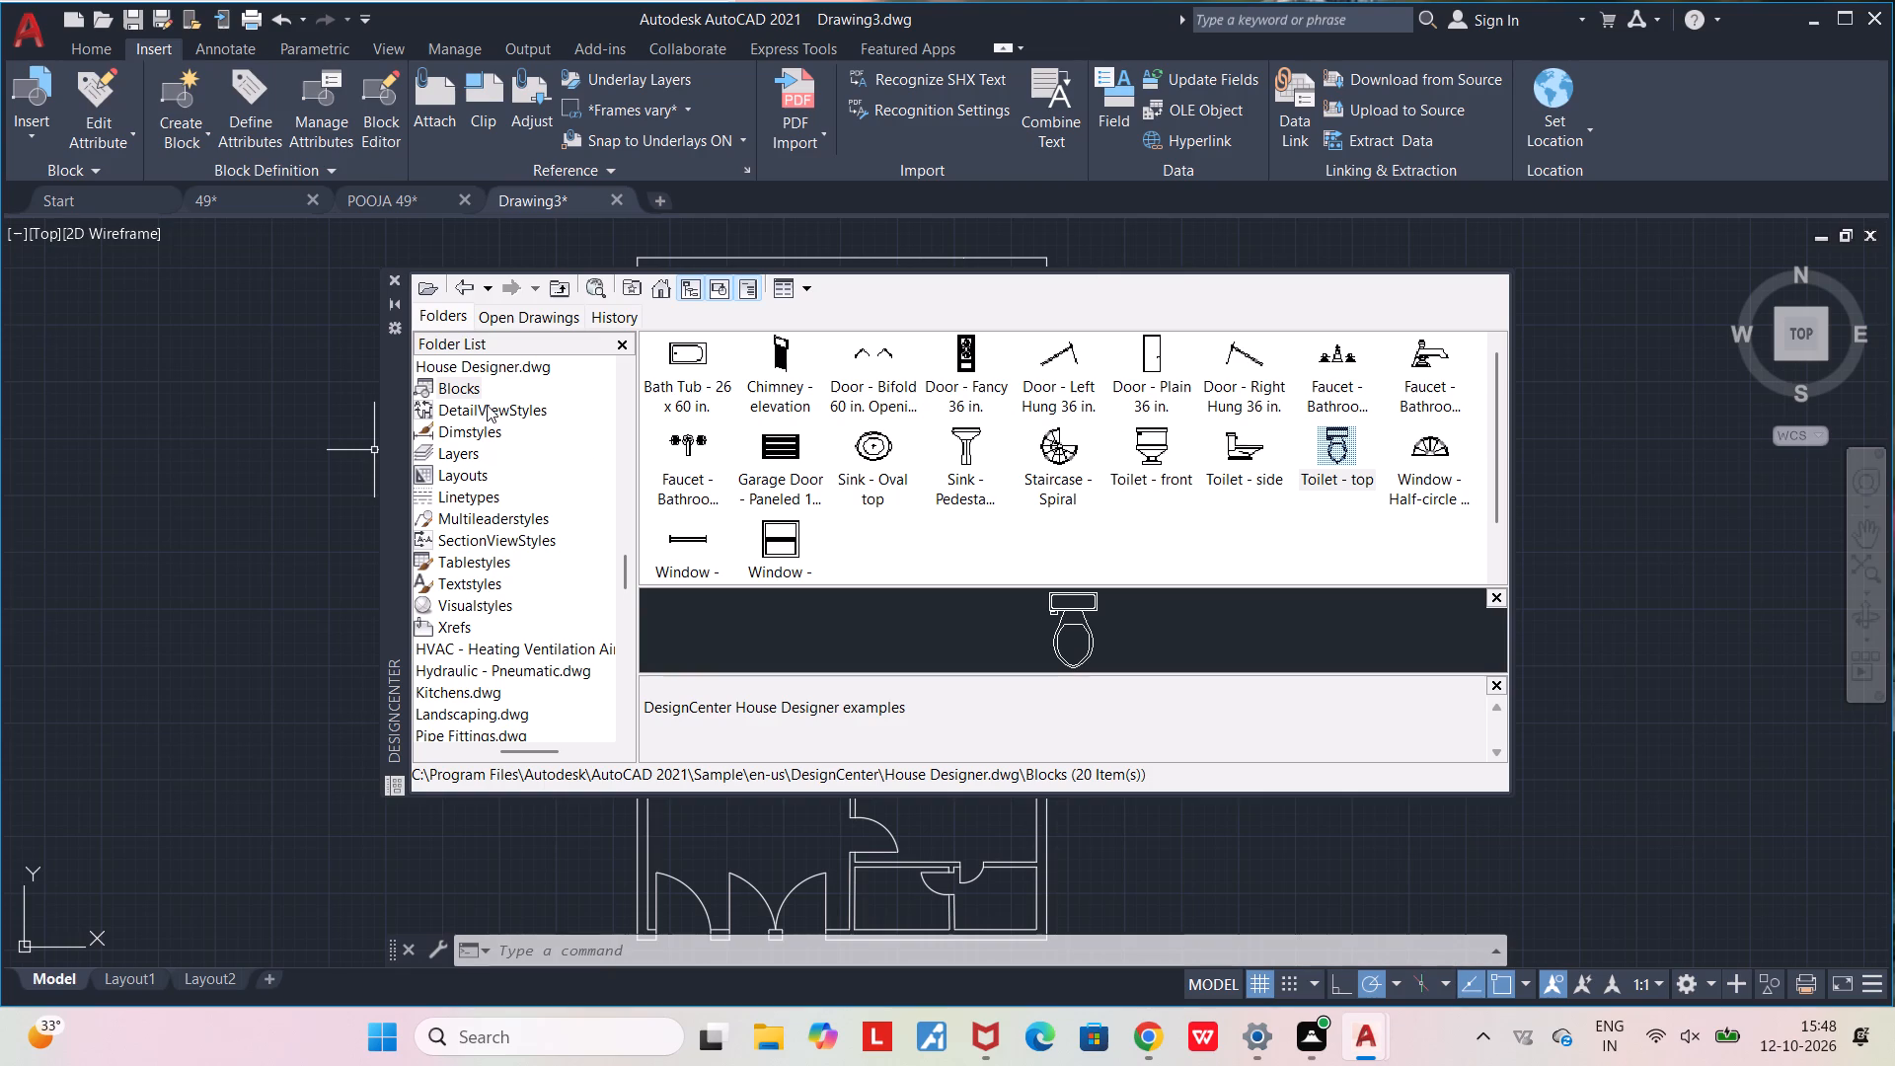
pyautogui.scroll(-3, 506, 458)
pyautogui.scroll(1, 506, 458)
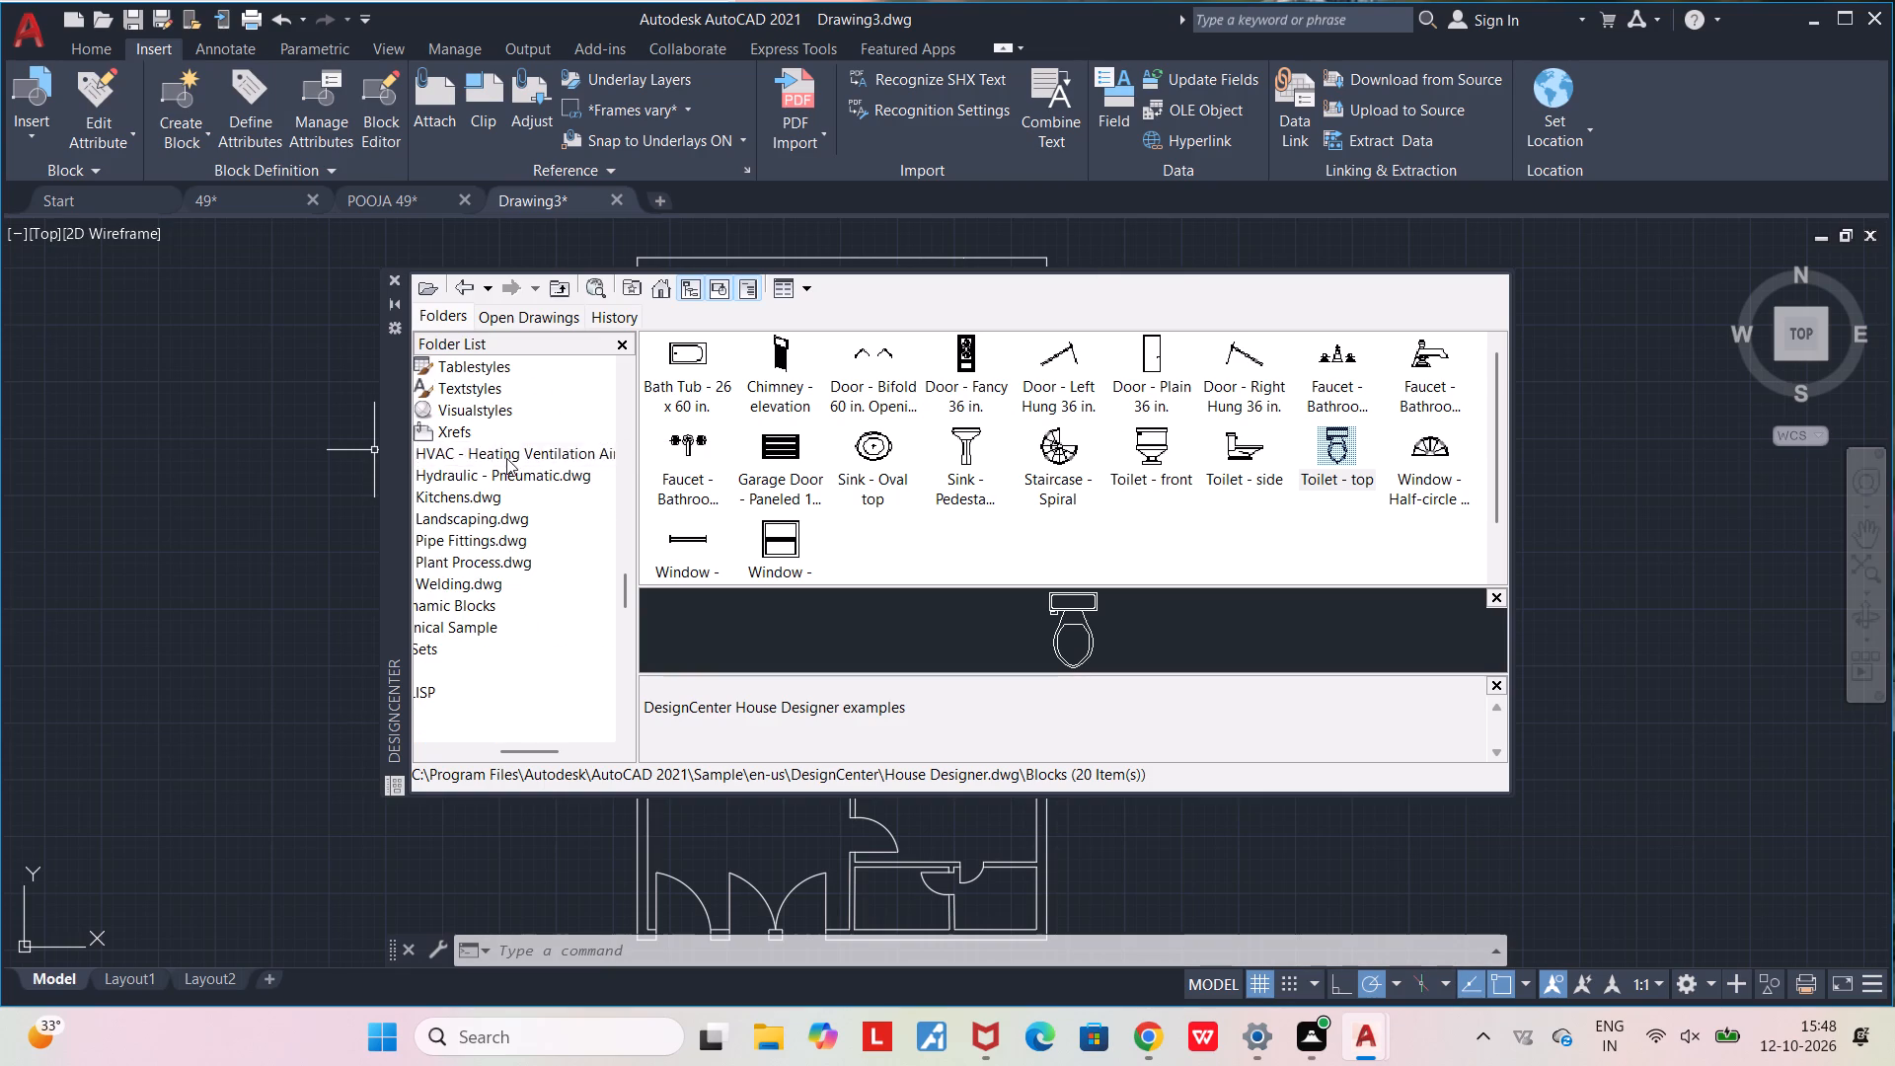
pyautogui.scroll(-2, 693, 450)
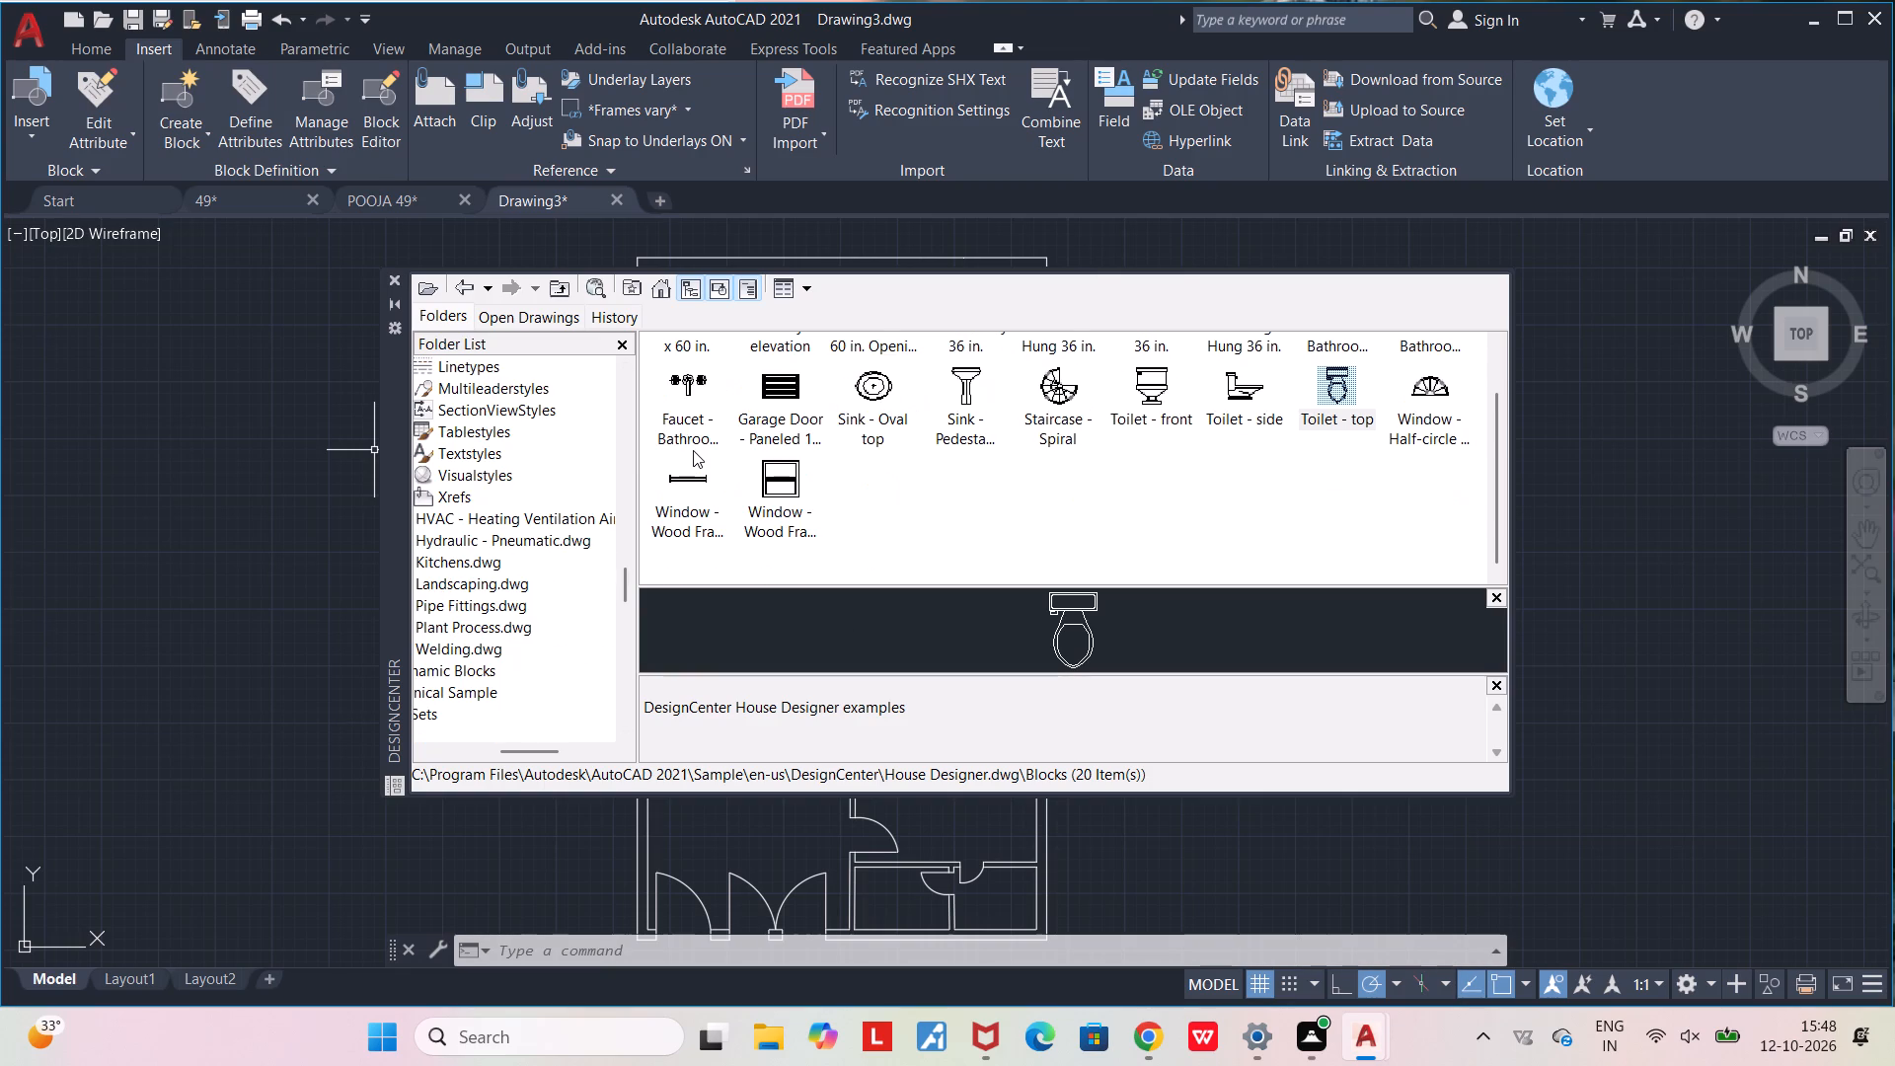
pyautogui.scroll(2, 693, 450)
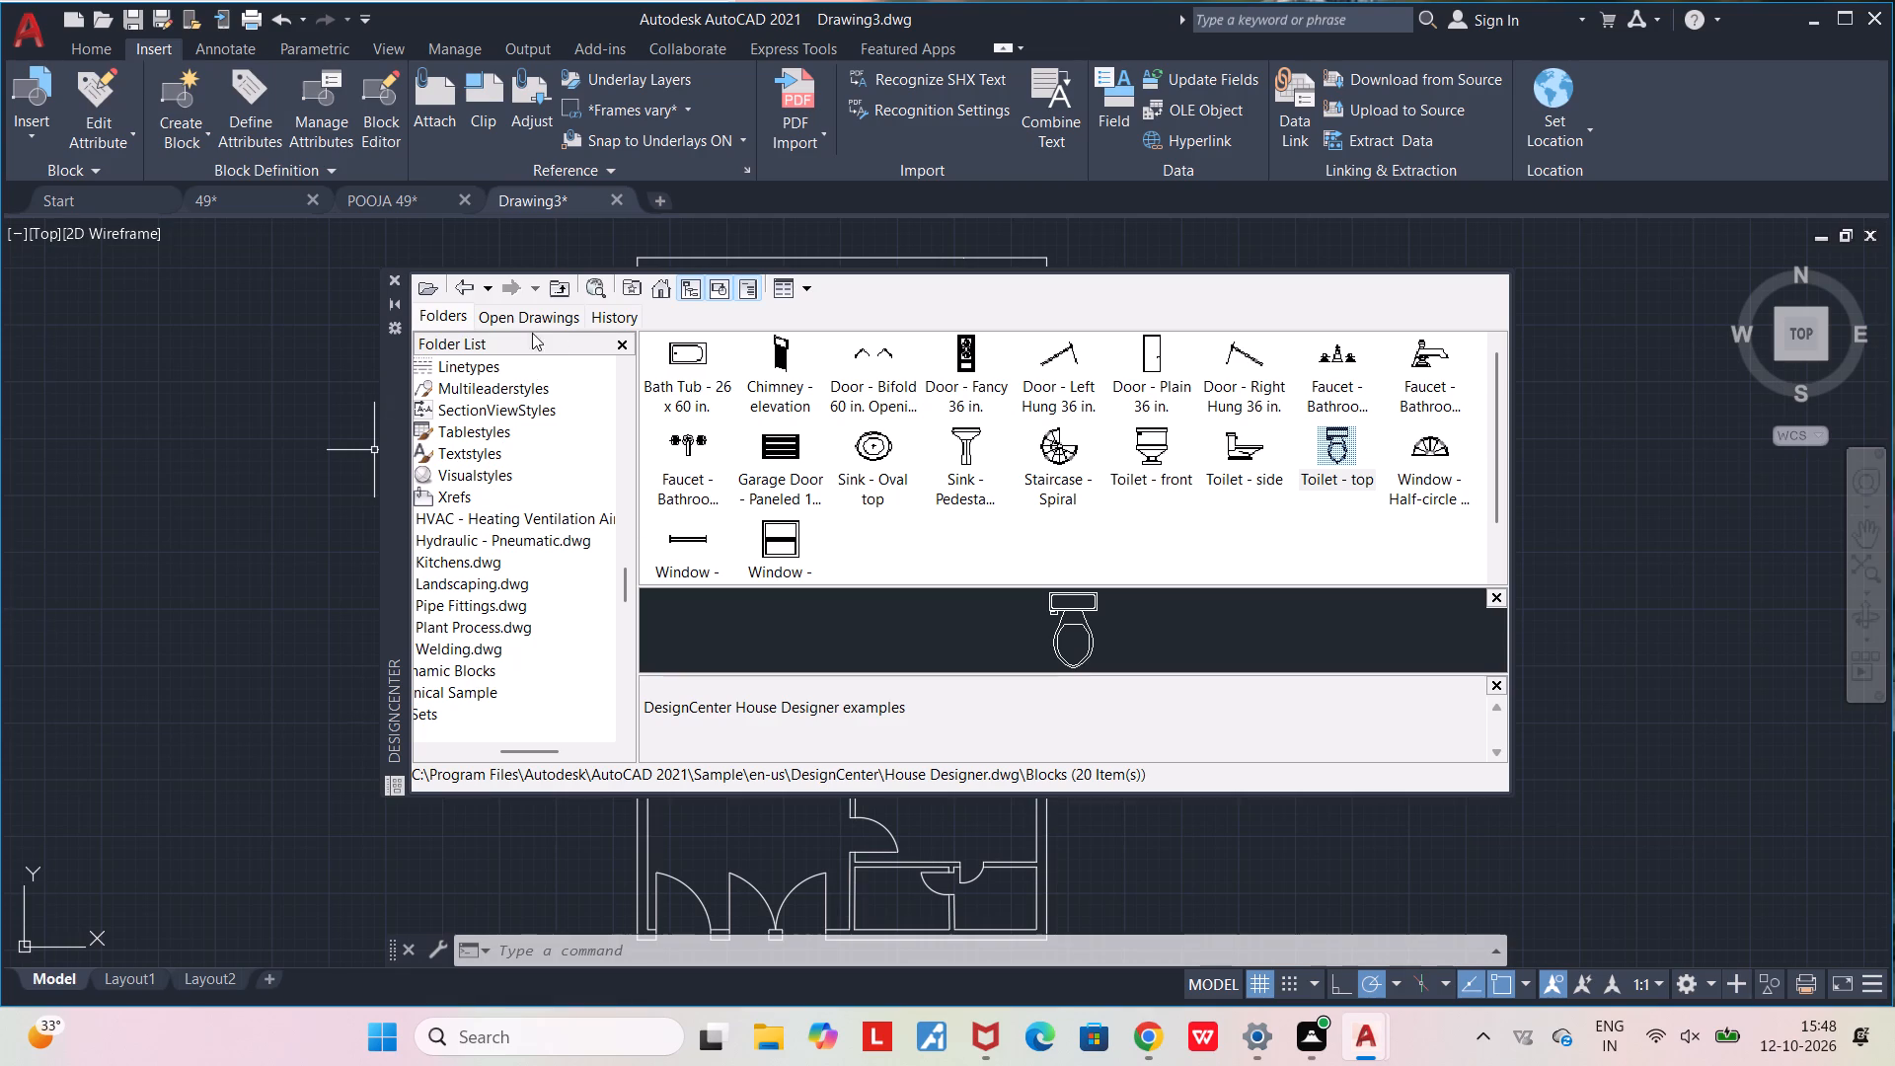
# Examine the HVAC and Hydraulic - Pneumatic.dwg samples in DesignCenter, including the latter's blocks and table styles.
pyautogui.click(527, 531)
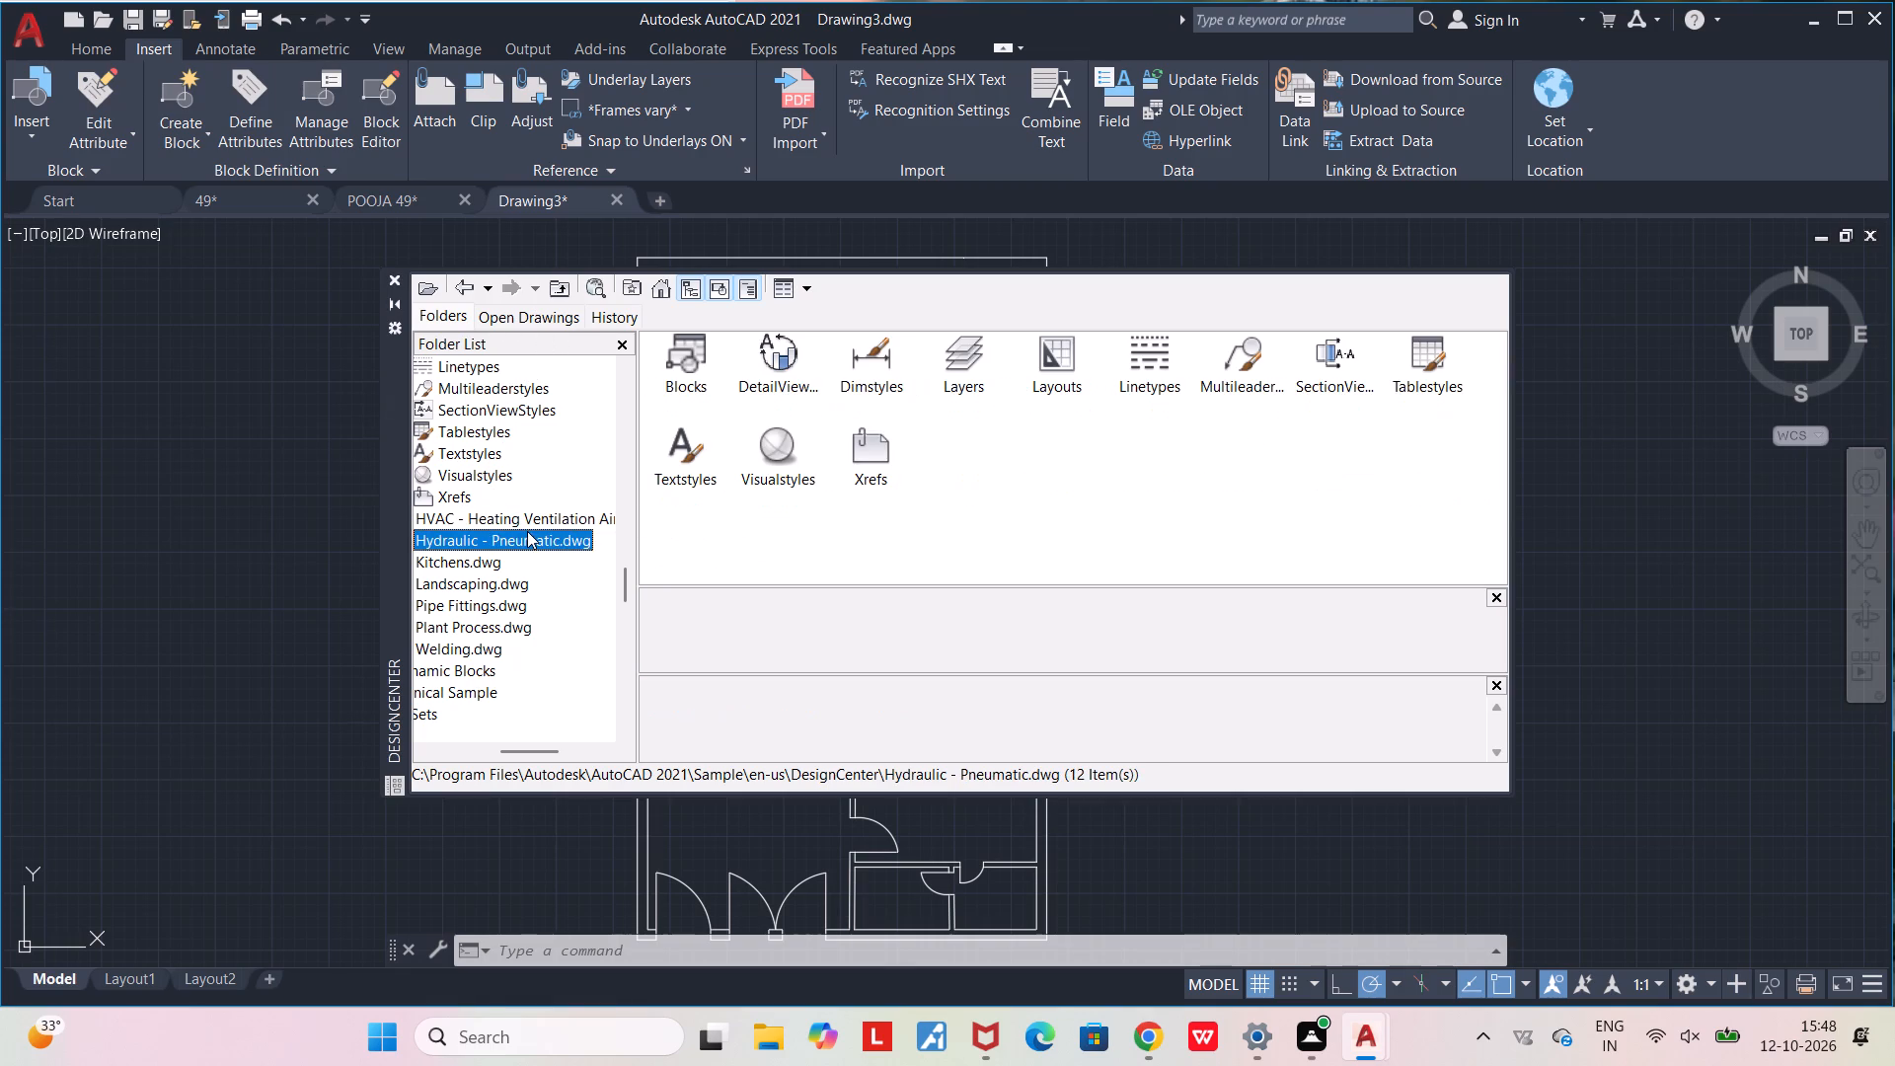
pyautogui.click(523, 523)
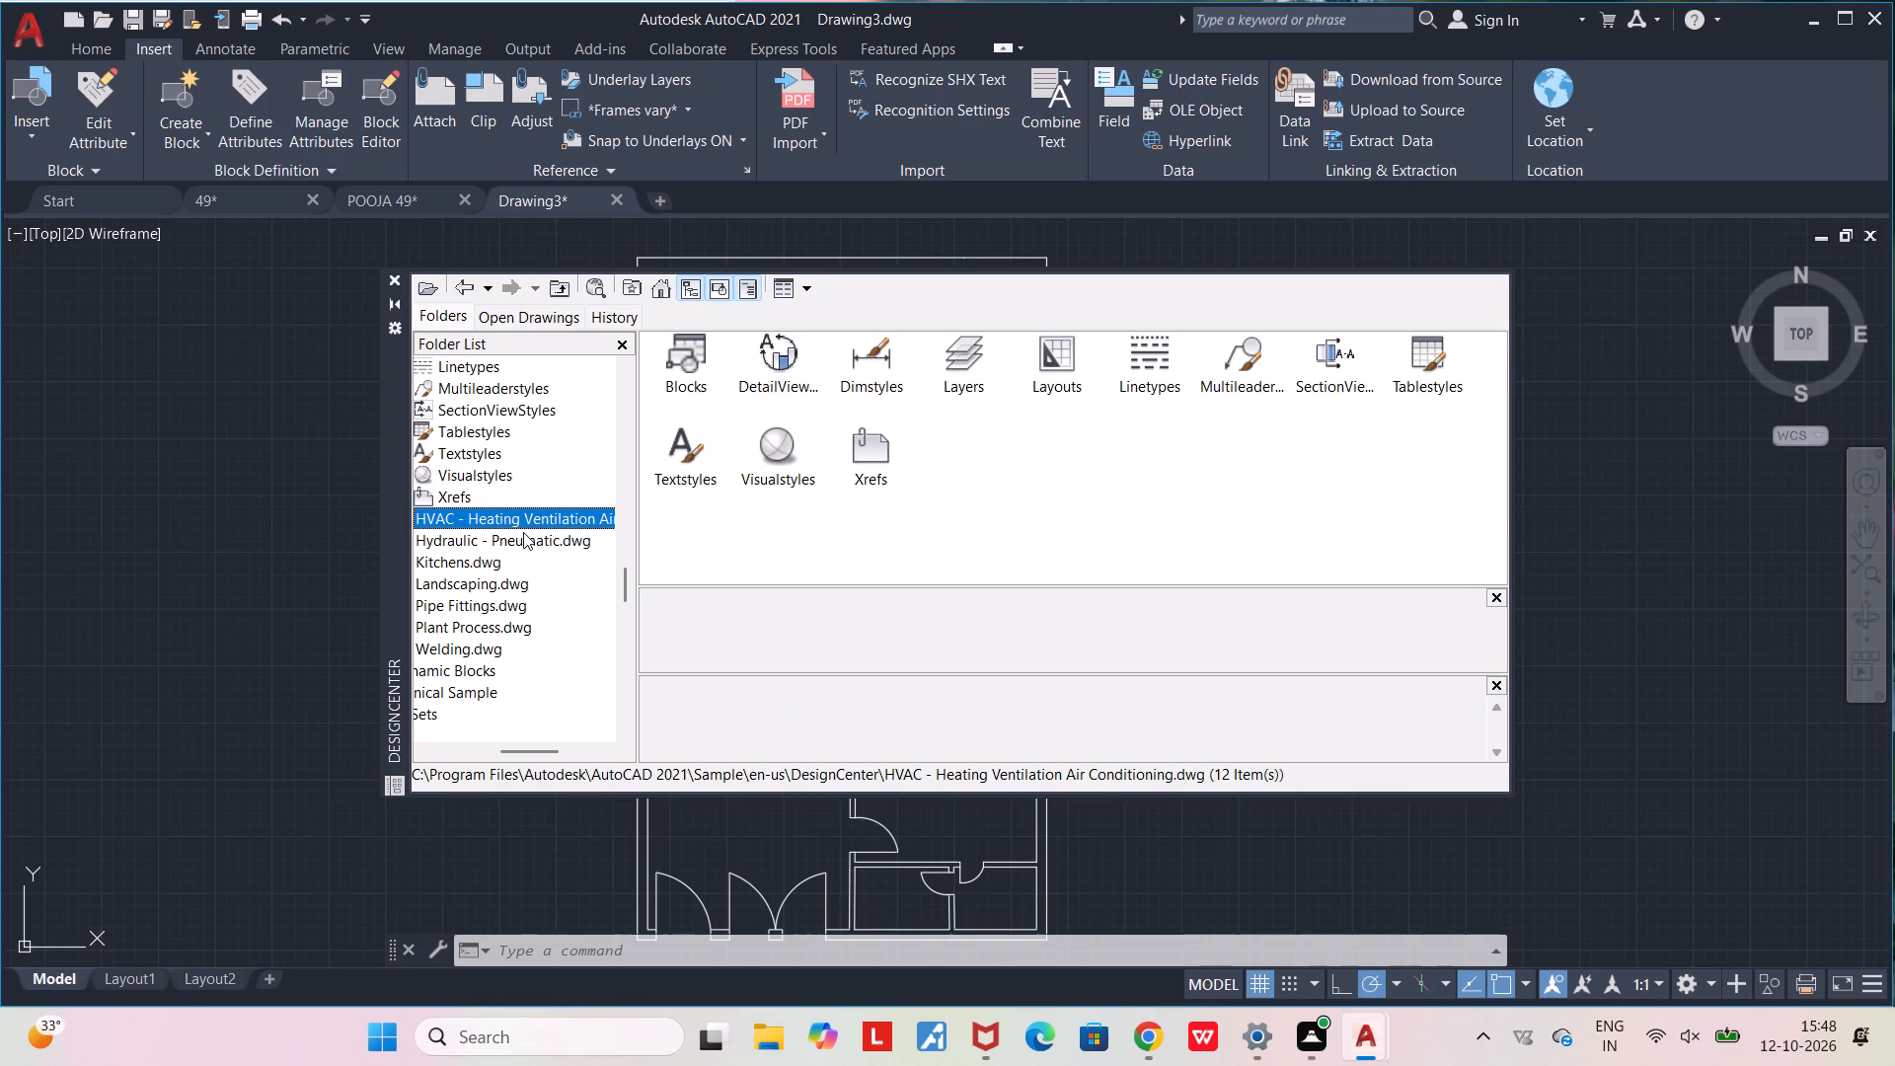
pyautogui.click(523, 536)
pyautogui.click(687, 354)
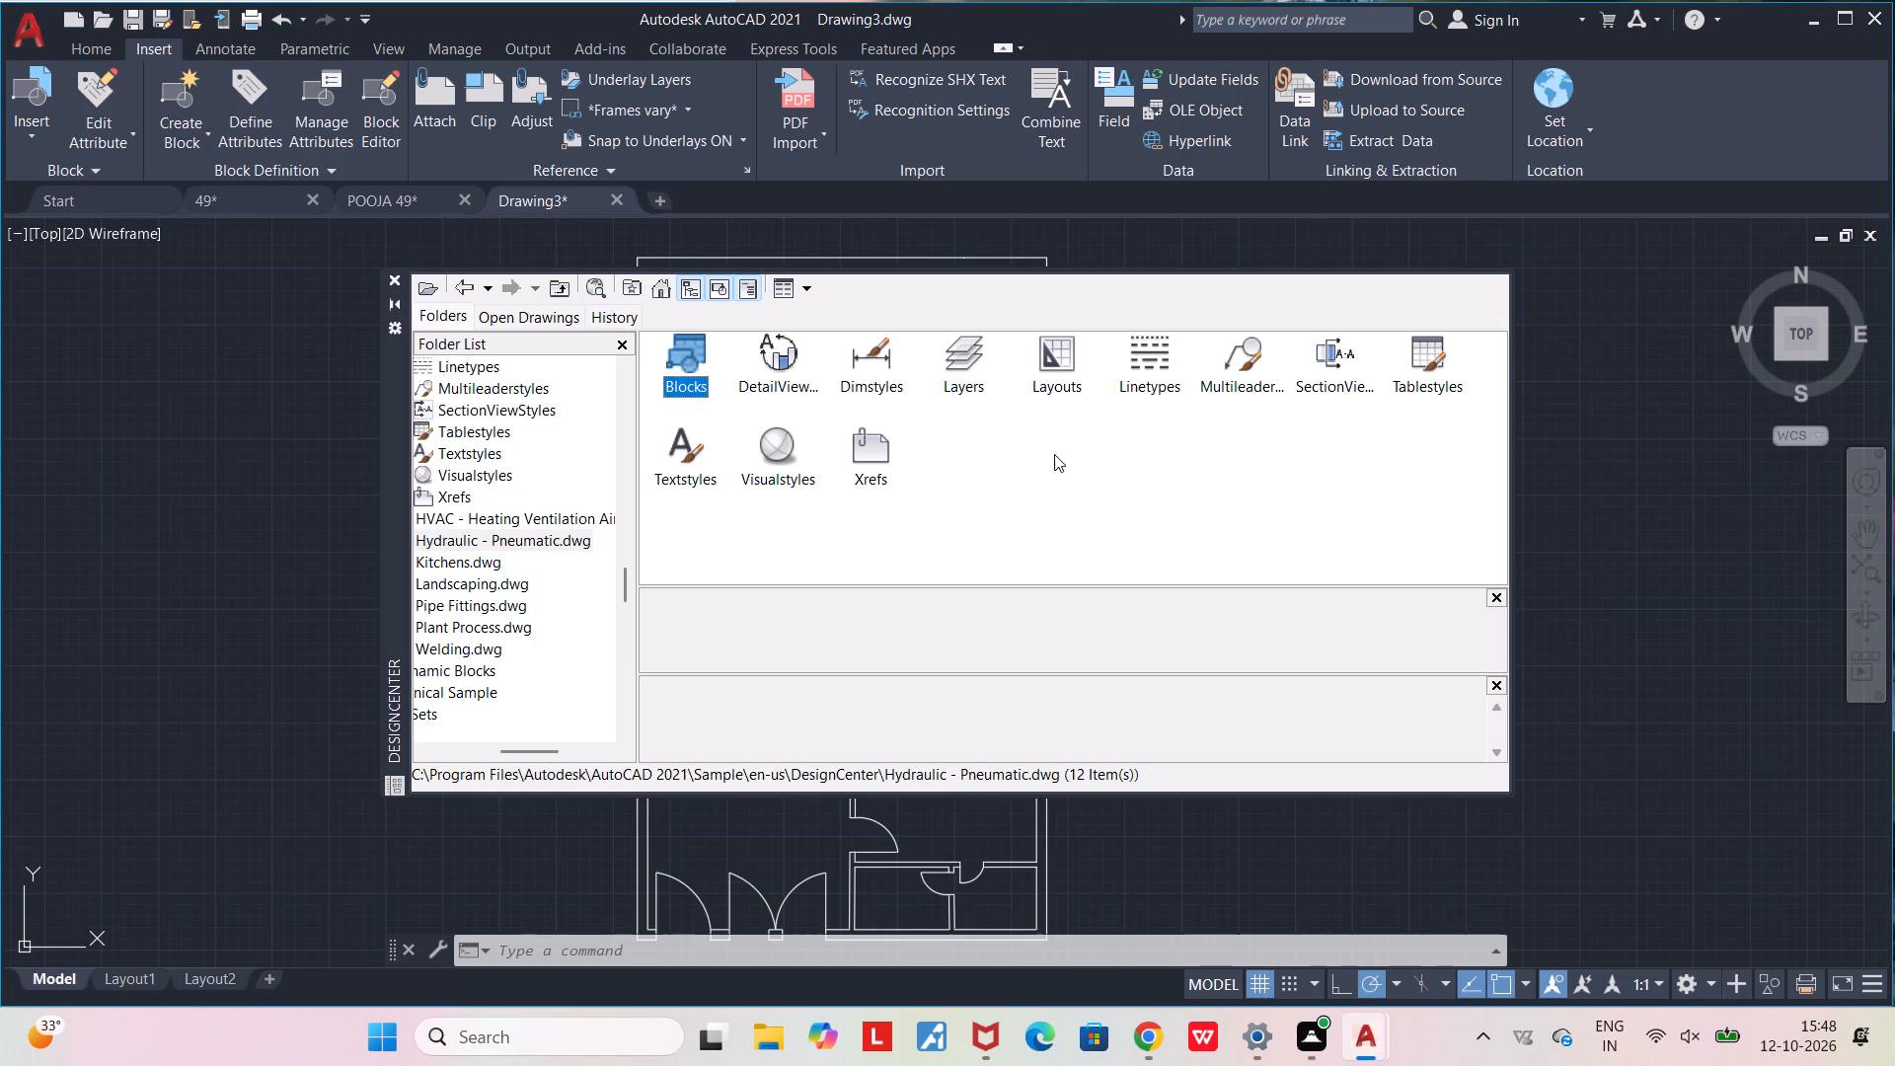
pyautogui.doubleClick(688, 383)
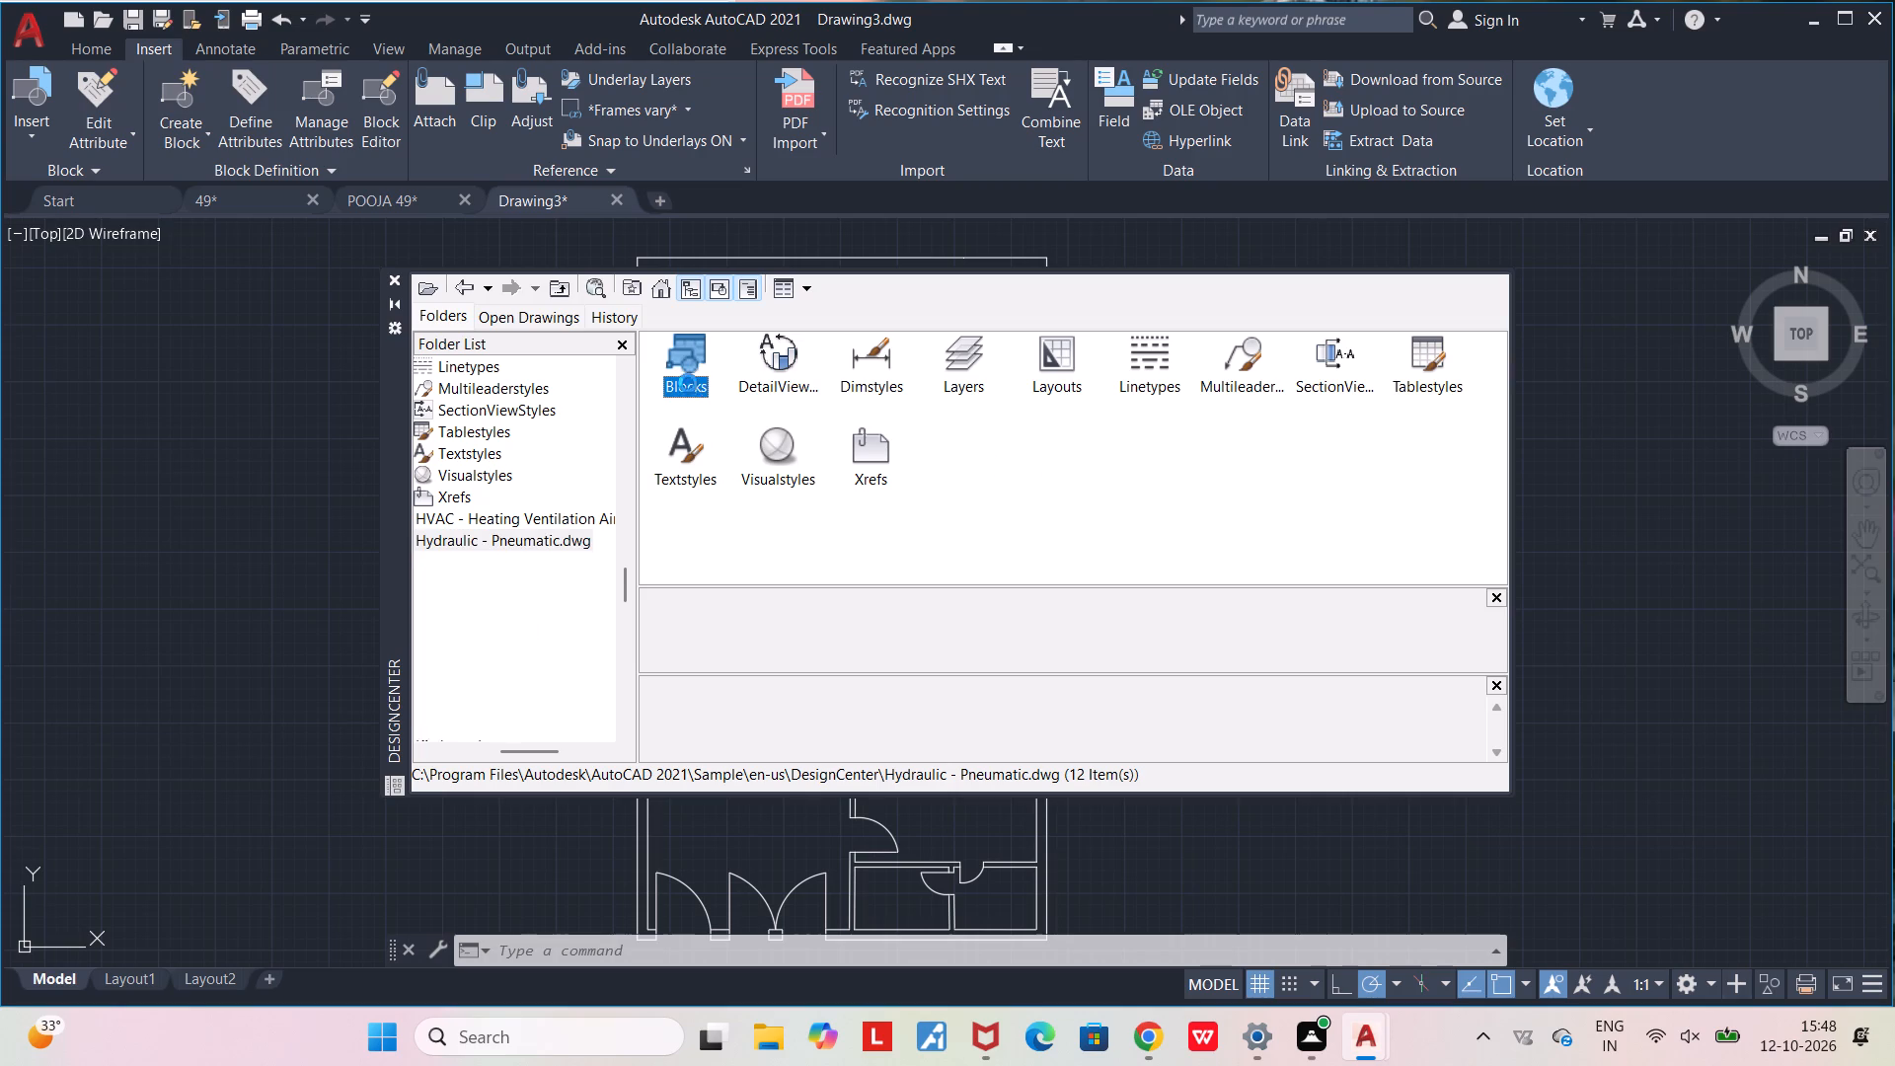
pyautogui.scroll(1, 825, 399)
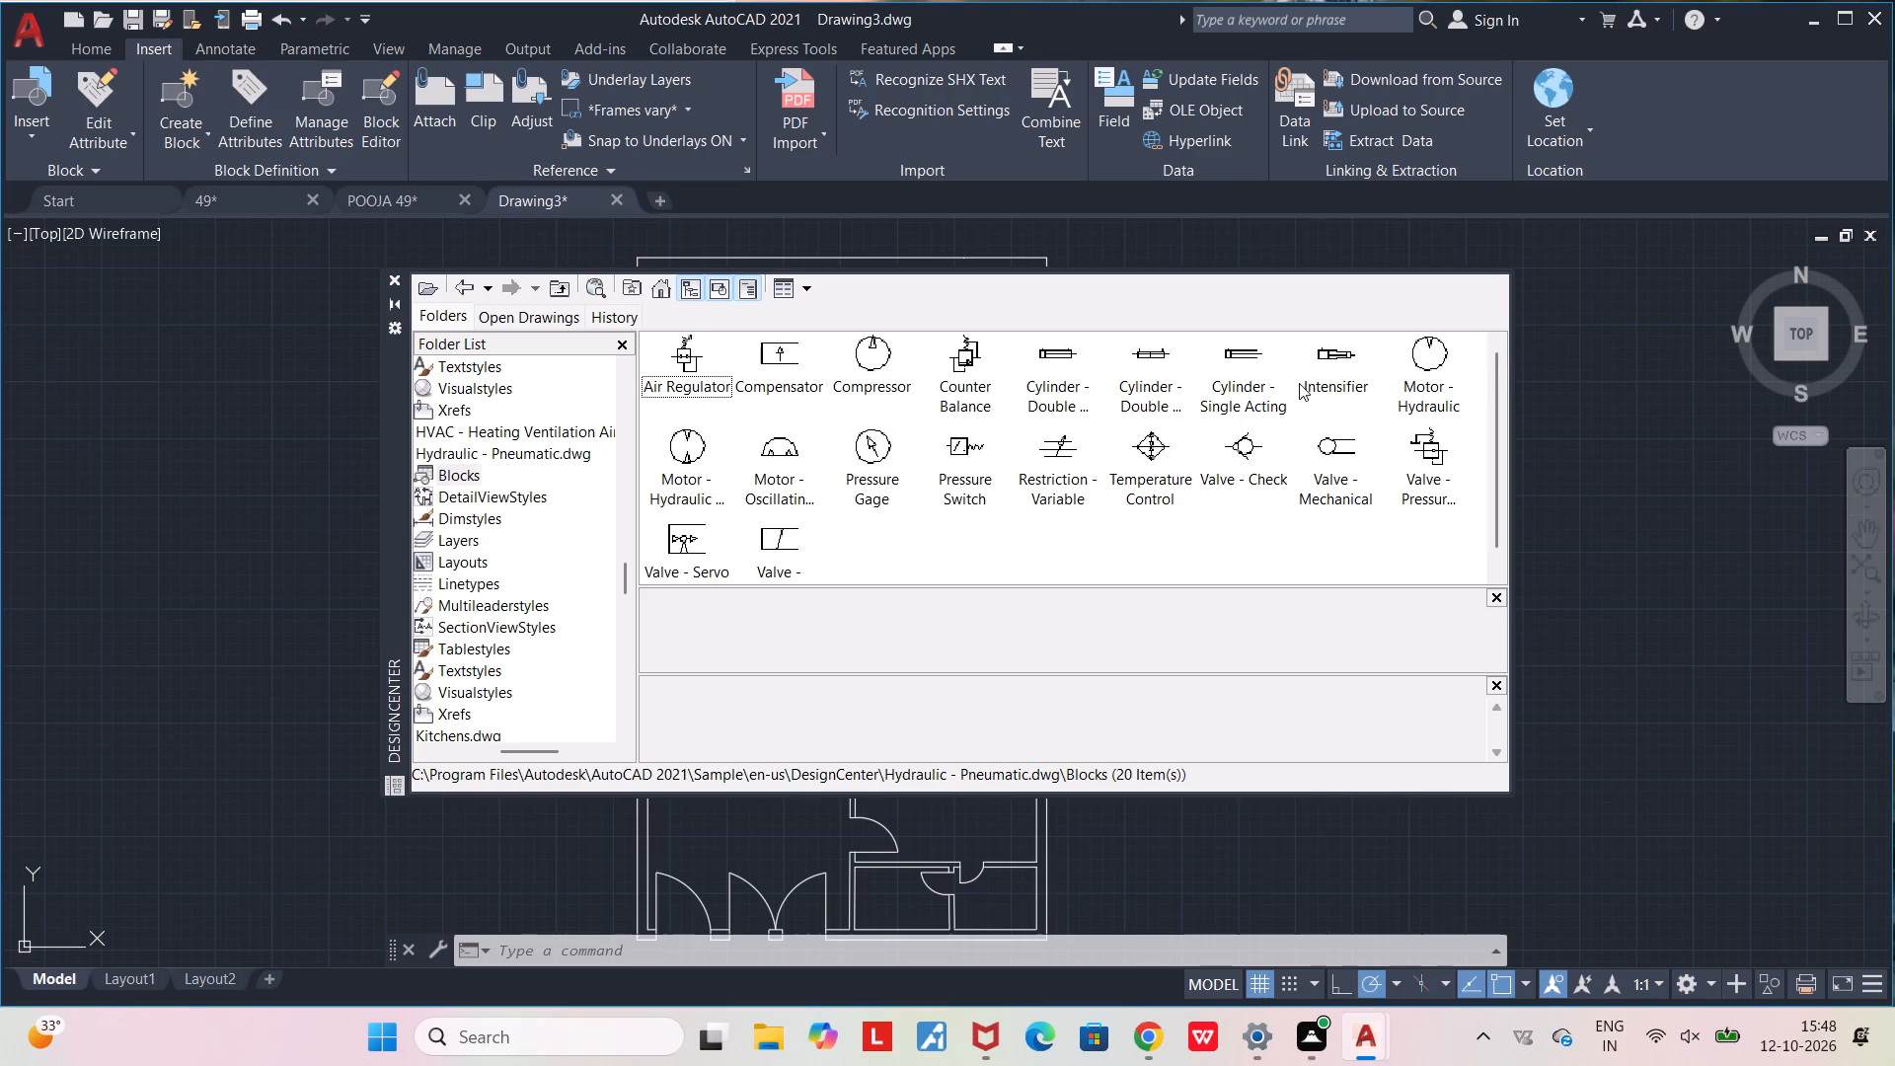
pyautogui.scroll(-1, 1244, 447)
pyautogui.doubleClick(535, 512)
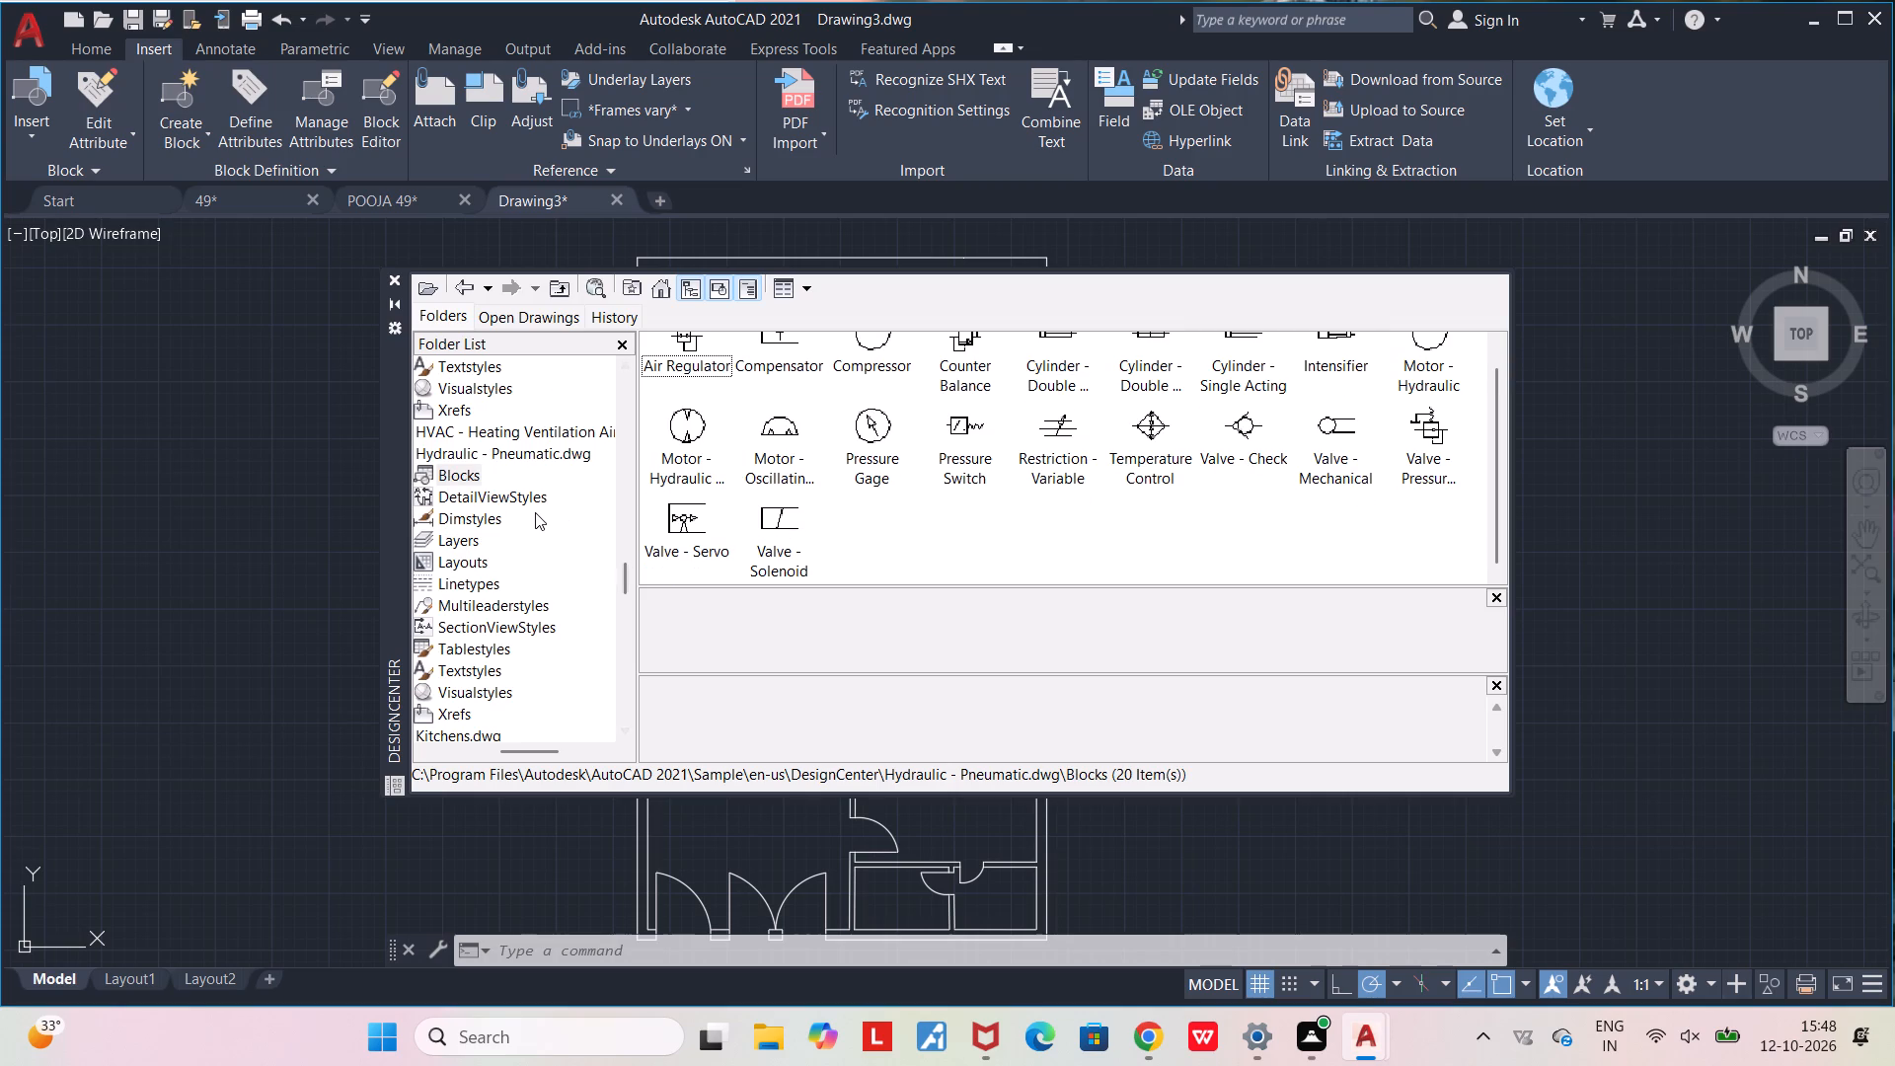
pyautogui.doubleClick(498, 650)
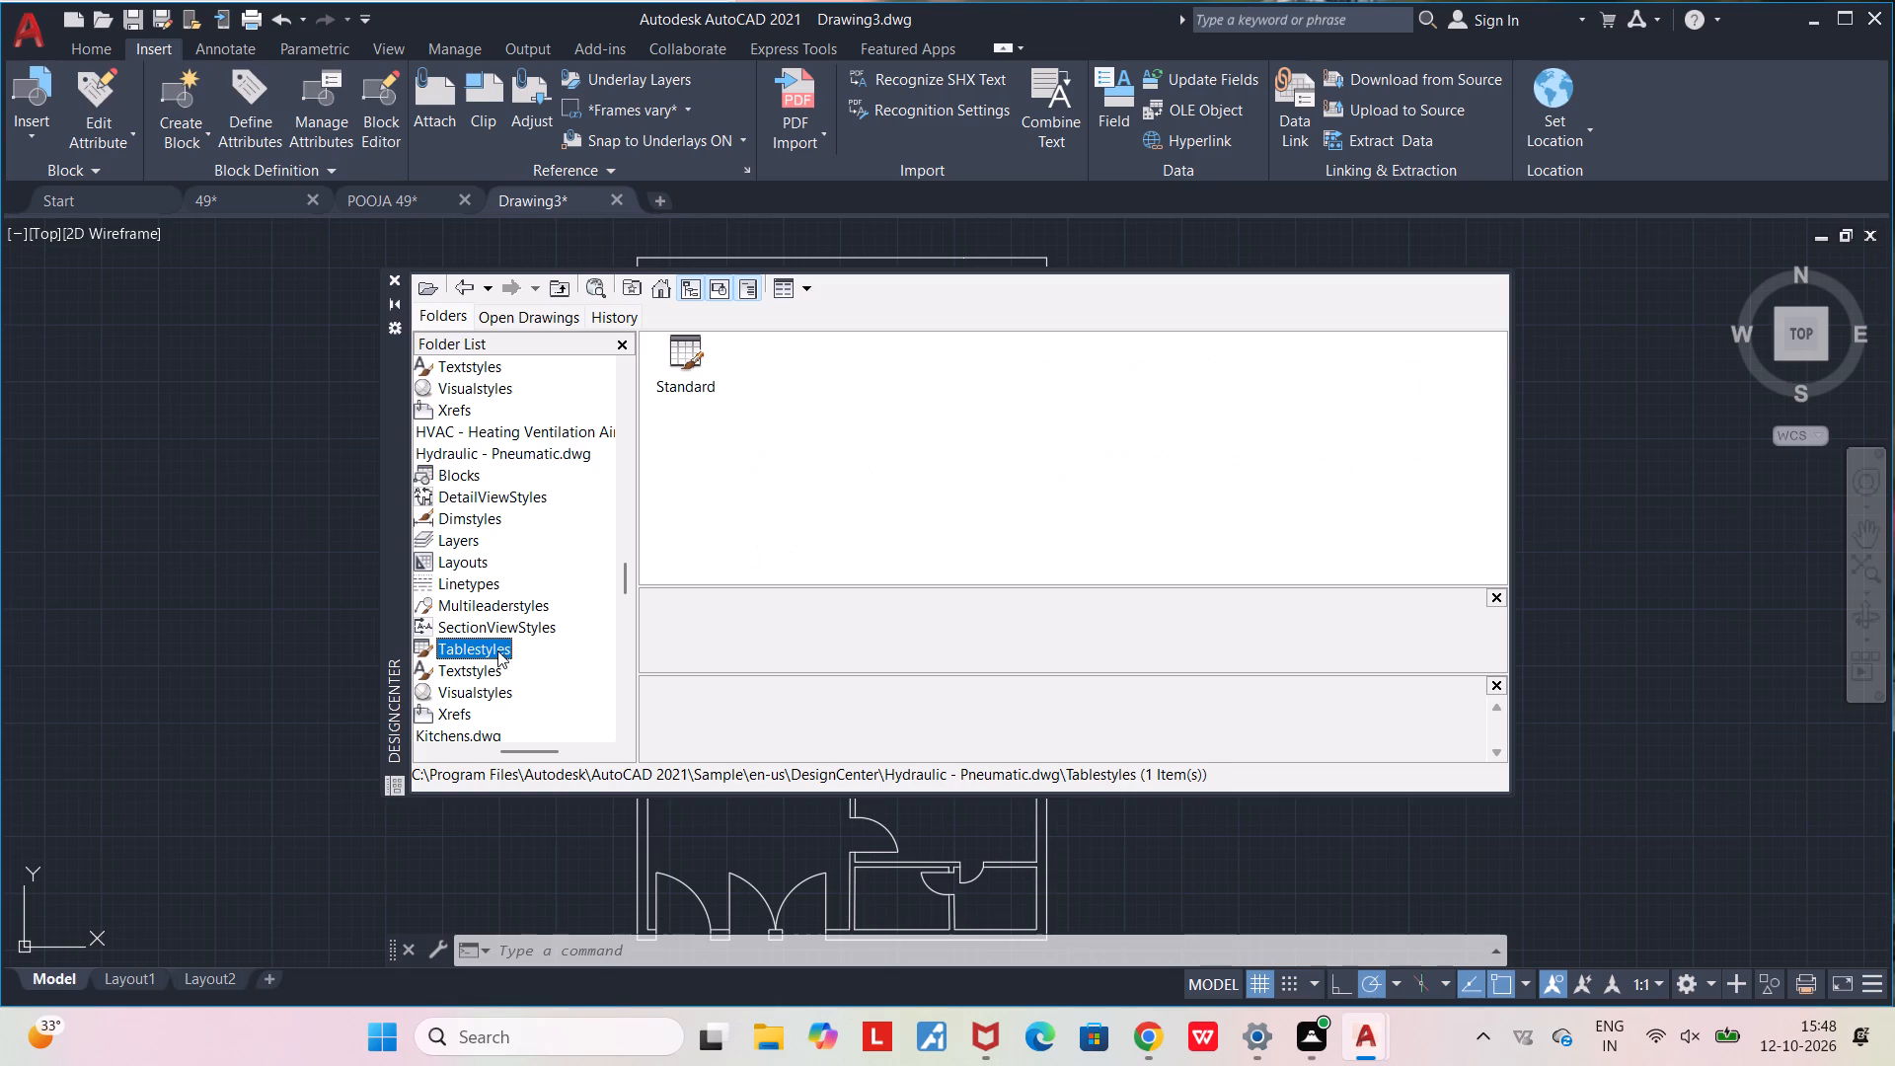
pyautogui.scroll(-3, 470, 689)
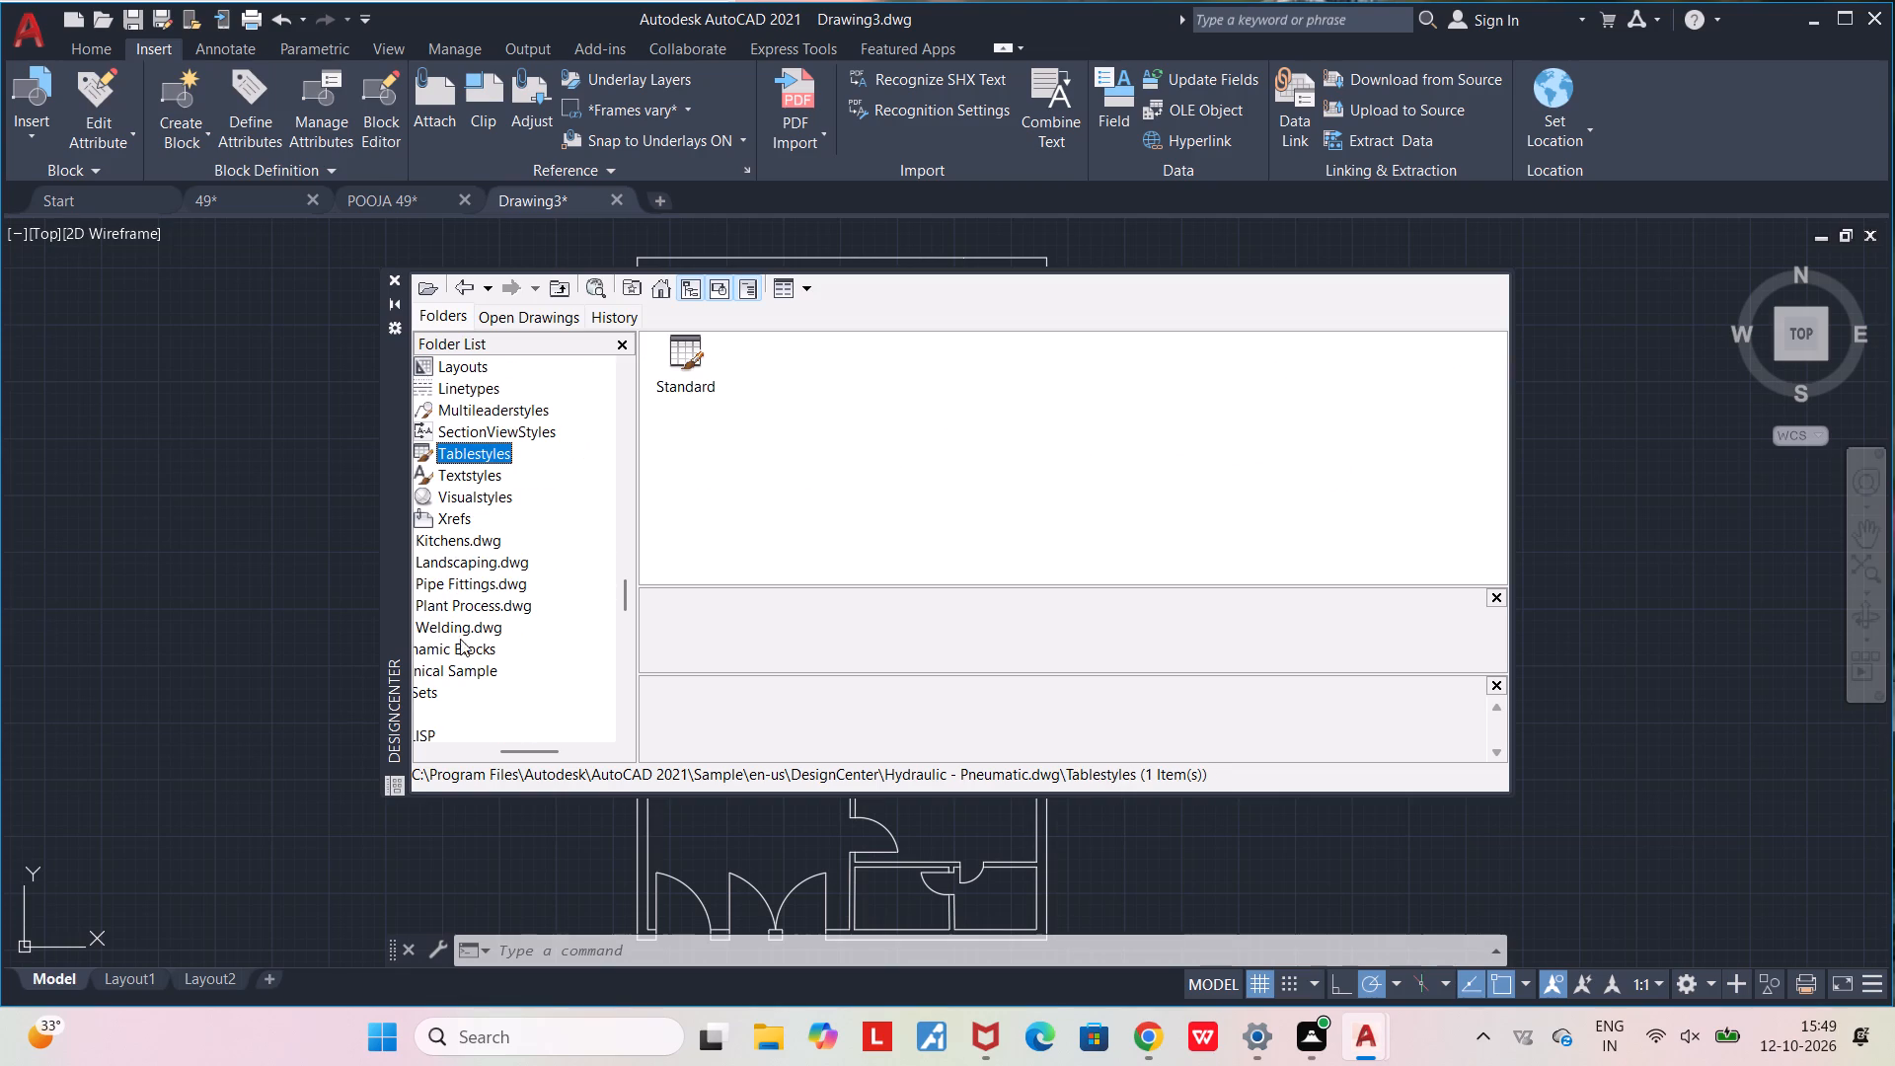
# Examine the Landscaping.dwg contents and the style, layer and layout categories of Hydraulic - Pneumatic.dwg.
pyautogui.click(488, 558)
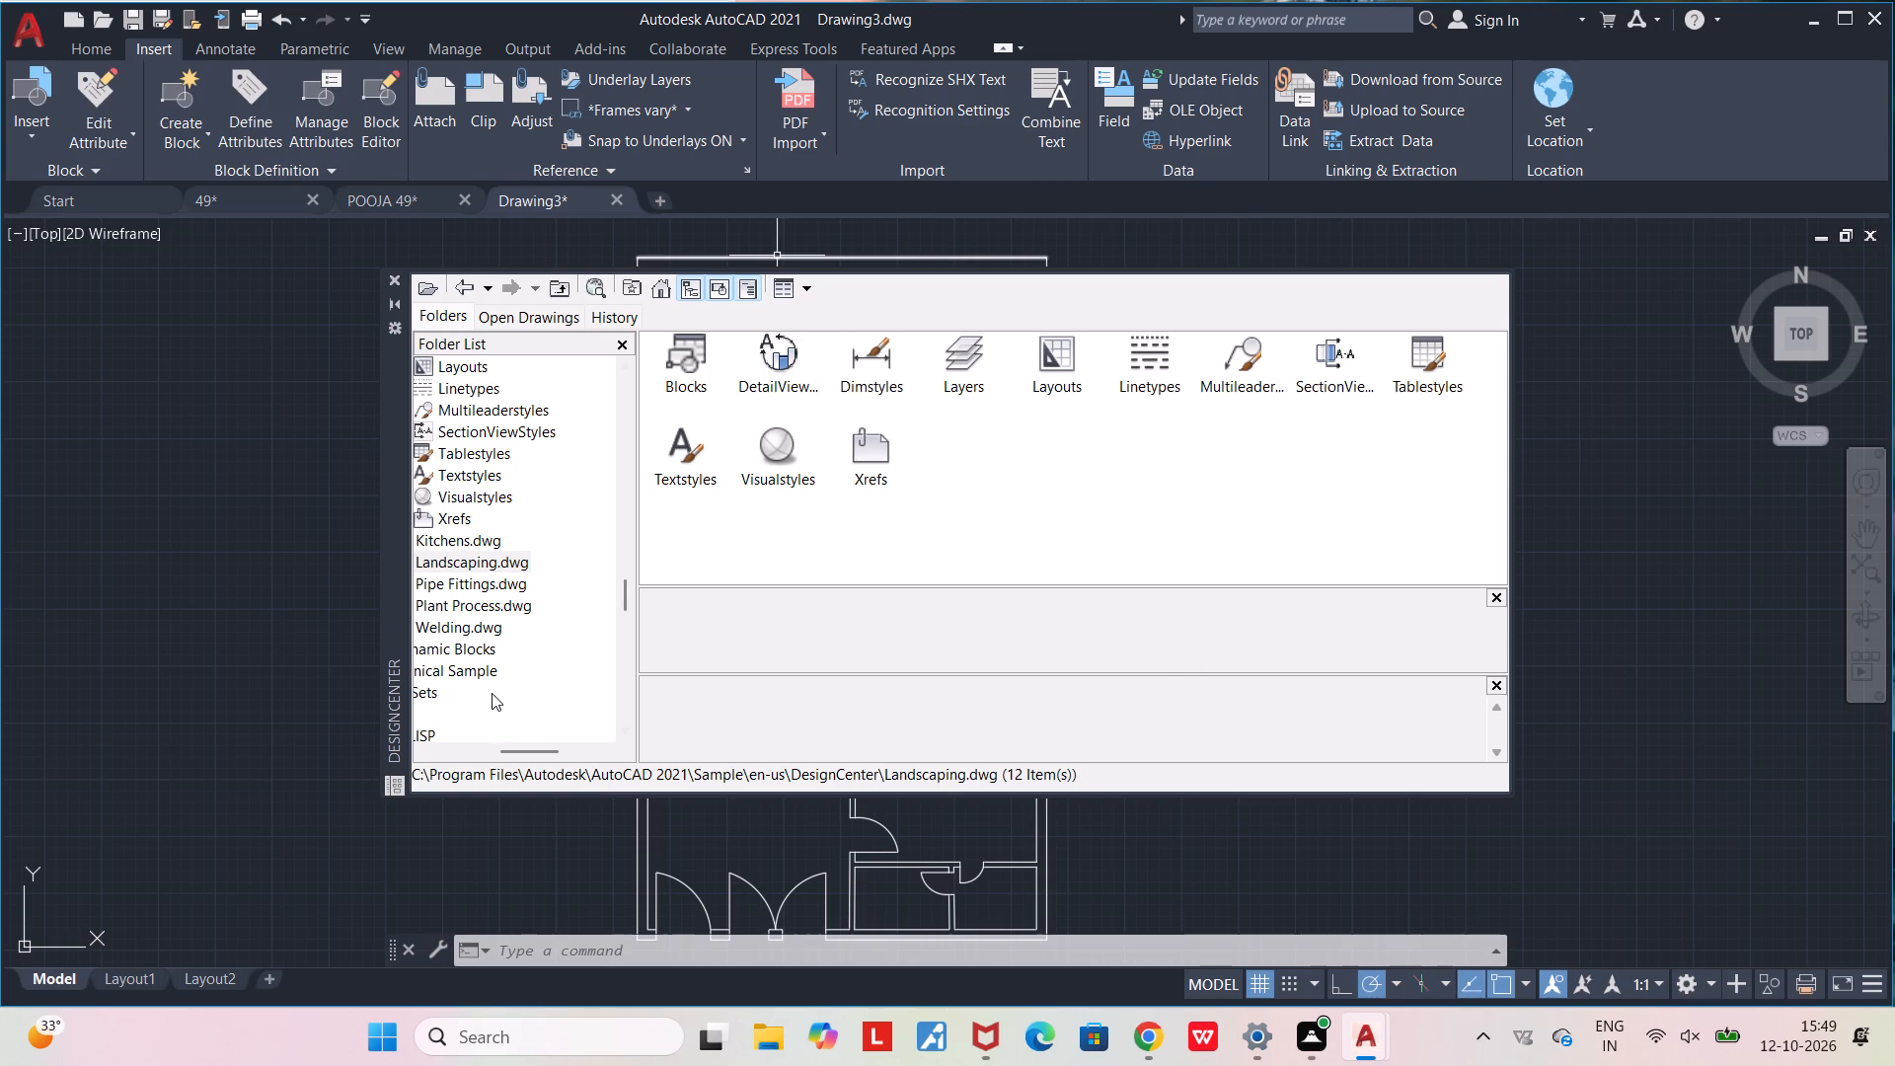
pyautogui.moveTo(534, 749); pyautogui.dragTo(493, 763)
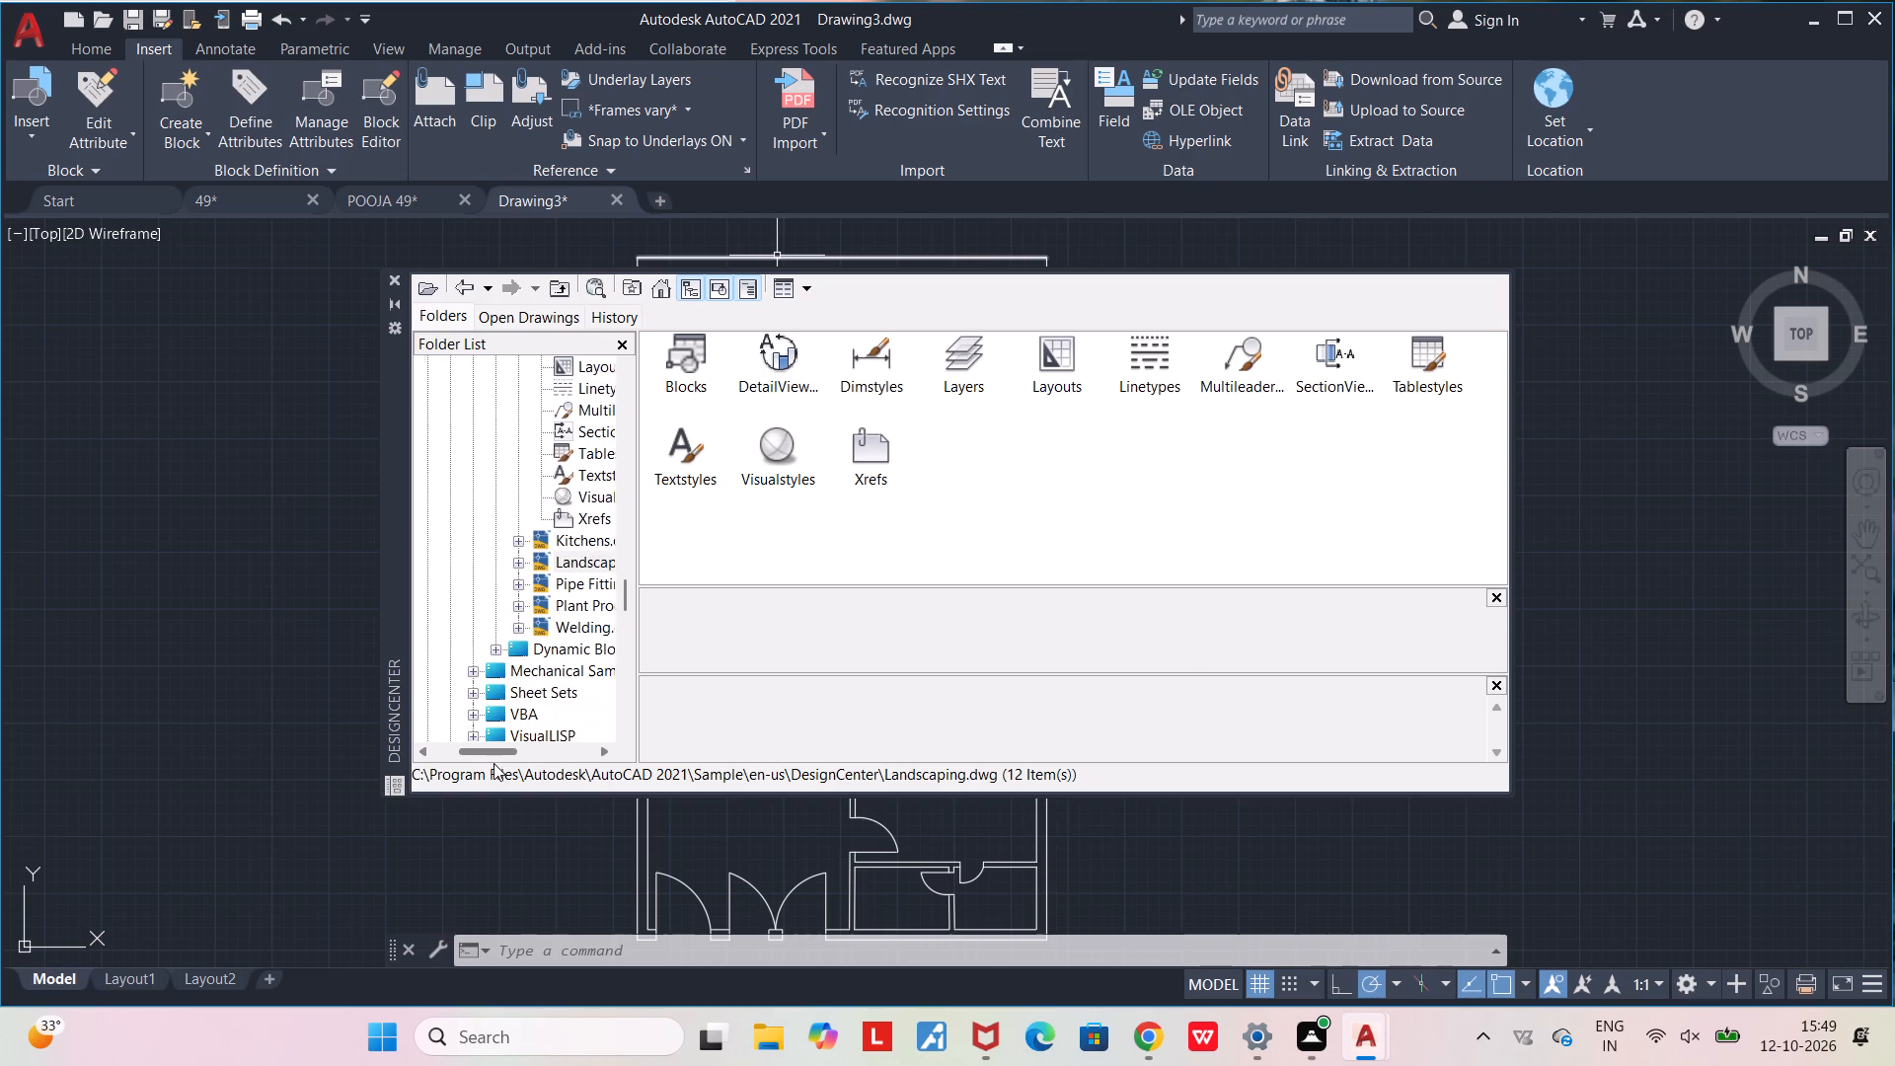
pyautogui.moveTo(493, 763); pyautogui.dragTo(513, 769)
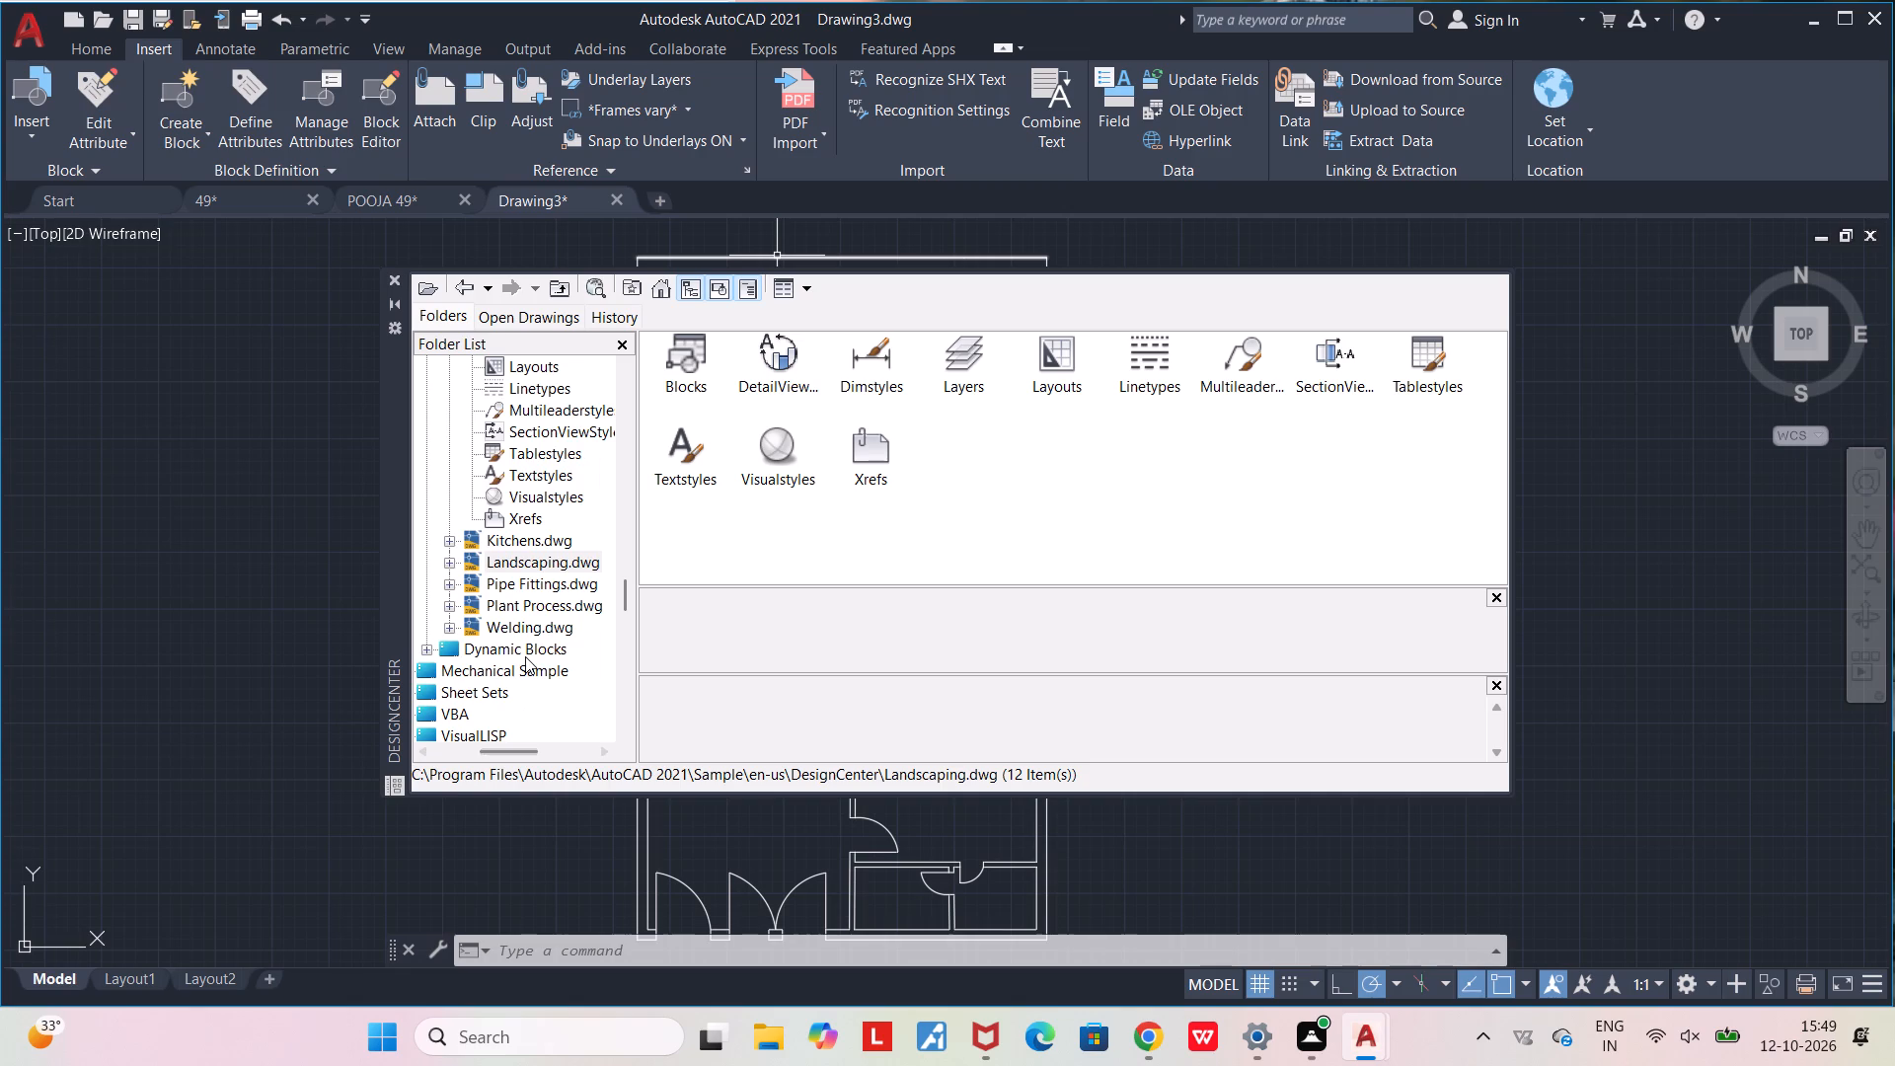
pyautogui.scroll(1, 525, 656)
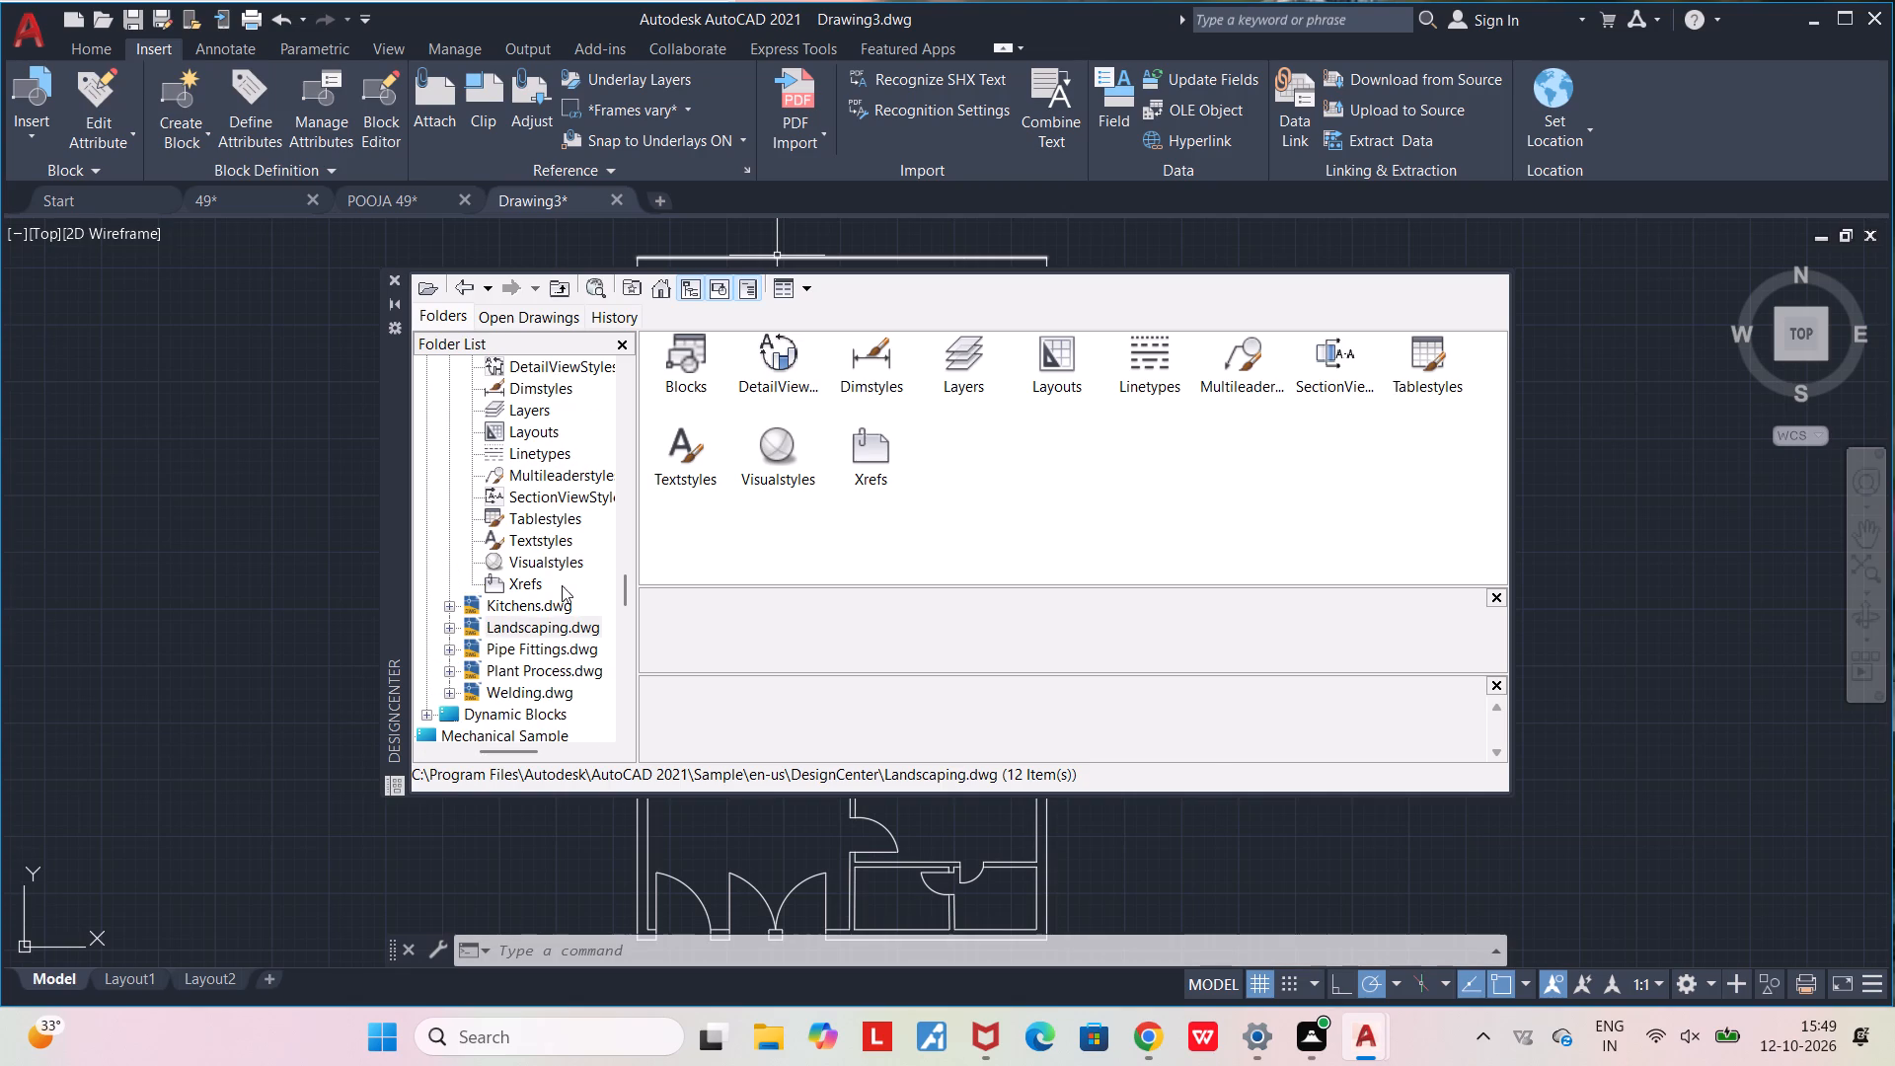
pyautogui.doubleClick(576, 565)
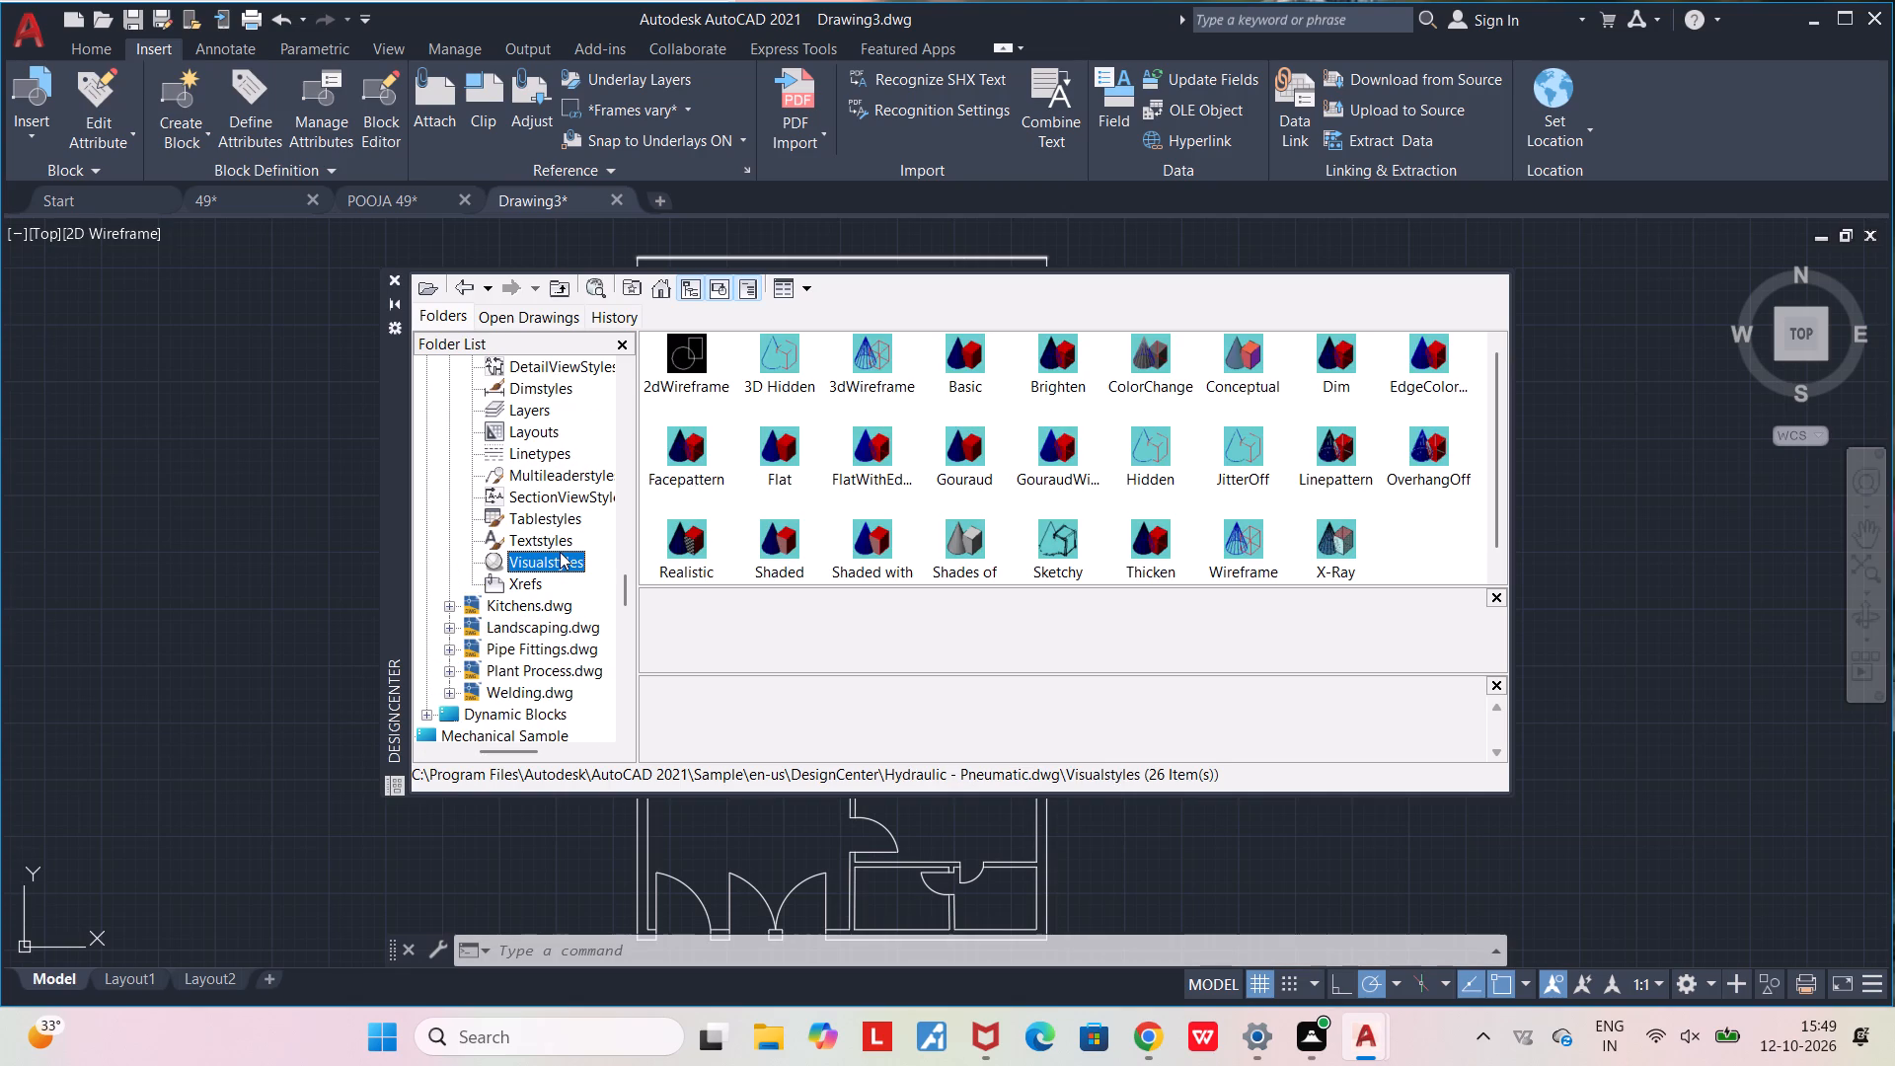
pyautogui.click(561, 542)
pyautogui.click(548, 510)
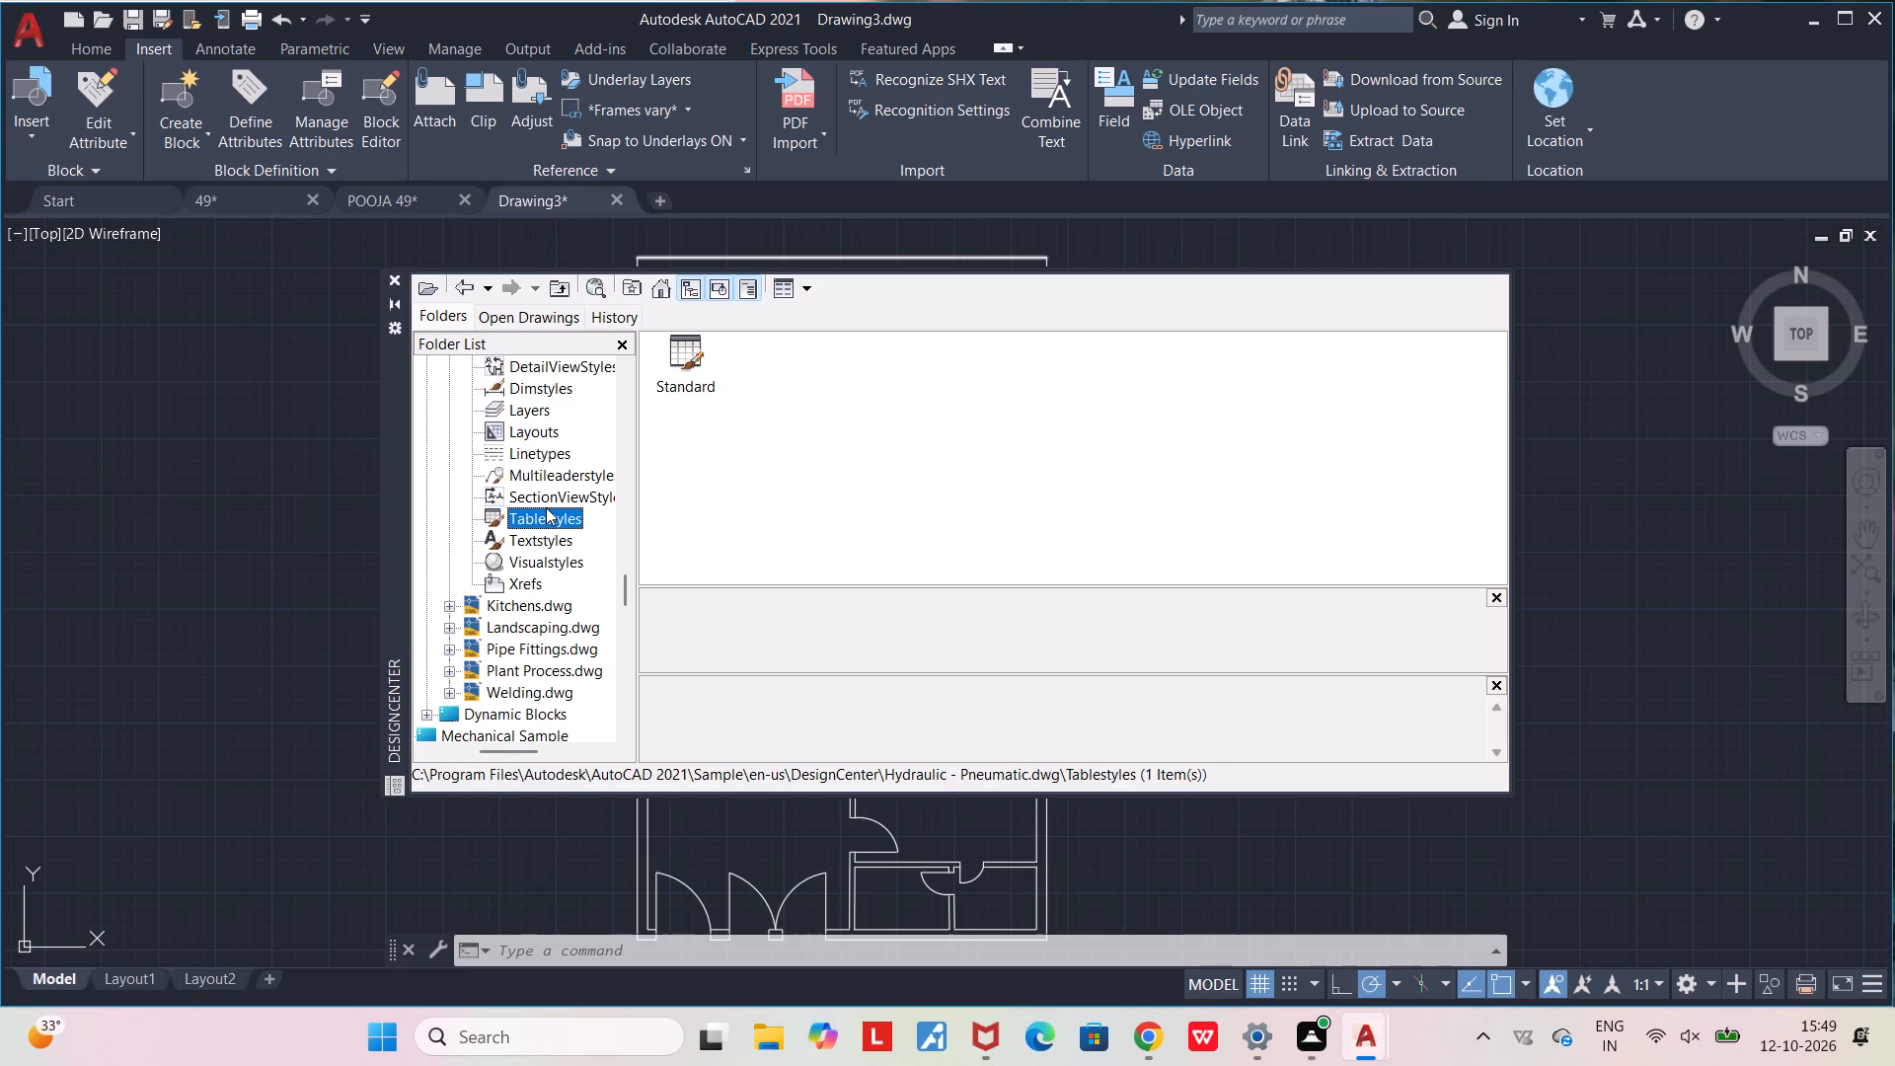
pyautogui.click(545, 498)
pyautogui.click(545, 485)
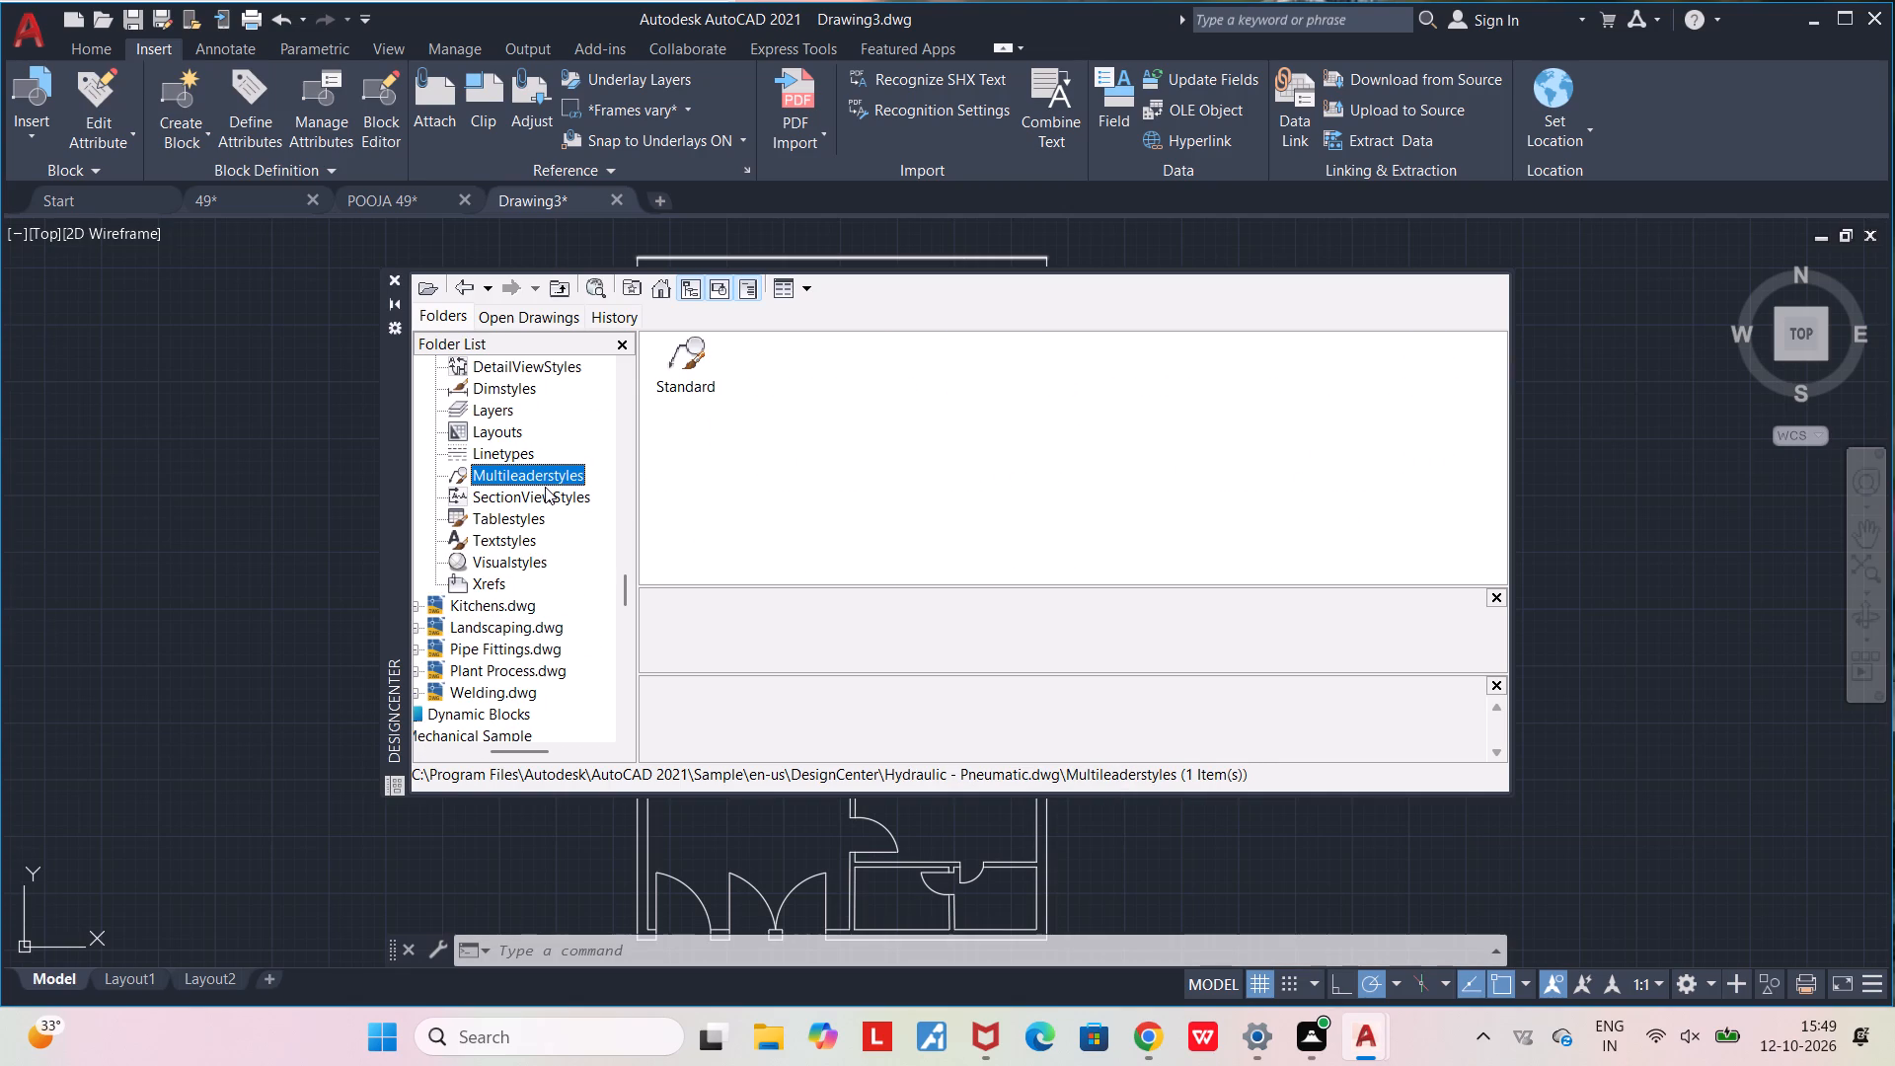
pyautogui.click(550, 447)
pyautogui.click(547, 426)
pyautogui.click(510, 399)
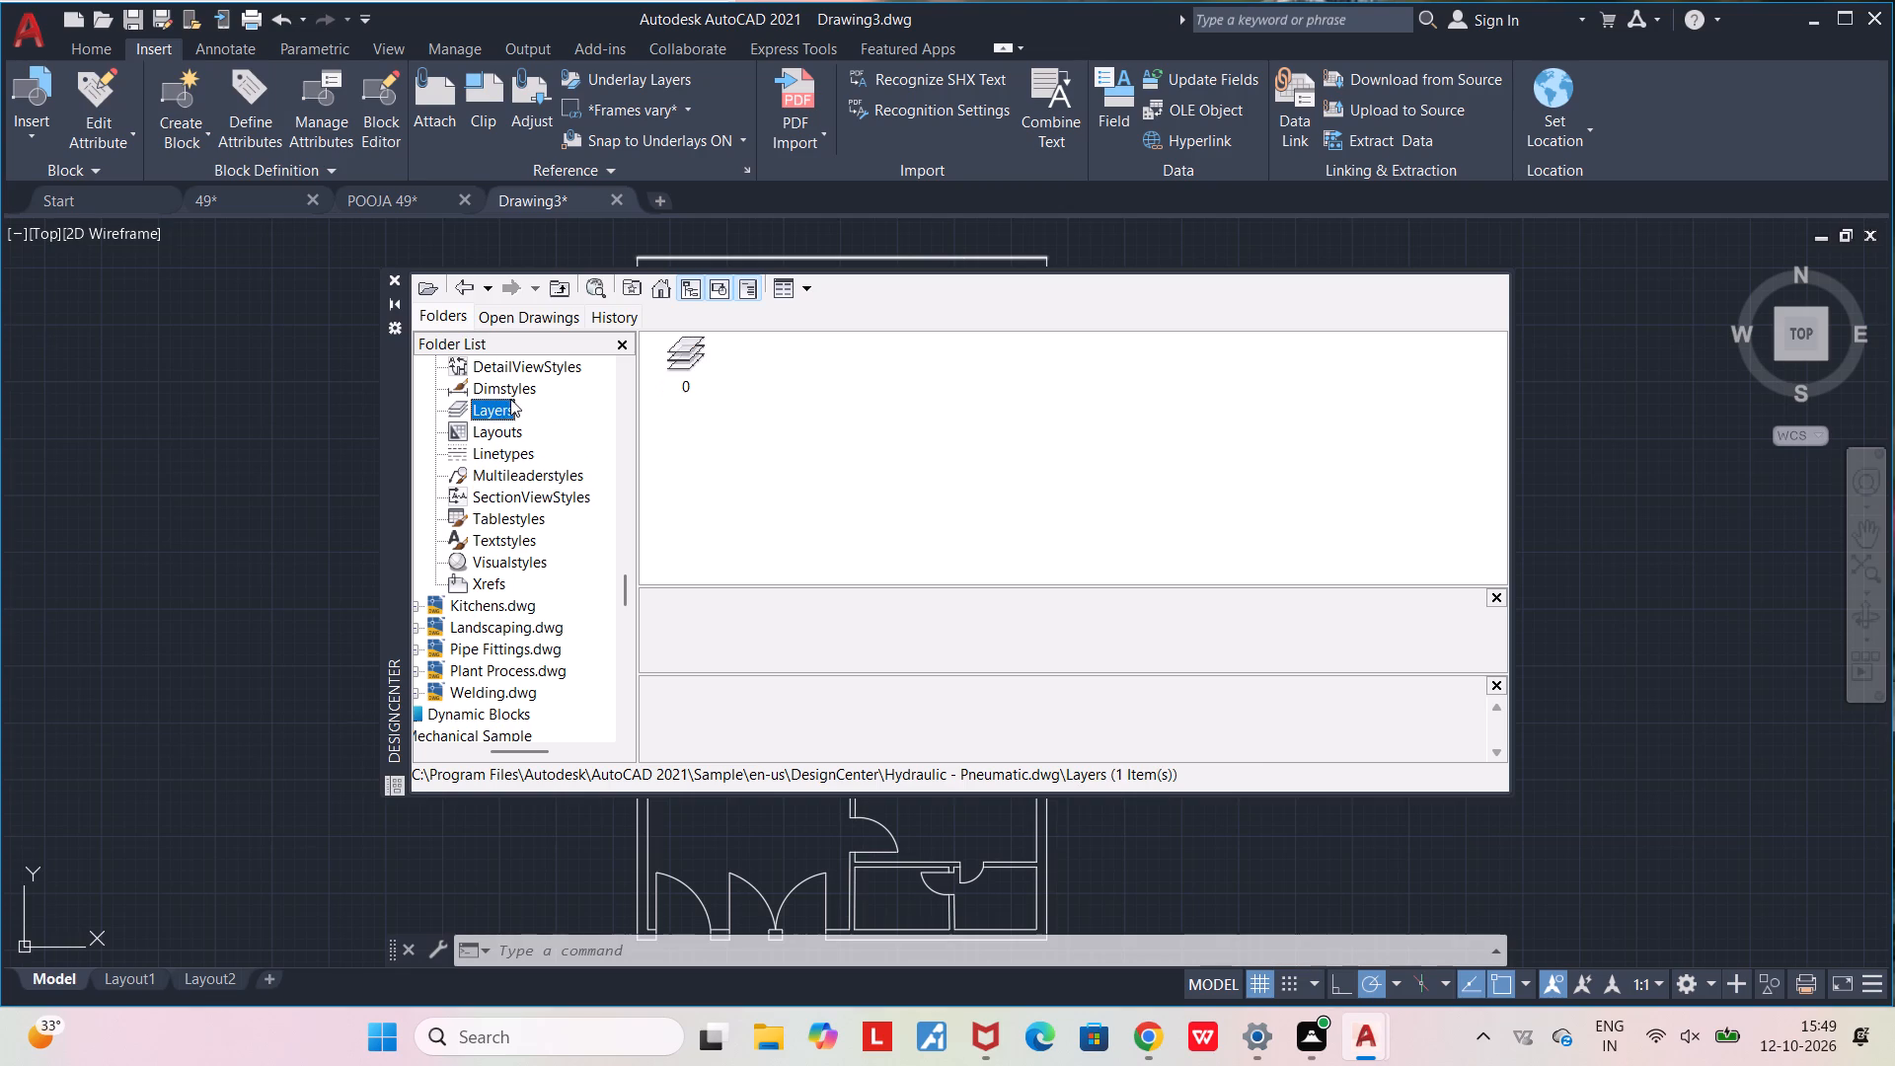
pyautogui.click(506, 383)
pyautogui.click(521, 360)
# Examine the blocks of the AutoCAD Textstyles and Linetypes.dwg and Analog Integrated Circuits.dwg samples in DesignCenter.
pyautogui.scroll(3, 519, 418)
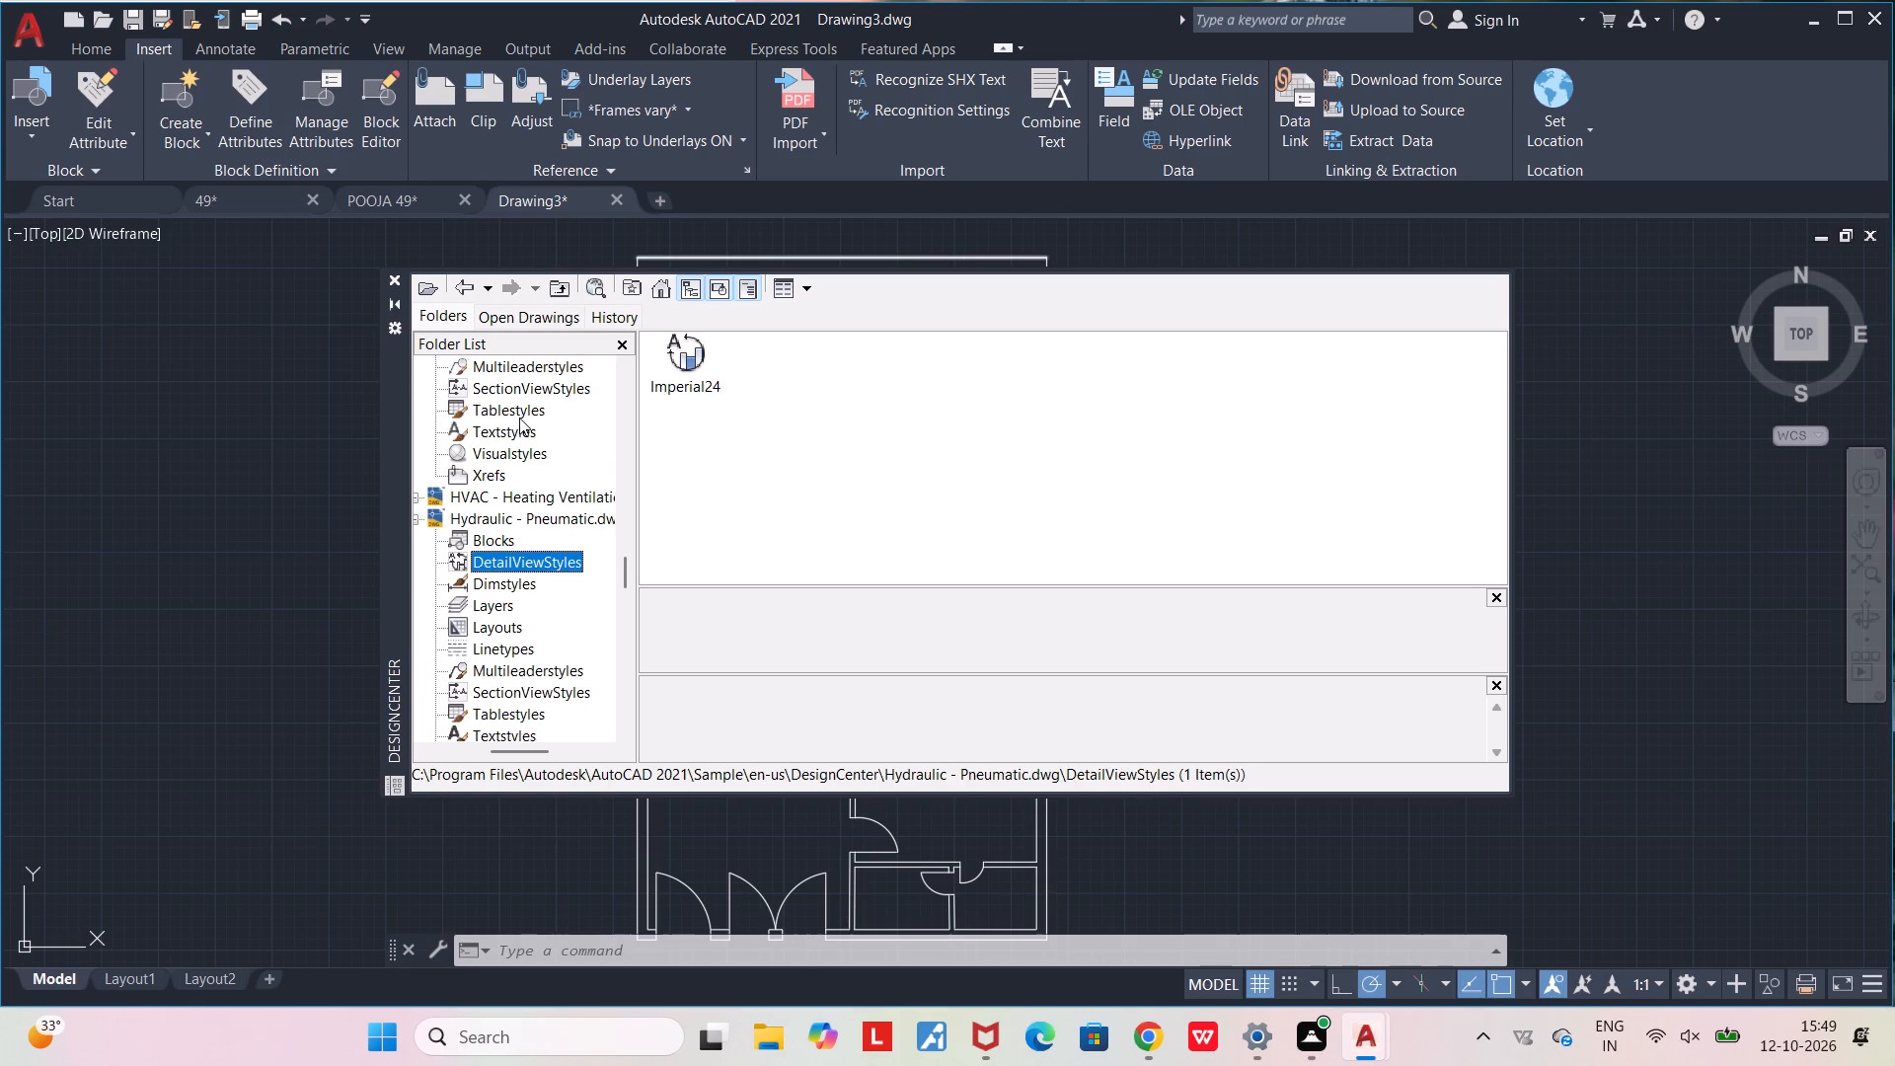
pyautogui.scroll(12, 519, 428)
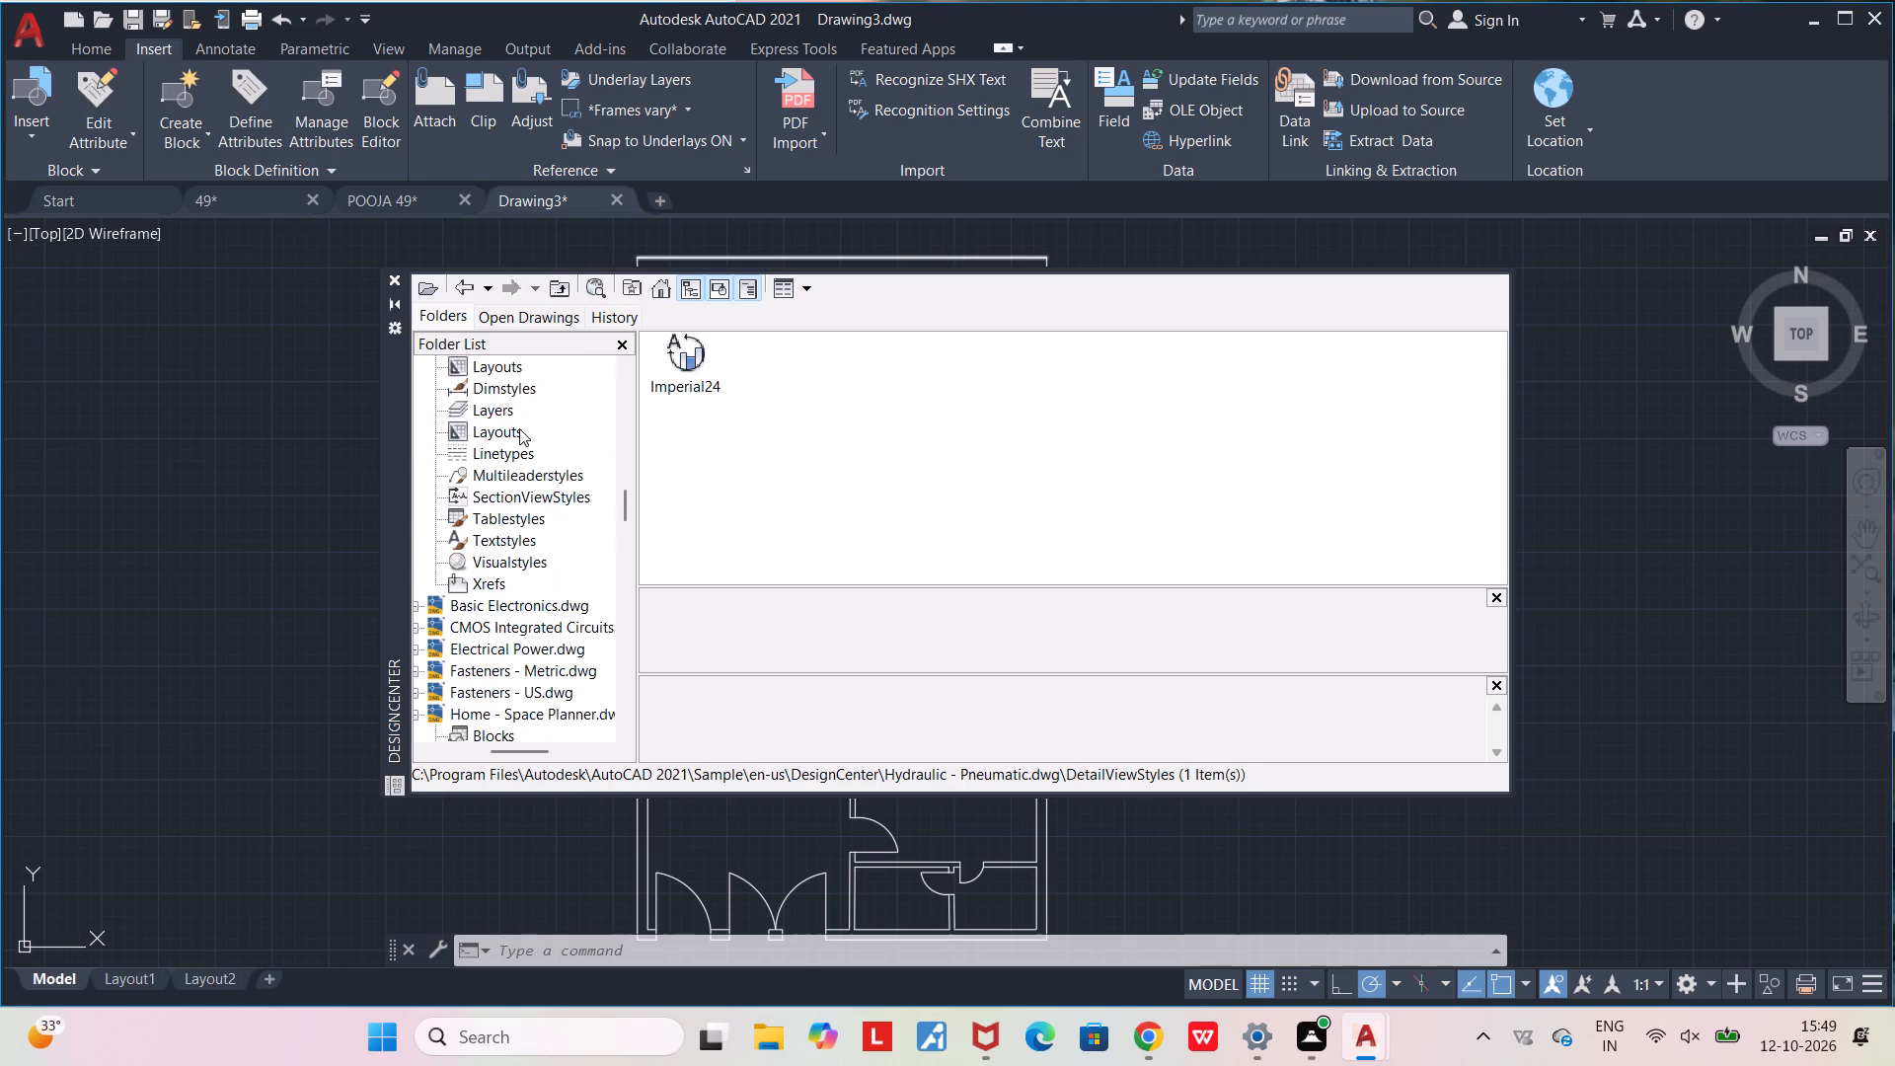
pyautogui.scroll(2, 524, 428)
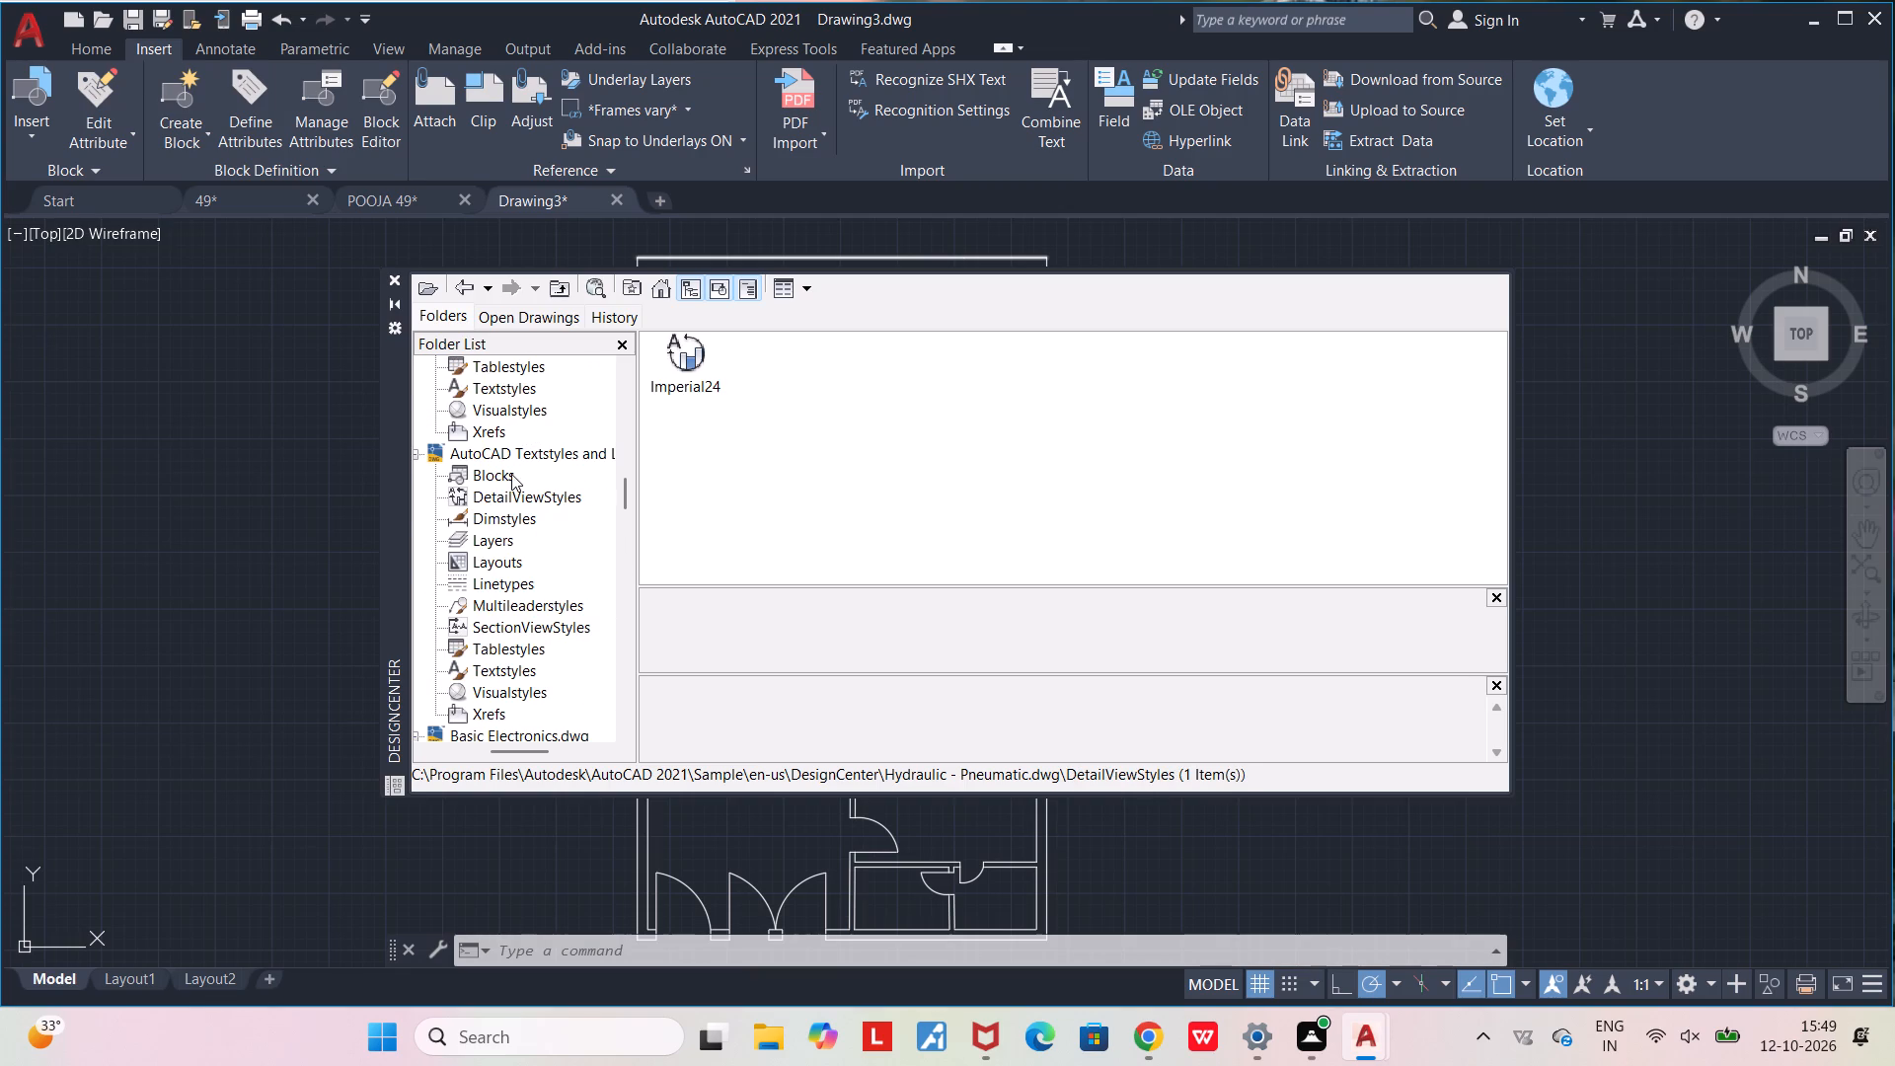
pyautogui.click(511, 474)
pyautogui.doubleClick(508, 473)
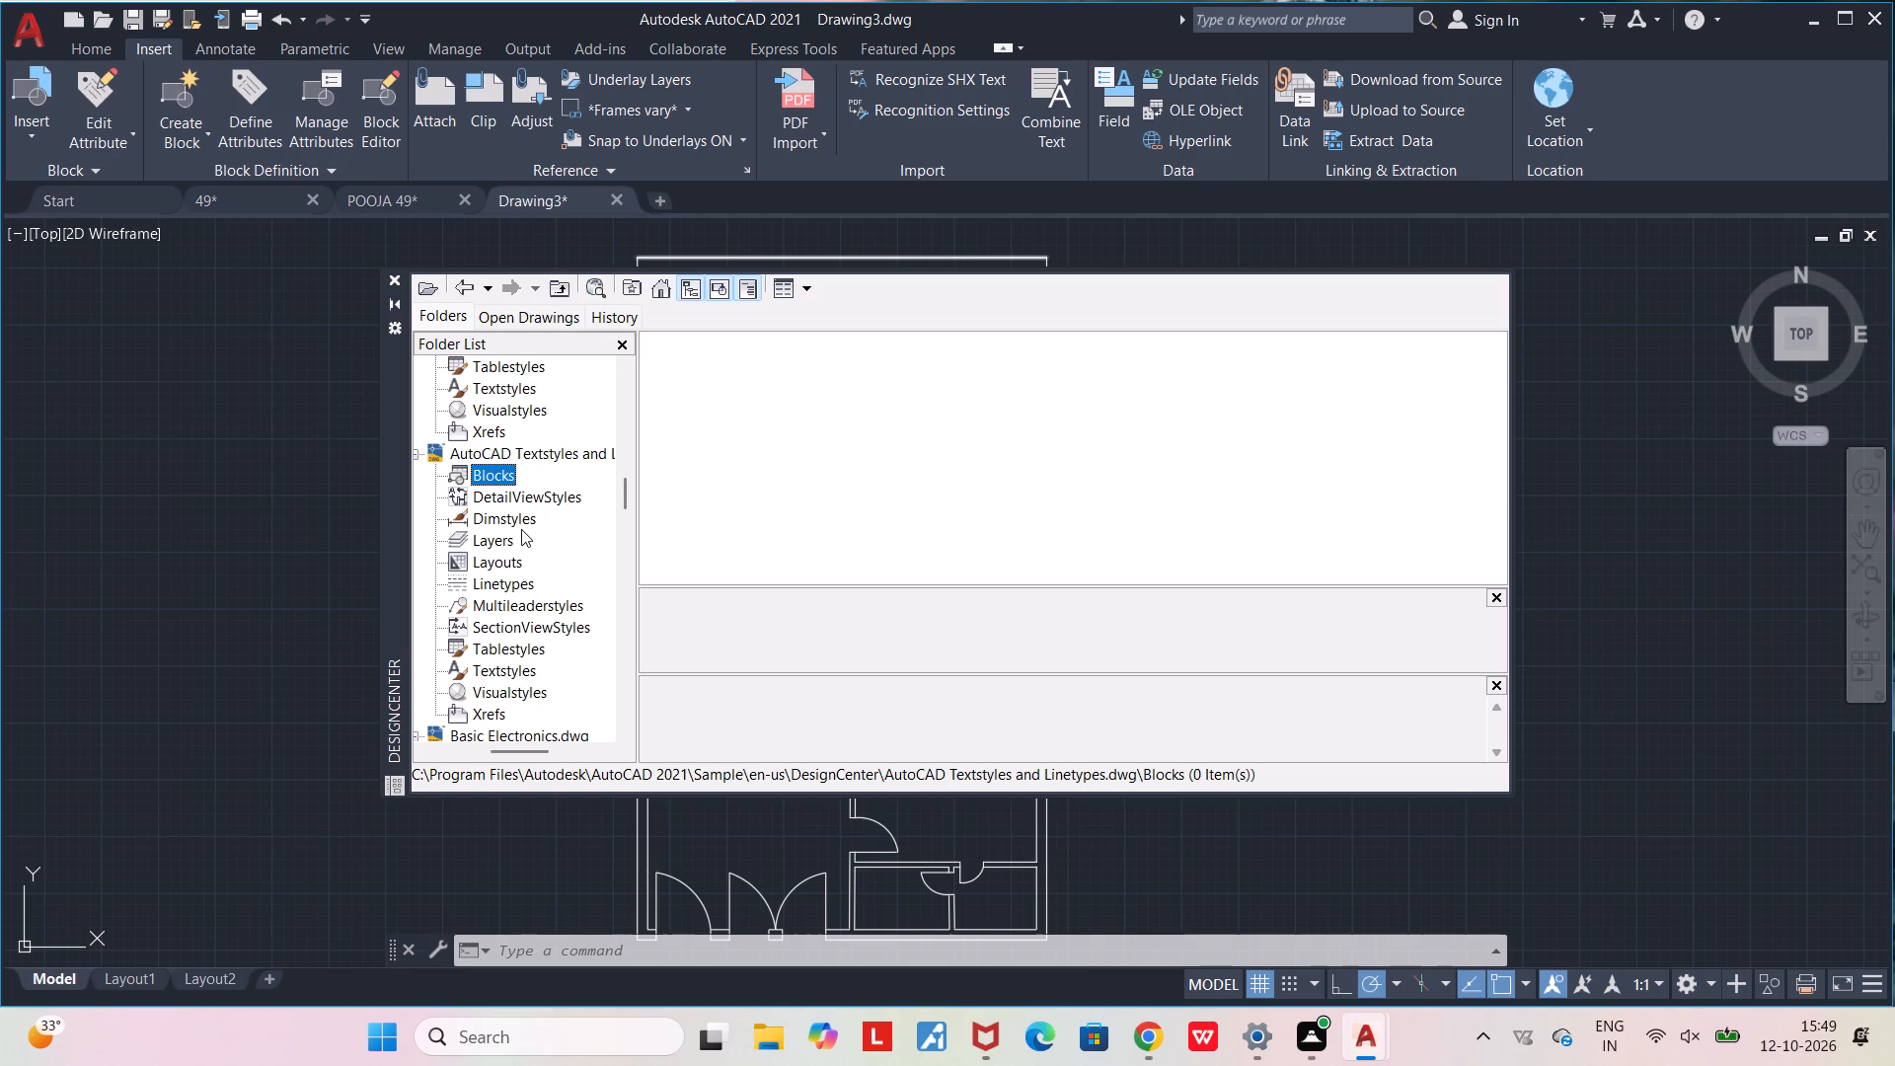
pyautogui.scroll(5, 513, 536)
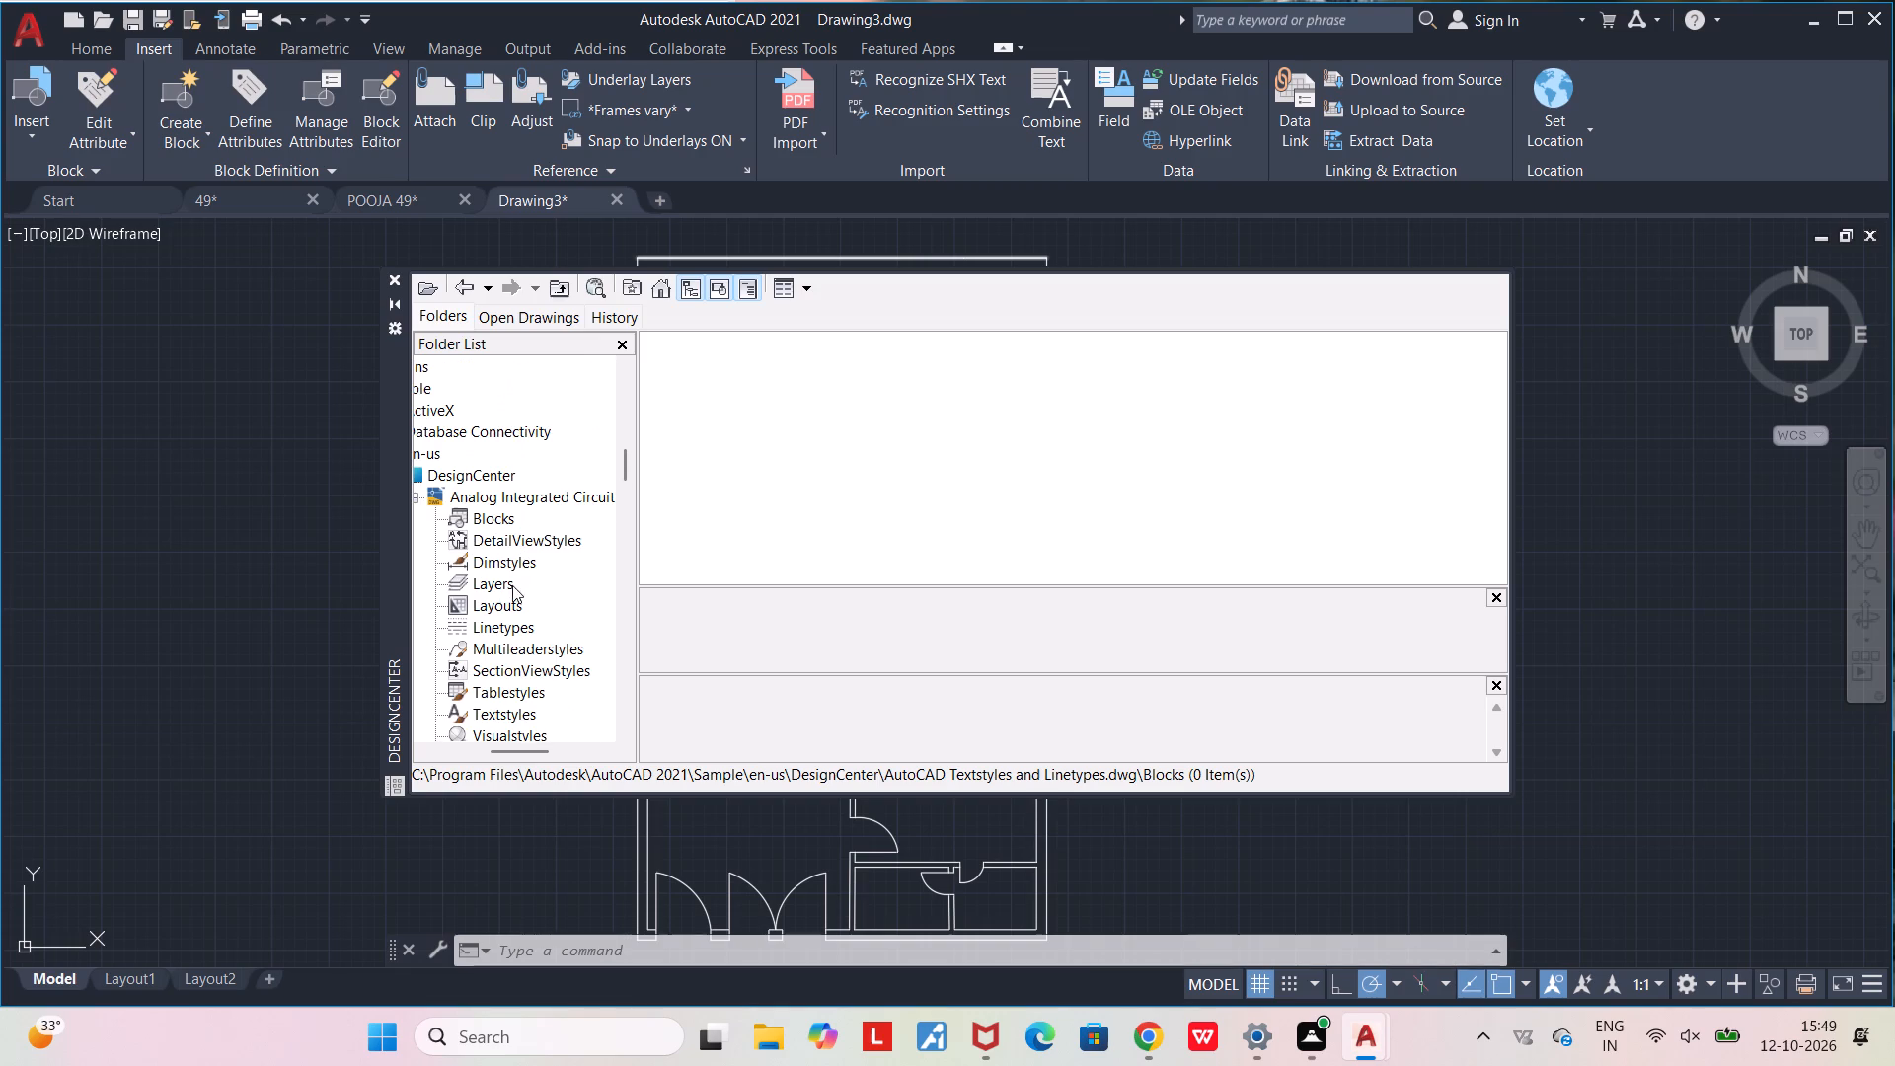
pyautogui.doubleClick(499, 513)
pyautogui.scroll(2, 891, 409)
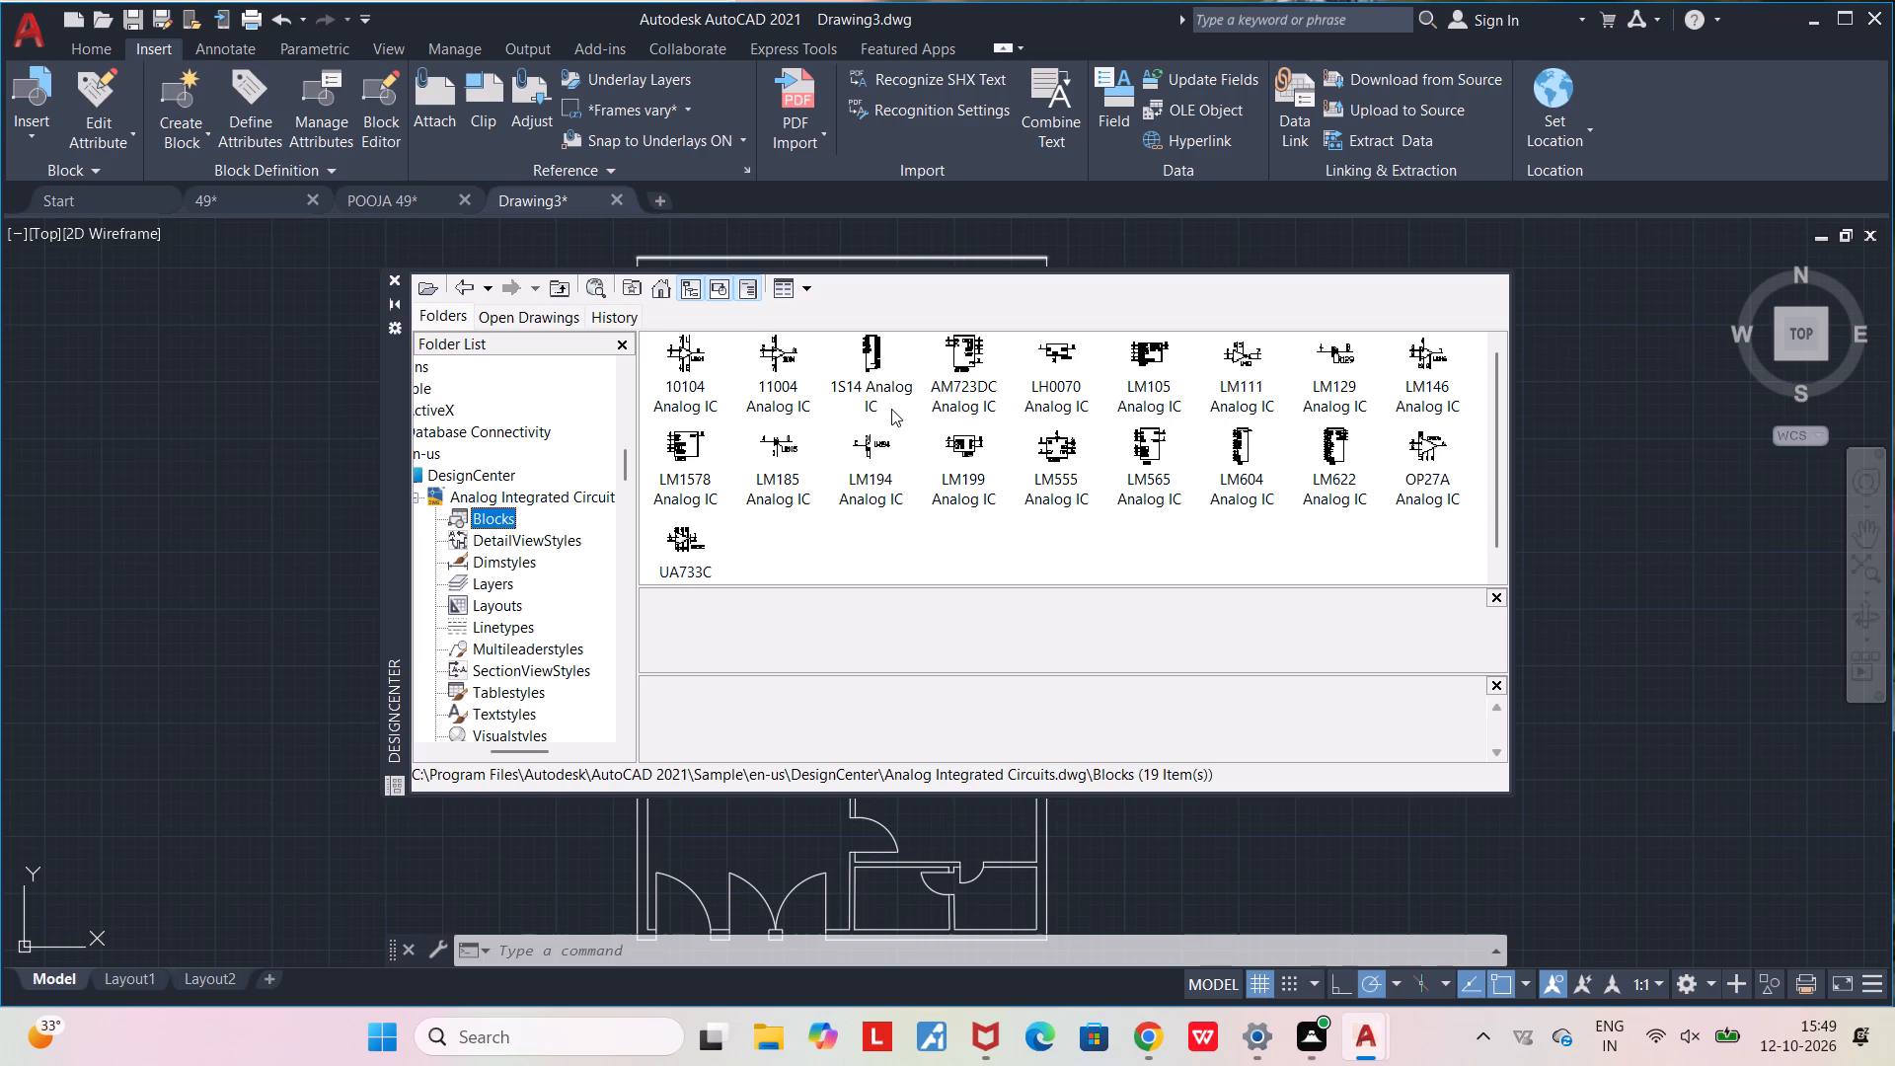
# Examine the blocks, detail view styles, layouts, multileader, section view and visual styles, and xrefs of Analog Integrated Circuits.dwg in DesignCenter.
pyautogui.scroll(-6, 780, 411)
pyautogui.scroll(4, 780, 412)
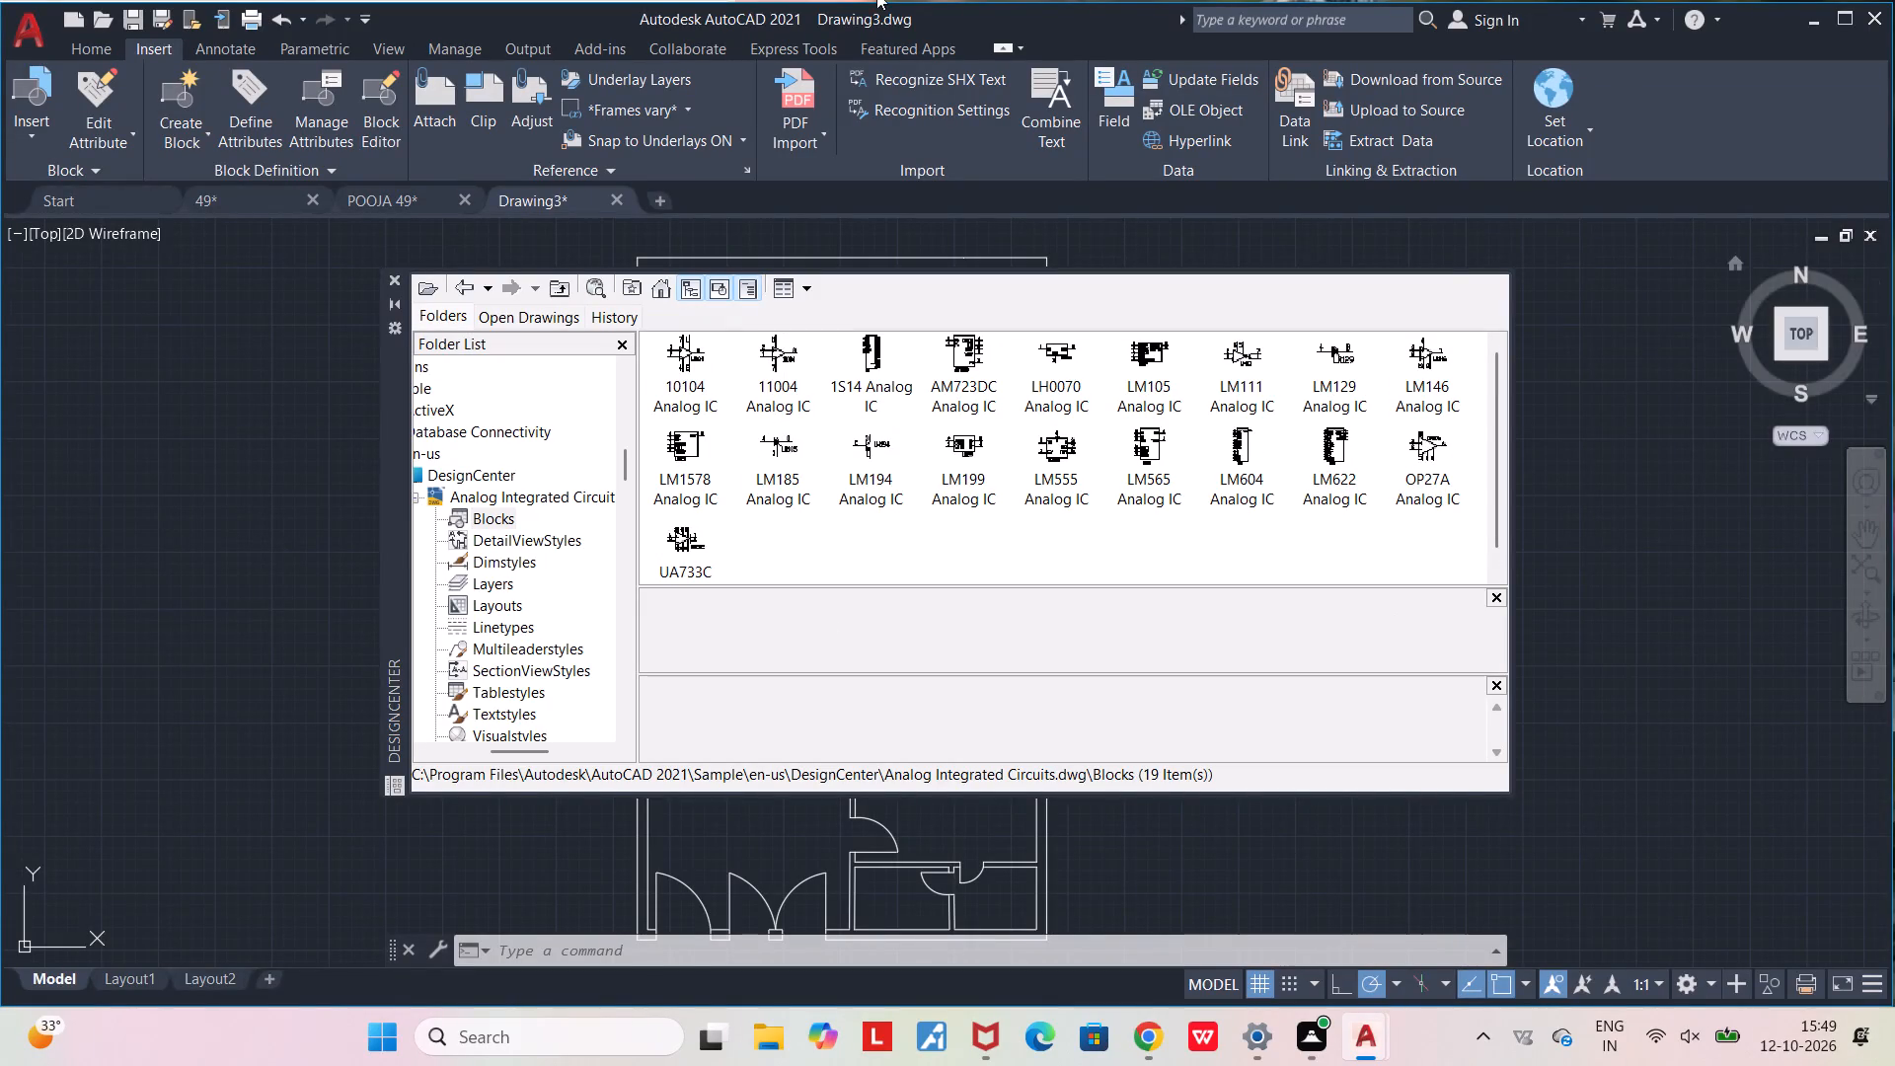
pyautogui.doubleClick(548, 537)
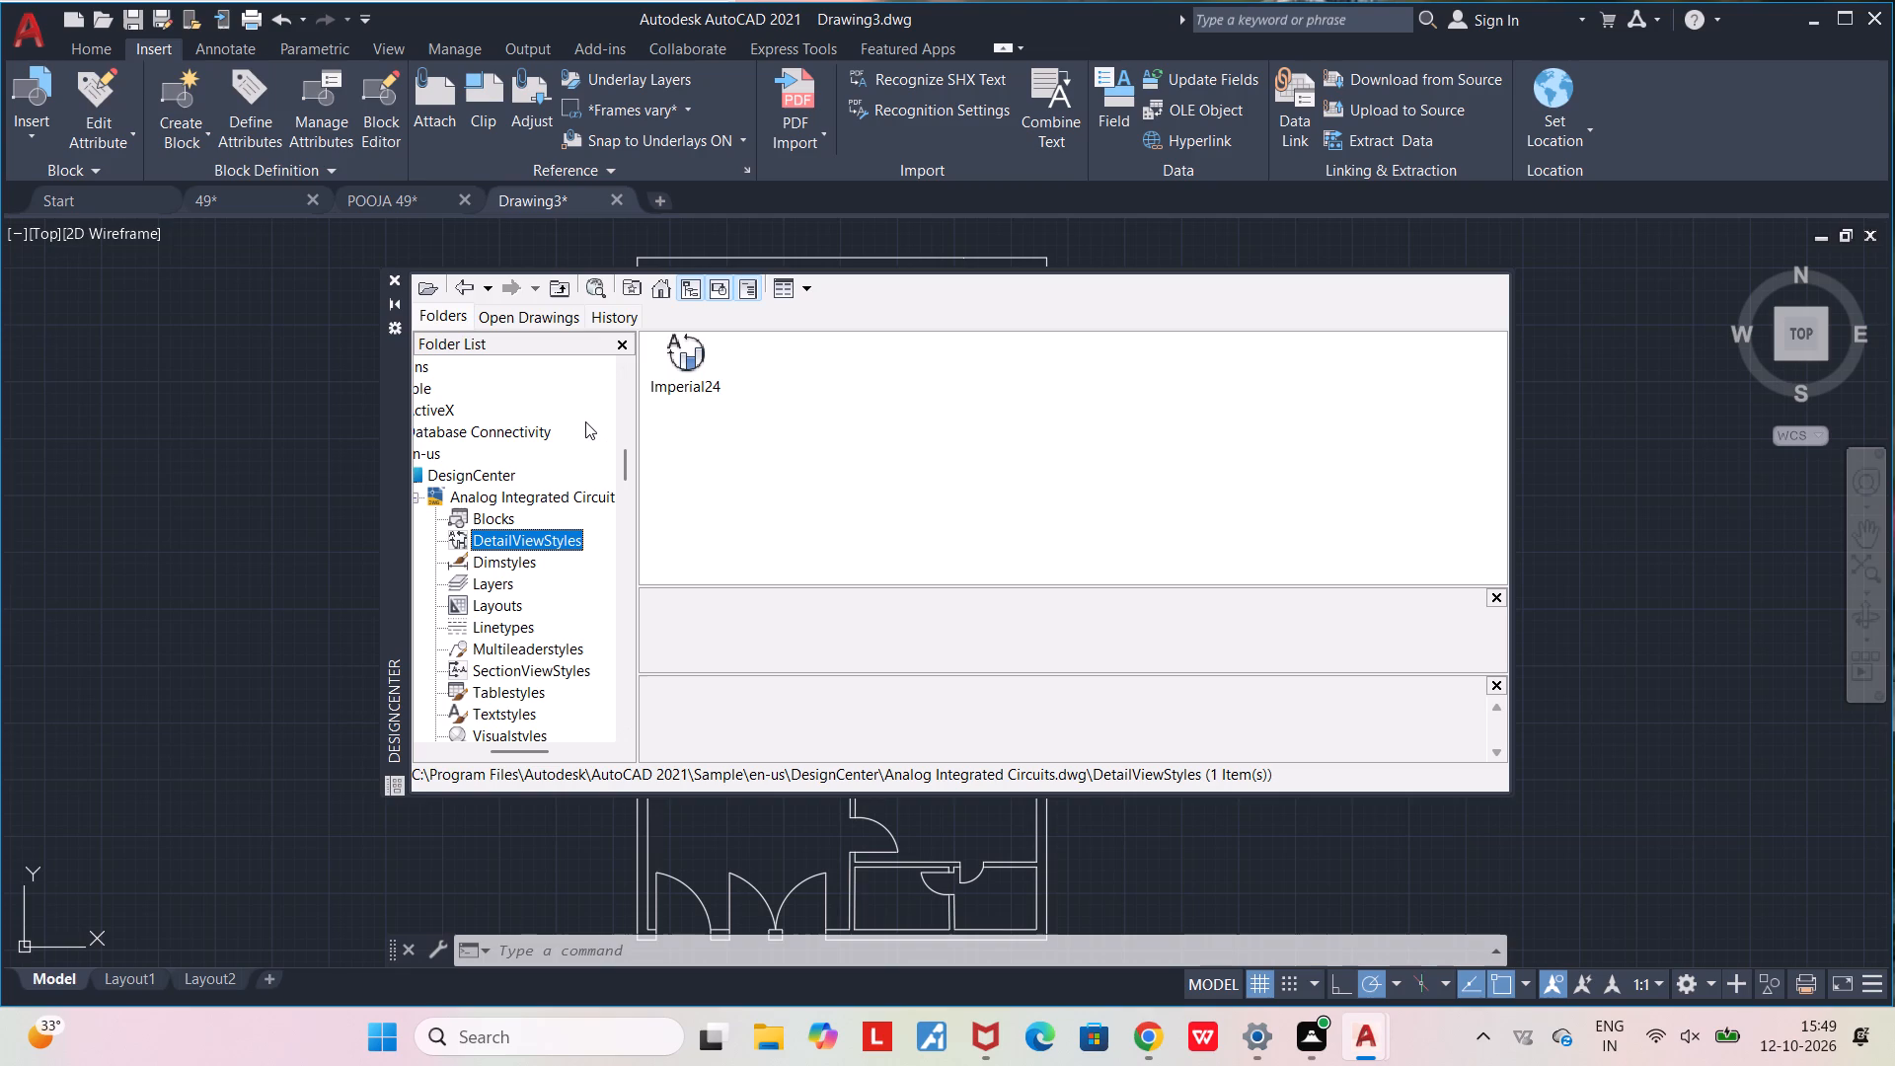
pyautogui.doubleClick(508, 600)
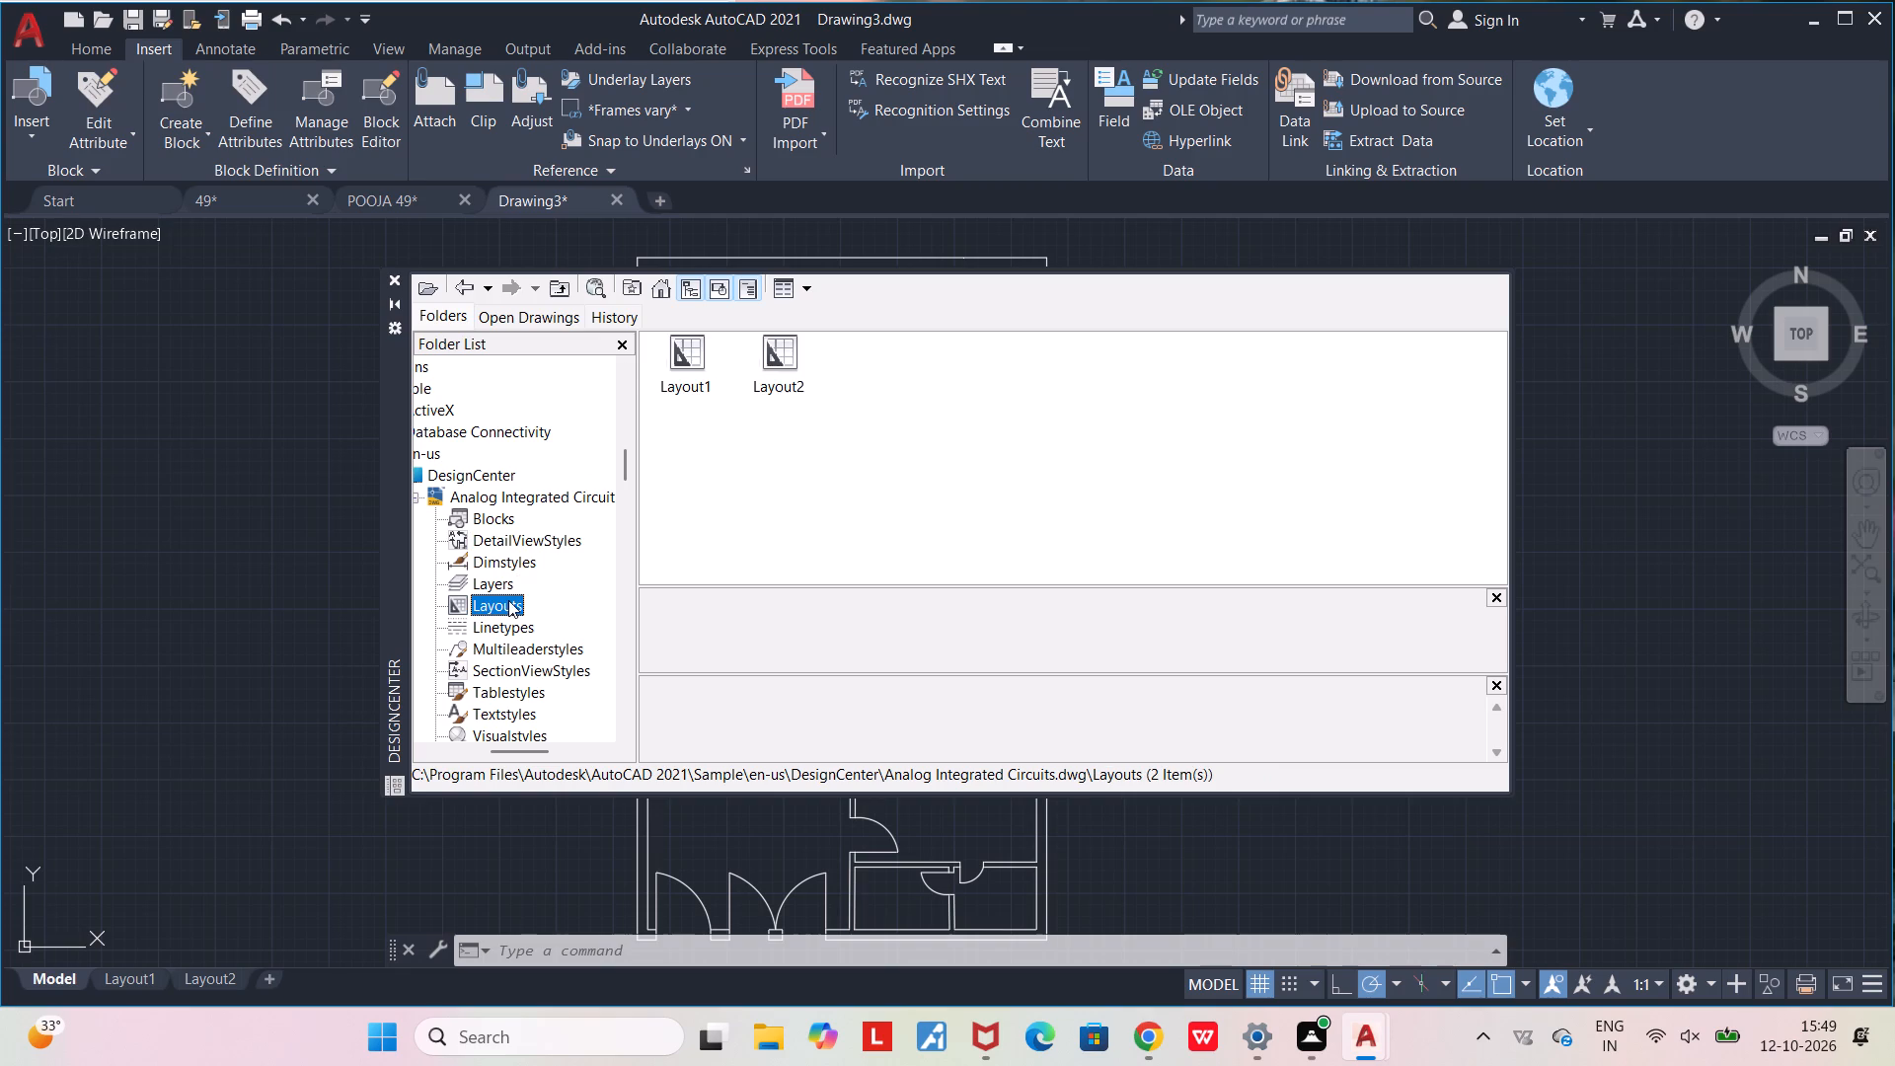
pyautogui.click(504, 639)
pyautogui.doubleClick(507, 648)
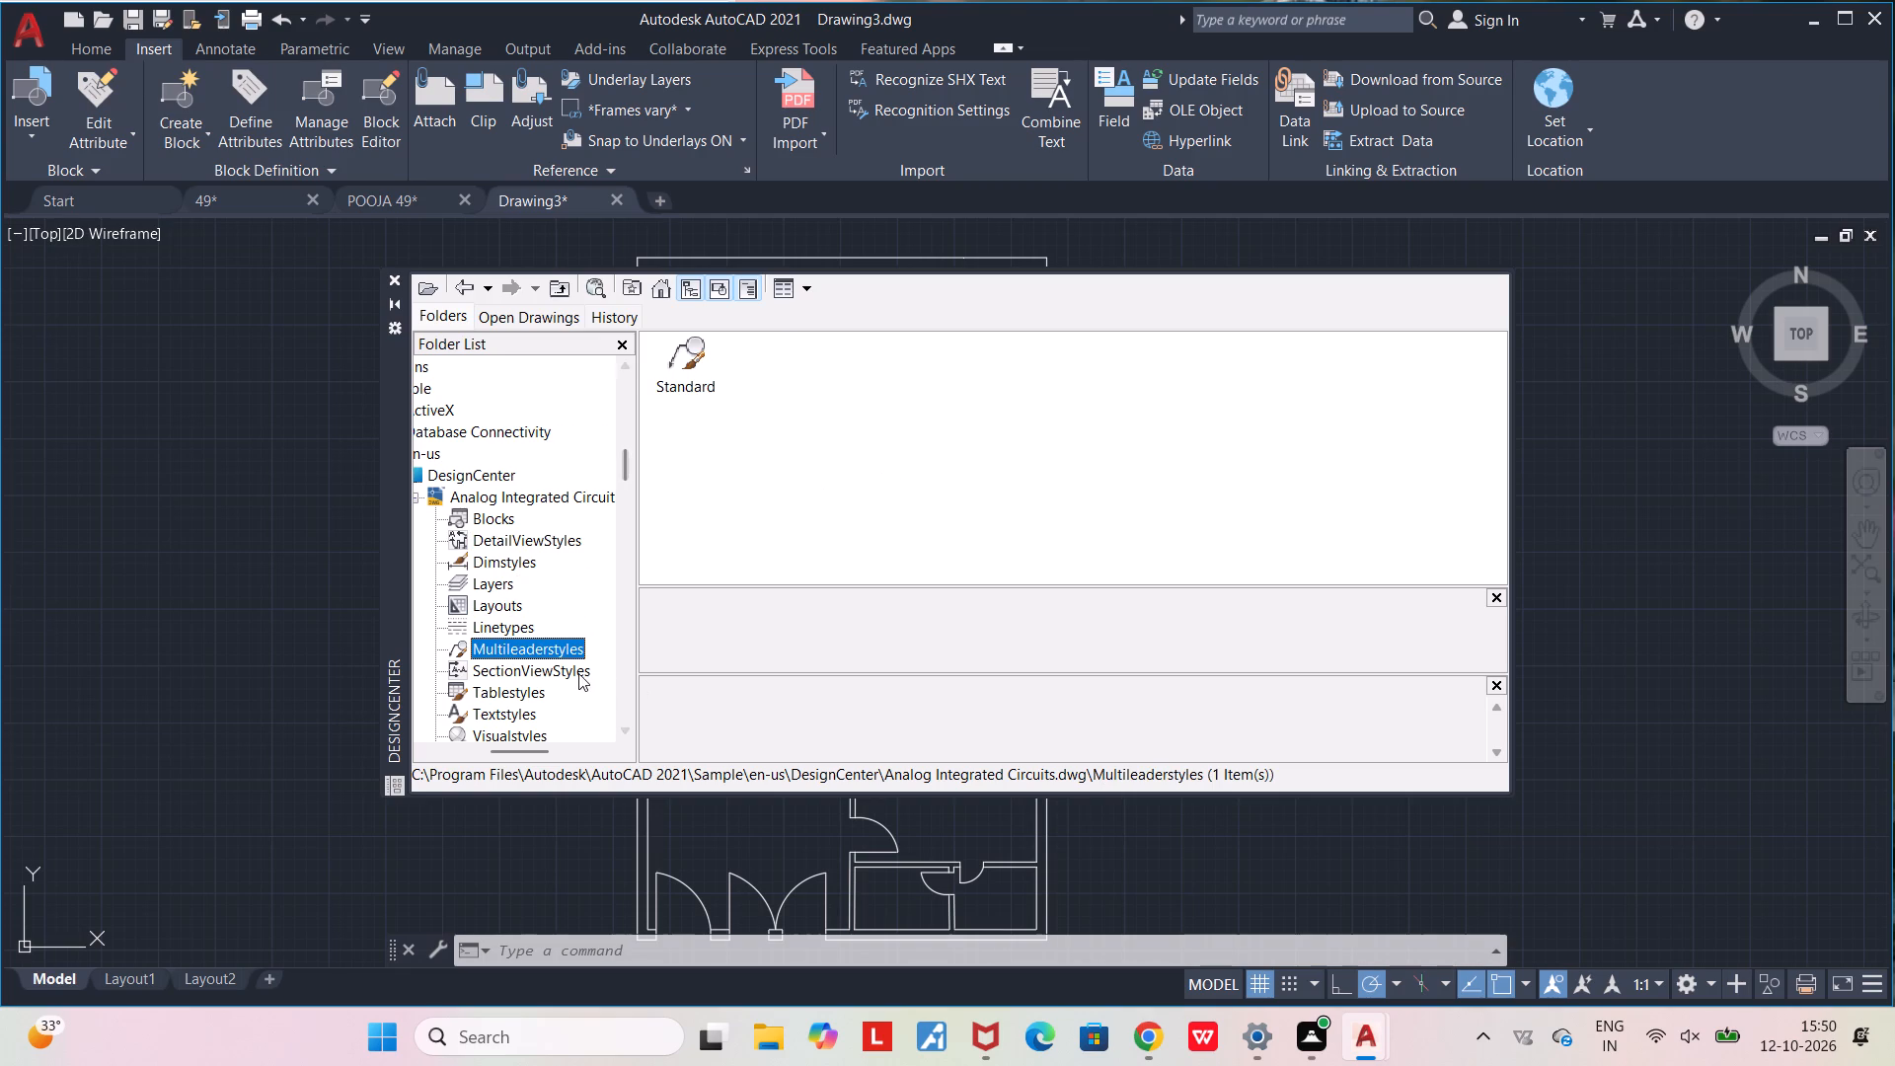
pyautogui.scroll(-1, 578, 673)
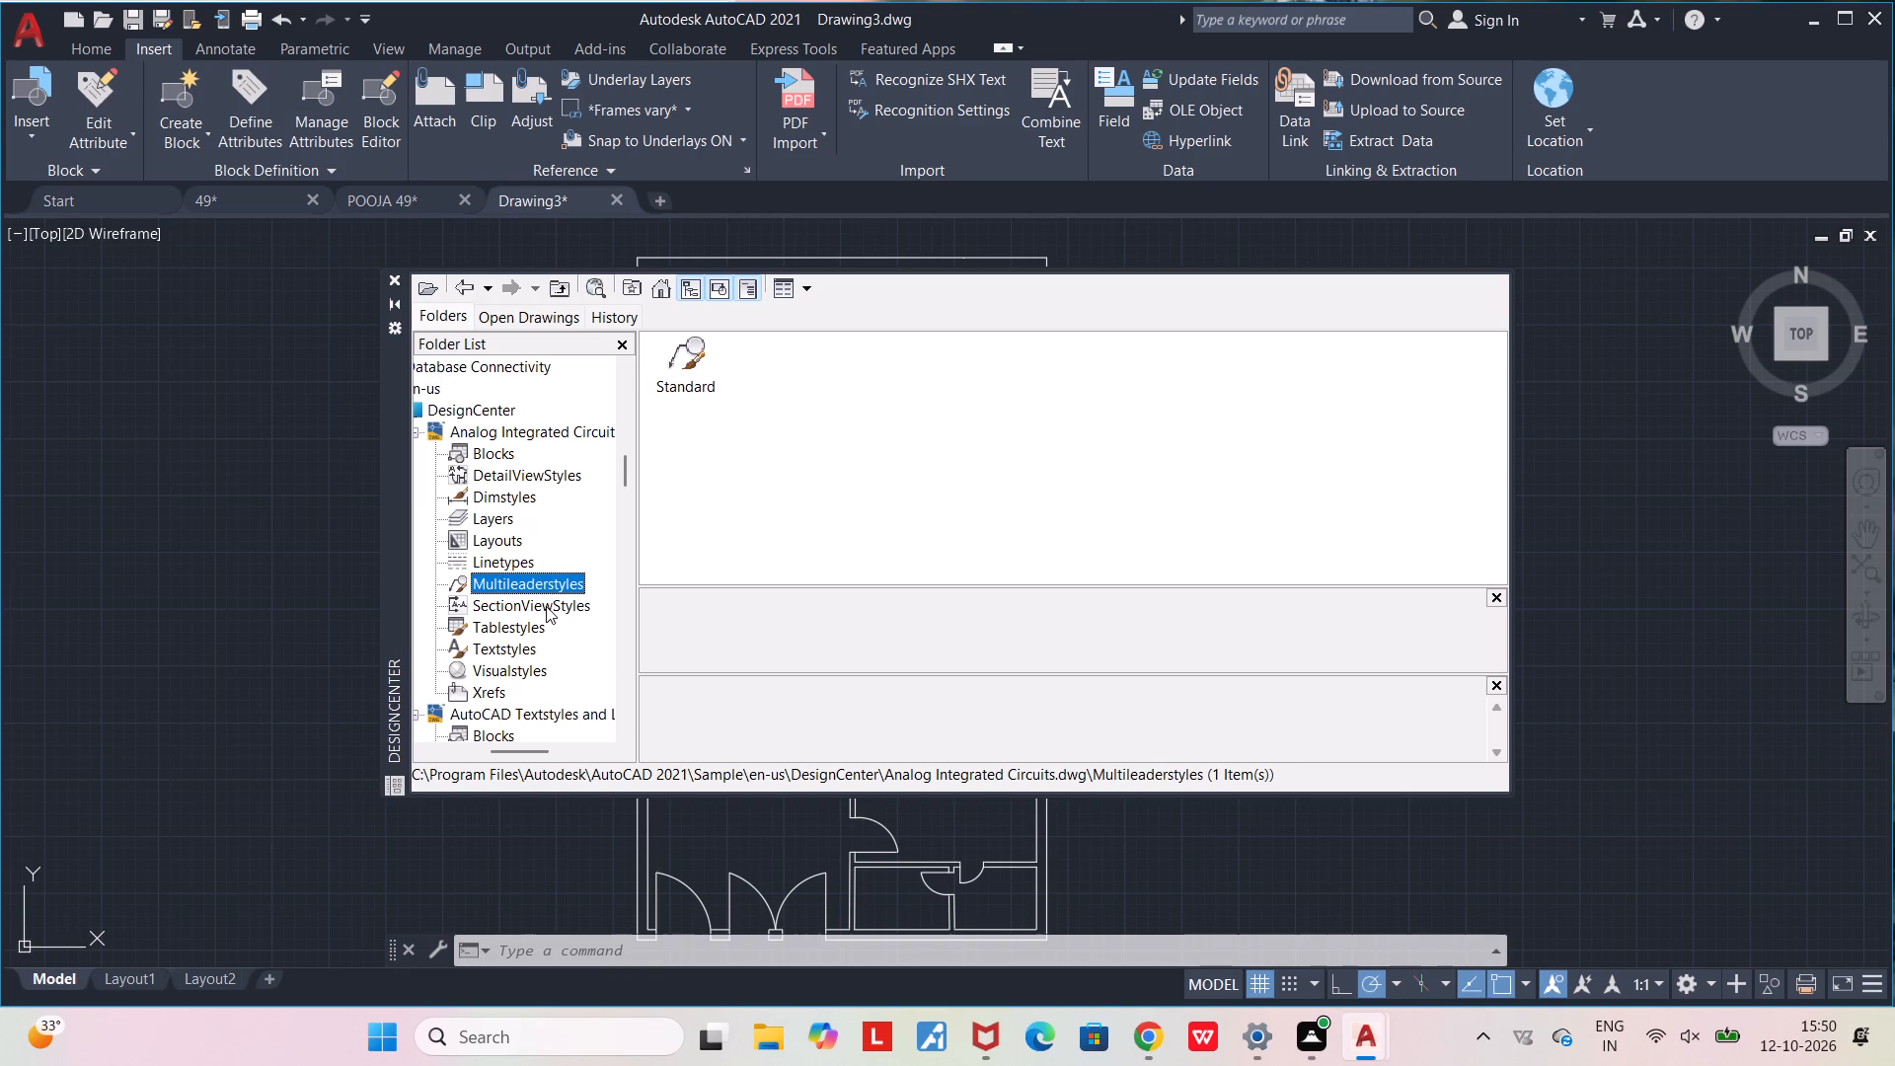
pyautogui.doubleClick(546, 607)
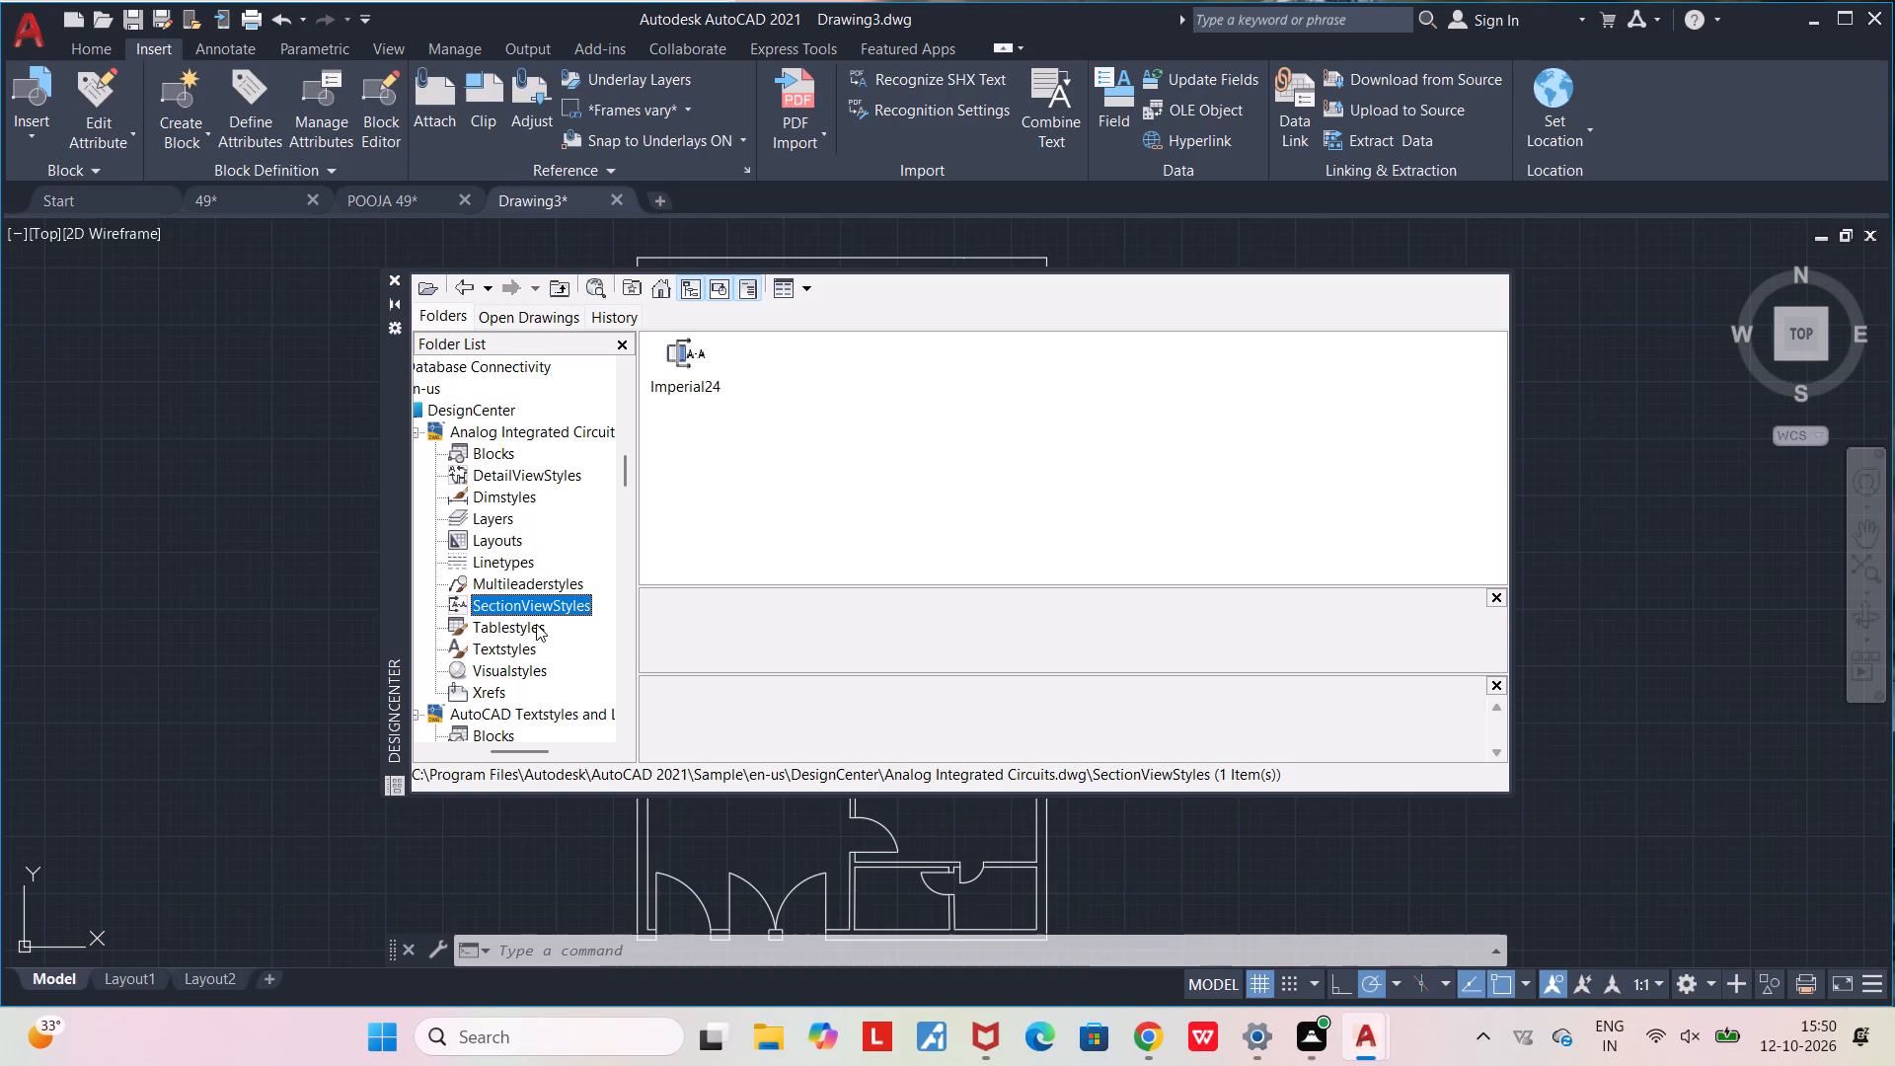
pyautogui.doubleClick(525, 670)
pyautogui.doubleClick(499, 691)
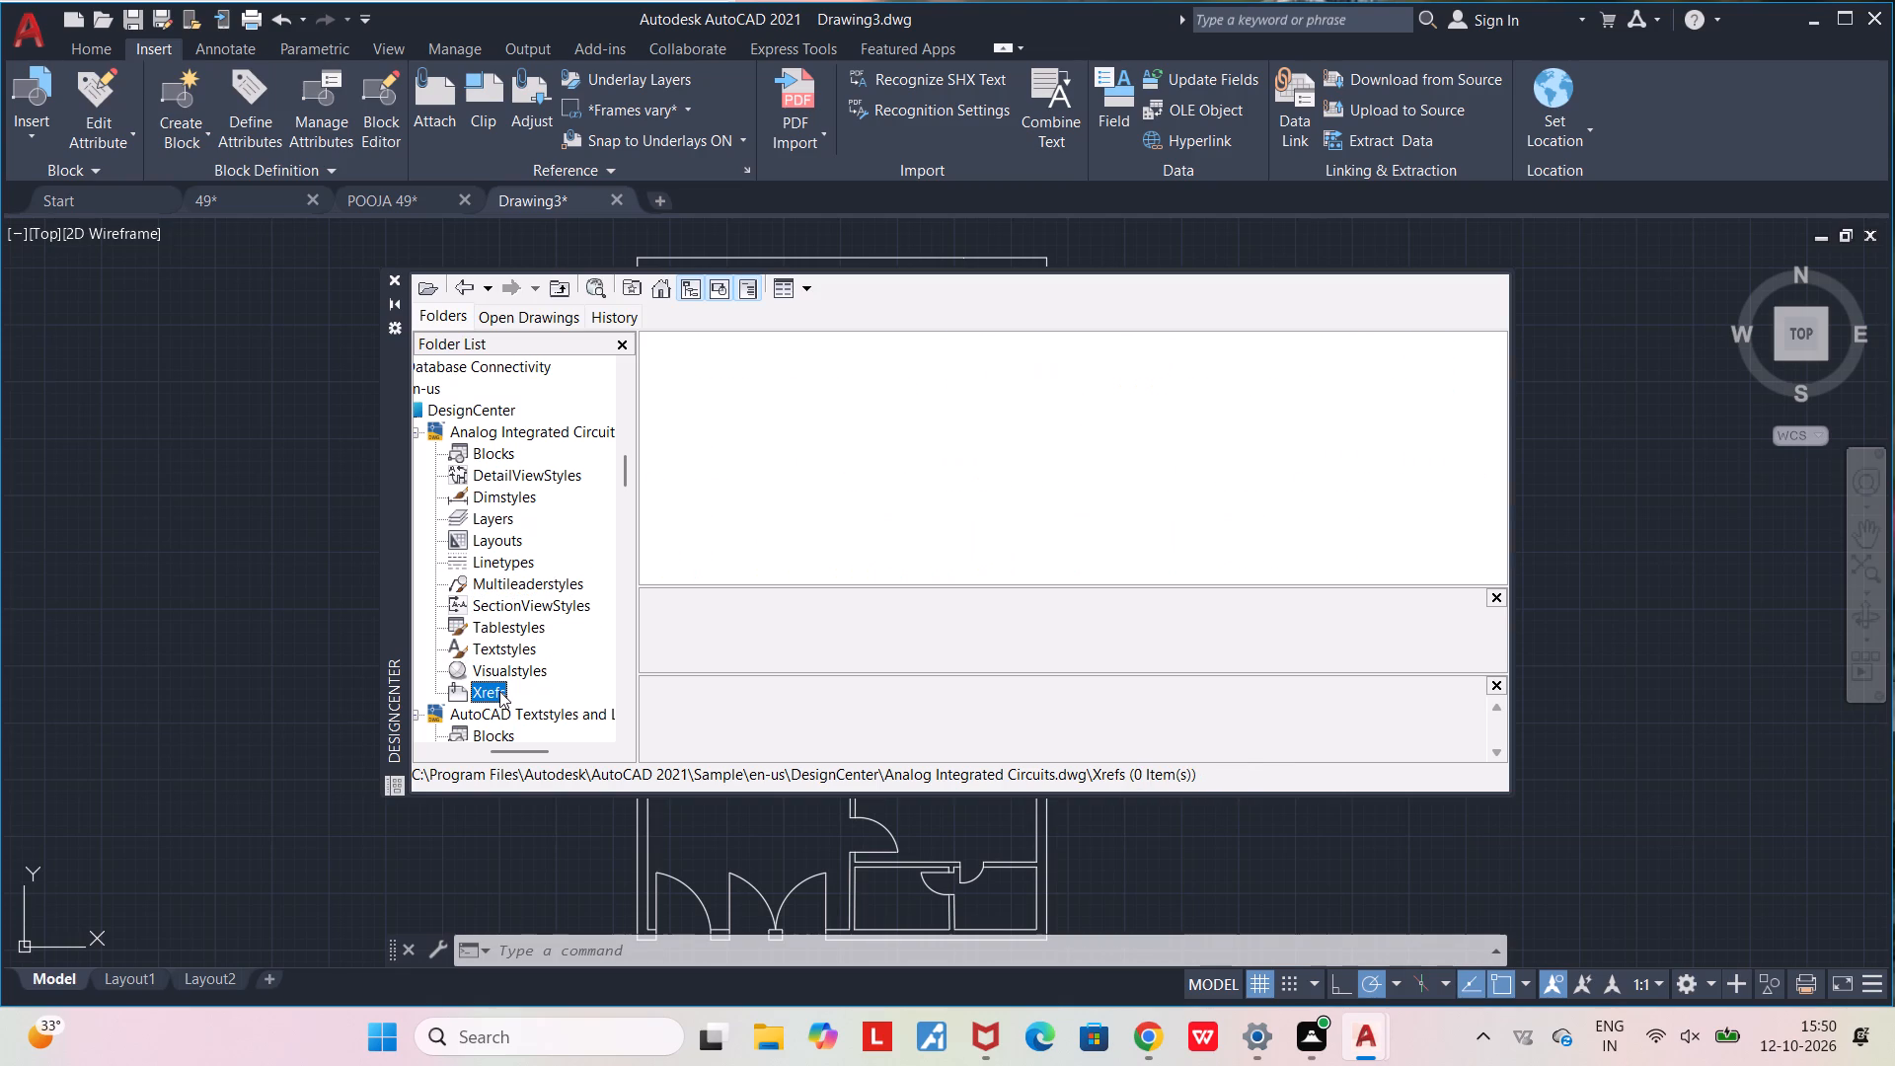
# Look through the DesignCenter folder tree and re-examine the blocks and detail view styles of Analog Integrated Circuits.dwg.
pyautogui.scroll(5, 543, 600)
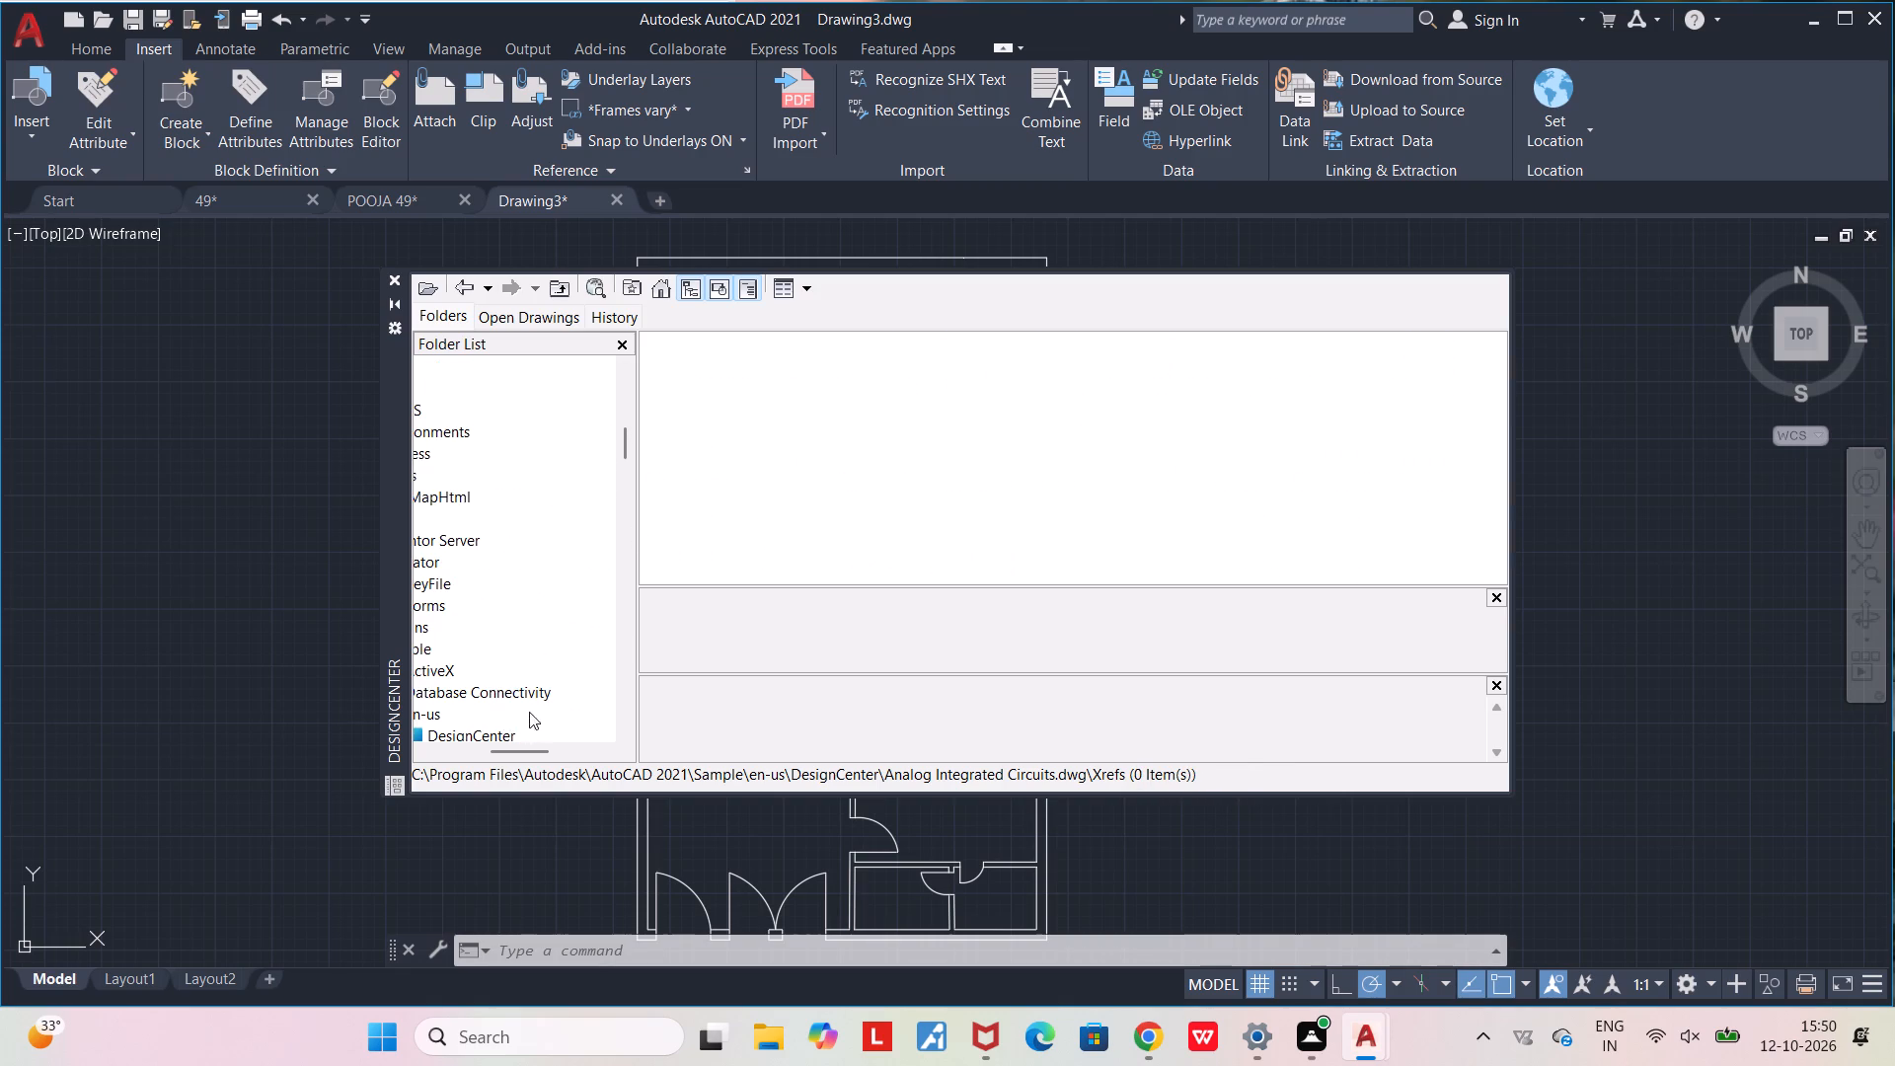
pyautogui.moveTo(516, 754); pyautogui.dragTo(479, 761)
pyautogui.scroll(10, 542, 659)
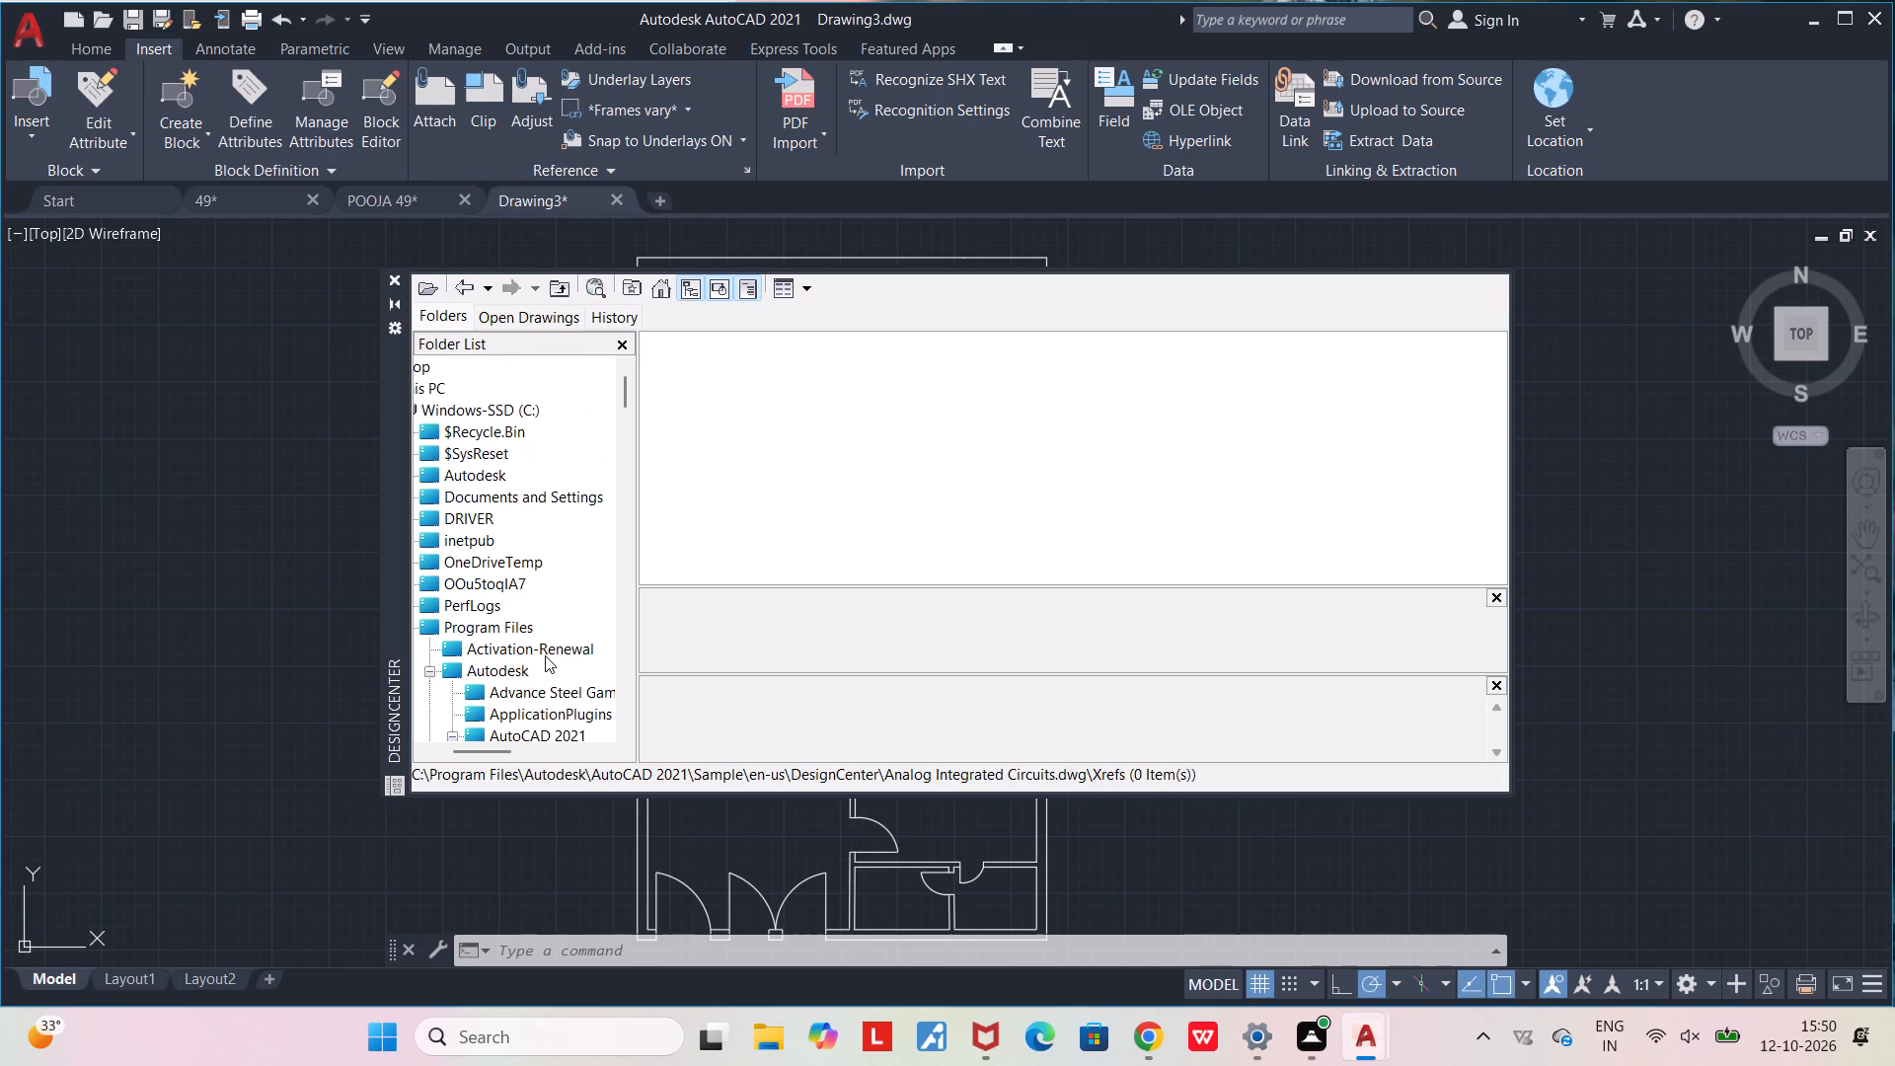
pyautogui.scroll(3, 545, 655)
pyautogui.moveTo(498, 754); pyautogui.dragTo(468, 751)
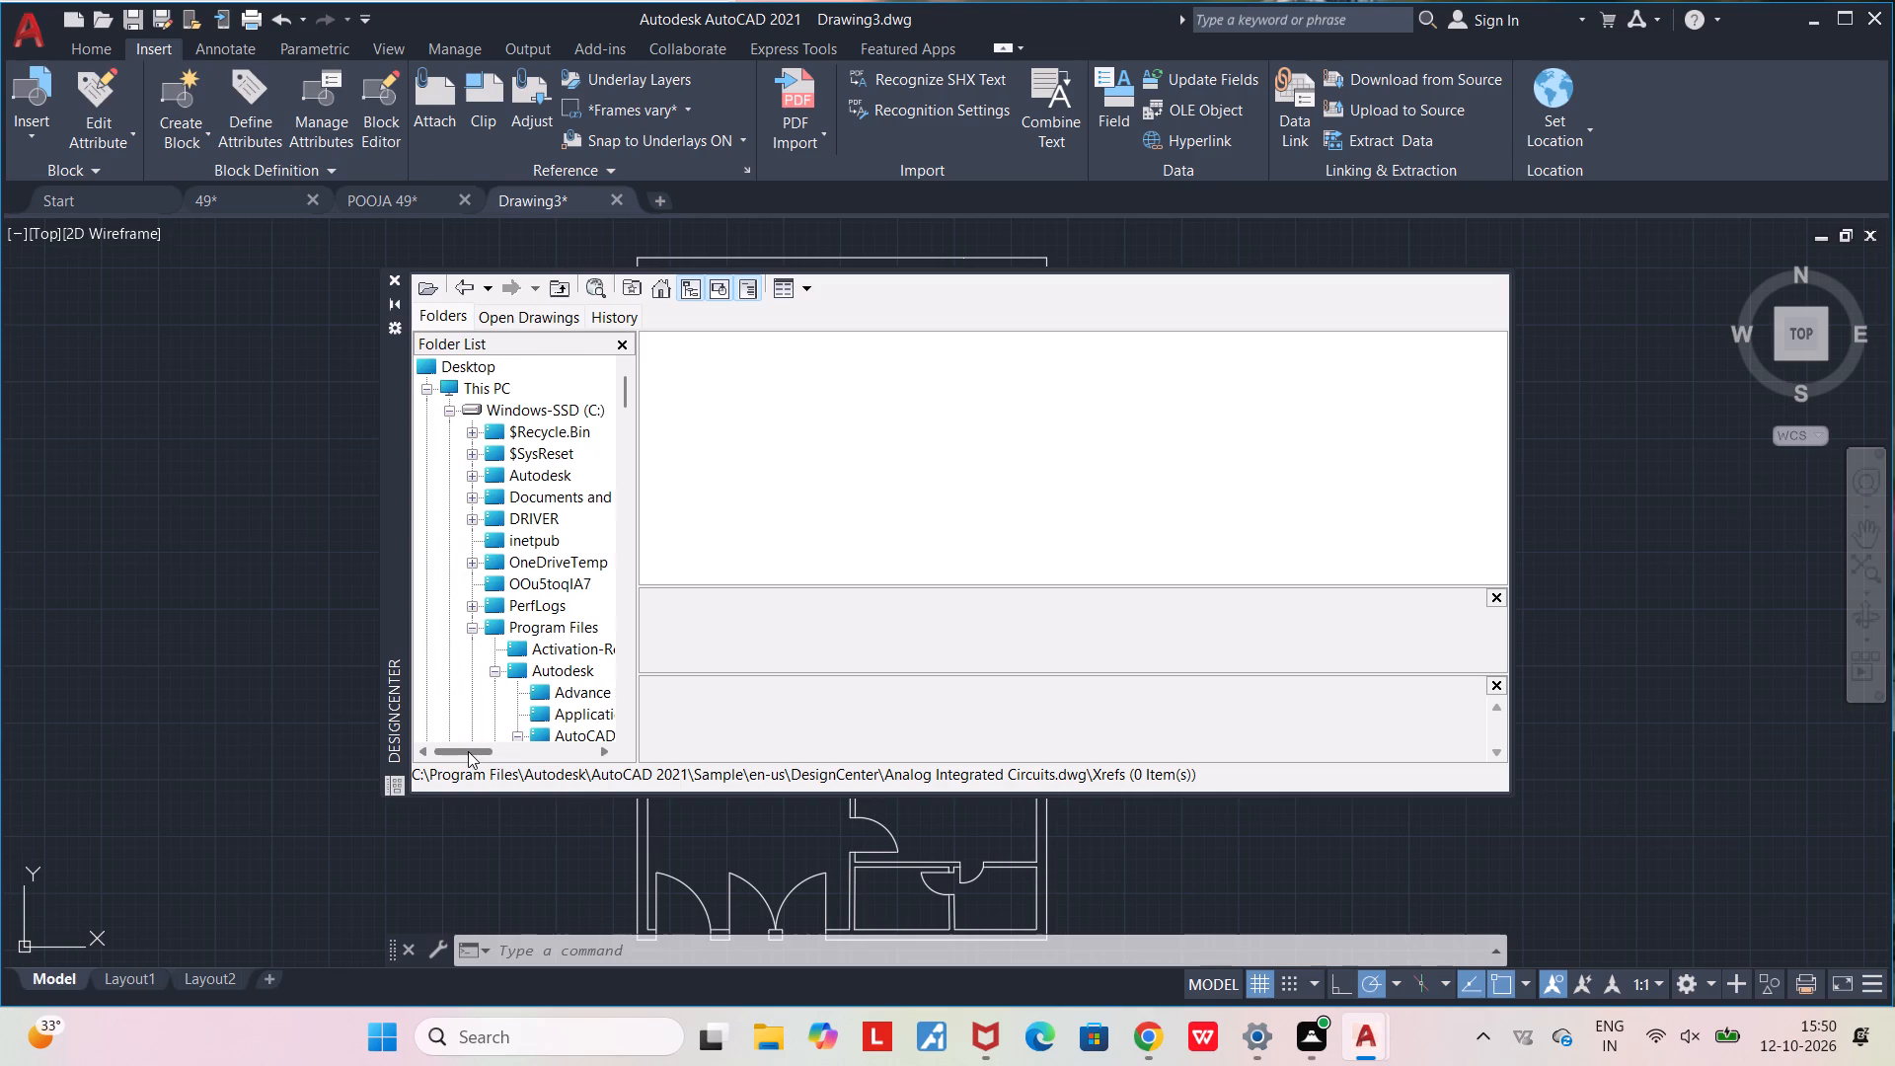
pyautogui.moveTo(468, 751); pyautogui.dragTo(467, 751)
pyautogui.scroll(5, 522, 649)
pyautogui.scroll(-4, 527, 478)
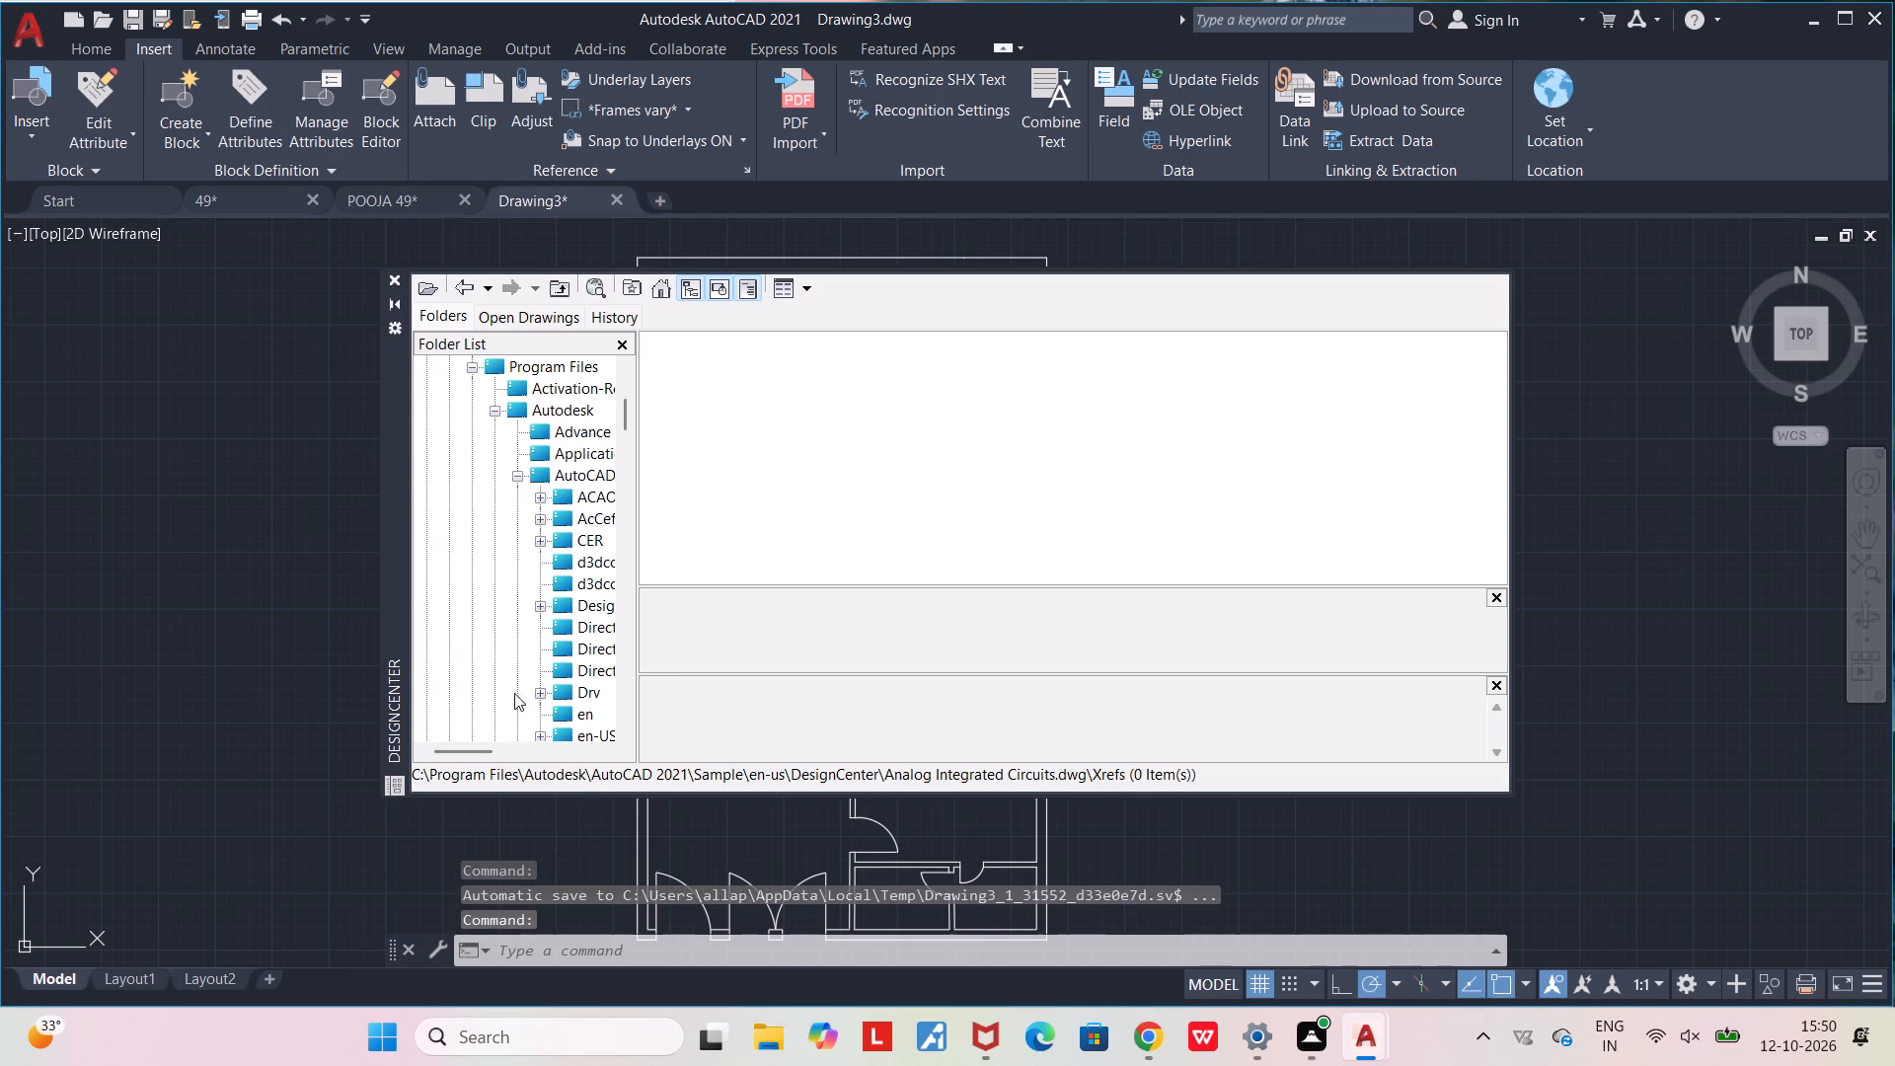
pyautogui.moveTo(484, 757); pyautogui.dragTo(521, 765)
pyautogui.scroll(-3, 523, 671)
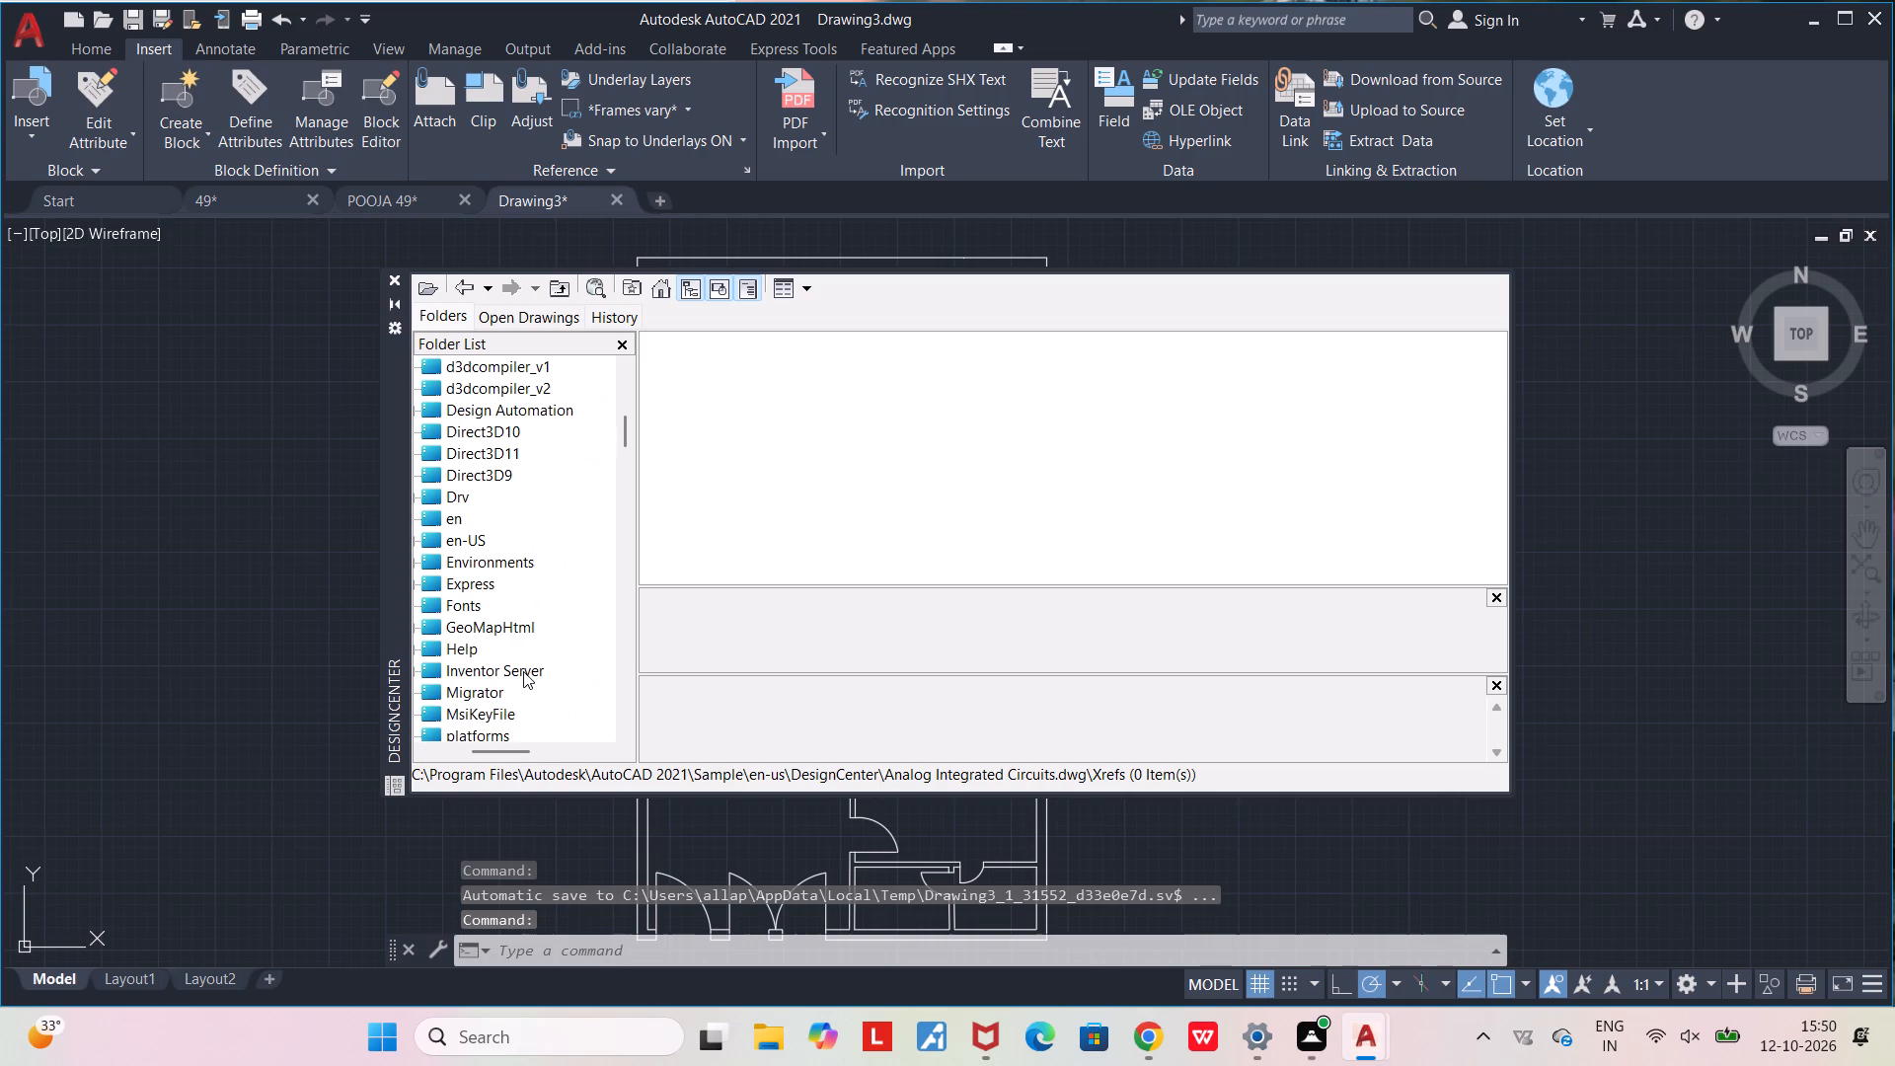
pyautogui.scroll(-5, 523, 671)
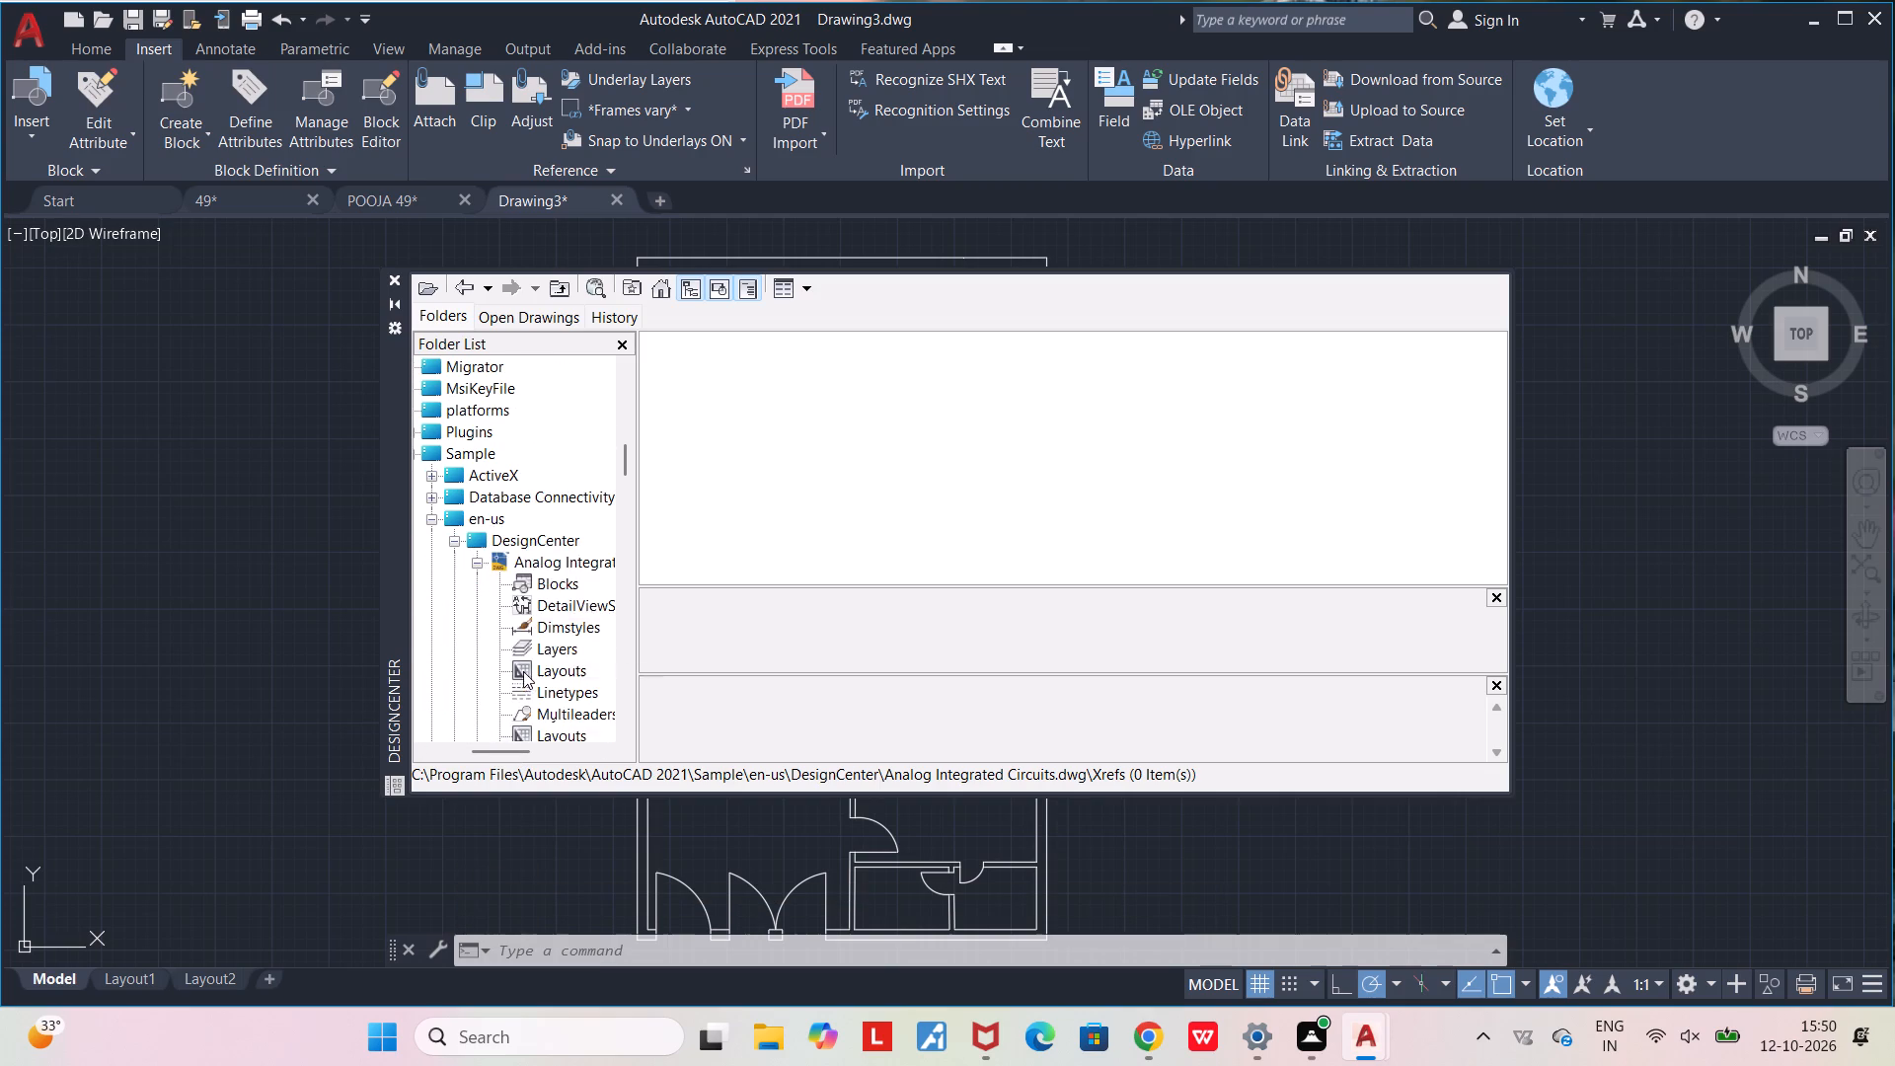
pyautogui.moveTo(504, 752); pyautogui.dragTo(519, 754)
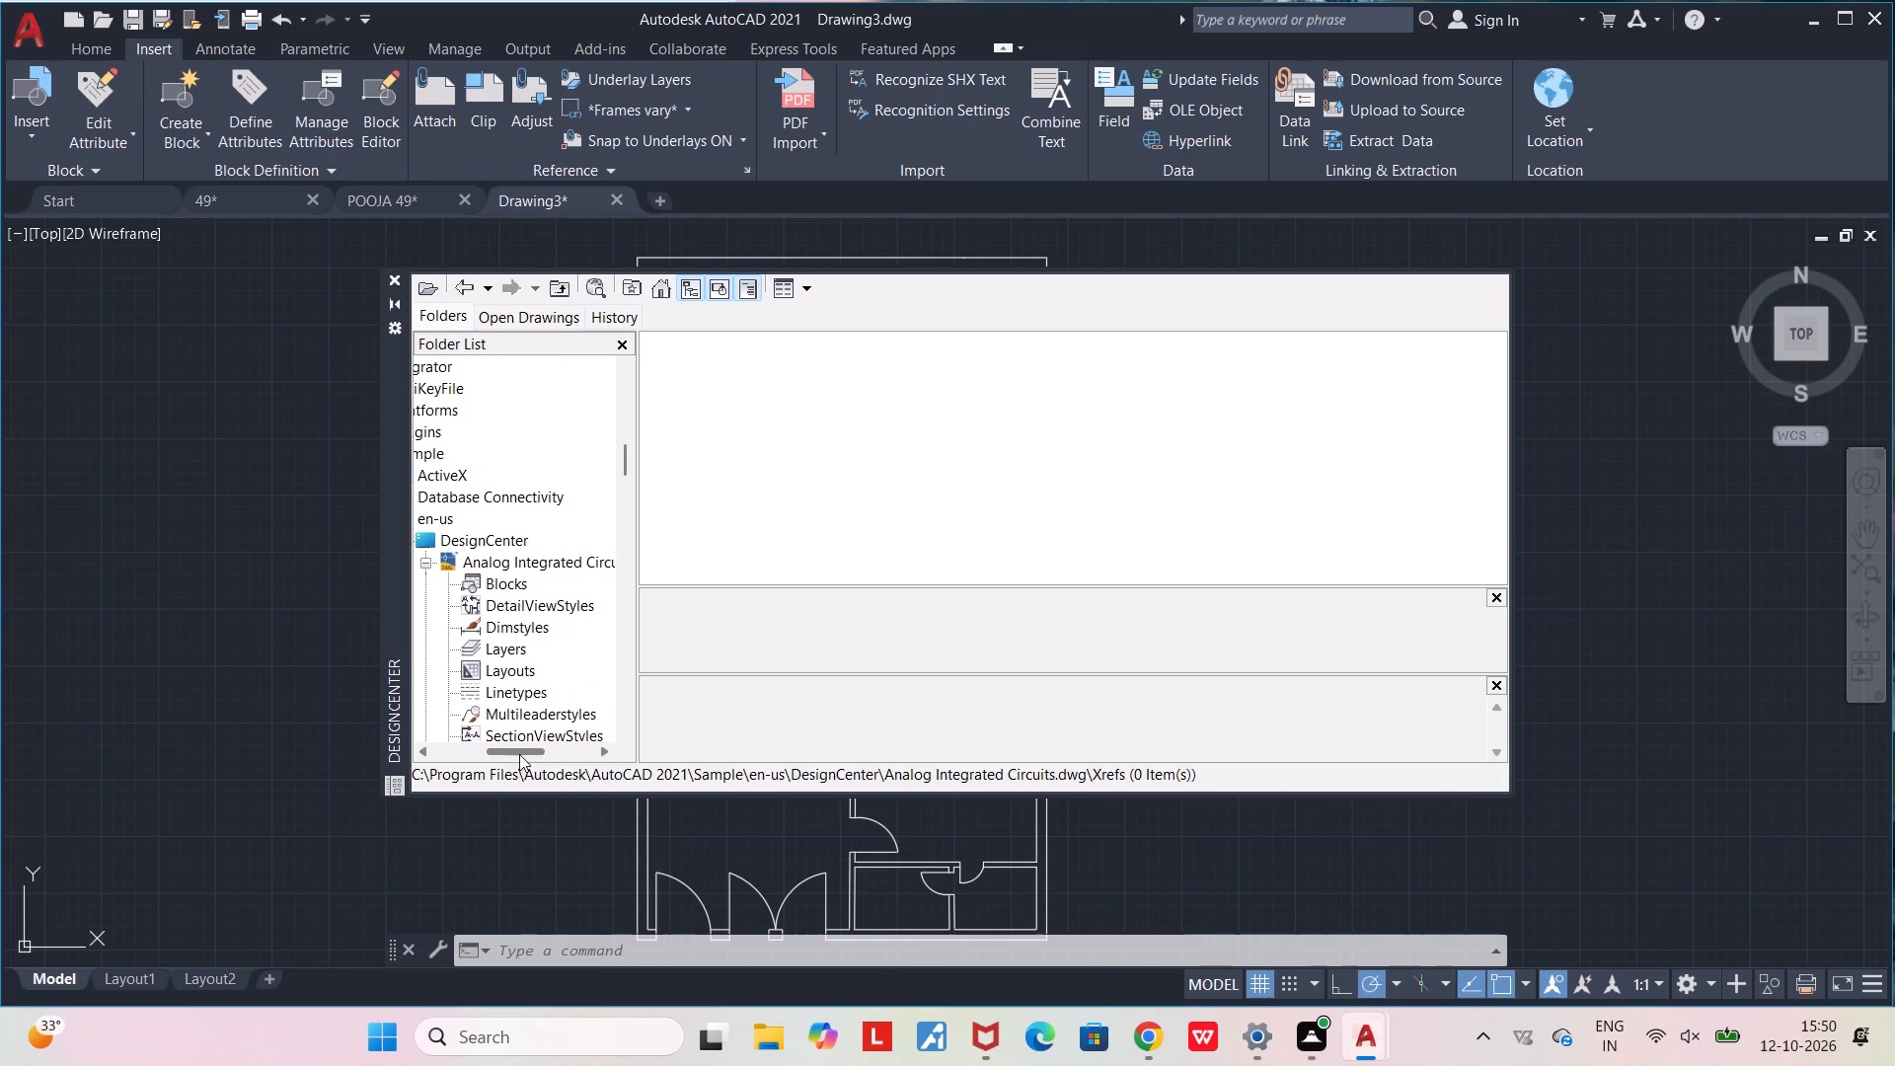
pyautogui.moveTo(519, 754); pyautogui.dragTo(526, 757)
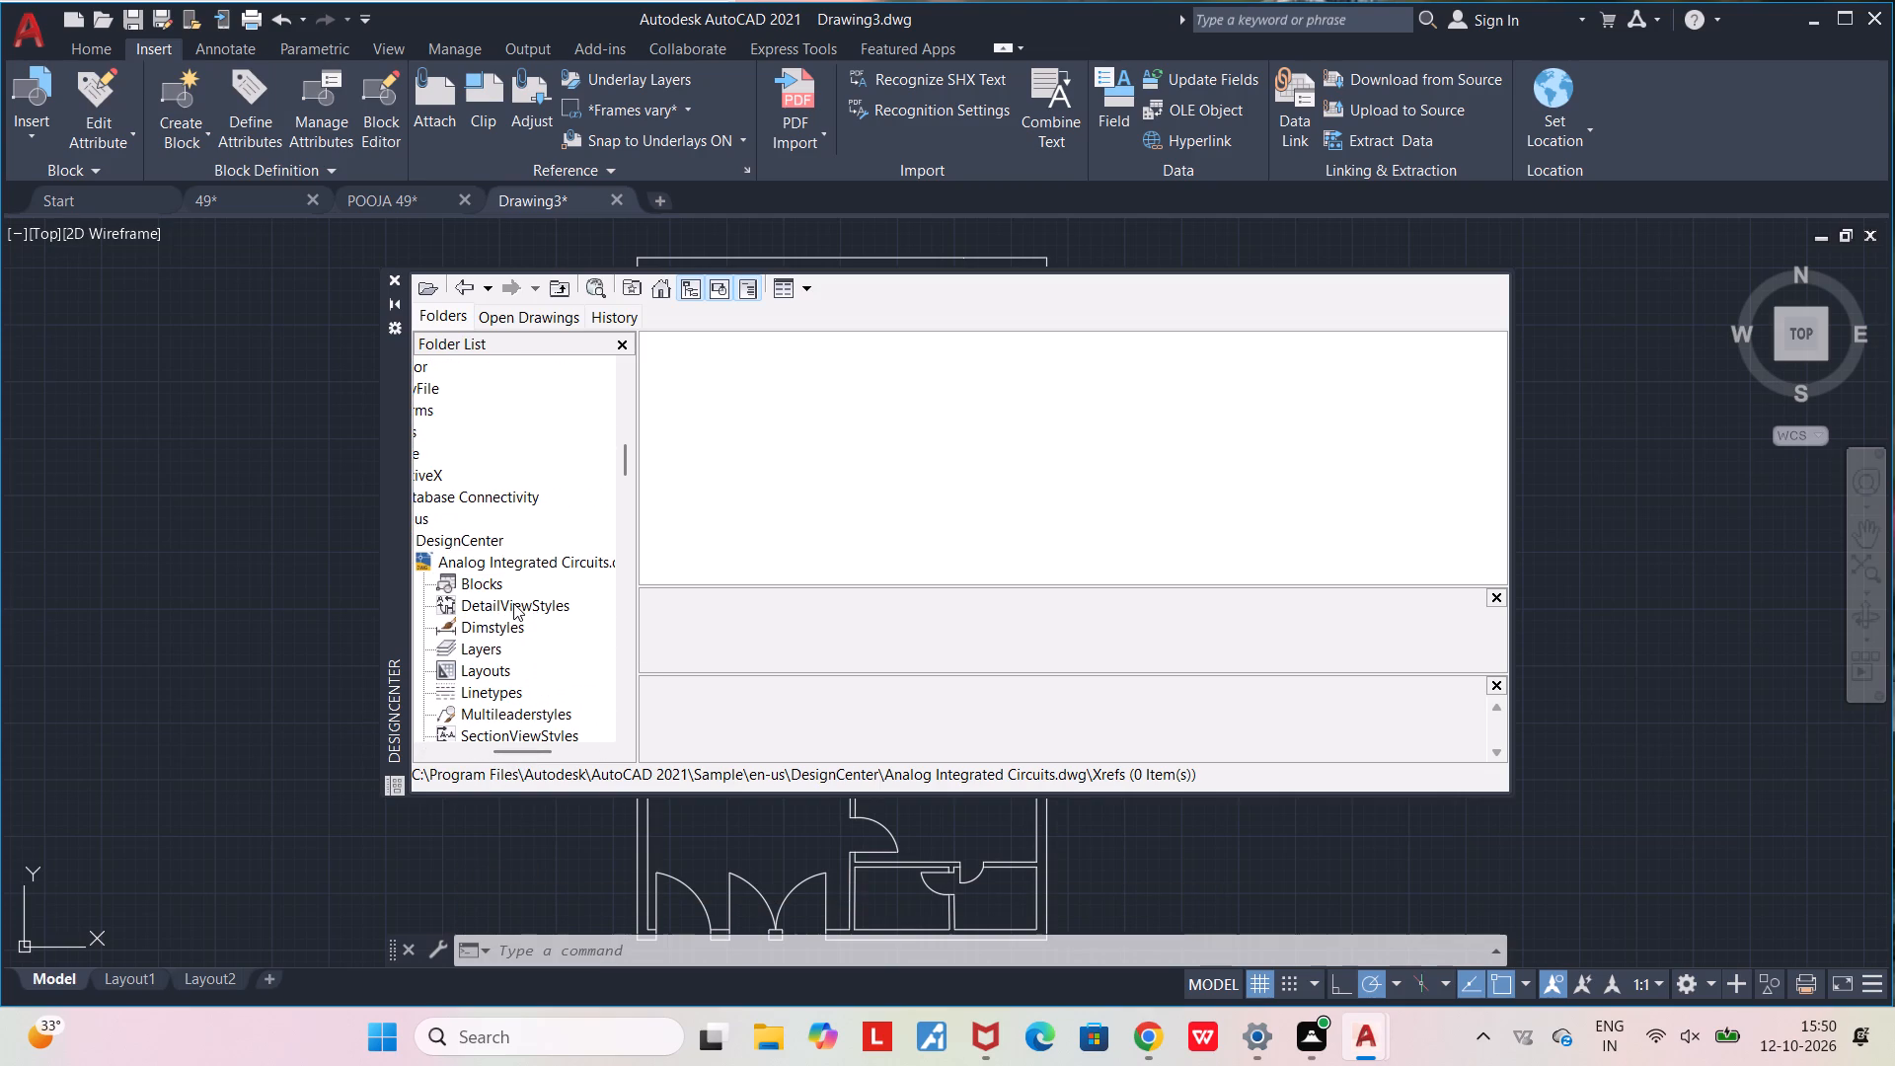
pyautogui.doubleClick(493, 590)
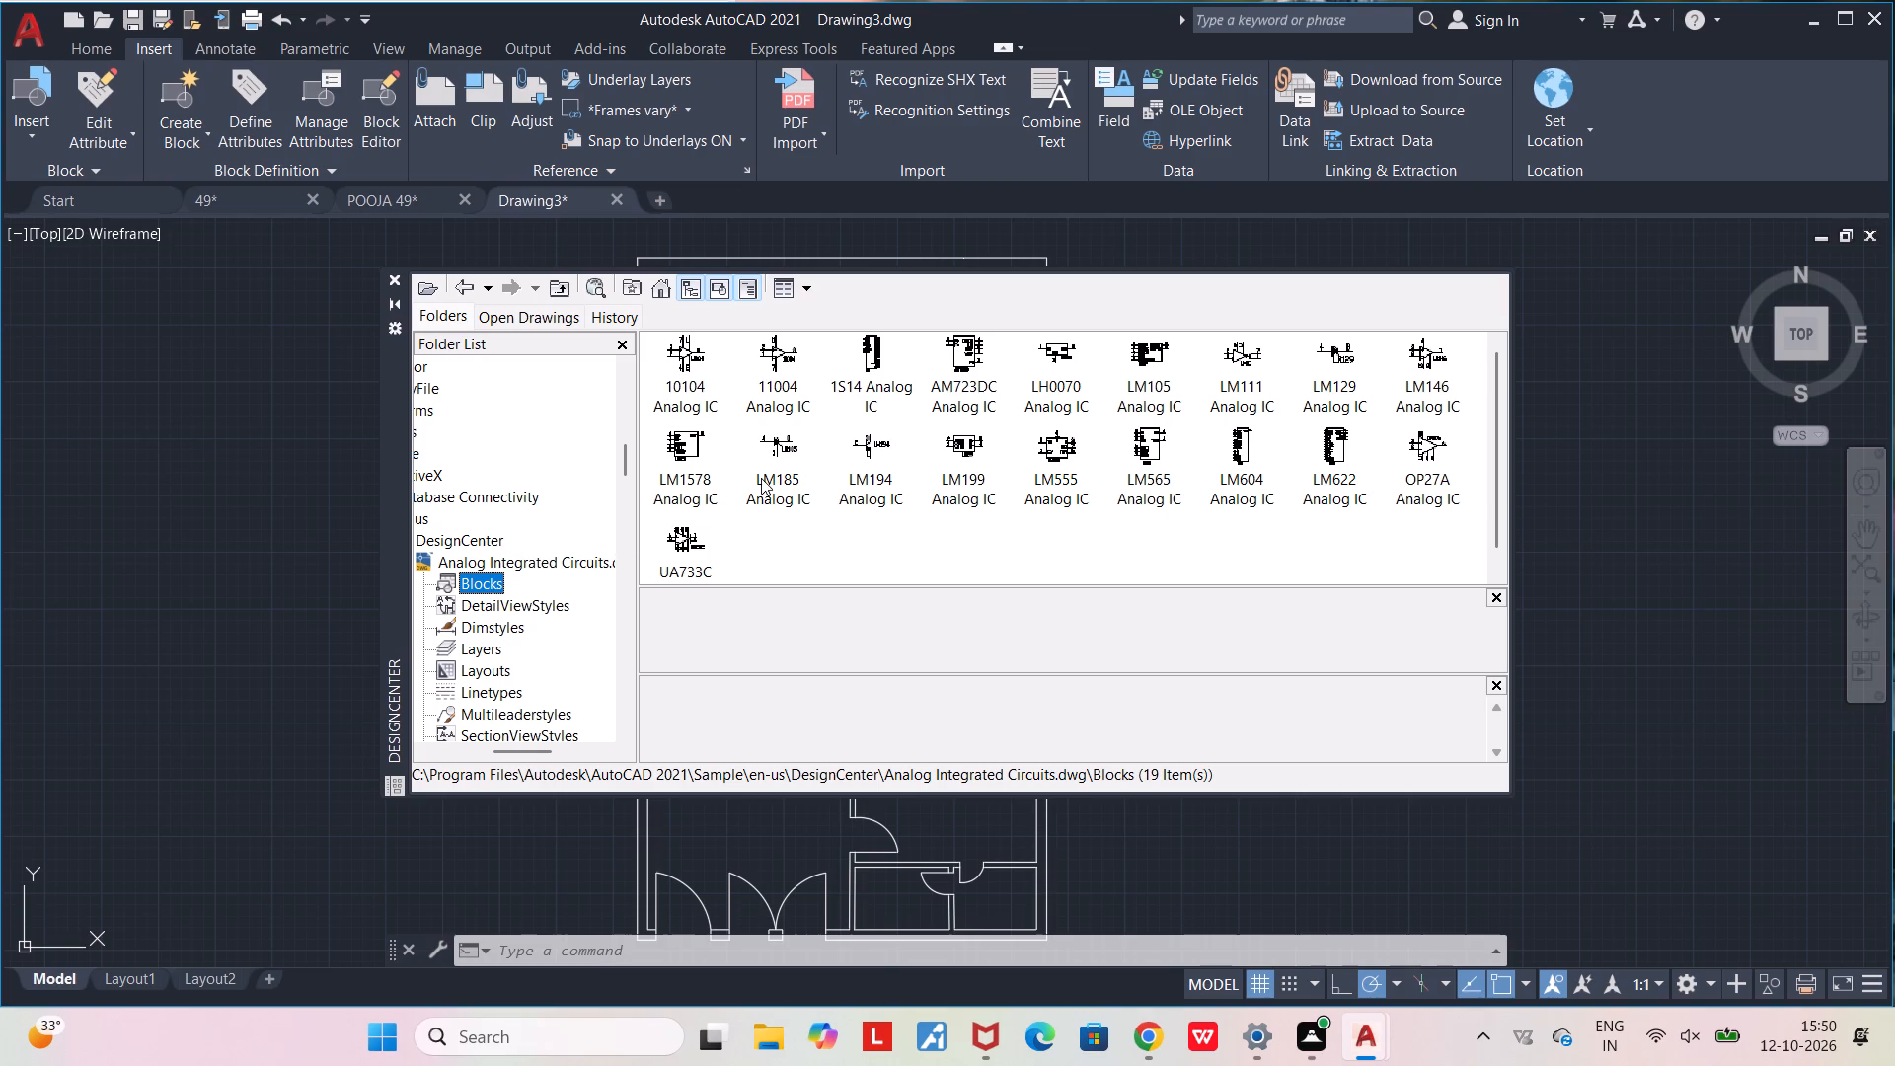
pyautogui.scroll(4, 753, 472)
pyautogui.doubleClick(470, 610)
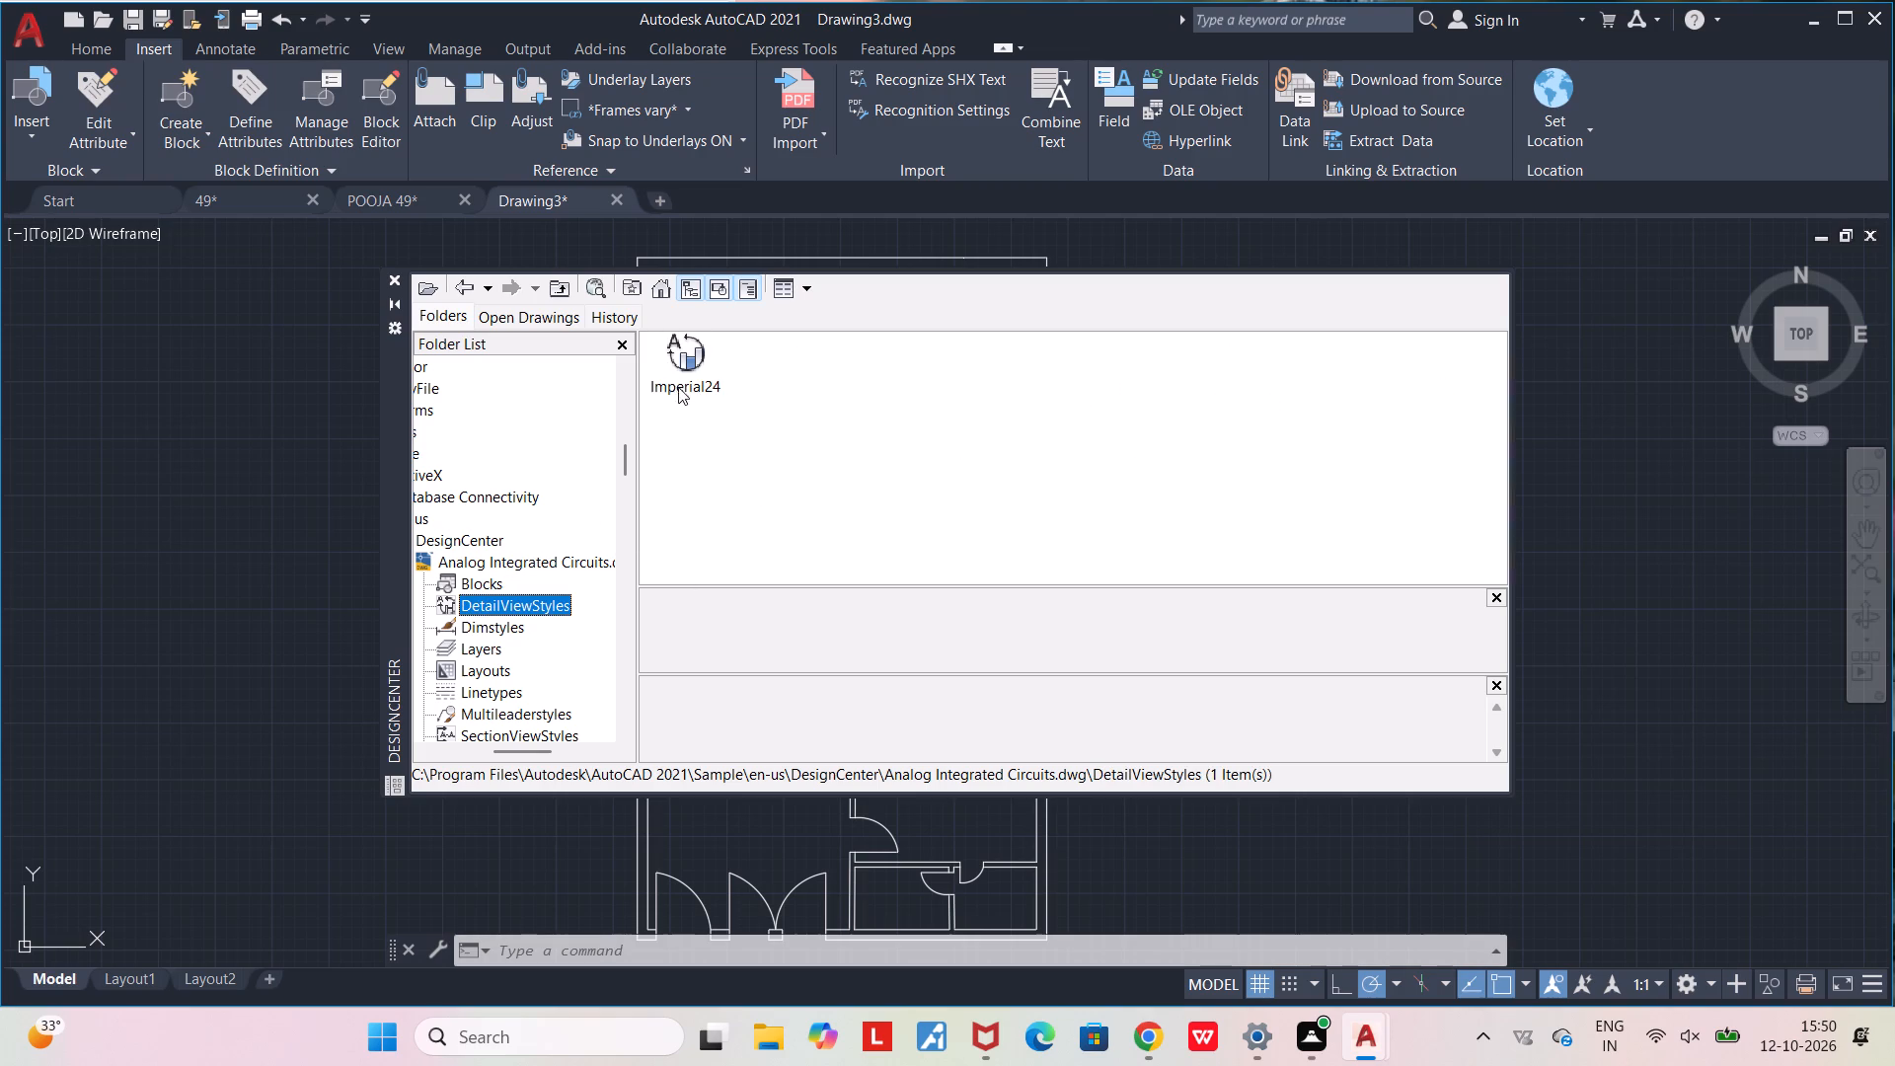
# Examine the blocks and the detail view, section view, multileader, table and visual styles of AutoCAD Textstyles and Linetypes.dwg.
pyautogui.scroll(-2, 547, 643)
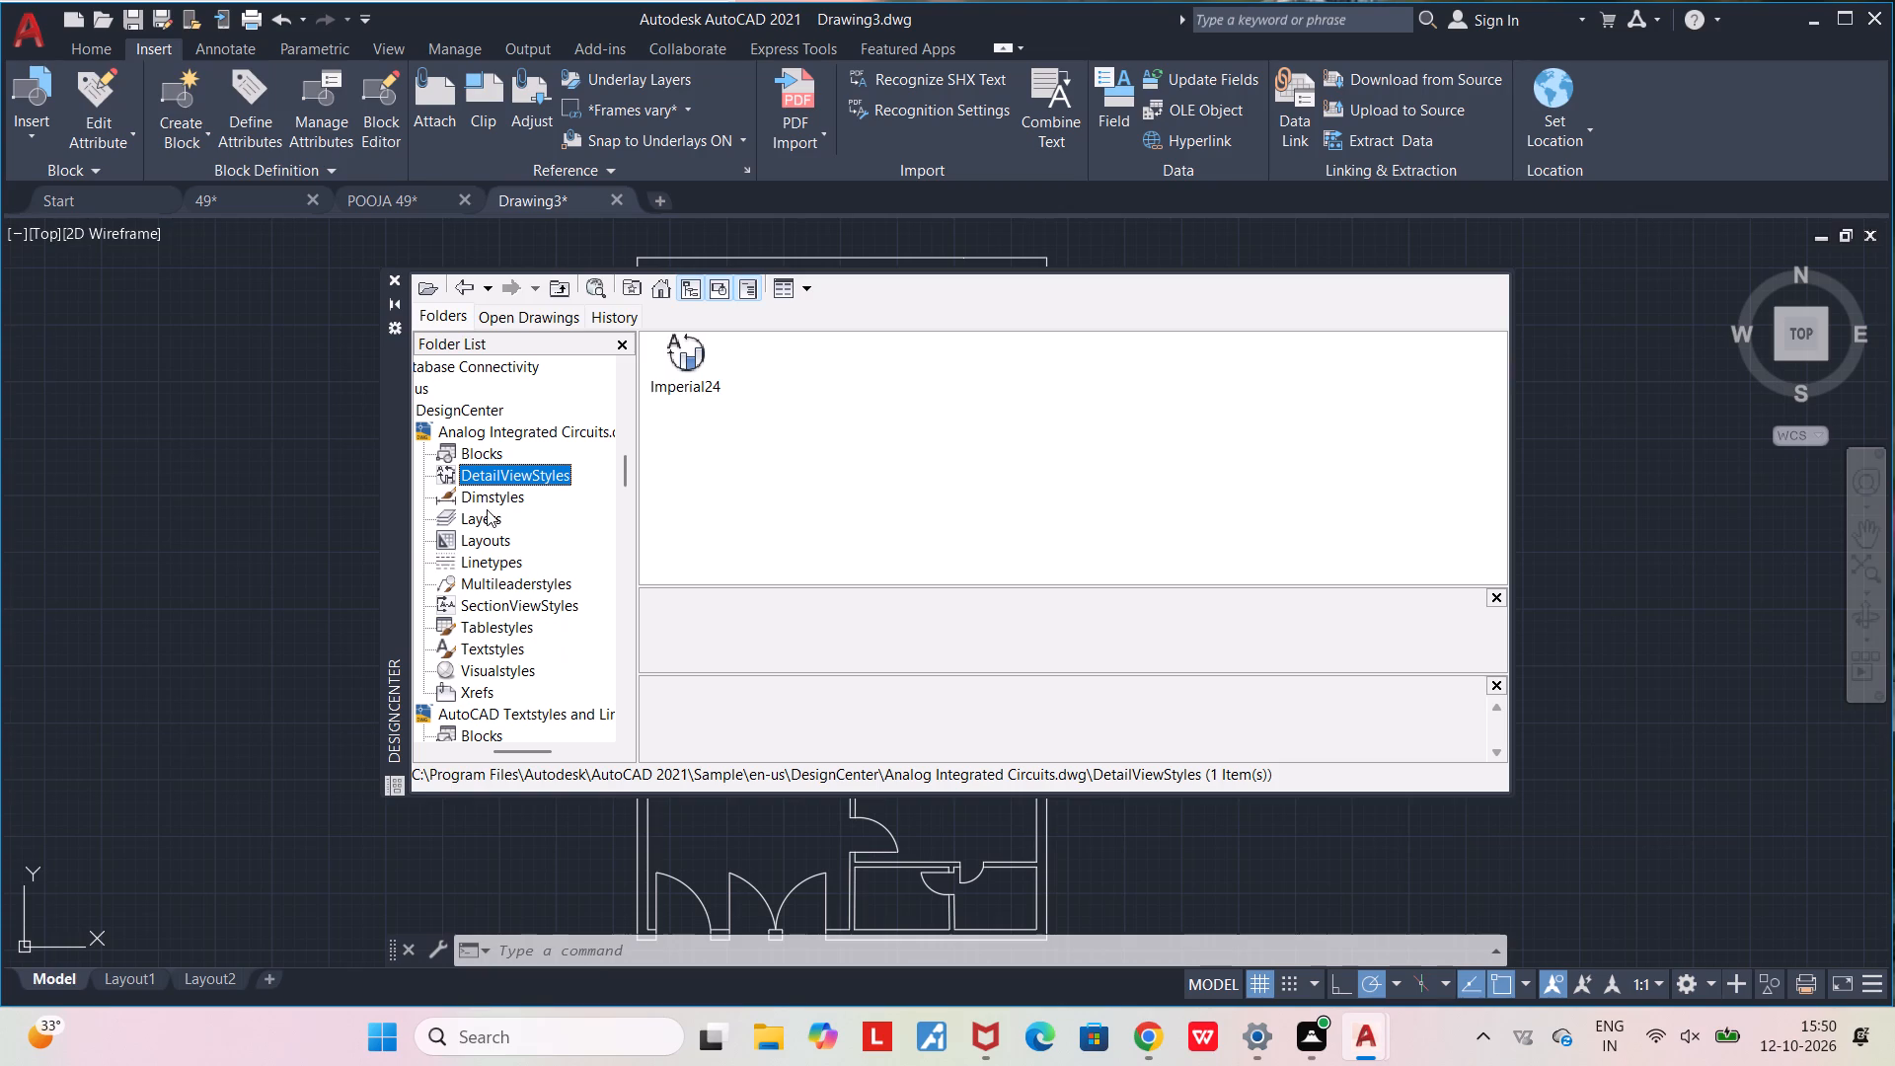
pyautogui.scroll(-1, 486, 602)
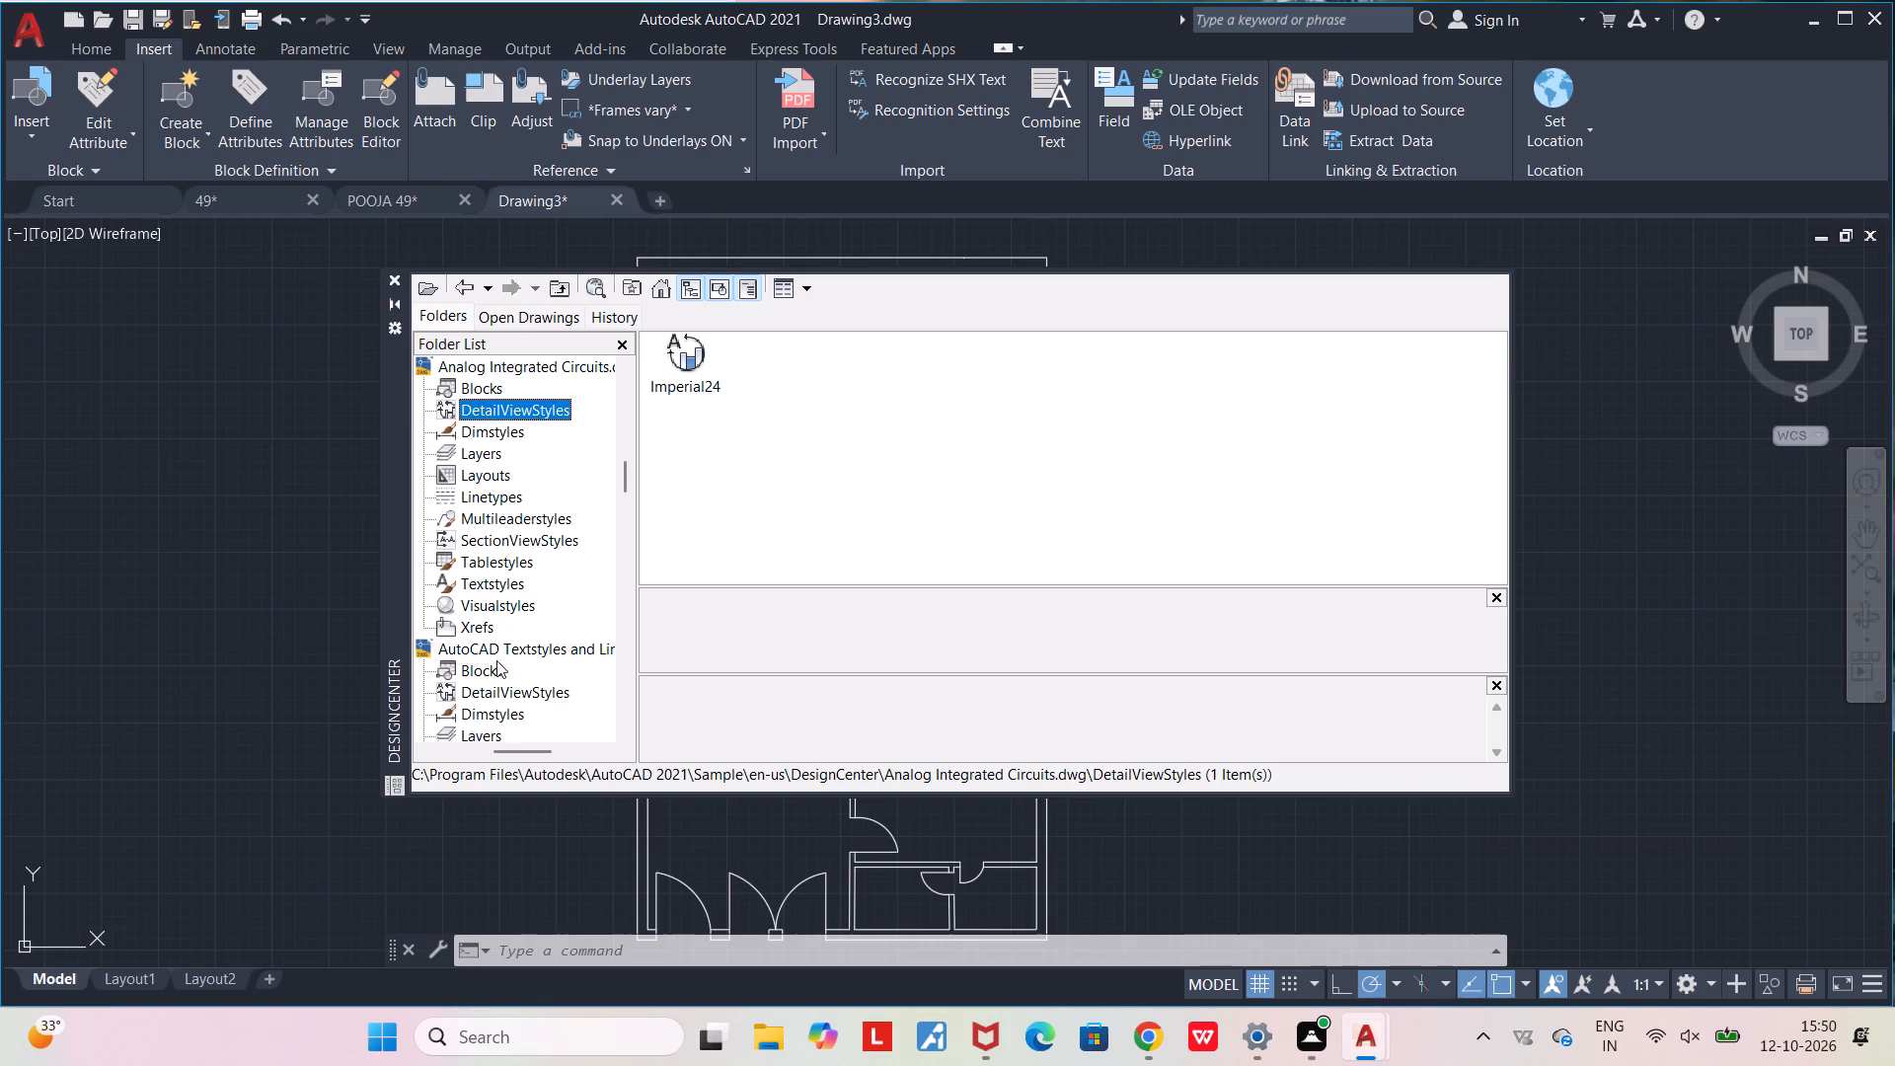
pyautogui.scroll(-1, 496, 657)
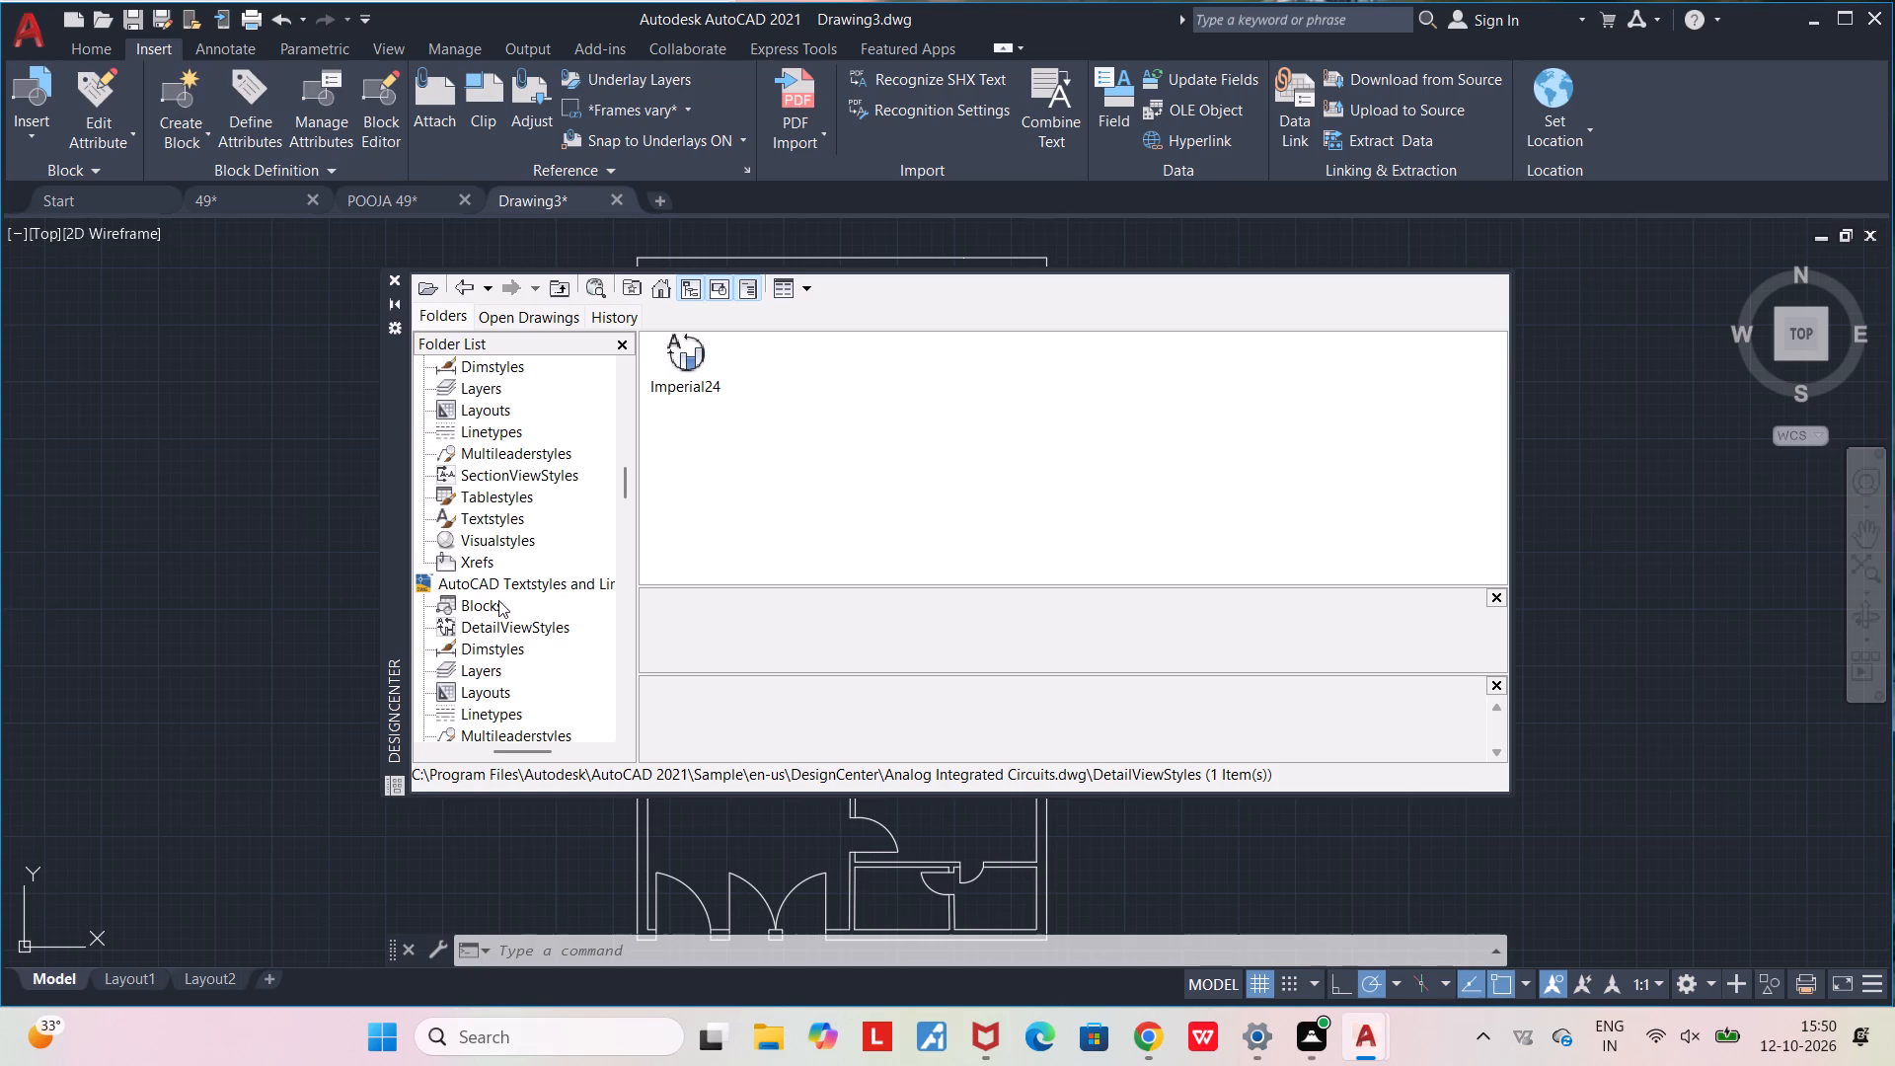
pyautogui.click(493, 600)
pyautogui.click(493, 600)
pyautogui.doubleClick(493, 600)
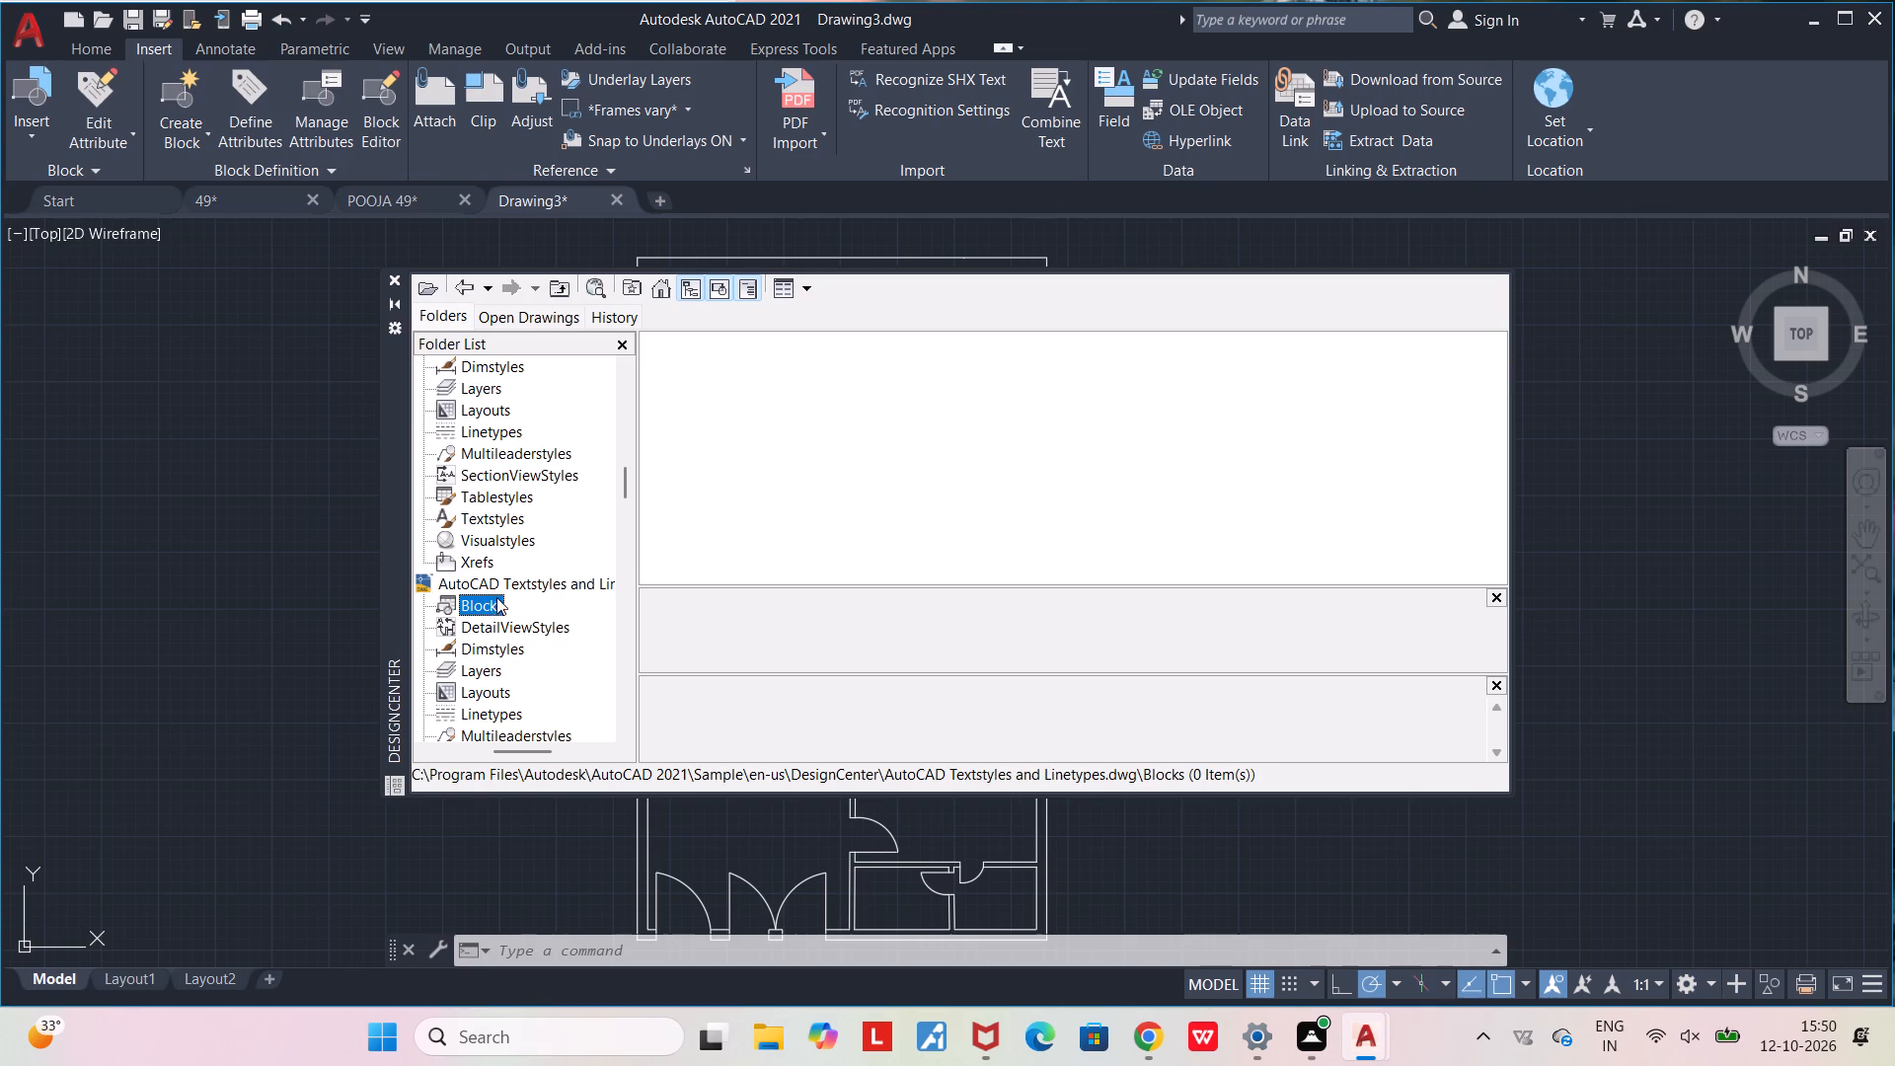
pyautogui.doubleClick(524, 627)
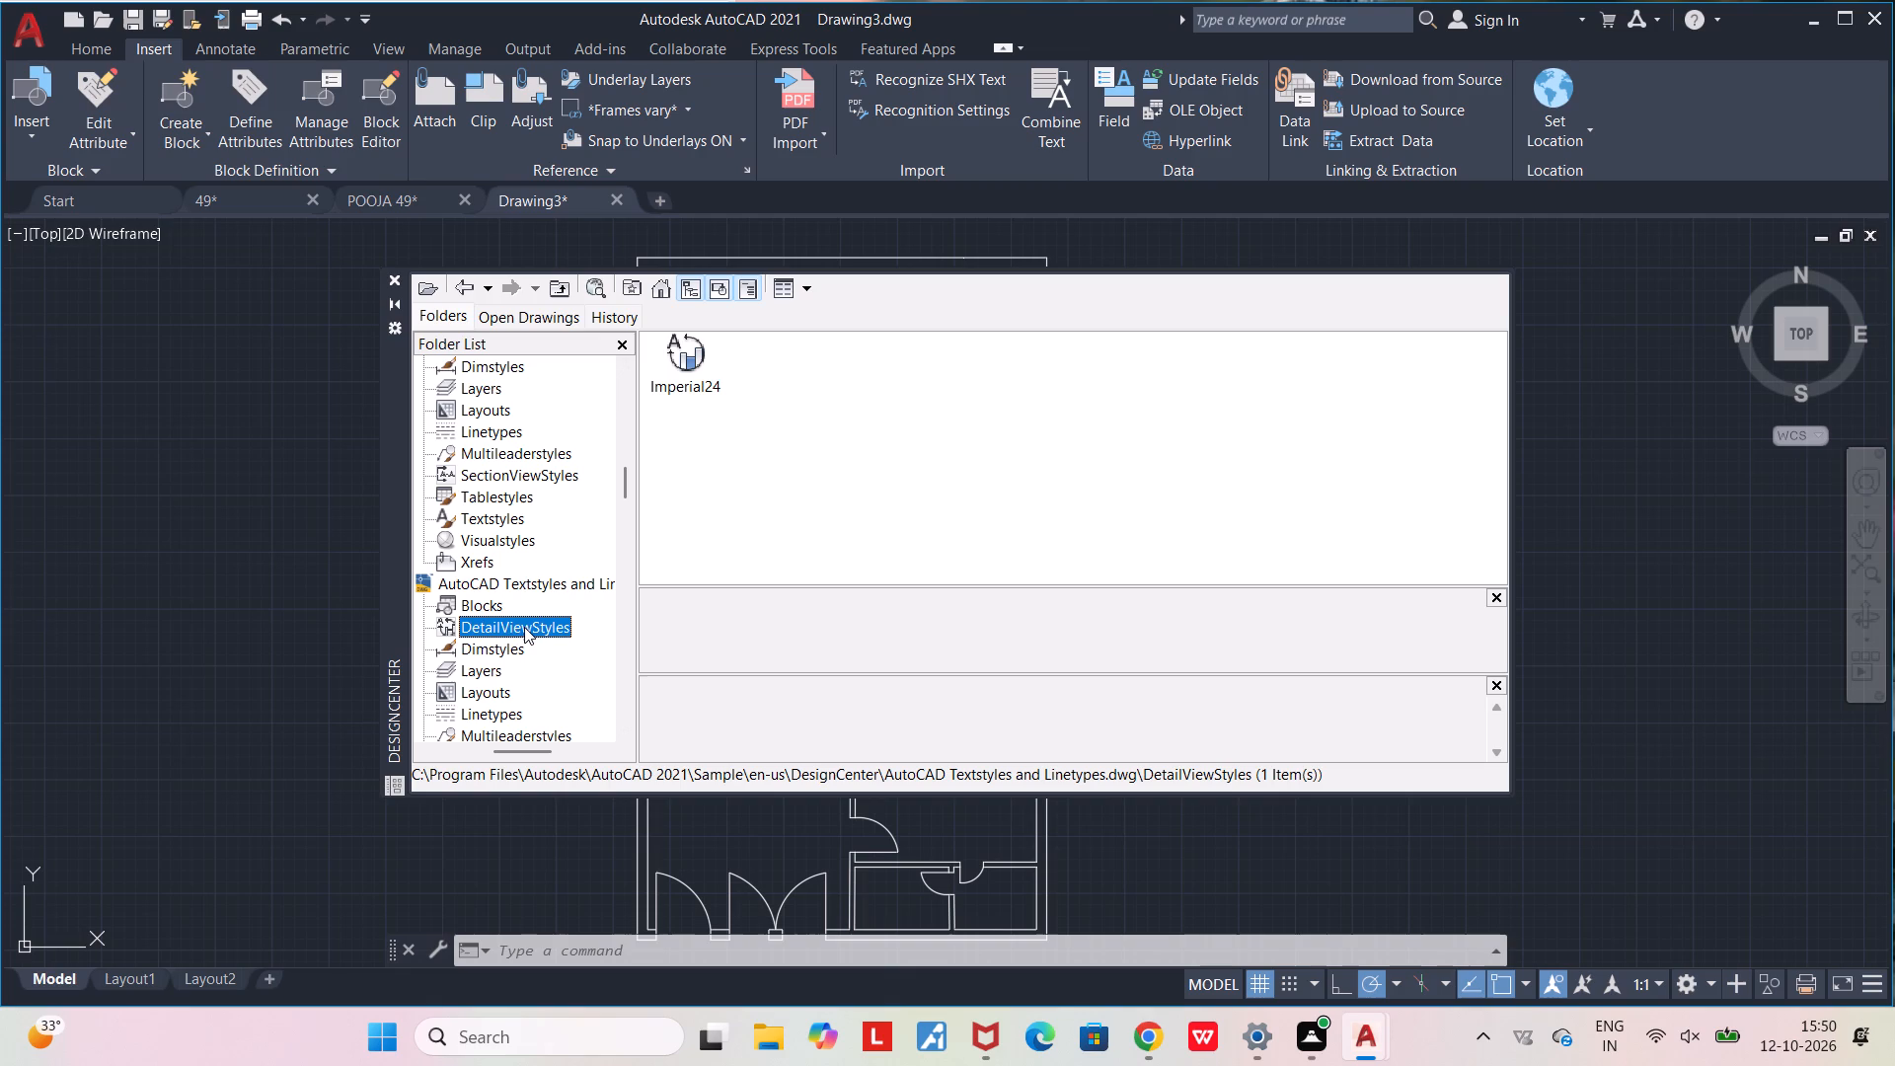
pyautogui.doubleClick(486, 606)
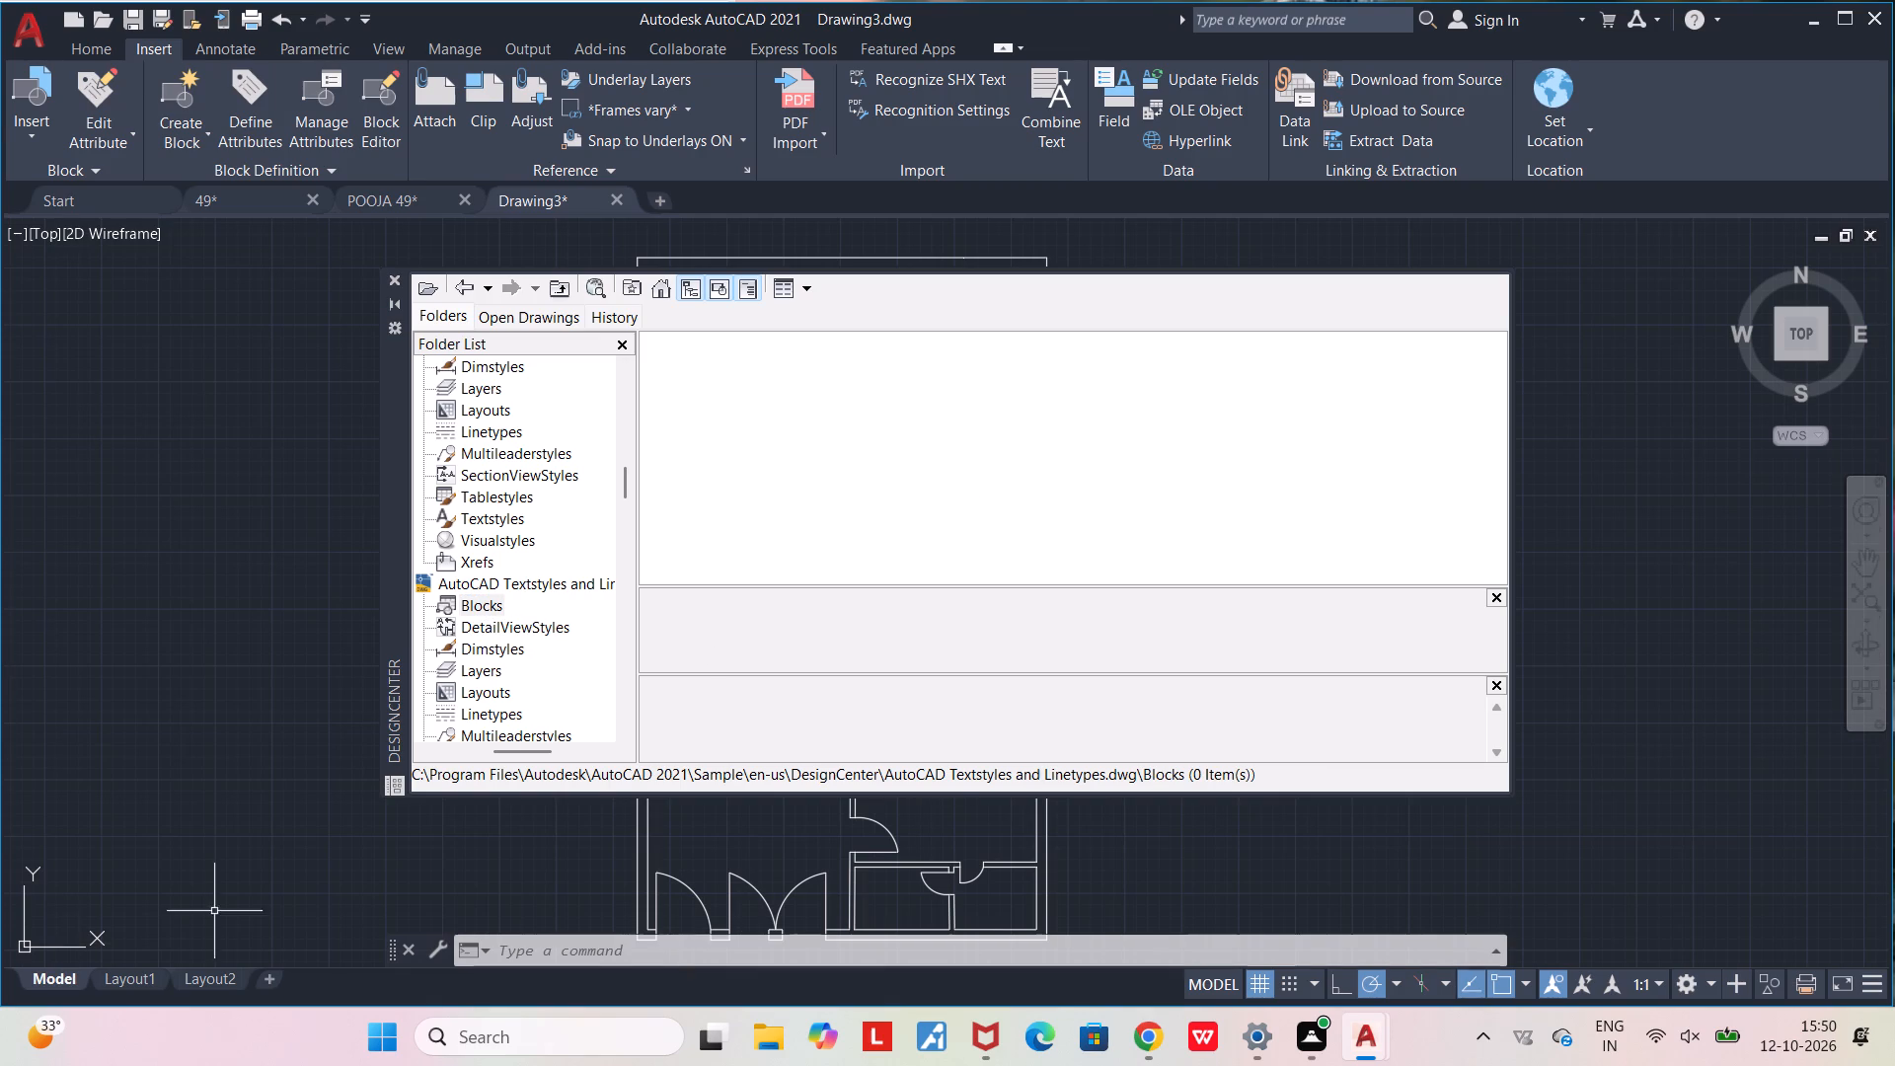
pyautogui.scroll(-2, 554, 686)
pyautogui.doubleClick(536, 626)
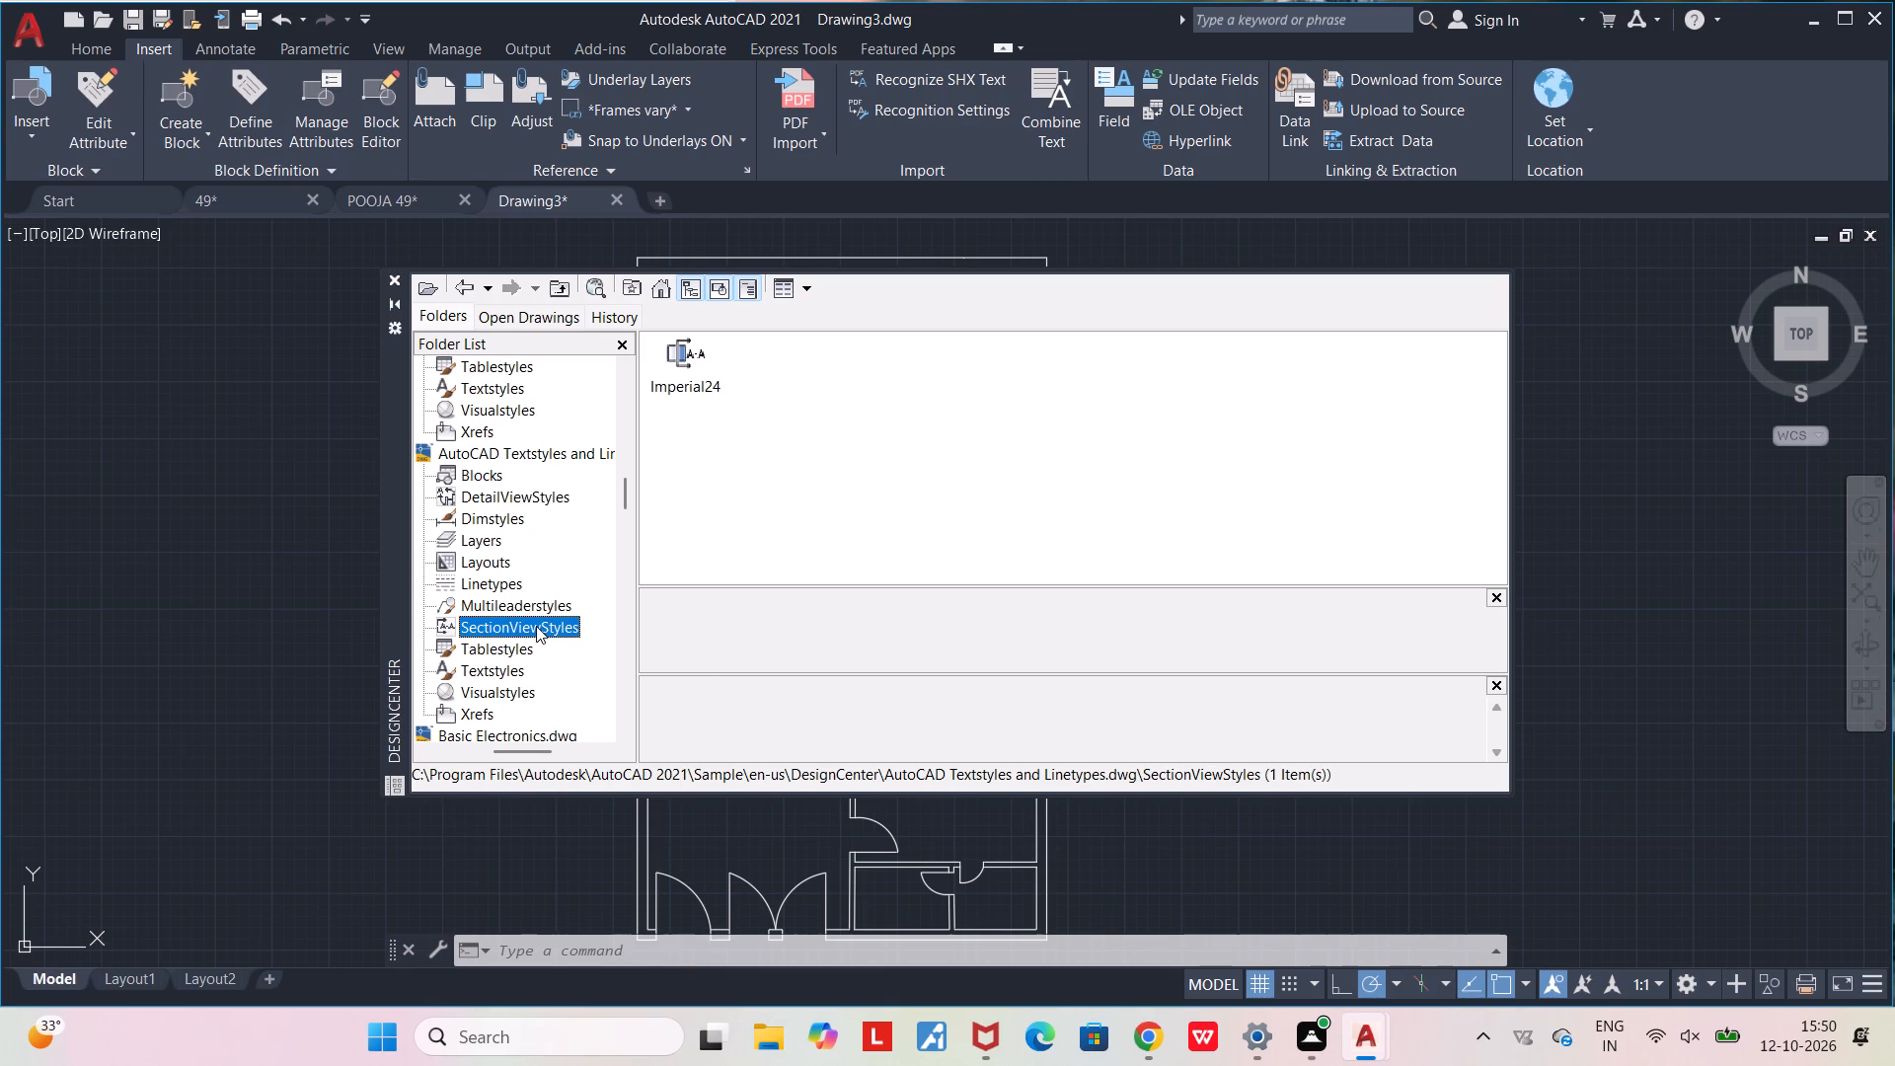
pyautogui.doubleClick(536, 607)
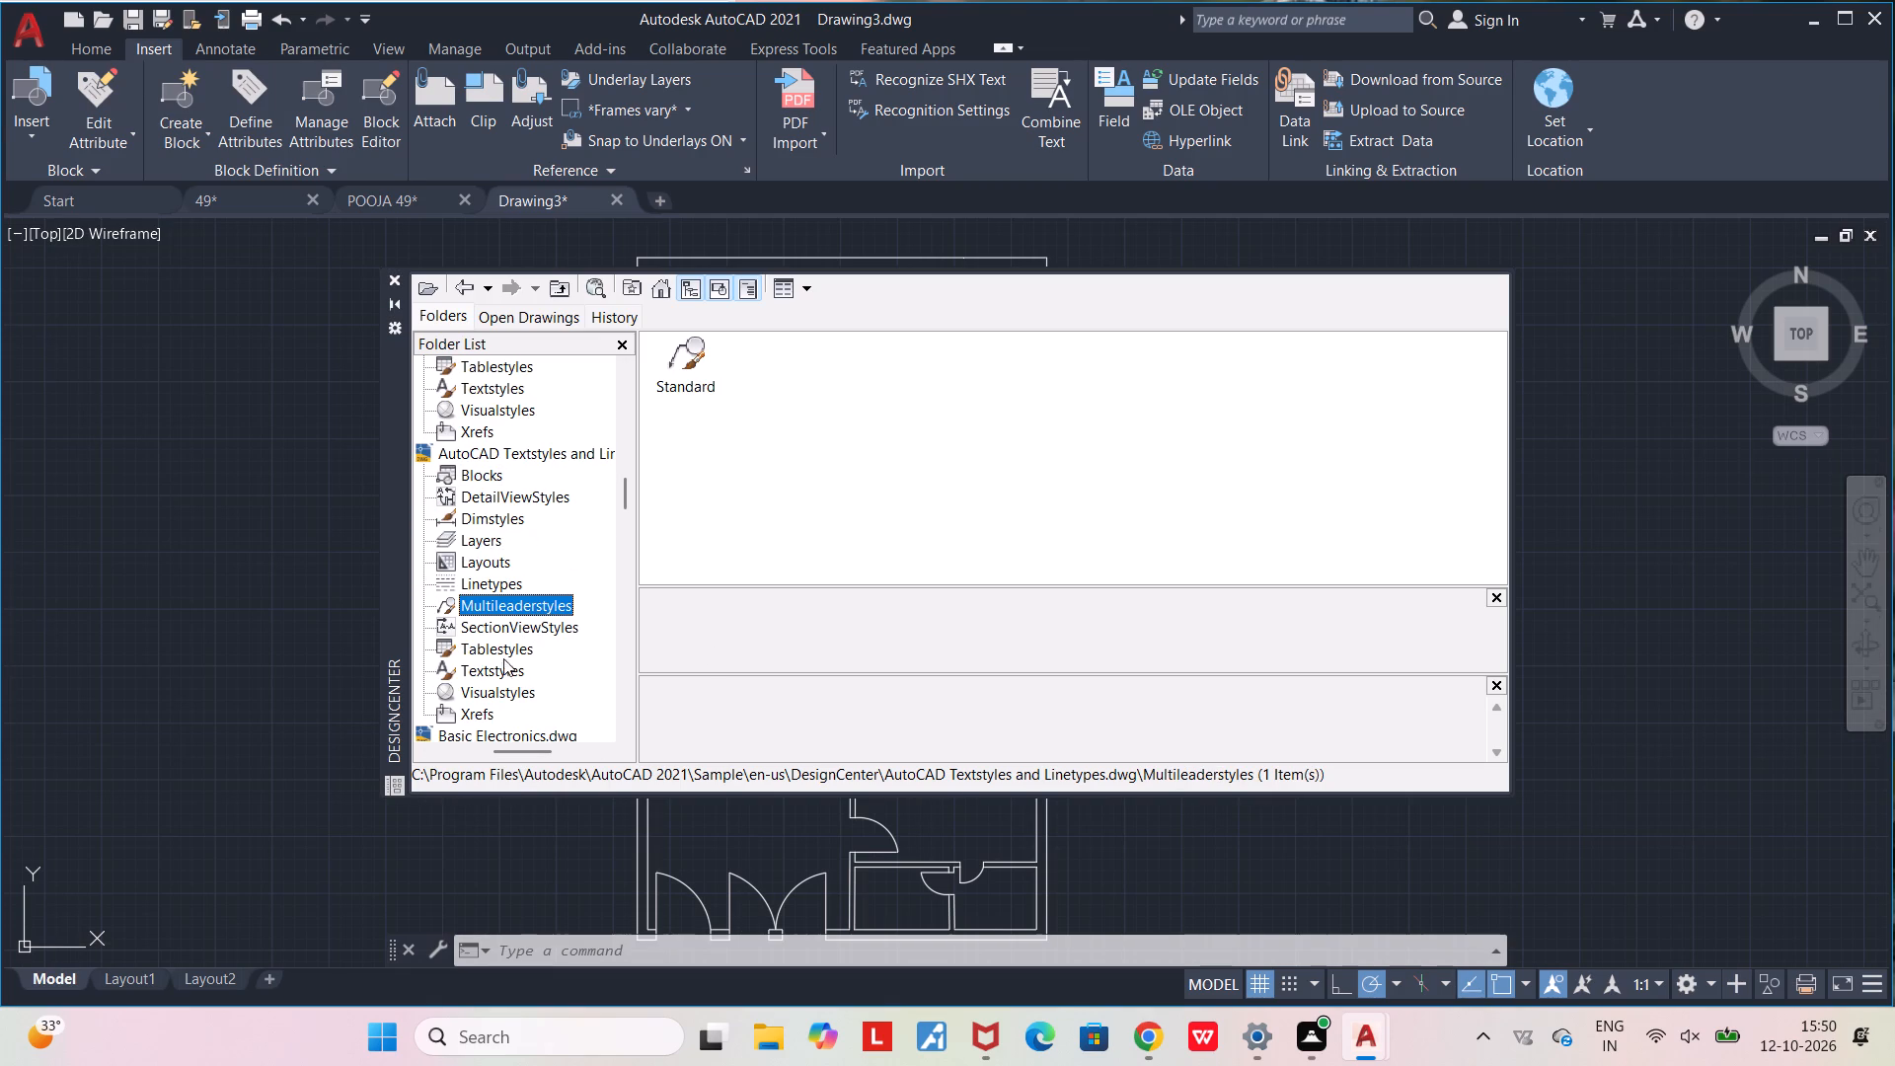
pyautogui.doubleClick(495, 651)
pyautogui.scroll(-2, 509, 685)
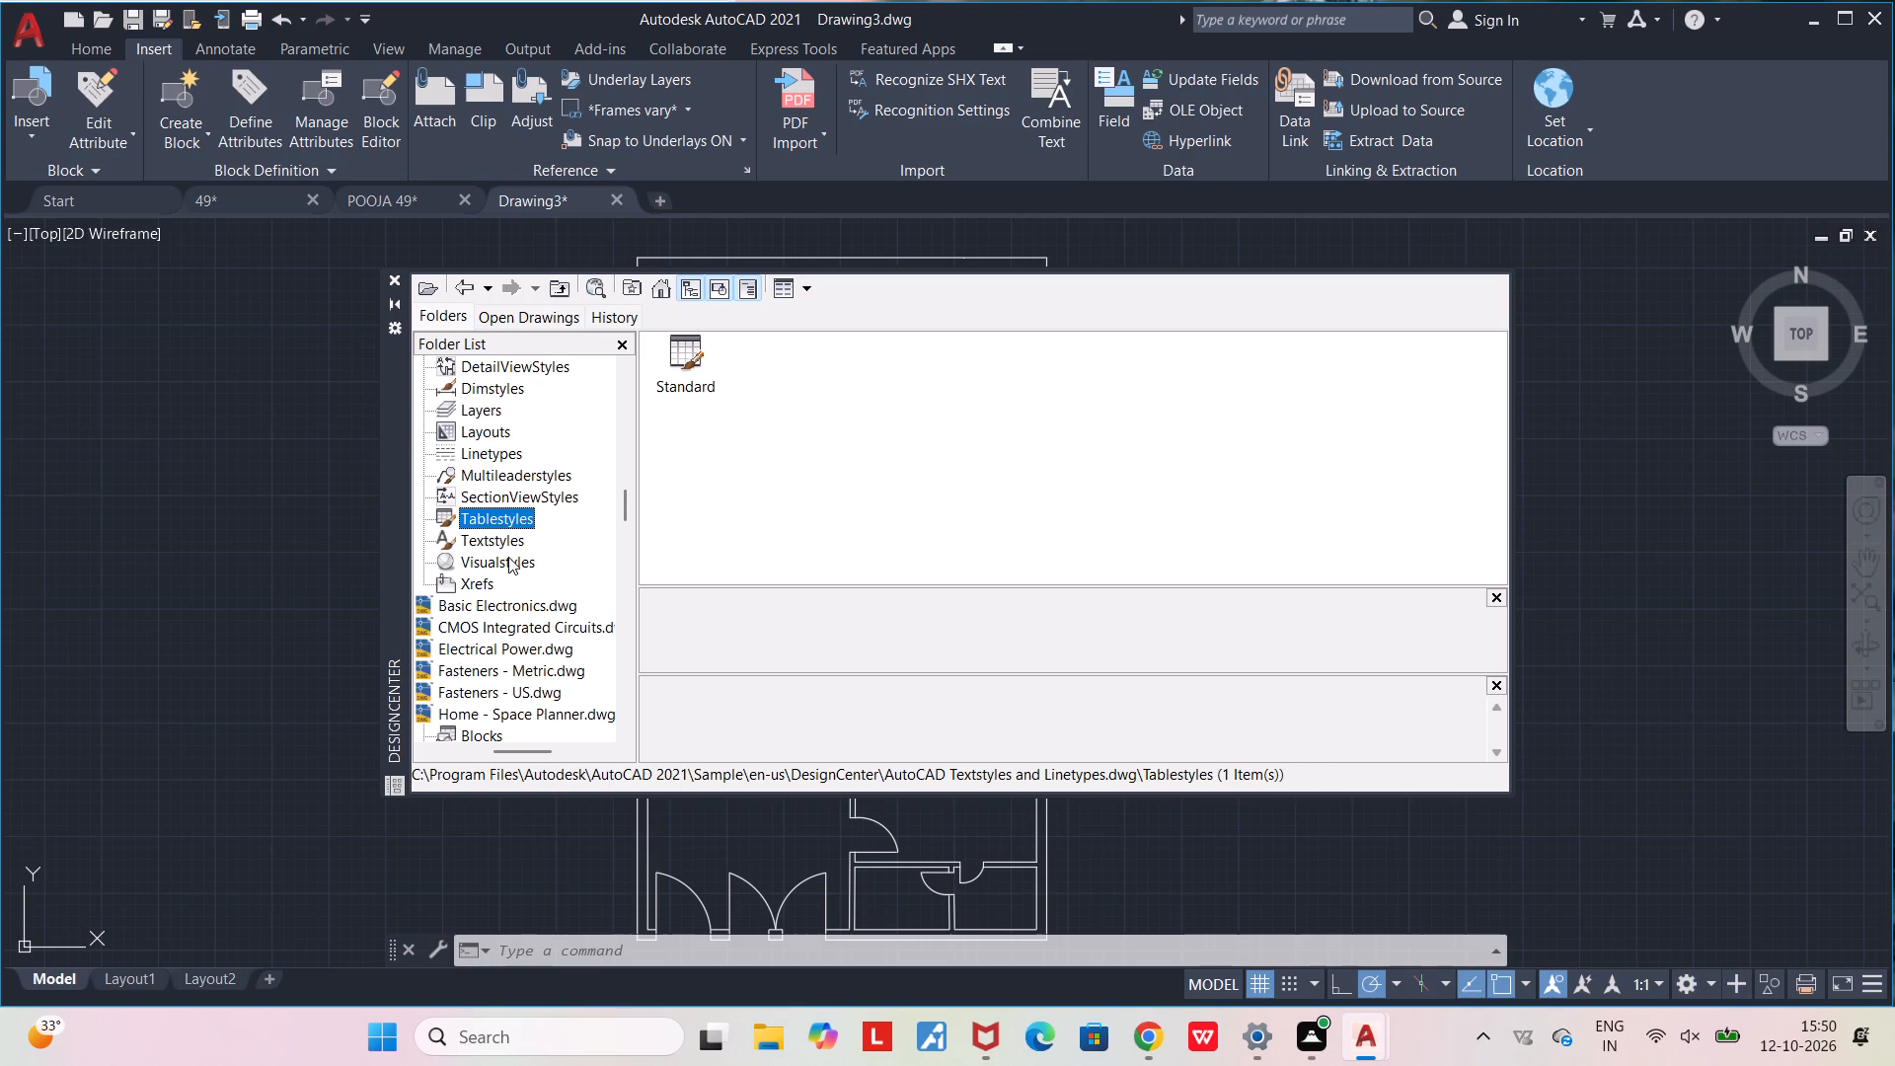
pyautogui.doubleClick(508, 557)
pyautogui.scroll(-1, 508, 623)
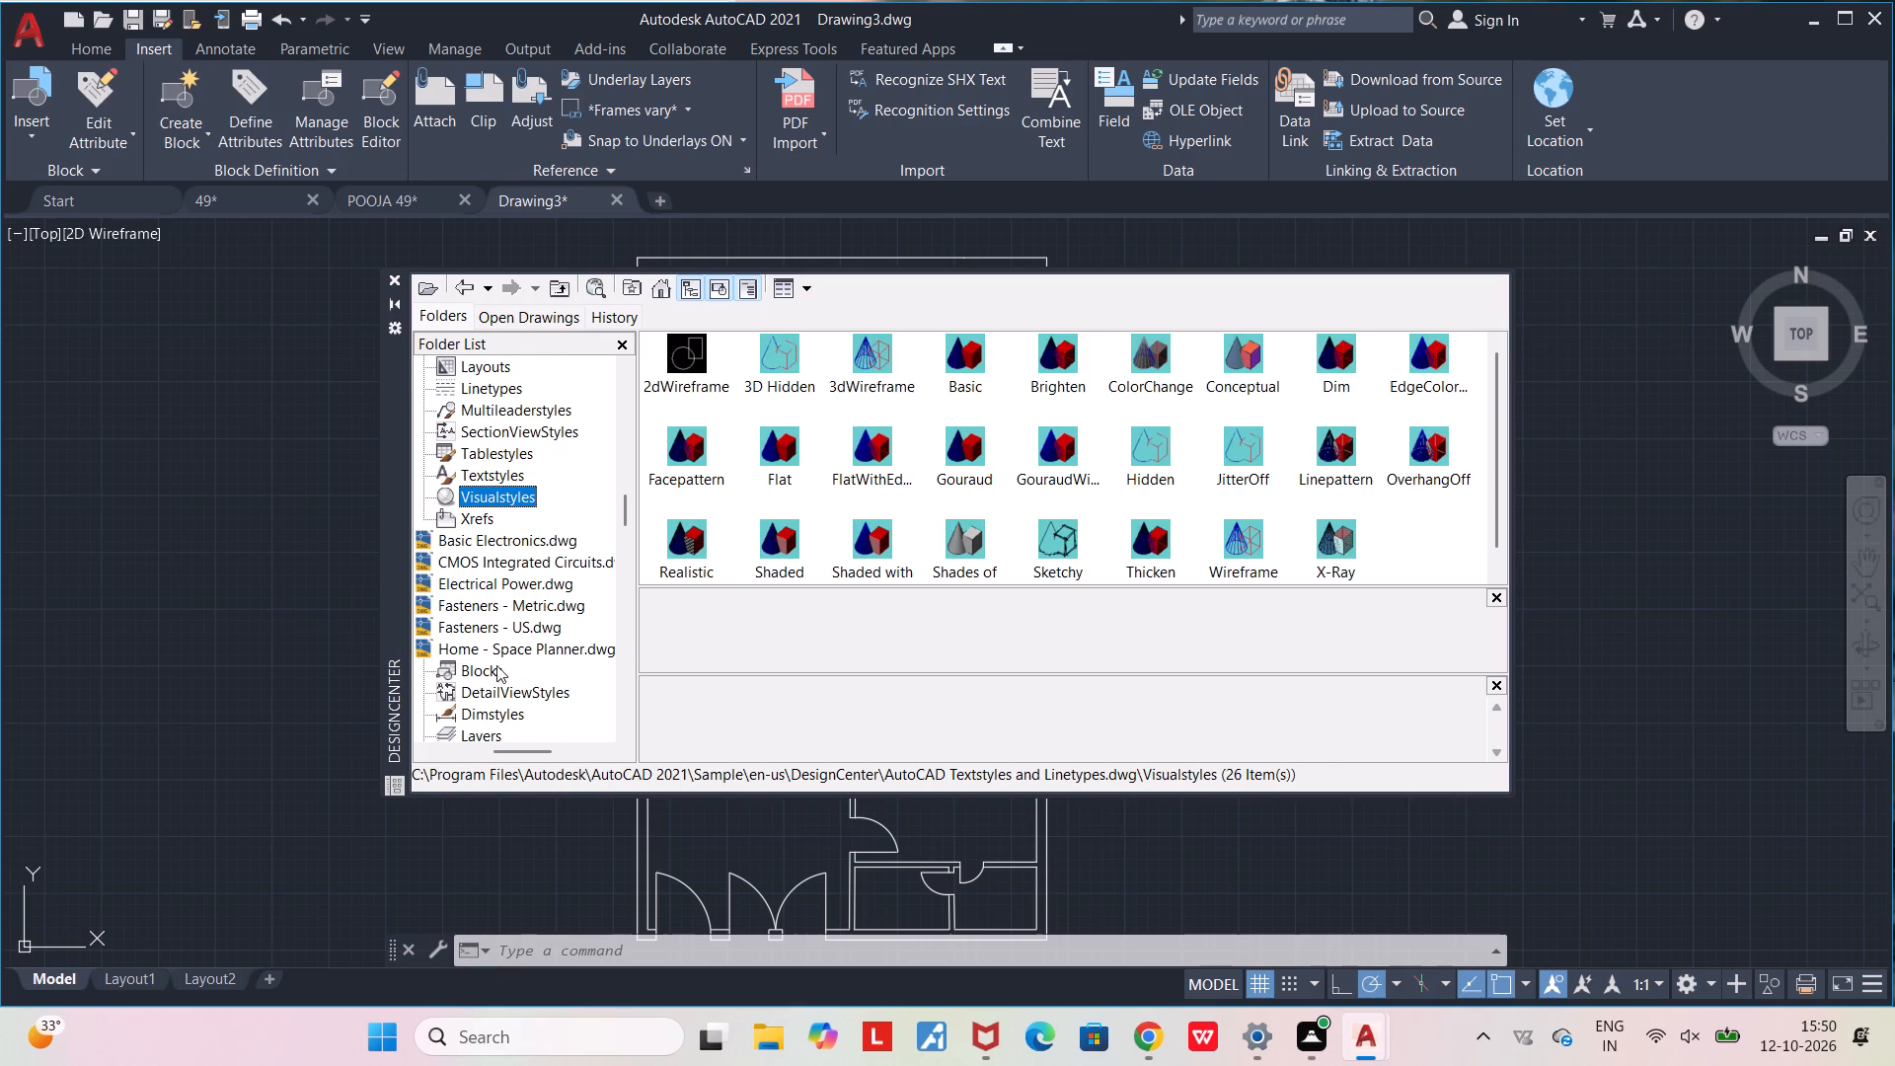
# Insert the Bed - Queen block from Home - Space Planner.dwg at scale 1 and rotation 0 in the empty area west of the plan, and close DesignCenter.
pyautogui.doubleClick(493, 670)
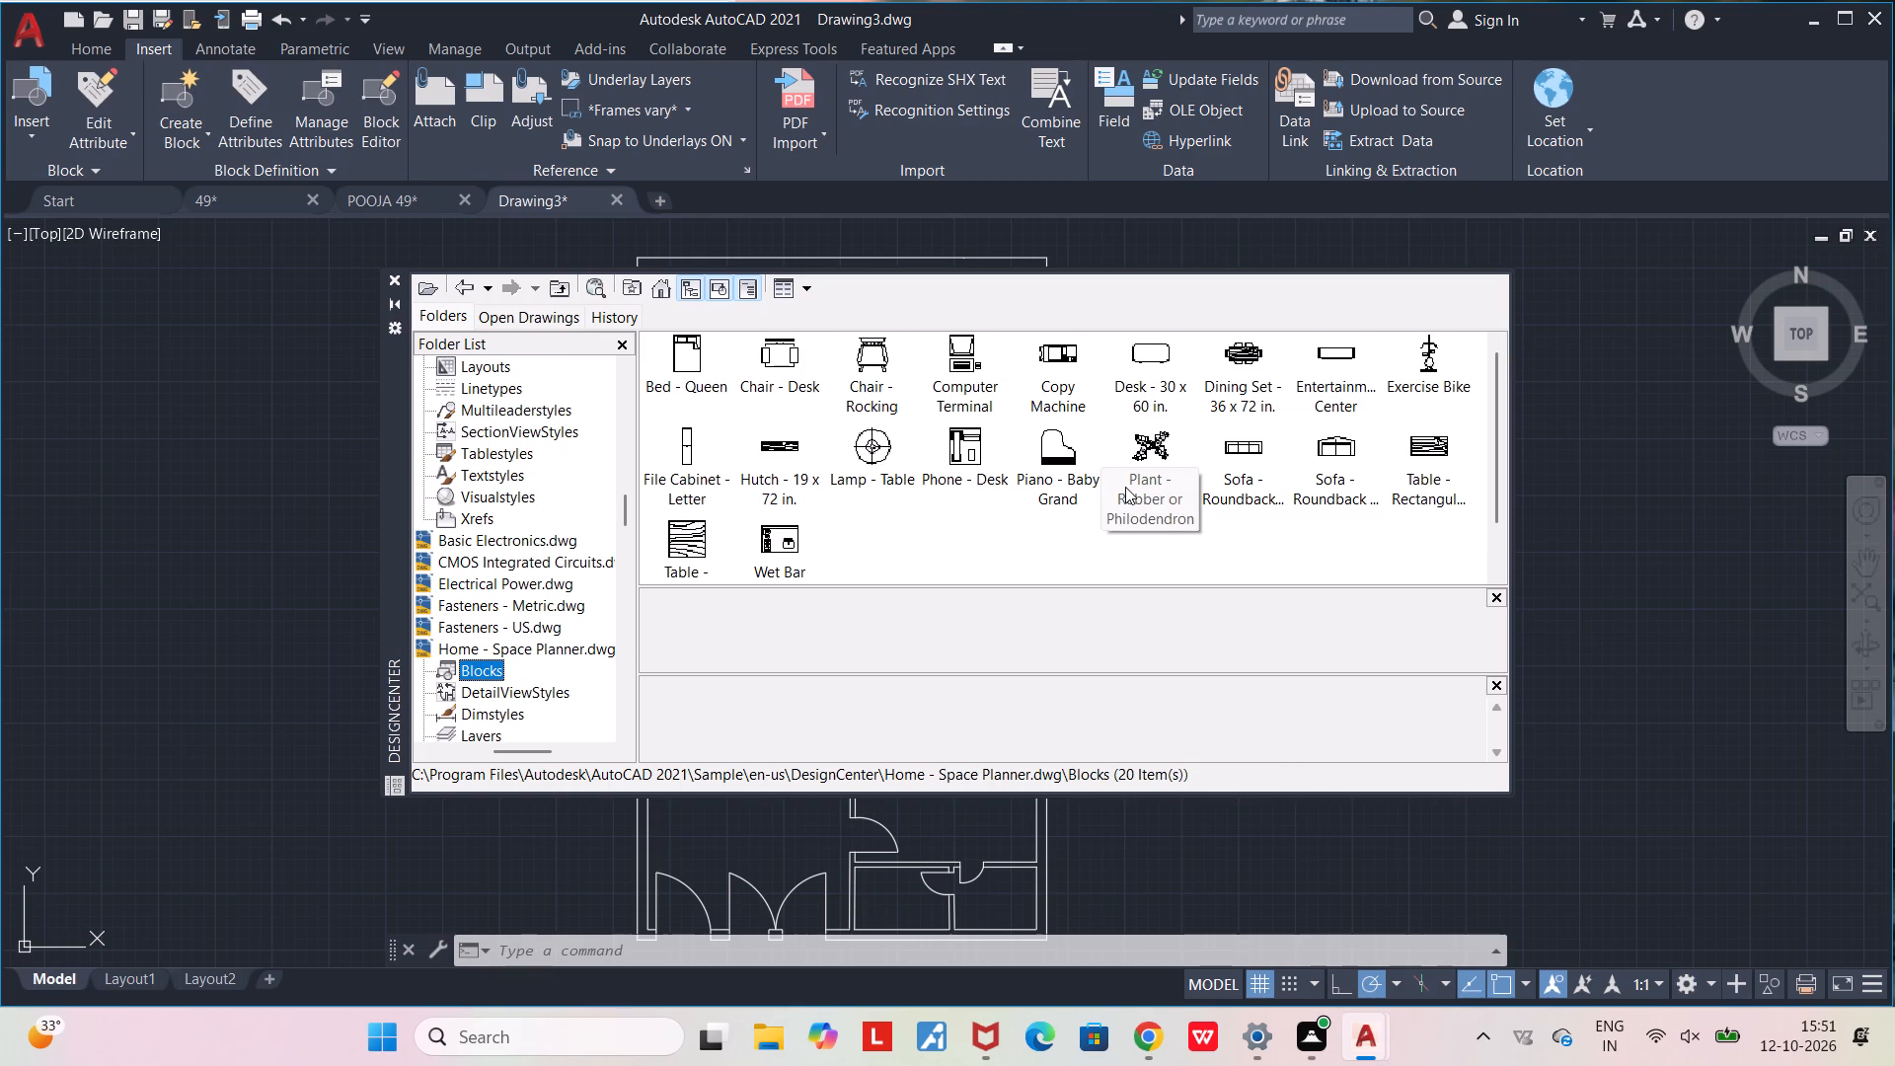
pyautogui.click(678, 359)
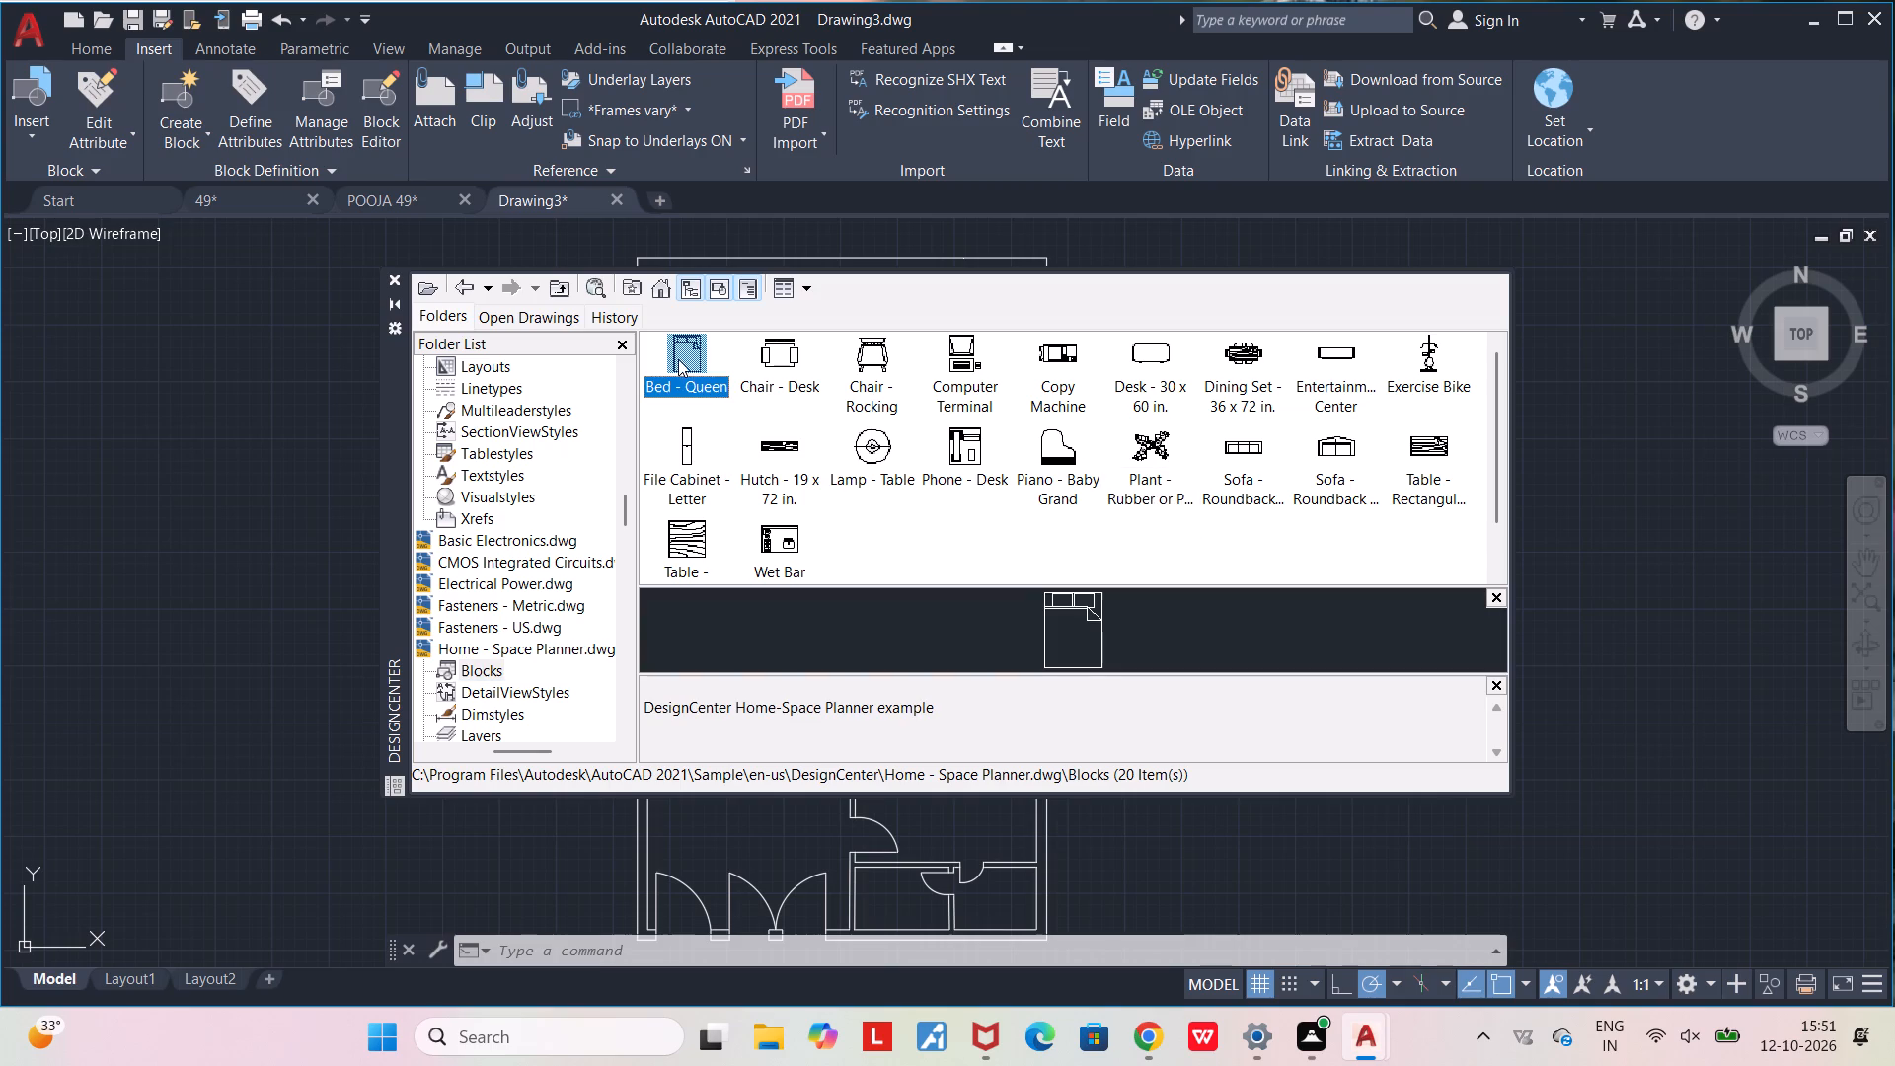
pyautogui.click(1070, 649)
pyautogui.moveTo(1062, 621); pyautogui.dragTo(267, 739)
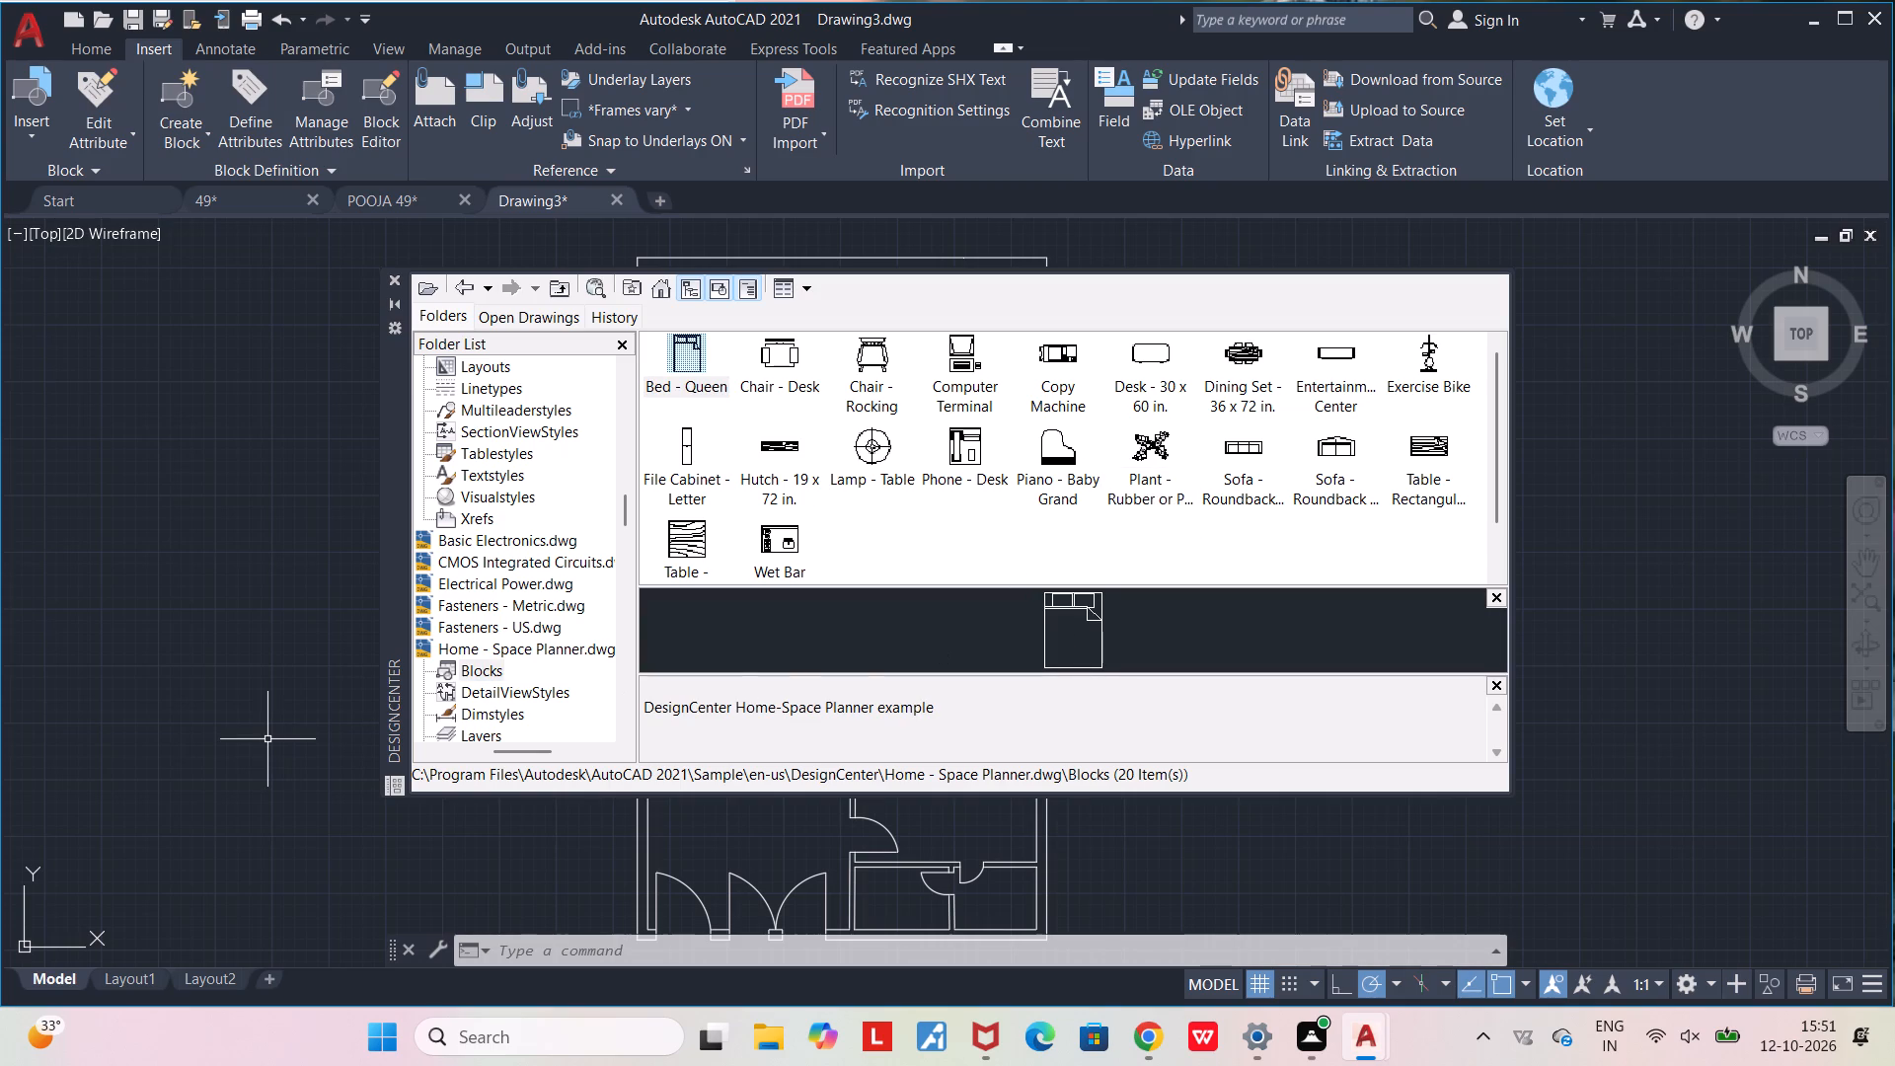
pyautogui.doubleClick(686, 348)
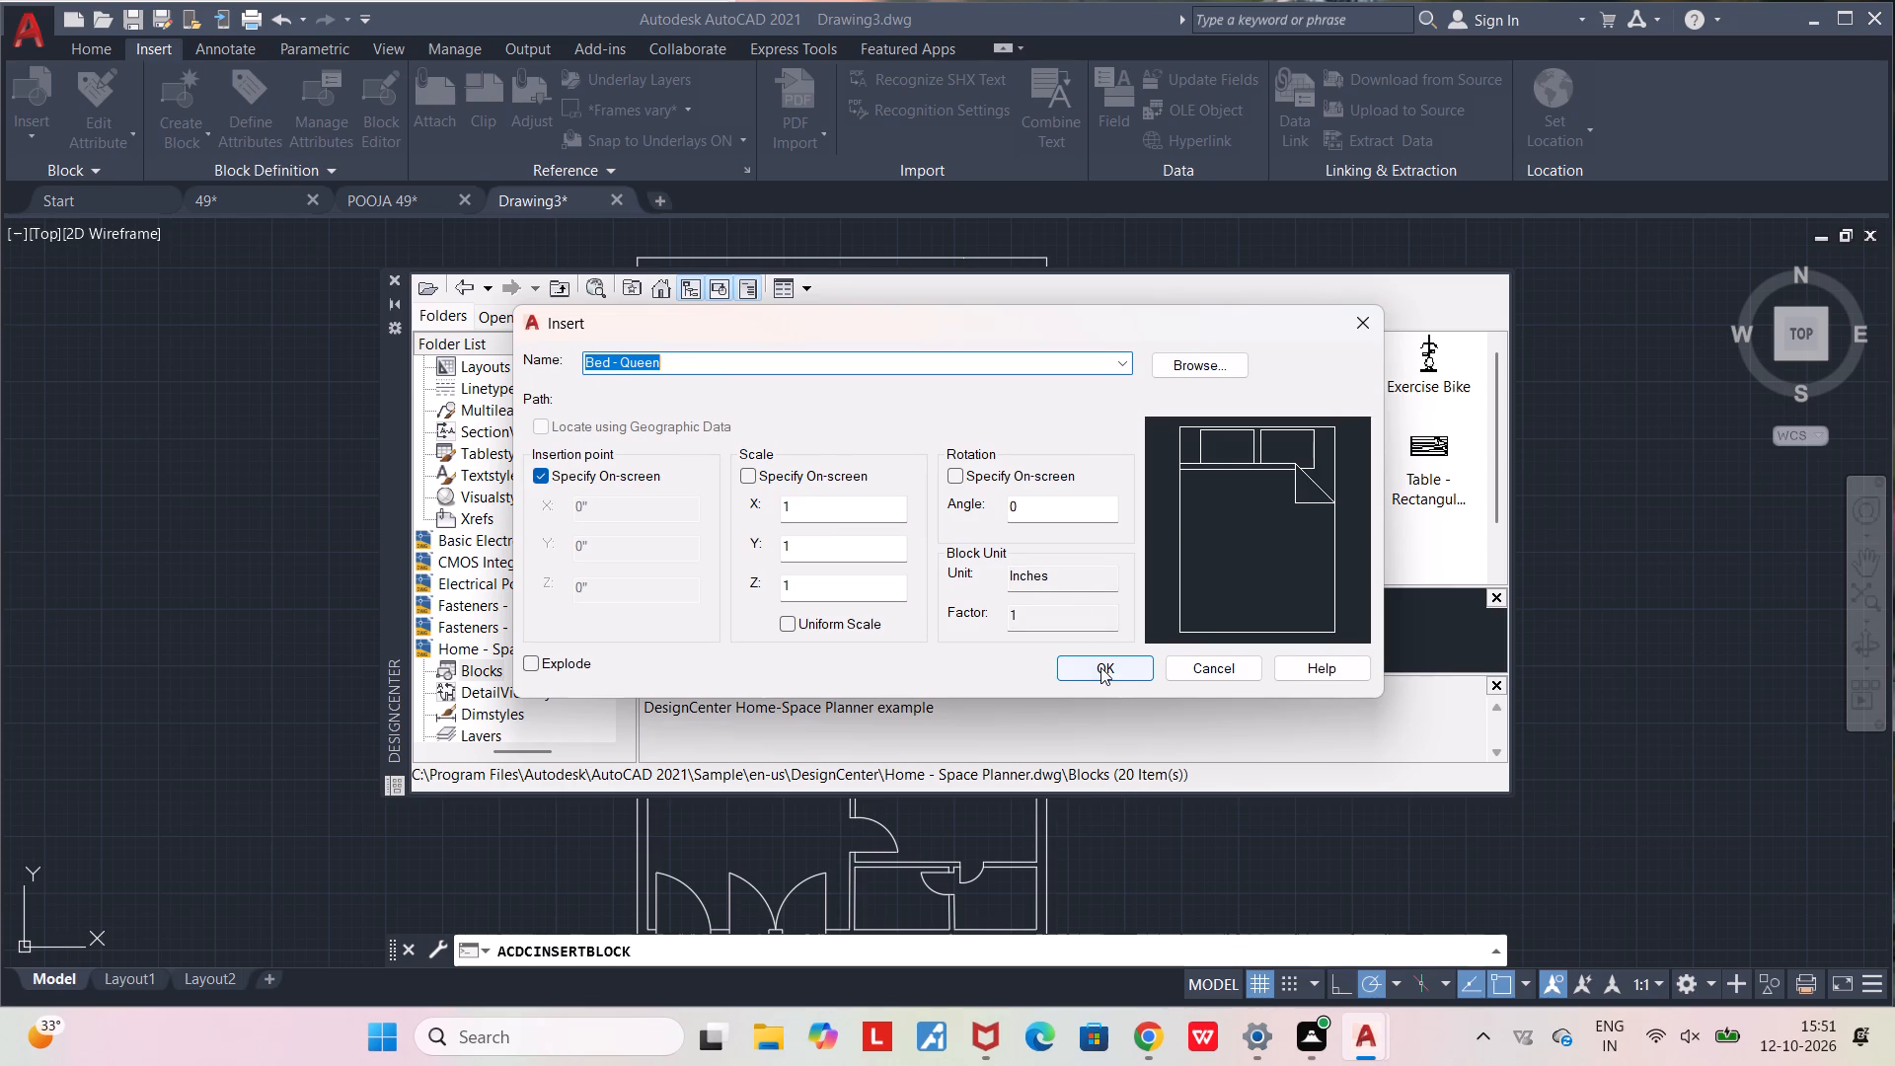
pyautogui.click(1103, 667)
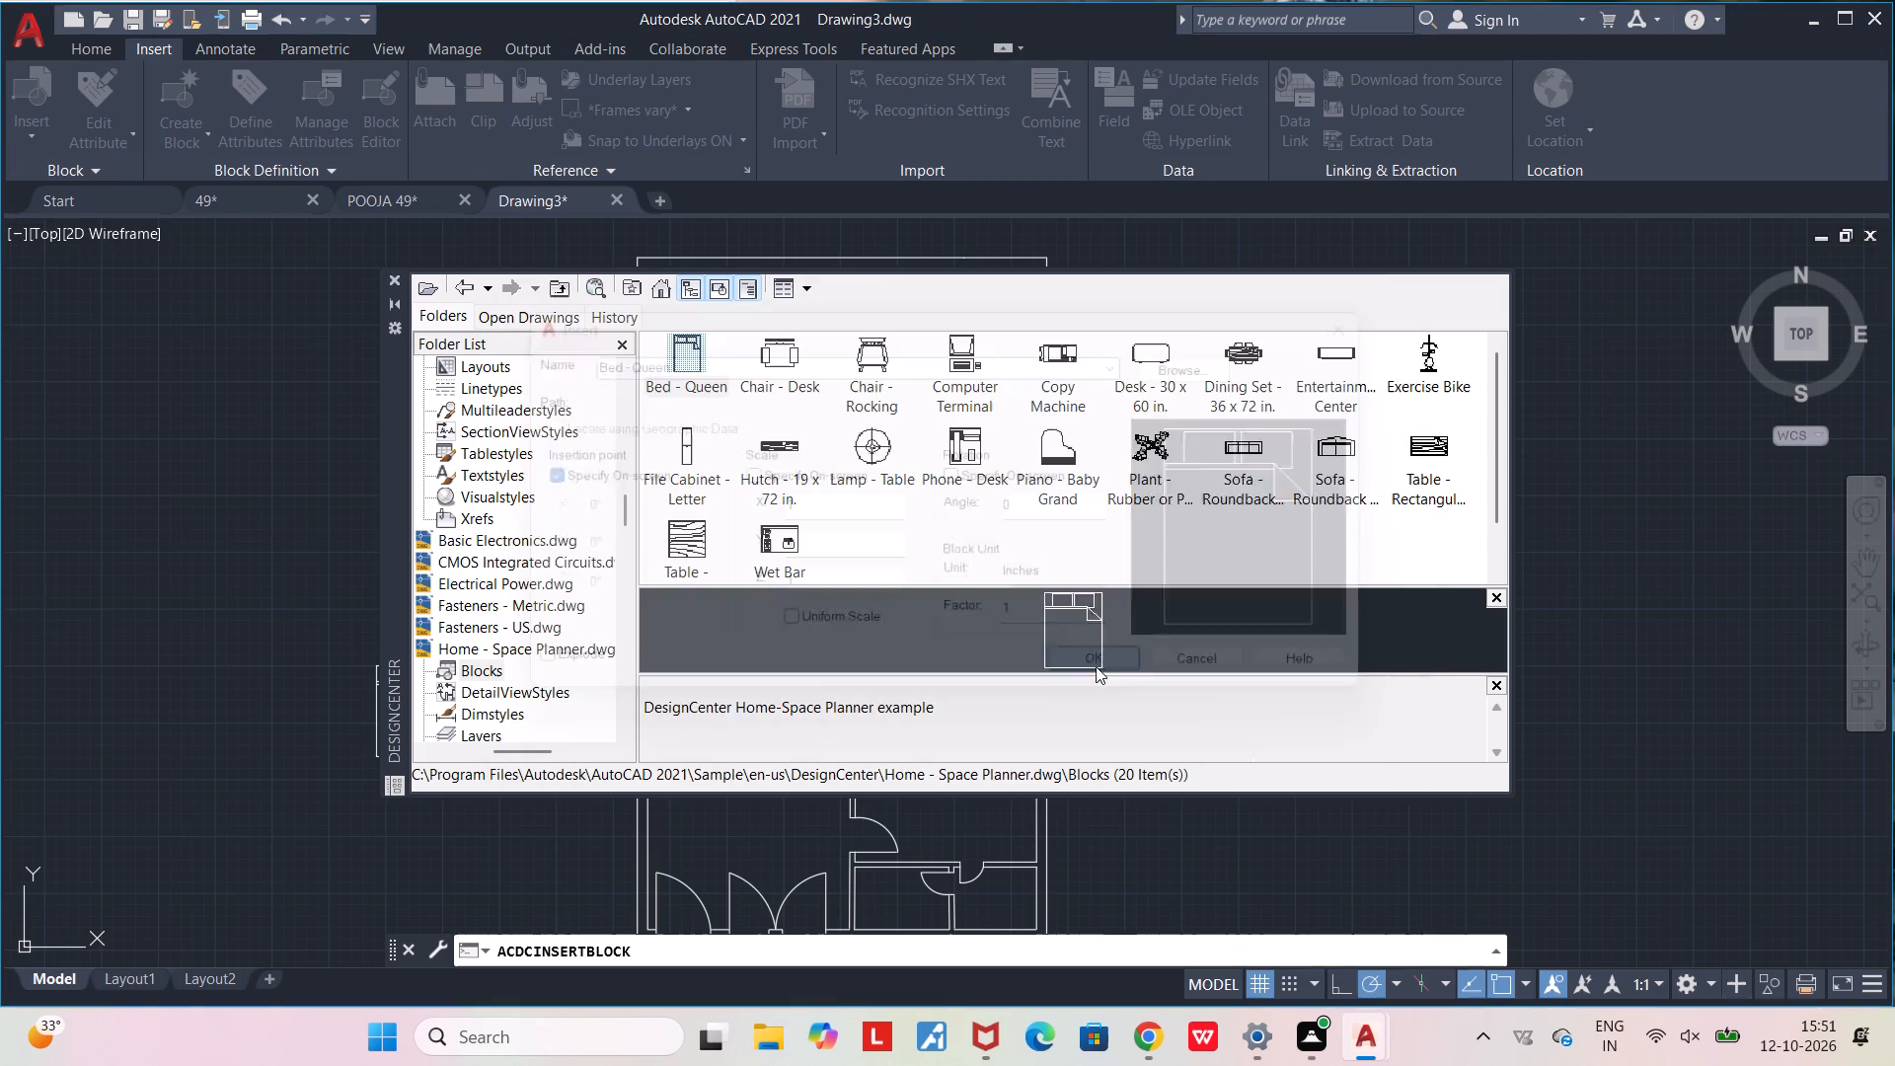
pyautogui.click(205, 676)
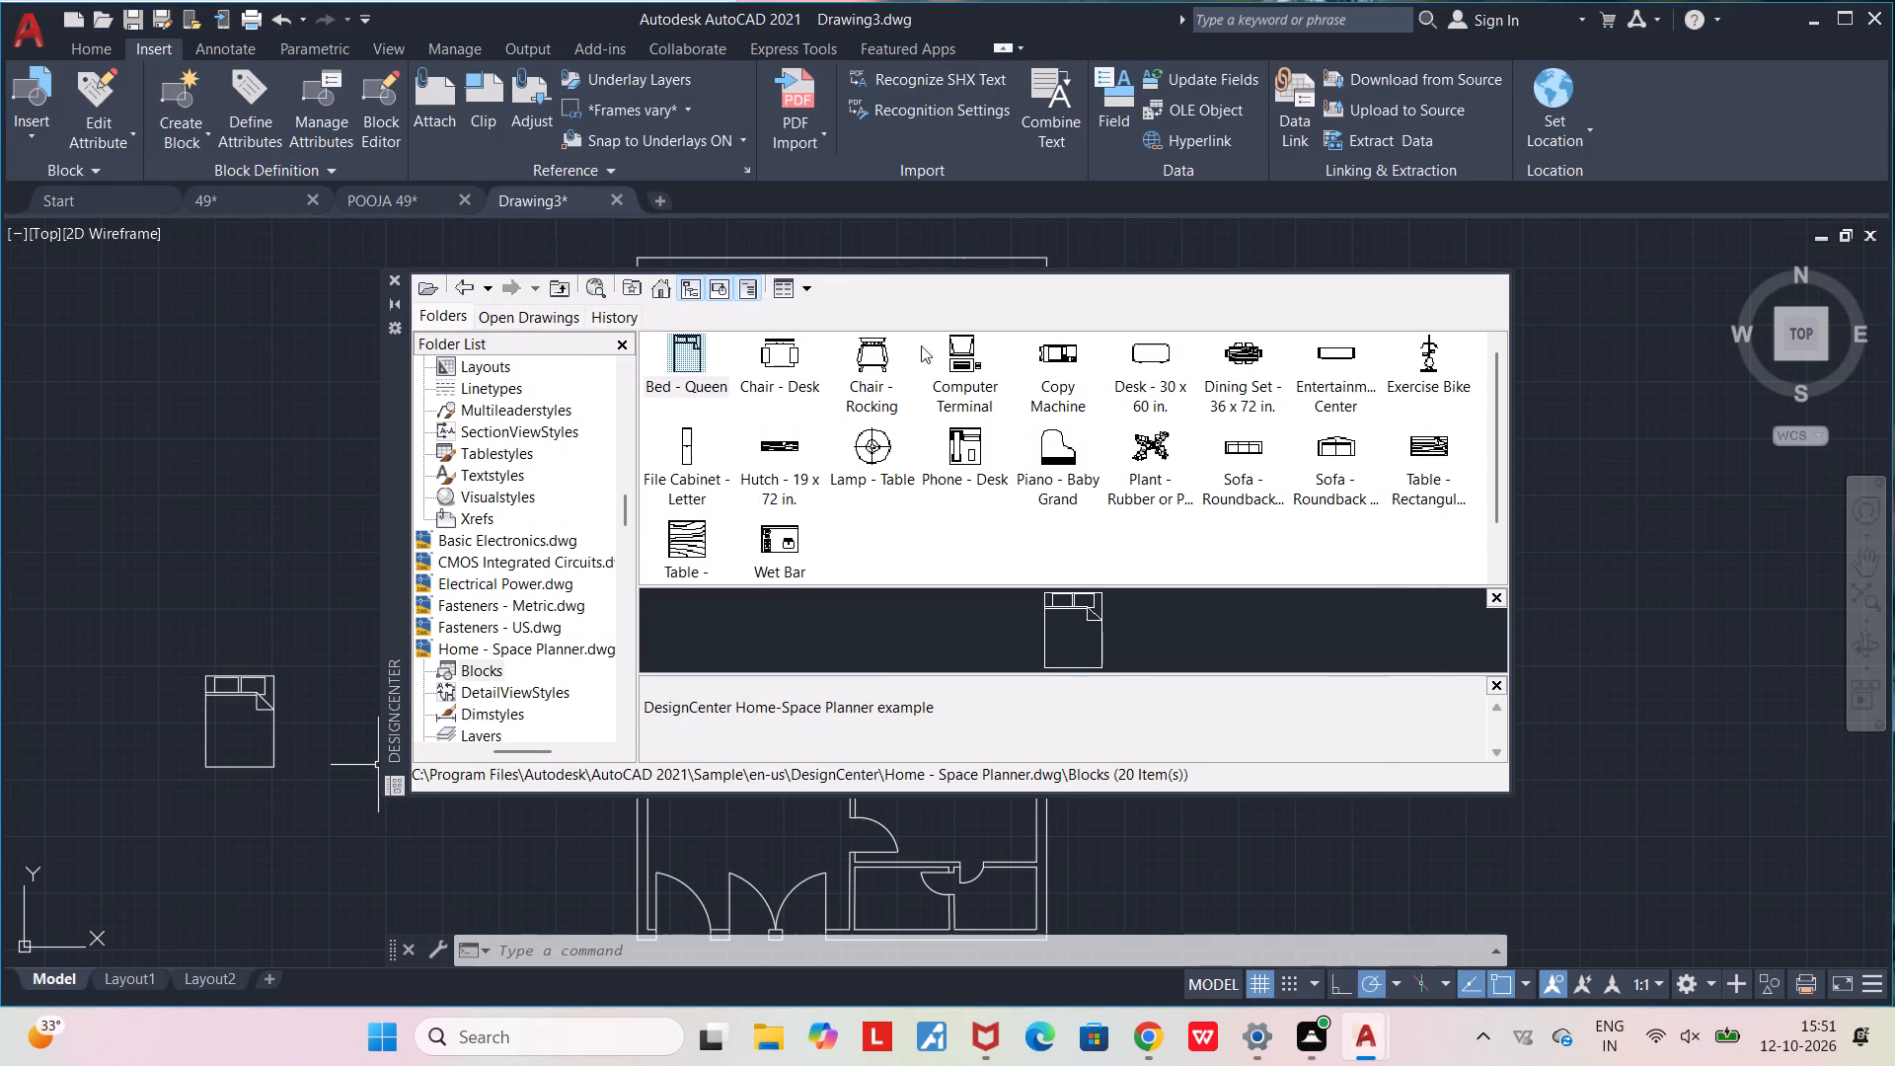
pyautogui.click(389, 271)
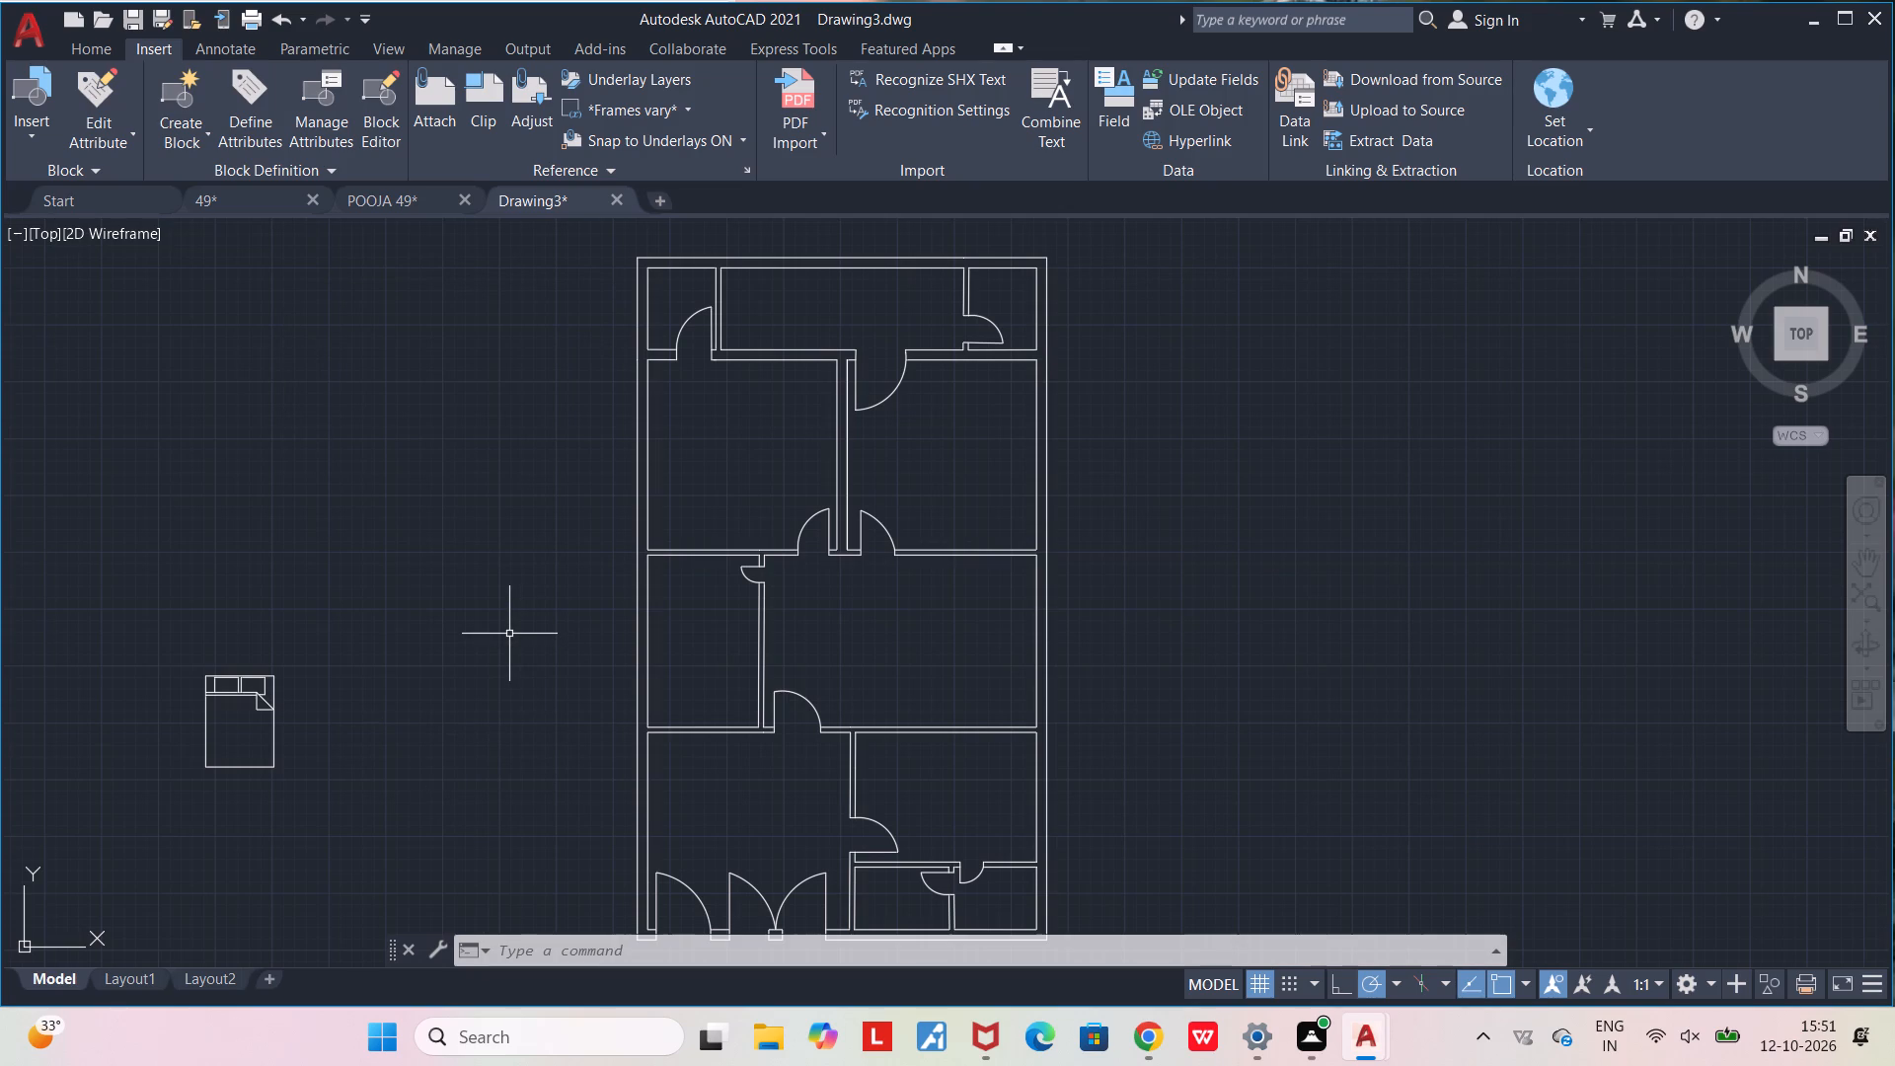
# Copy the queen bed and paste the duplicate between the original bed and the floor plan.
pyautogui.click(229, 765)
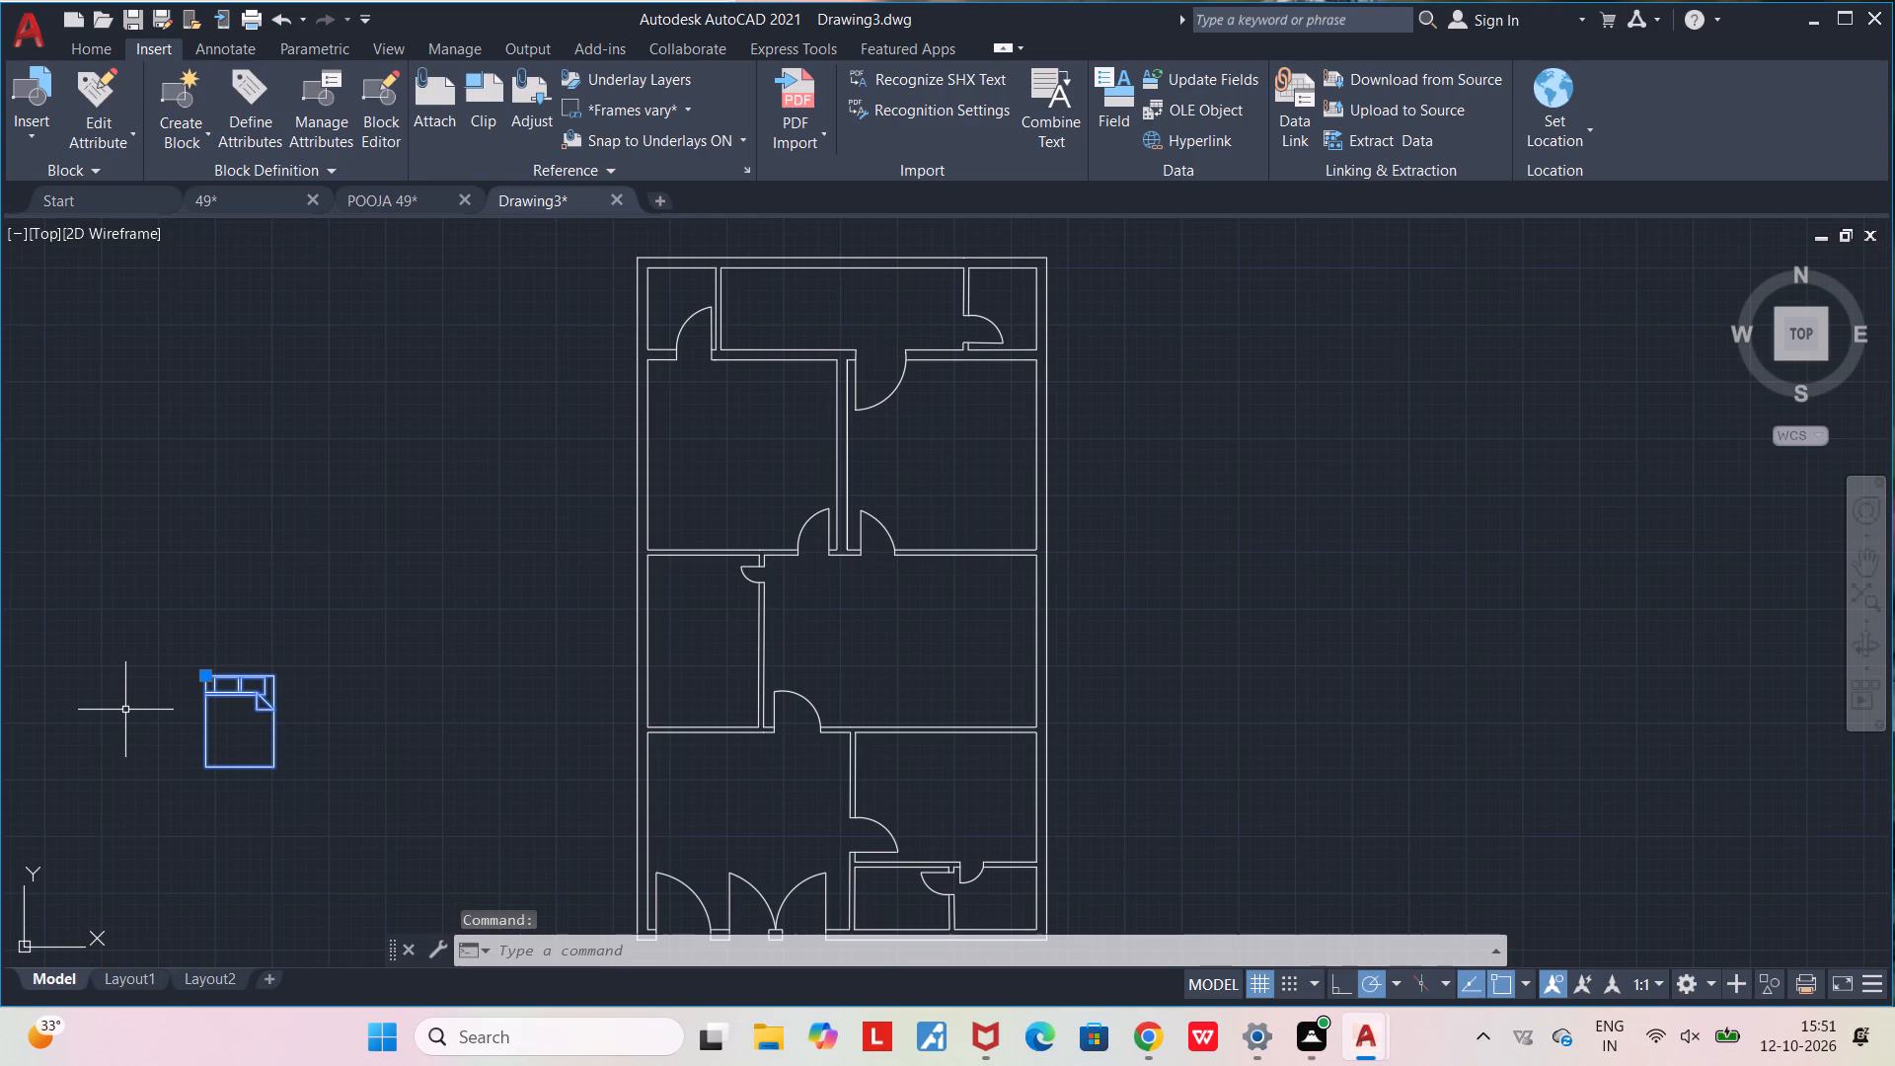
pyautogui.hotkey('ctrl', 'c')
pyautogui.hotkey('ctrl', 'v')
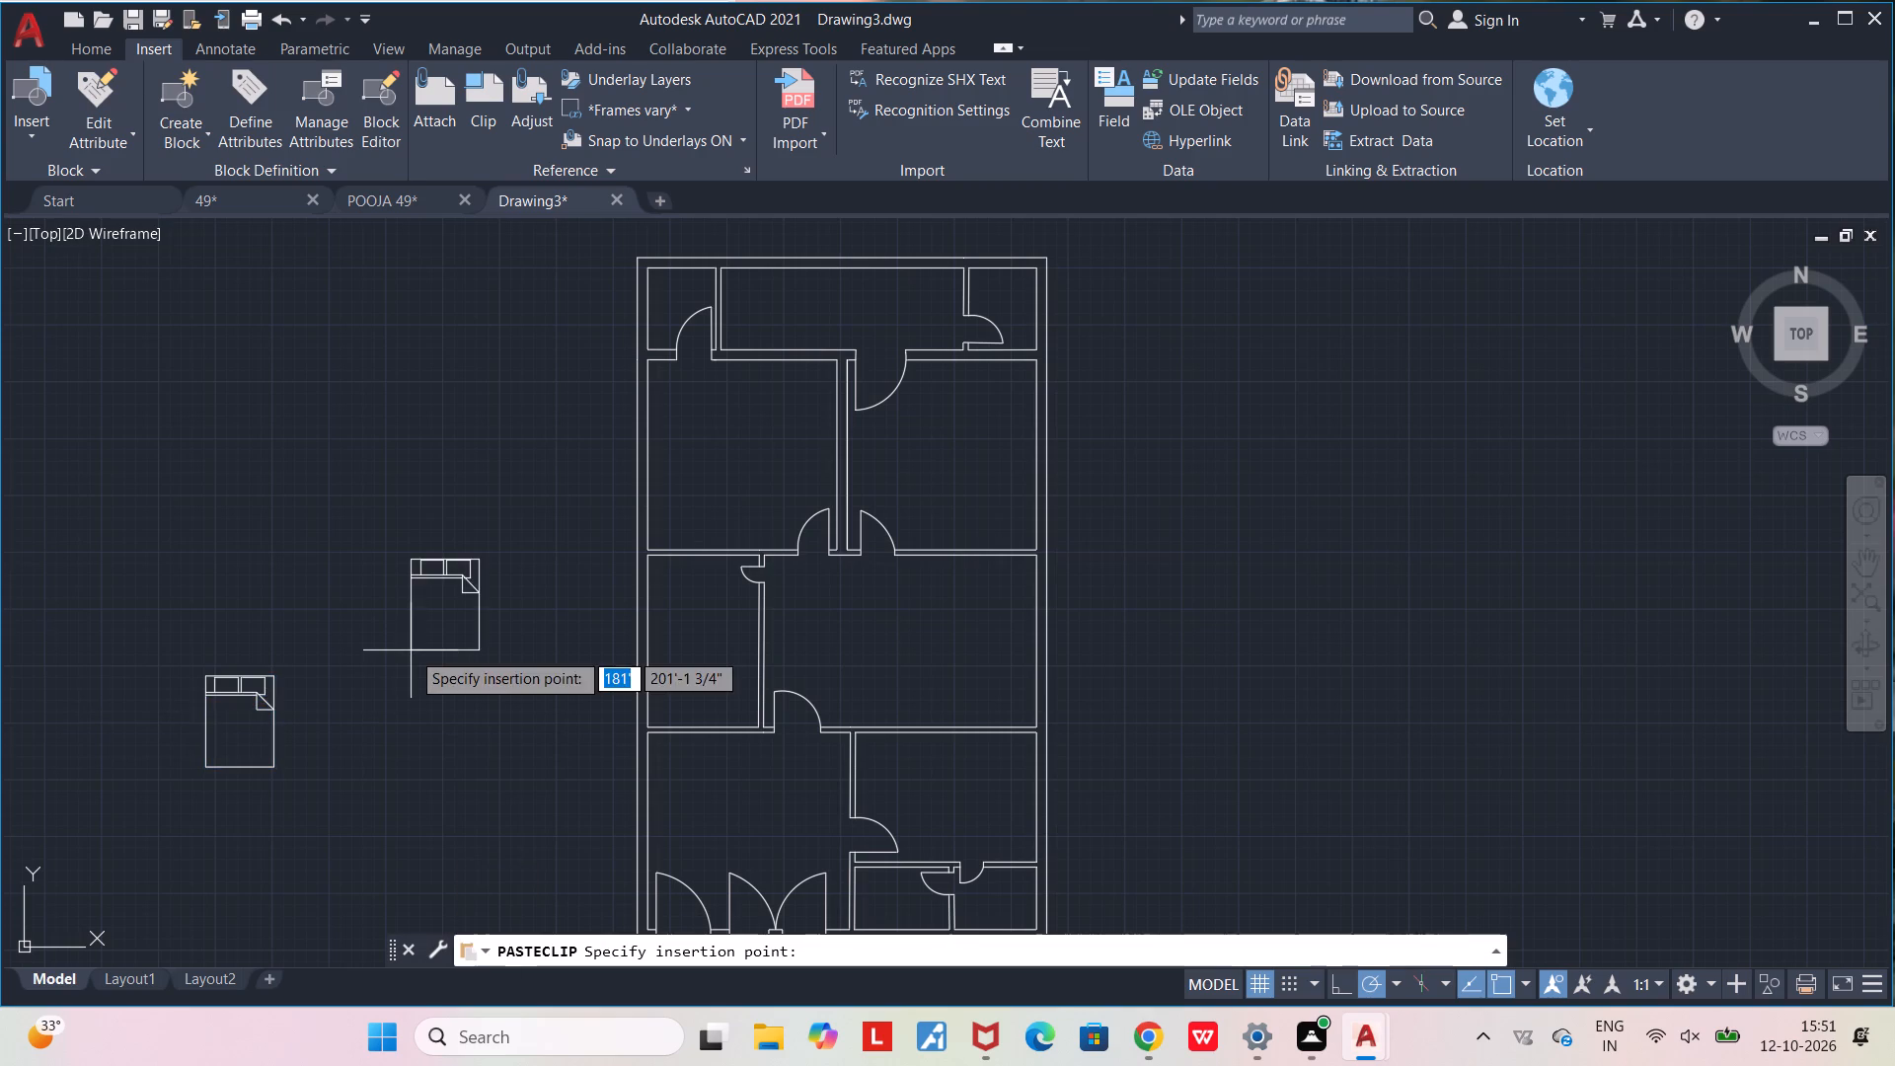
pyautogui.click(397, 701)
# Rotate the pasted bed 90° about its lower-right corner so its headboard faces west.
pyautogui.click(266, 493)
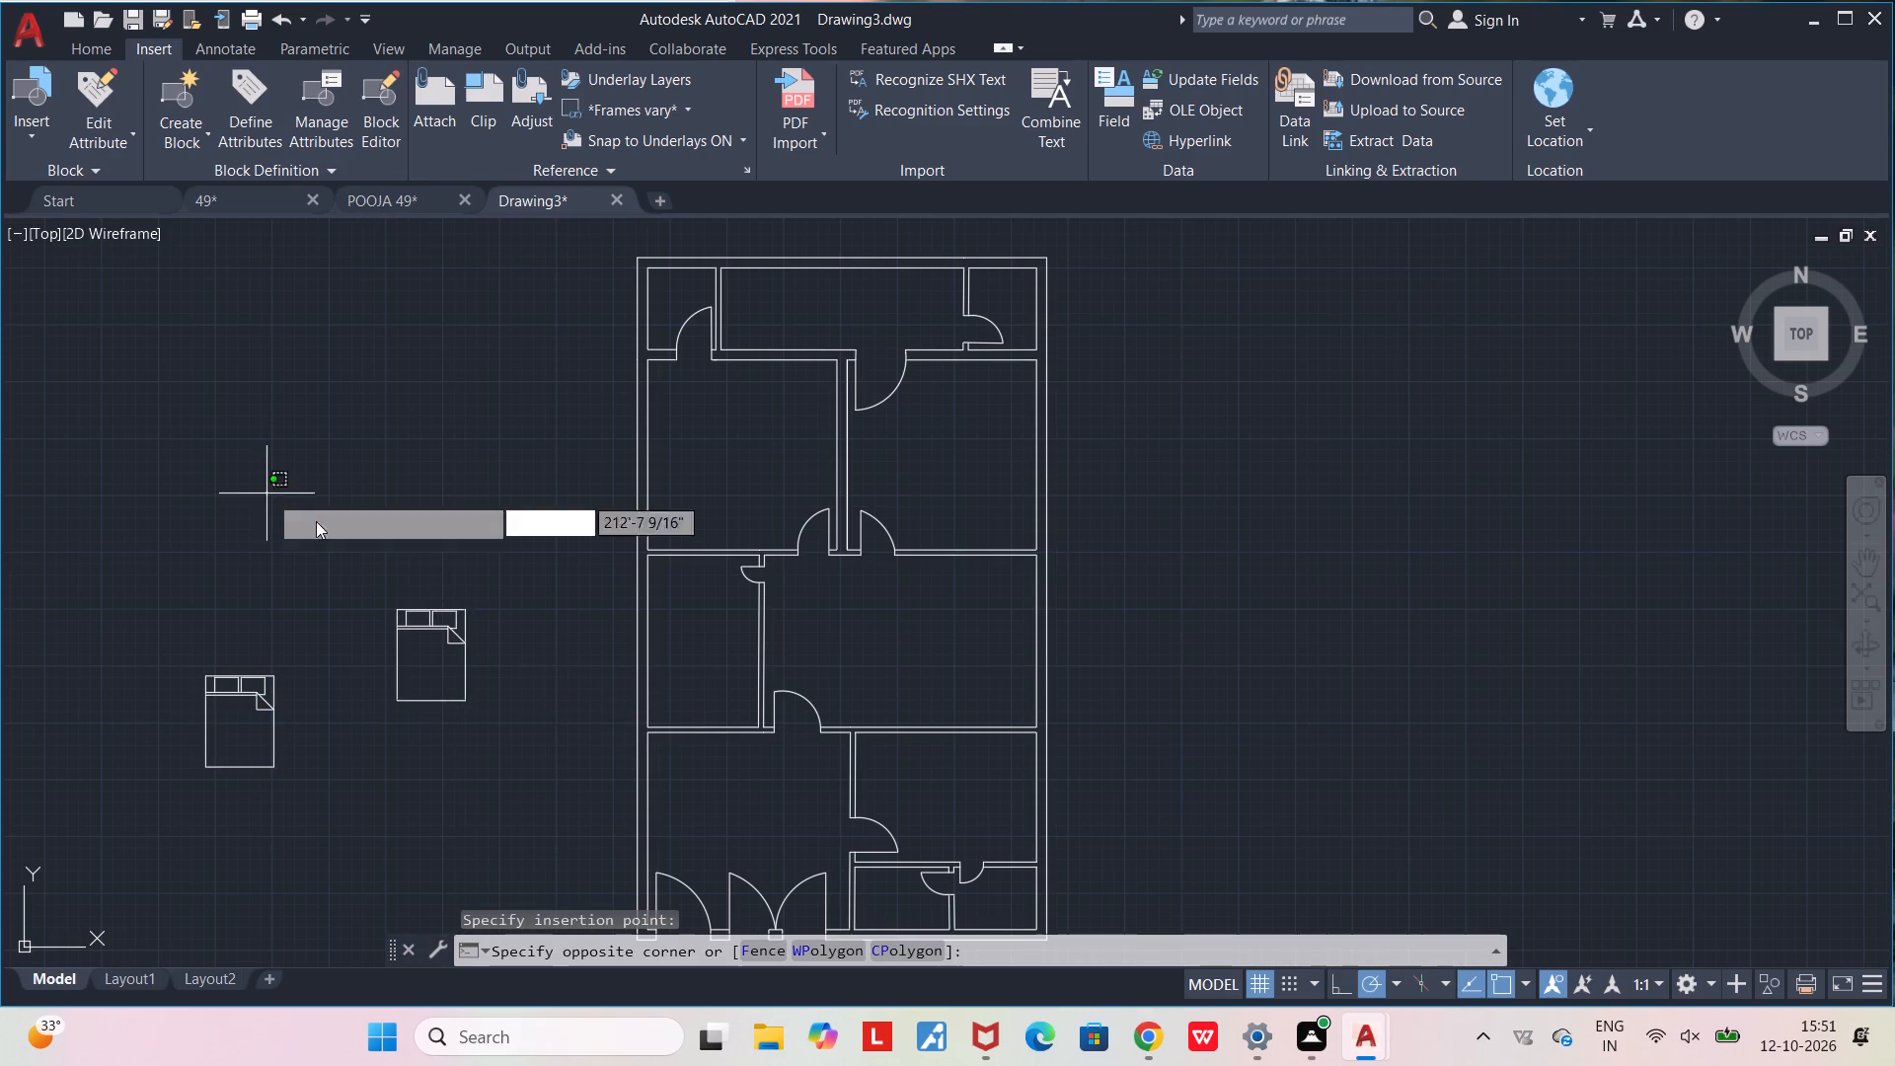
pyautogui.click(518, 763)
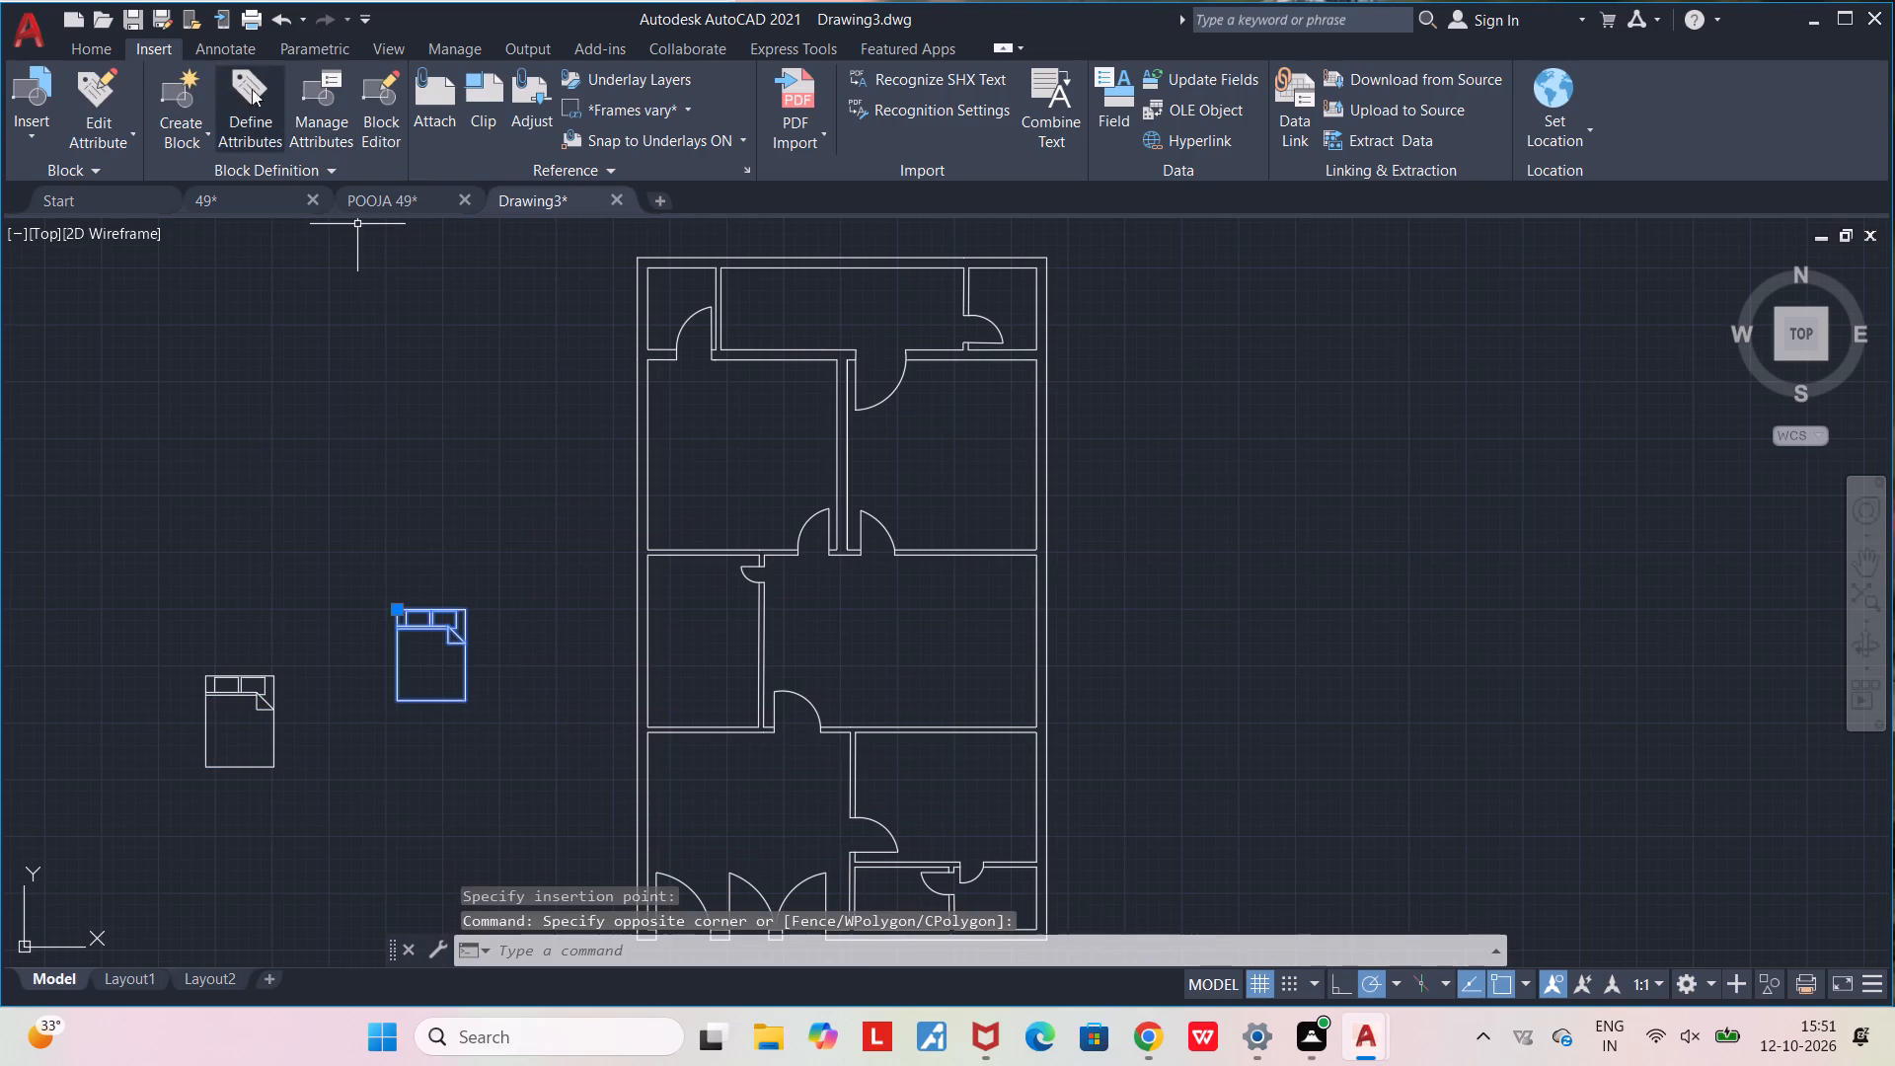
pyautogui.click(105, 55)
pyautogui.click(423, 80)
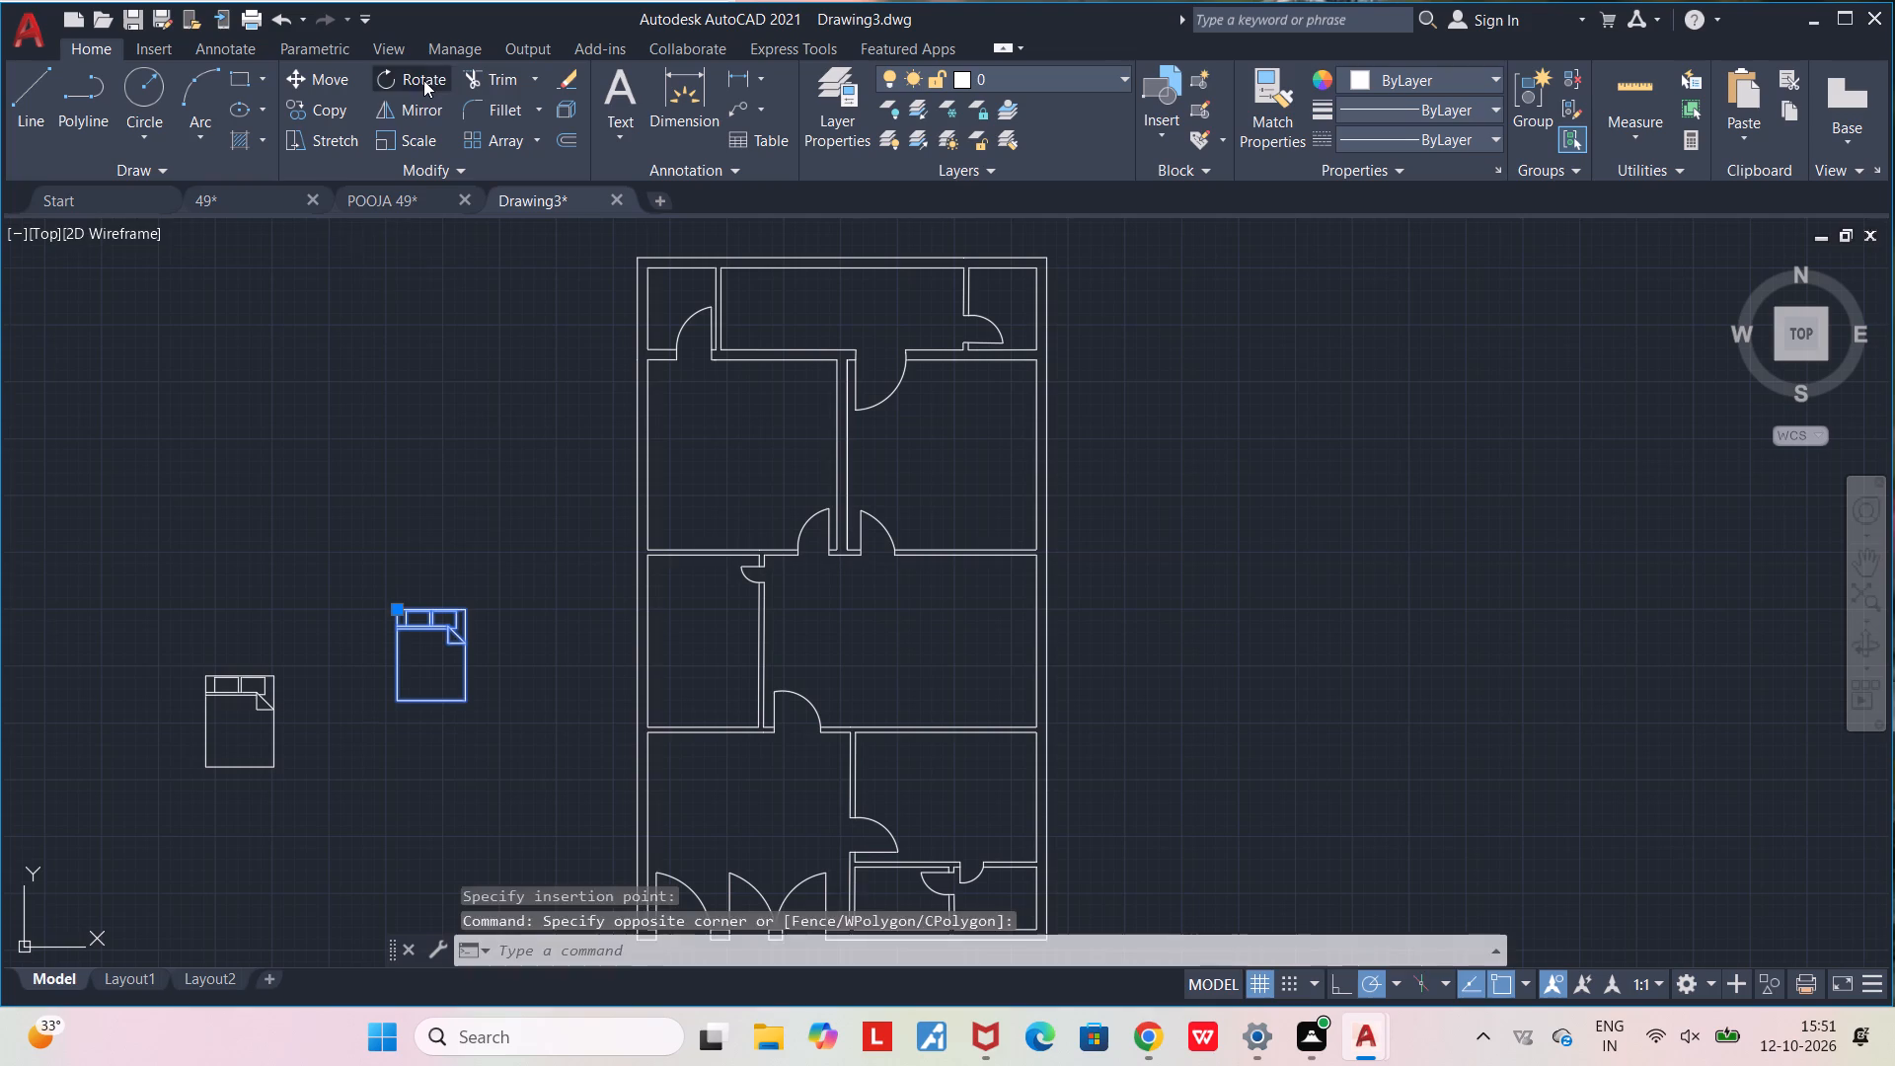
pyautogui.click(466, 709)
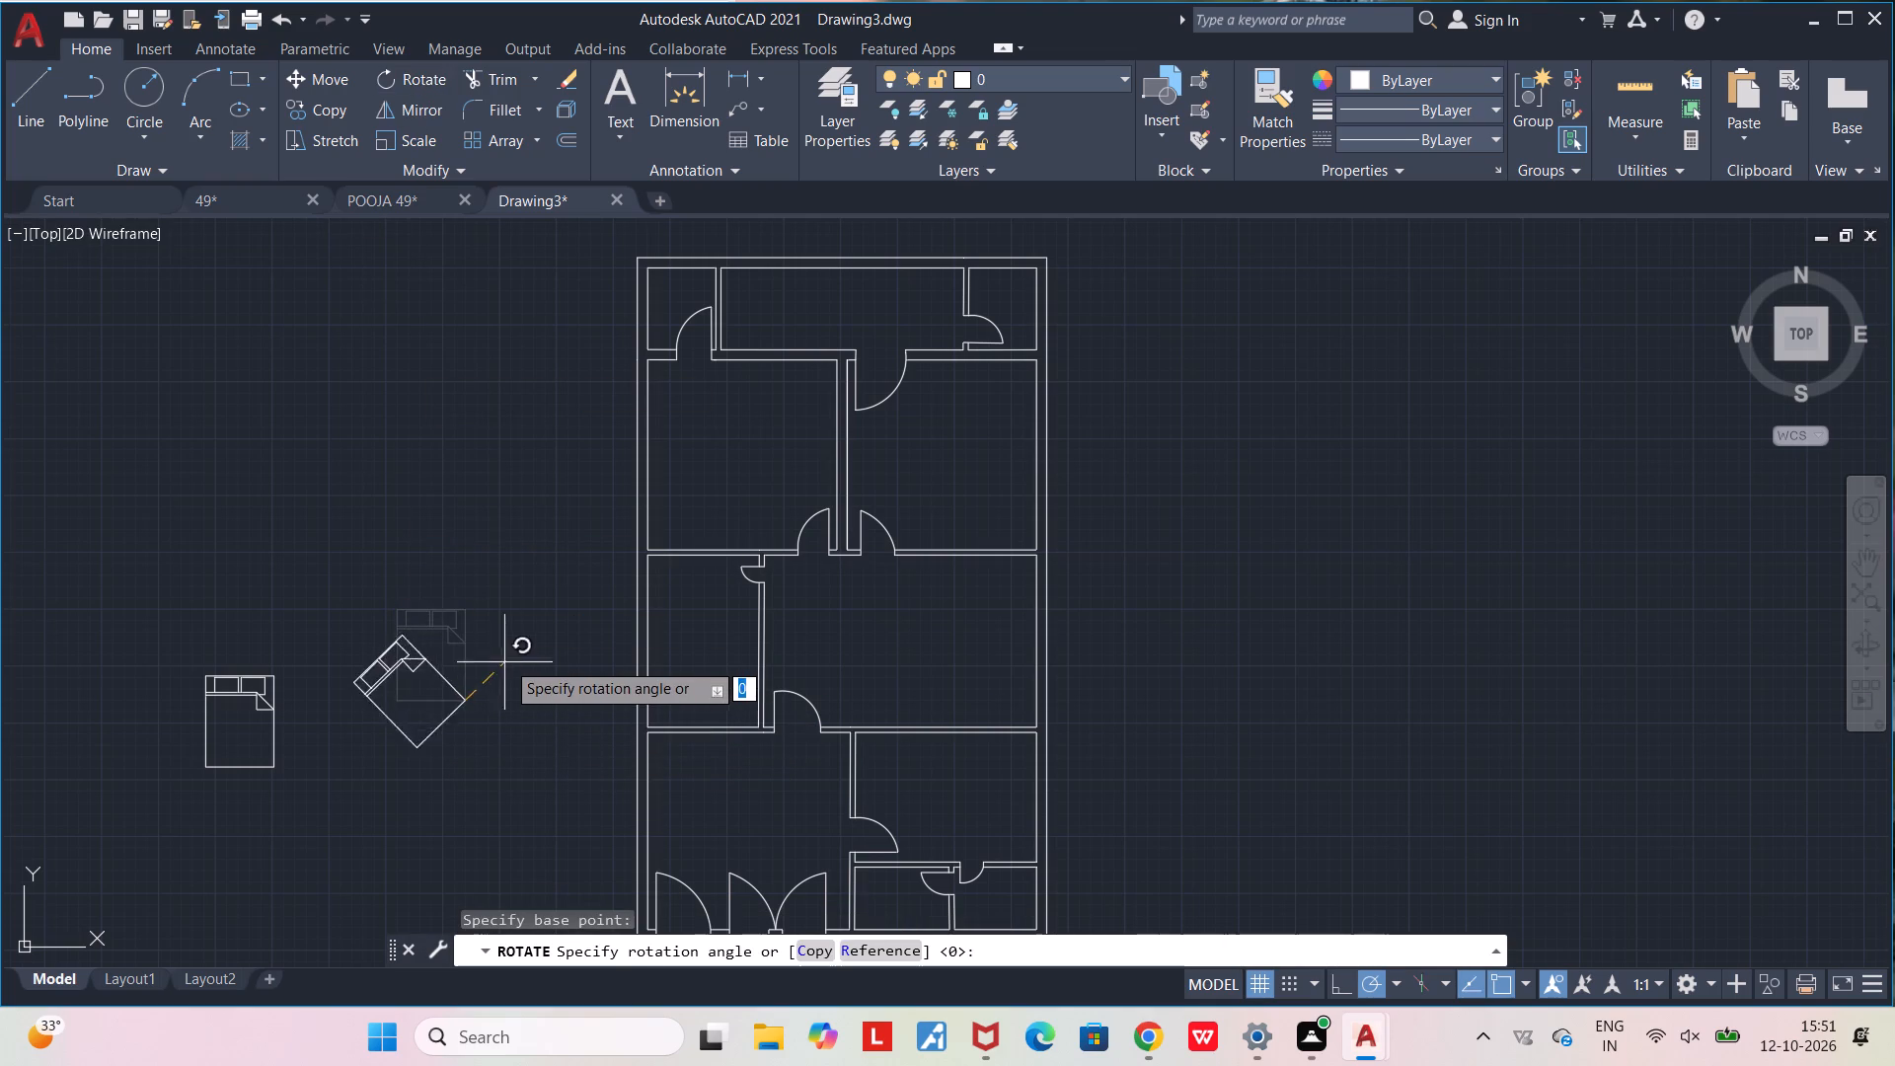
pyautogui.click(470, 505)
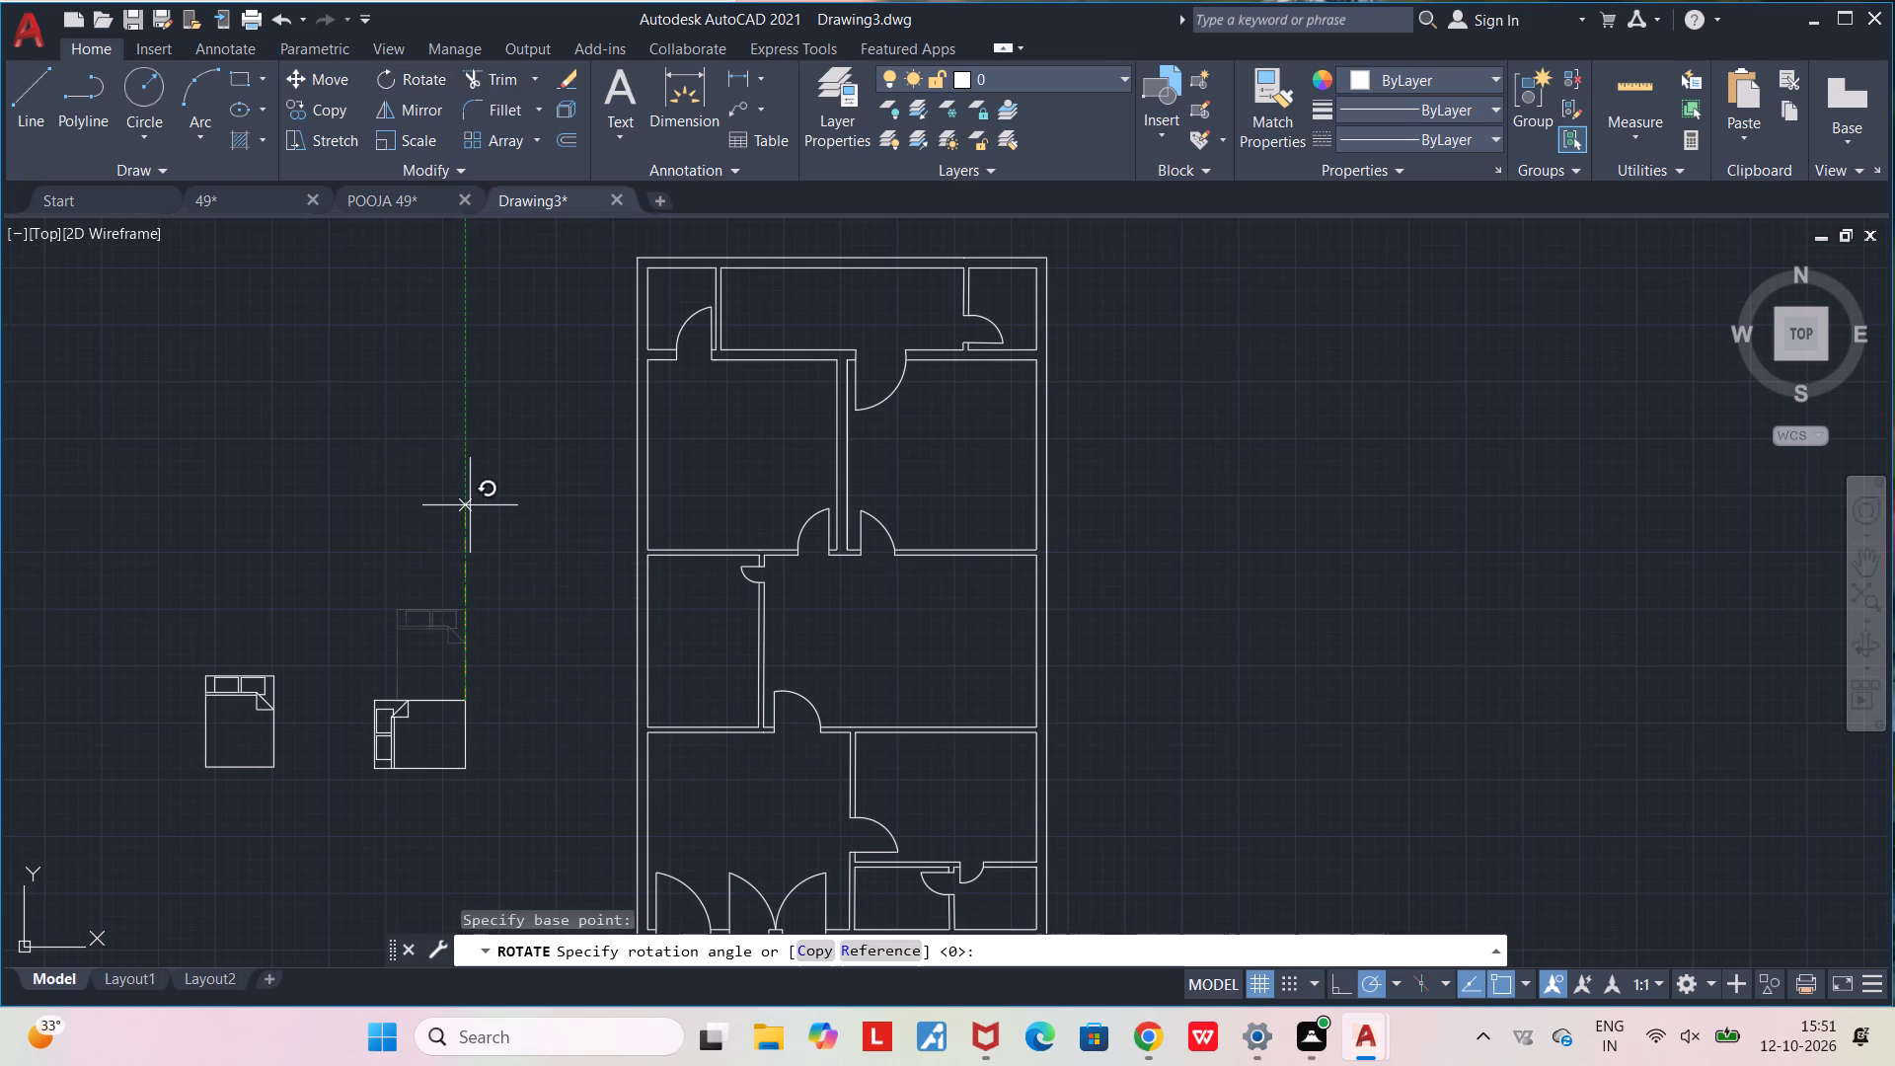
# Move the rotated bed by its lower-right corner into the upper west bedroom, with the headboard near the west wall.
pyautogui.scroll(1, 415, 772)
pyautogui.click(285, 571)
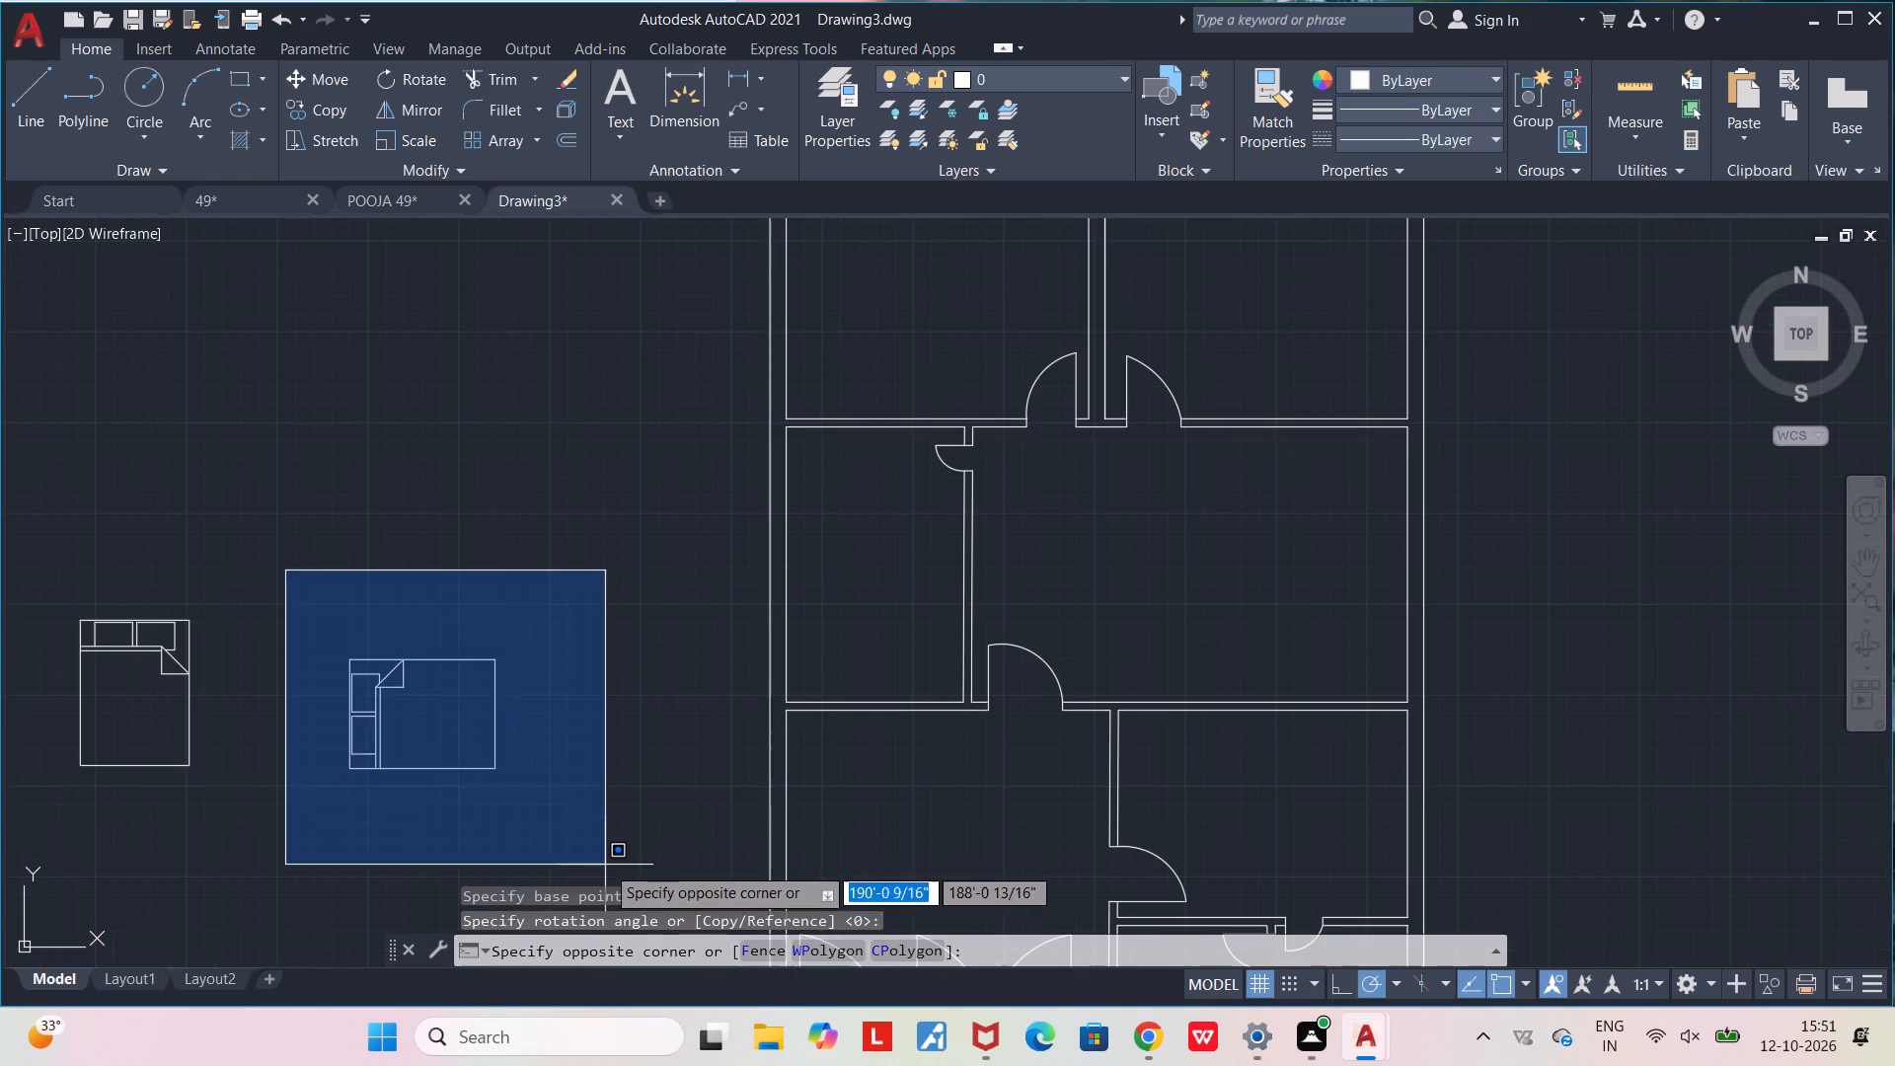
pyautogui.click(627, 874)
pyautogui.press('m')
pyautogui.press('Return')
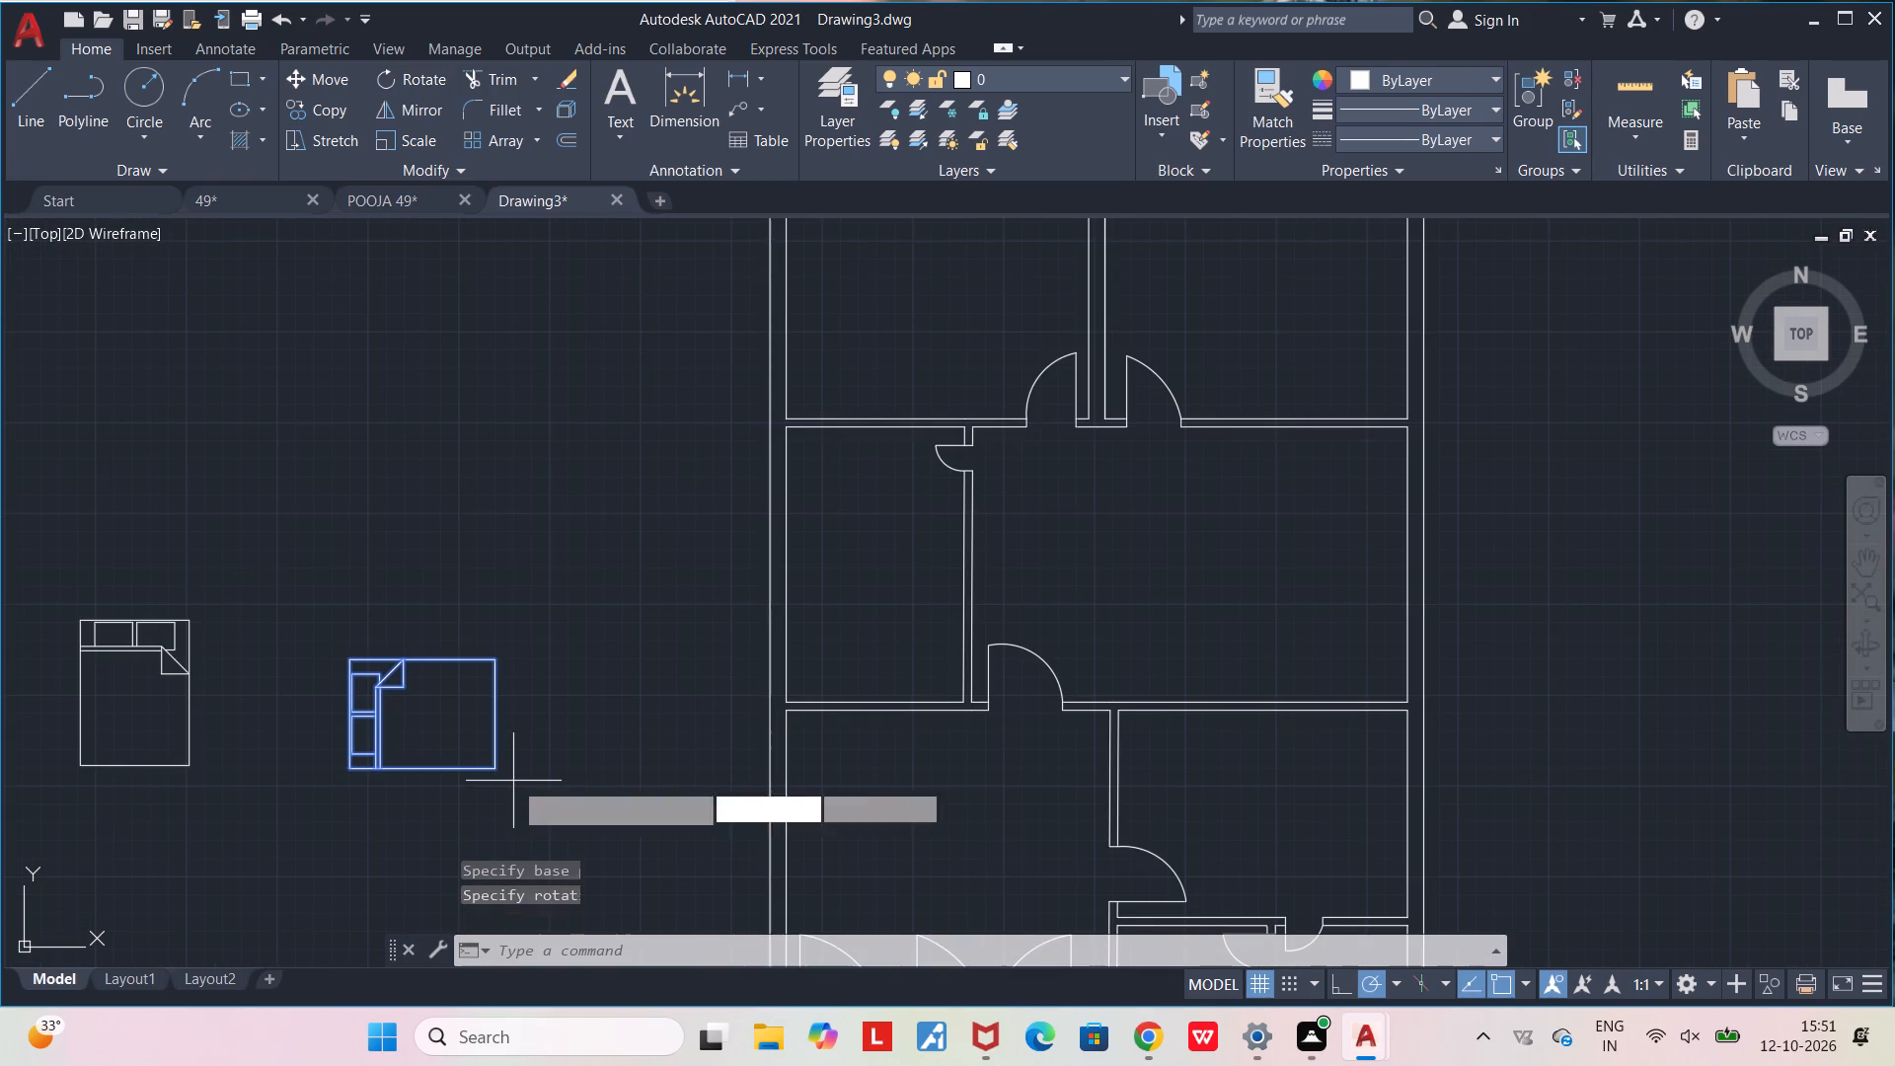
pyautogui.click(495, 771)
pyautogui.scroll(-3, 587, 630)
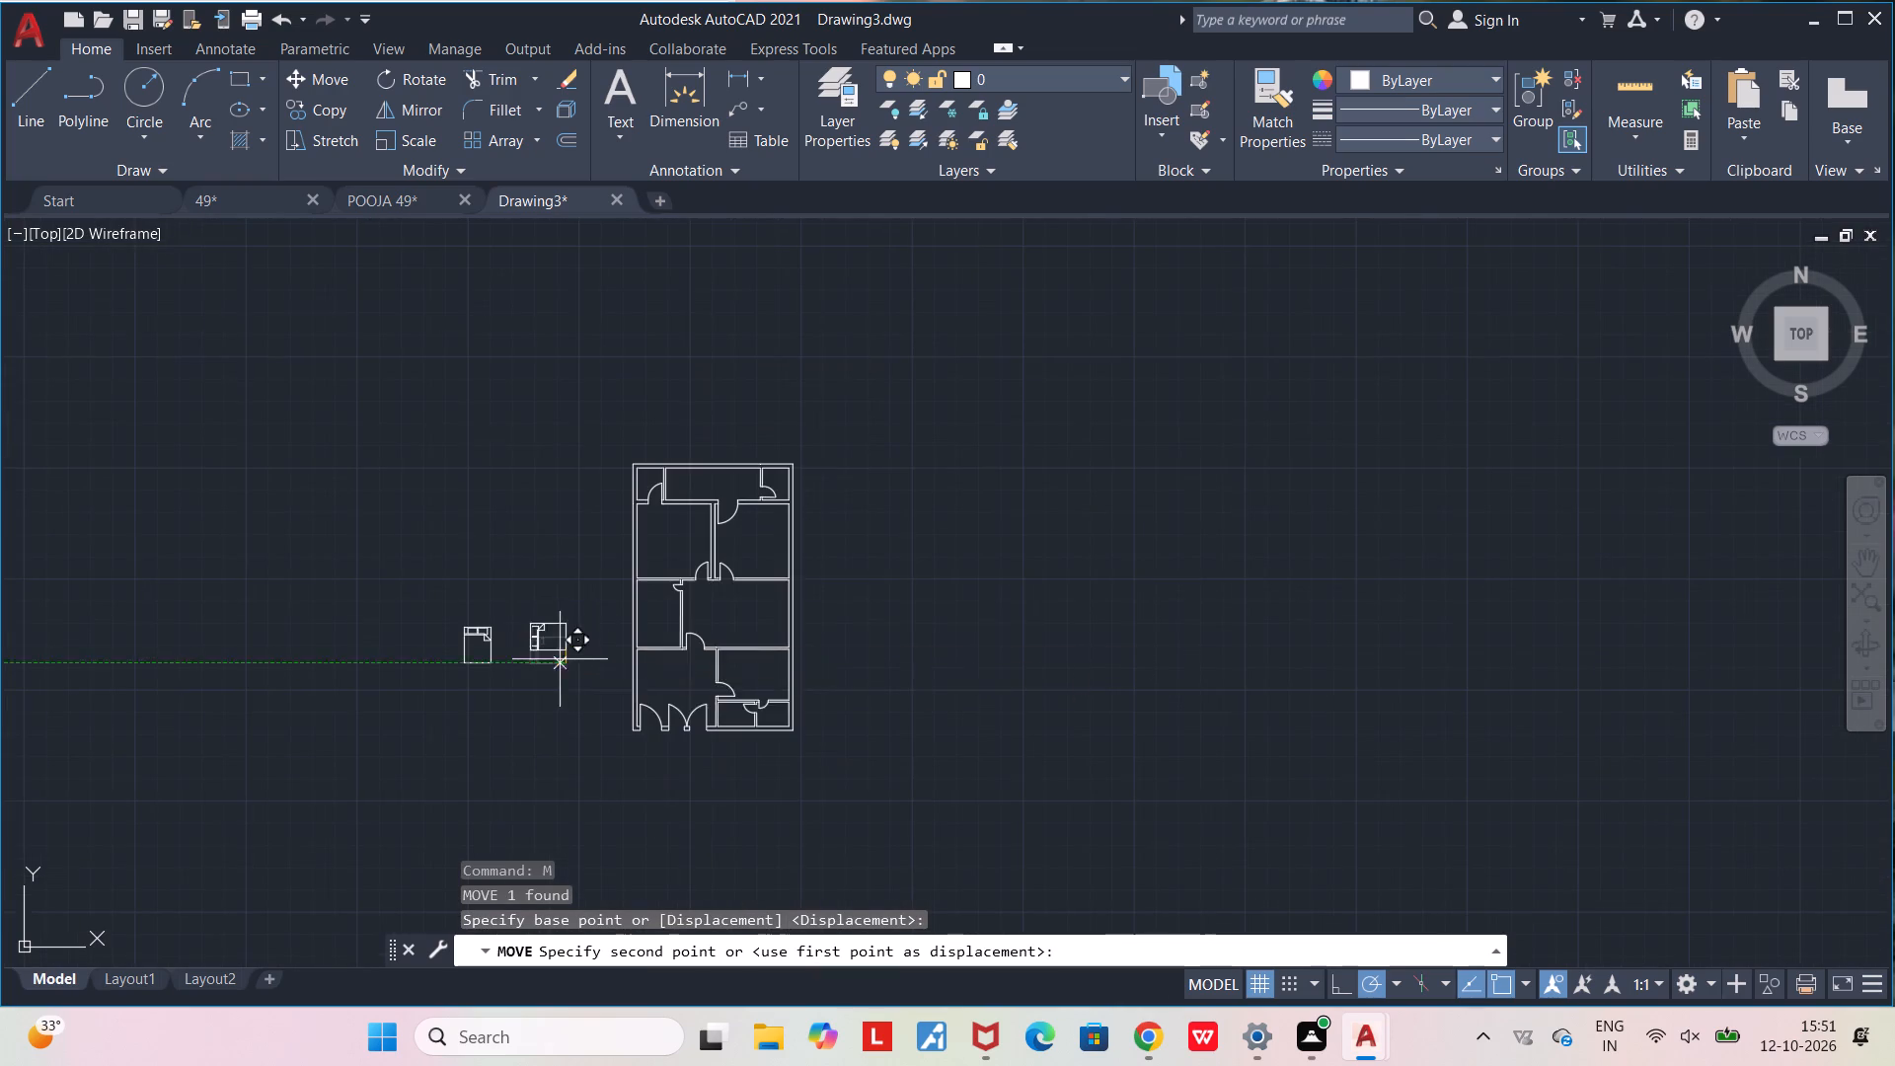
pyautogui.scroll(3, 669, 563)
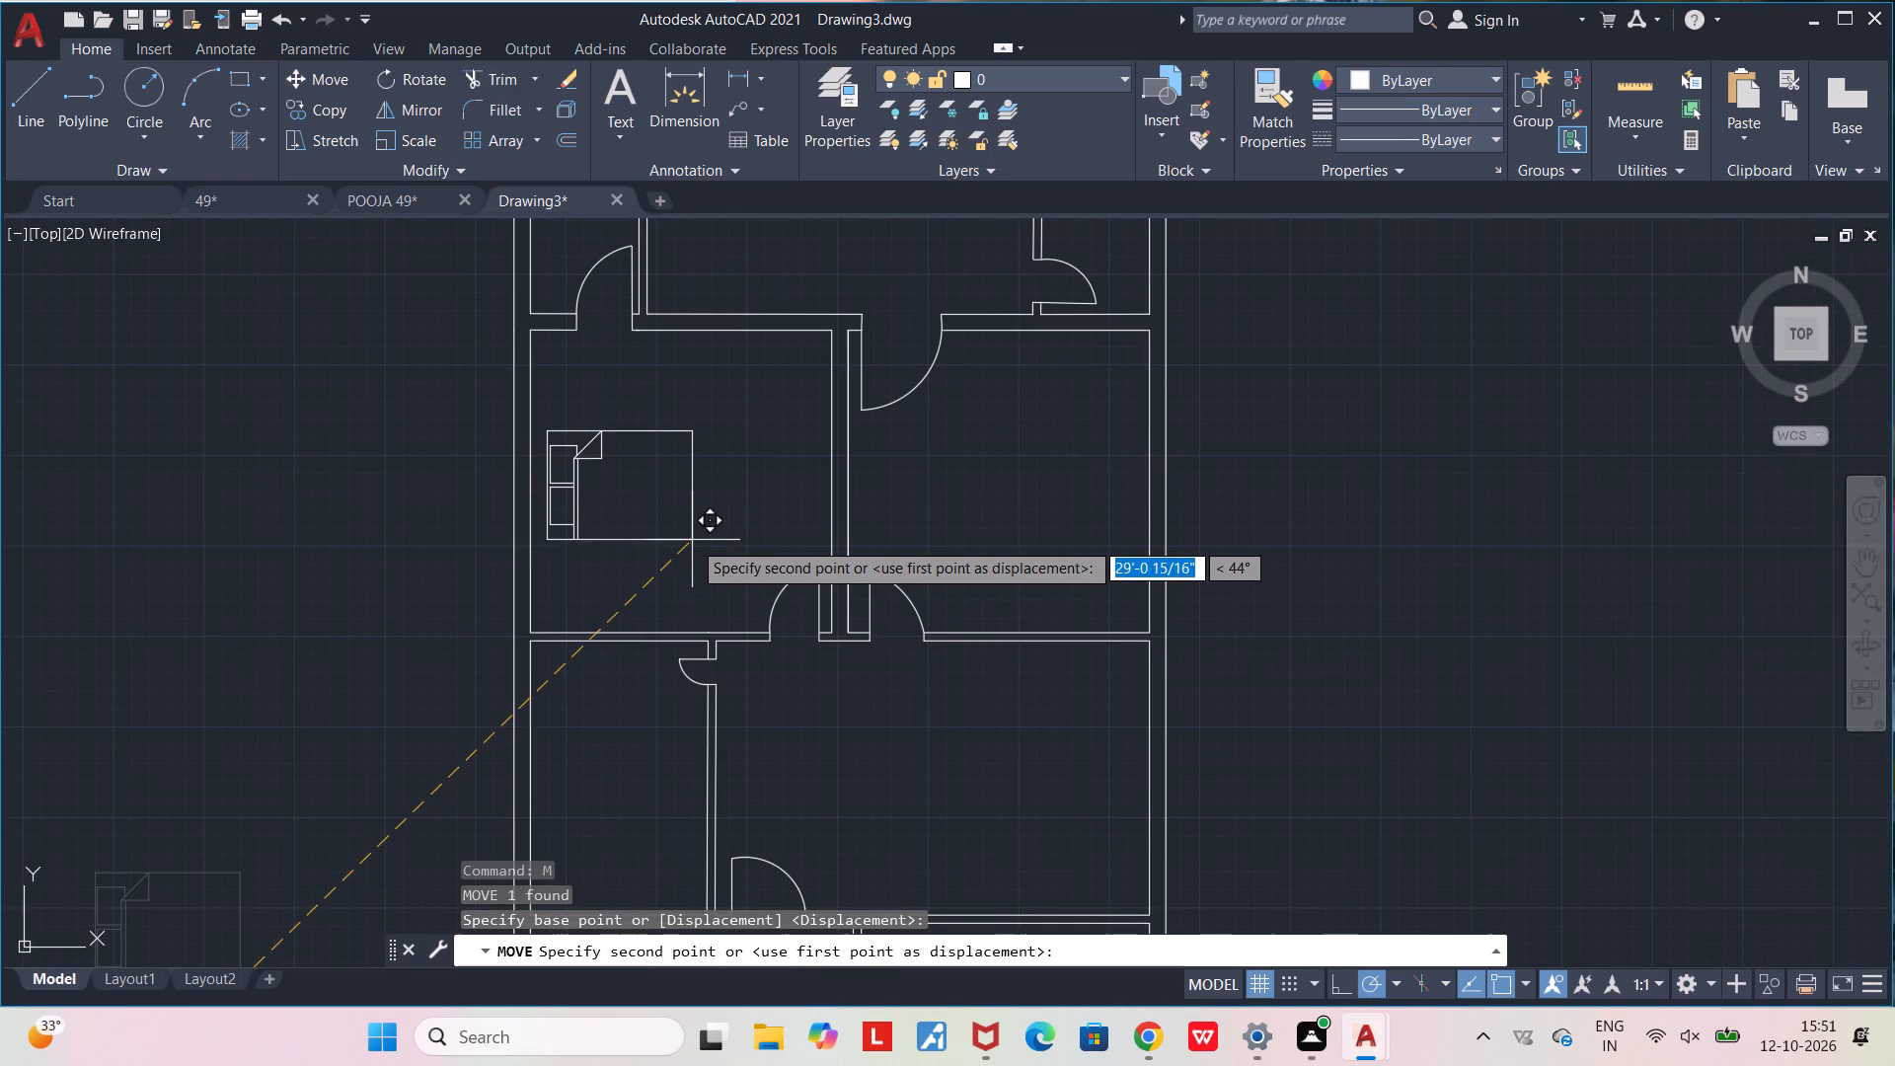
pyautogui.click(686, 536)
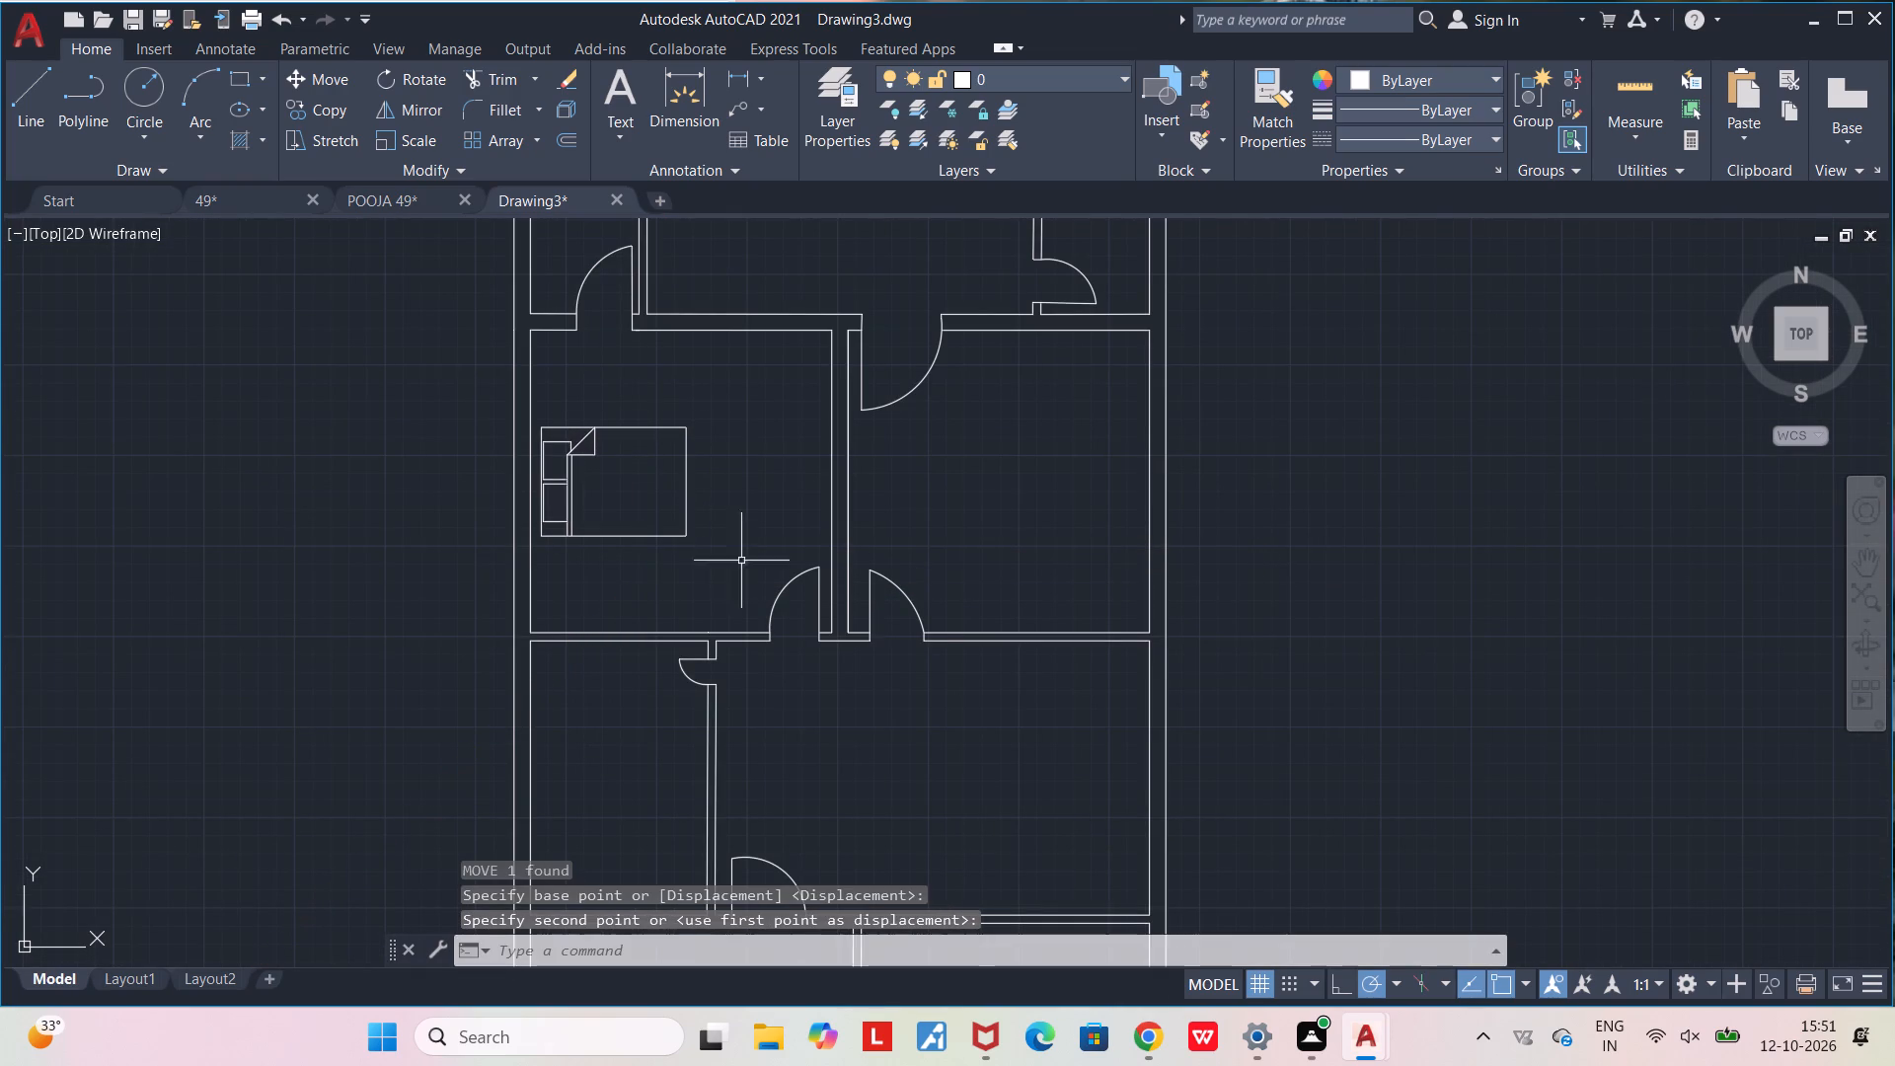
# Rotate the original queen bed outside the plan 270° about its lower-right corner so its headboard faces east.
pyautogui.scroll(-2, 368, 665)
pyautogui.moveTo(322, 656); pyautogui.dragTo(645, 599, button='middle')
pyautogui.scroll(1, 585, 673)
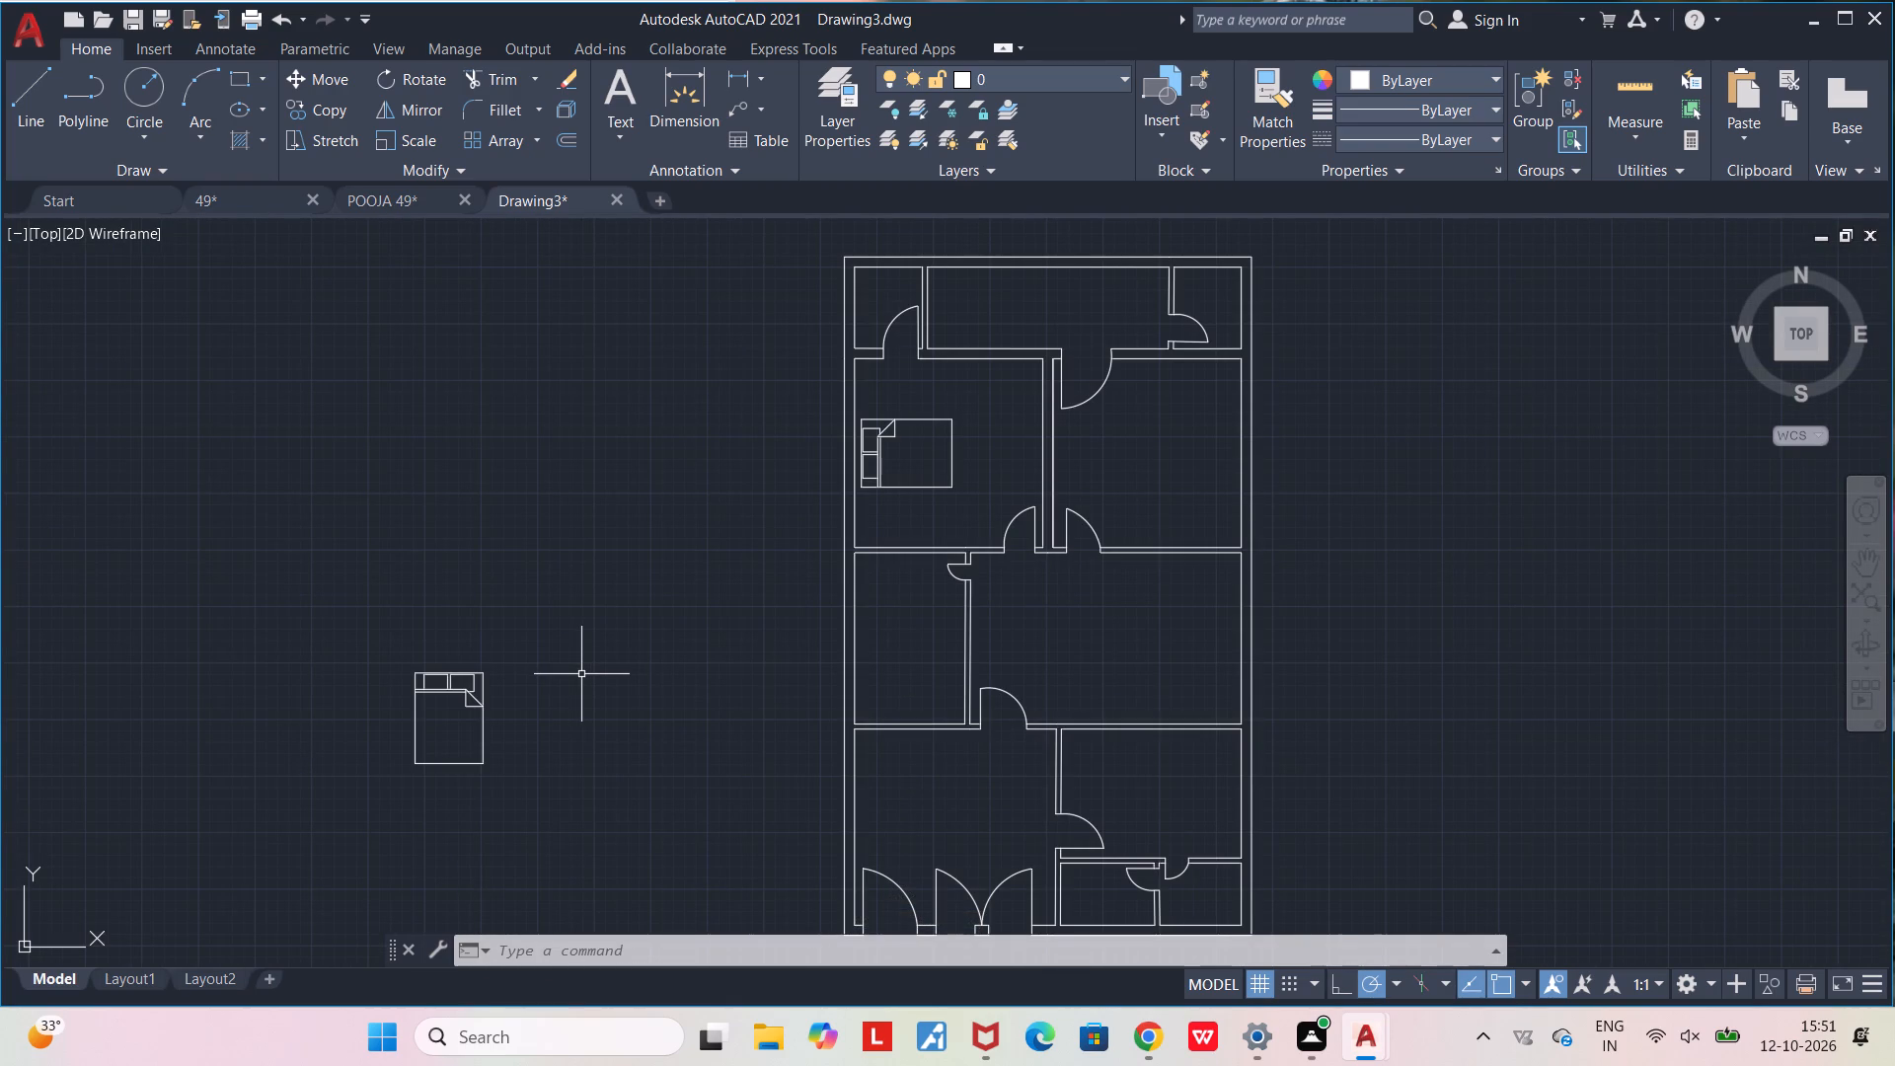
pyautogui.click(345, 592)
pyautogui.click(600, 852)
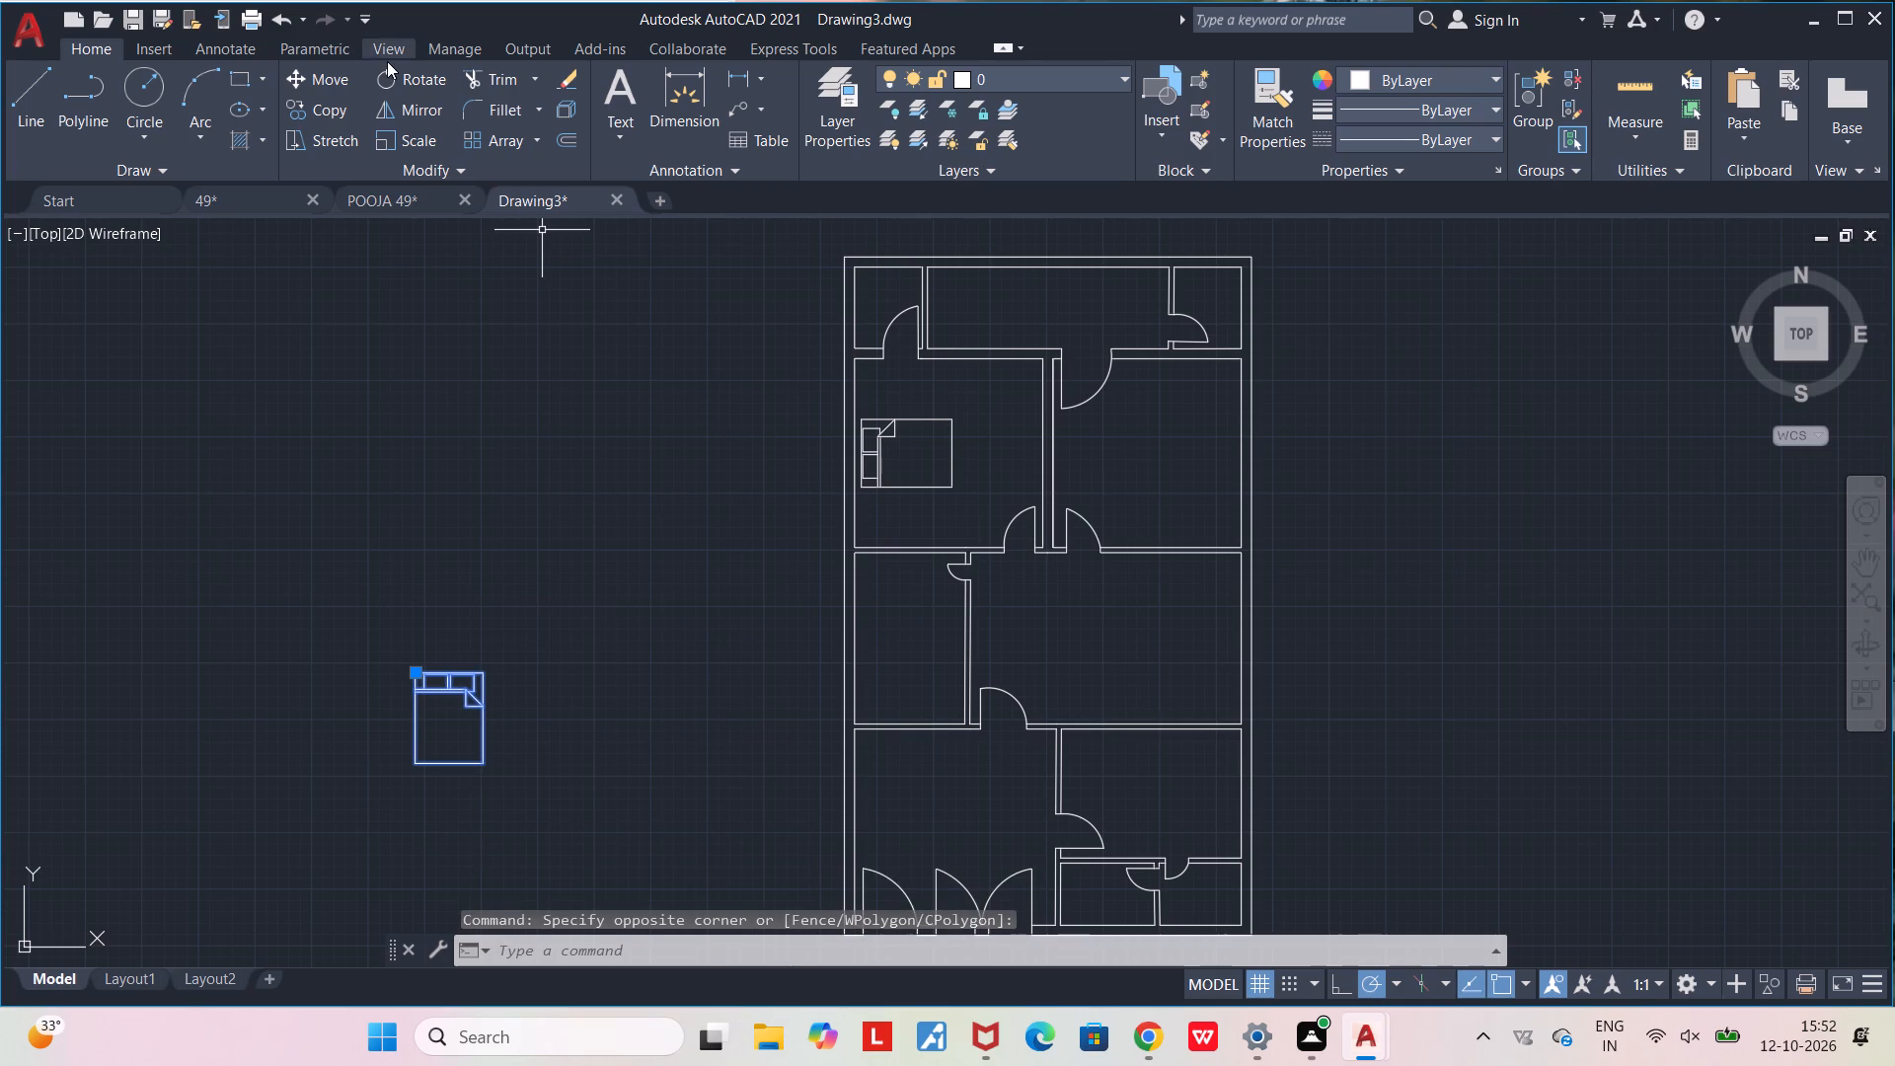
pyautogui.click(390, 78)
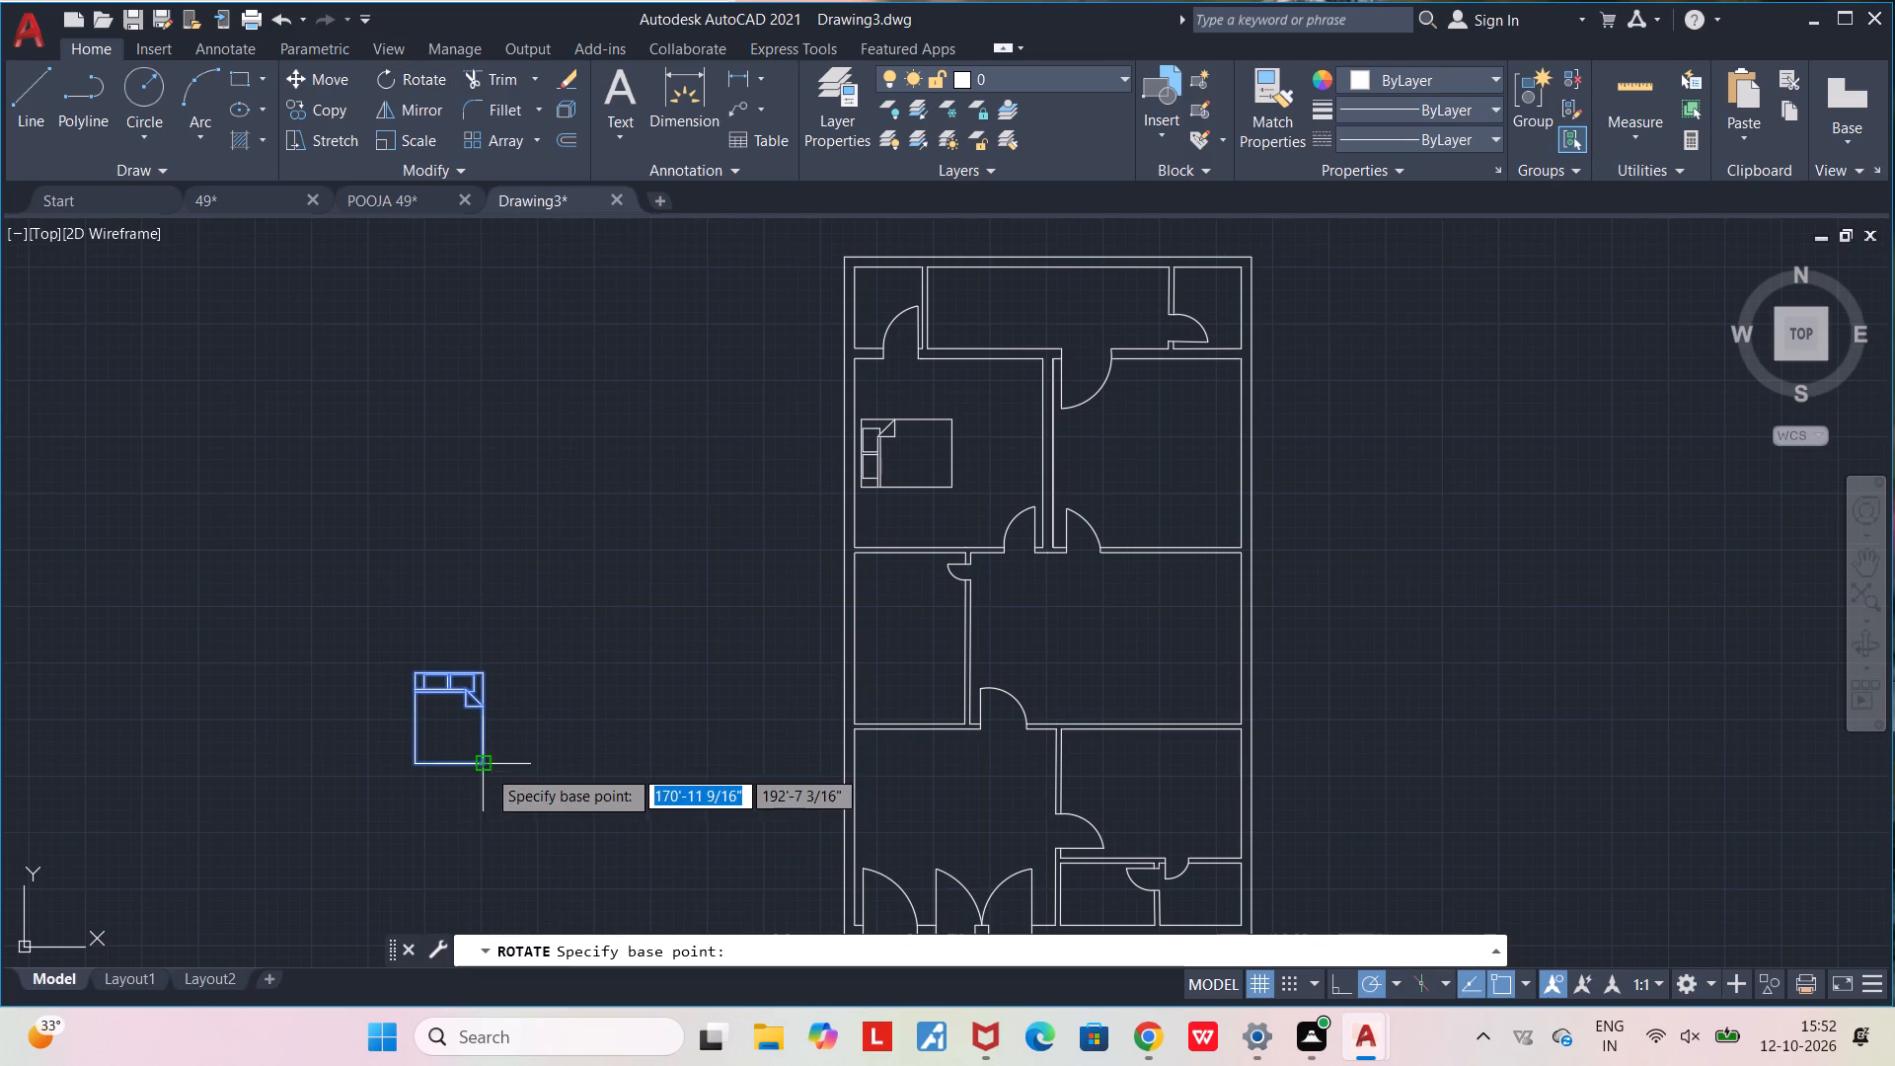
pyautogui.click(487, 768)
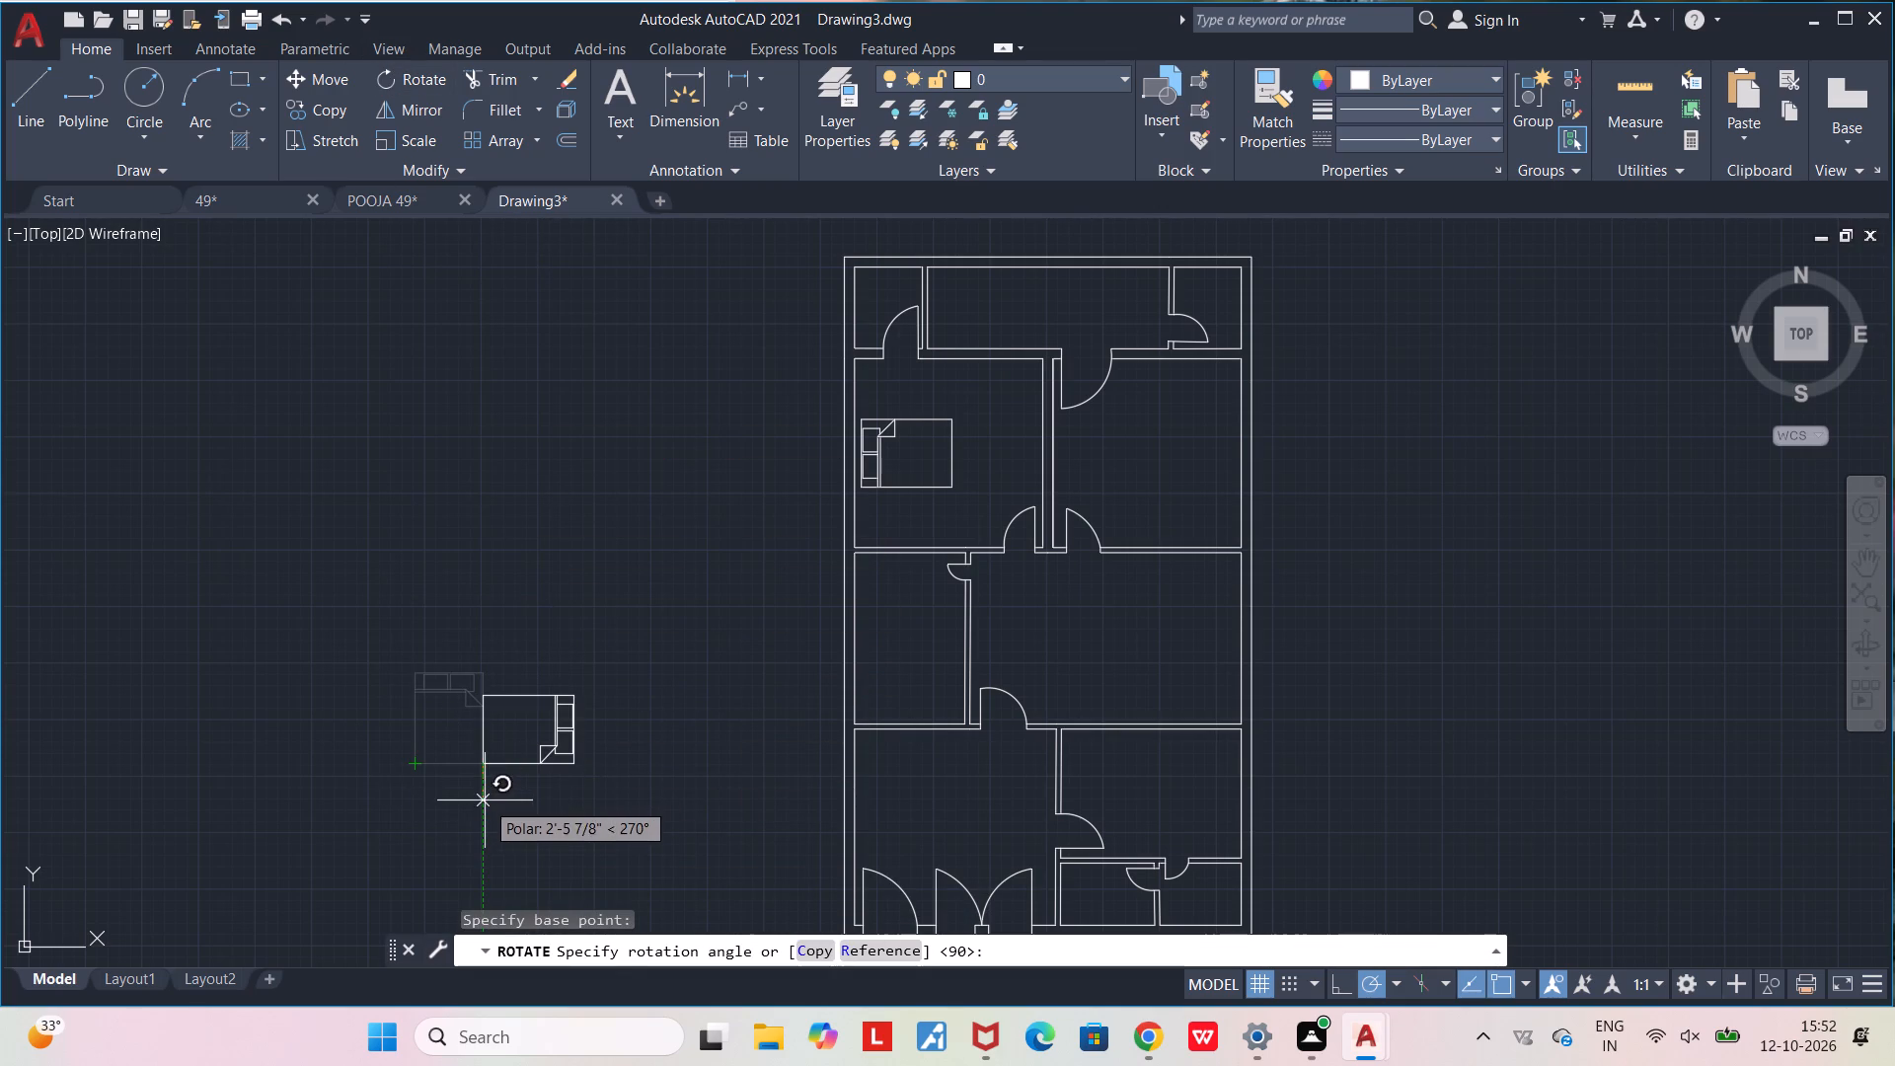
pyautogui.click(485, 800)
pyautogui.press('Escape')
# Move the east-facing bed by its lower-right corner into the upper east bedroom, with the headboard toward the east wall.
pyautogui.click(343, 614)
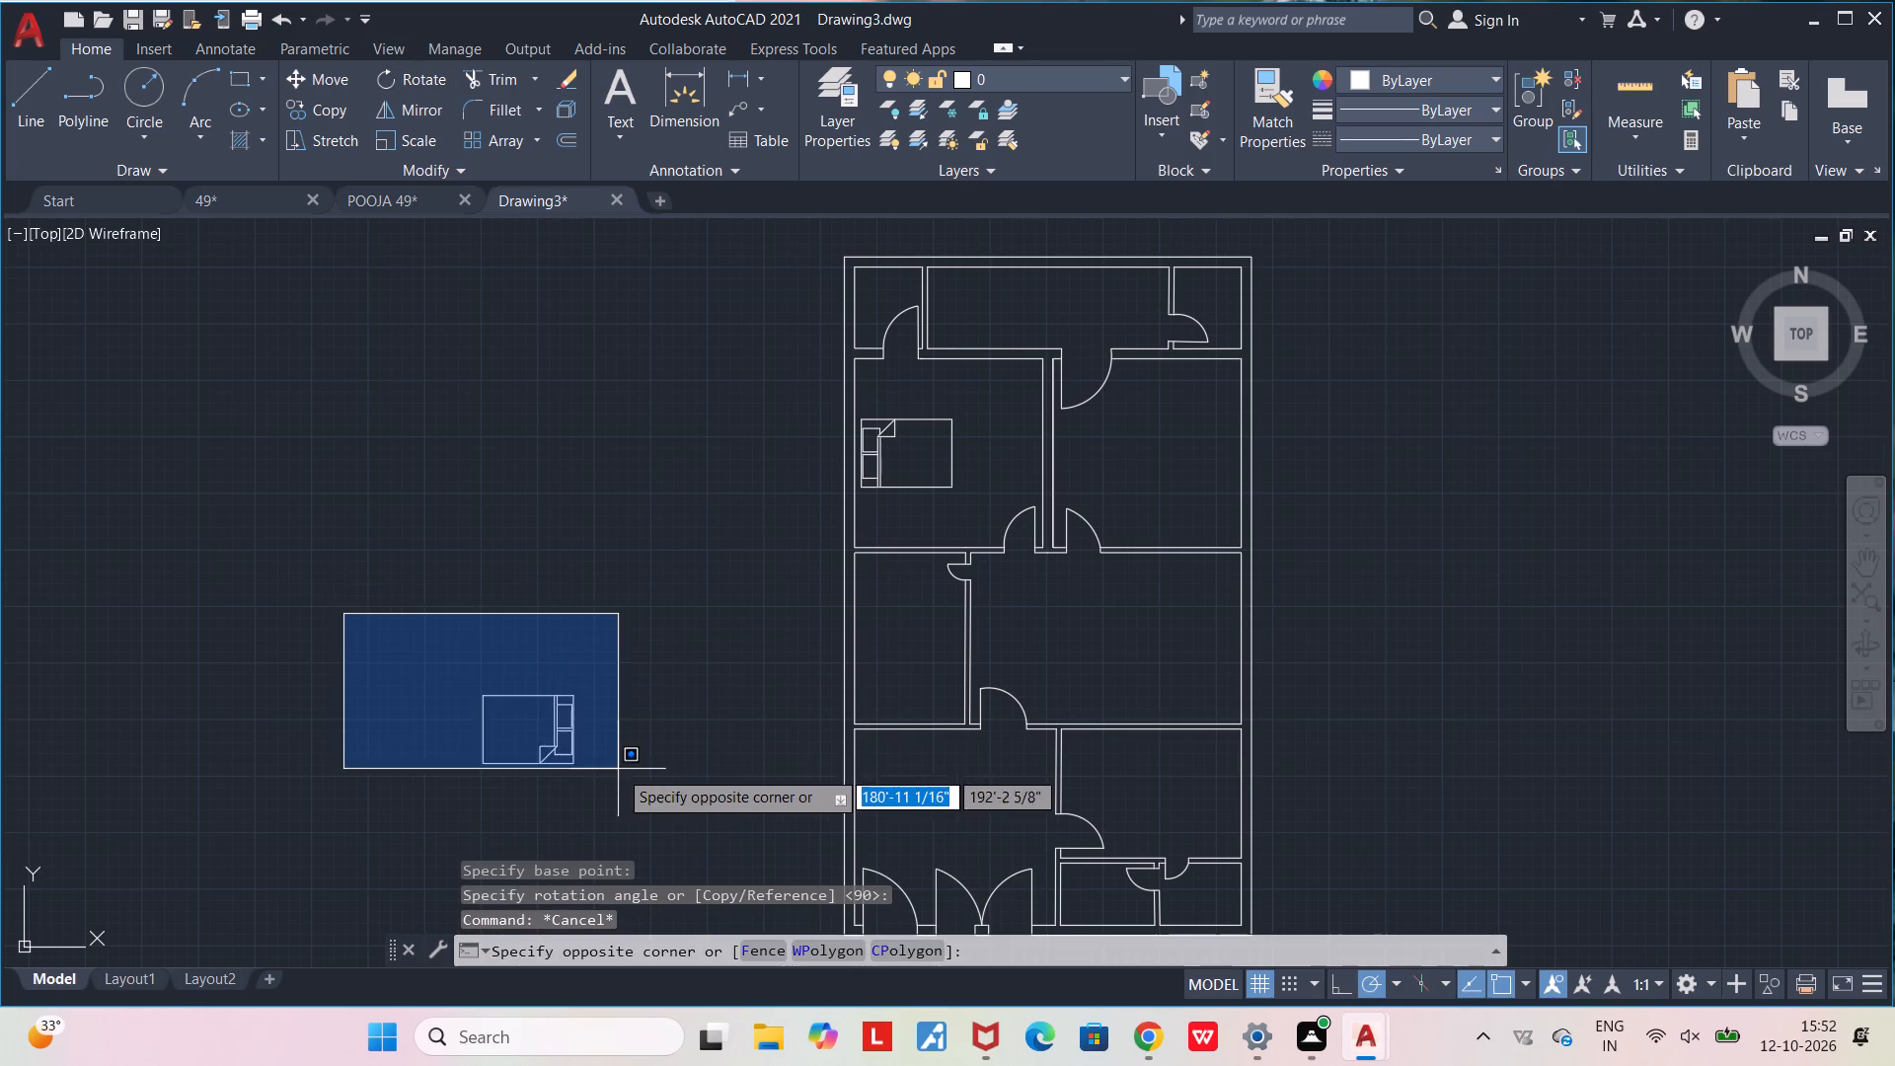
pyautogui.click(629, 806)
pyautogui.press('m')
pyautogui.press('Return')
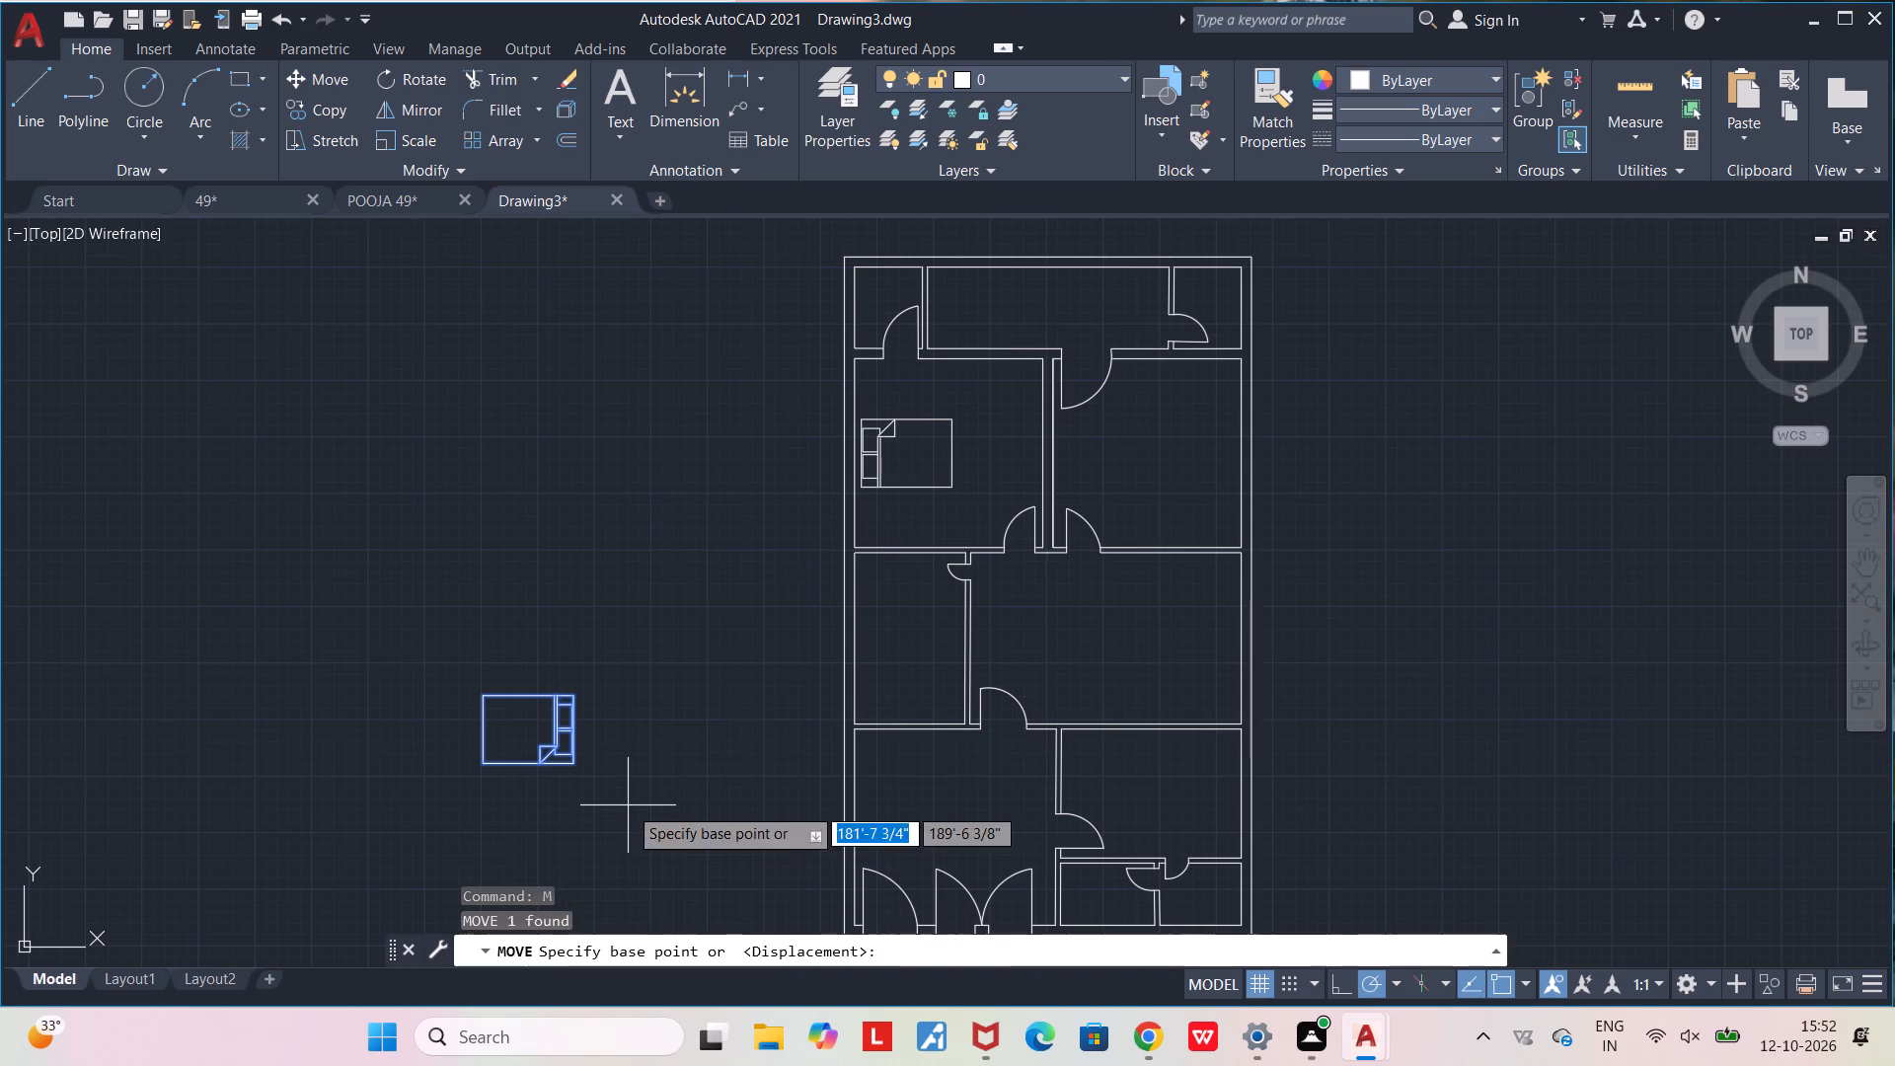
pyautogui.click(570, 767)
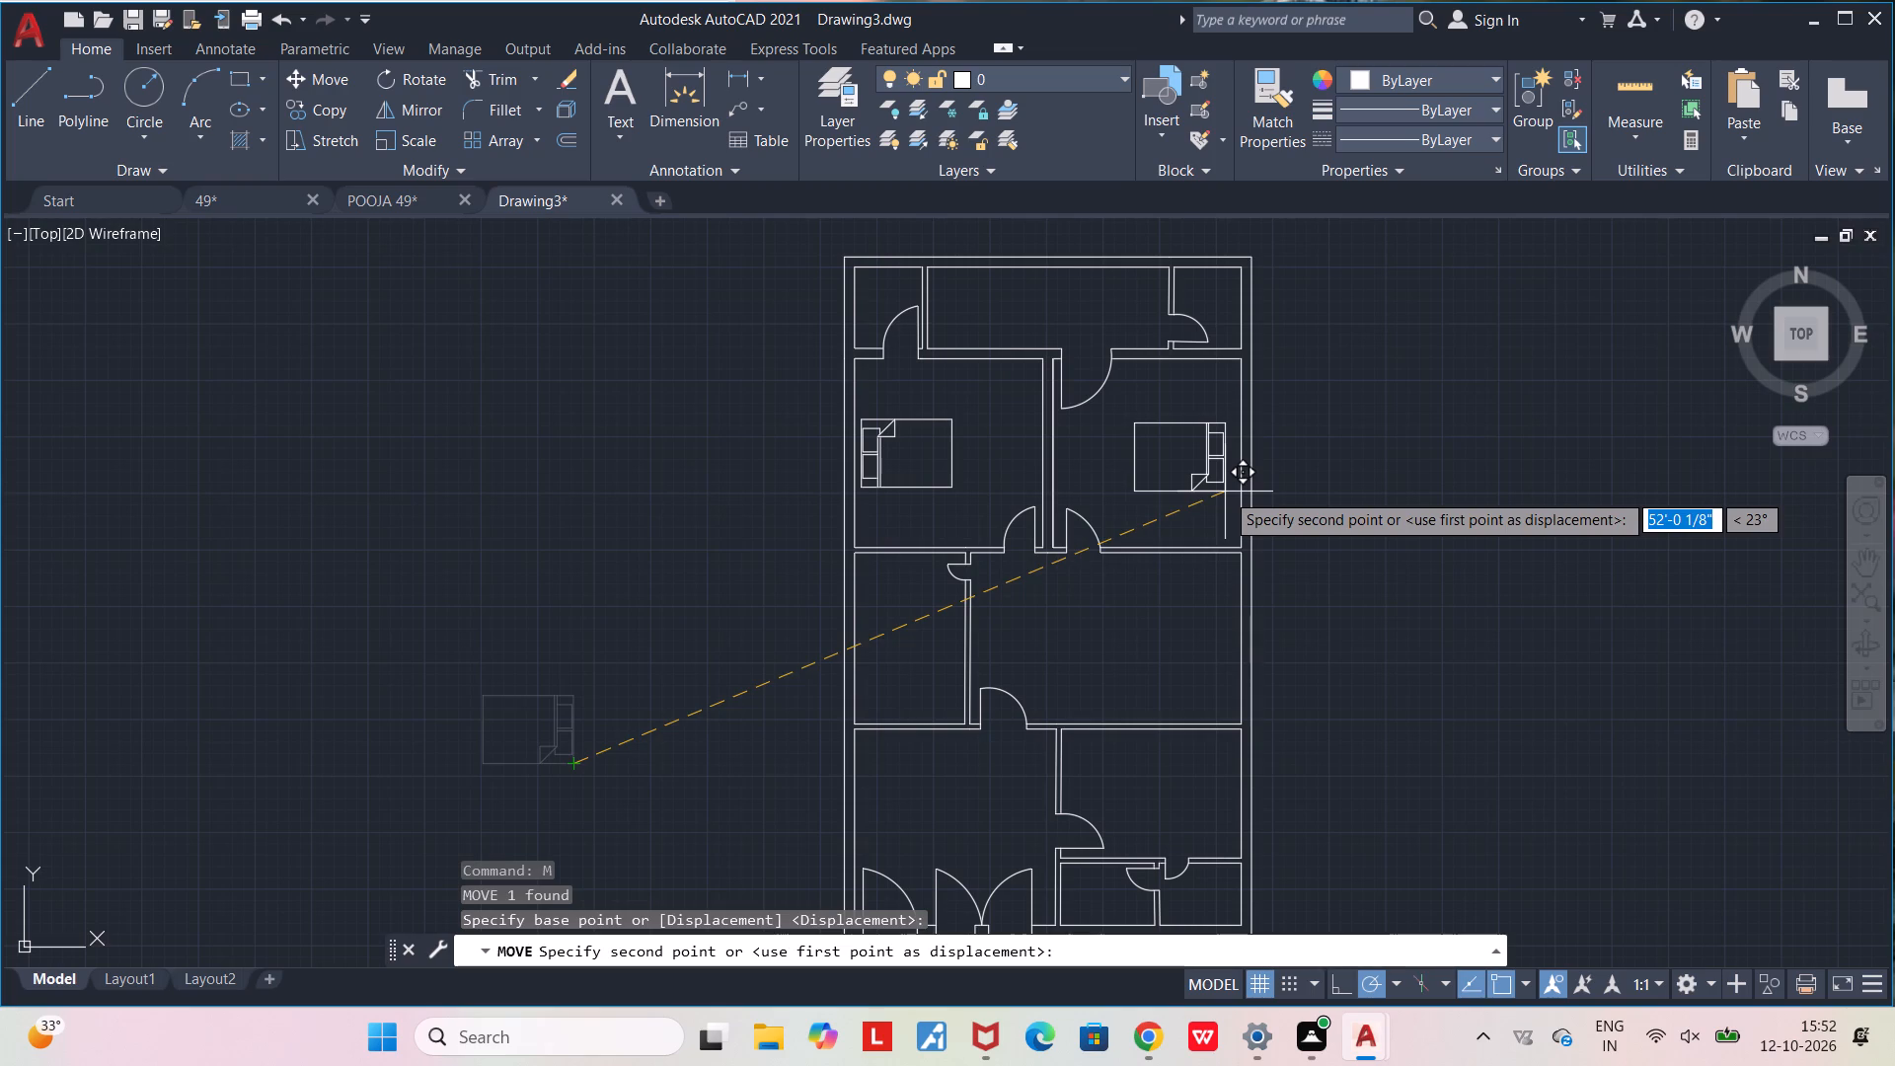
pyautogui.click(1225, 492)
pyautogui.press('Escape')
# Move the east bedroom's bed slightly further east so its headboard sits closer to the outer wall.
pyautogui.scroll(2, 1048, 612)
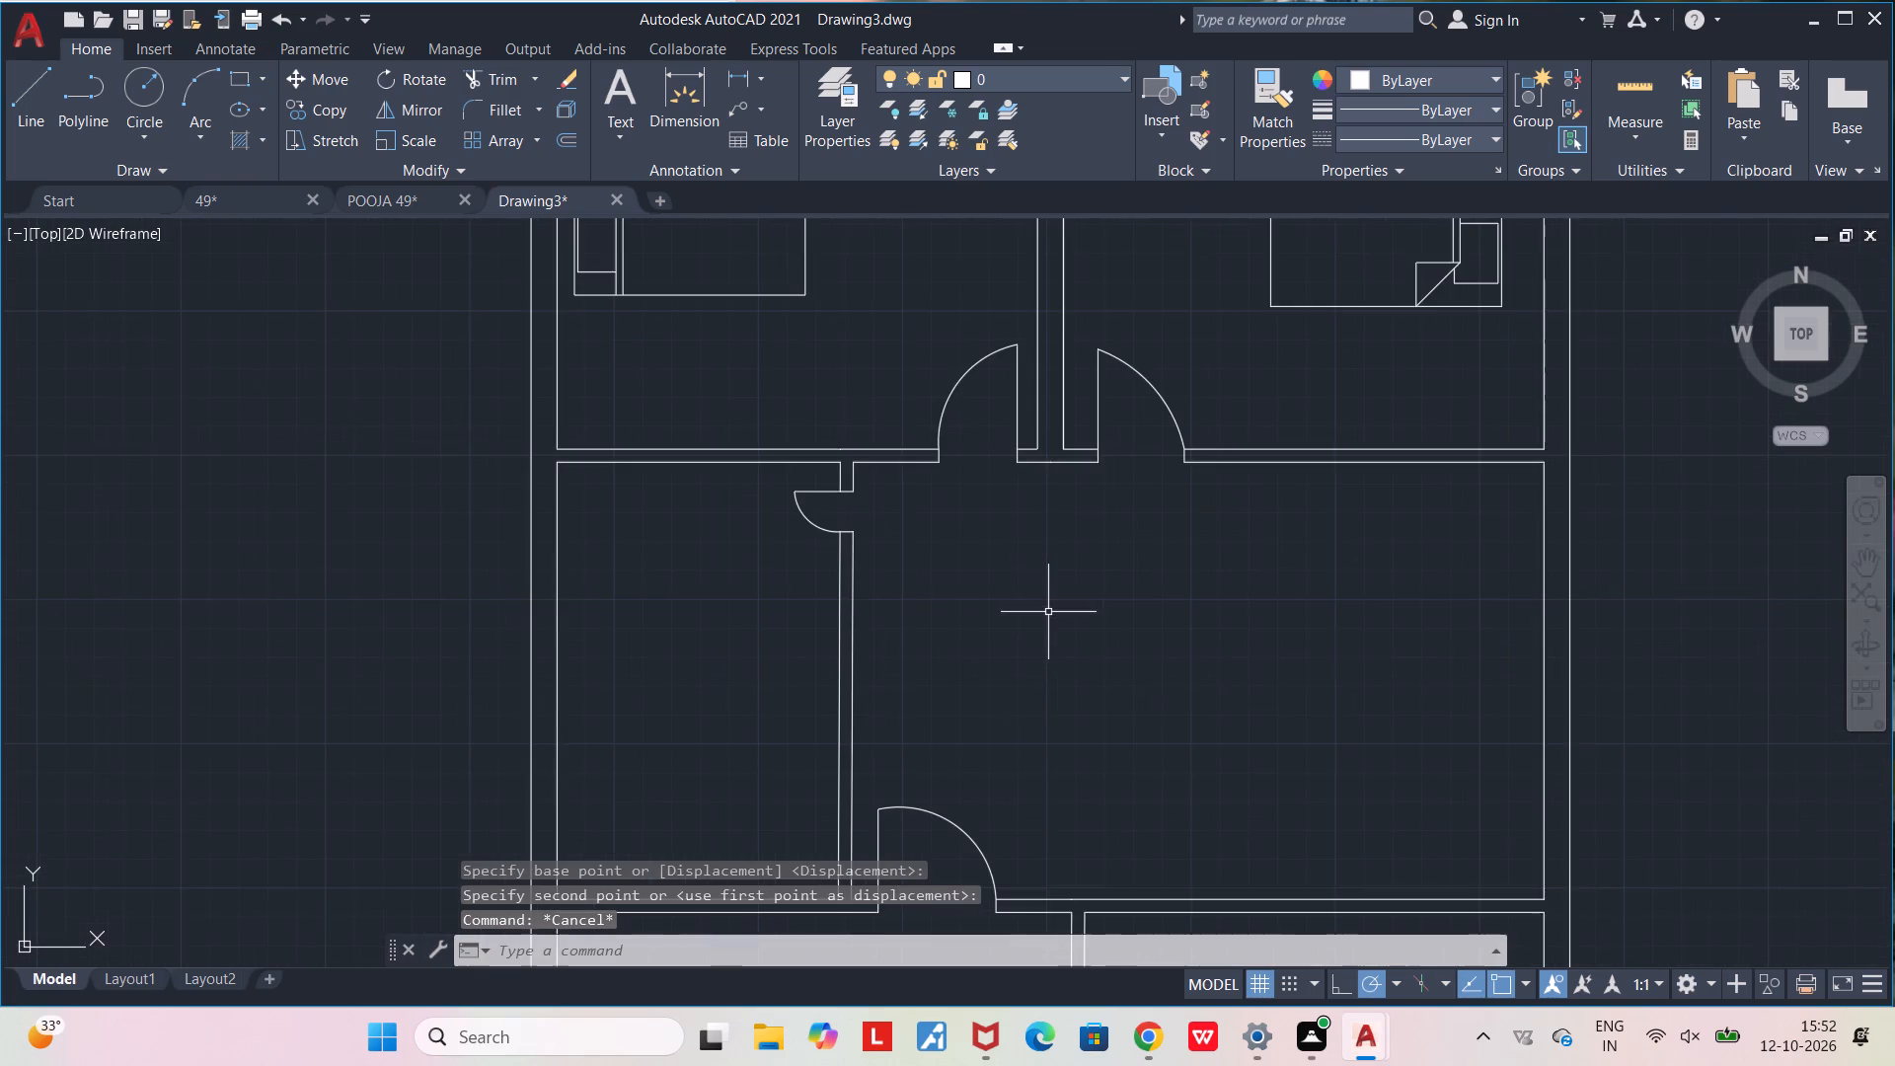
pyautogui.moveTo(1044, 686); pyautogui.dragTo(926, 844, button='middle')
pyautogui.scroll(-1, 922, 844)
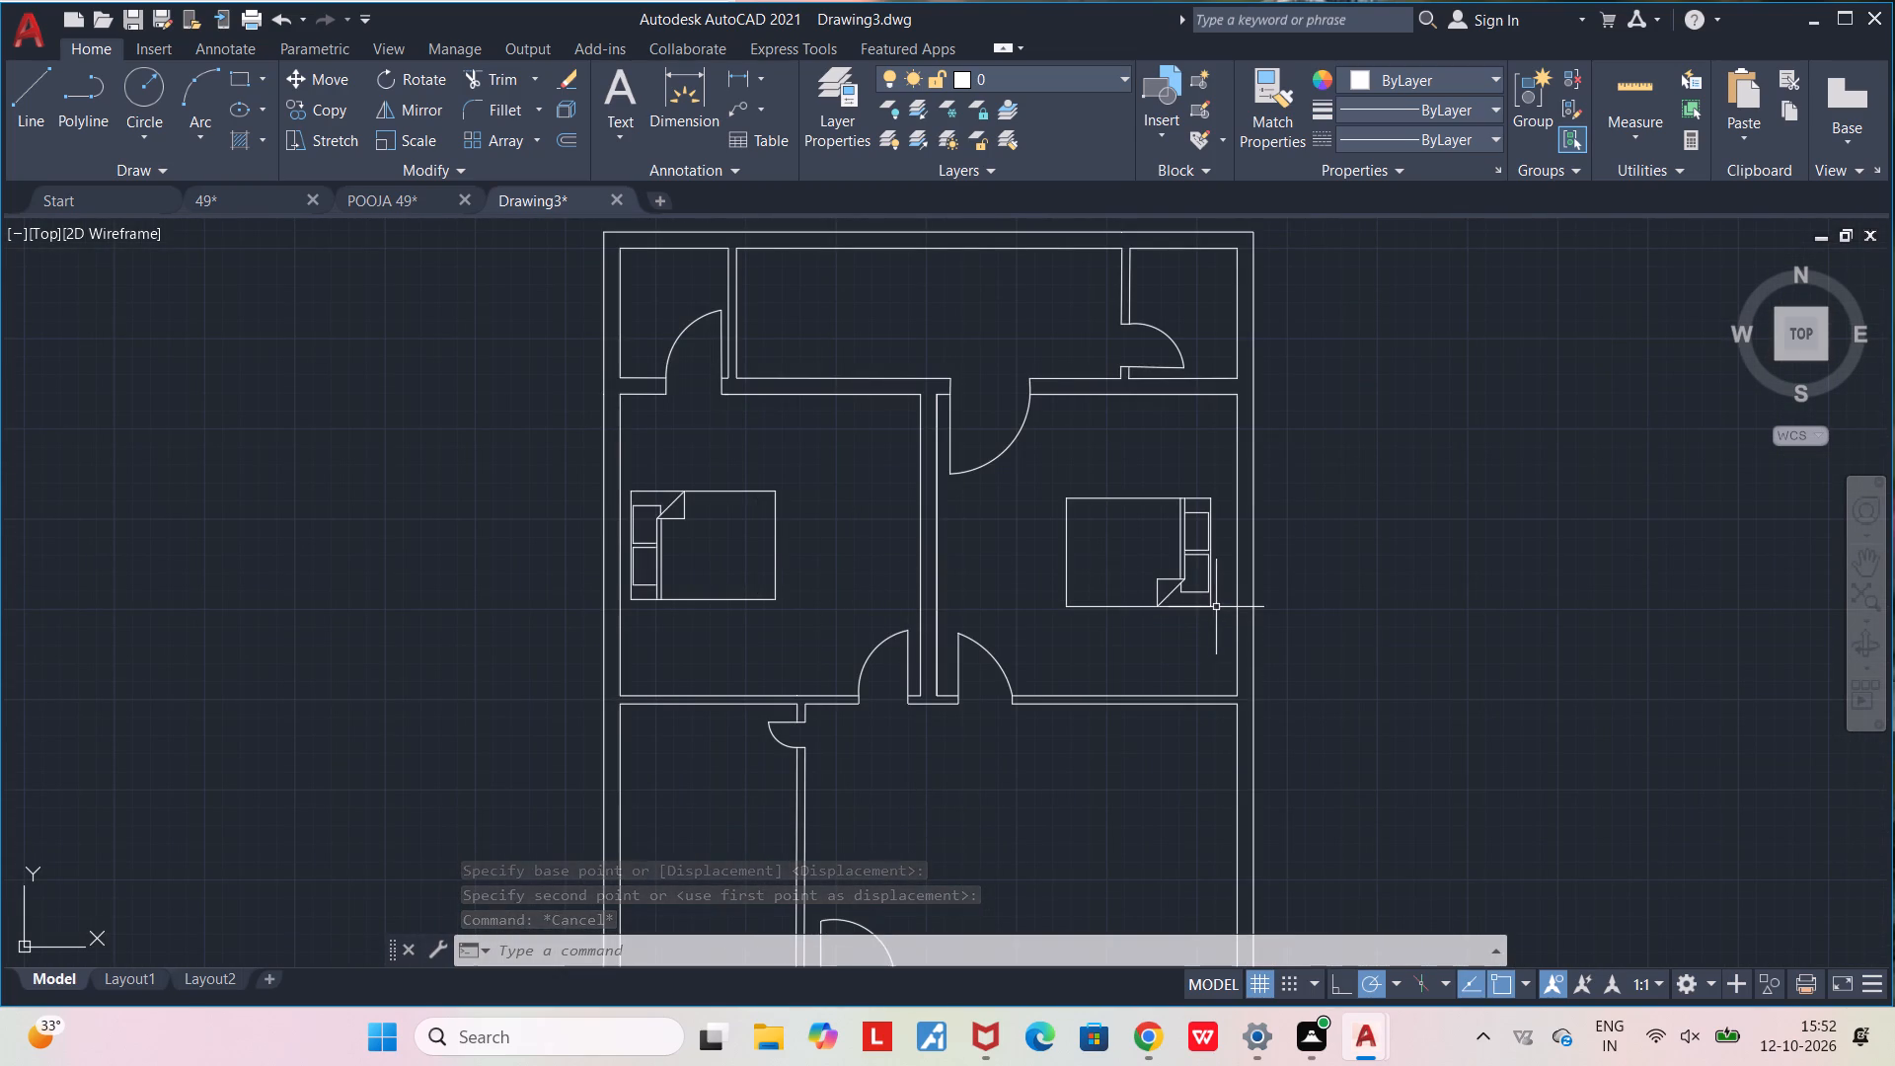
pyautogui.scroll(3, 1215, 606)
pyautogui.click(1186, 615)
pyautogui.moveTo(1186, 622); pyautogui.dragTo(1139, 769, button='middle')
pyautogui.scroll(-1, 1136, 773)
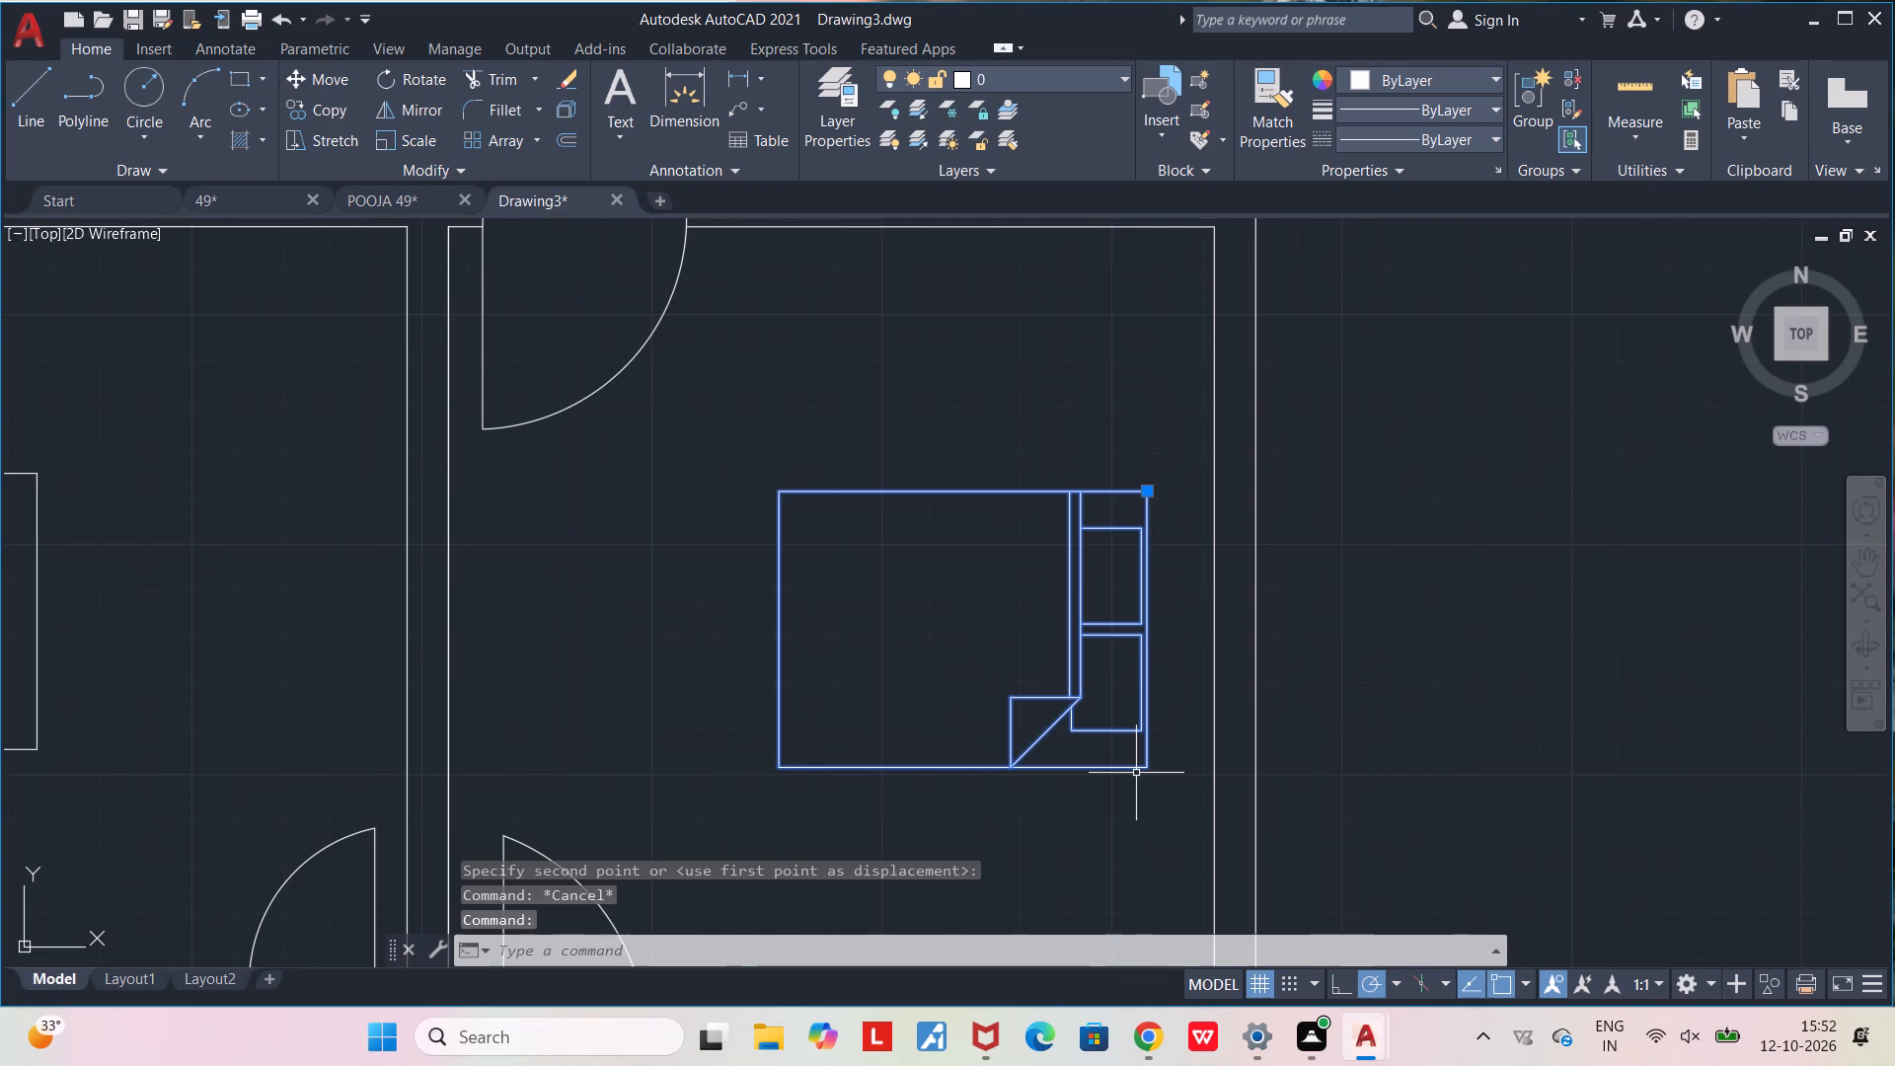
pyautogui.press('m')
pyautogui.press('Return')
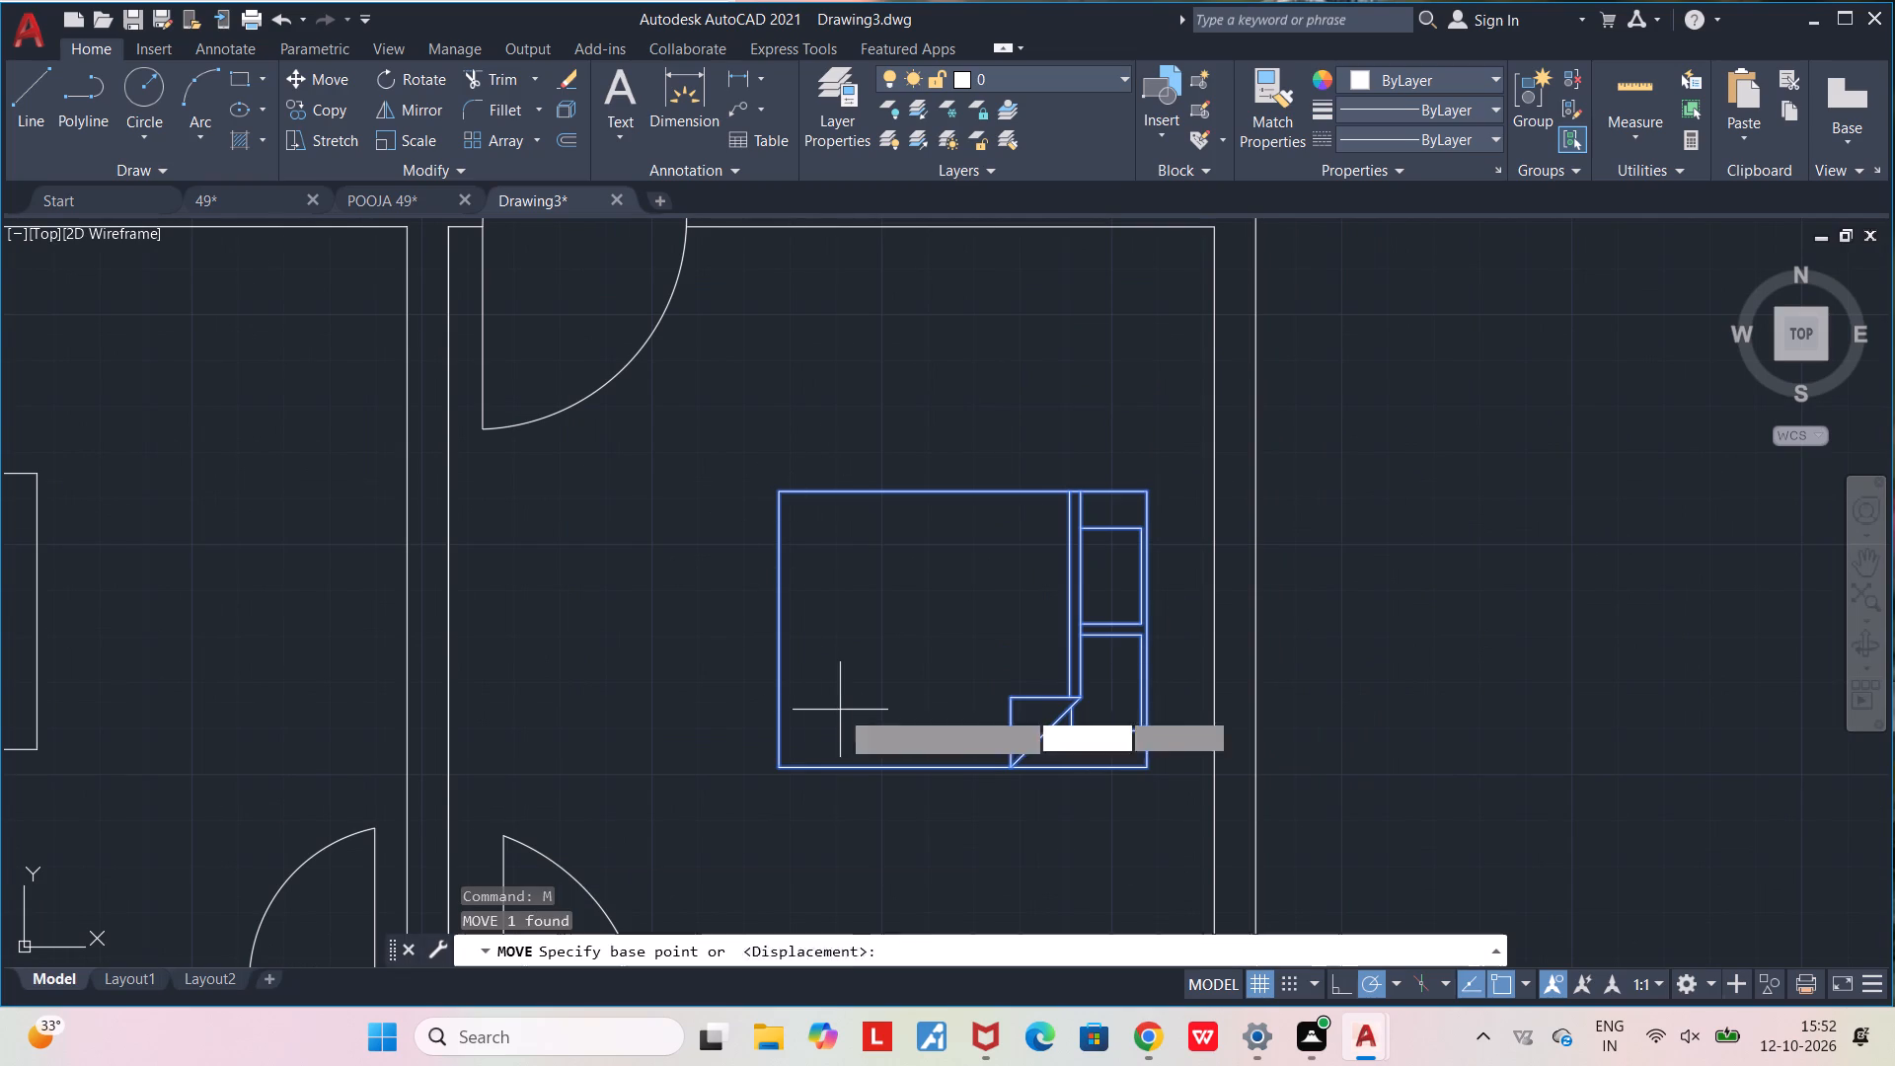
pyautogui.click(1148, 766)
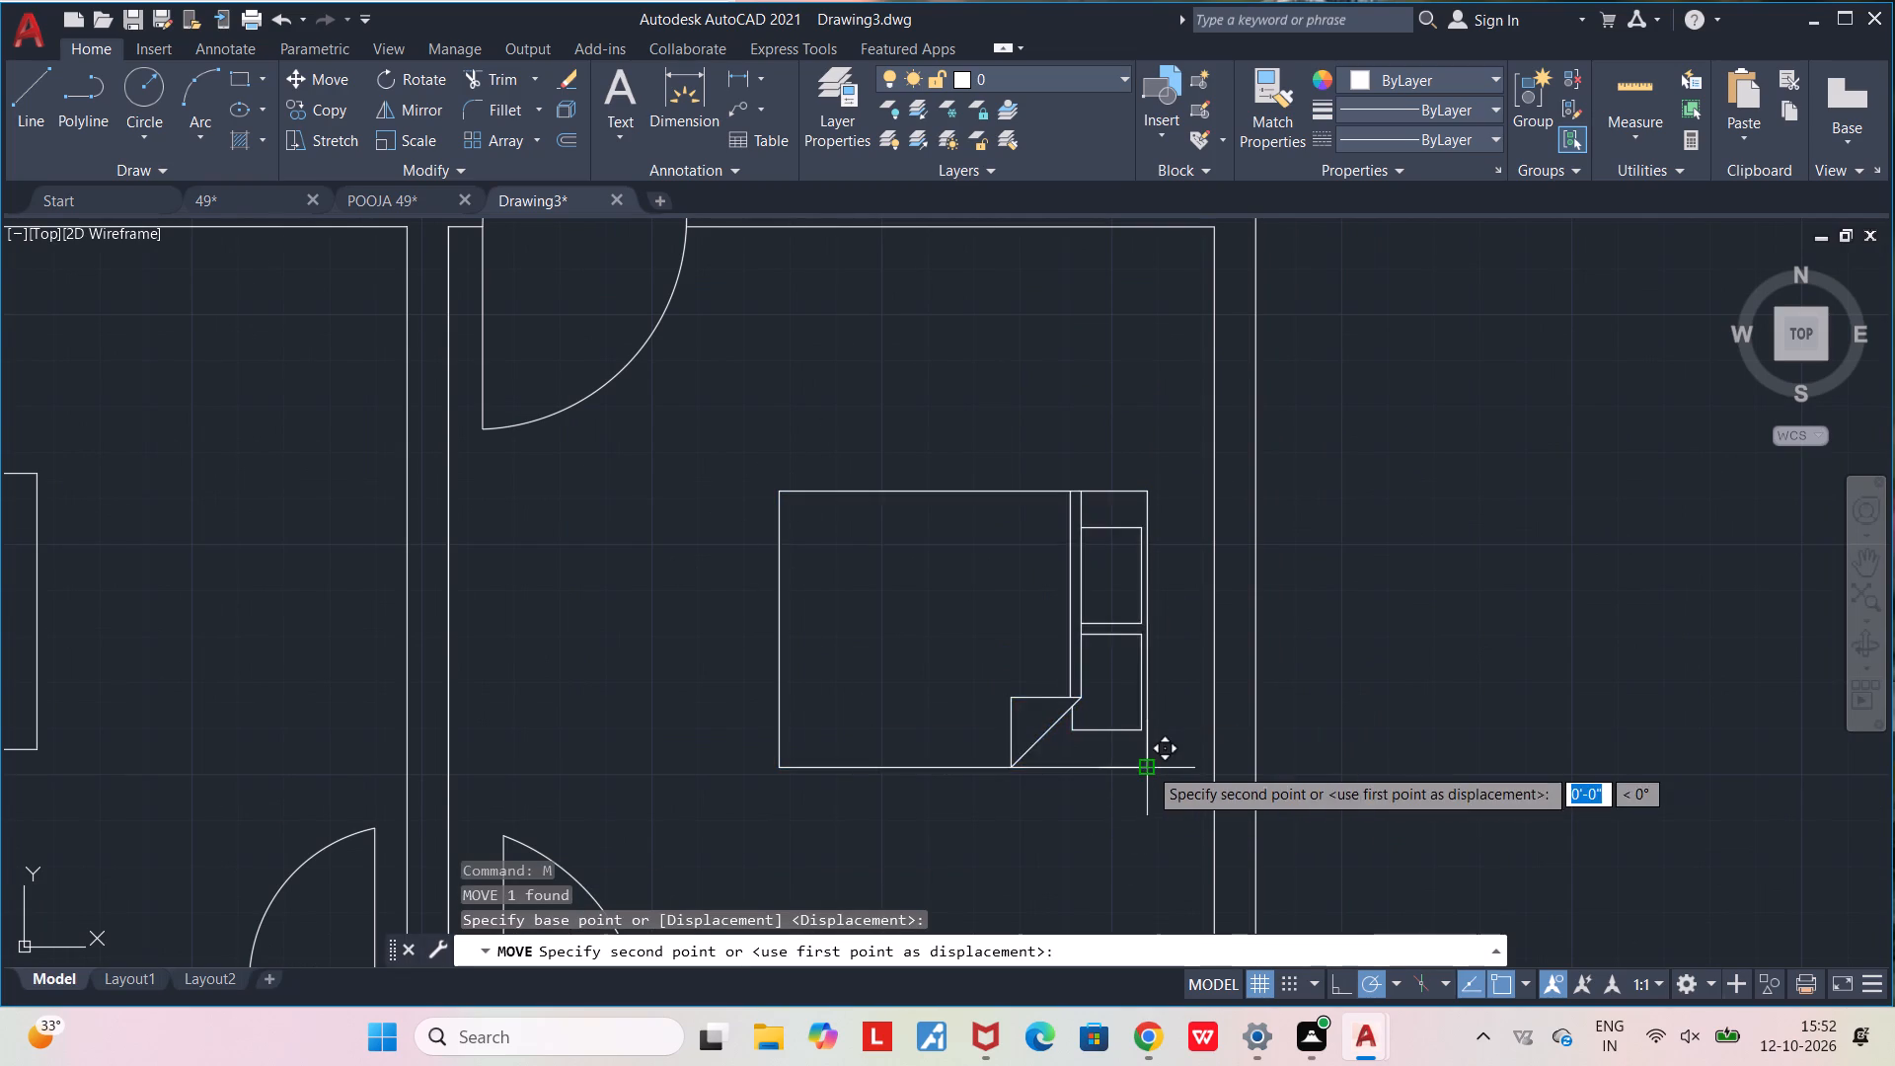
pyautogui.click(1185, 773)
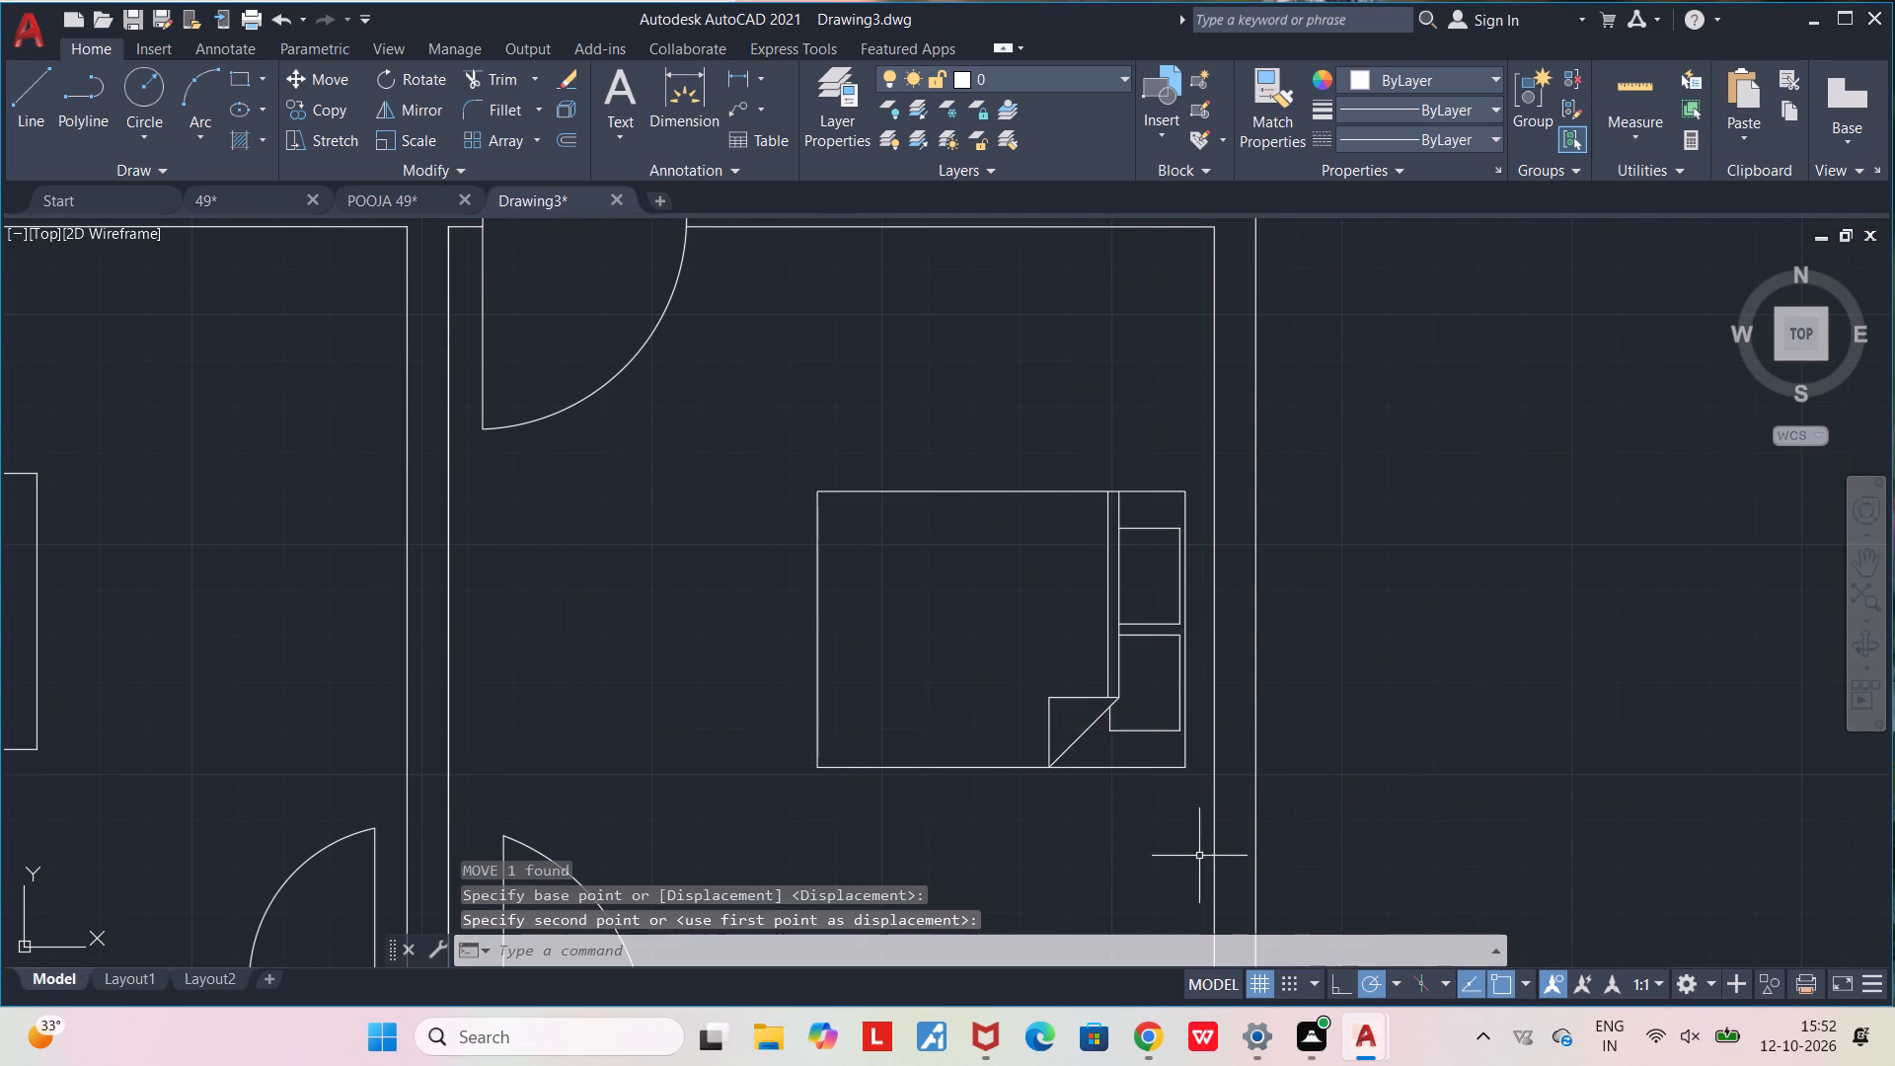
pyautogui.press('Escape')
# Insert the Sofa - Roundback 7 ft. block from DesignCenter at scale 1 and rotation 0, outside the plan to the west.
pyautogui.scroll(-2, 1128, 827)
pyautogui.moveTo(1104, 819); pyautogui.dragTo(1174, 687, button='middle')
pyautogui.scroll(-1, 1174, 687)
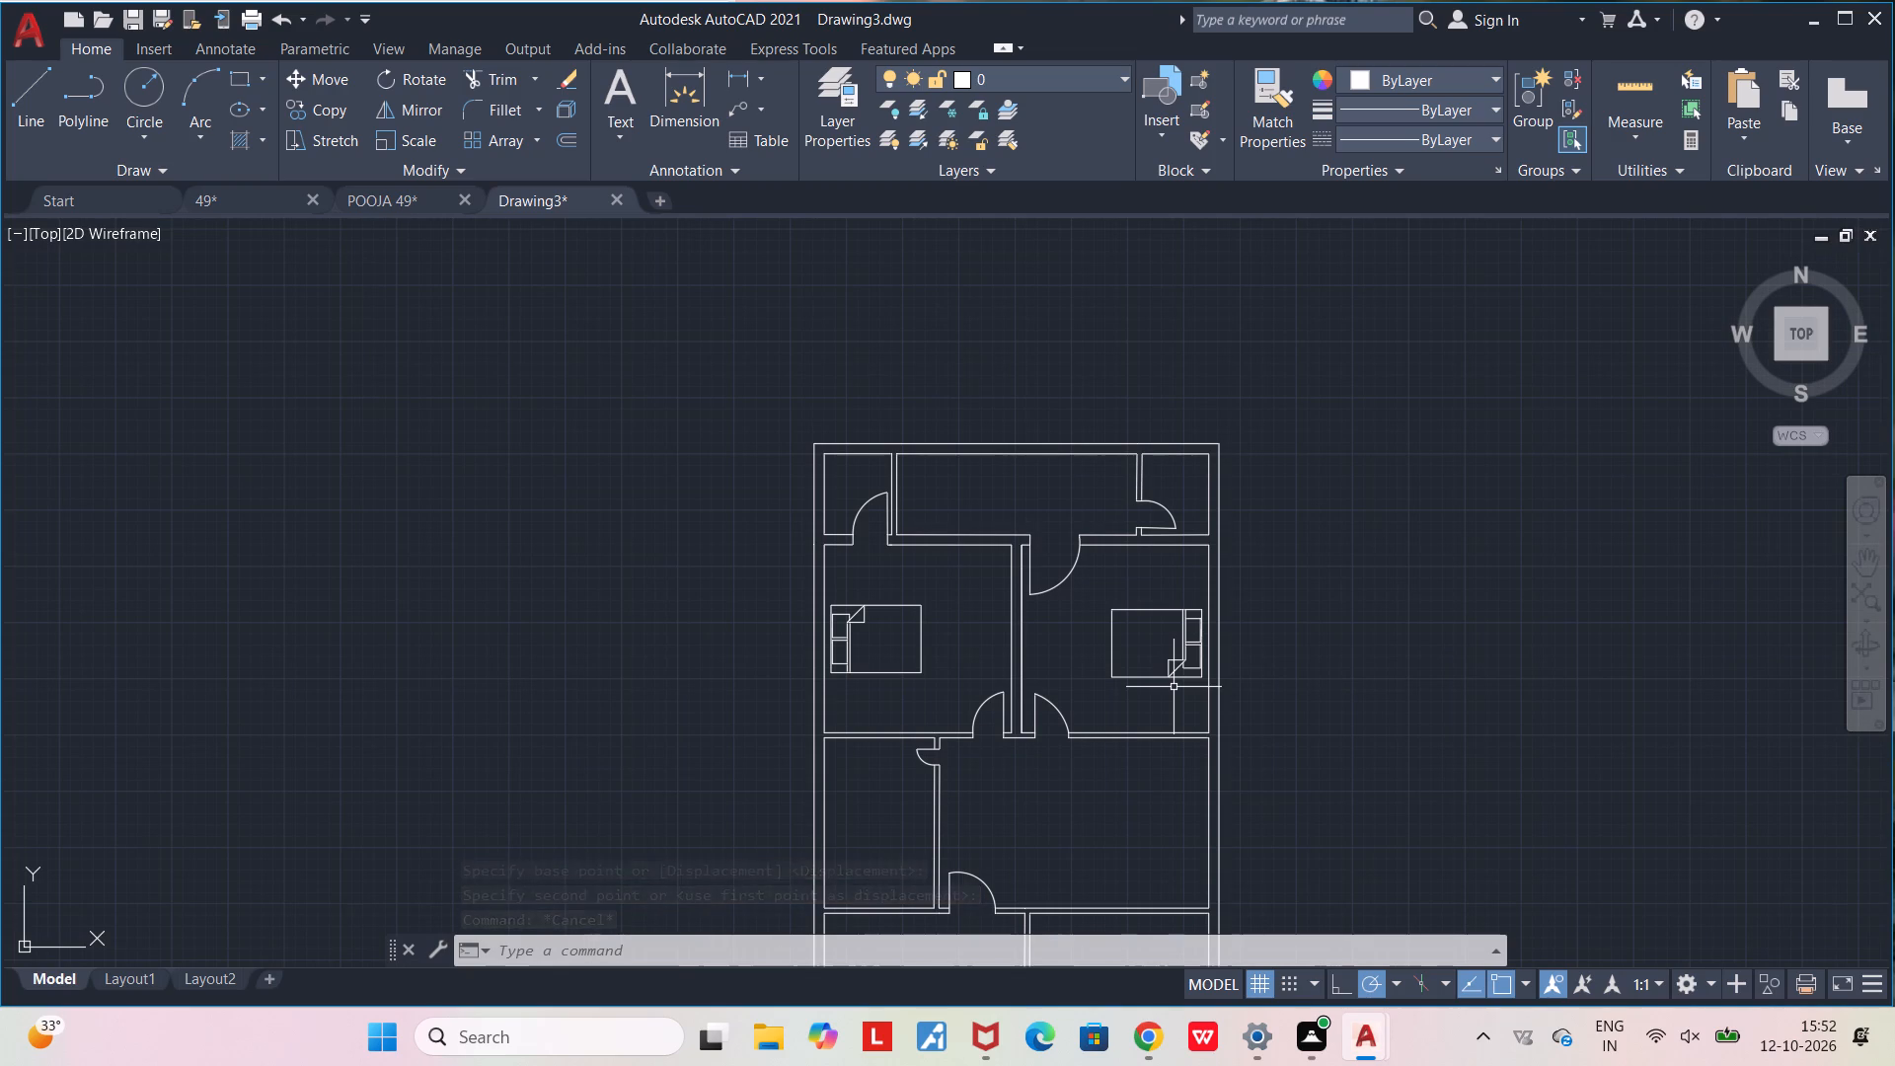
pyautogui.hotkey('ctrl', '1')
pyautogui.hotkey('ctrl', '2')
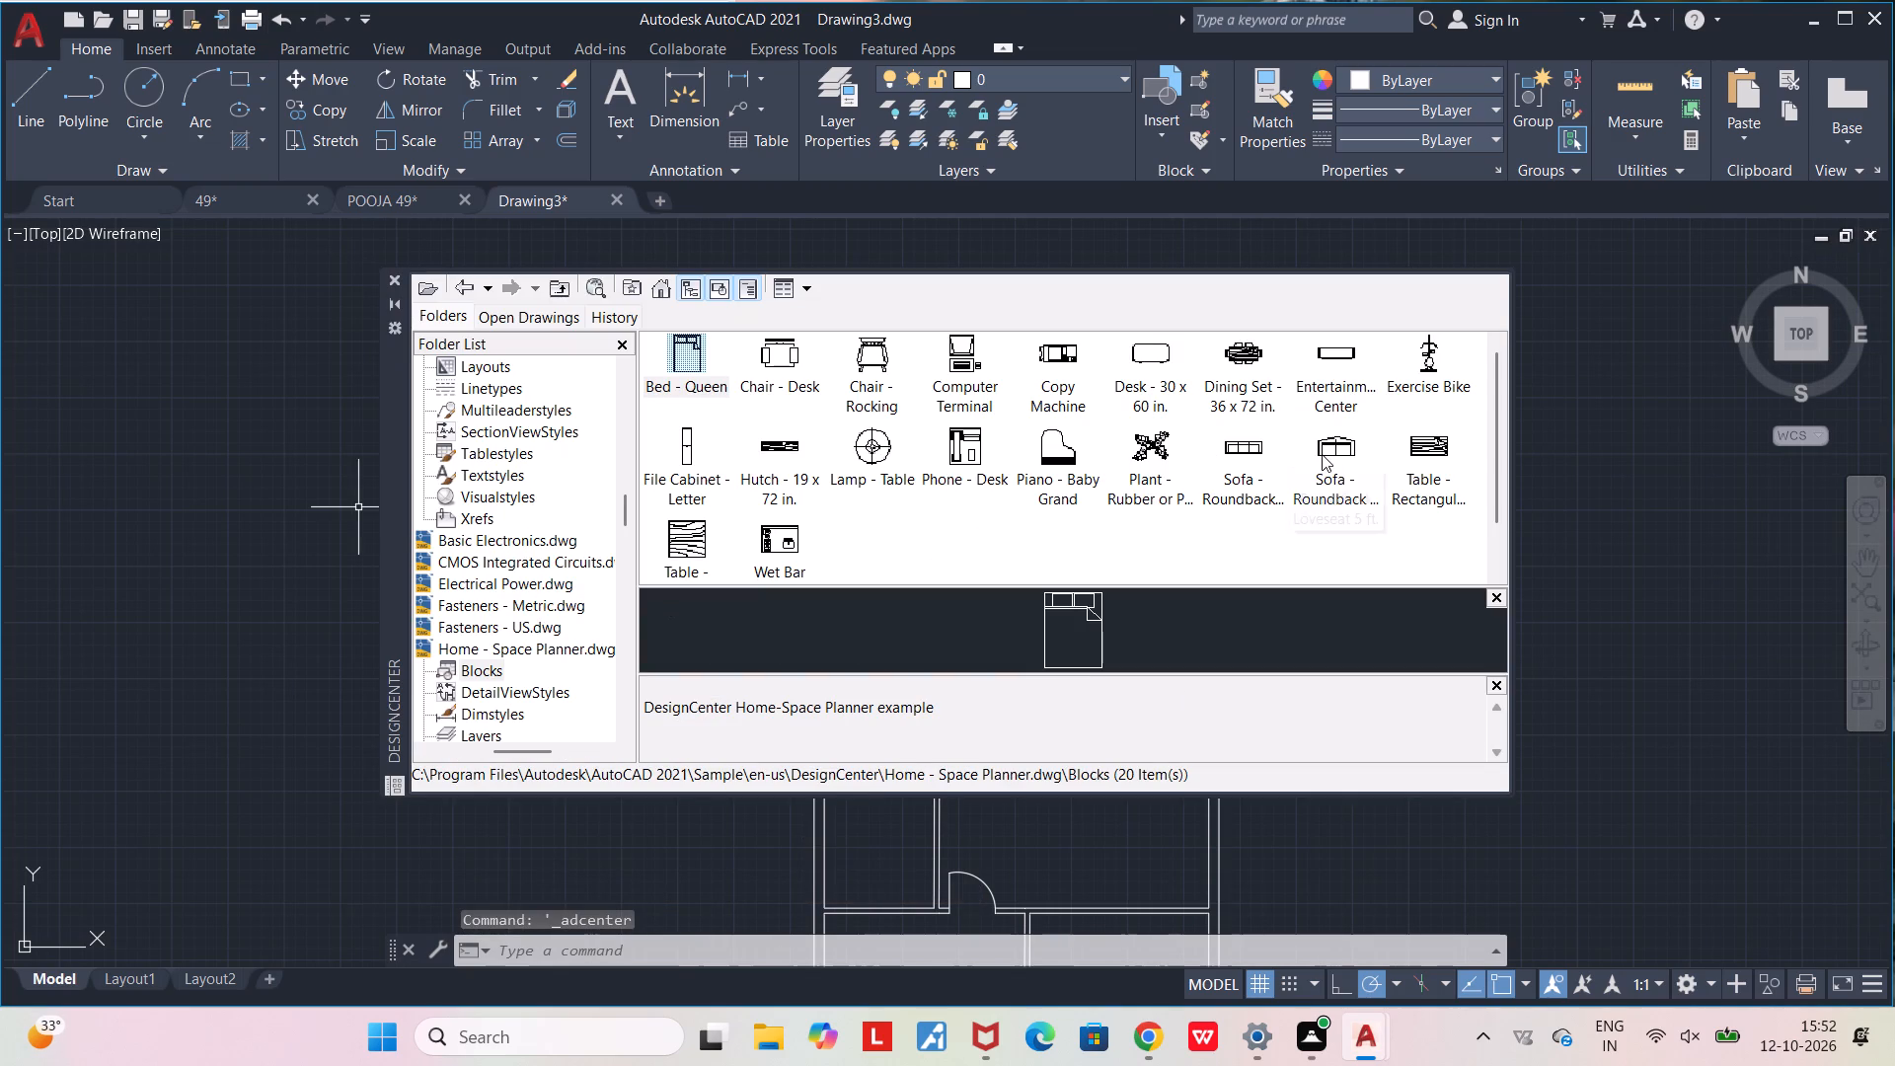
pyautogui.click(1264, 455)
pyautogui.doubleClick(1256, 451)
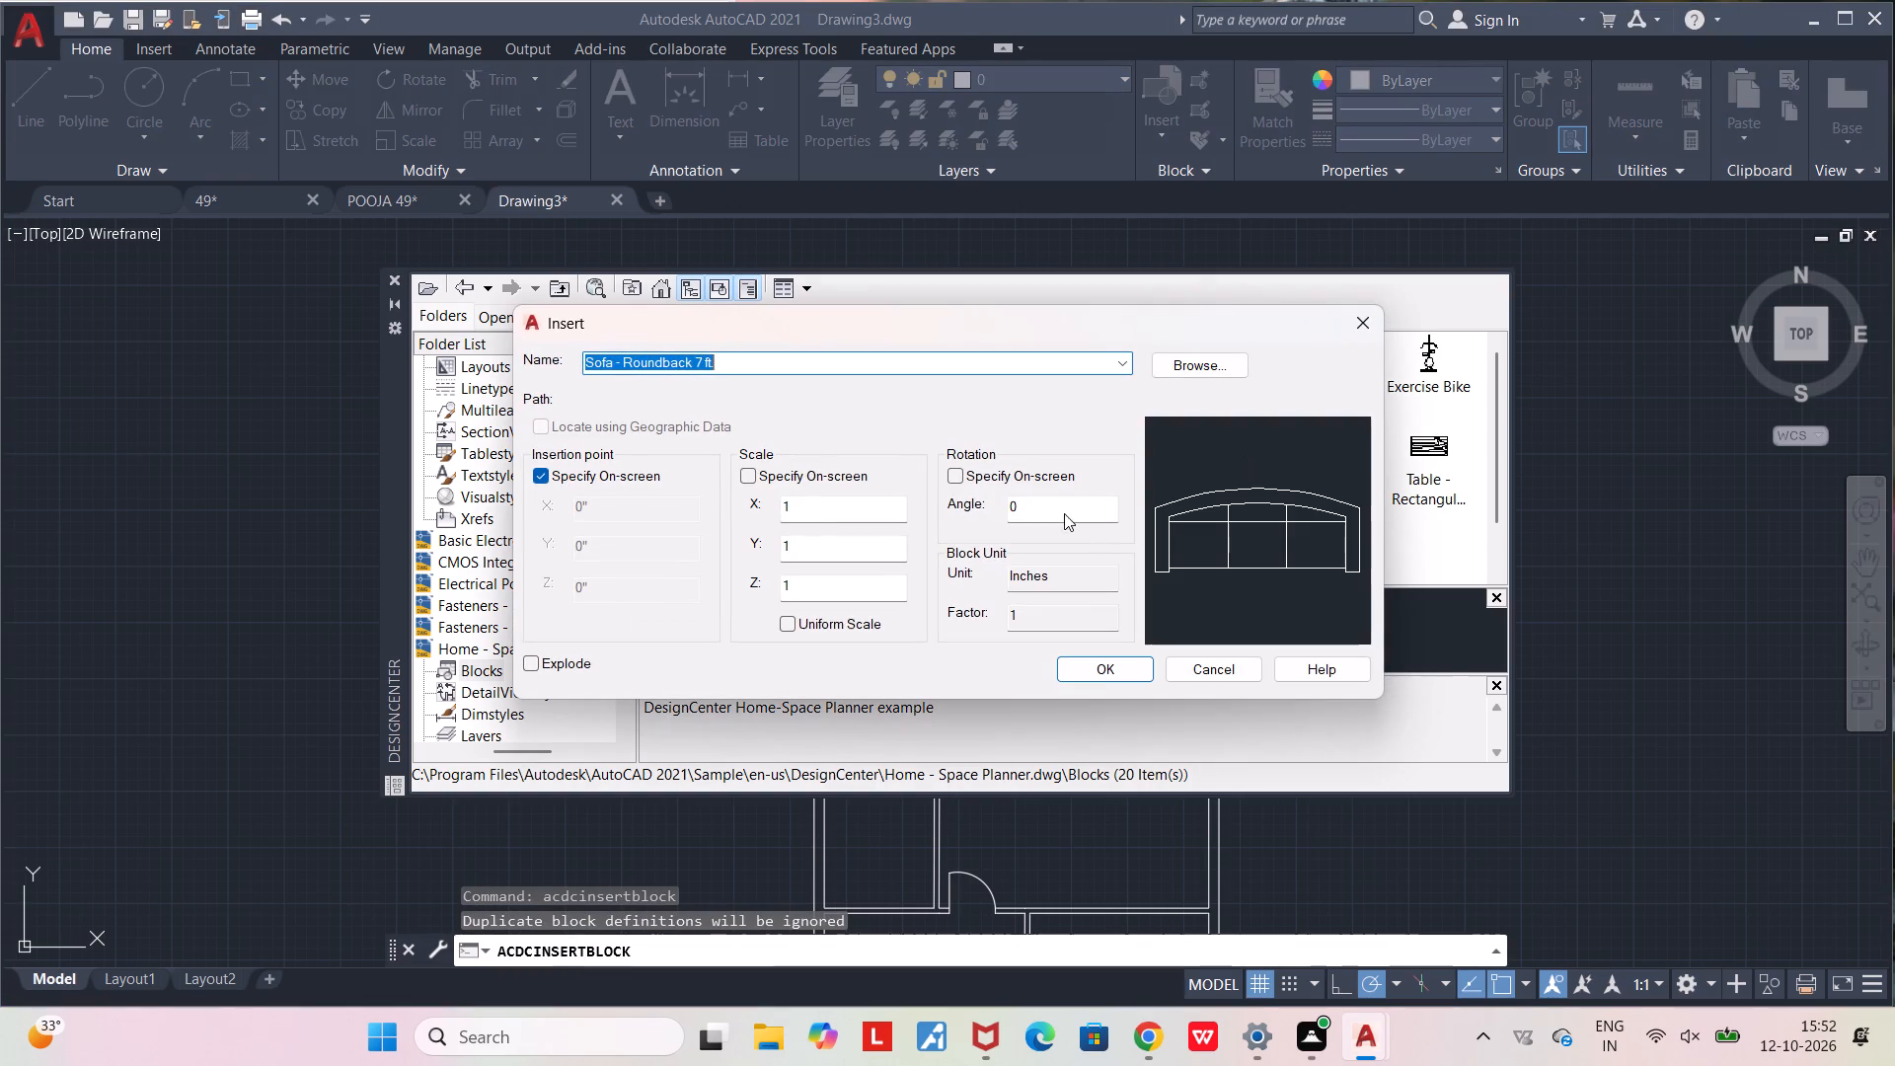
pyautogui.click(1098, 673)
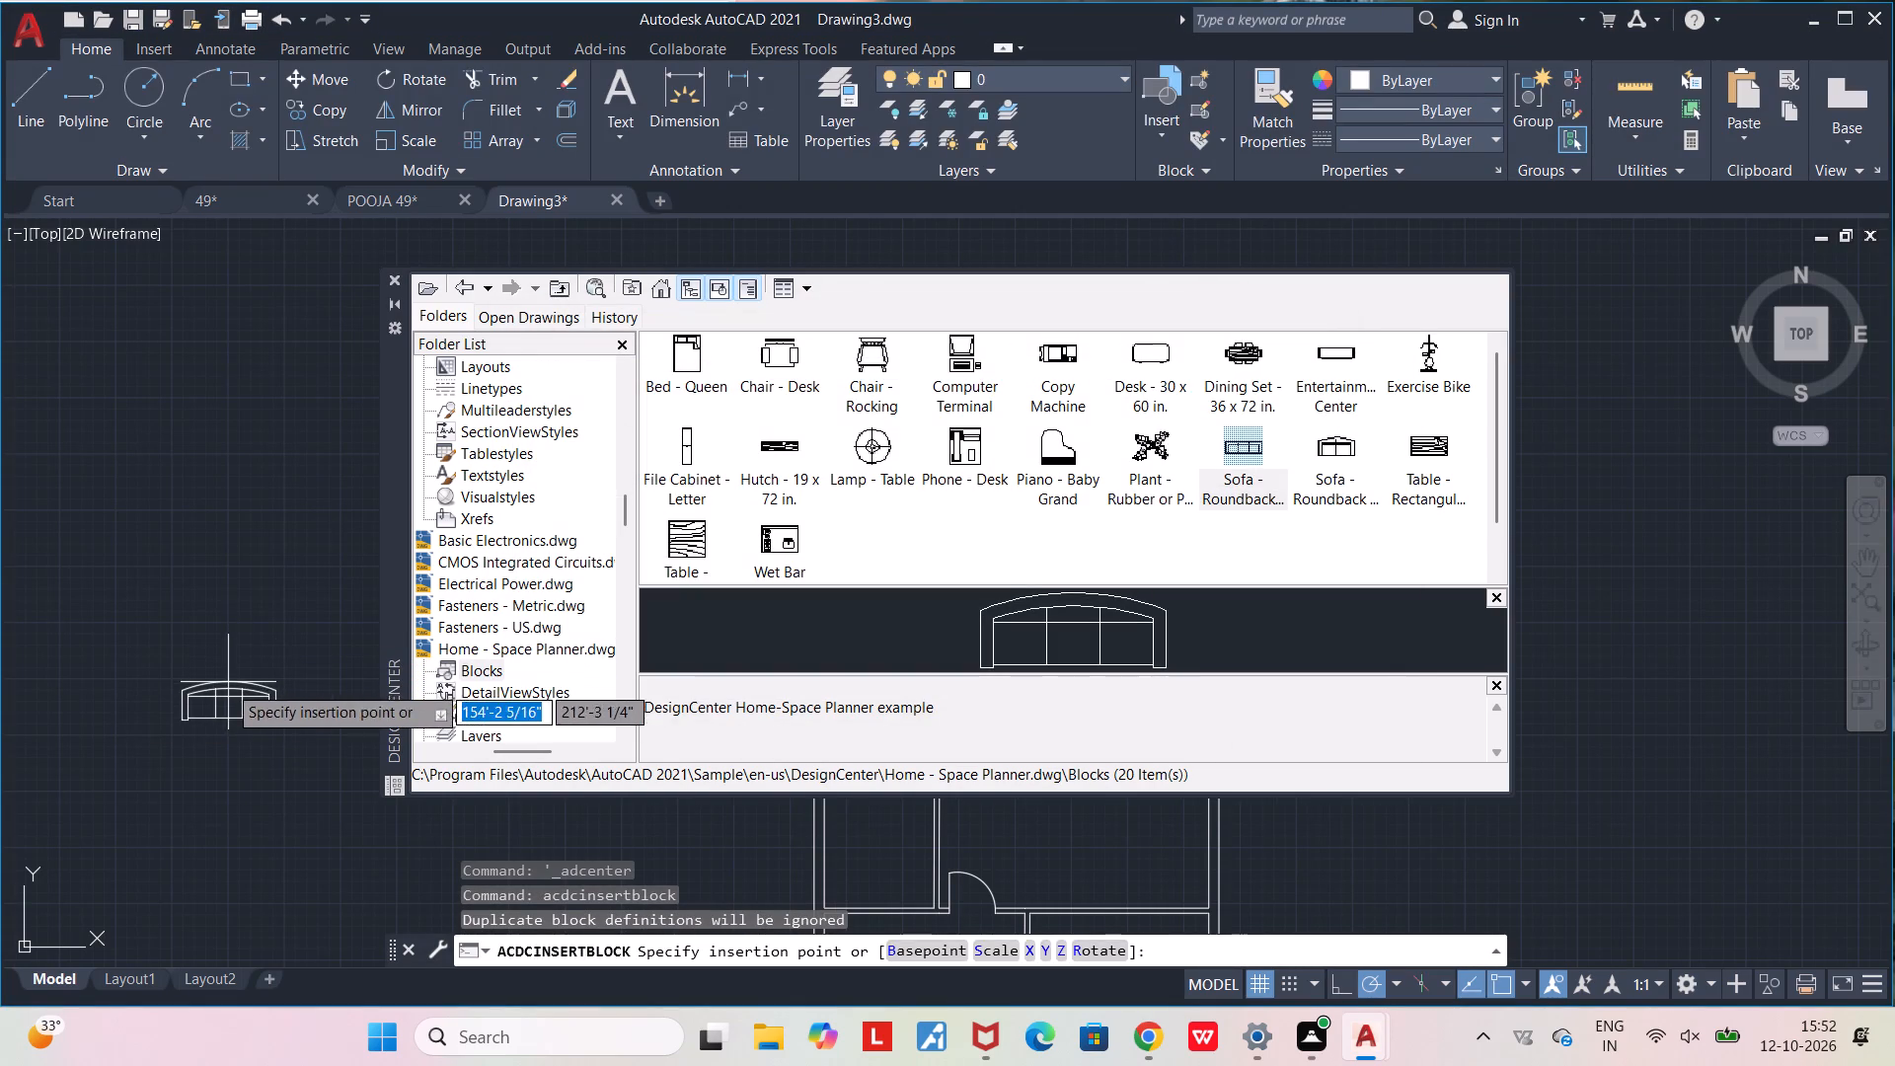
pyautogui.click(227, 684)
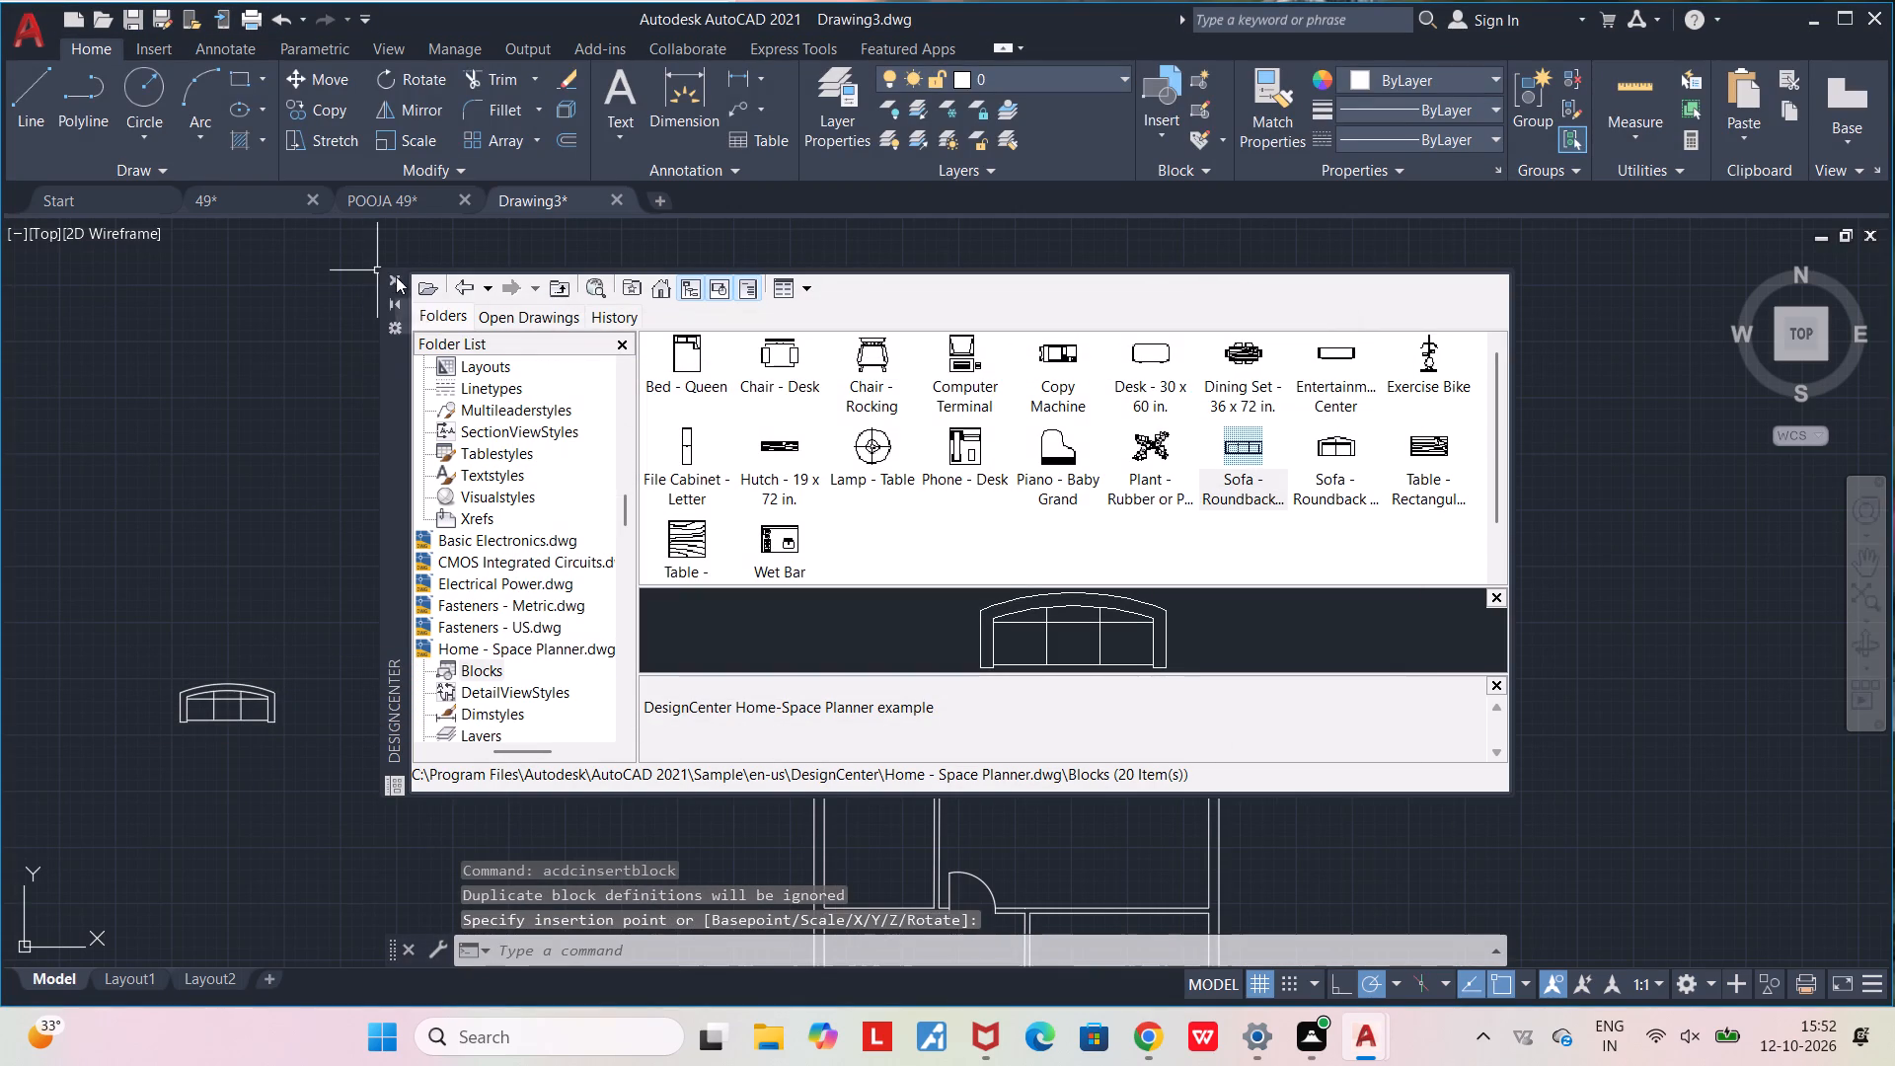
pyautogui.click(396, 276)
# Copy the inserted sofa and paste a second one between the original and the floor plan.
pyautogui.click(219, 720)
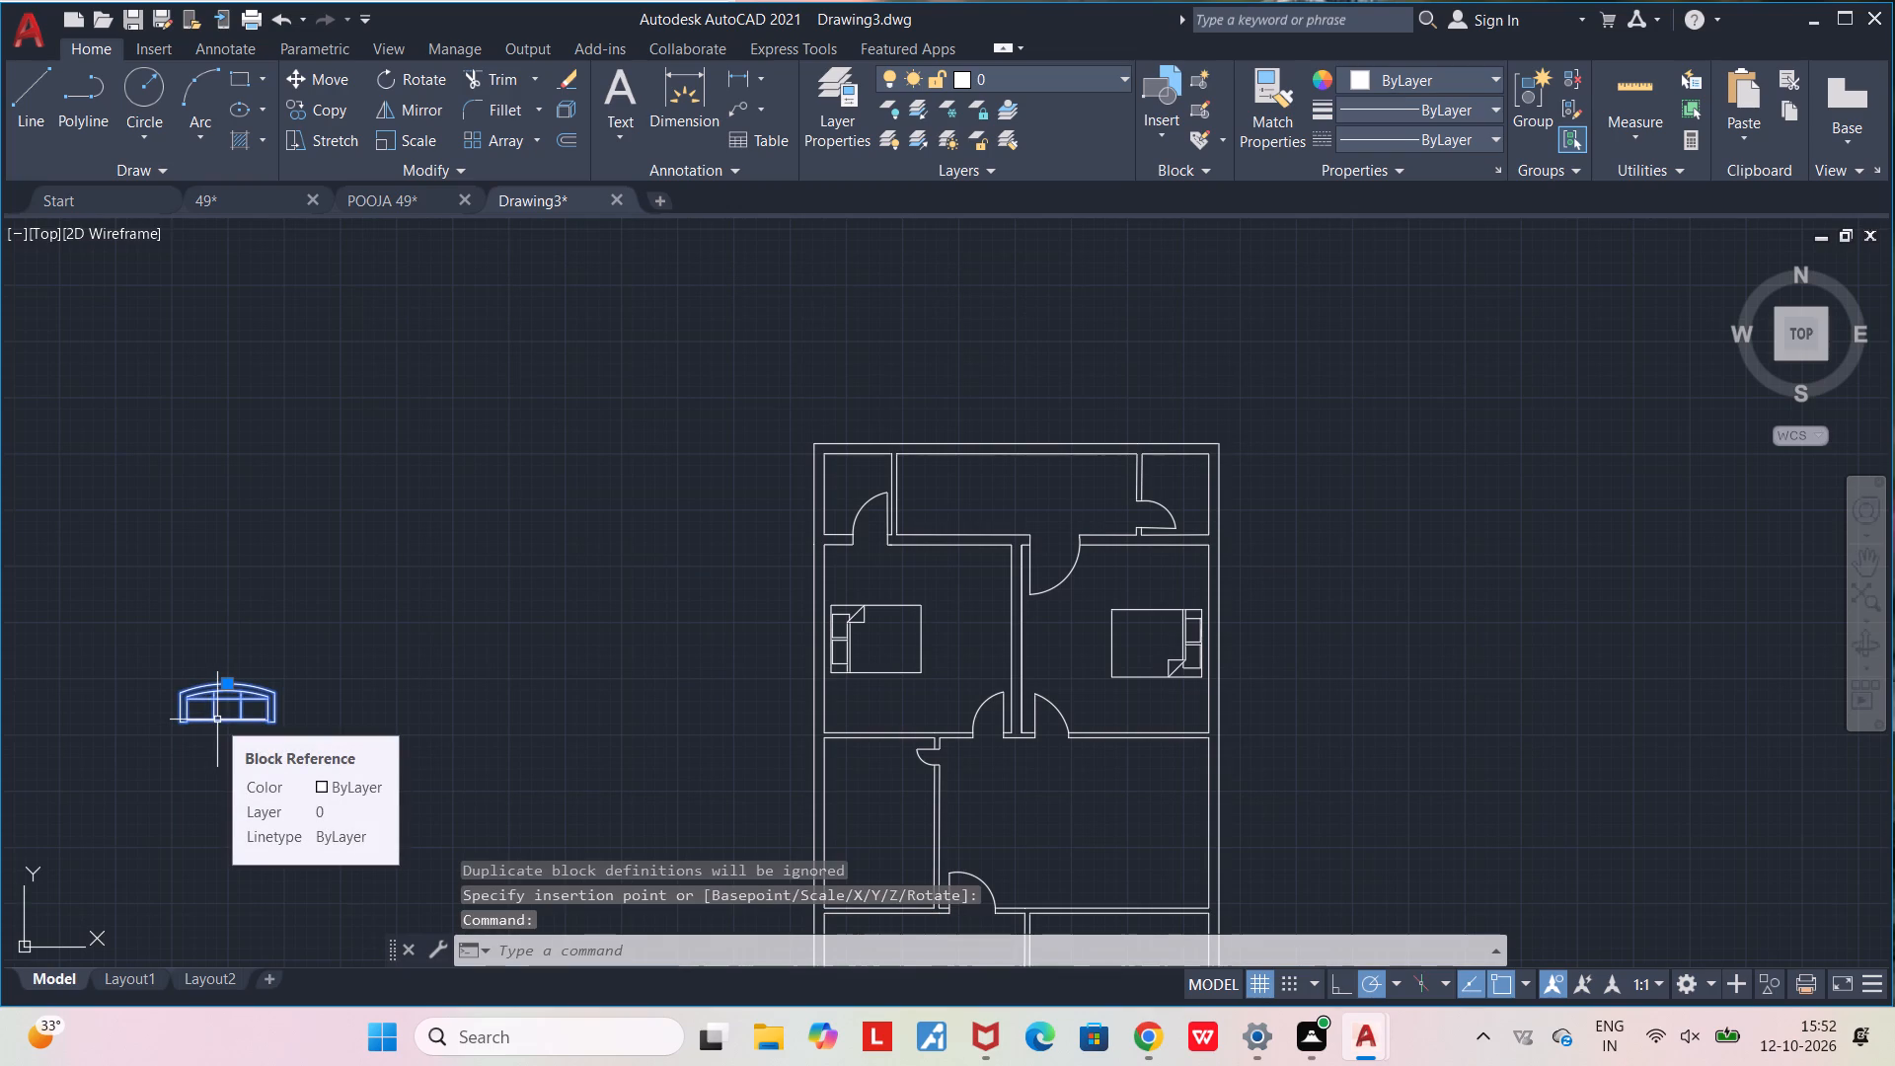
pyautogui.hotkey('ctrl', 'c')
pyautogui.hotkey('ctrl', 'v')
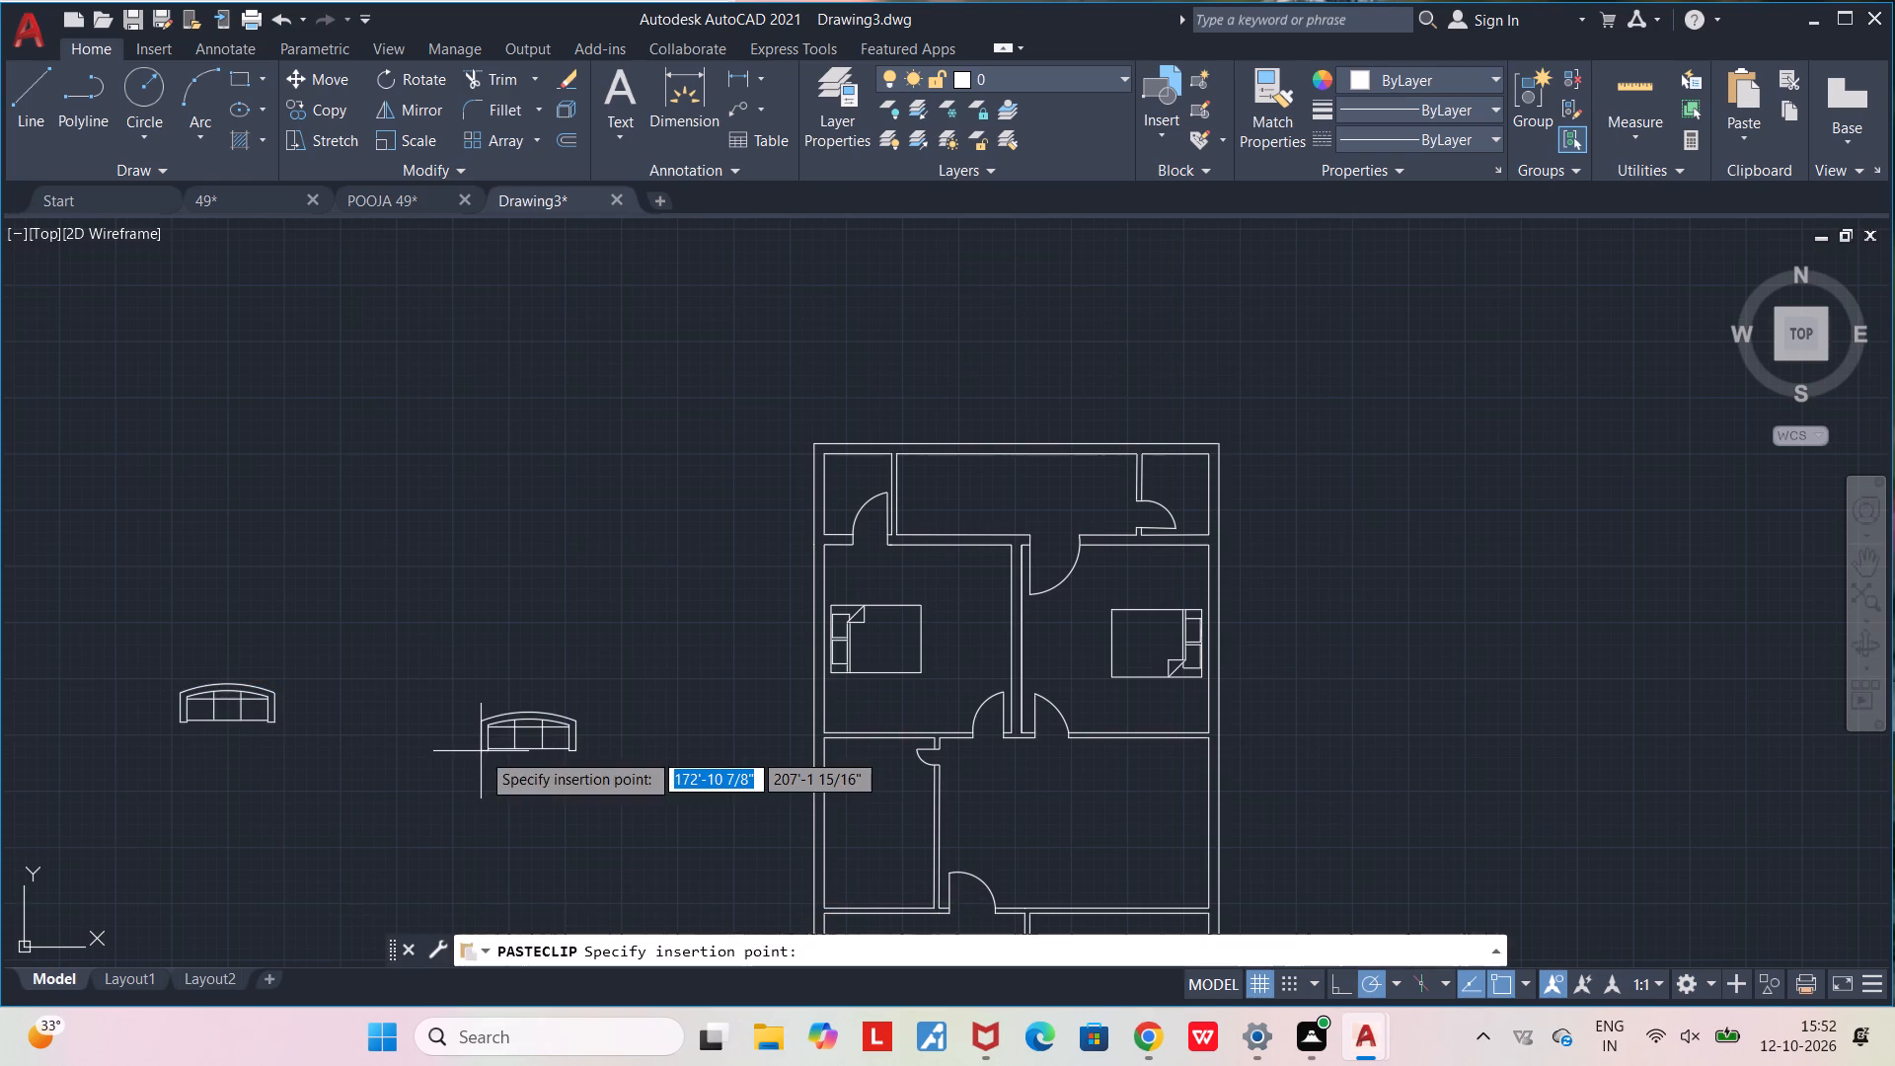
pyautogui.click(480, 751)
# Move the original sofa by its lower-right corner into the room south of the east bedroom, near its northeast corner.
pyautogui.click(213, 704)
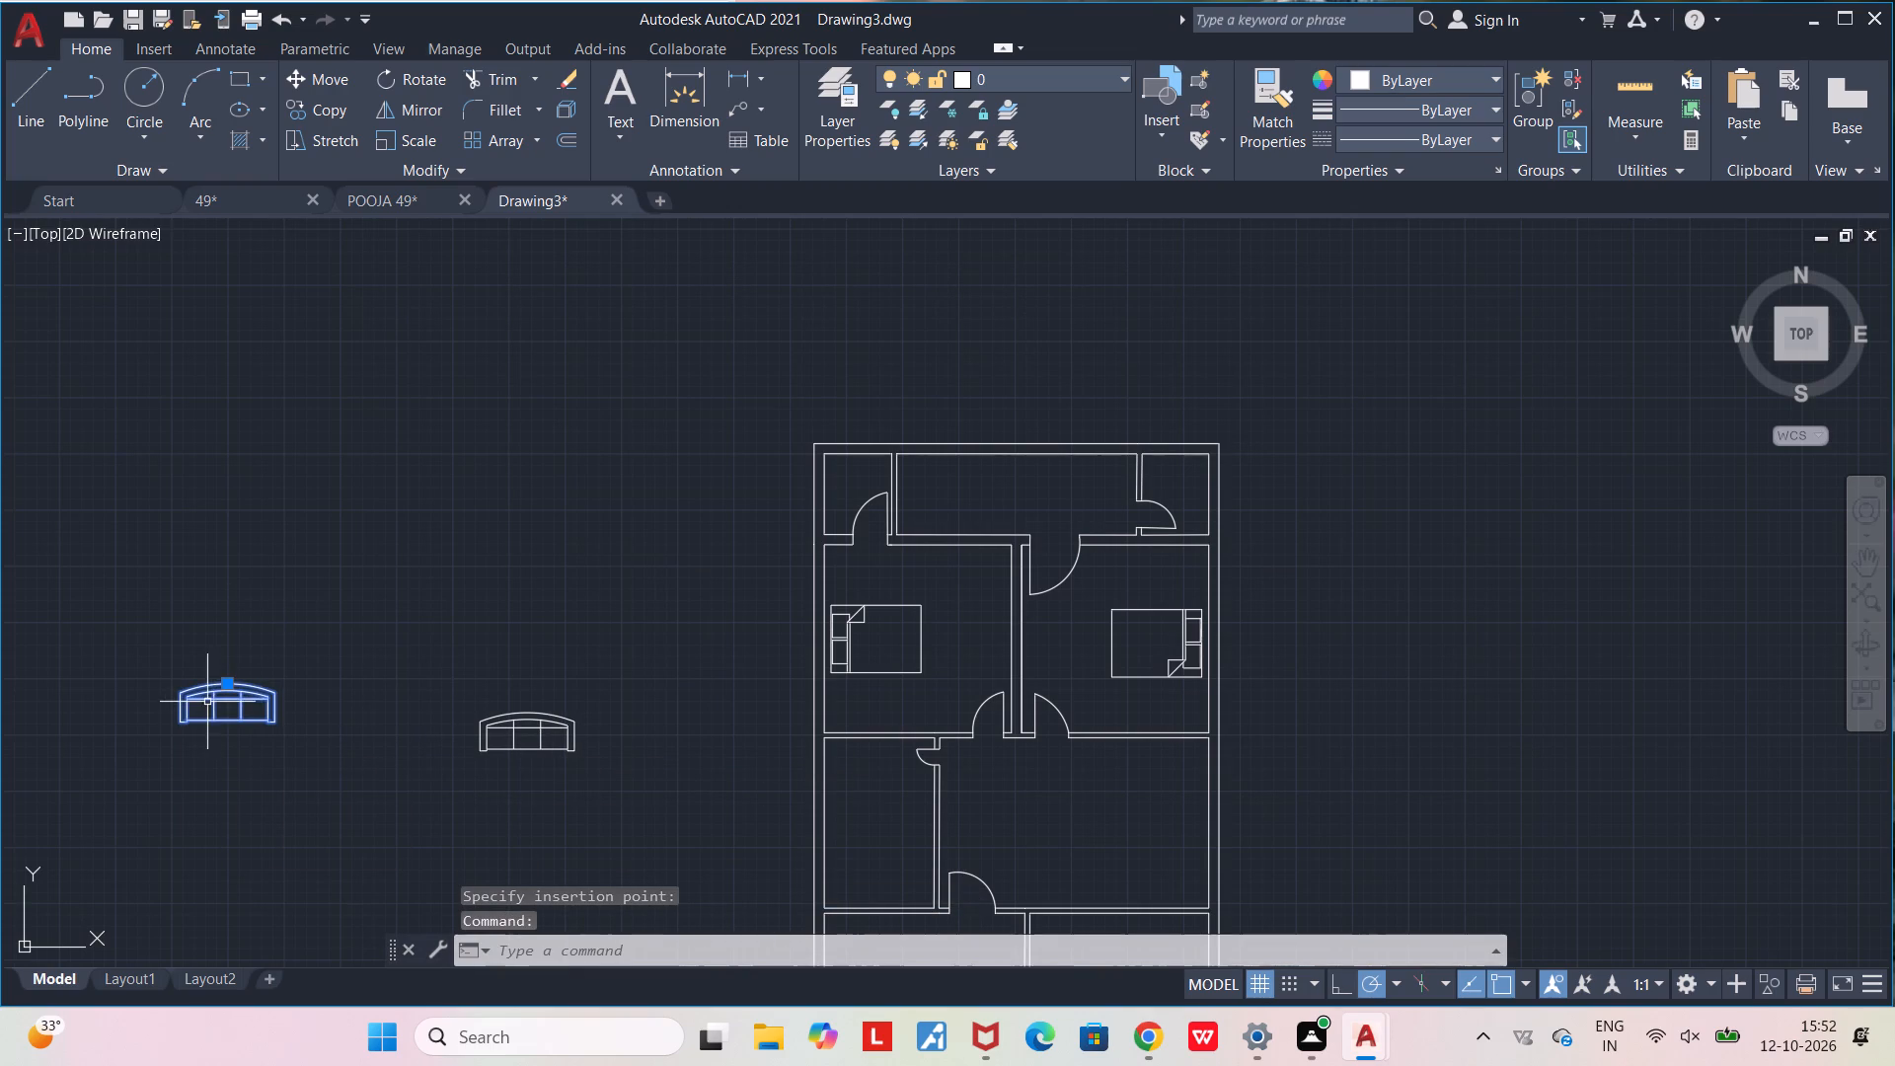
pyautogui.press('m')
pyautogui.press('Return')
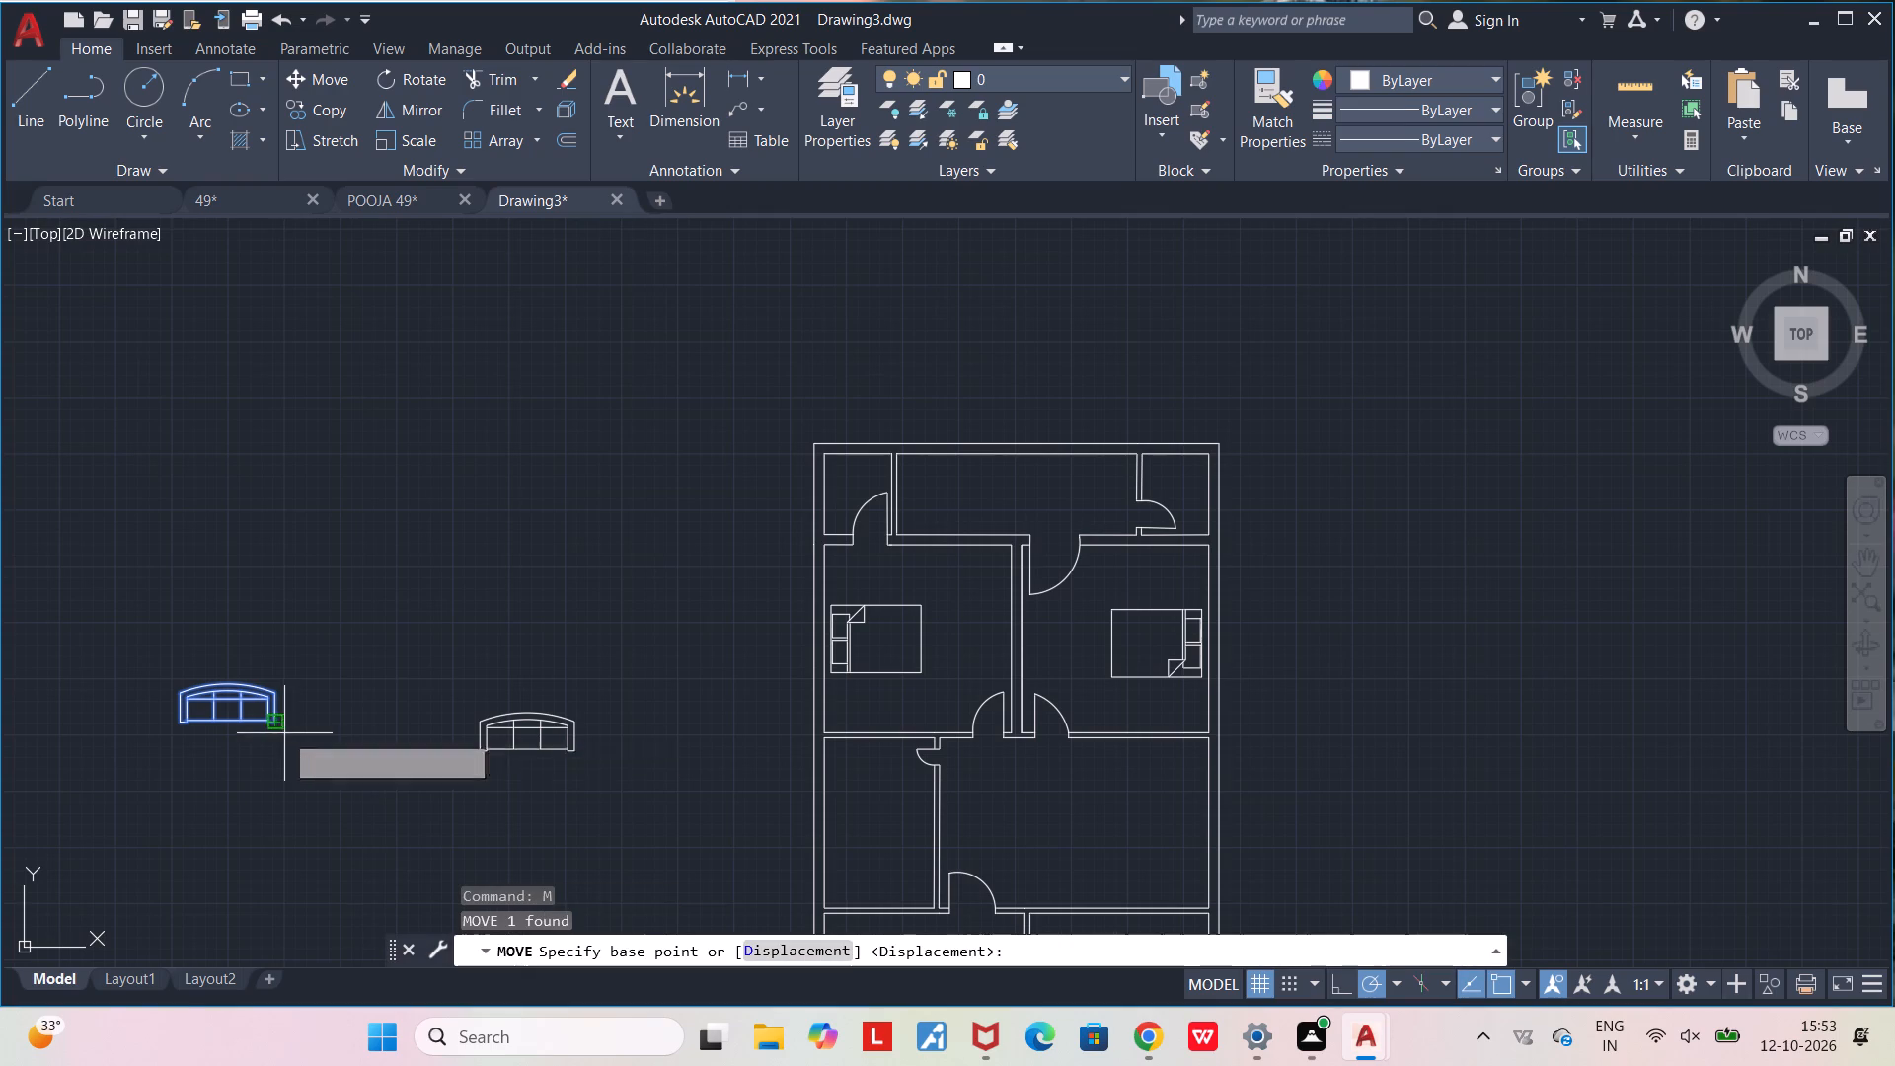
pyautogui.click(277, 728)
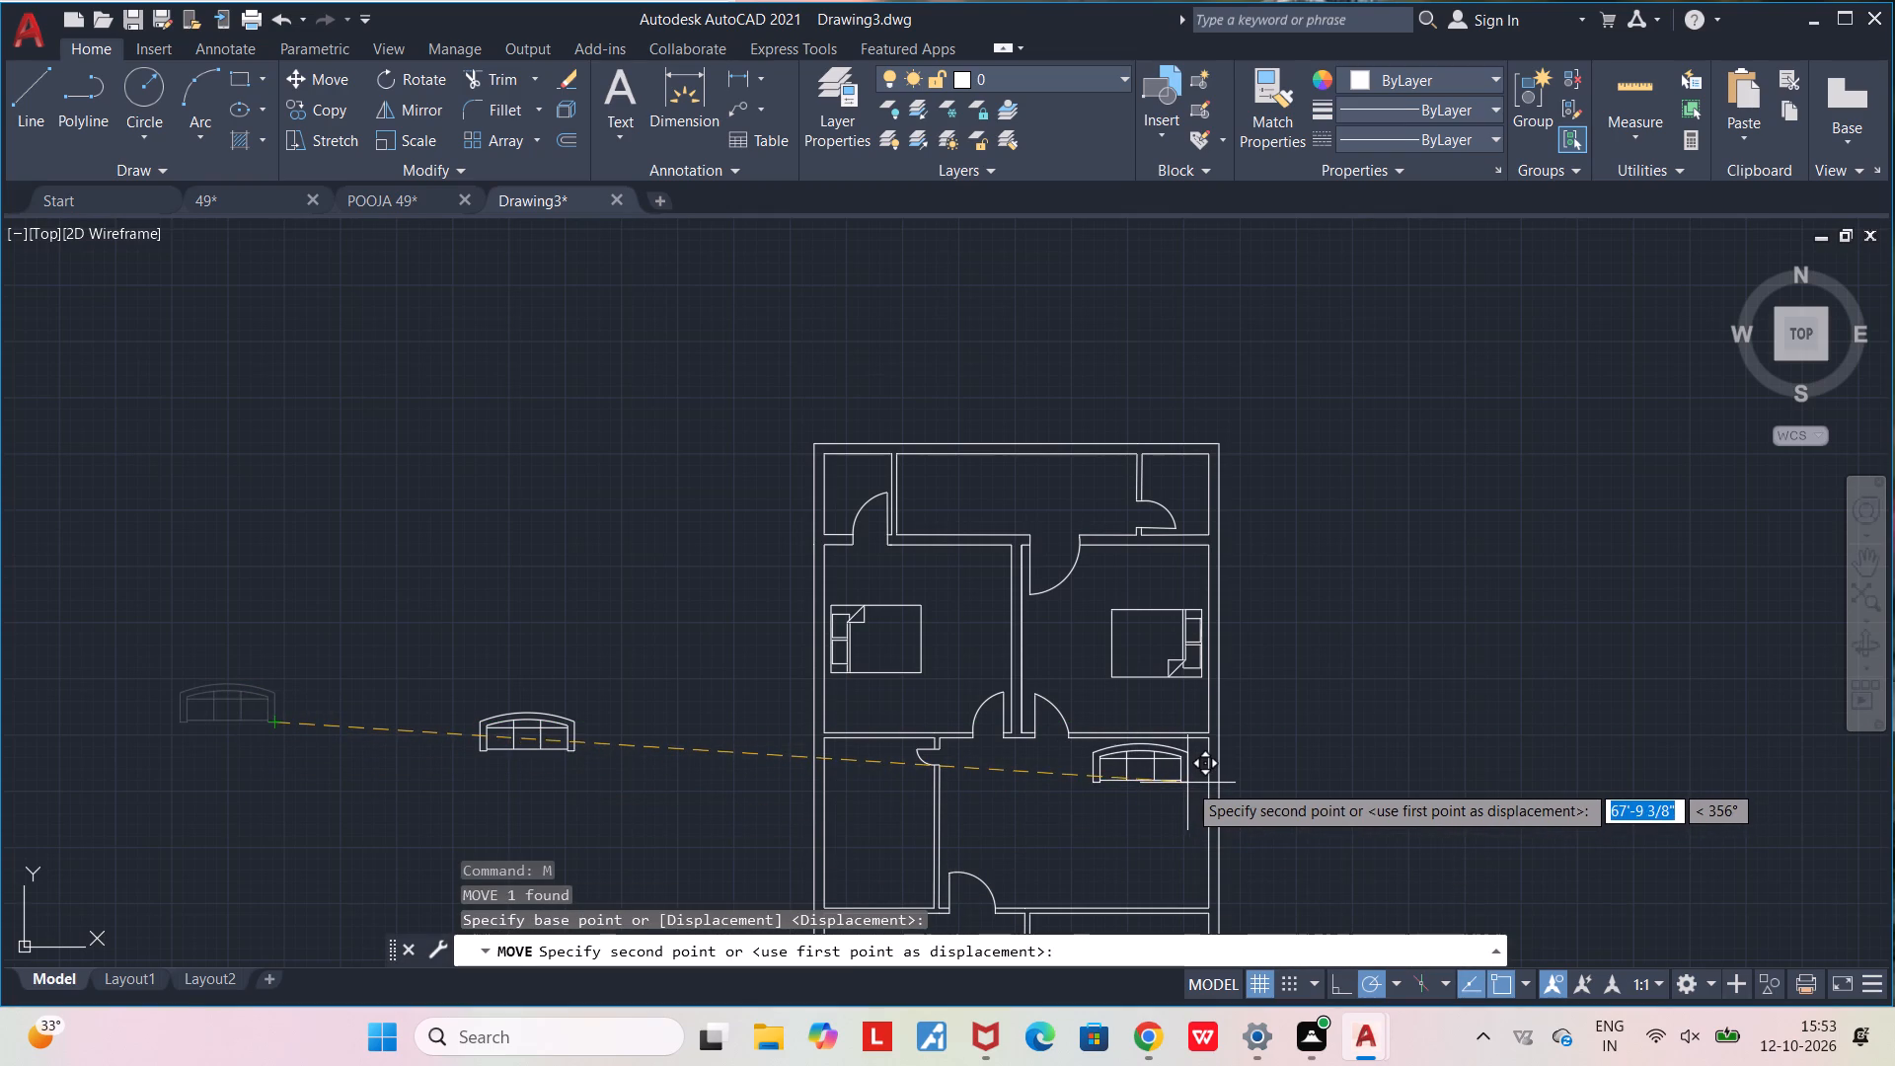
pyautogui.click(1187, 789)
# Rotate the remaining sofa outside the plan 270° about its lower-right corner so its back faces east.
pyautogui.moveTo(1106, 838); pyautogui.dragTo(1016, 718, button='middle')
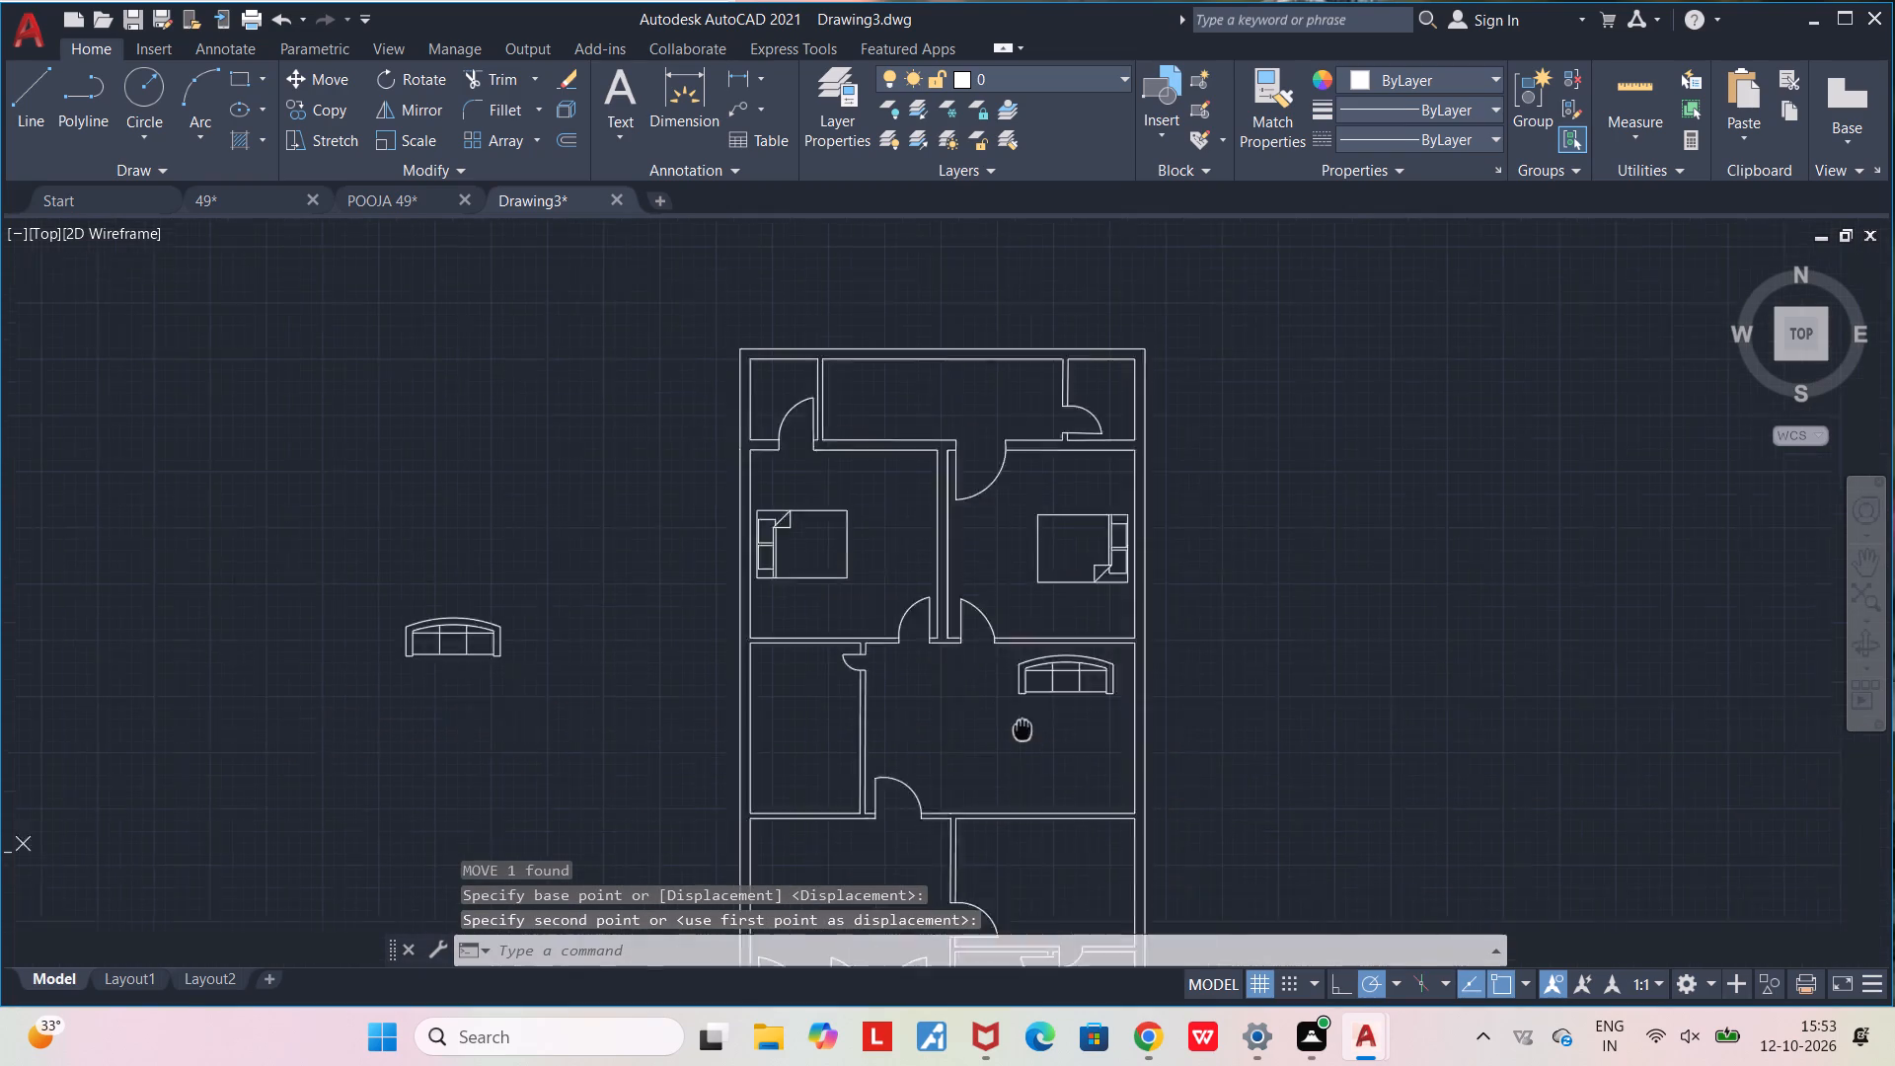
pyautogui.moveTo(1016, 718); pyautogui.dragTo(959, 632, button='middle')
pyautogui.scroll(1, 1016, 629)
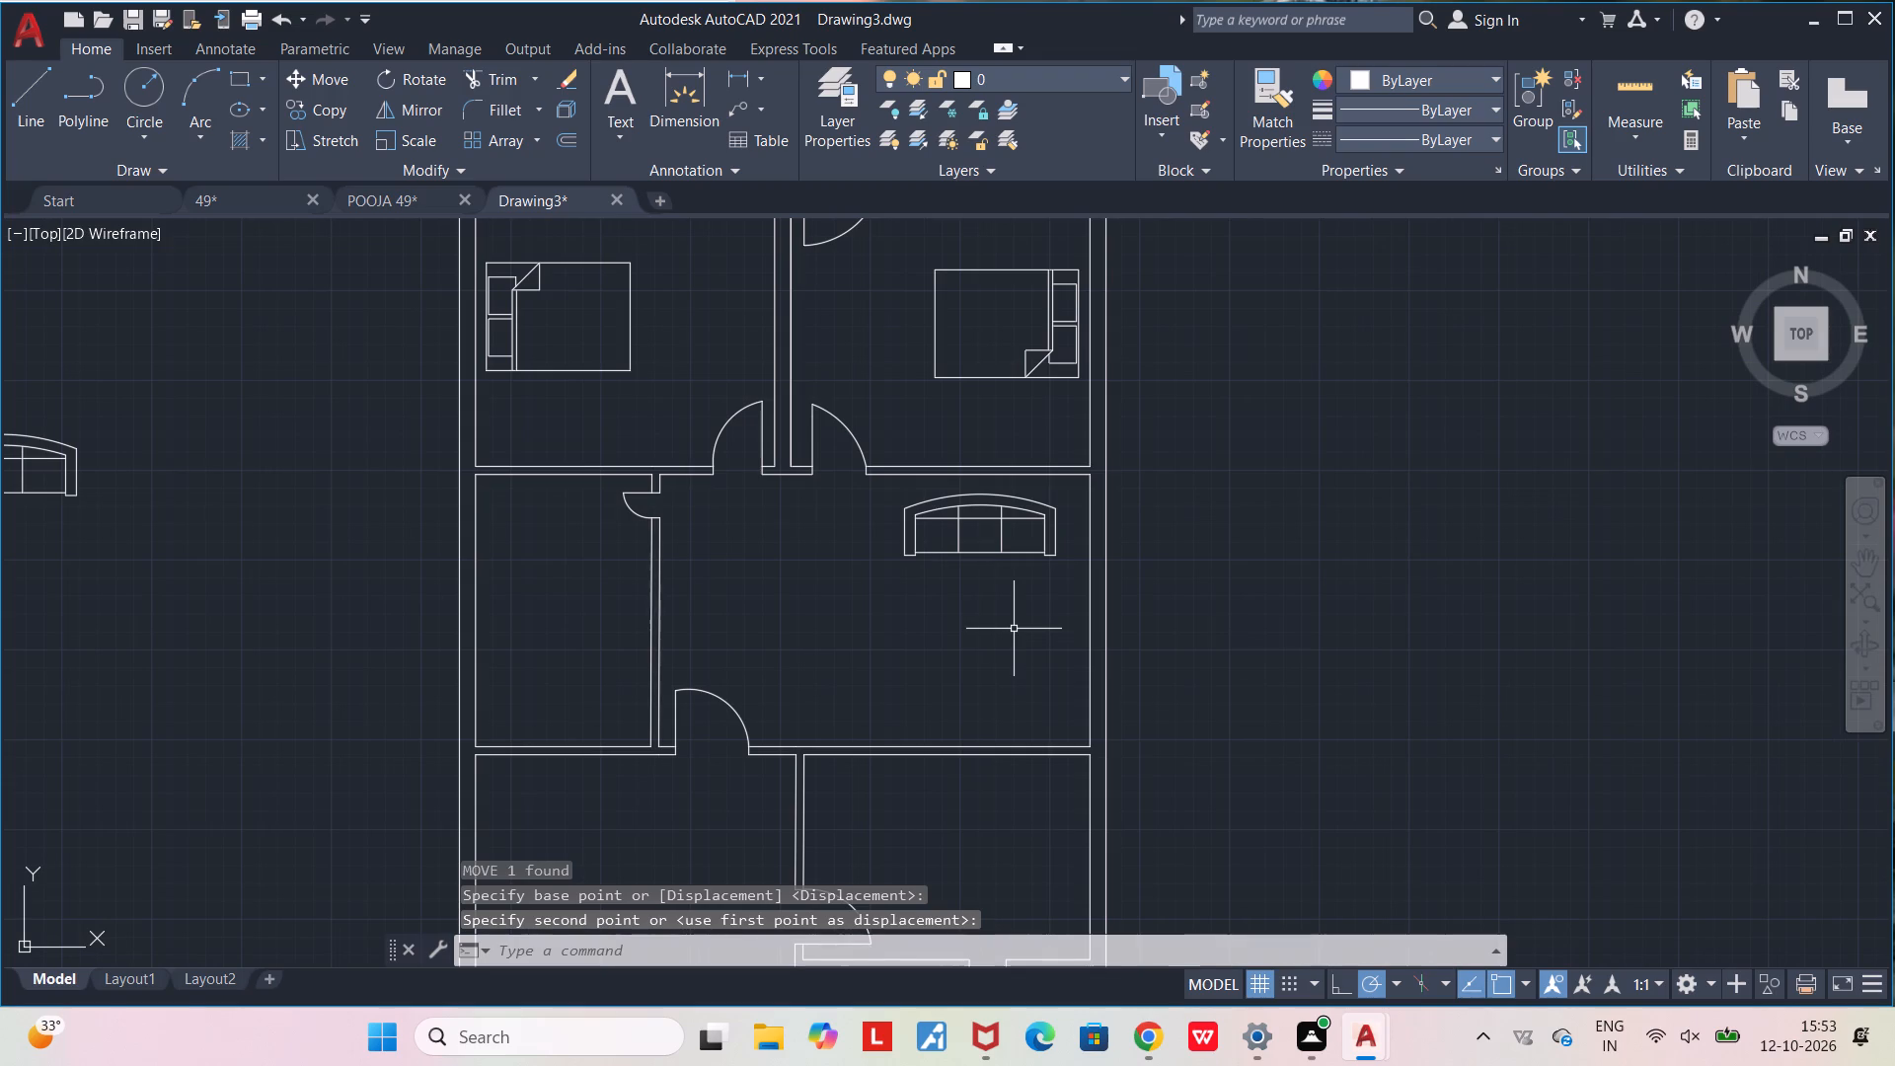
pyautogui.moveTo(373, 557); pyautogui.dragTo(525, 585, button='middle')
pyautogui.click(51, 410)
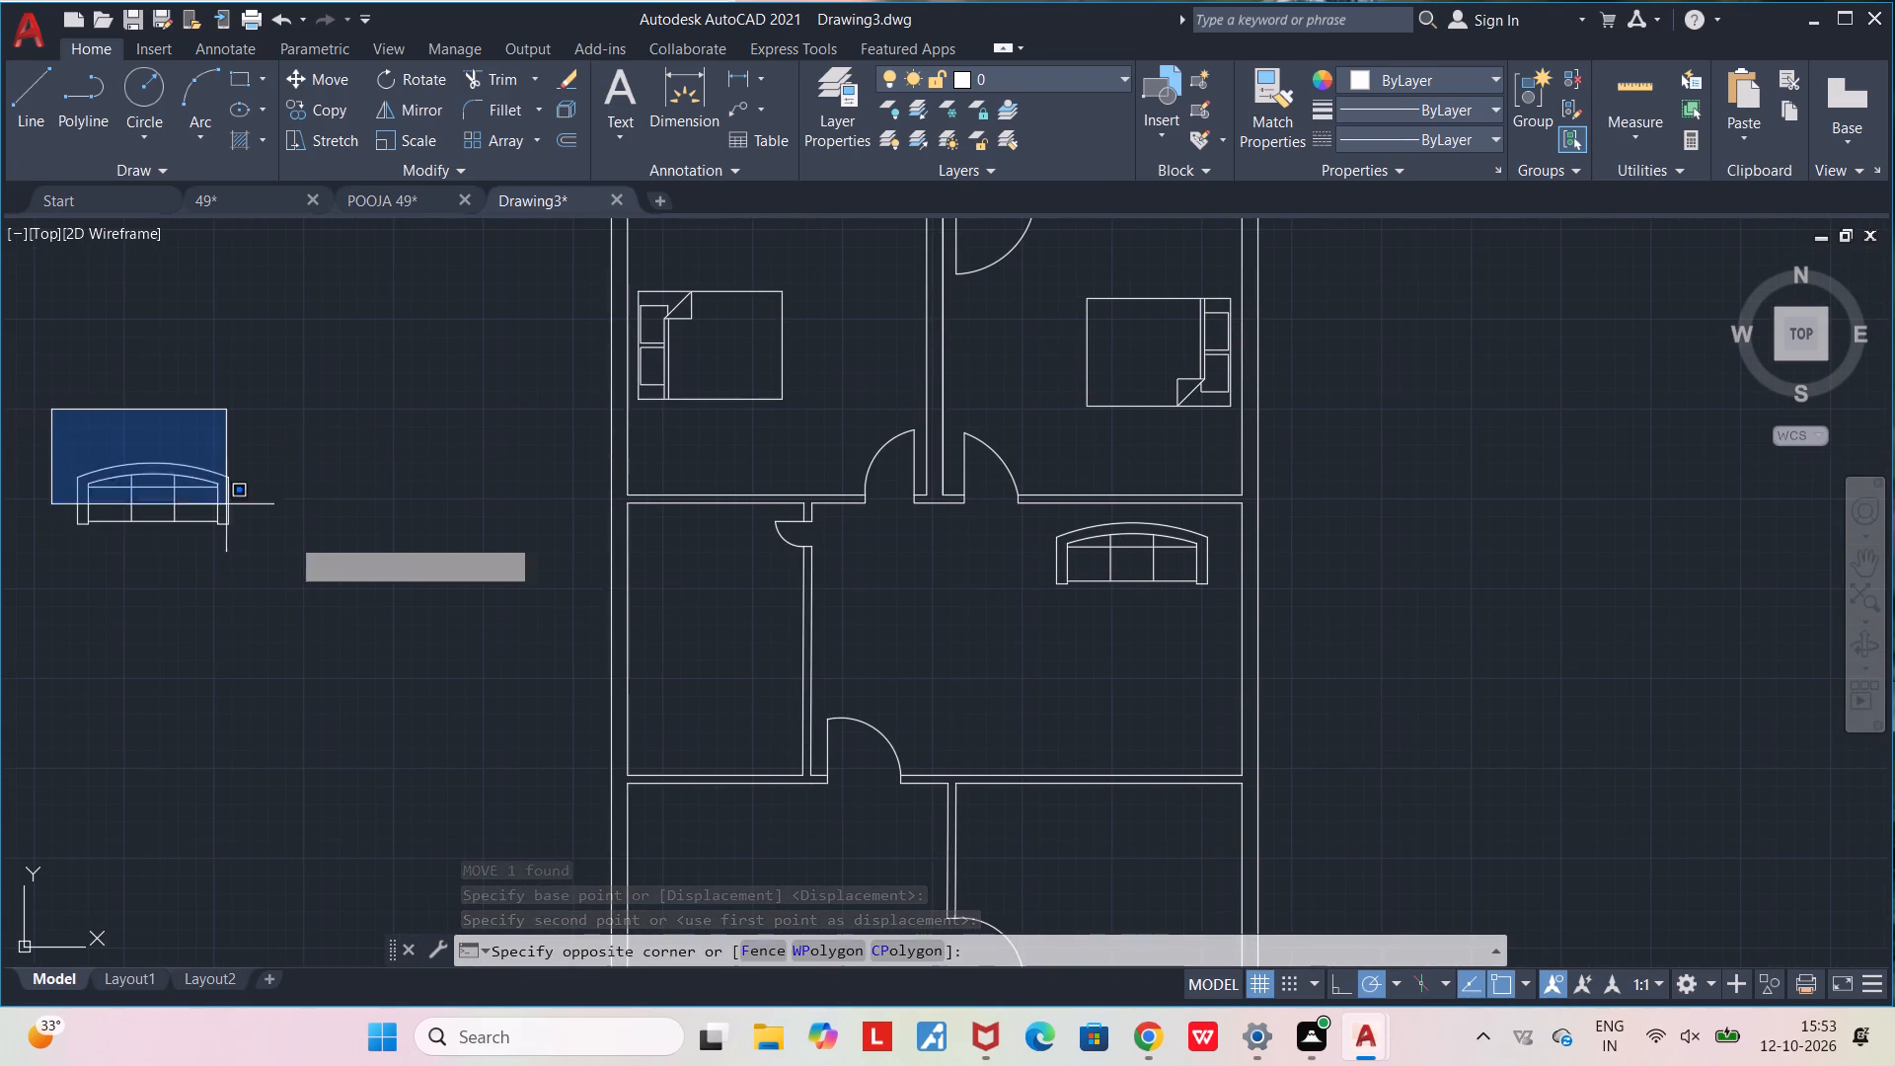
pyautogui.click(379, 593)
pyautogui.click(415, 77)
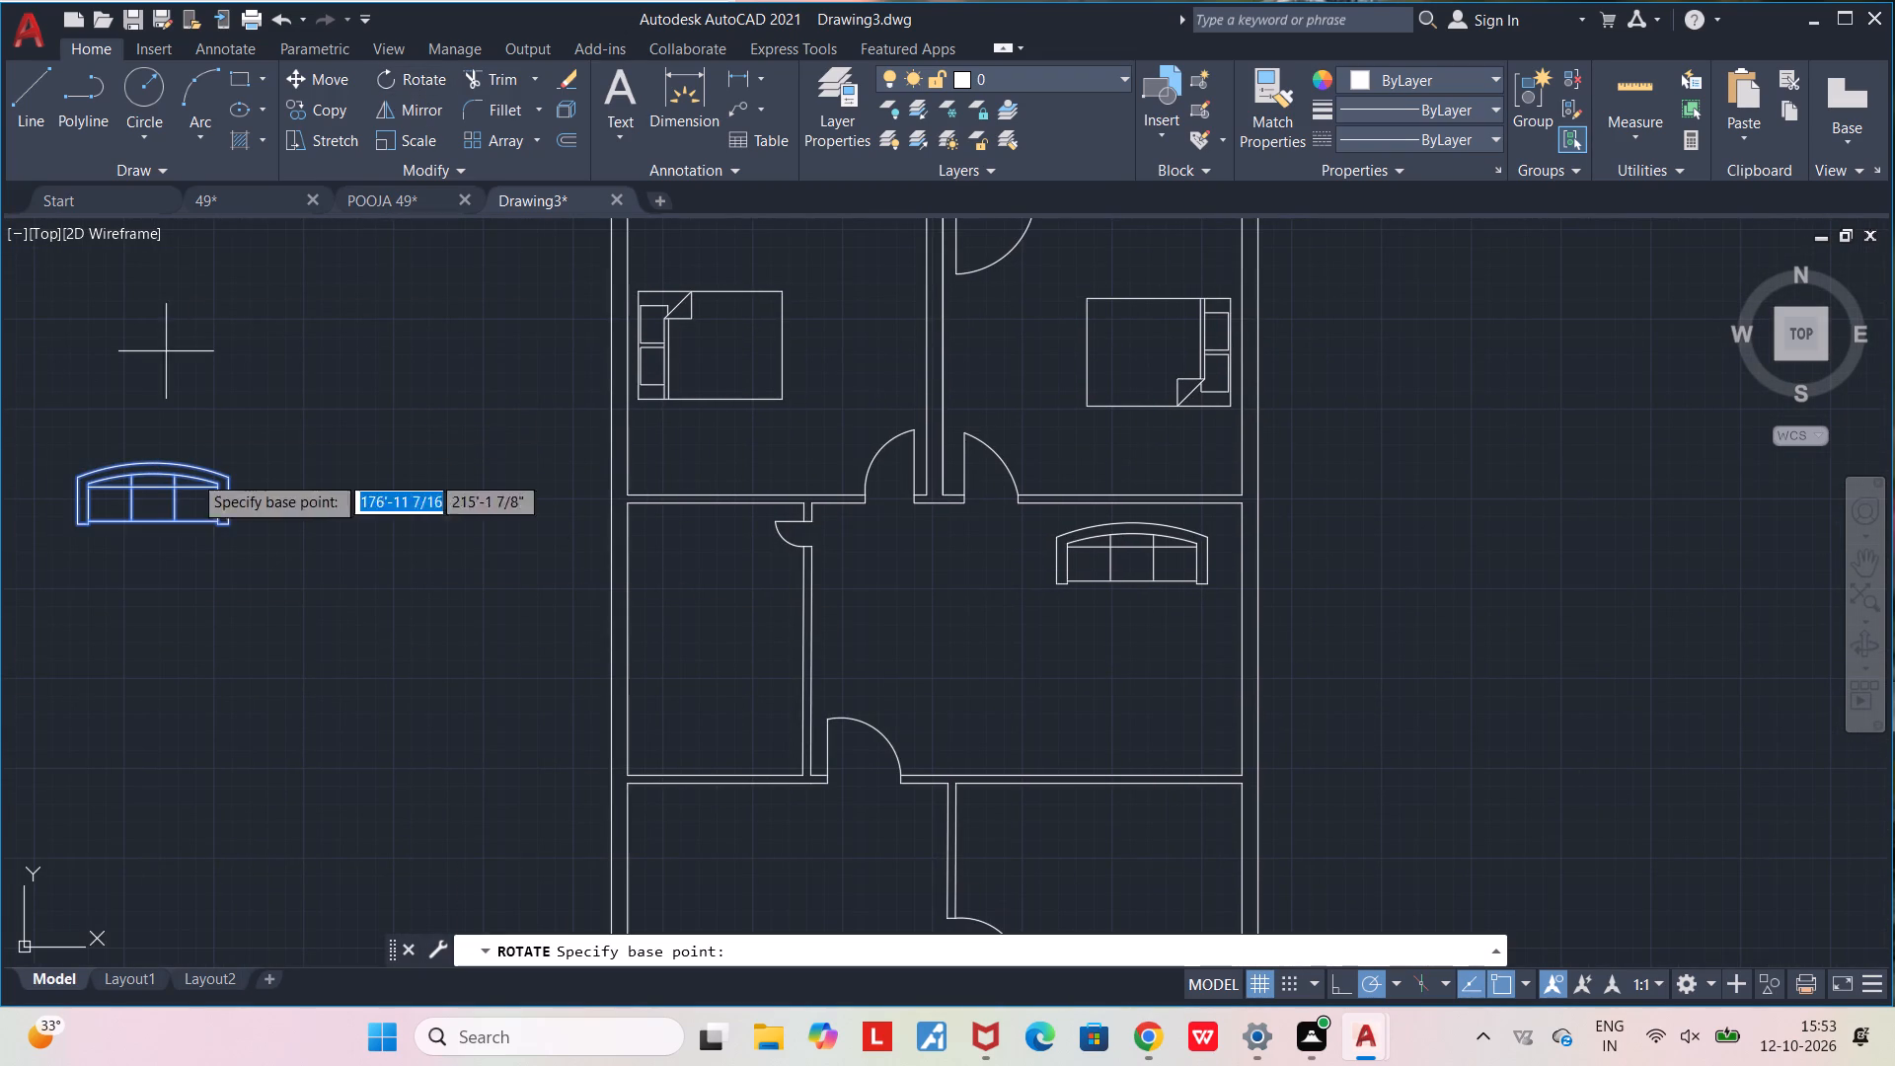
pyautogui.click(225, 528)
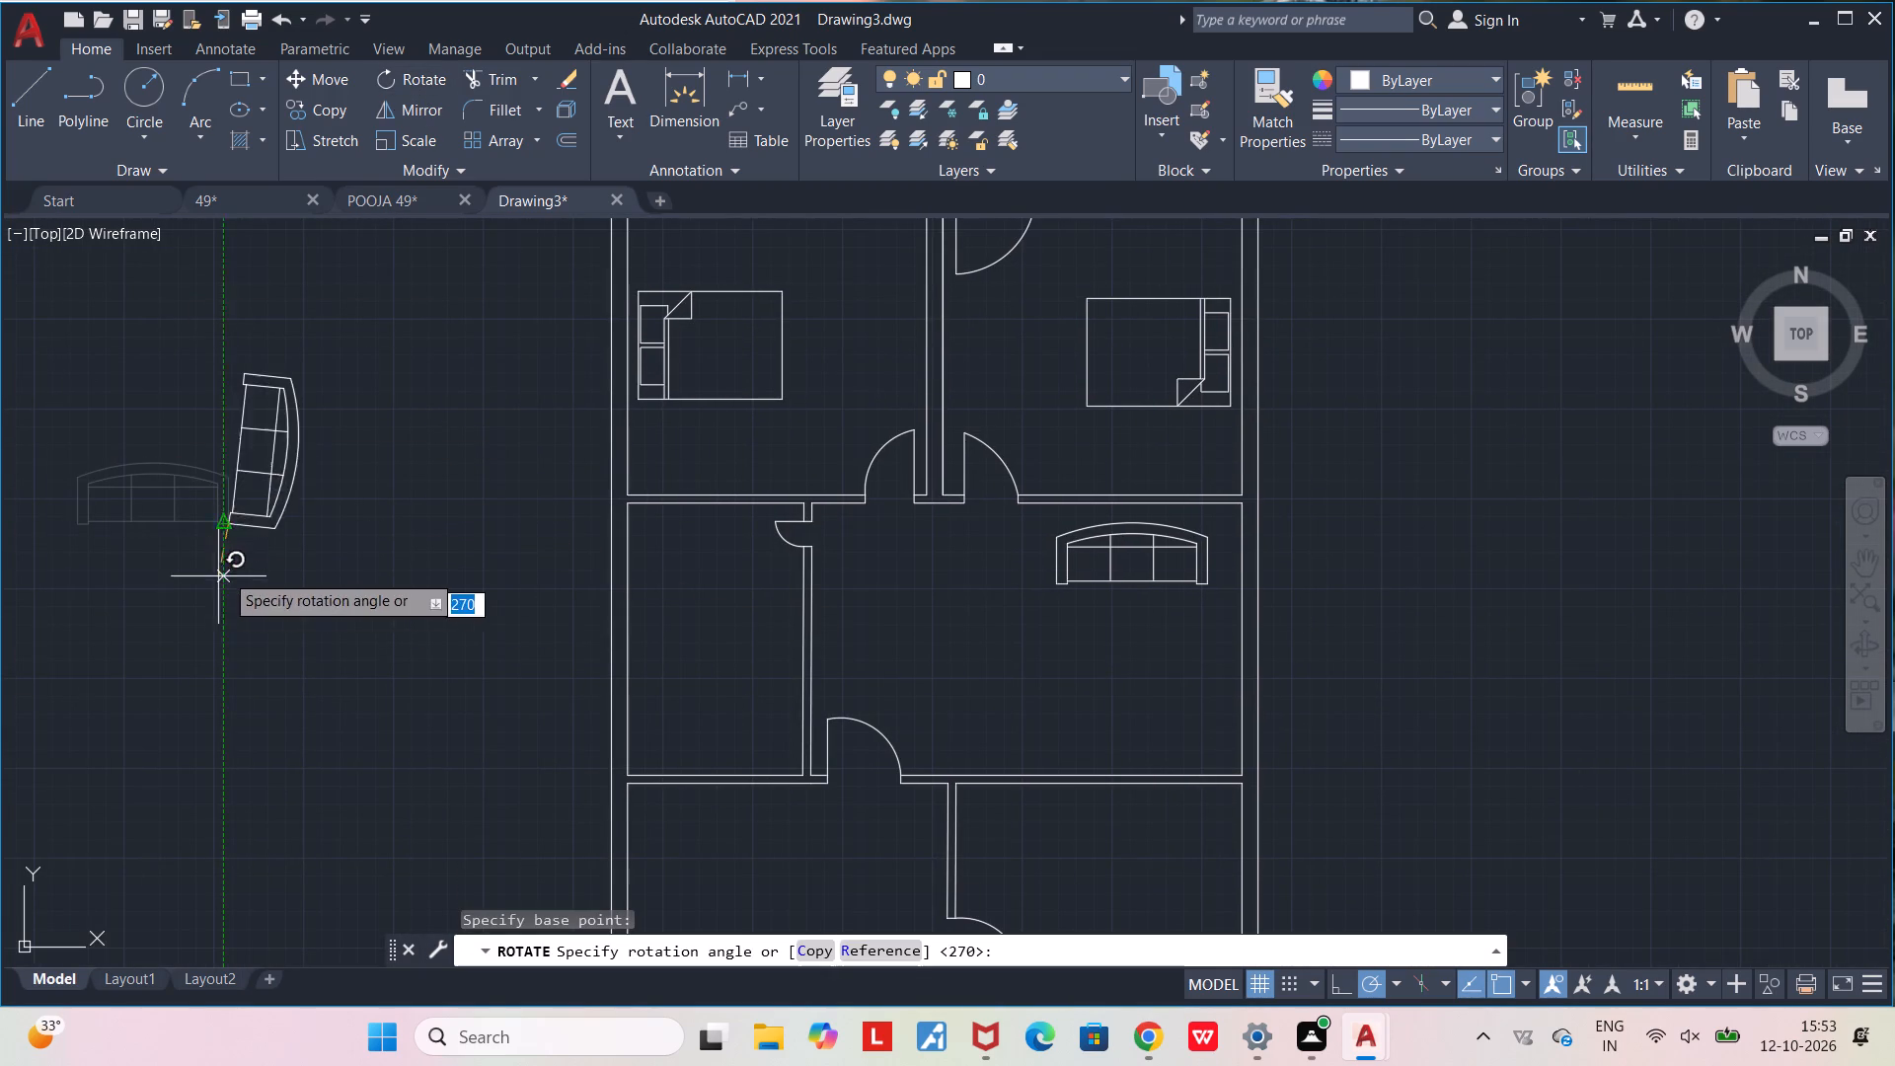
pyautogui.click(238, 562)
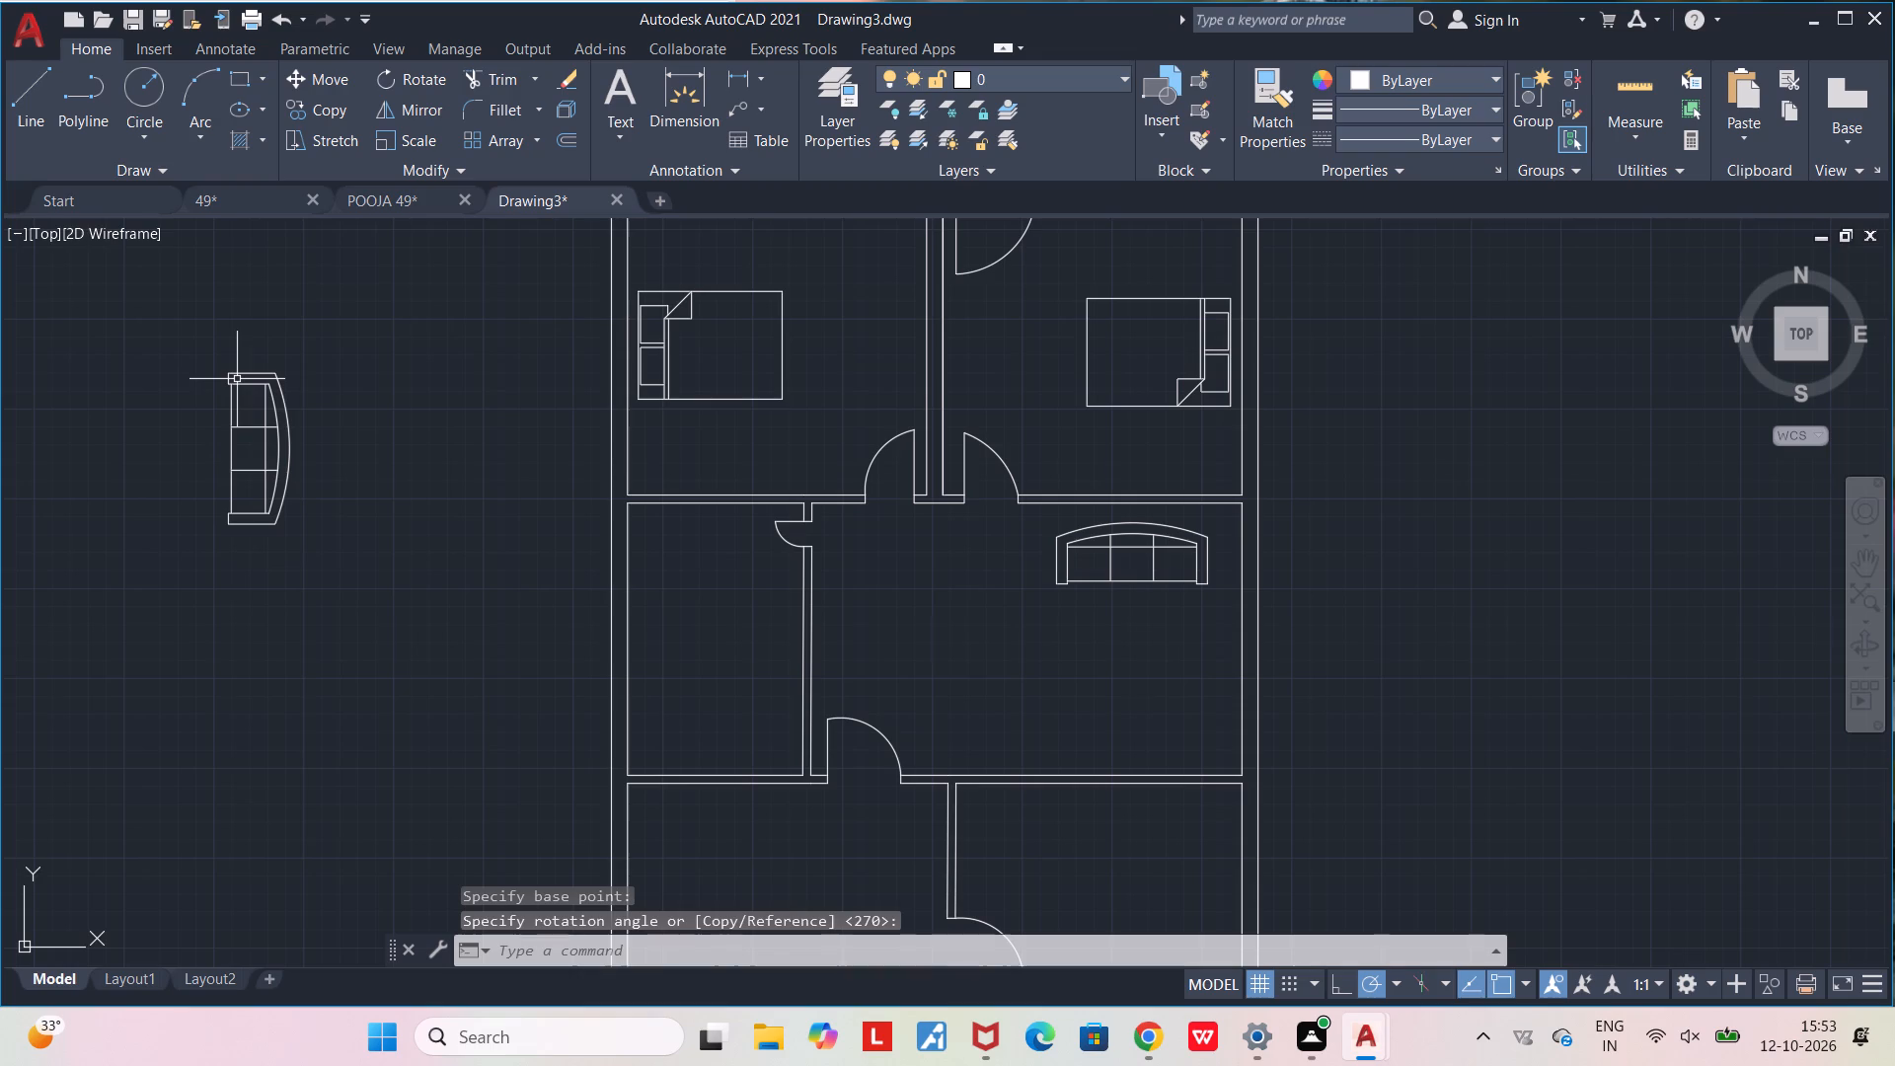
# Move the rotated sofa by its lower-right corner to the same room's east wall, just south of the first sofa.
pyautogui.click(242, 383)
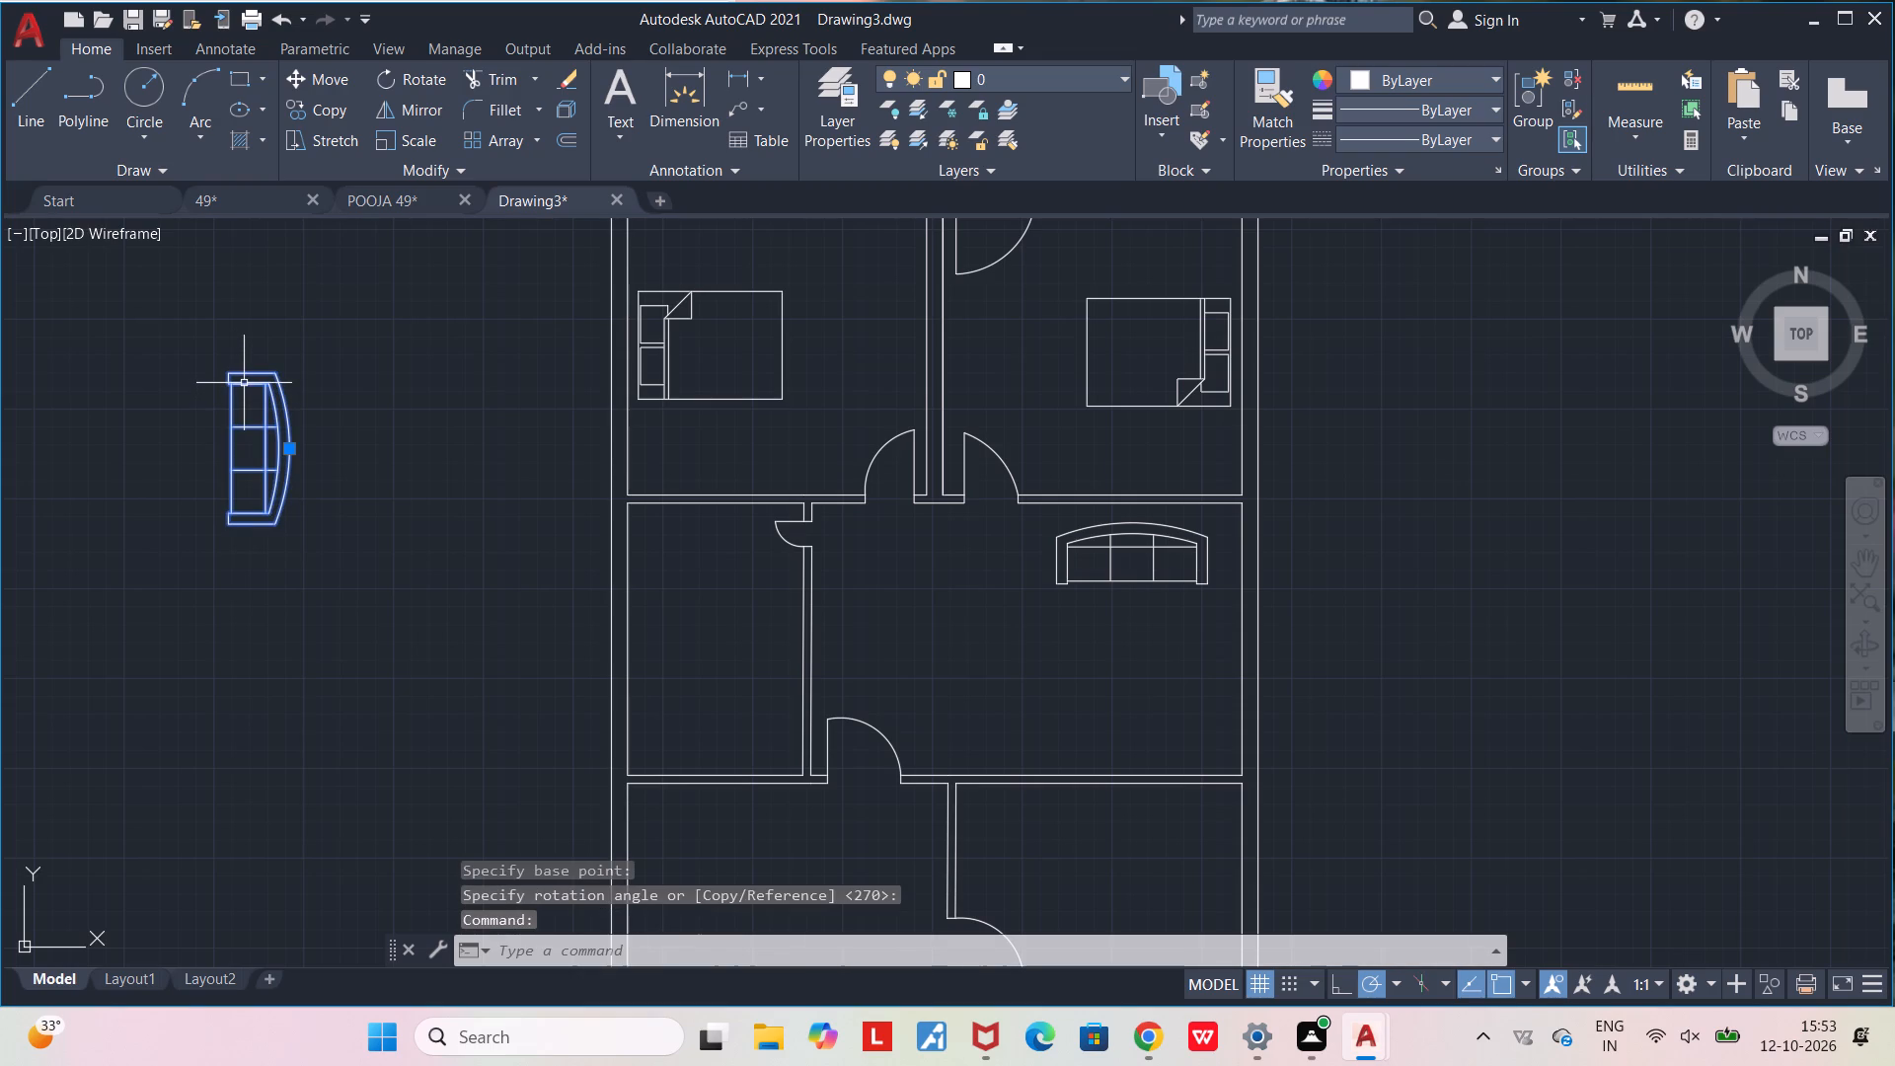
pyautogui.press('m')
pyautogui.press('Return')
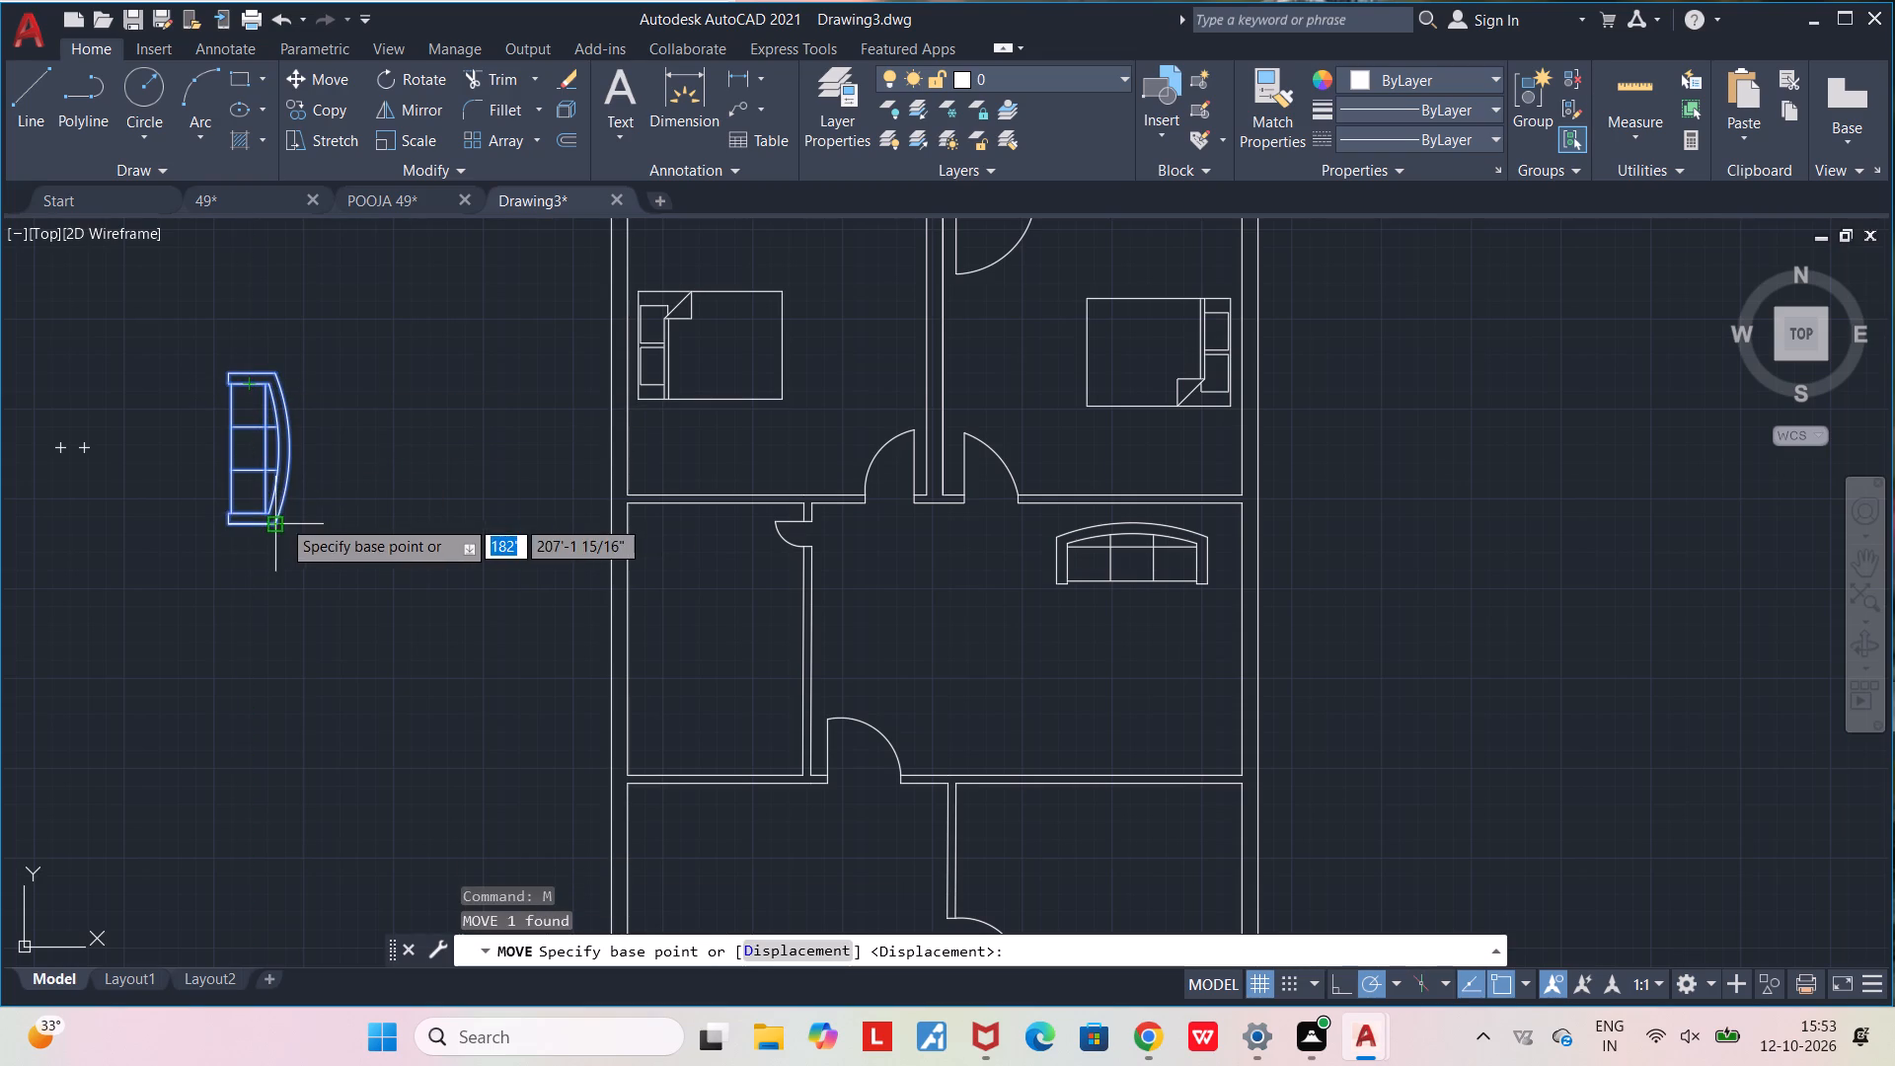
pyautogui.click(280, 518)
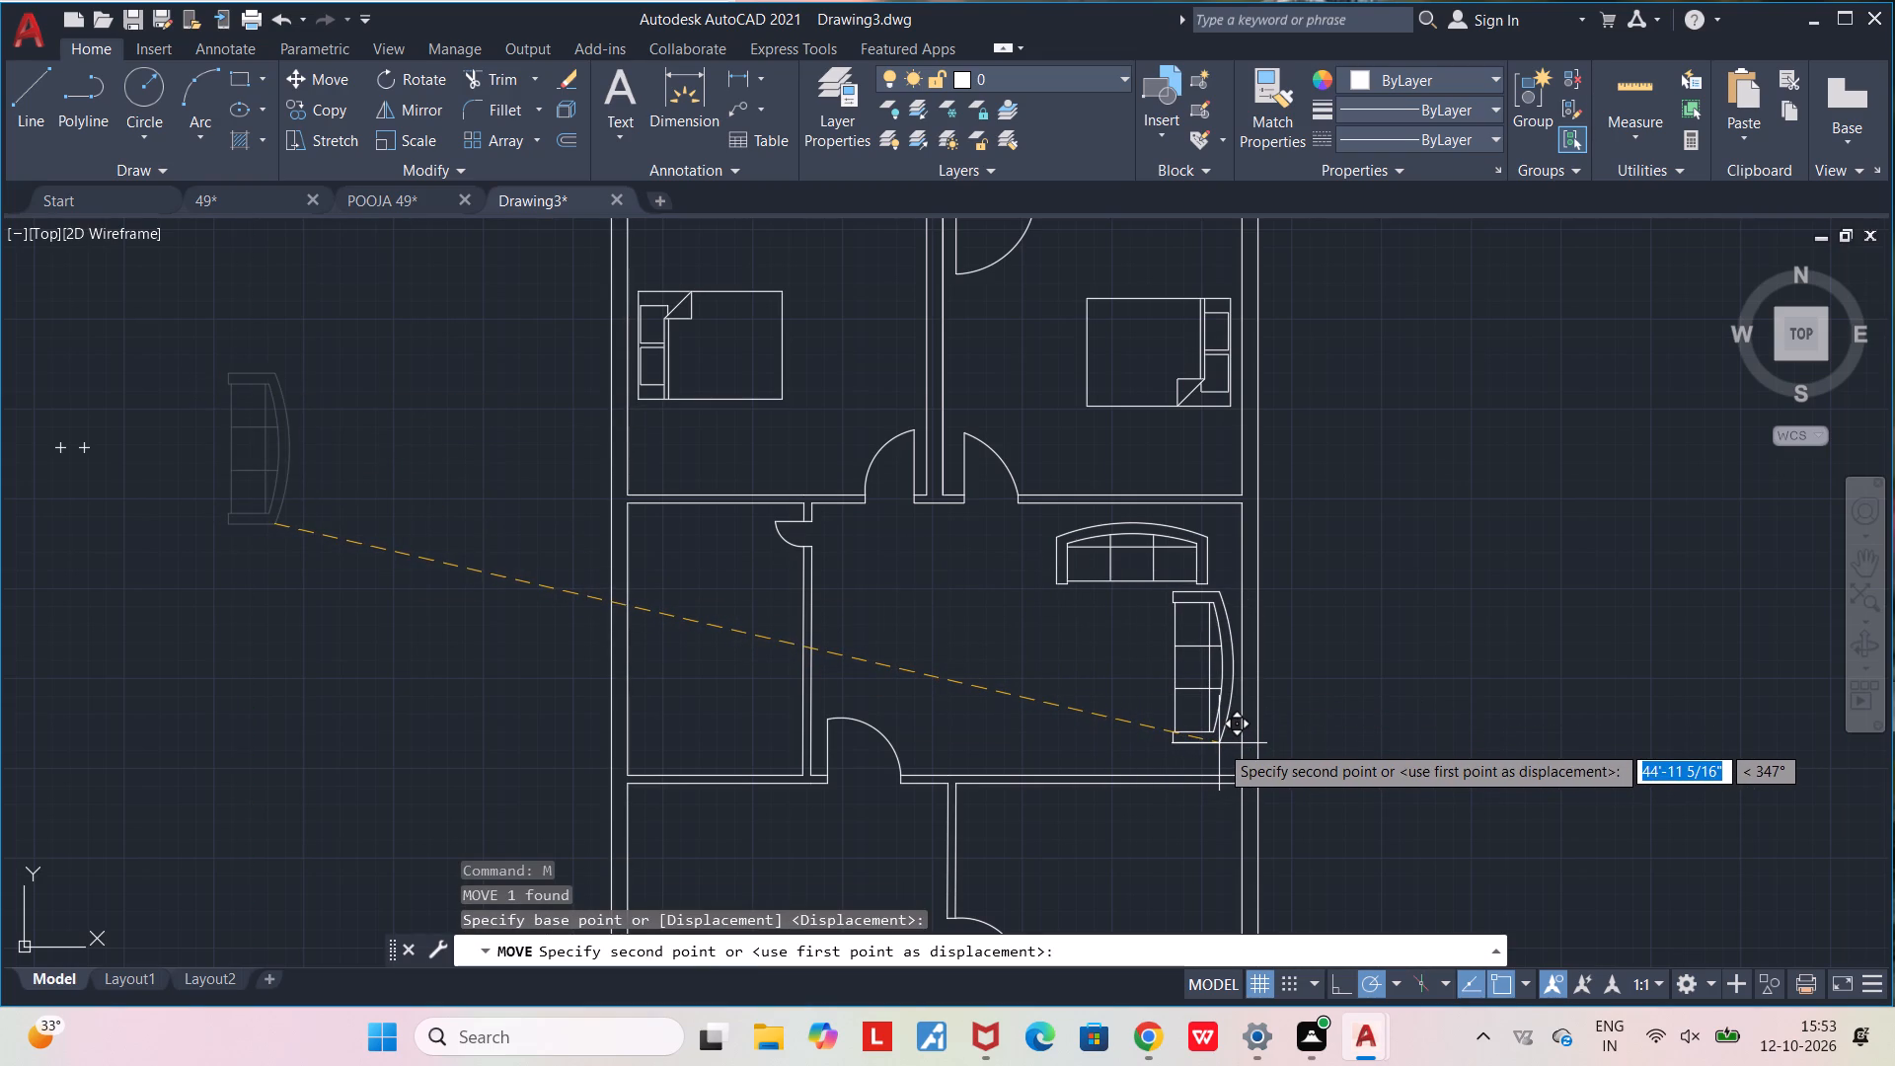
pyautogui.click(1219, 743)
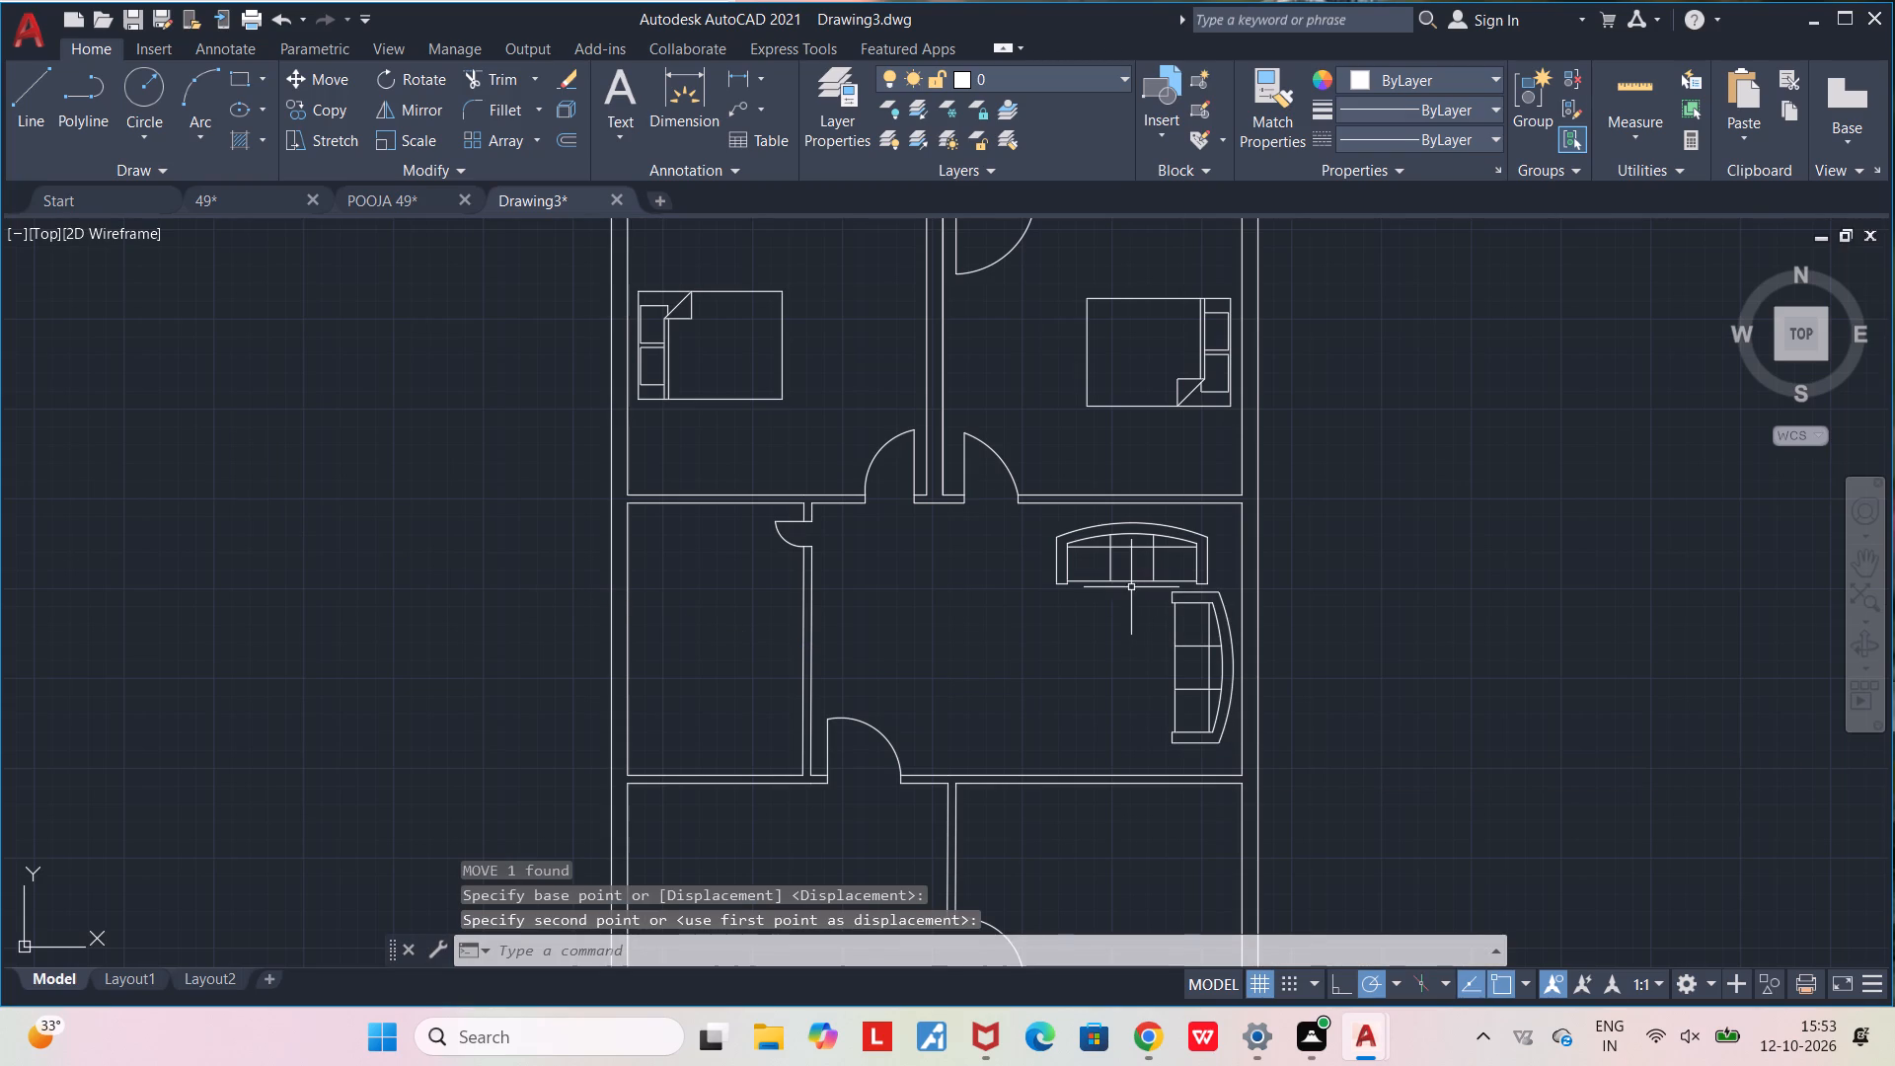
# Move the sofa near the north wall about 1 ft west, using its lower-left corner as base point.
pyautogui.click(1108, 553)
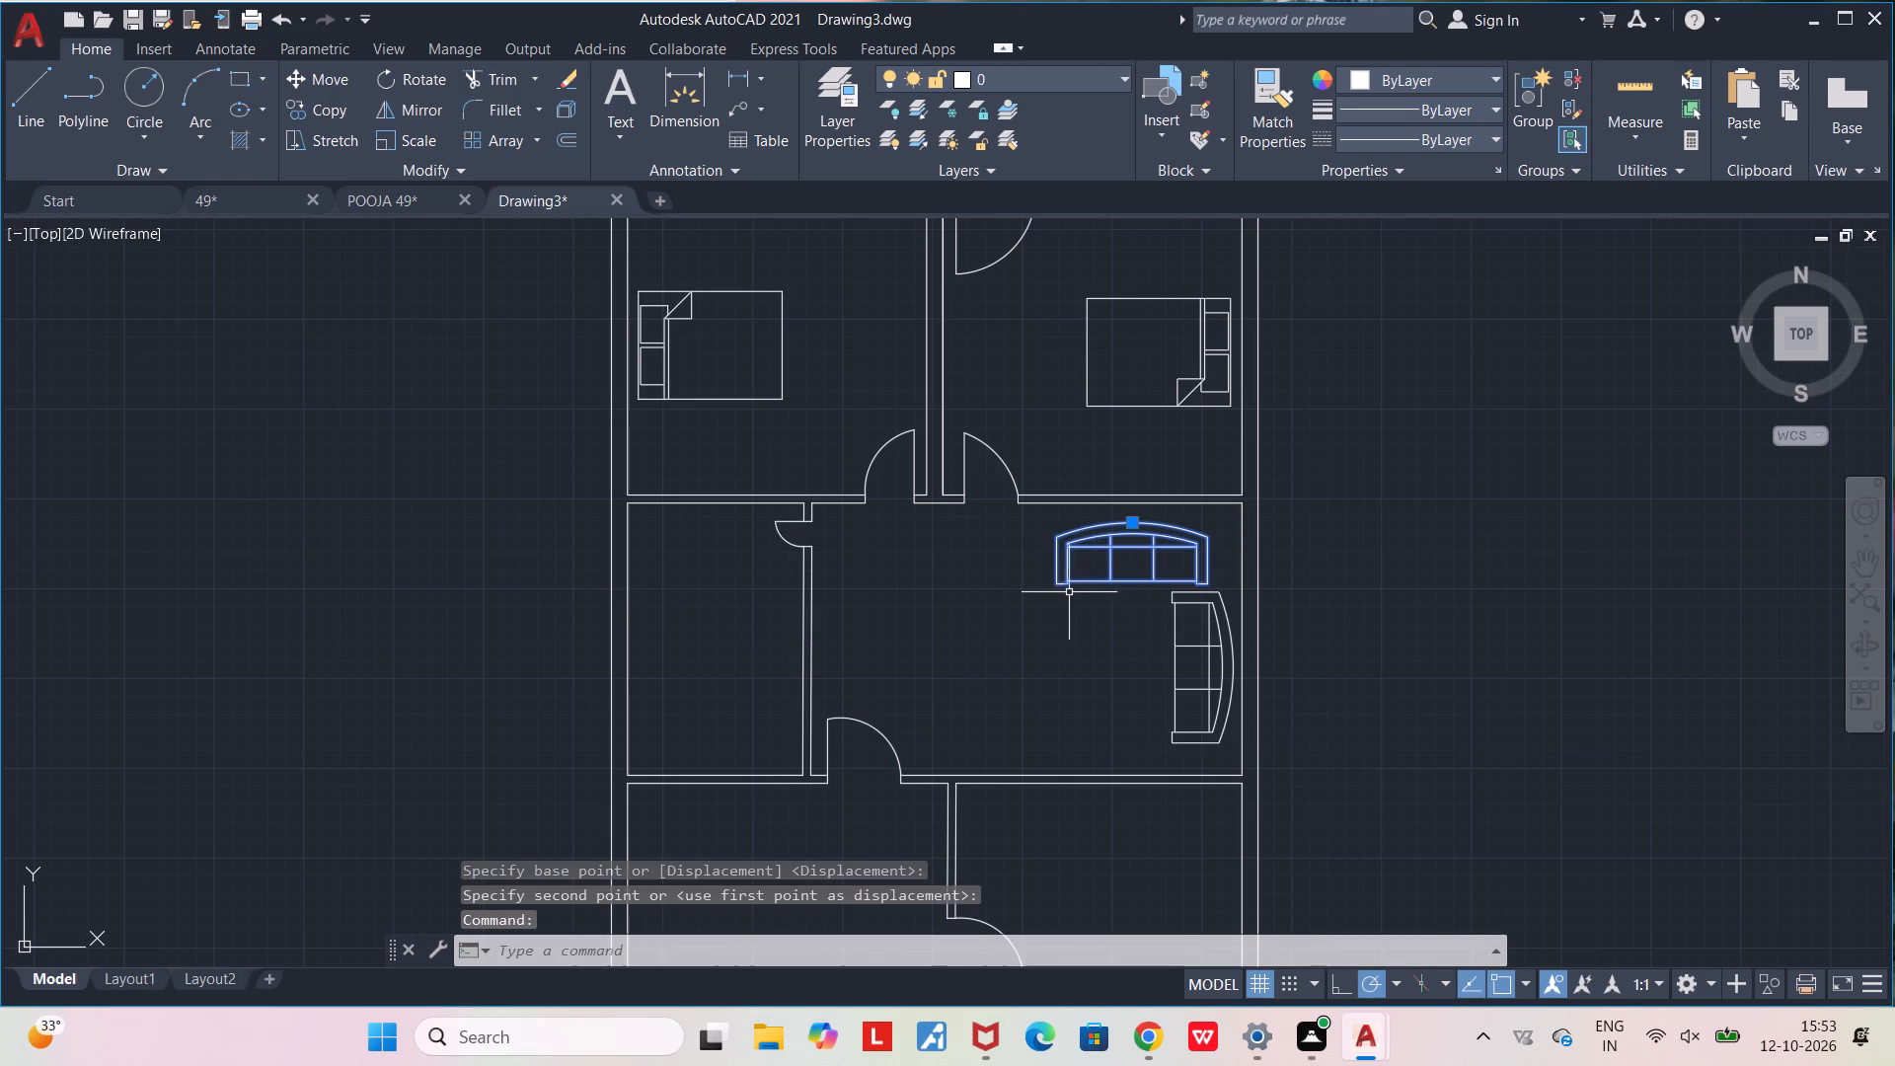
pyautogui.press('m')
pyautogui.press('Return')
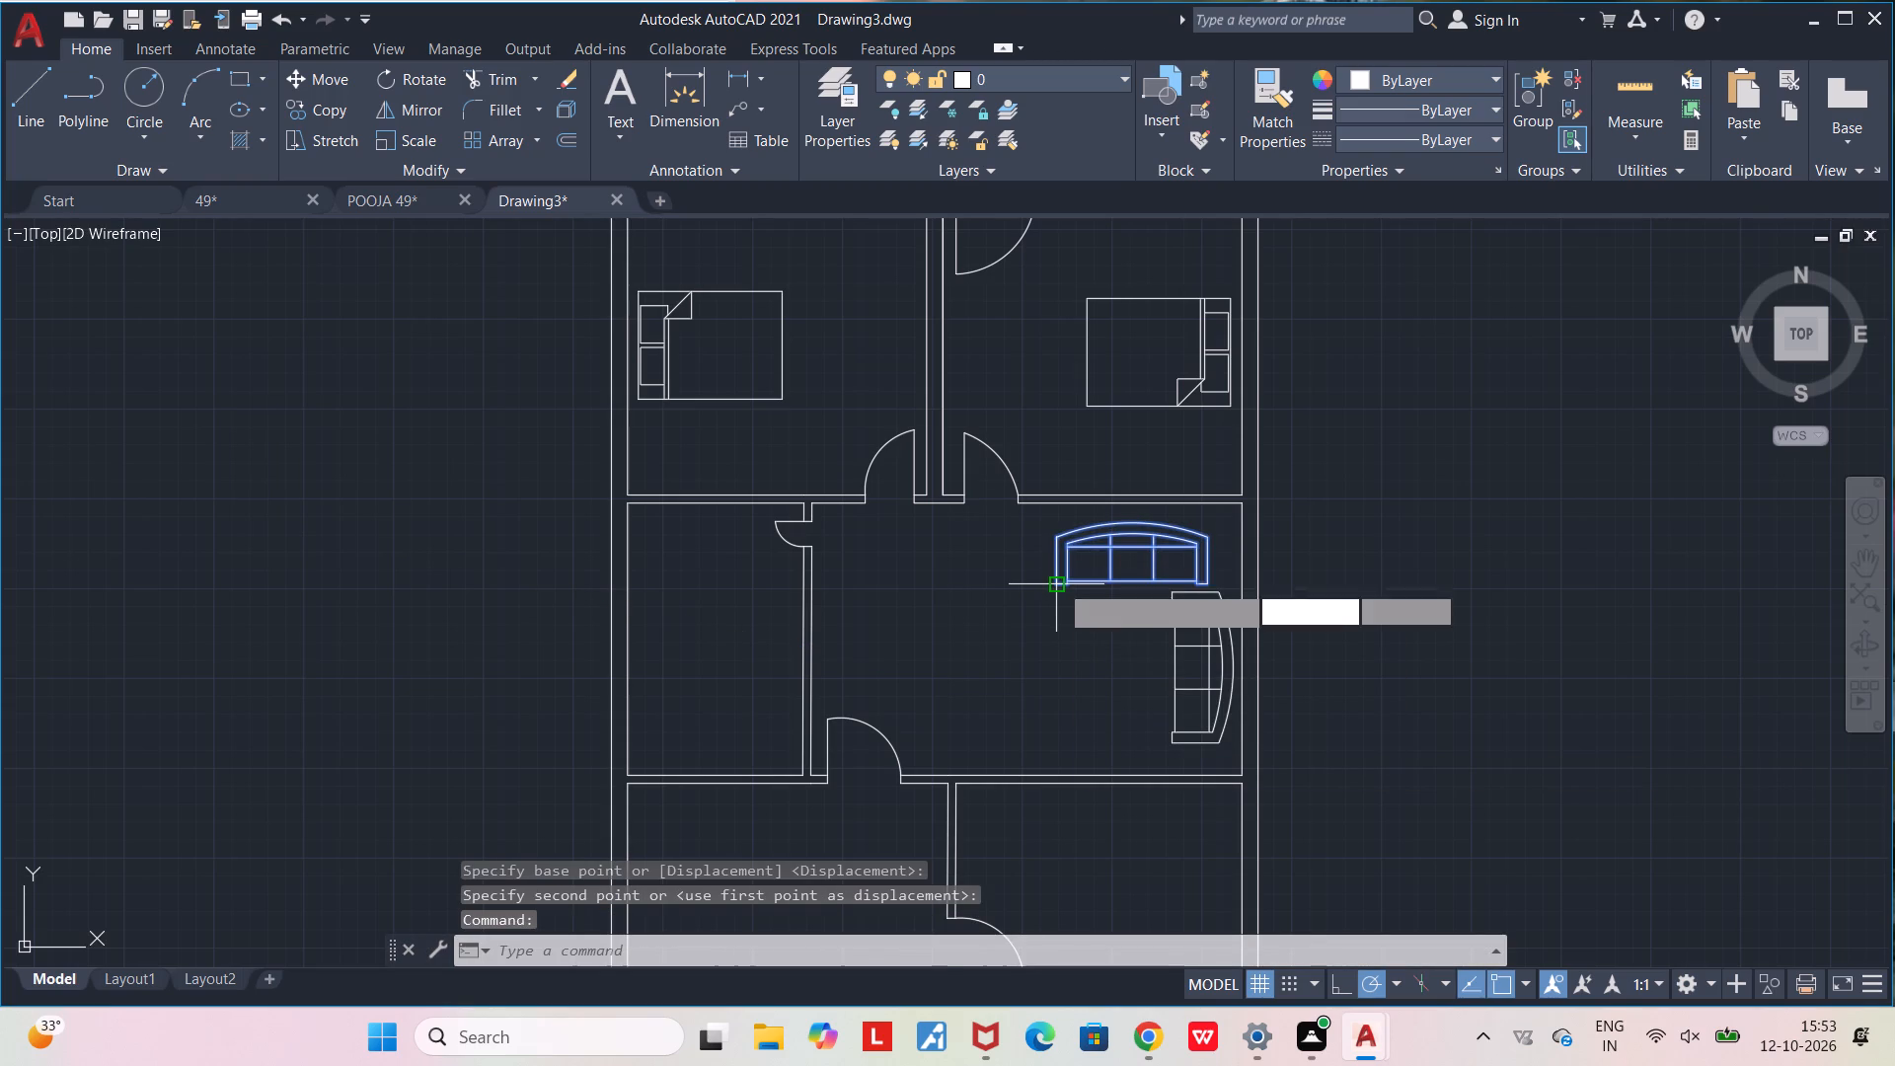
pyautogui.click(1059, 583)
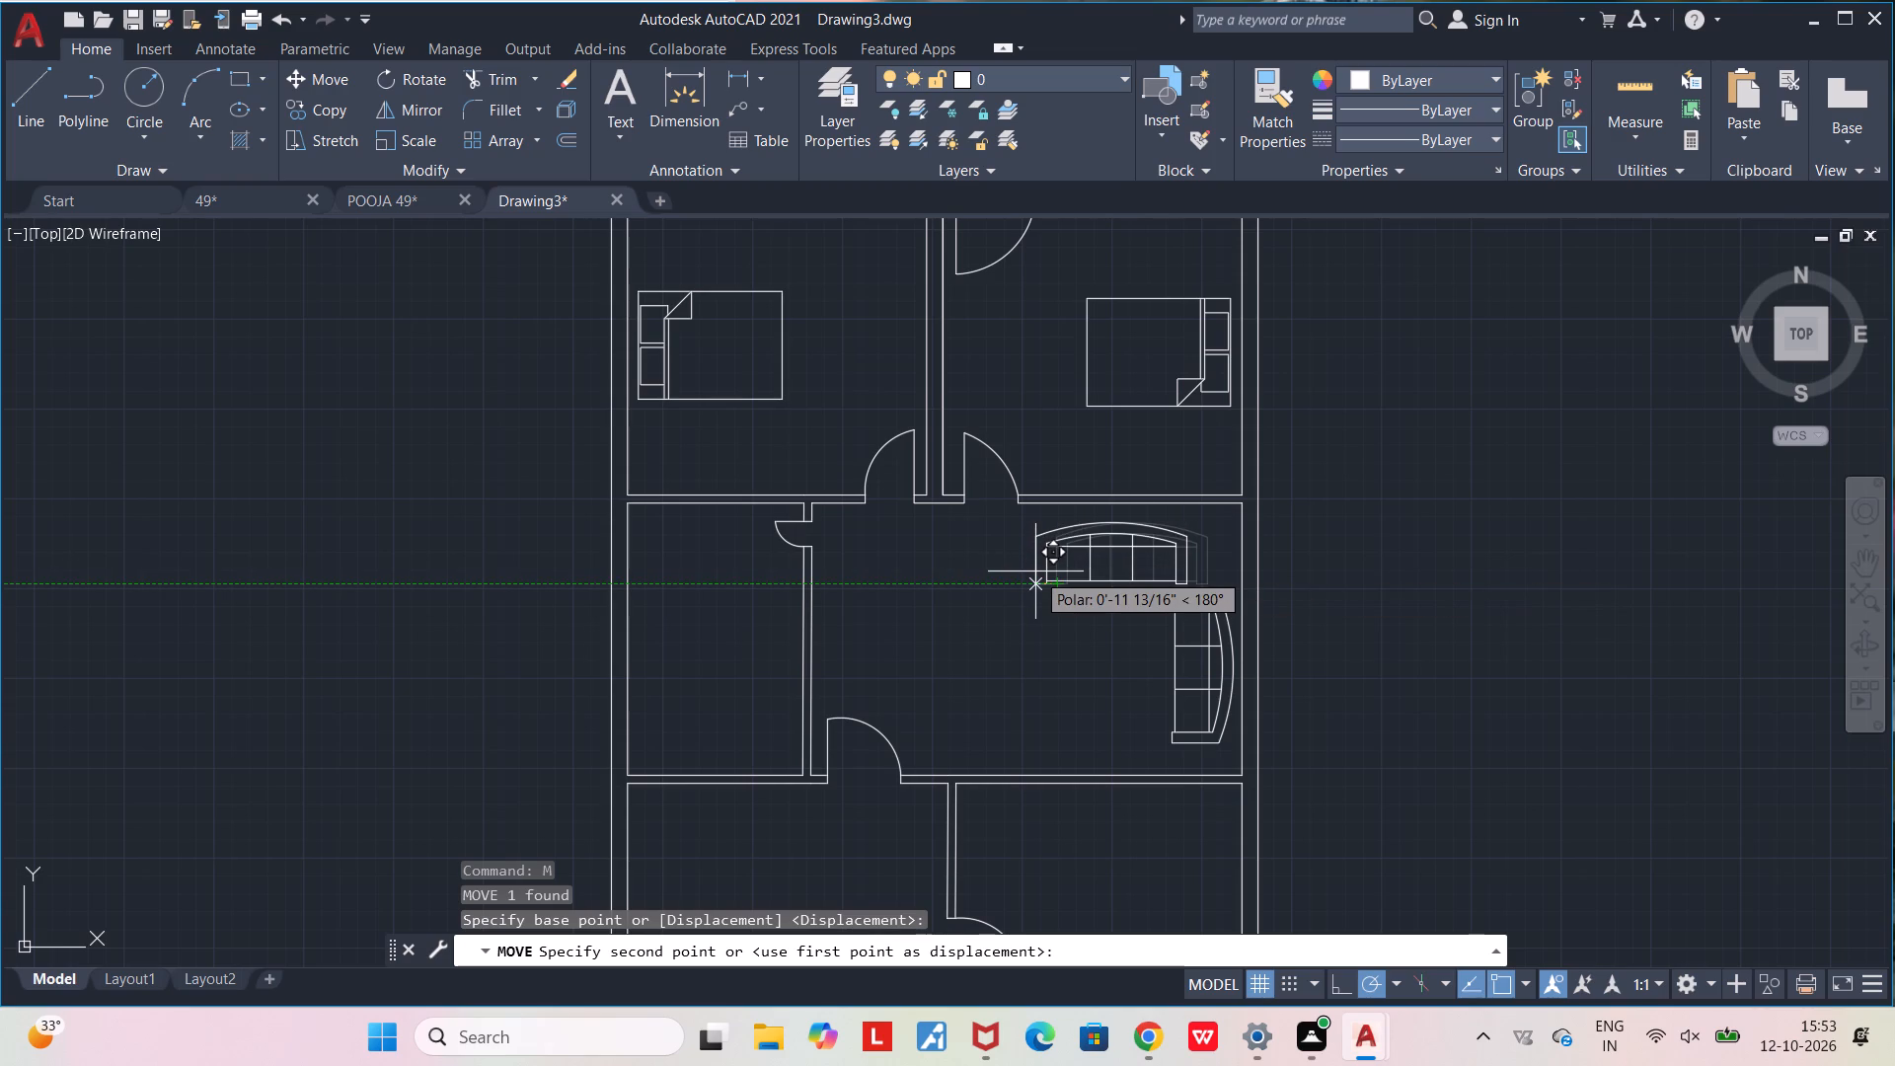
pyautogui.click(1035, 571)
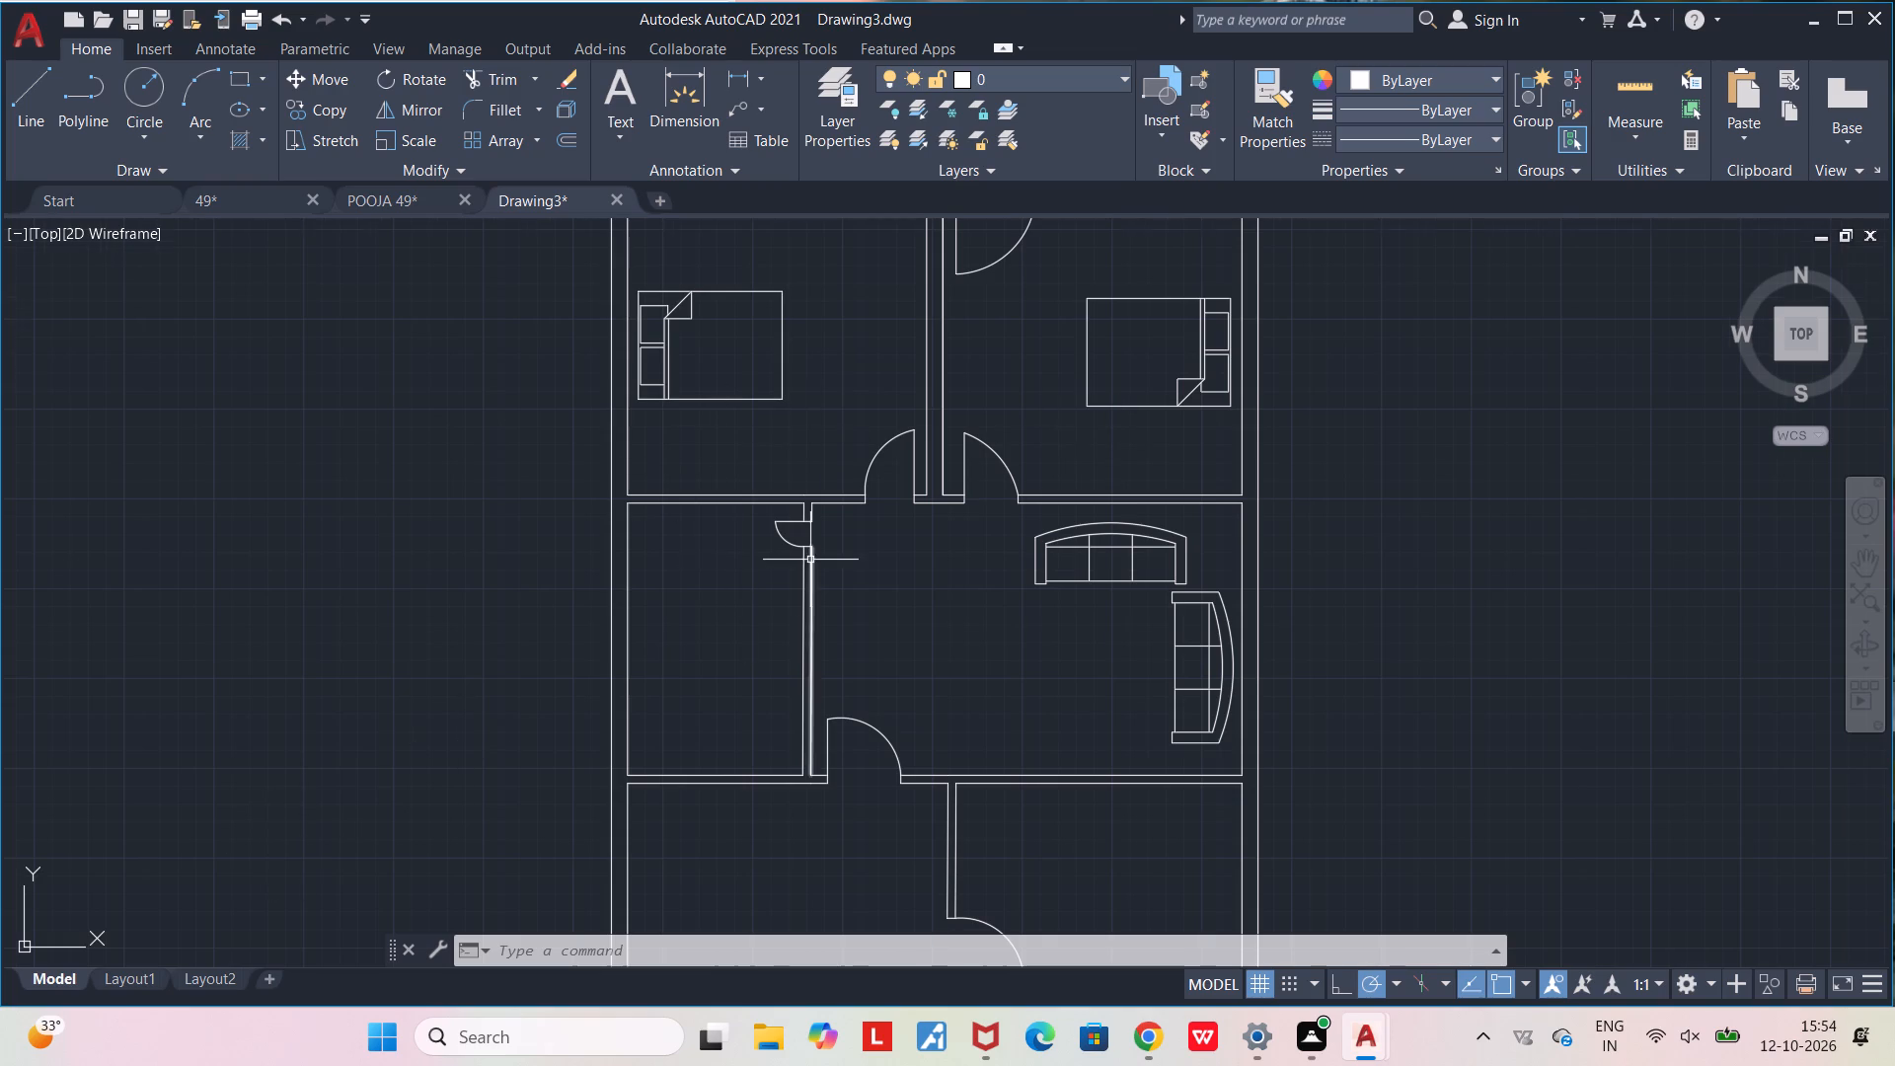
# Examine the plan's southern rooms and look through the Home - Space Planner.dwg blocks in DesignCenter for further furniture.
pyautogui.scroll(-2, 810, 560)
pyautogui.scroll(3, 840, 832)
pyautogui.moveTo(806, 796); pyautogui.dragTo(738, 879, button='middle')
pyautogui.scroll(-1, 733, 872)
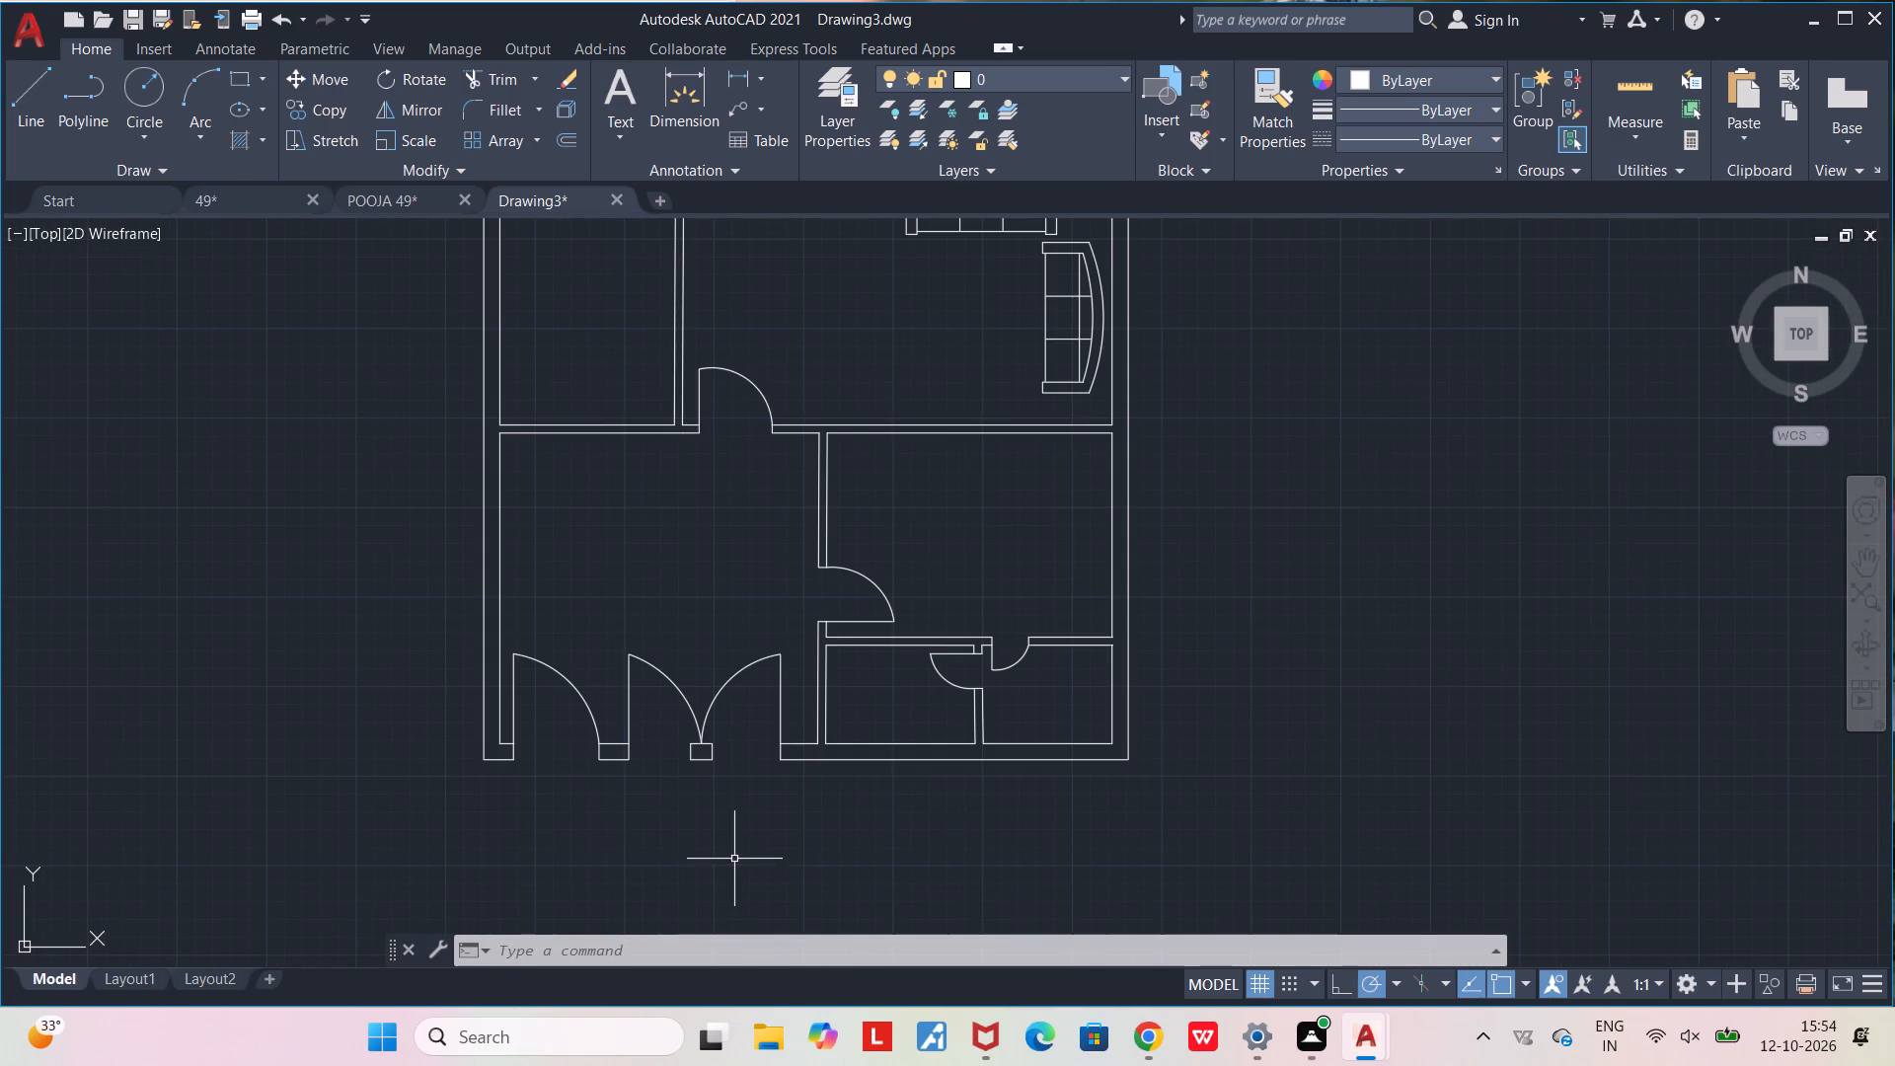
pyautogui.scroll(1, 691, 638)
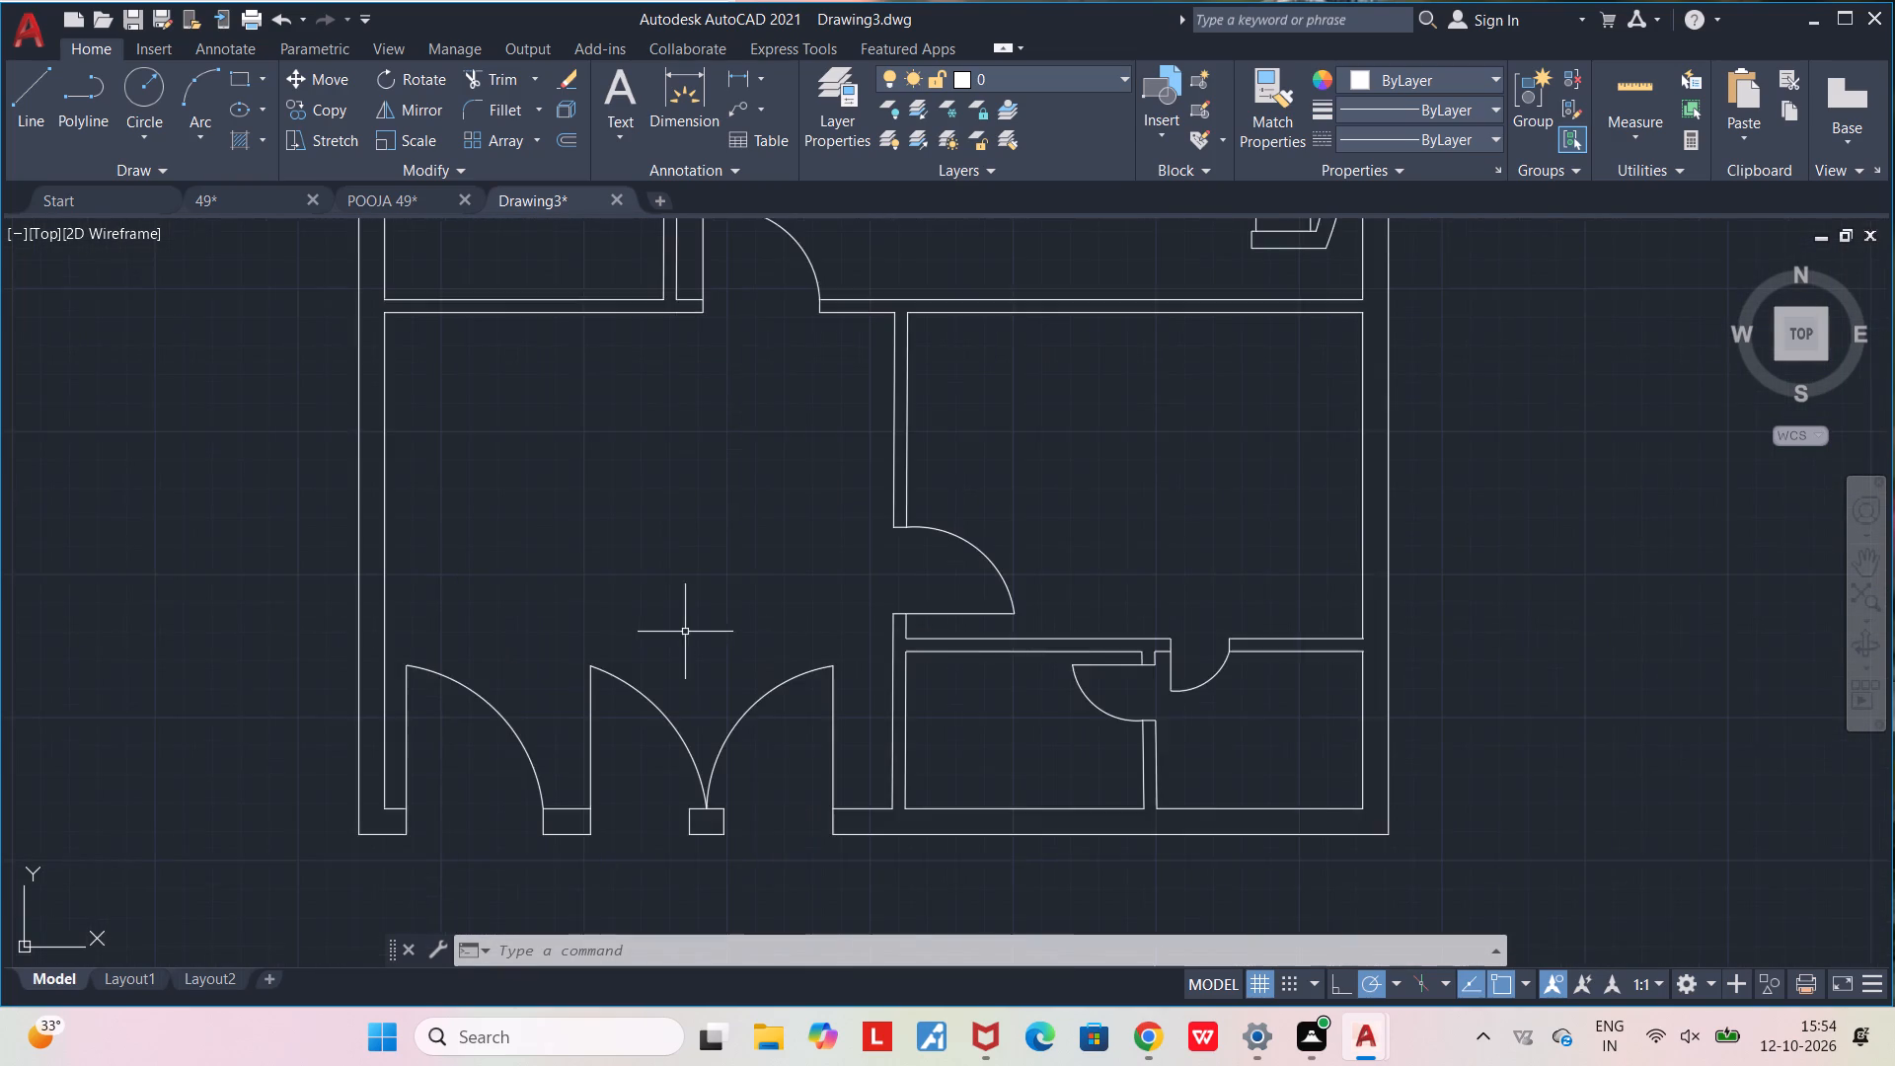
pyautogui.moveTo(683, 647); pyautogui.dragTo(697, 785, button='middle')
pyautogui.scroll(-1, 686, 769)
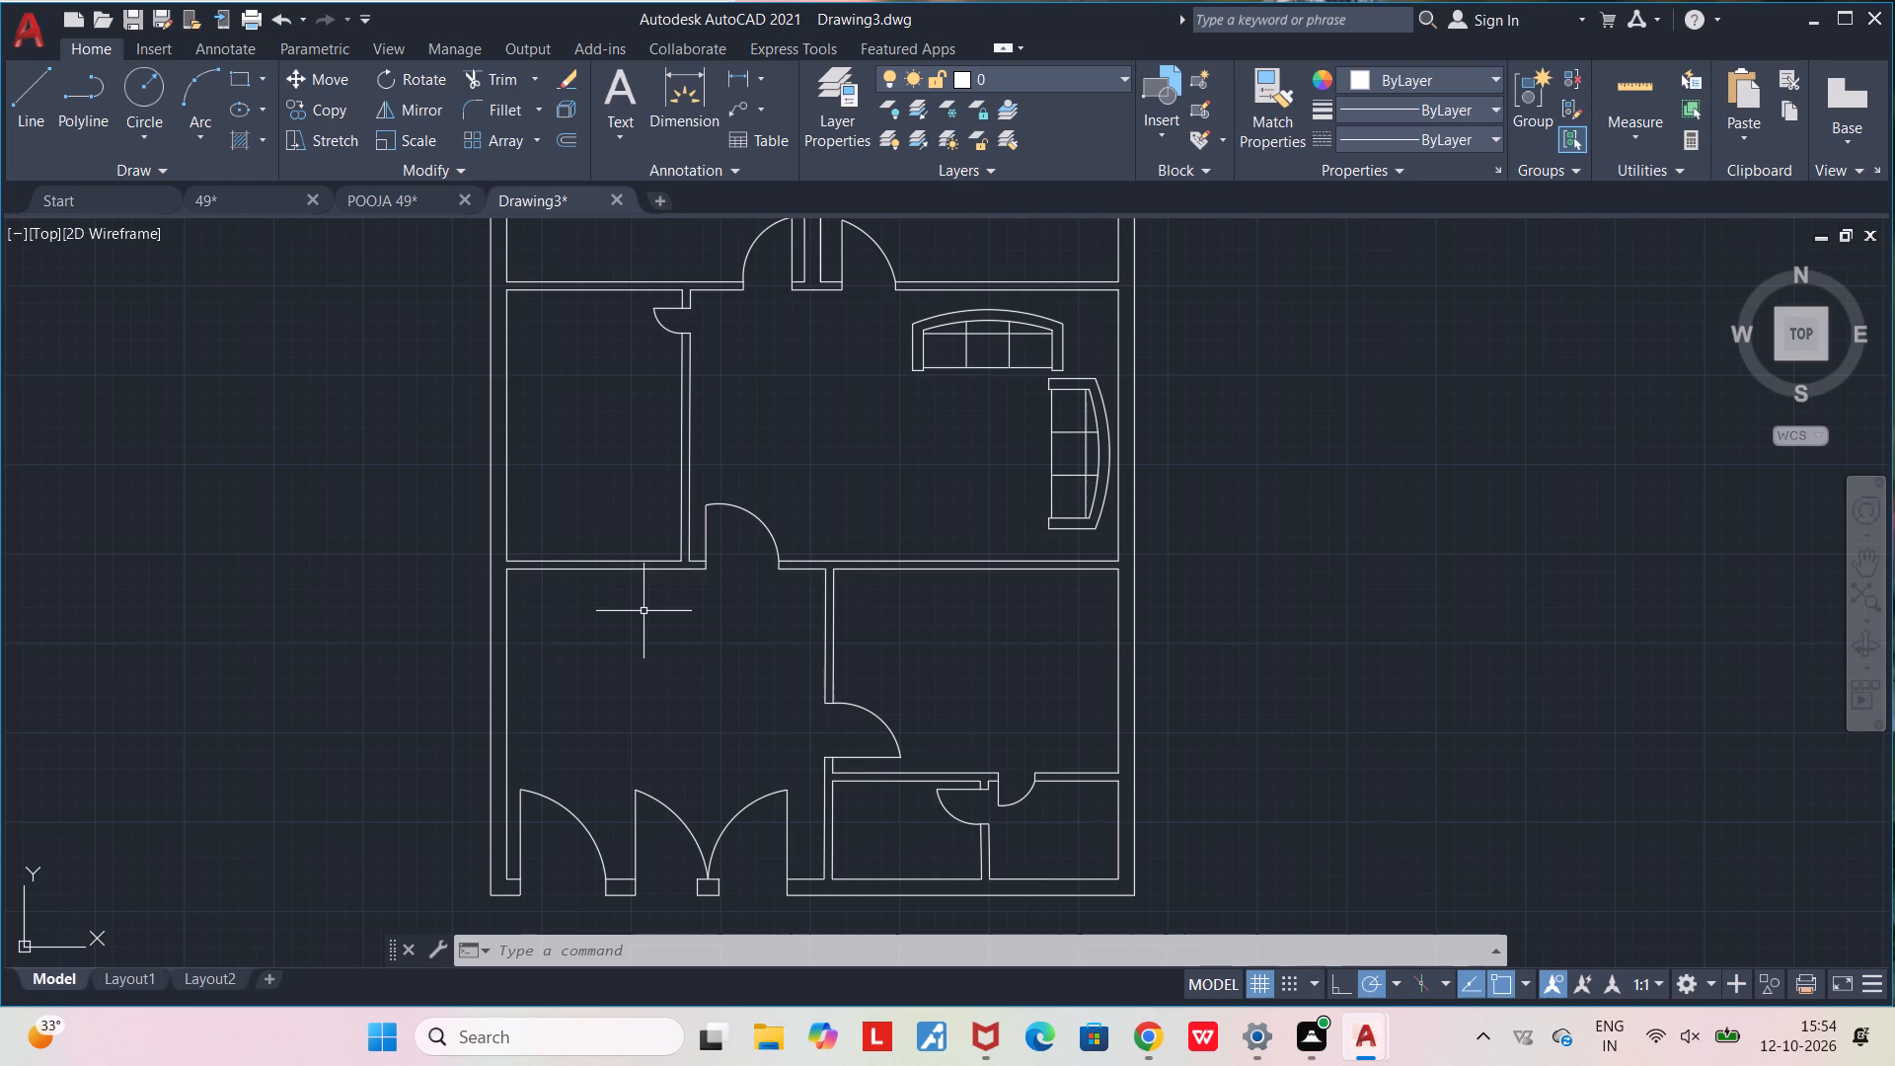
pyautogui.hotkey('ctrl', '2')
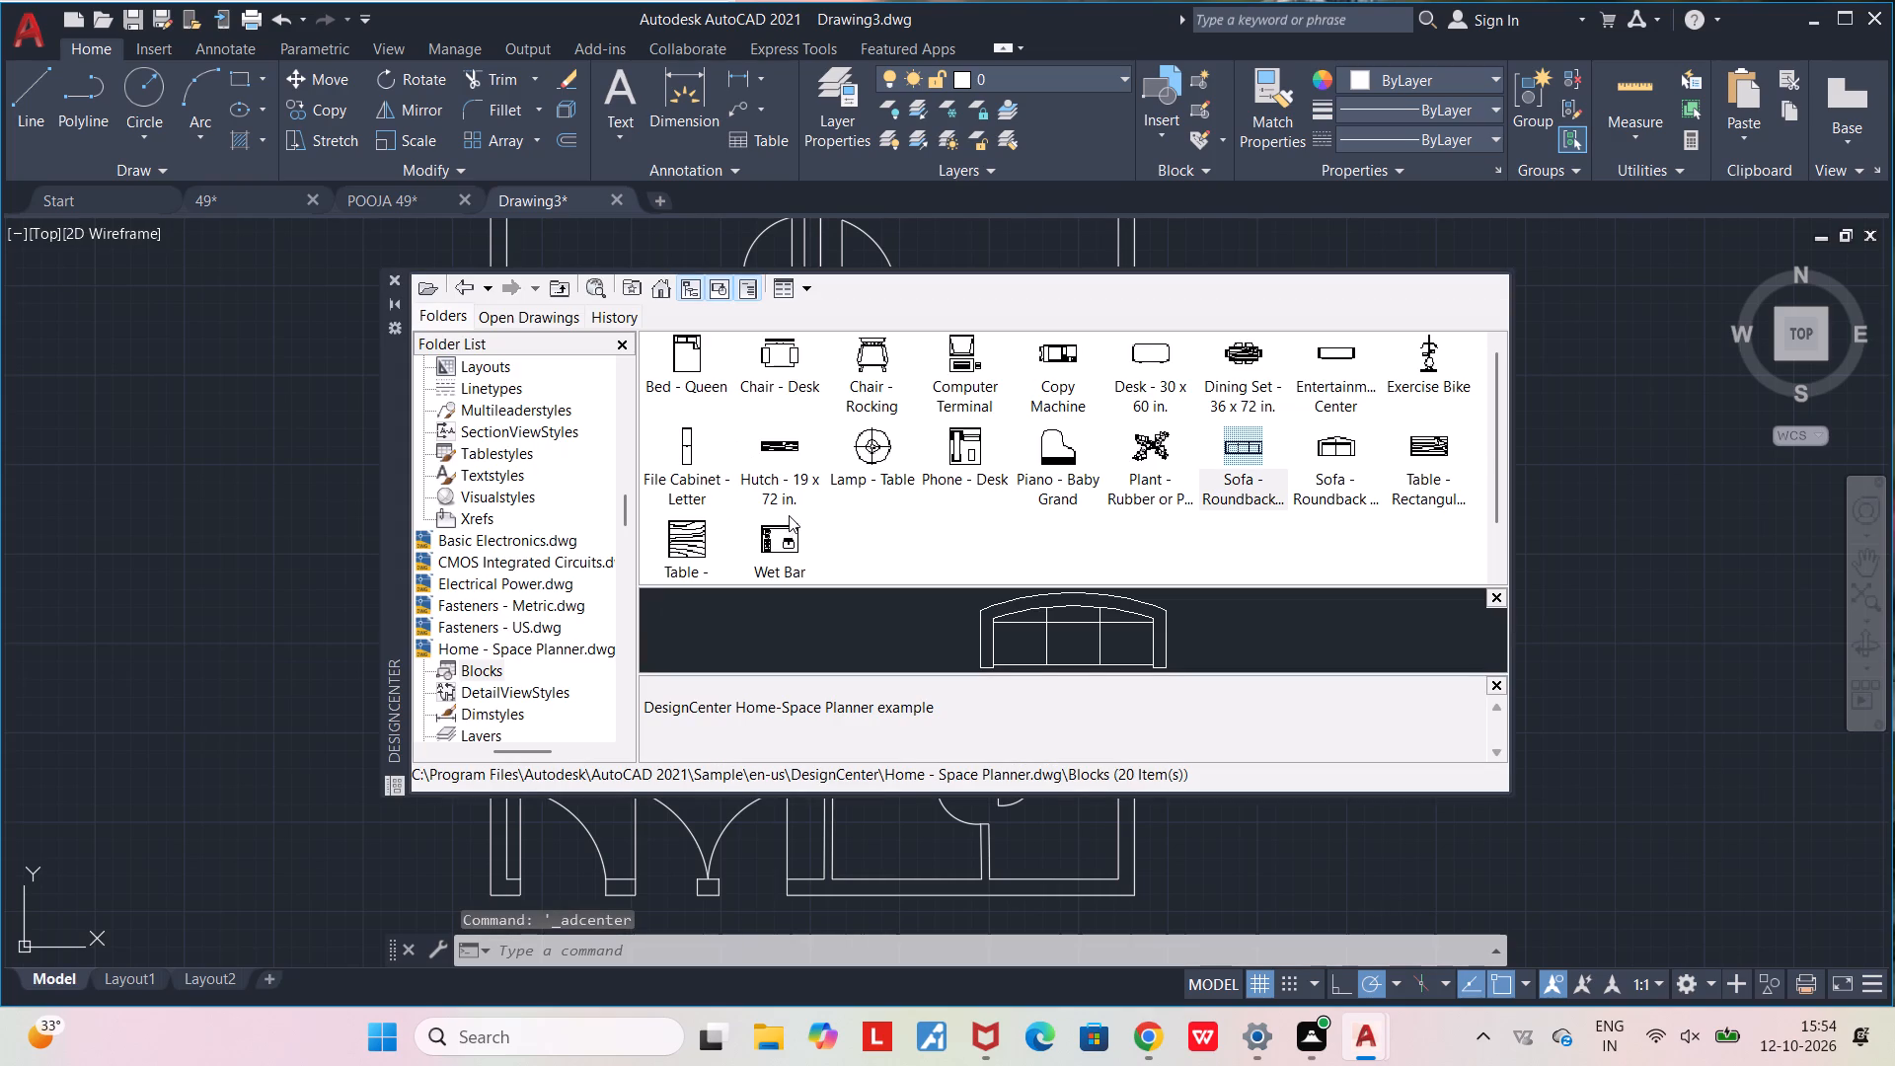
pyautogui.scroll(2, 789, 517)
pyautogui.doubleClick(539, 693)
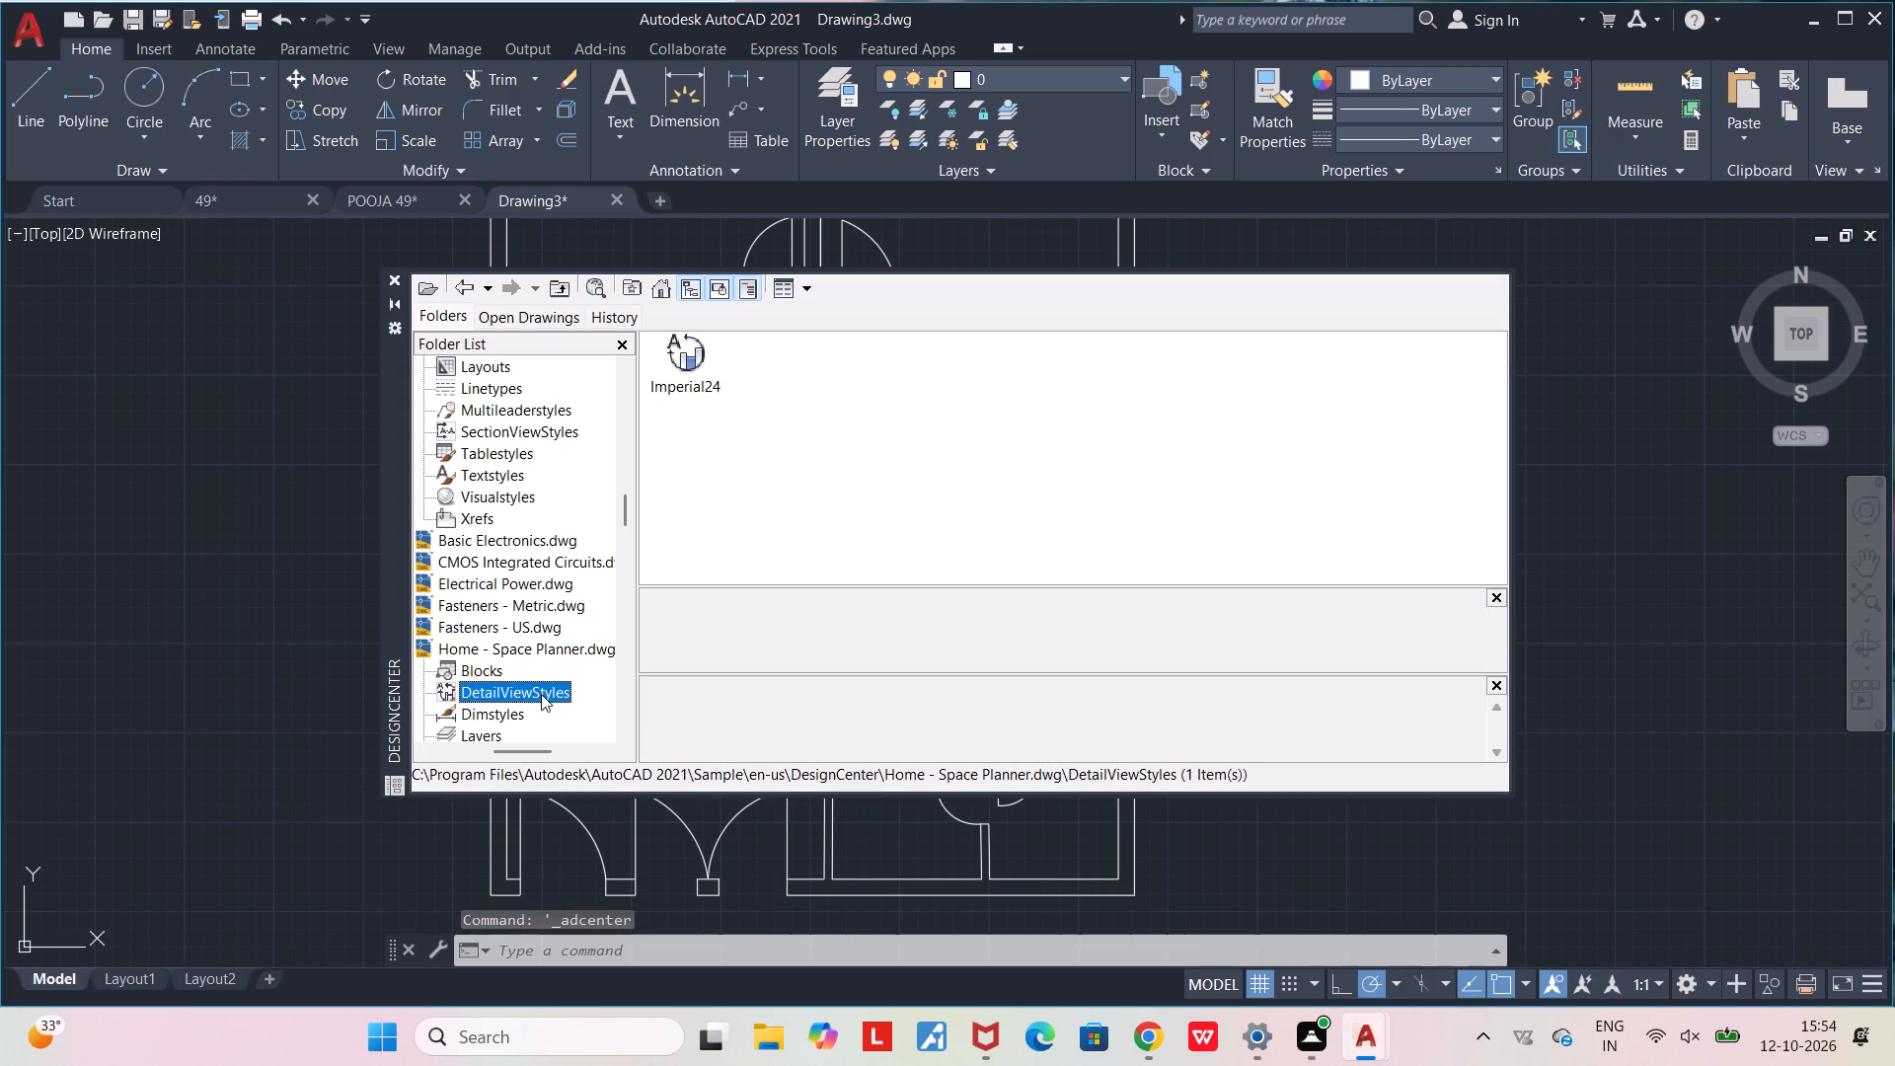
pyautogui.doubleClick(498, 662)
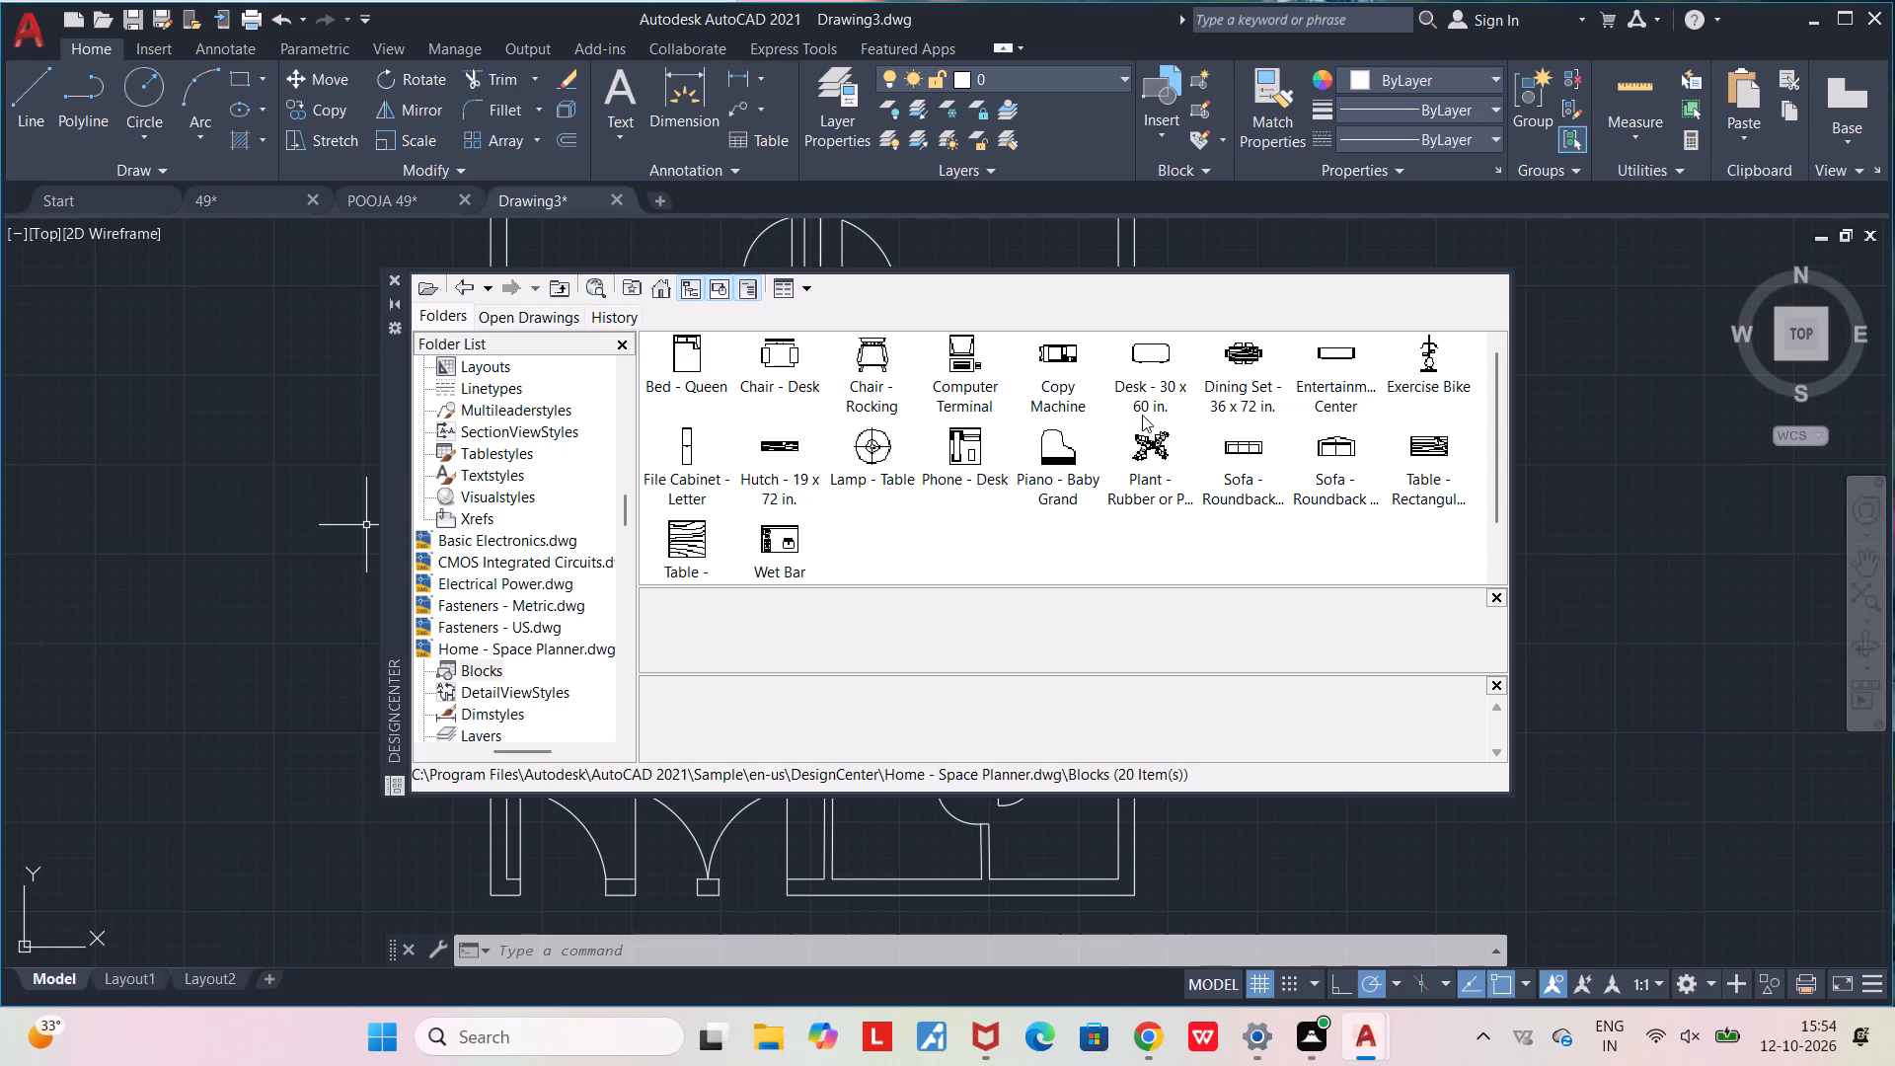
pyautogui.scroll(4, 839, 479)
pyautogui.scroll(-6, 840, 473)
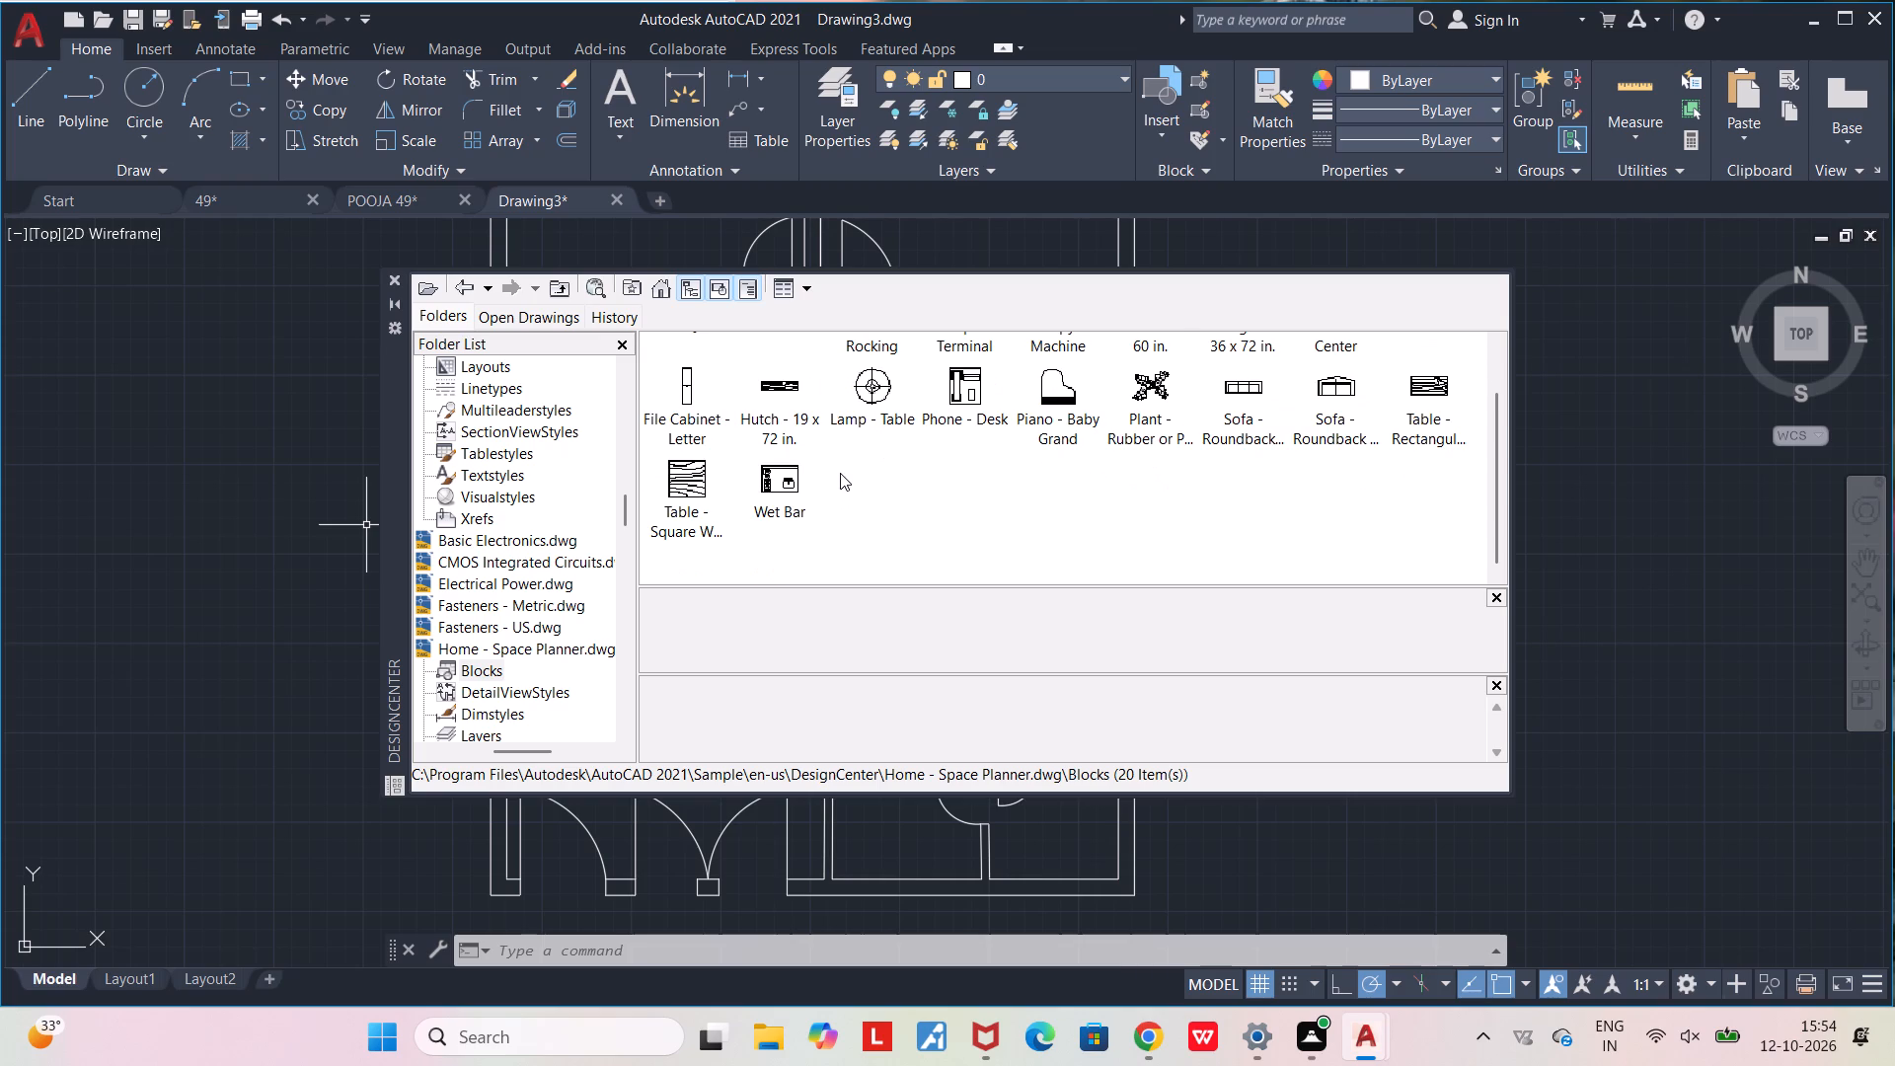
pyautogui.scroll(-2, 840, 473)
pyautogui.scroll(5, 840, 473)
pyautogui.scroll(-5, 840, 473)
# Look through the House Designer.dwg and Hydraulic - Pneumatic.dwg blocks in DesignCenter for further fixtures, and close DesignCenter.
pyautogui.doubleClick(483, 692)
pyautogui.scroll(-2, 483, 688)
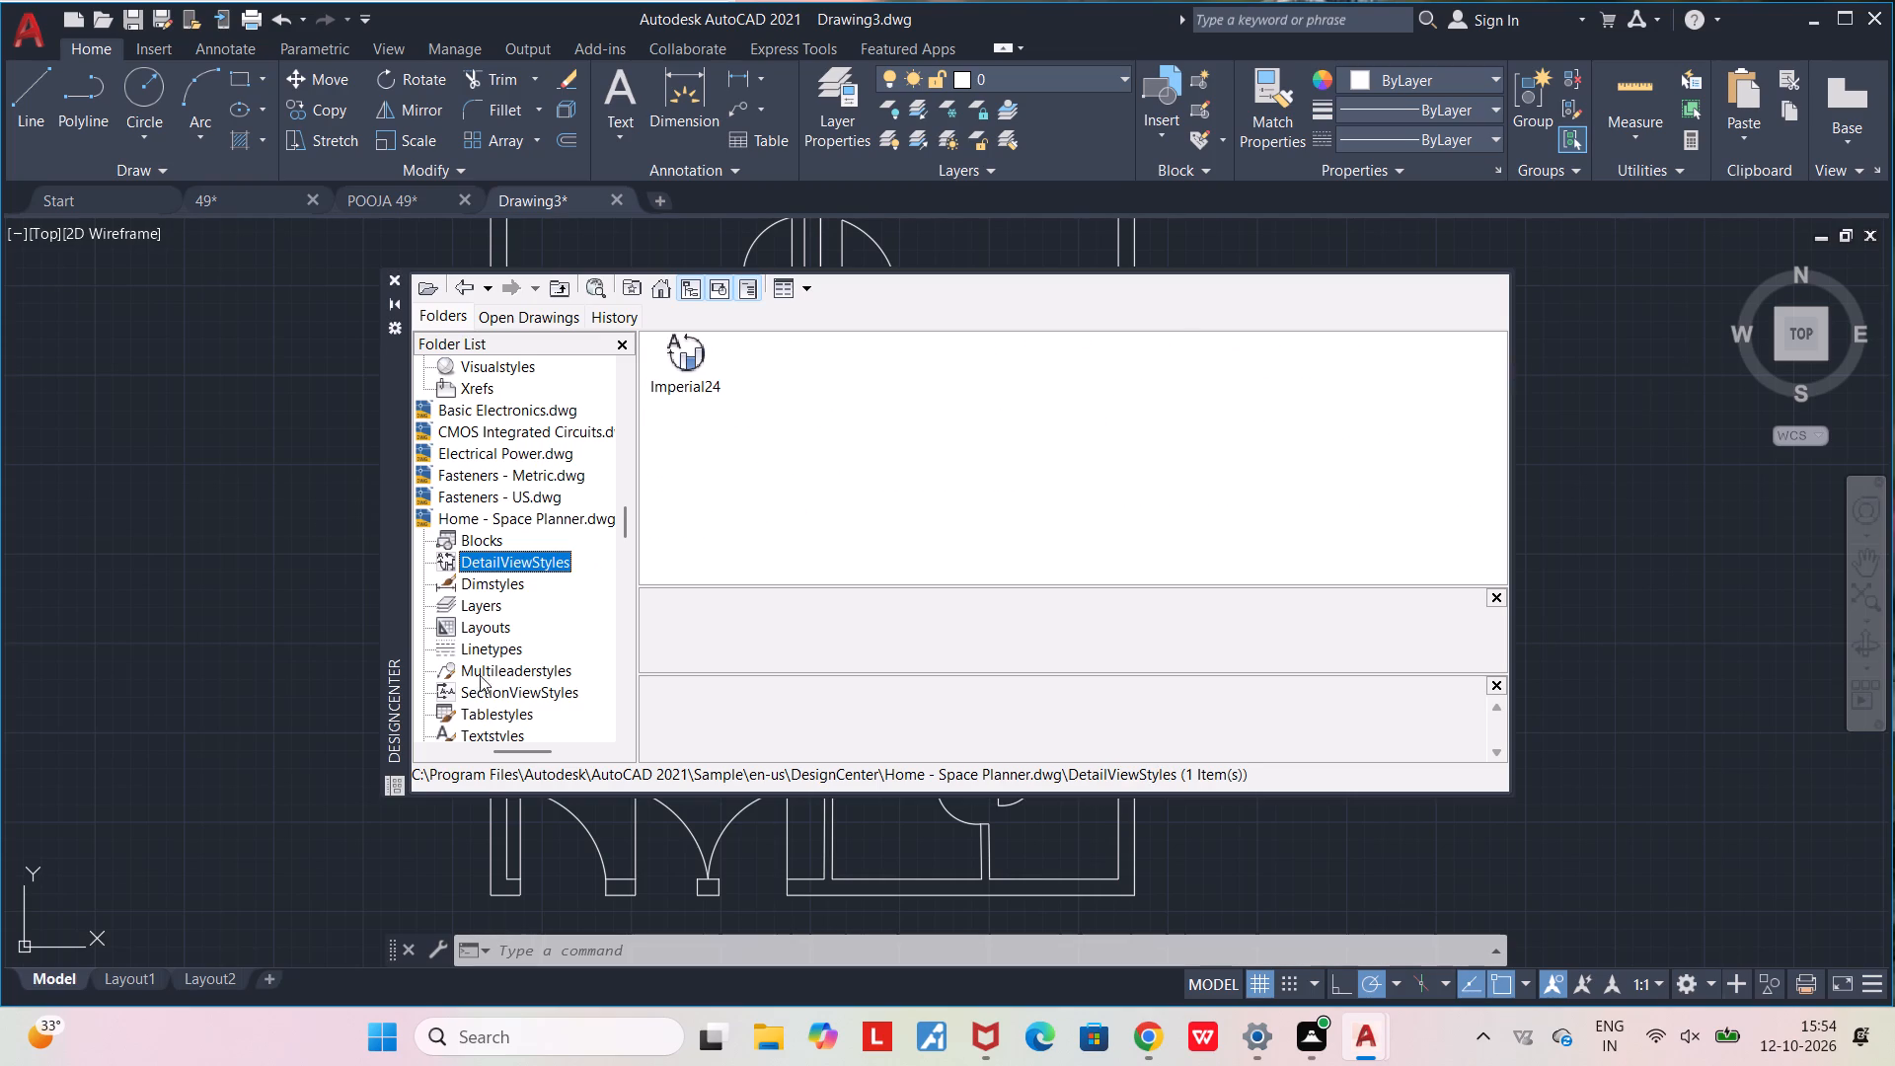
pyautogui.doubleClick(483, 592)
pyautogui.doubleClick(483, 618)
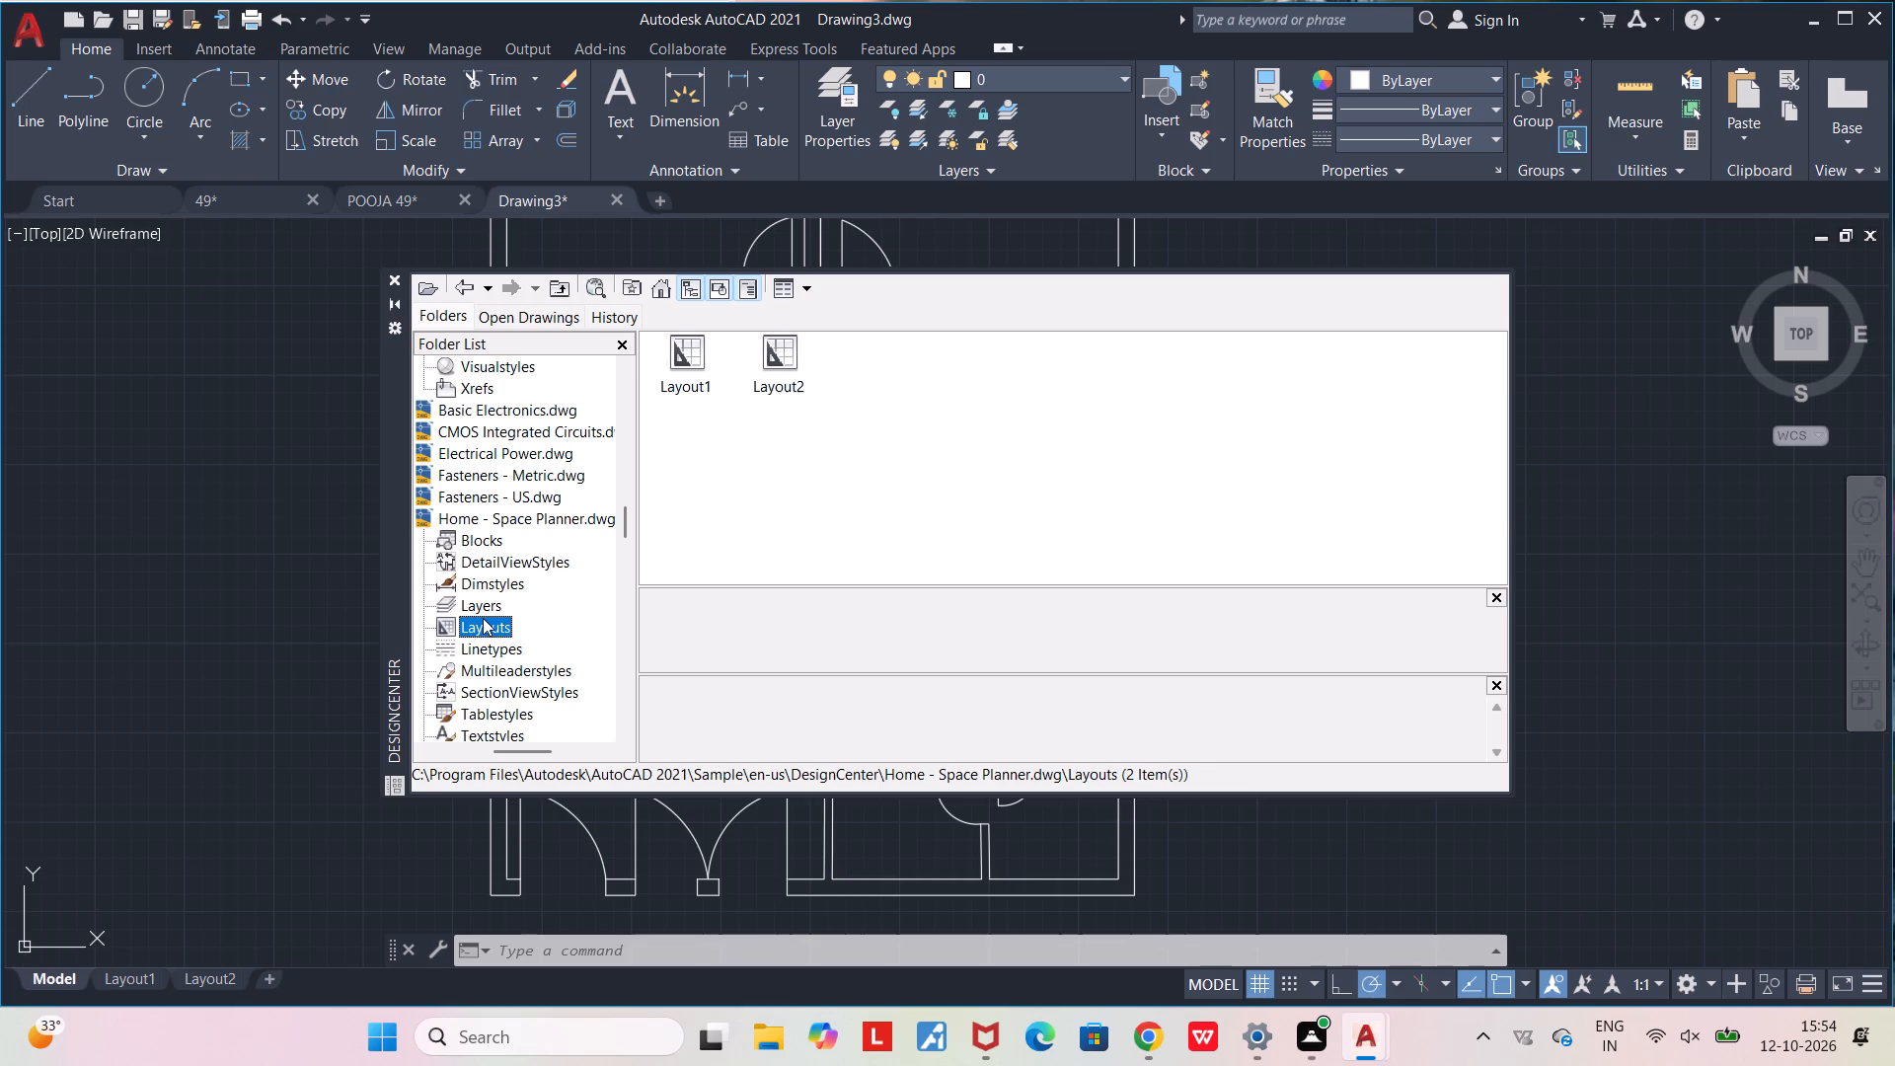
pyautogui.click(484, 651)
pyautogui.click(484, 678)
pyautogui.scroll(-2, 486, 685)
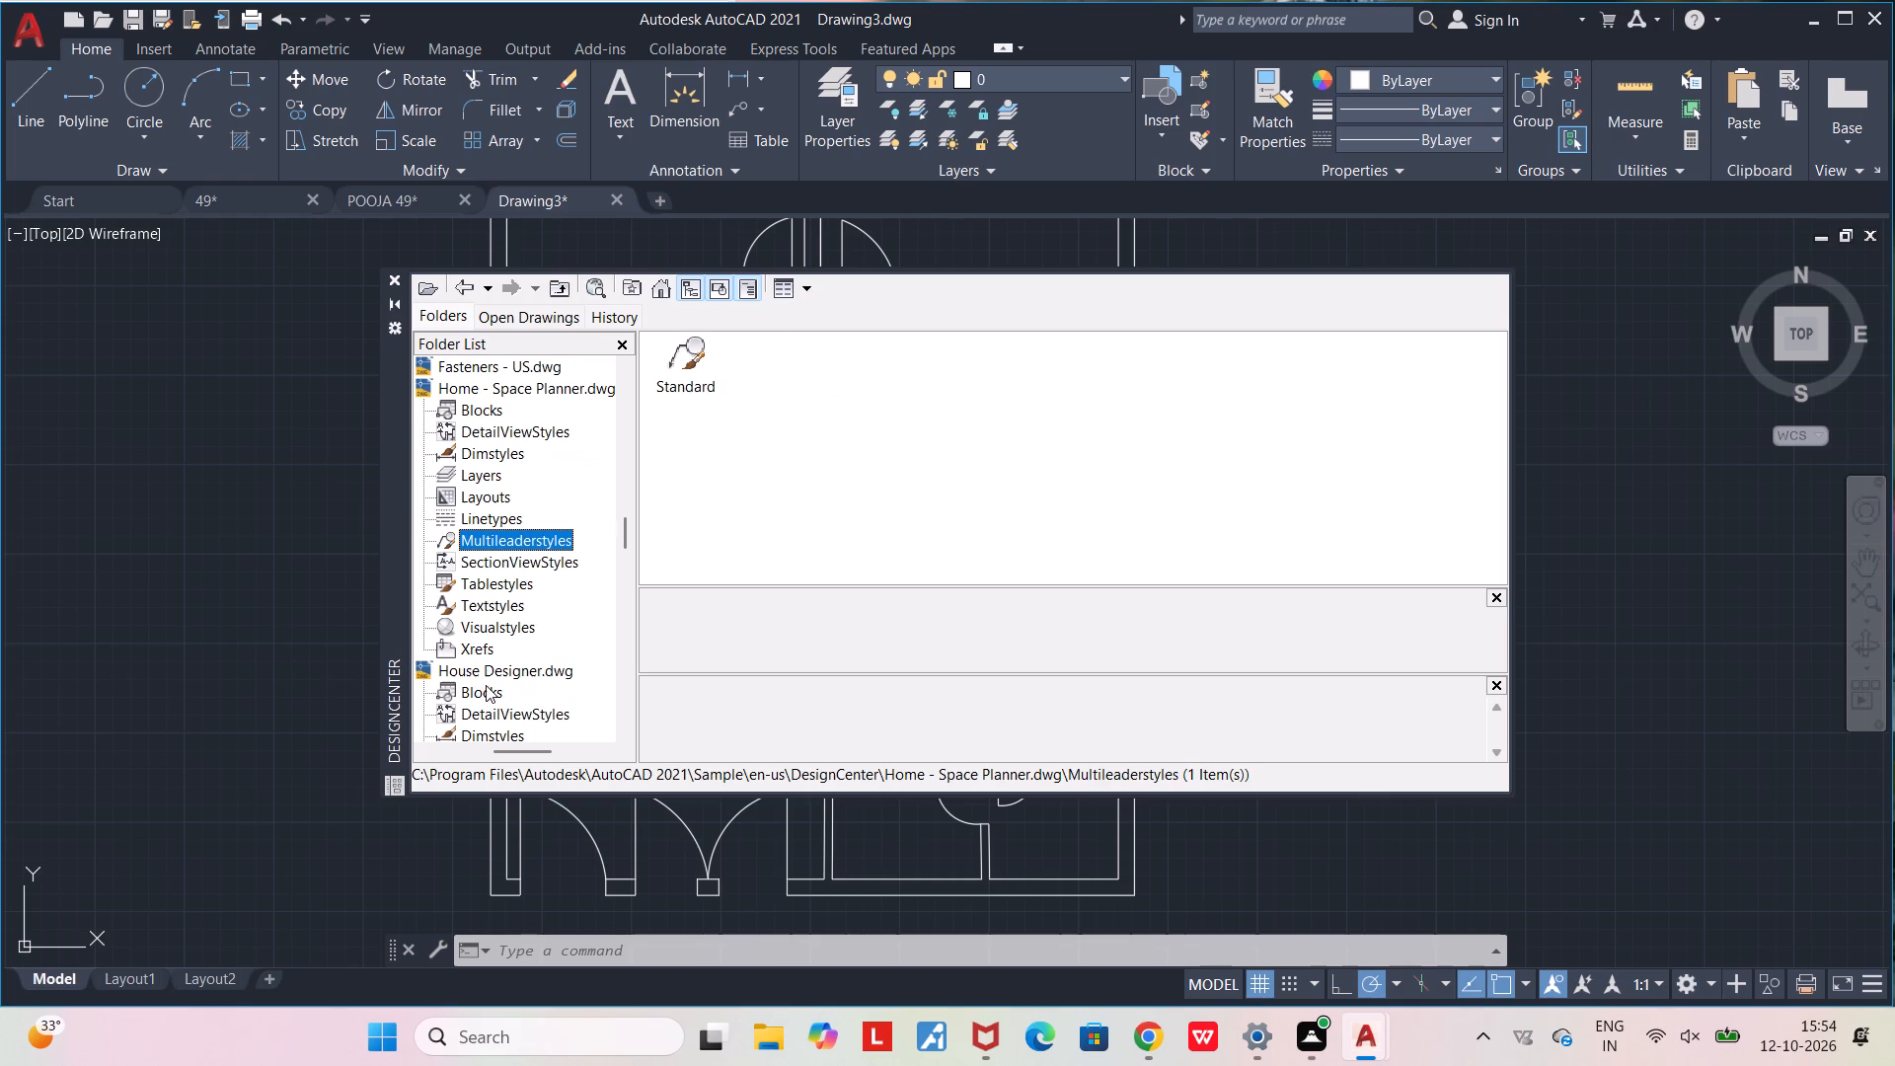
pyautogui.click(490, 691)
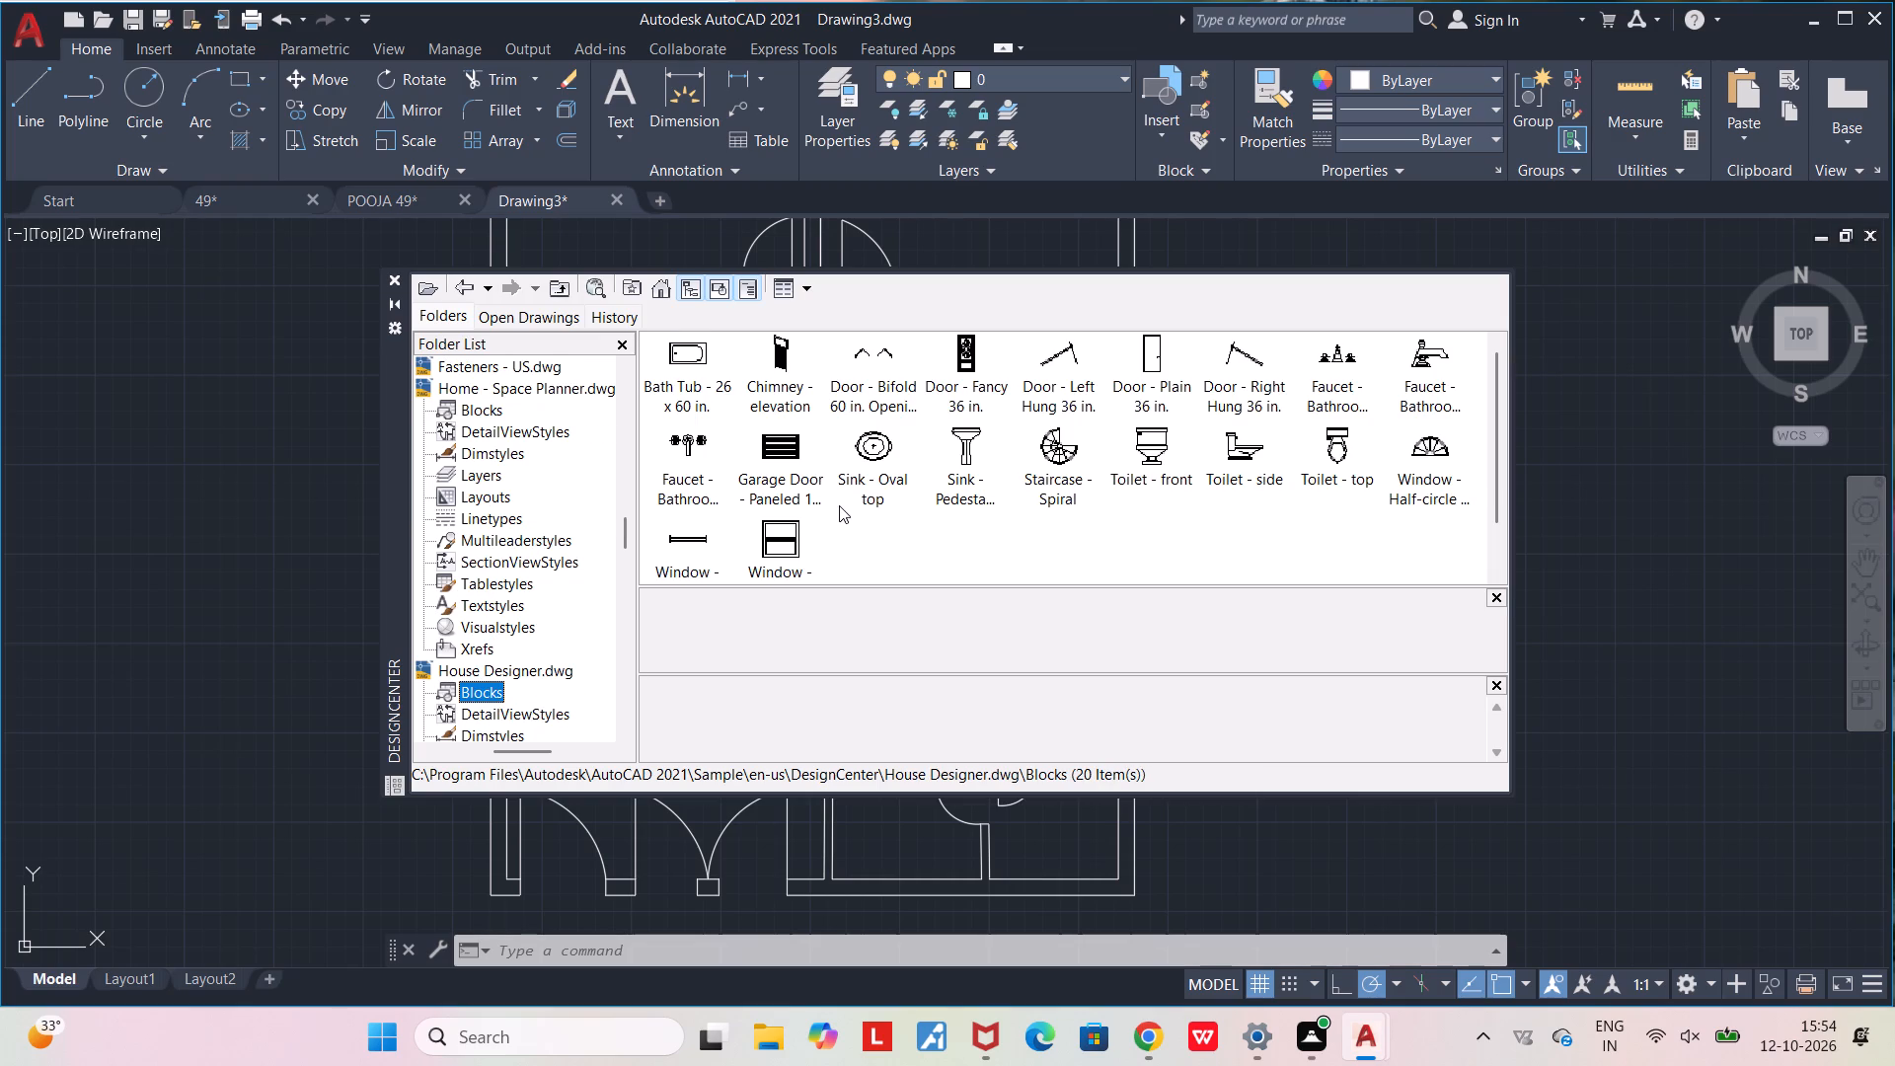
pyautogui.scroll(2, 839, 505)
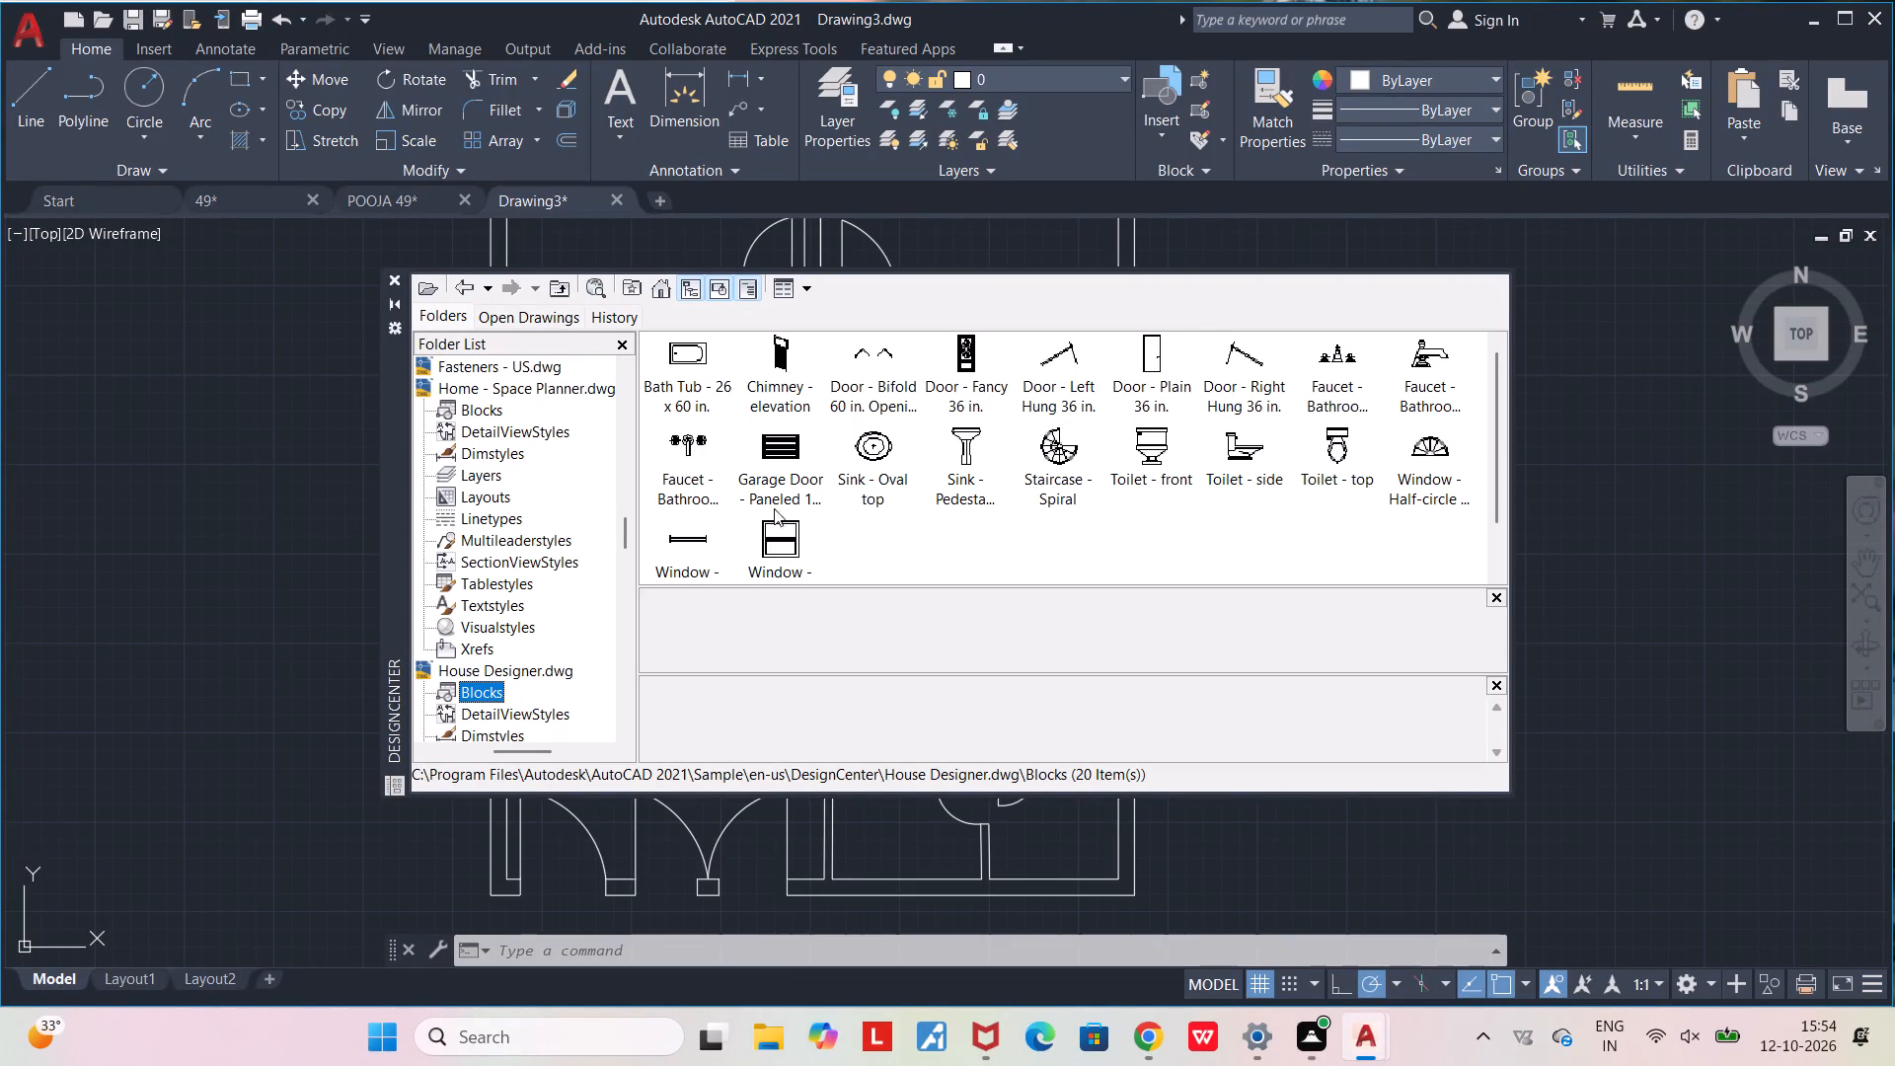
pyautogui.scroll(-3, 834, 546)
pyautogui.scroll(3, 835, 535)
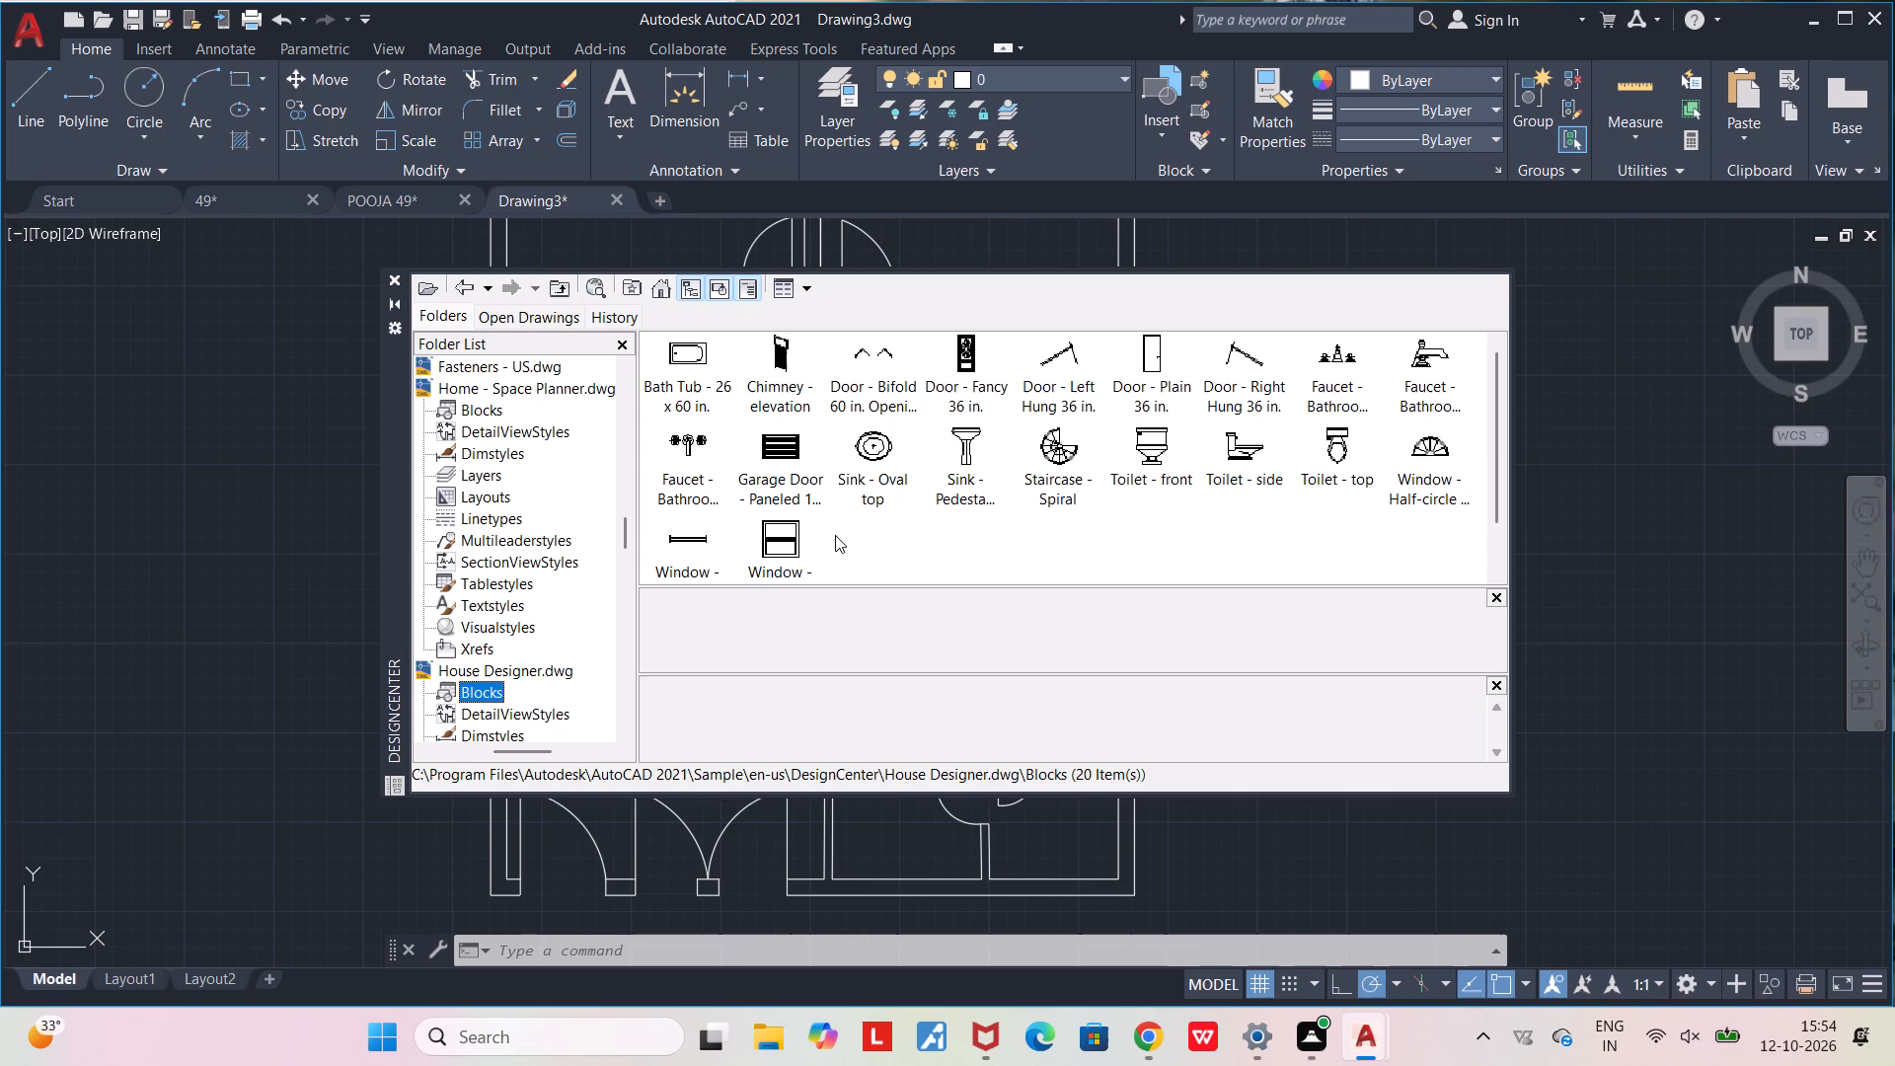
pyautogui.scroll(-1, 835, 535)
pyautogui.scroll(1, 835, 535)
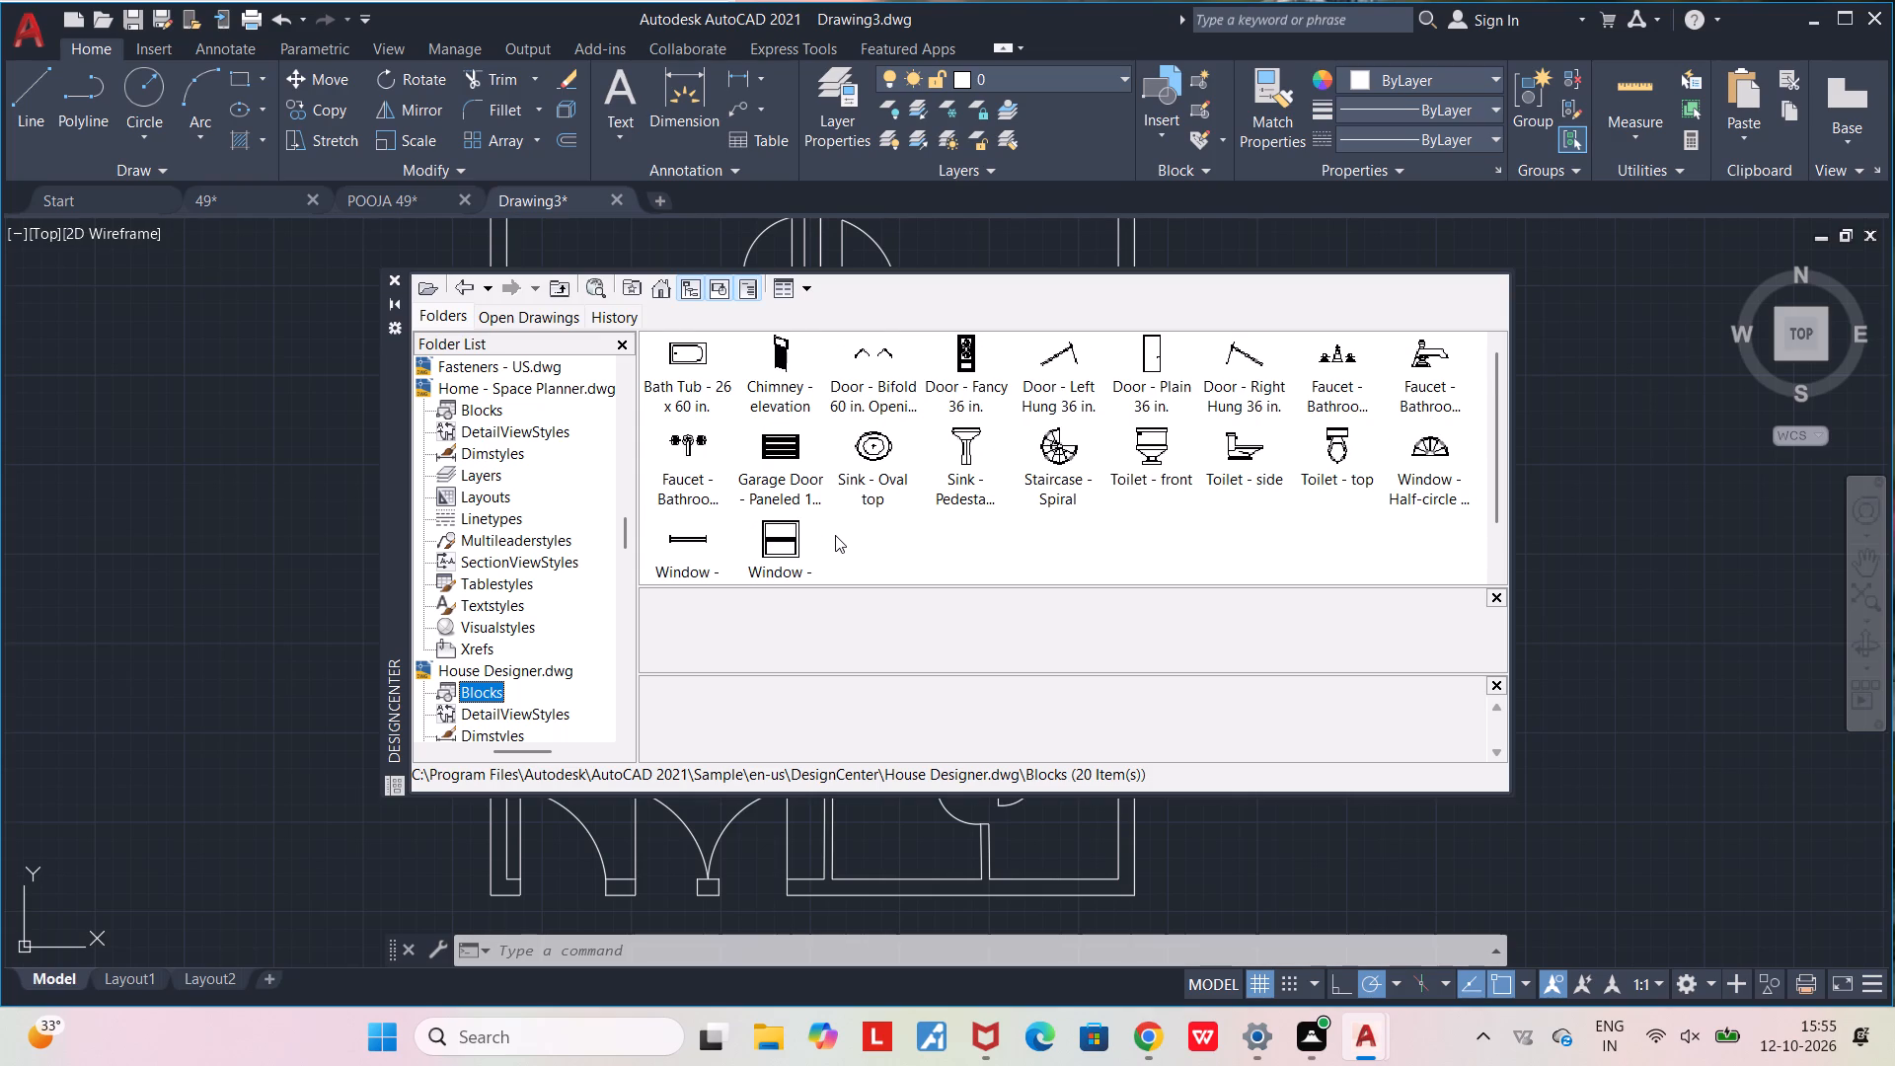
pyautogui.scroll(-6, 506, 615)
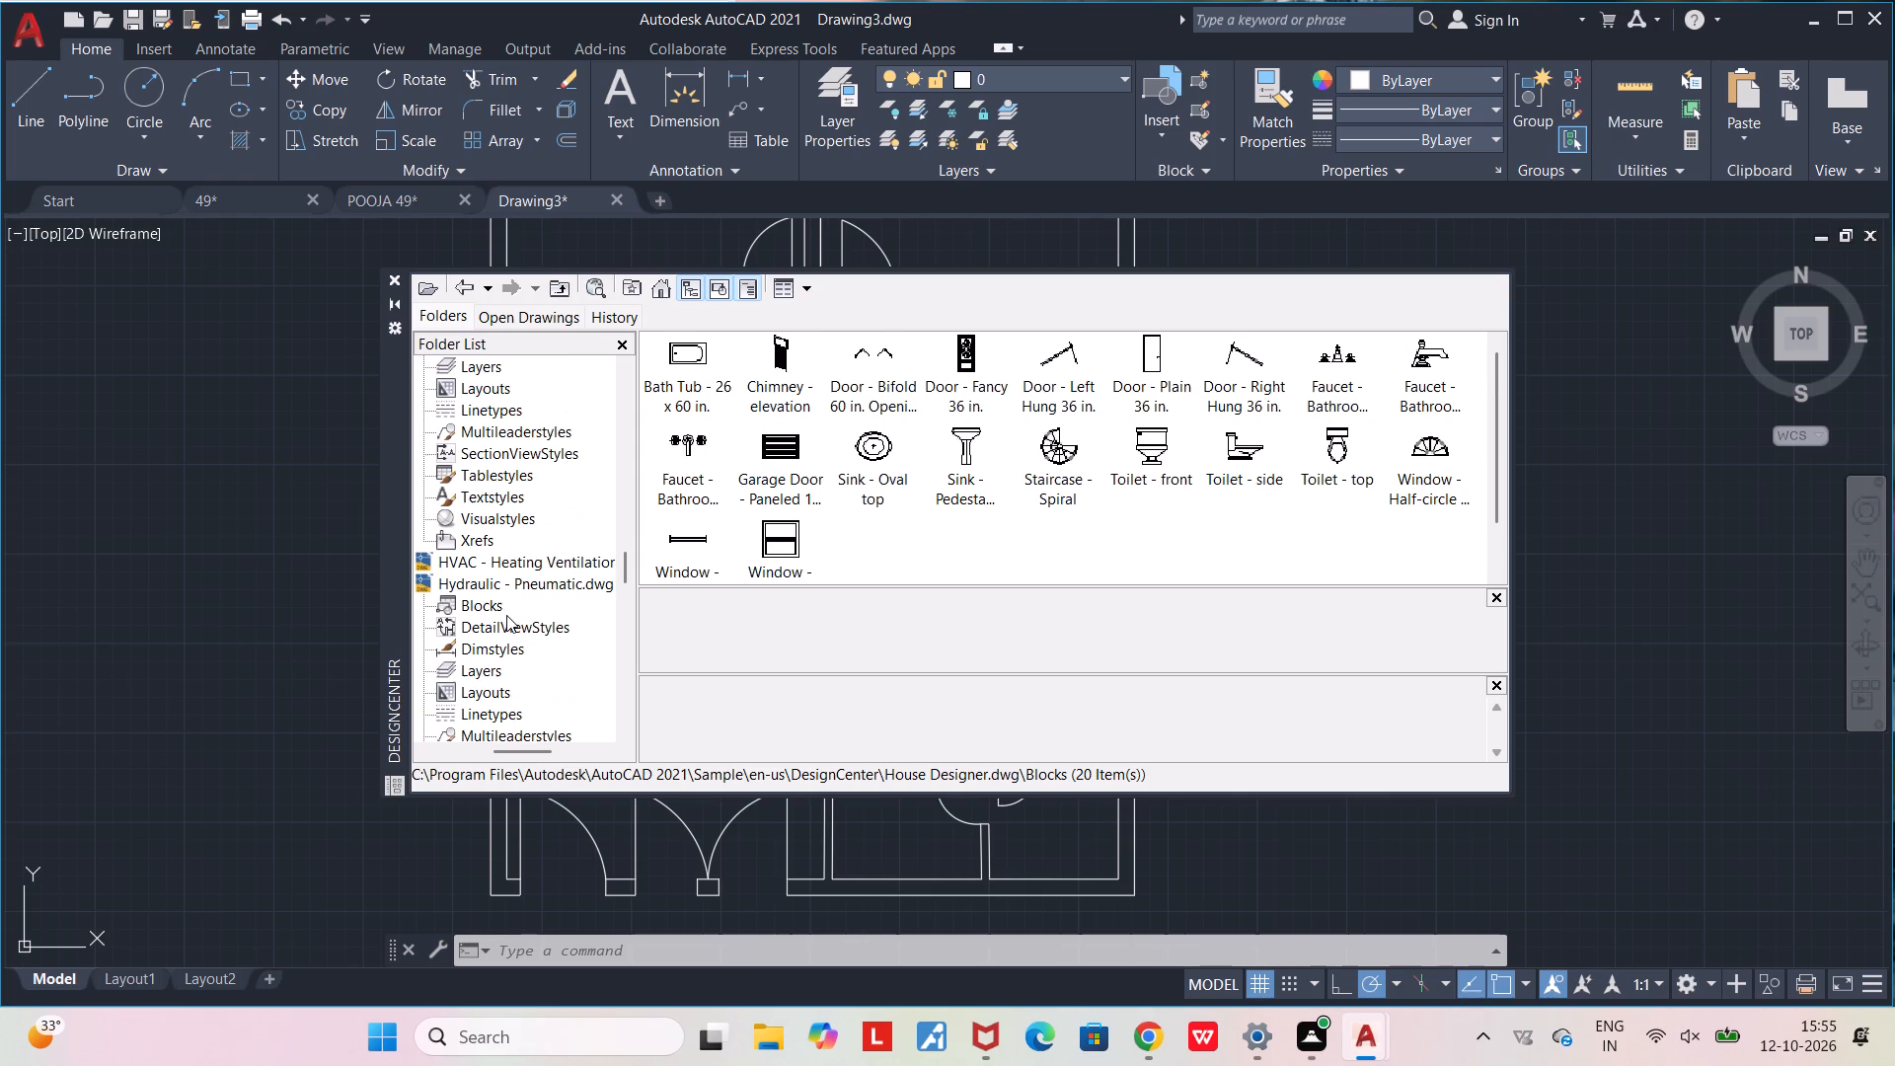
pyautogui.doubleClick(486, 605)
pyautogui.scroll(1, 916, 504)
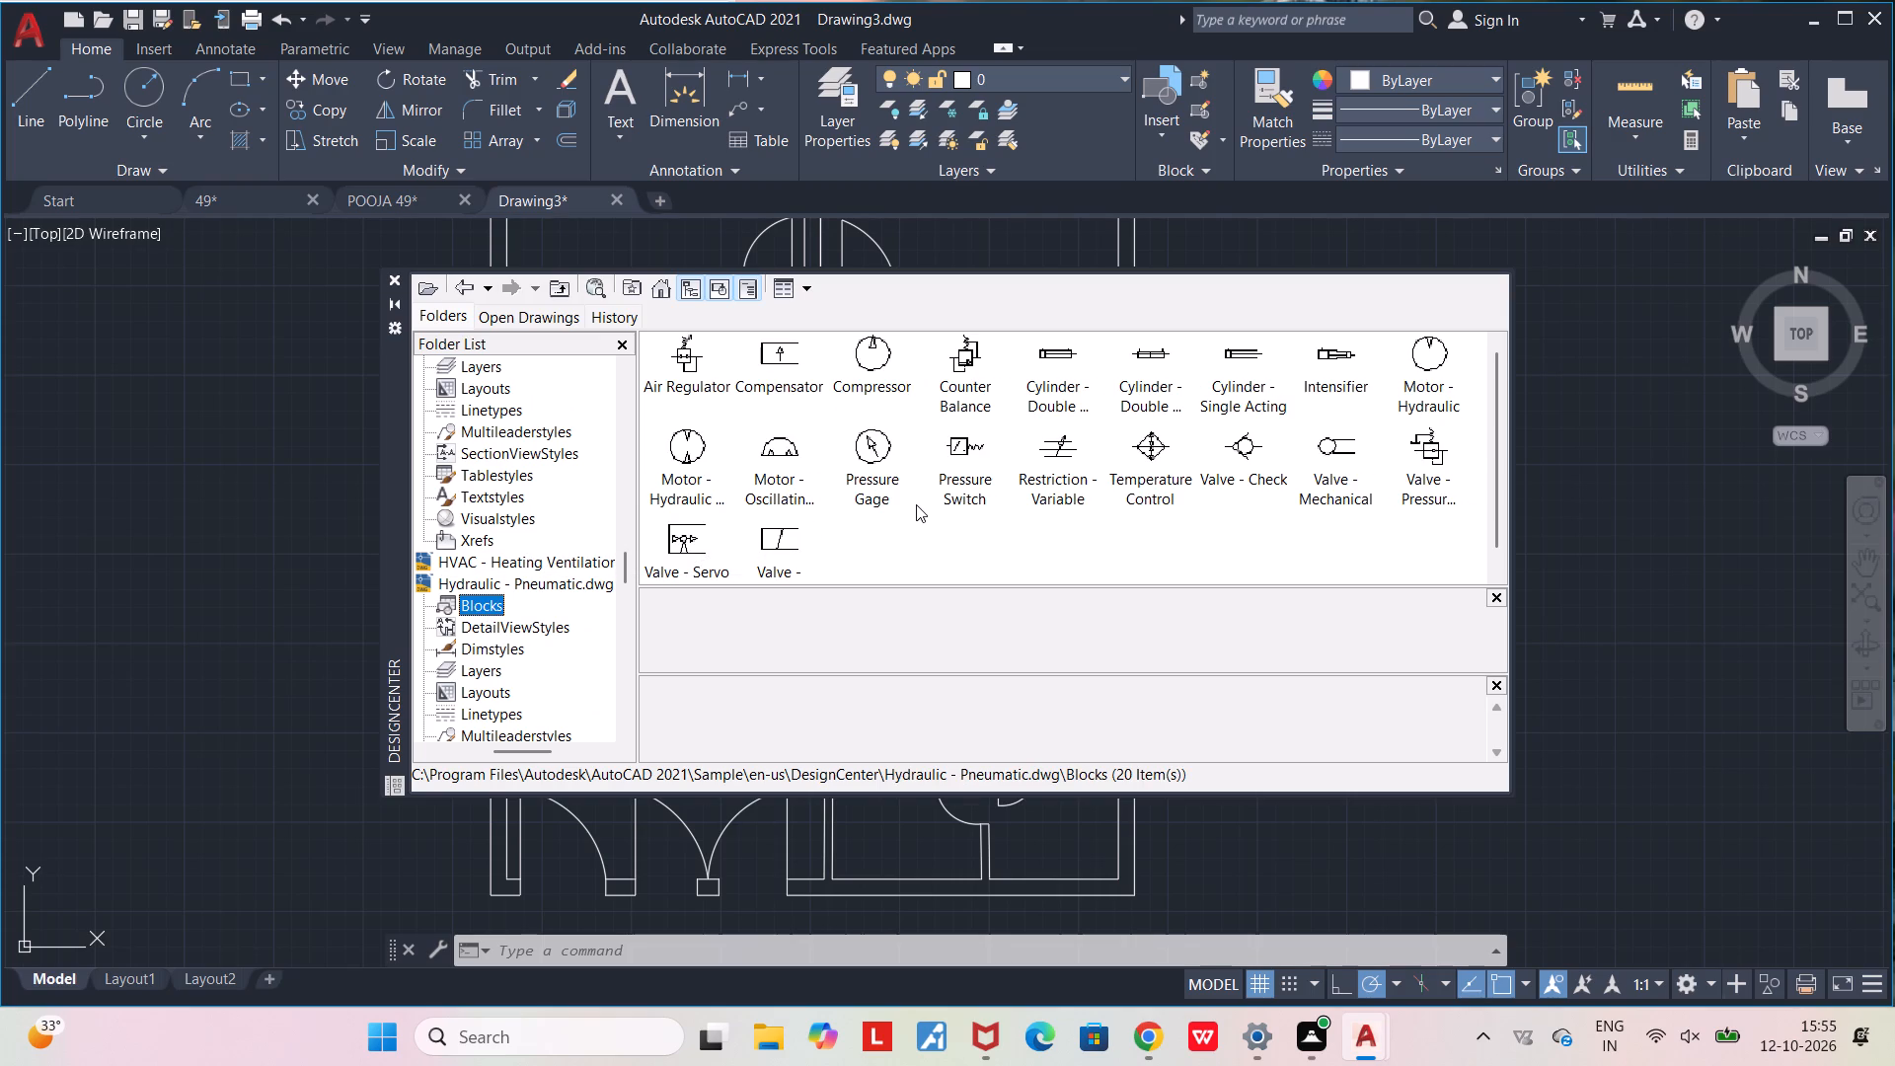
pyautogui.scroll(-3, 475, 676)
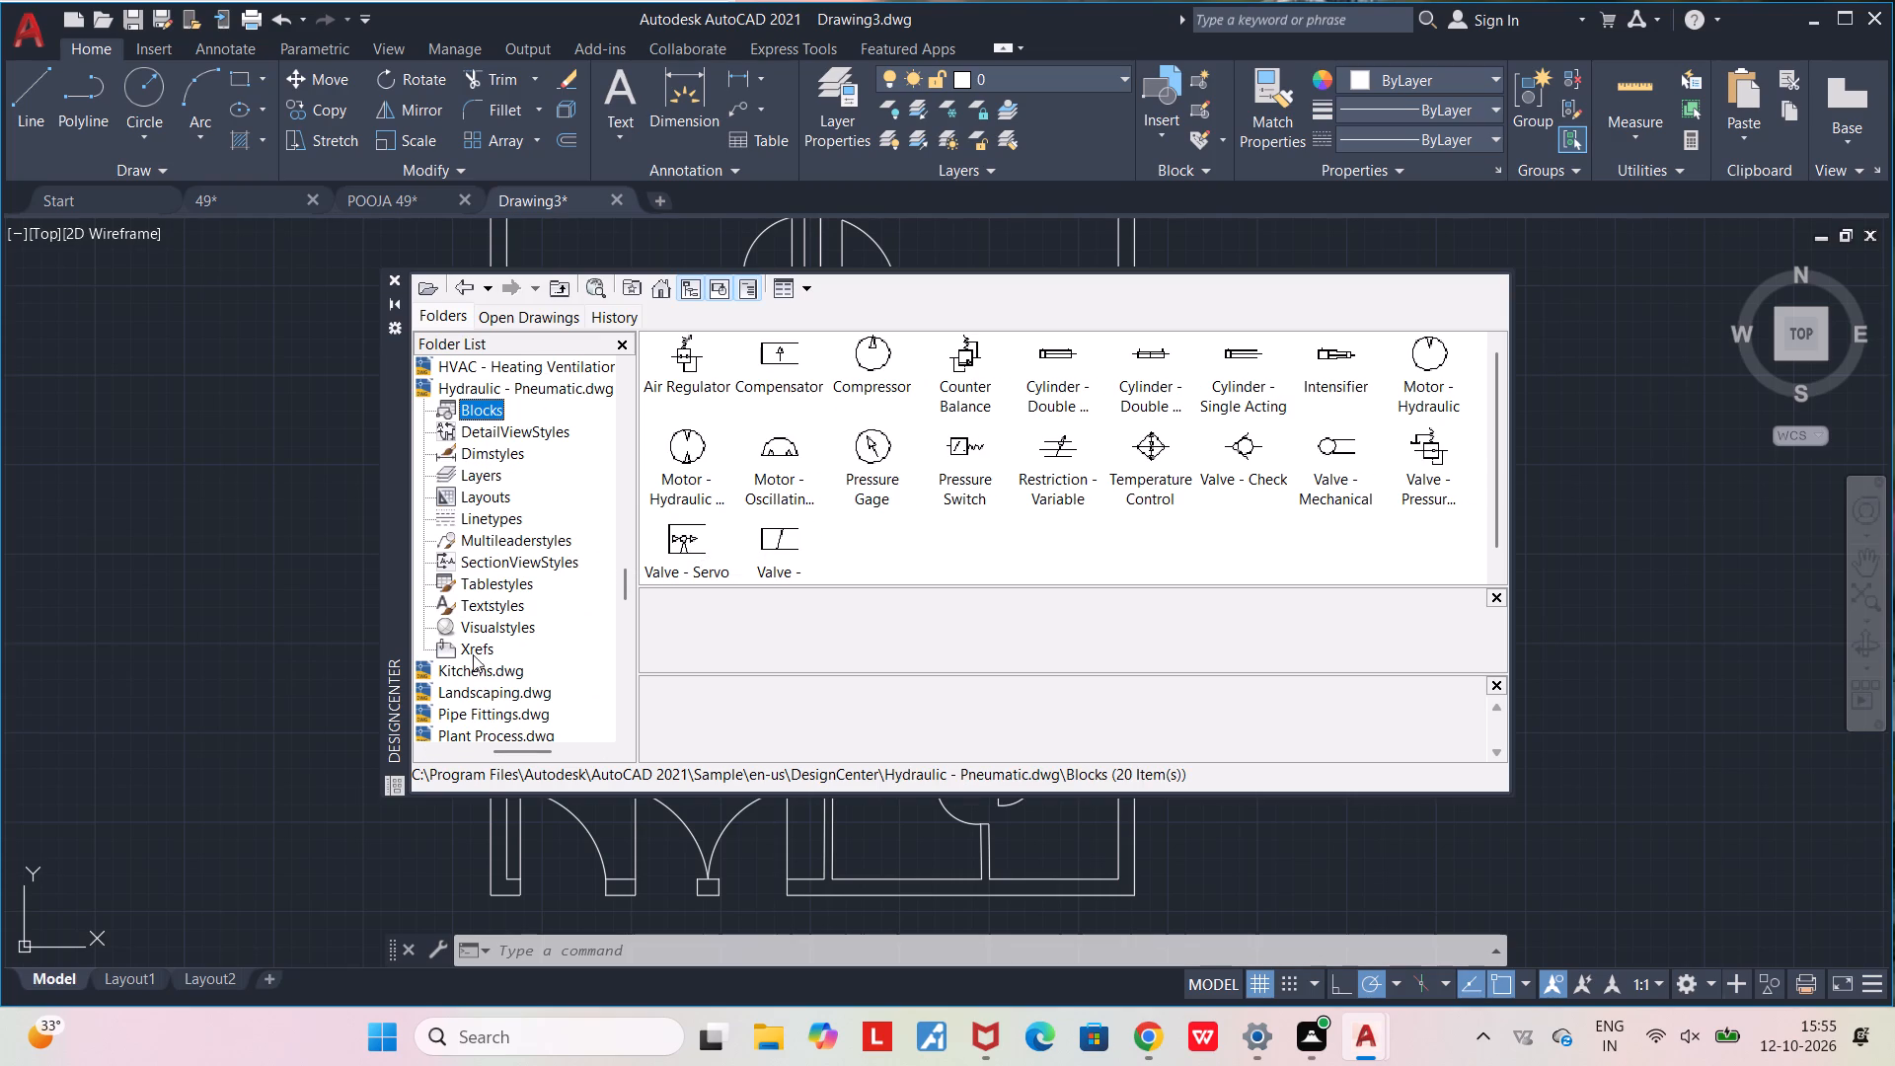
pyautogui.click(399, 281)
# Add a two-line multiline text label "BATH" / "6'X5'" in the small room at the plan's northwest corner.
pyautogui.scroll(-2, 828, 529)
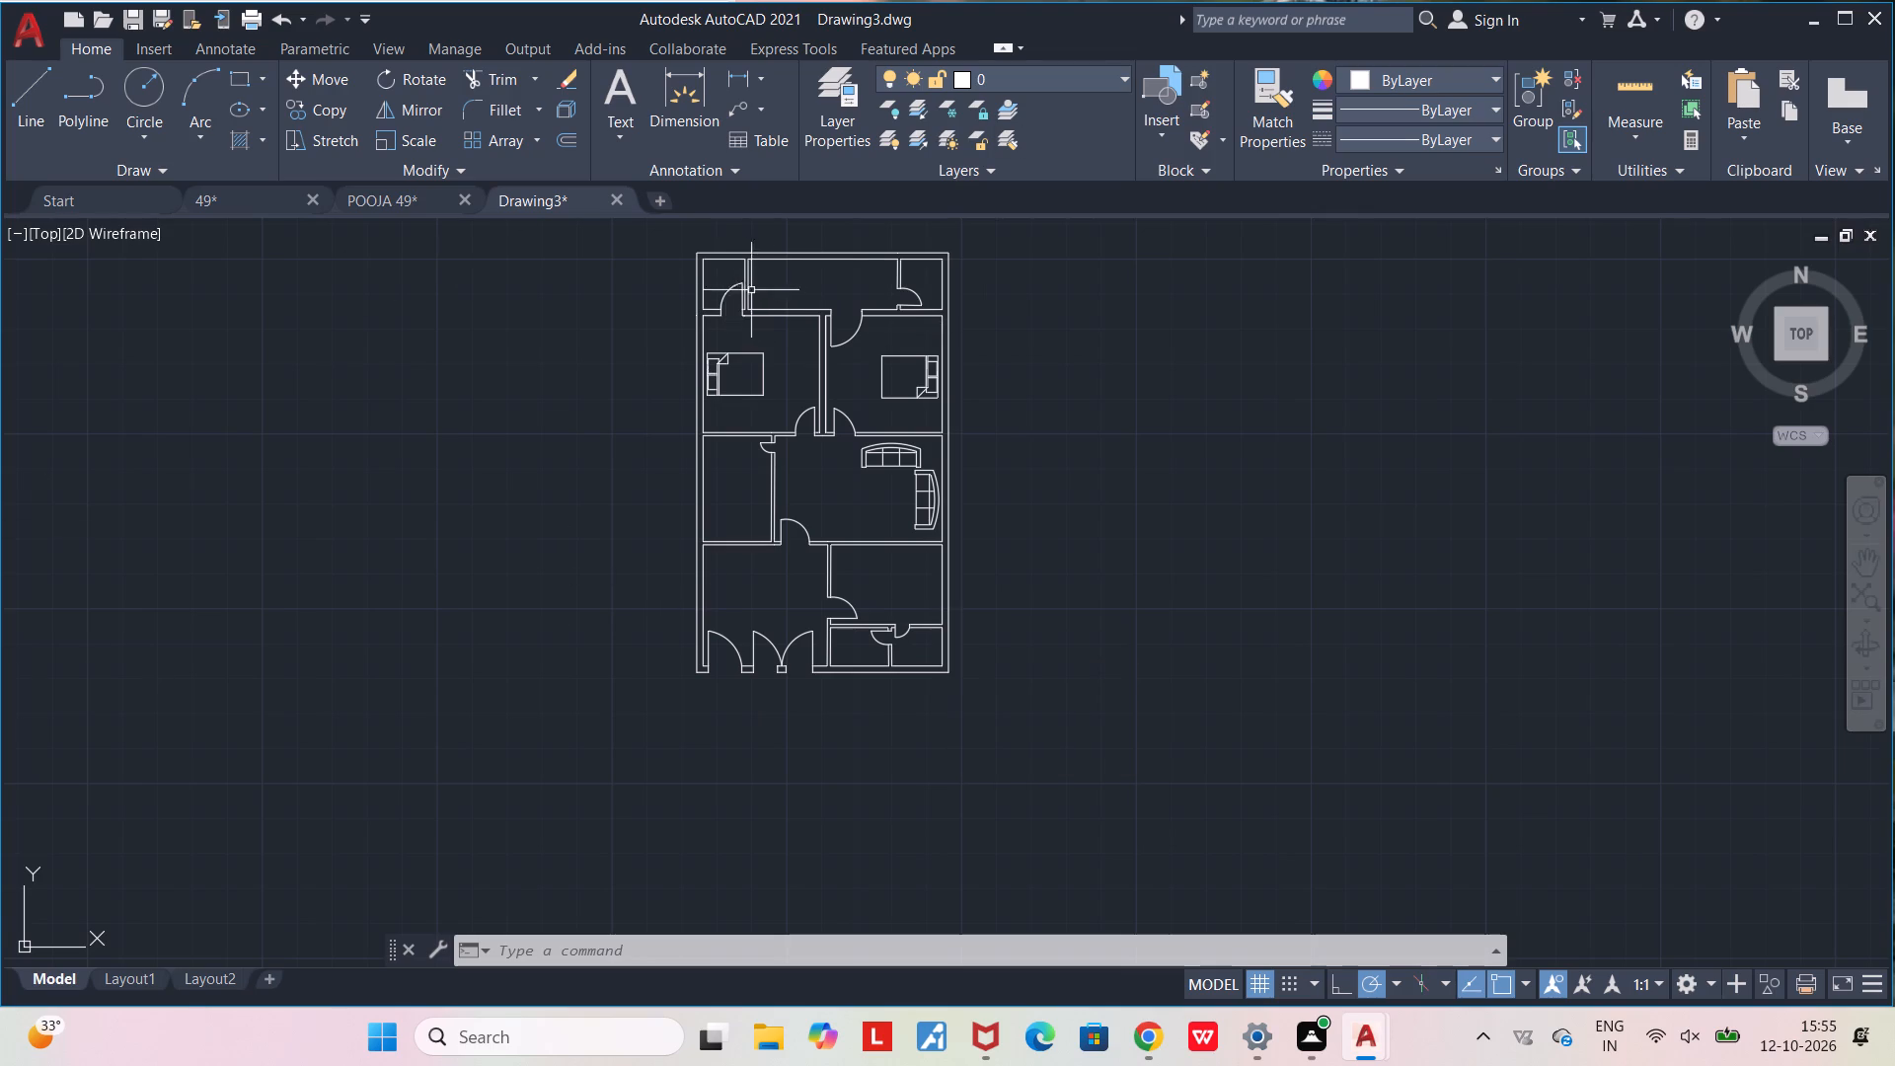
pyautogui.scroll(3, 719, 281)
pyautogui.moveTo(715, 308); pyautogui.dragTo(516, 524, button='middle')
pyautogui.scroll(1, 526, 480)
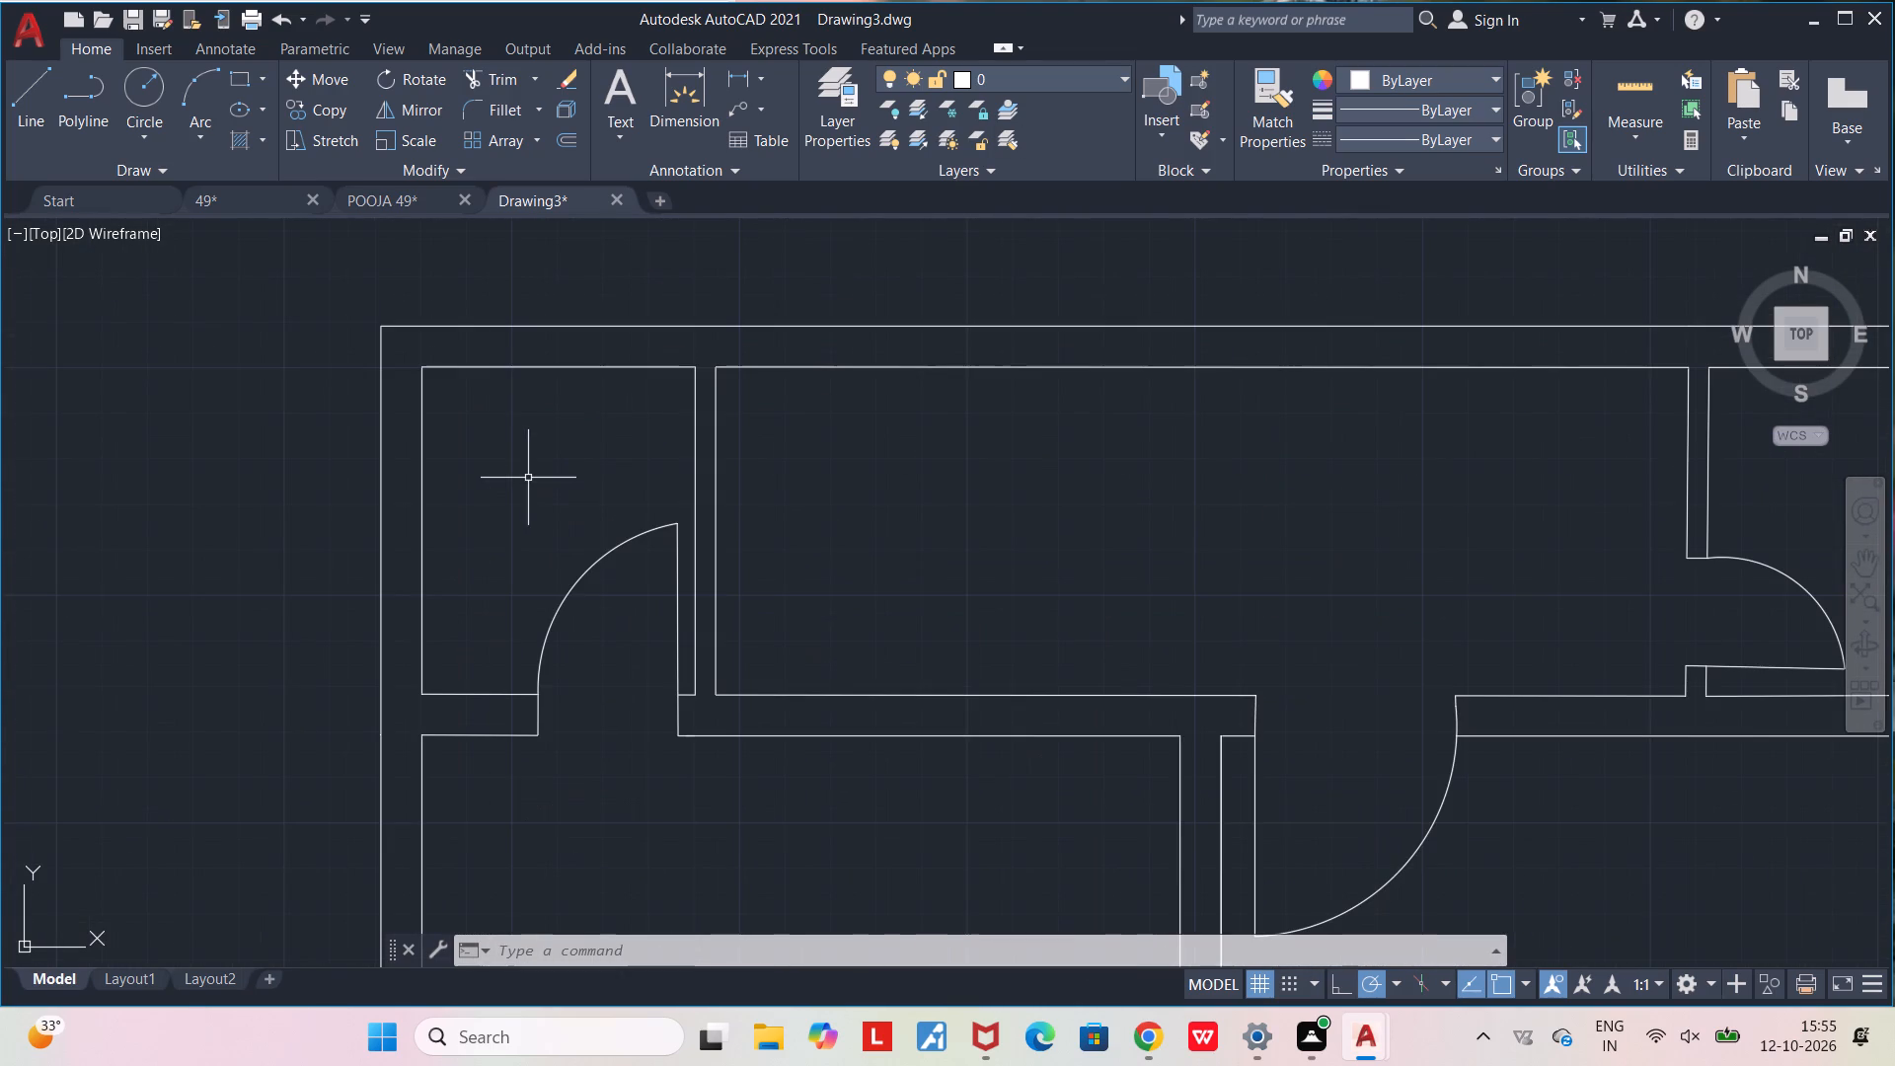
pyautogui.click(629, 87)
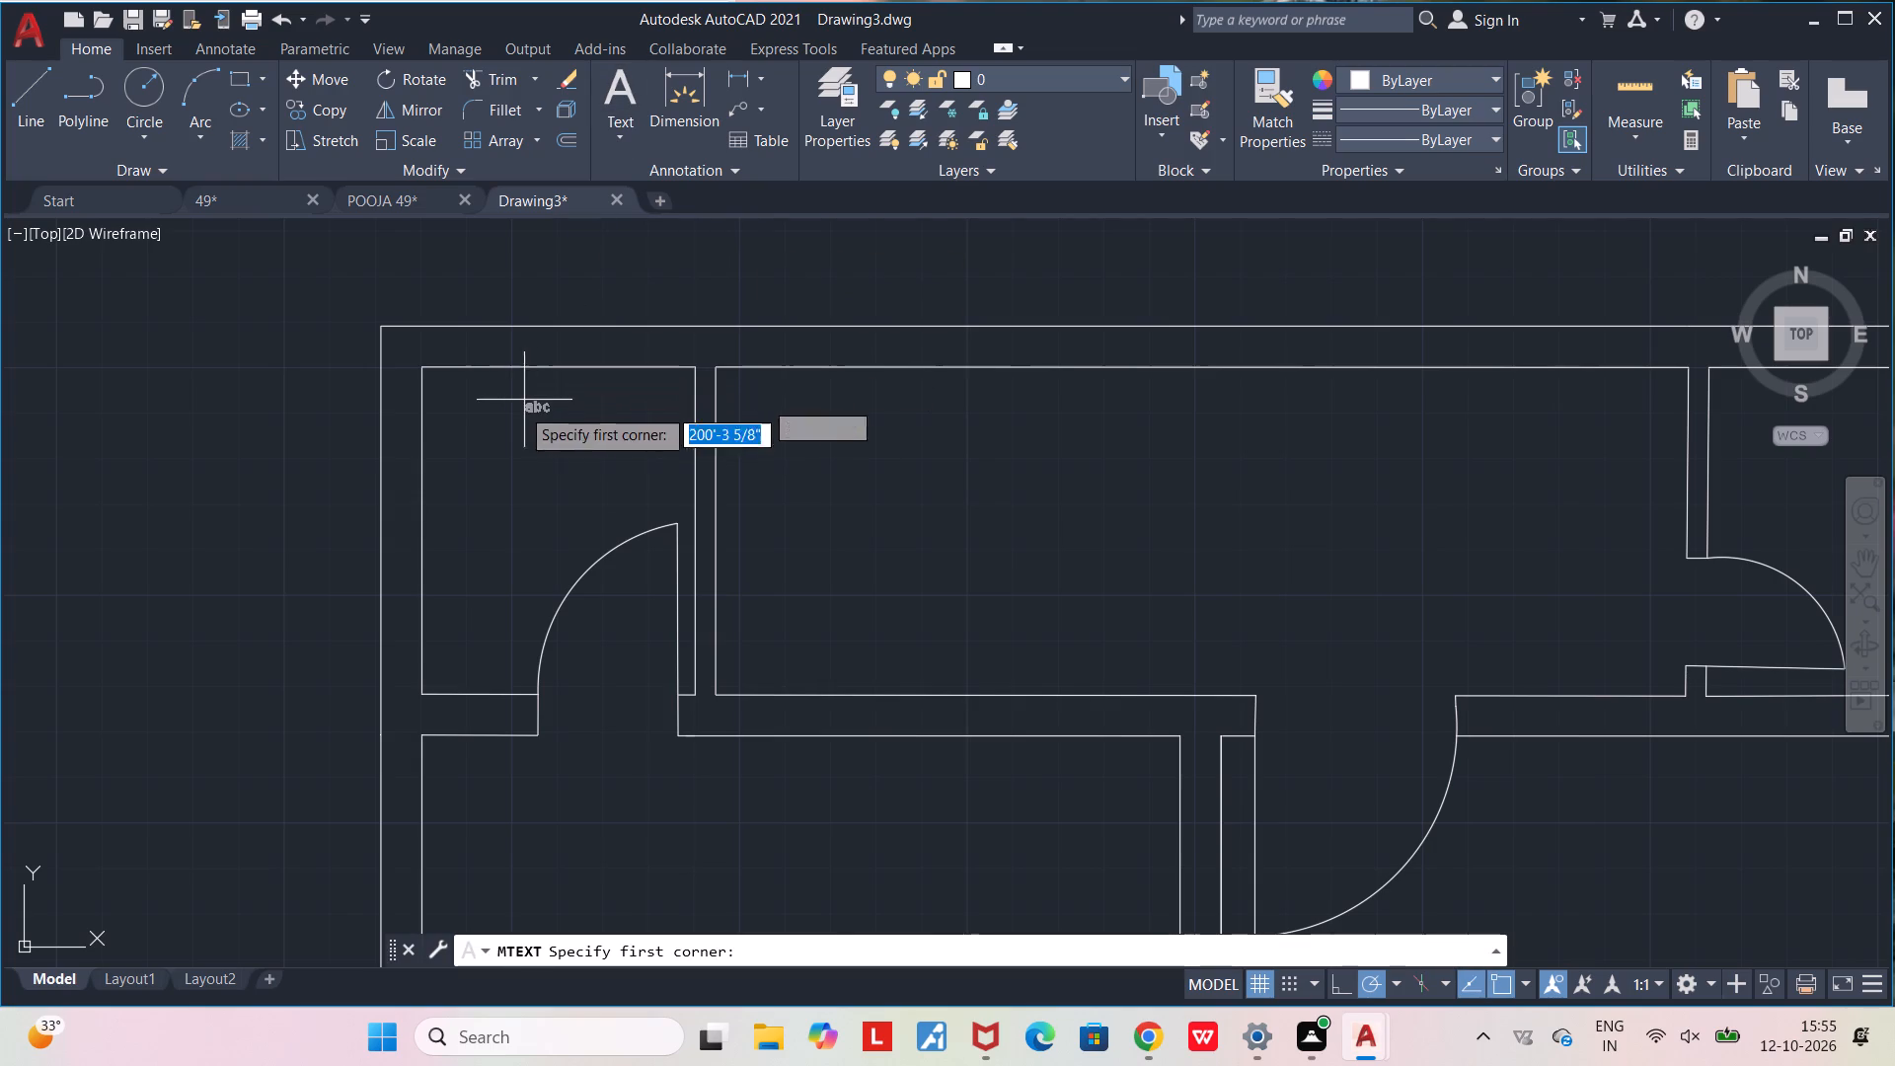
pyautogui.click(495, 423)
pyautogui.click(599, 471)
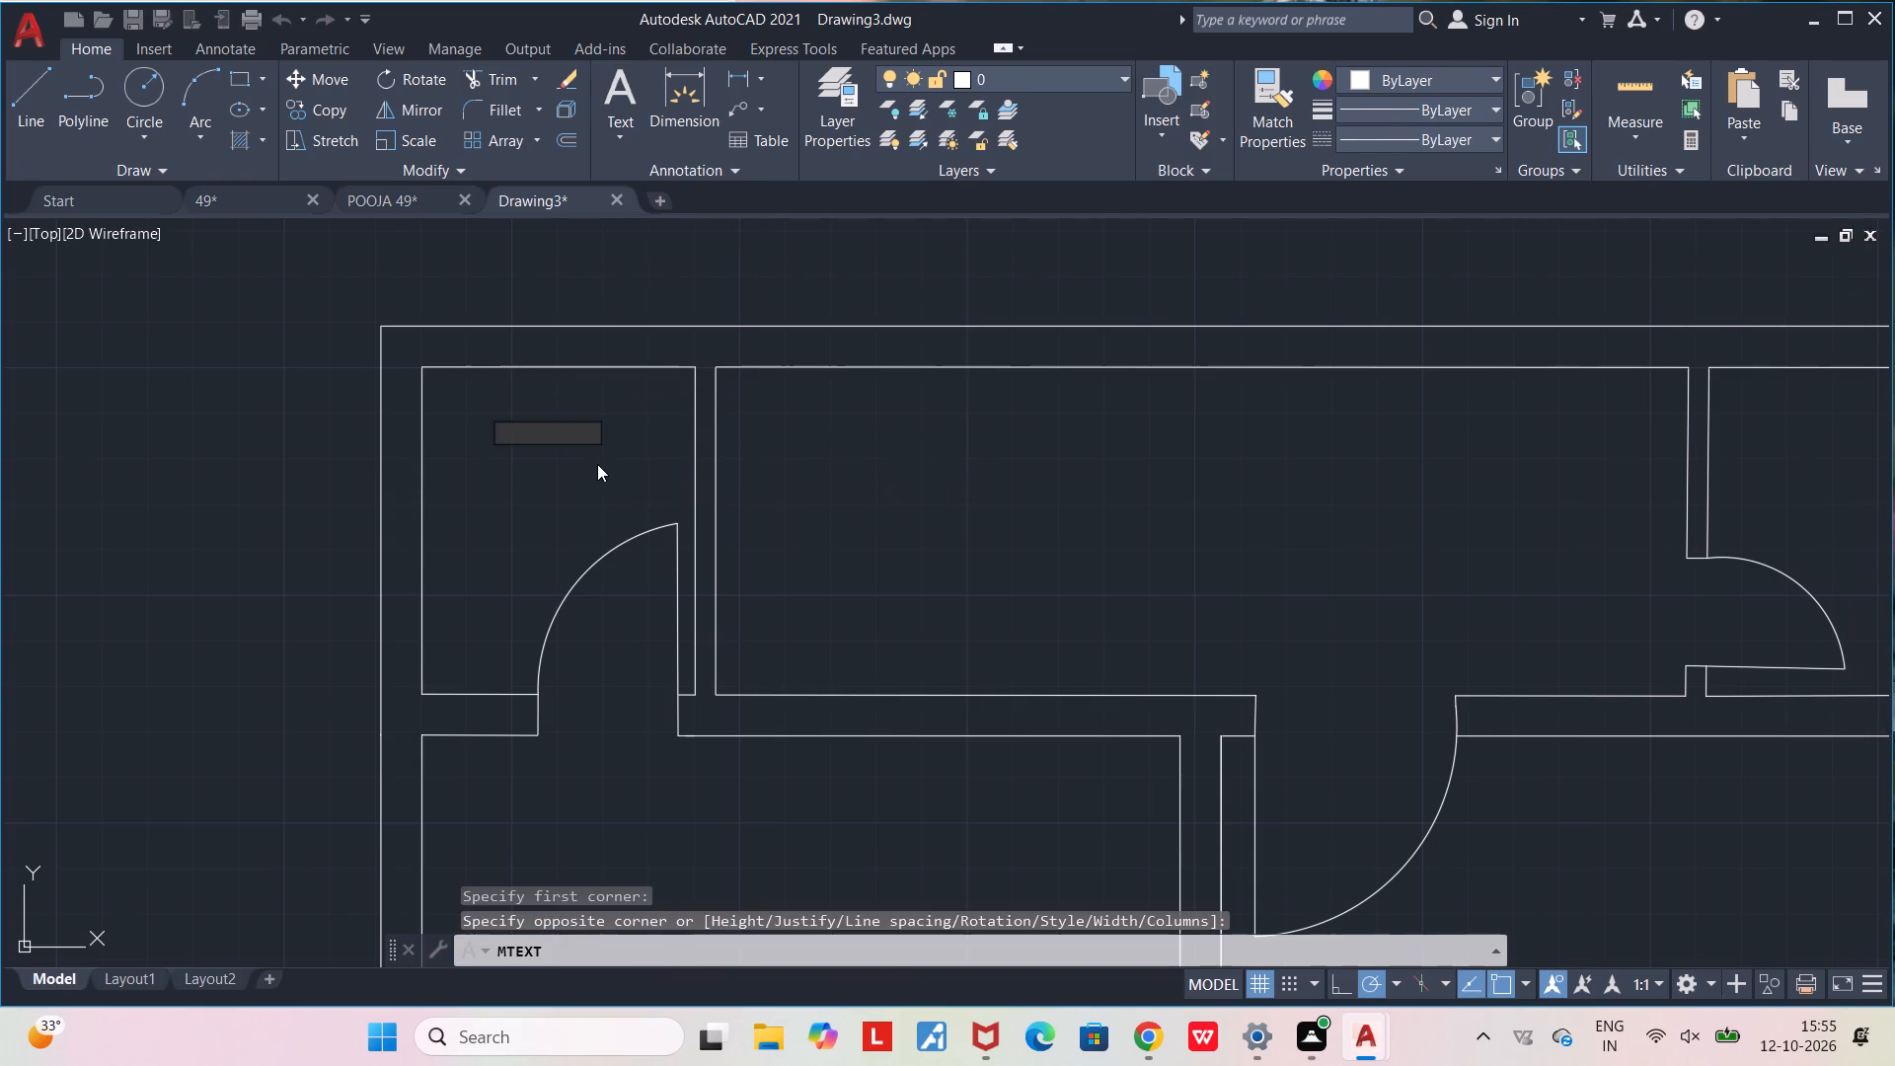
pyautogui.write('BA')
pyautogui.write('TH')
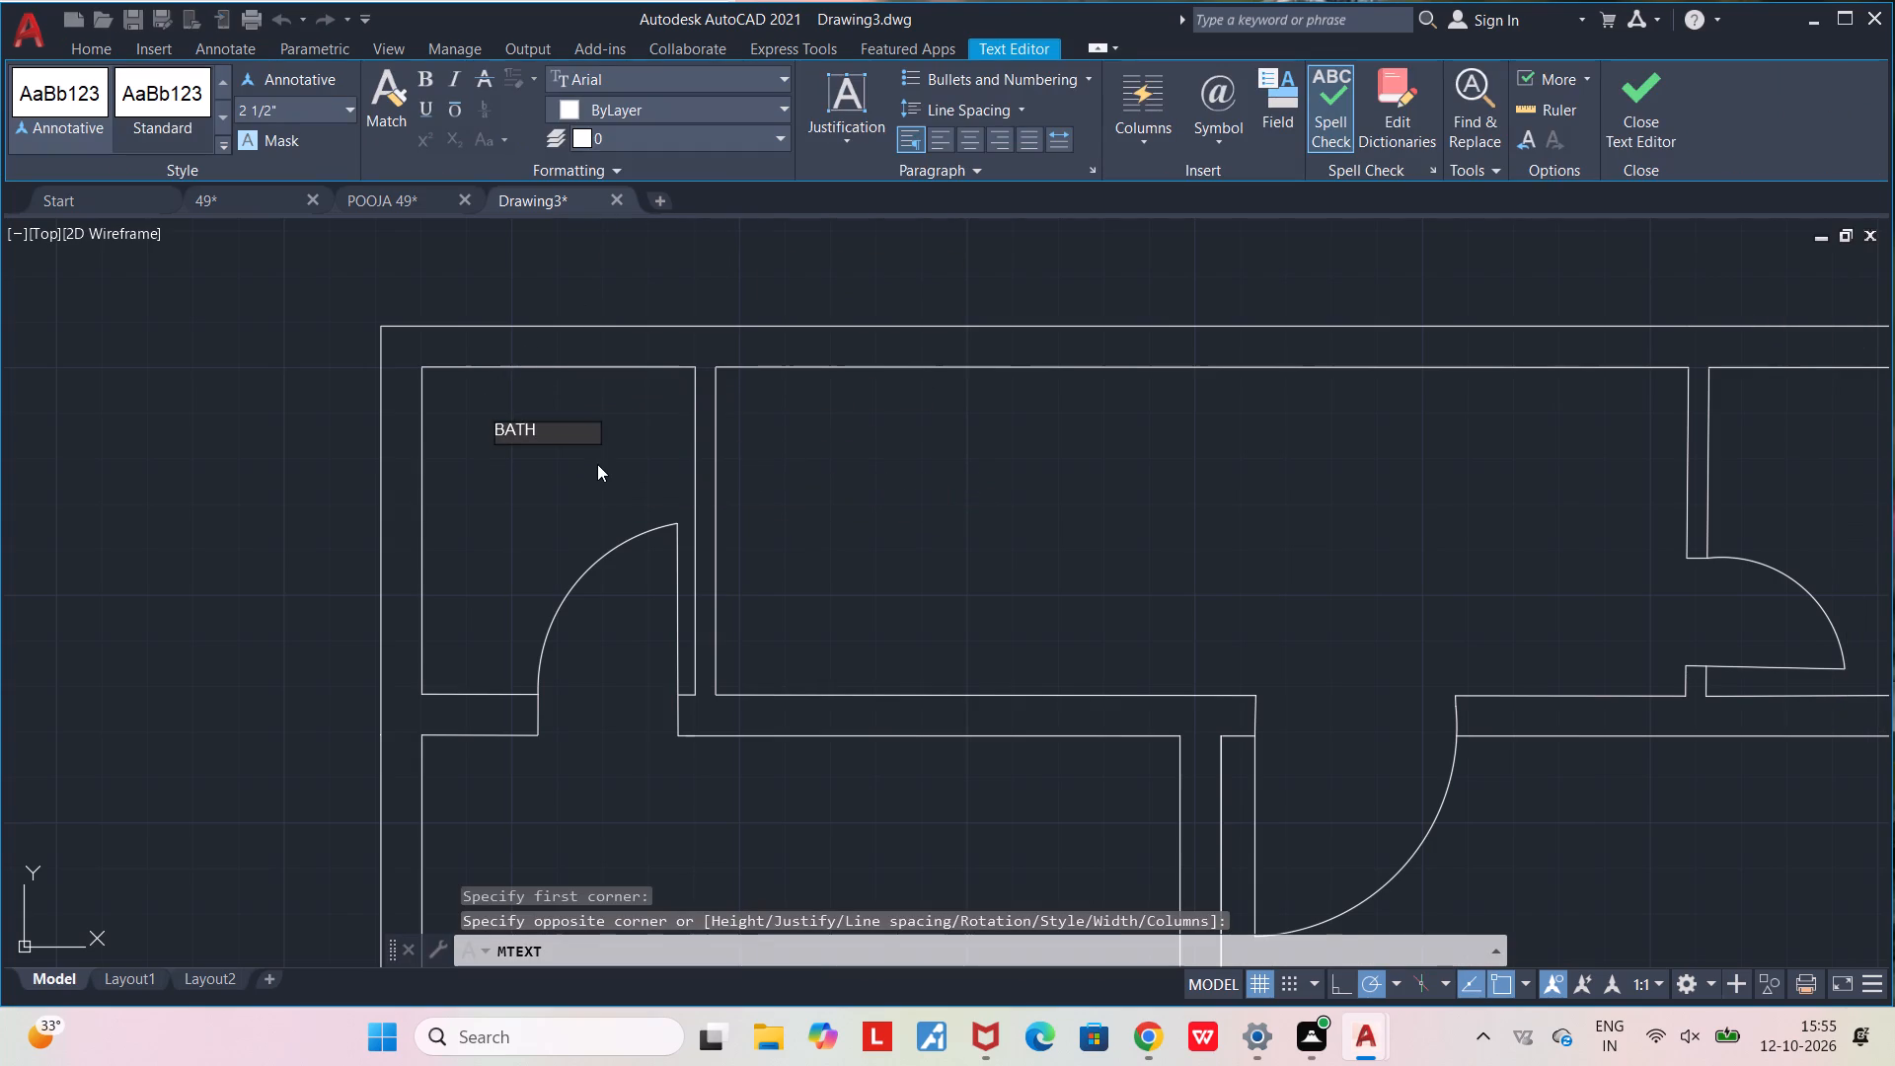
pyautogui.press('space')
pyautogui.press('Return')
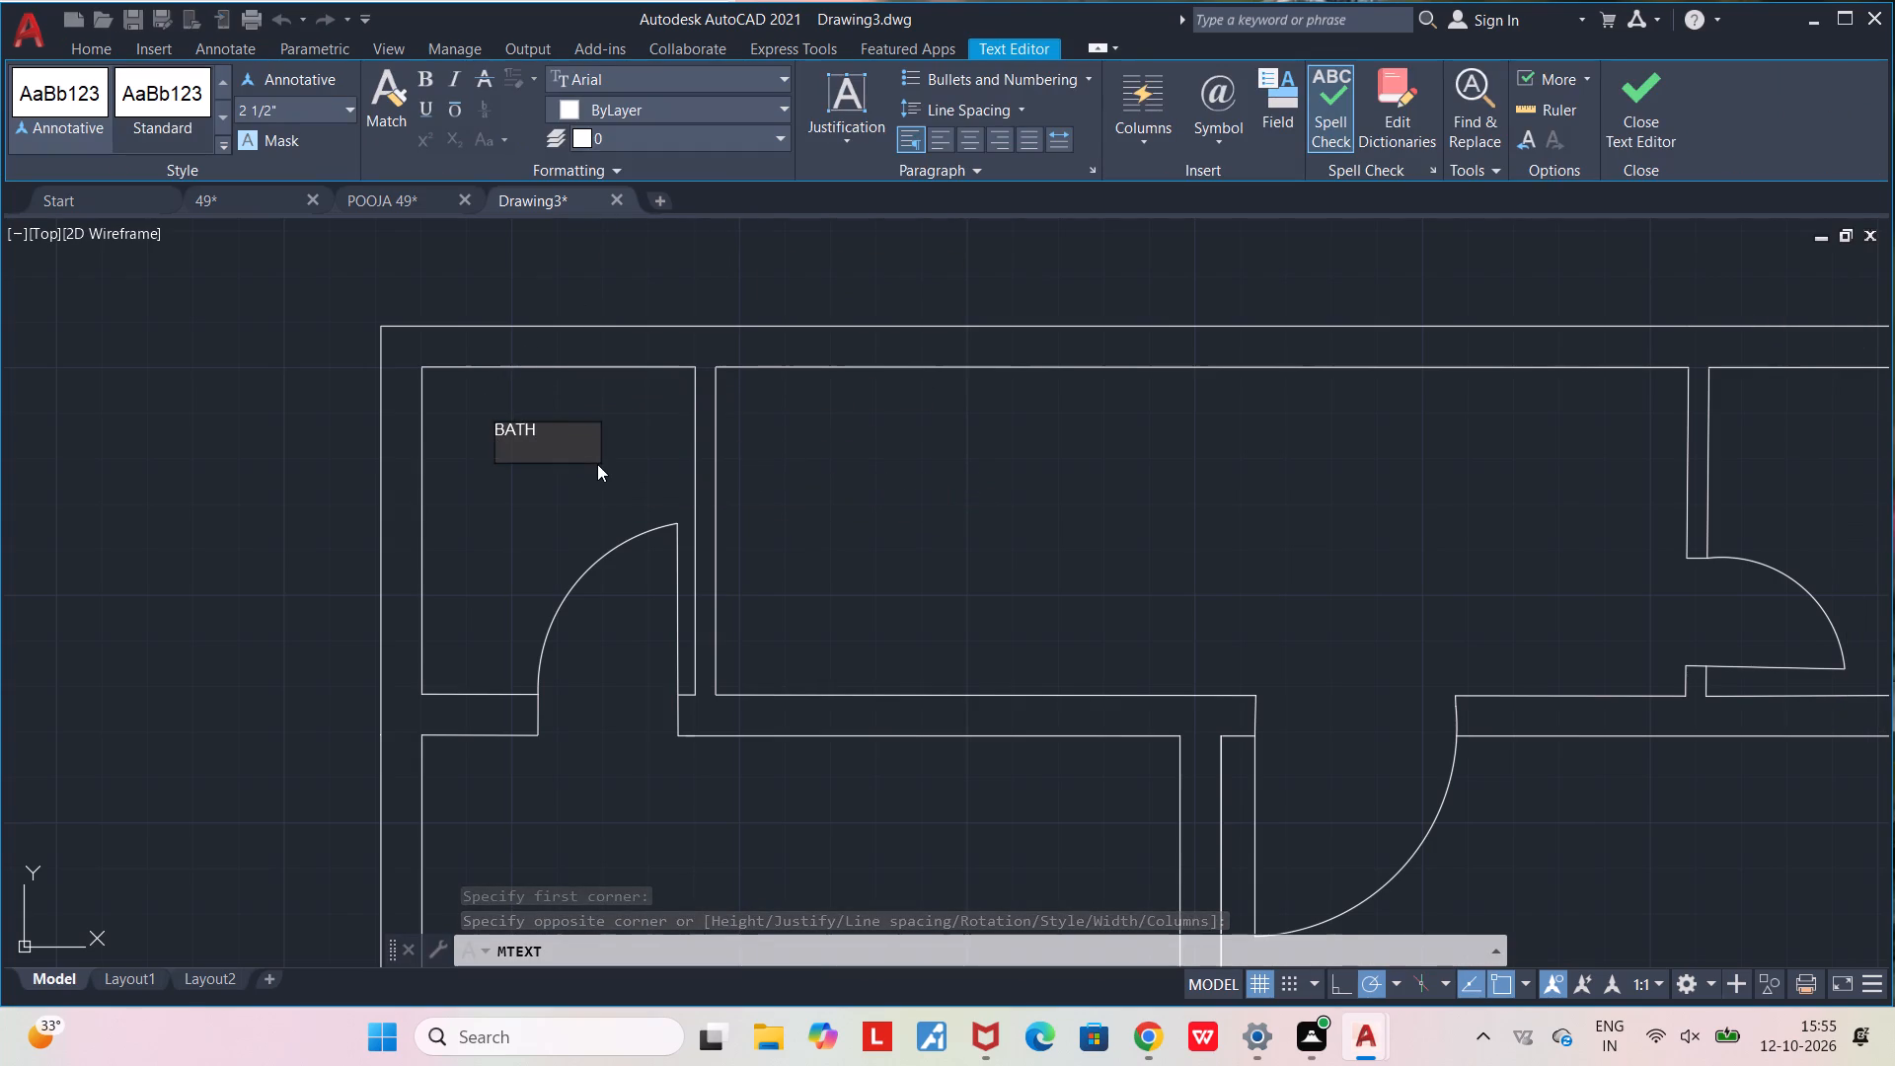
pyautogui.press('6')
pyautogui.press("'")
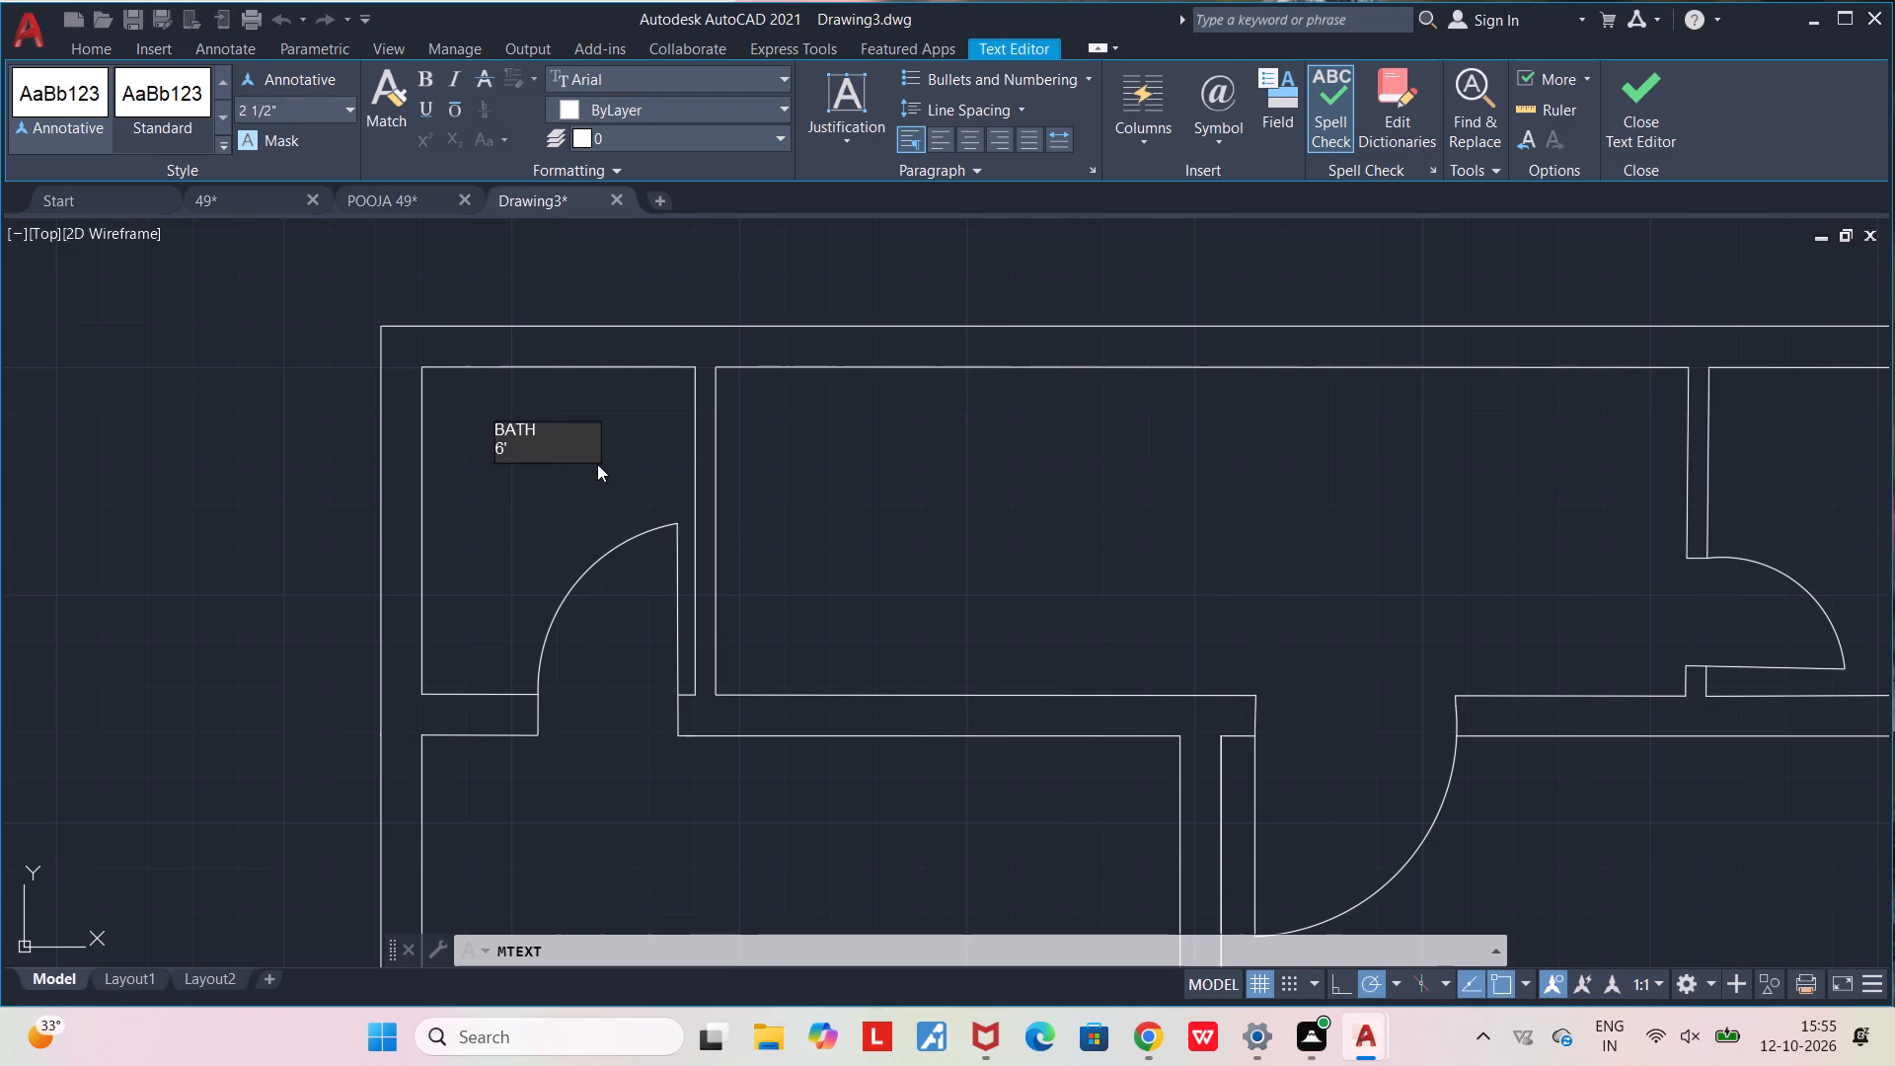
pyautogui.write("X5'")
pyautogui.click(518, 513)
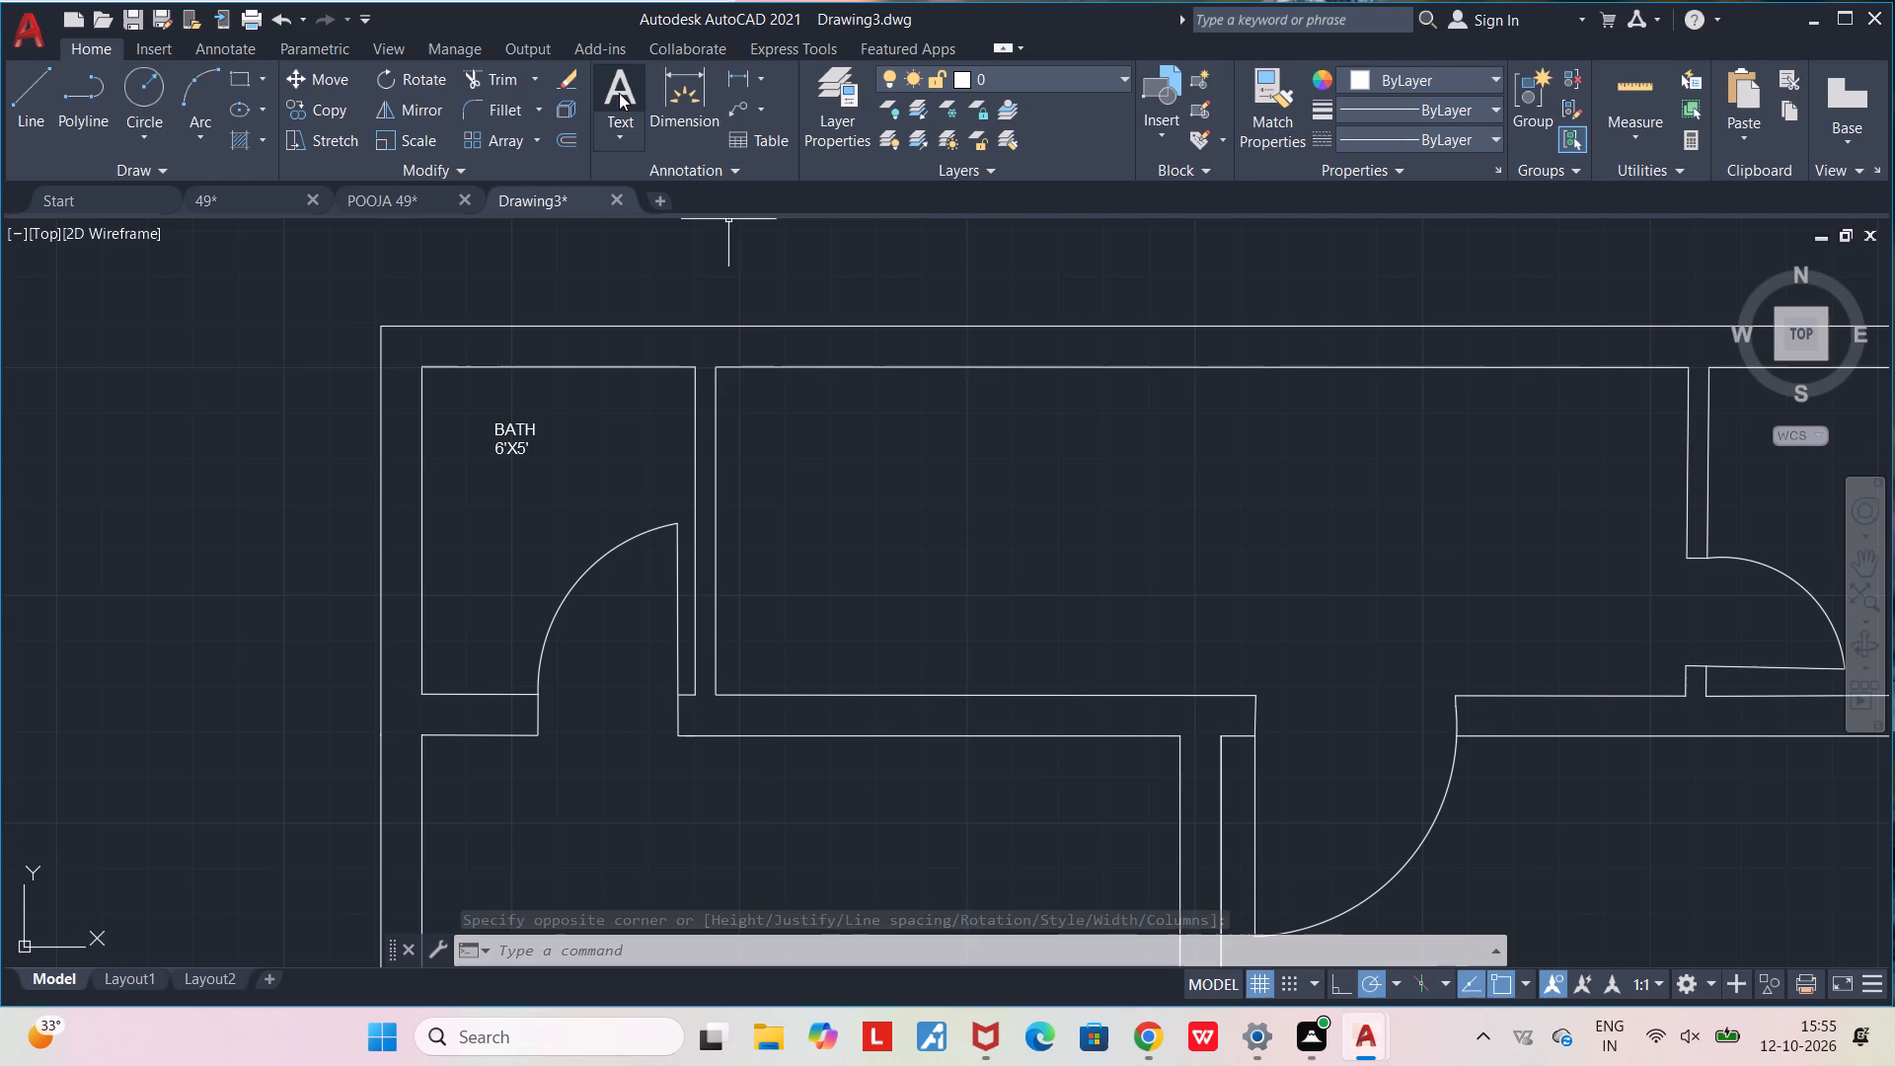
# Add the multiline text label "O.T.S 5'-5" WIDE" in the long space east of the northwest bath.
pyautogui.click(619, 93)
pyautogui.click(967, 453)
pyautogui.click(1322, 493)
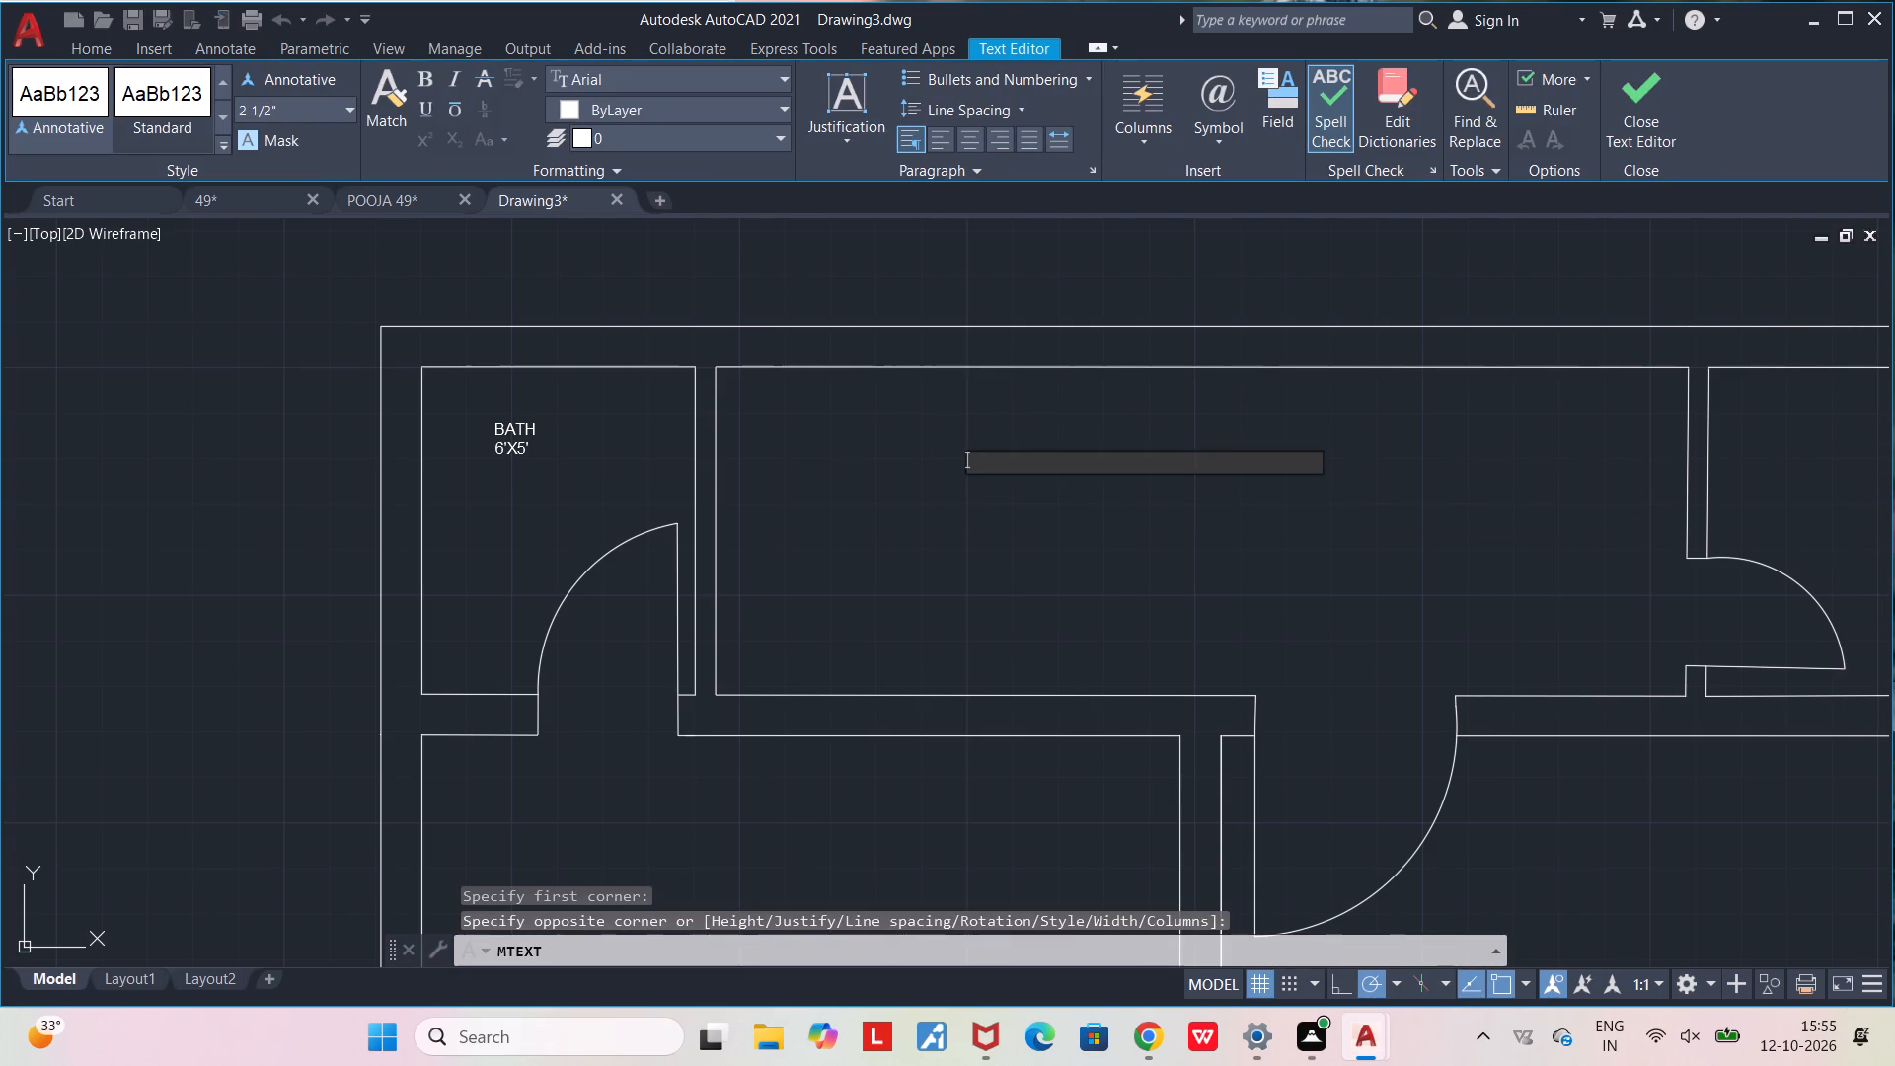
pyautogui.write('O.')
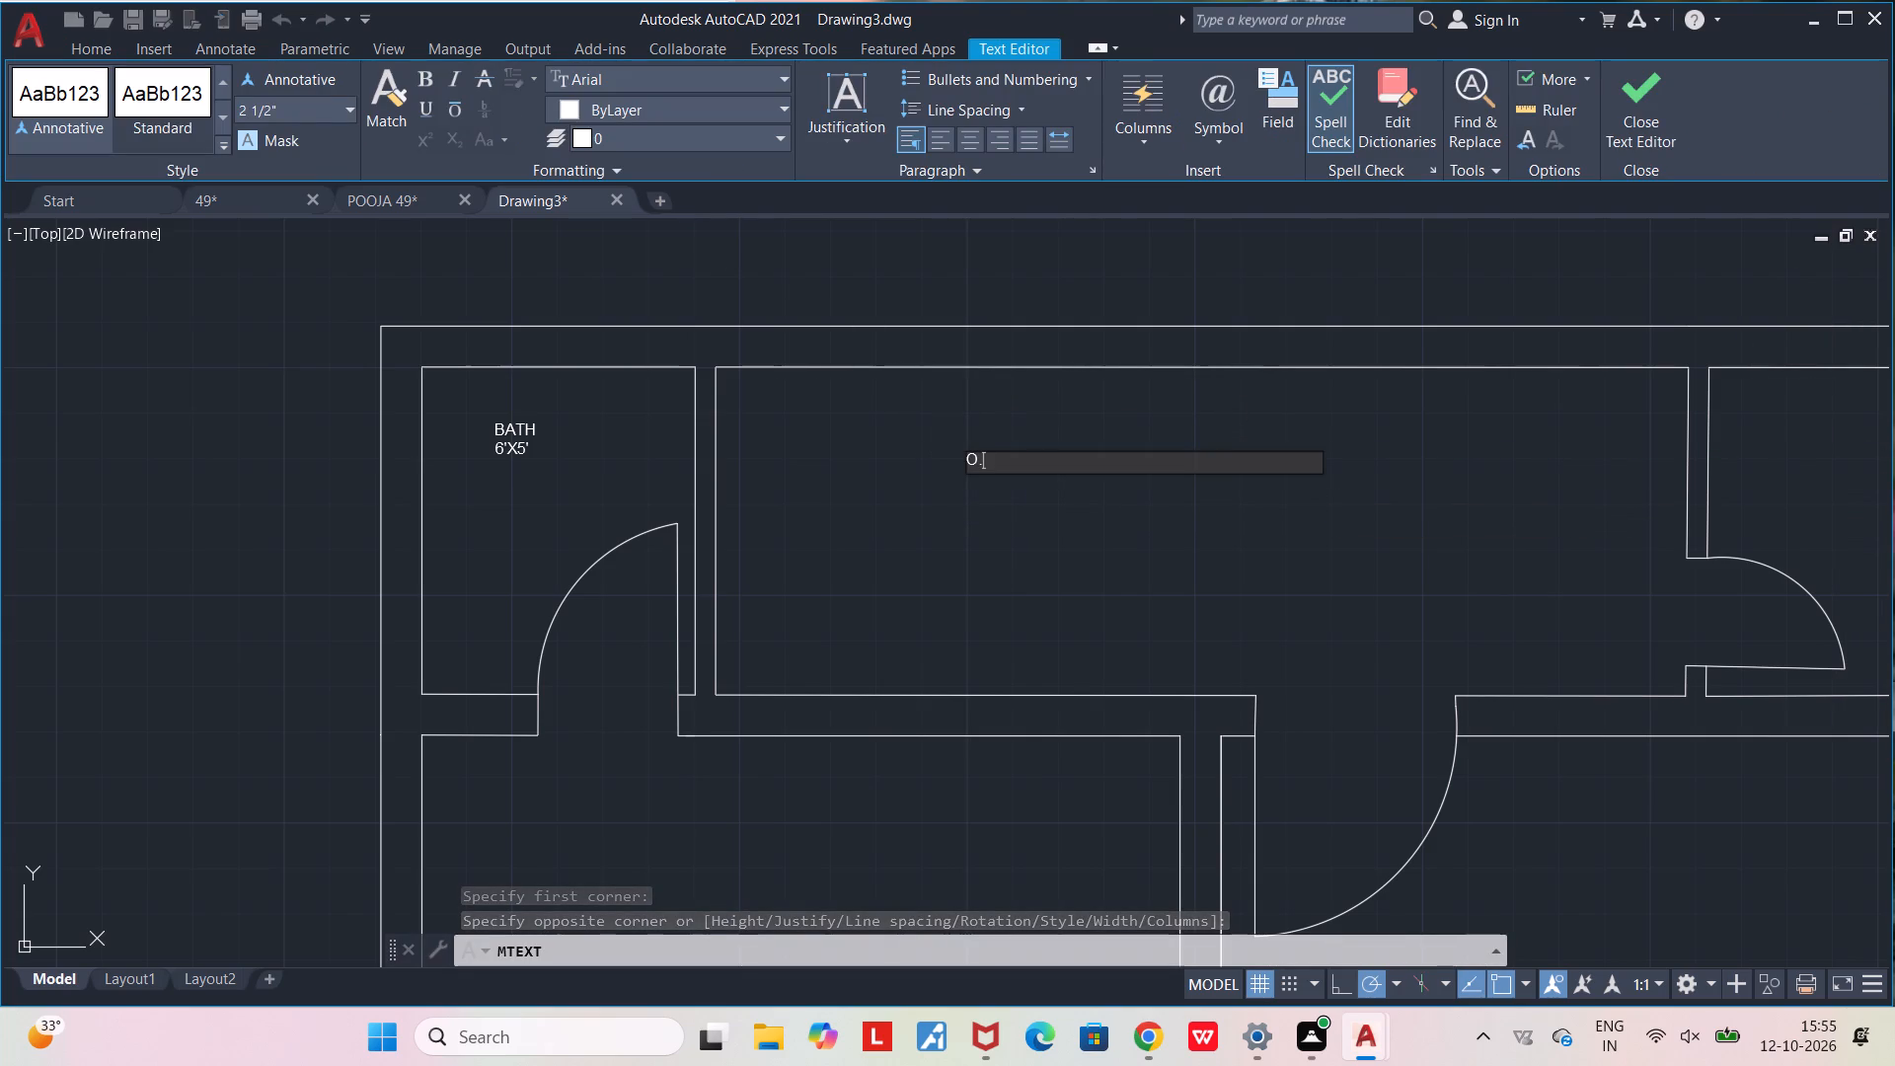
pyautogui.press('t')
pyautogui.press('space')
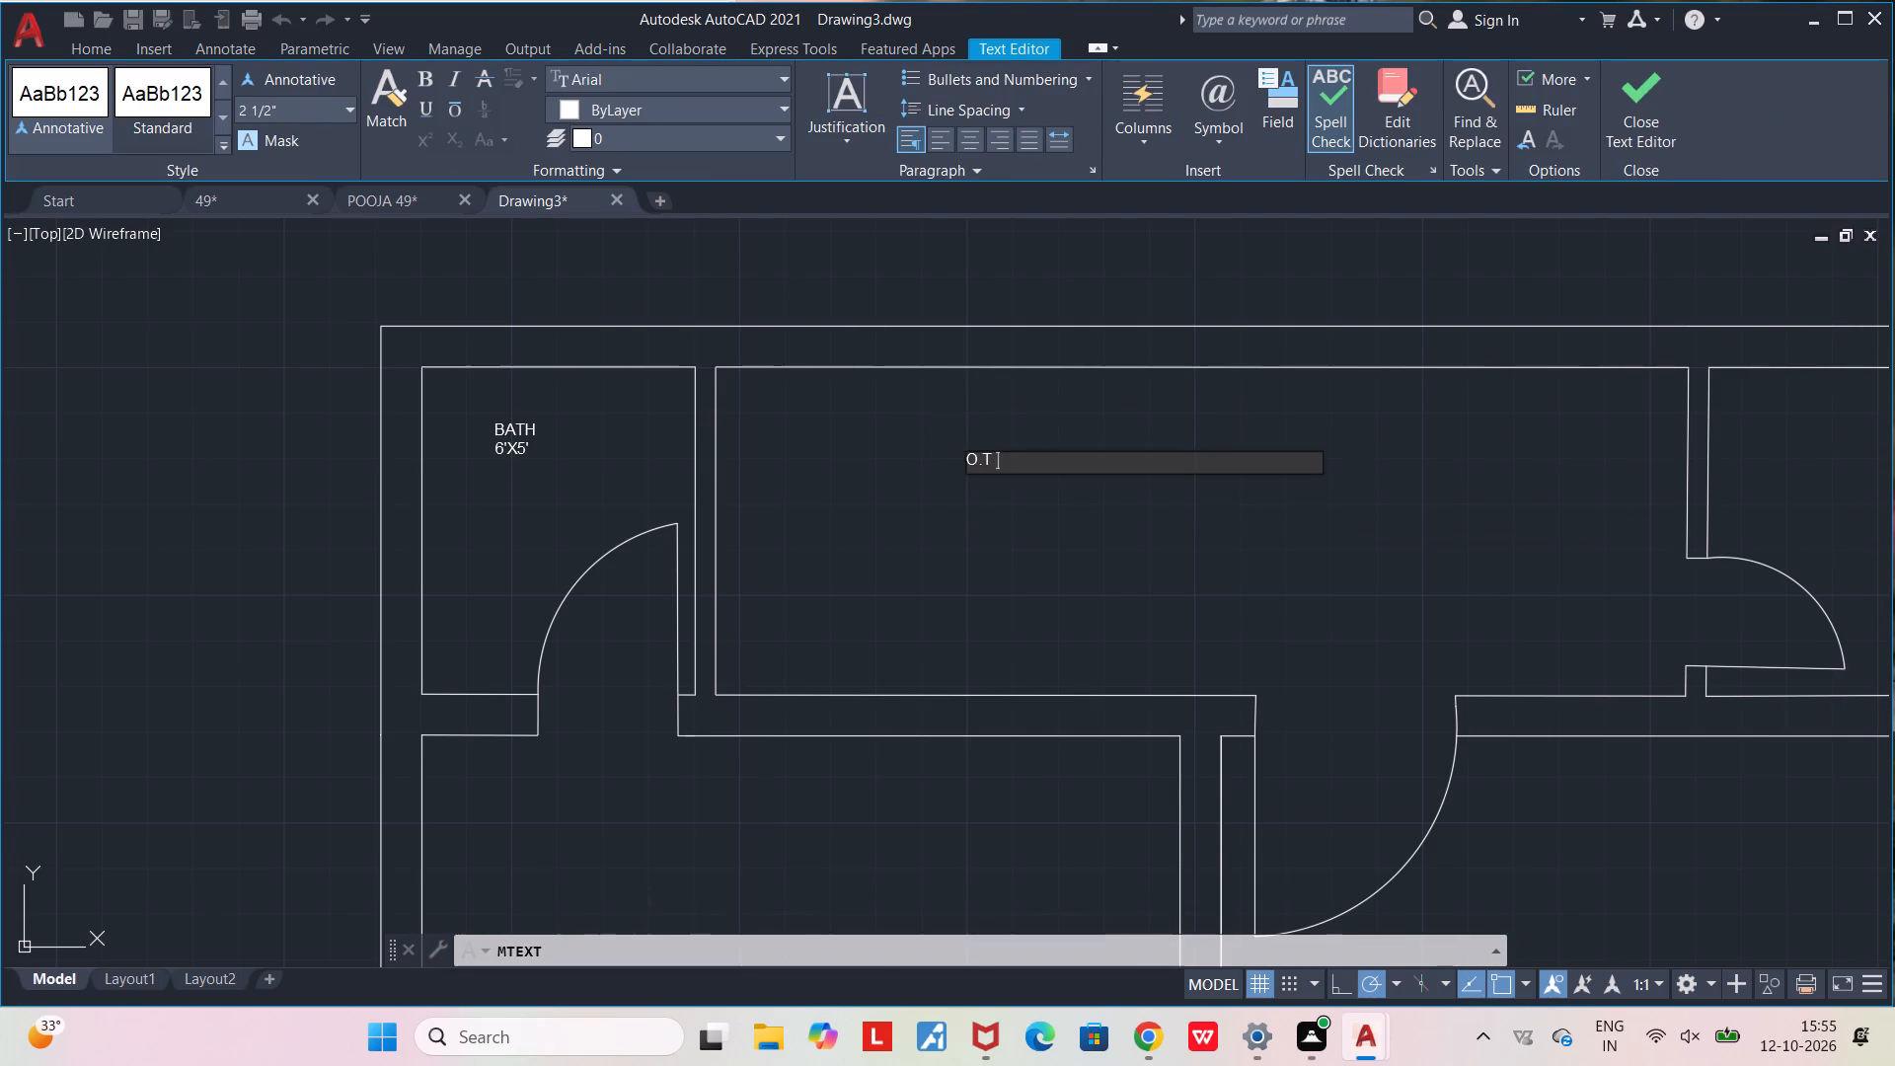
pyautogui.press('BackSpace')
pyautogui.press('.')
pyautogui.press('s')
pyautogui.press('space')
pyautogui.press('5')
pyautogui.press("'")
pyautogui.press('-')
pyautogui.press('5')
pyautogui.hotkey('shift', '"')
pyautogui.press('space')
pyautogui.write('WIDE')
pyautogui.press('space')
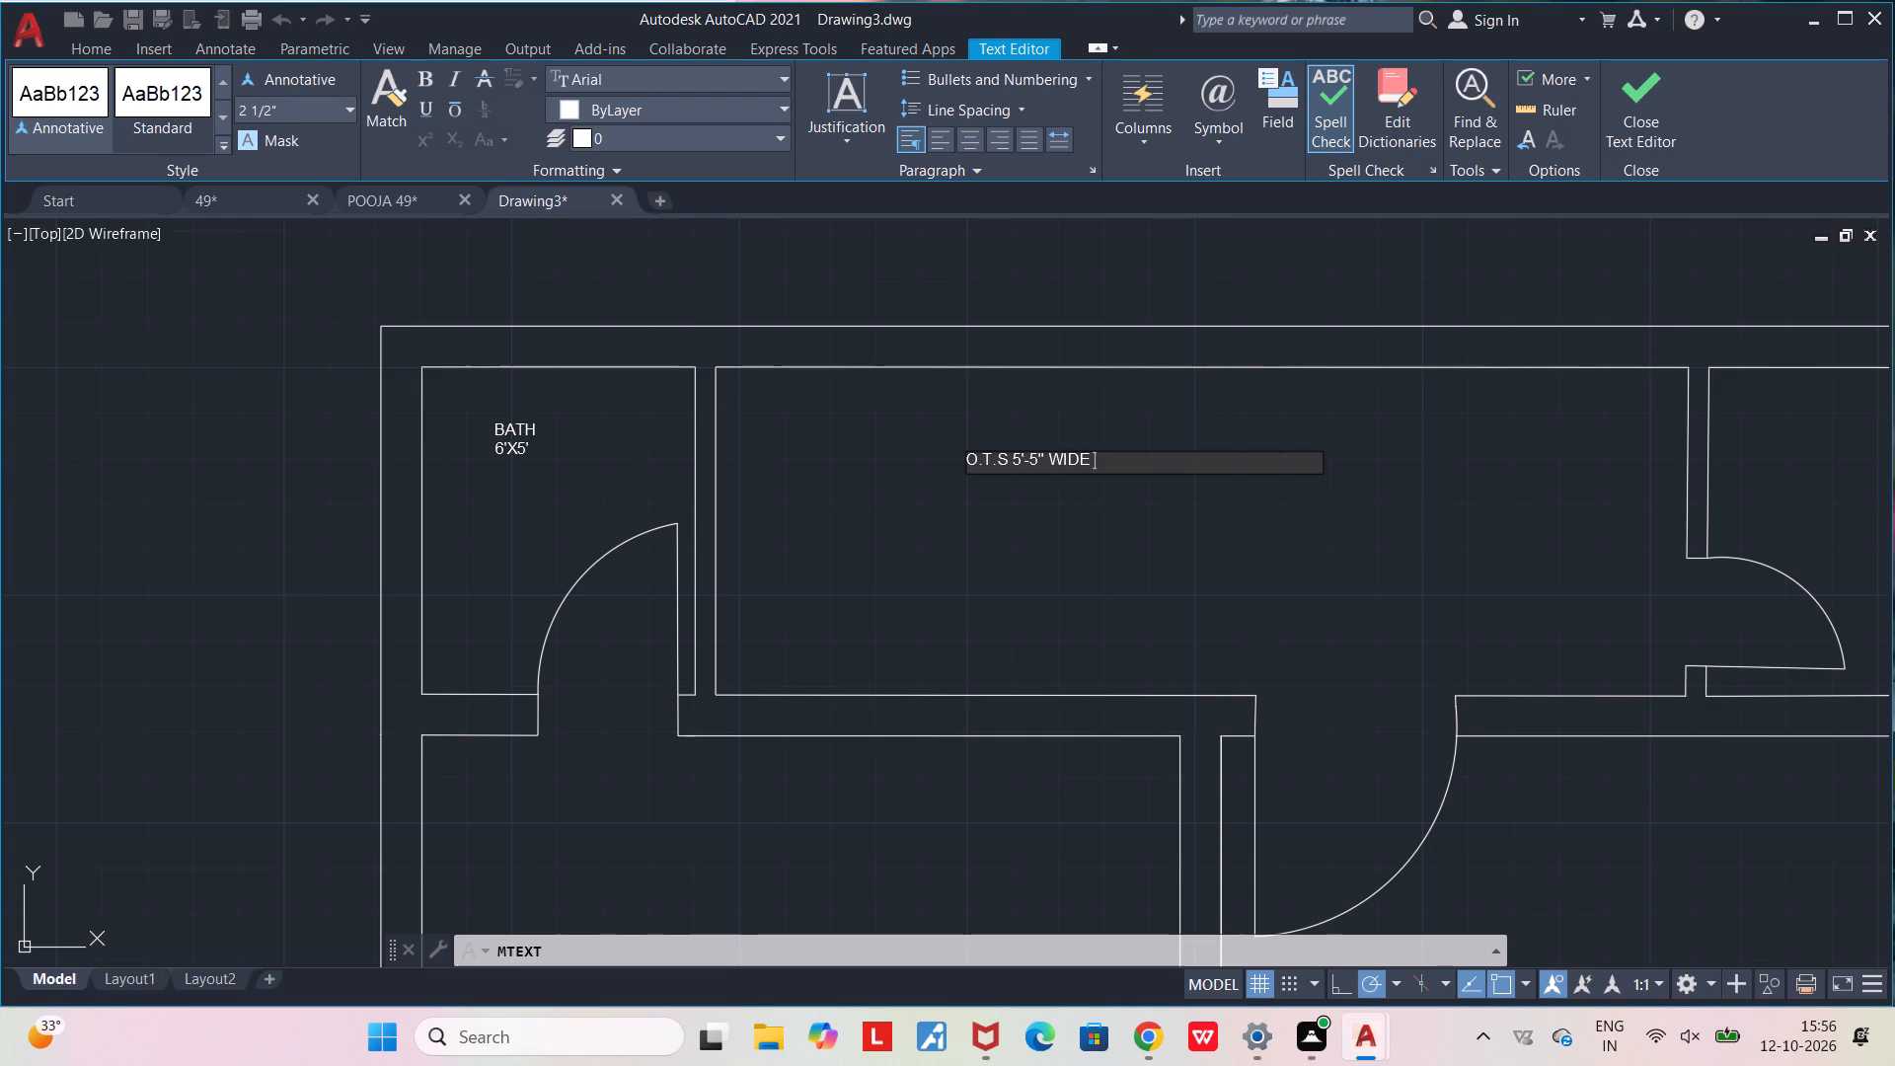
pyautogui.click(988, 539)
# Move the O.T.S label east and slightly north so it sits nearer the middle of its space.
pyautogui.moveTo(1123, 505); pyautogui.dragTo(710, 525, button='middle')
pyautogui.scroll(-1, 710, 525)
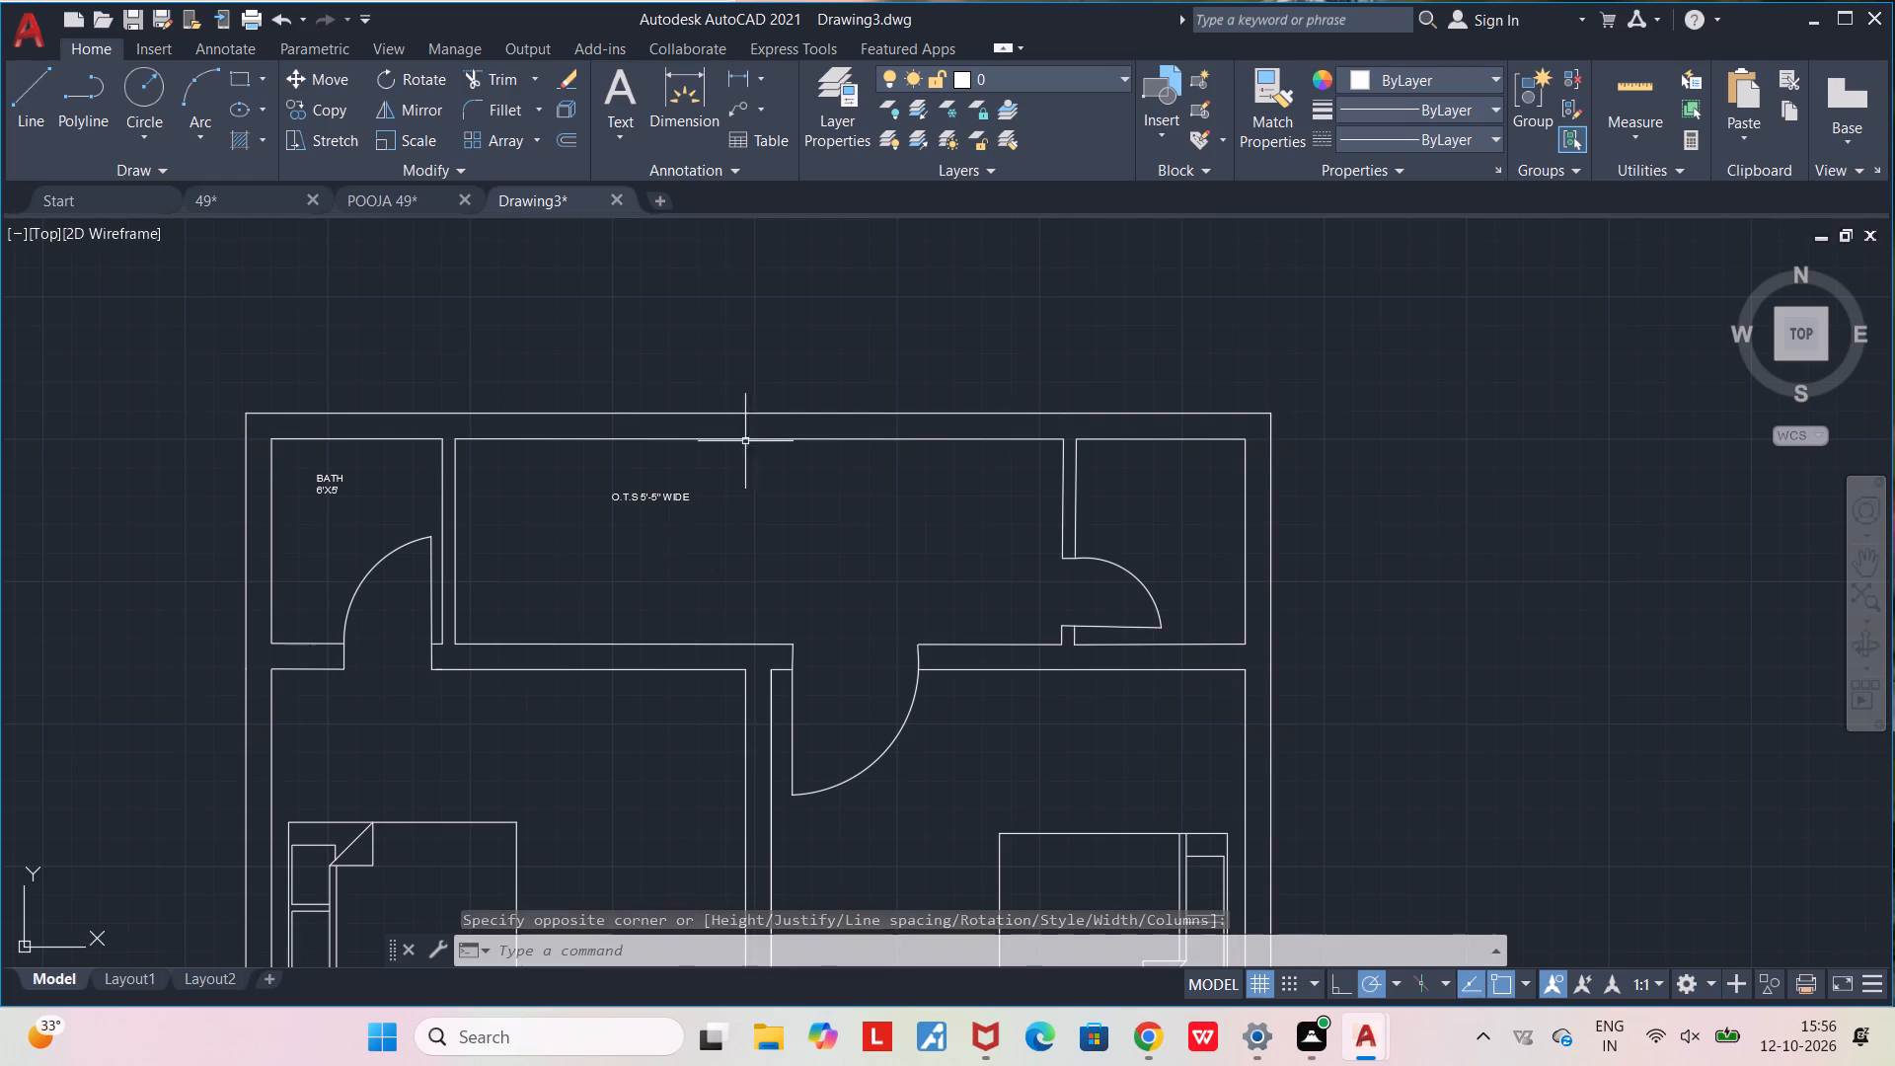
pyautogui.click(676, 490)
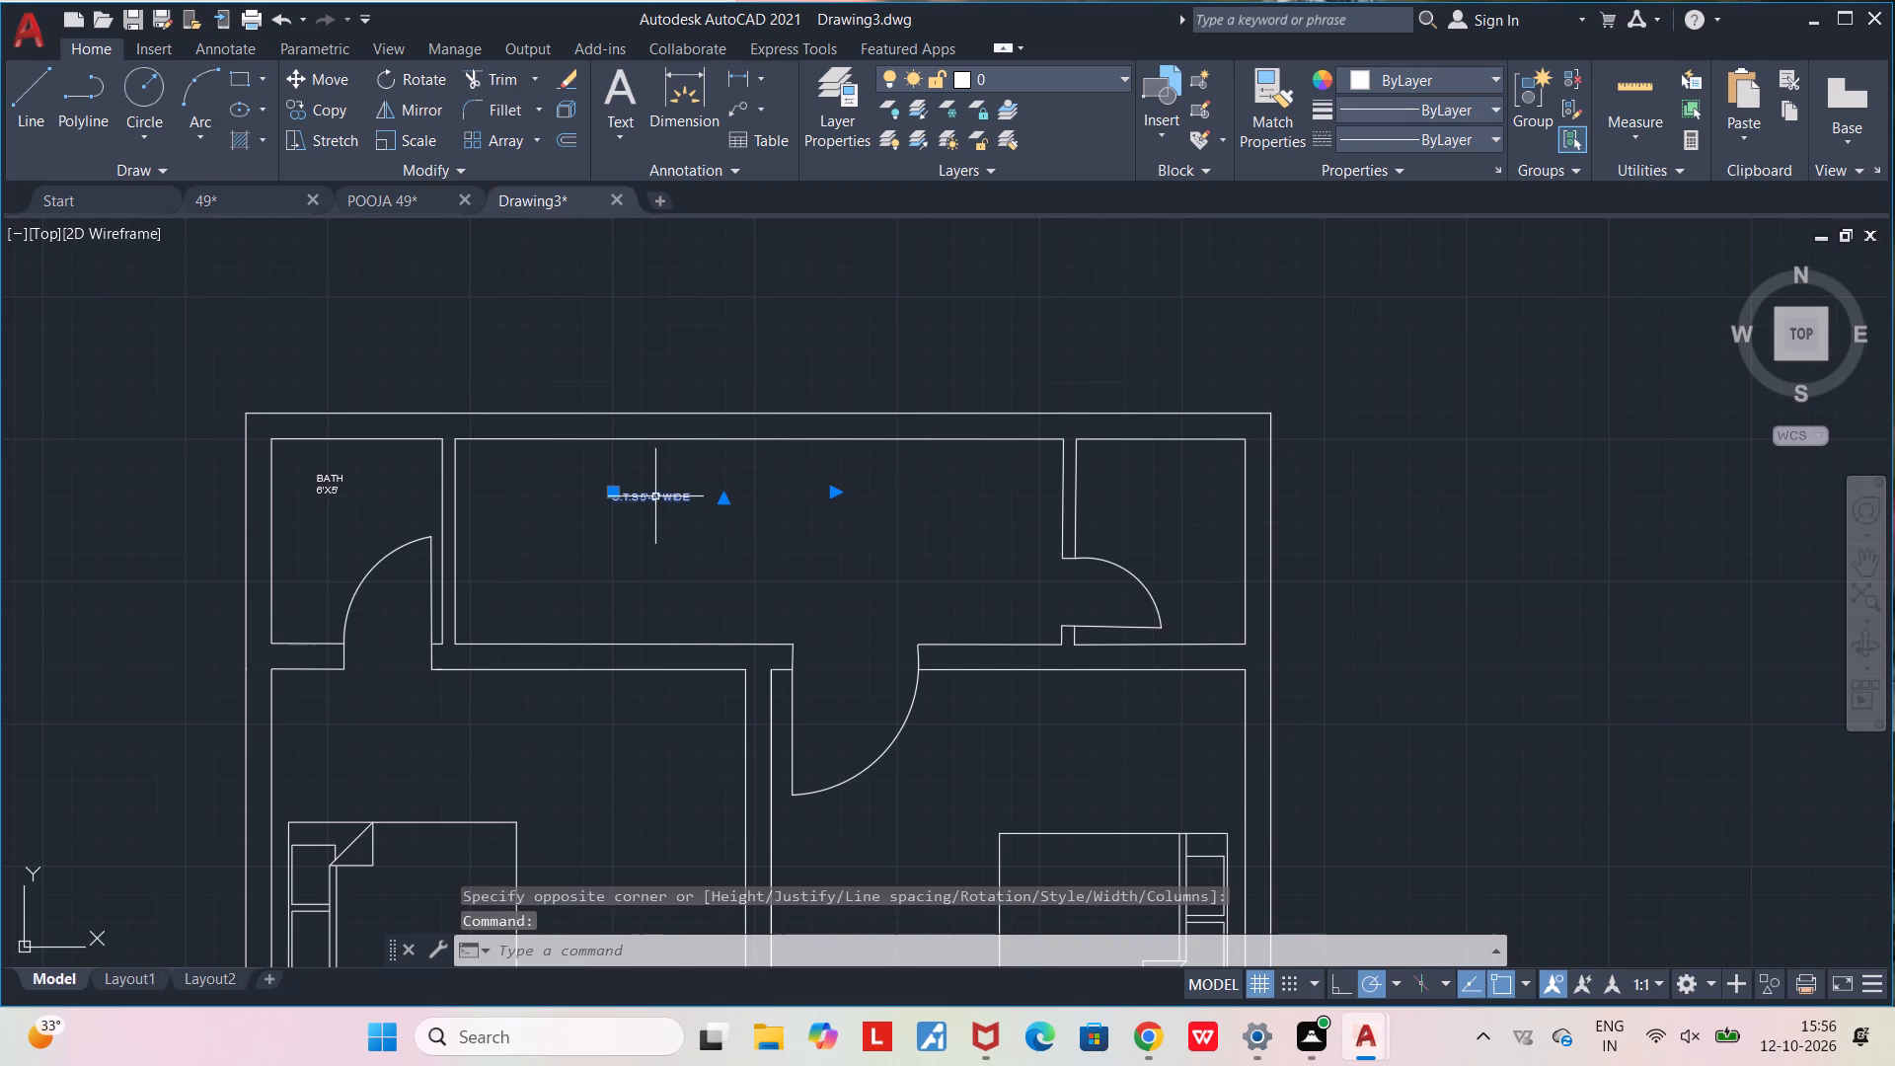
pyautogui.moveTo(655, 496); pyautogui.dragTo(732, 498)
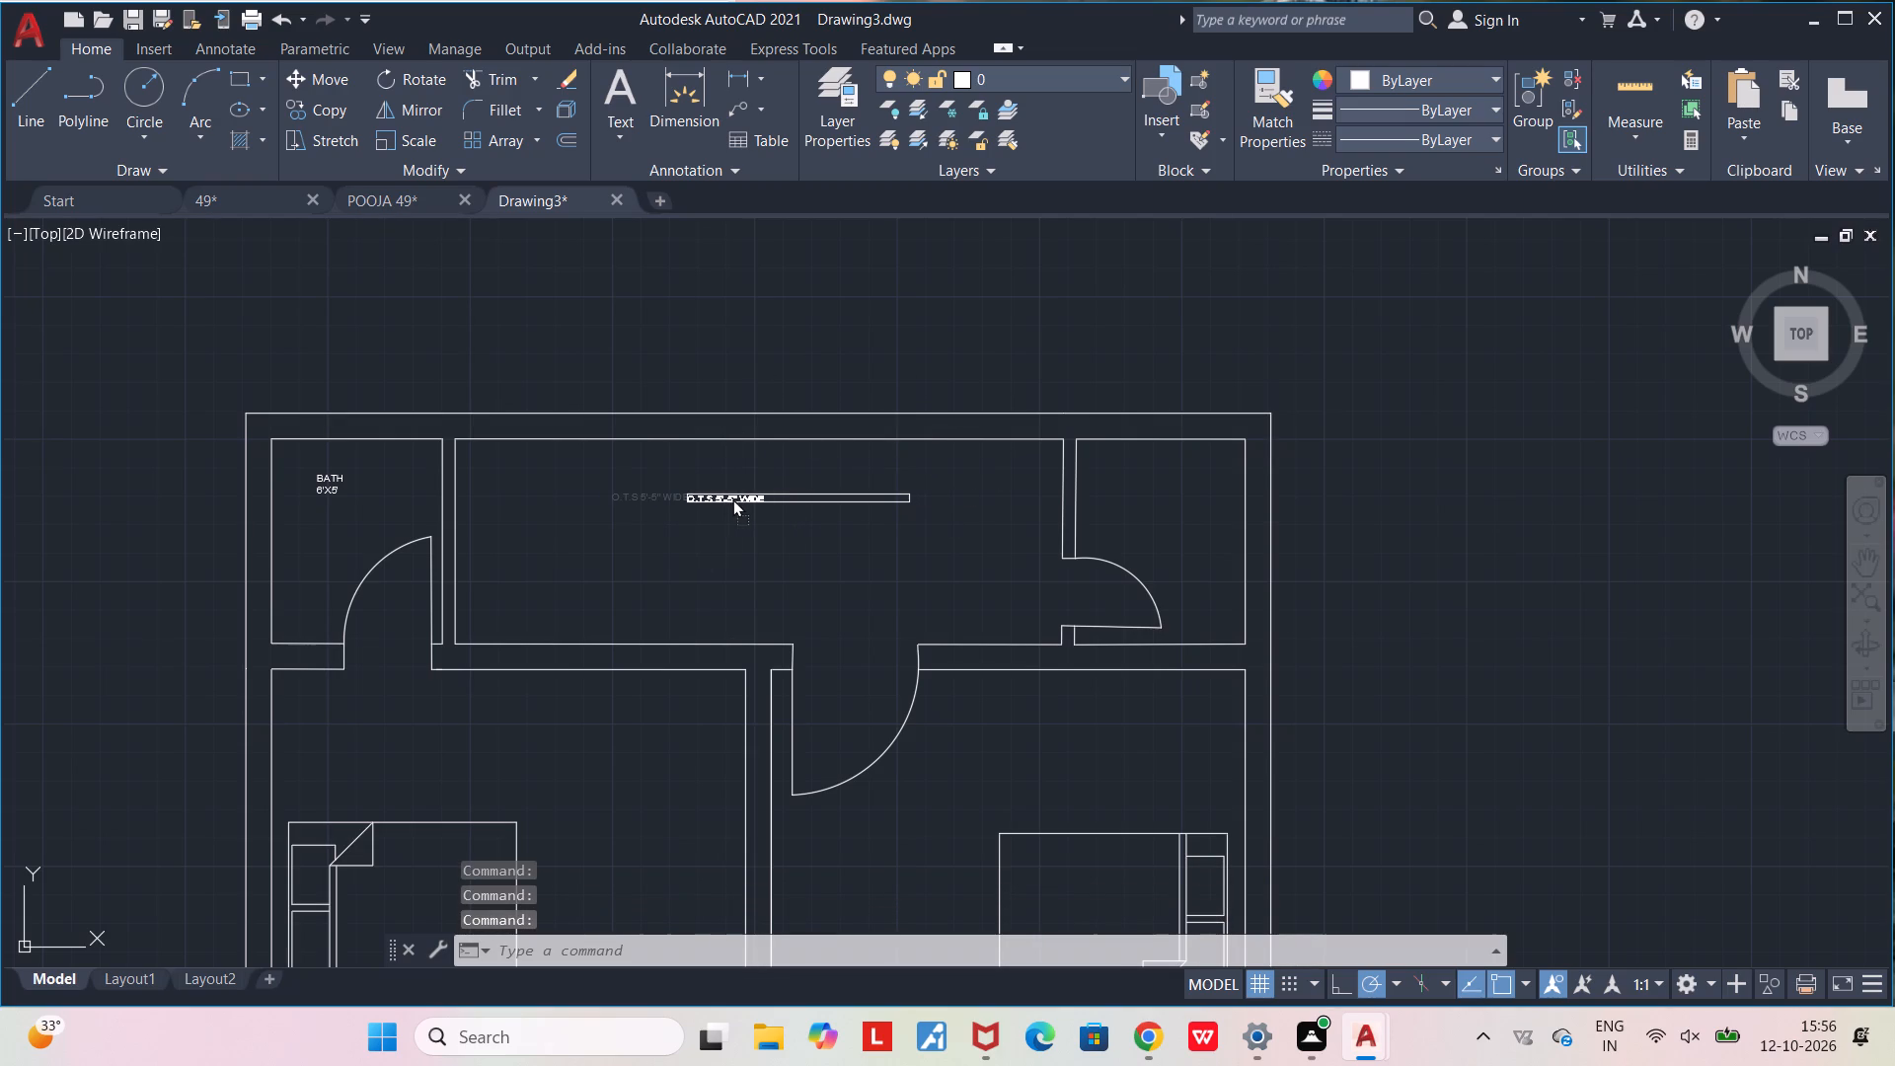
pyautogui.moveTo(732, 498); pyautogui.dragTo(756, 490)
# Move the BATH 6'X5' label slightly southeast, closer to the middle of the northwest bath.
pyautogui.click(319, 491)
pyautogui.scroll(2, 324, 480)
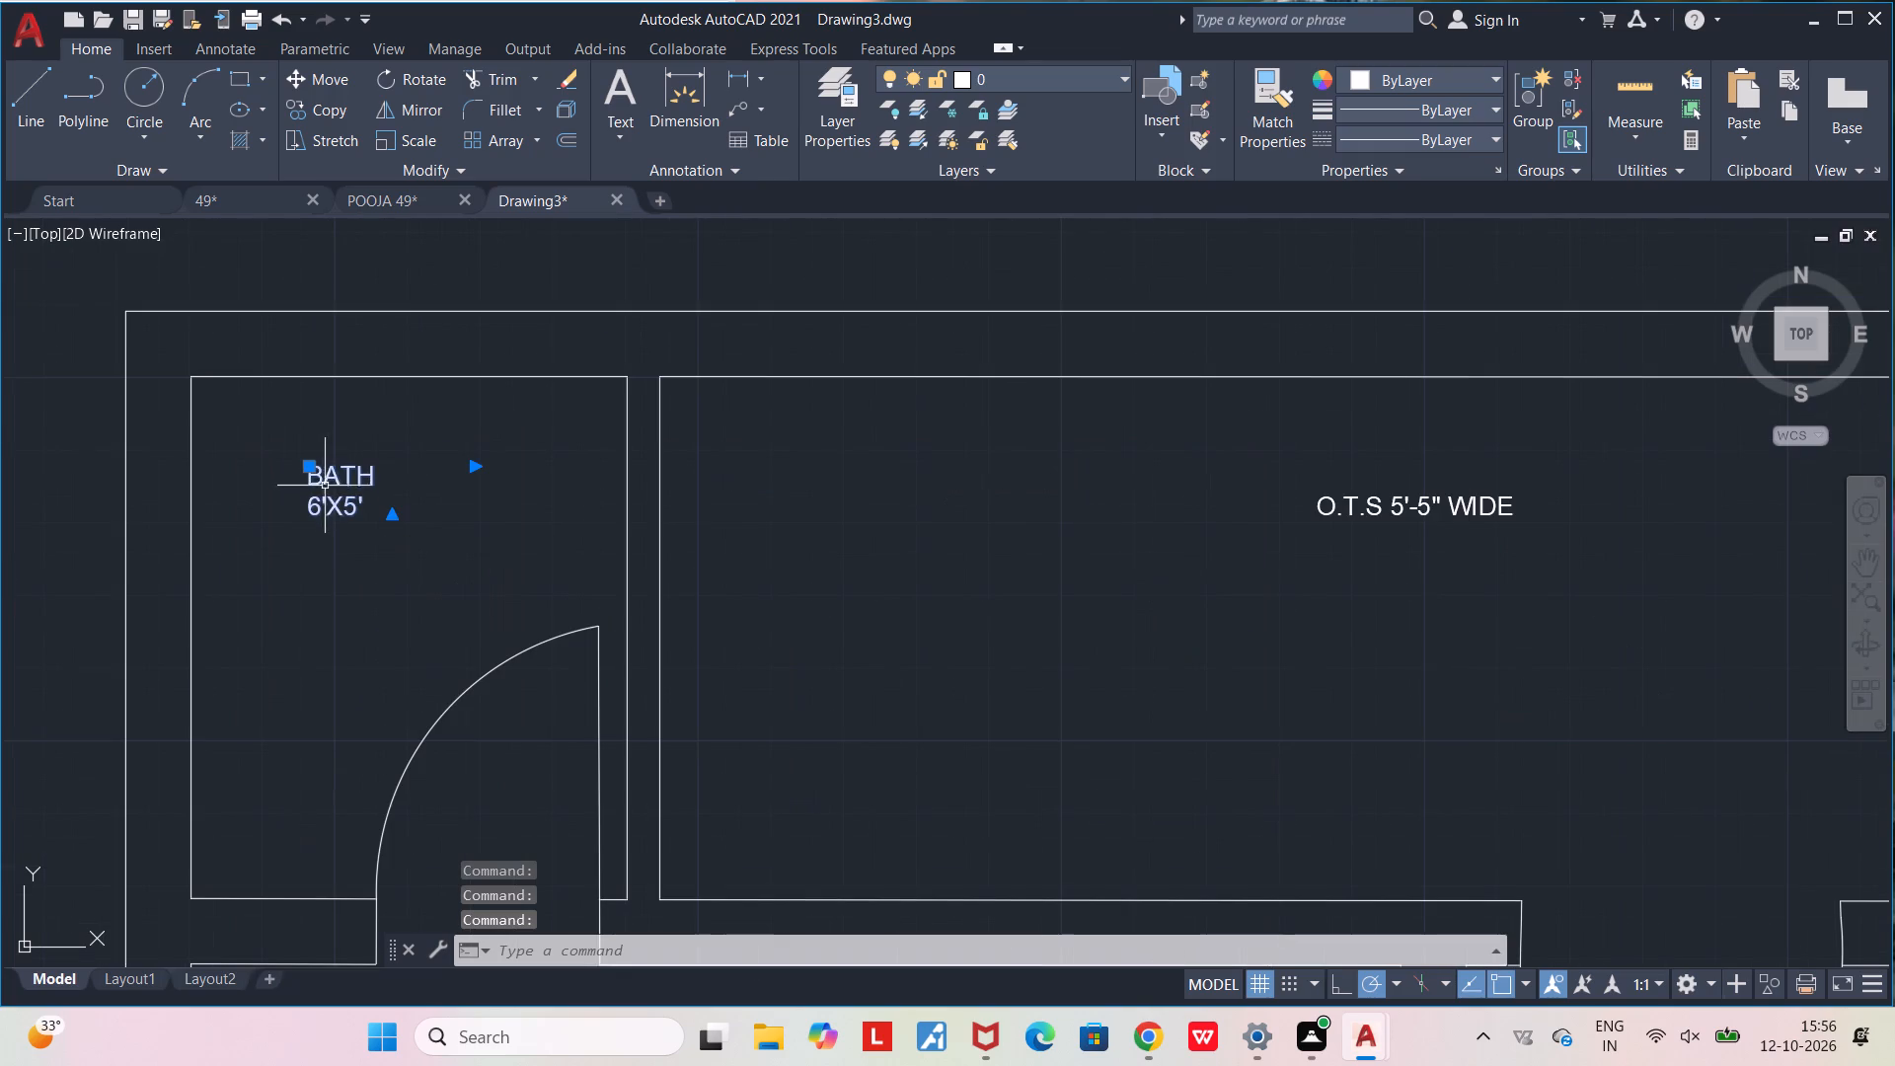
pyautogui.moveTo(326, 487); pyautogui.dragTo(353, 506)
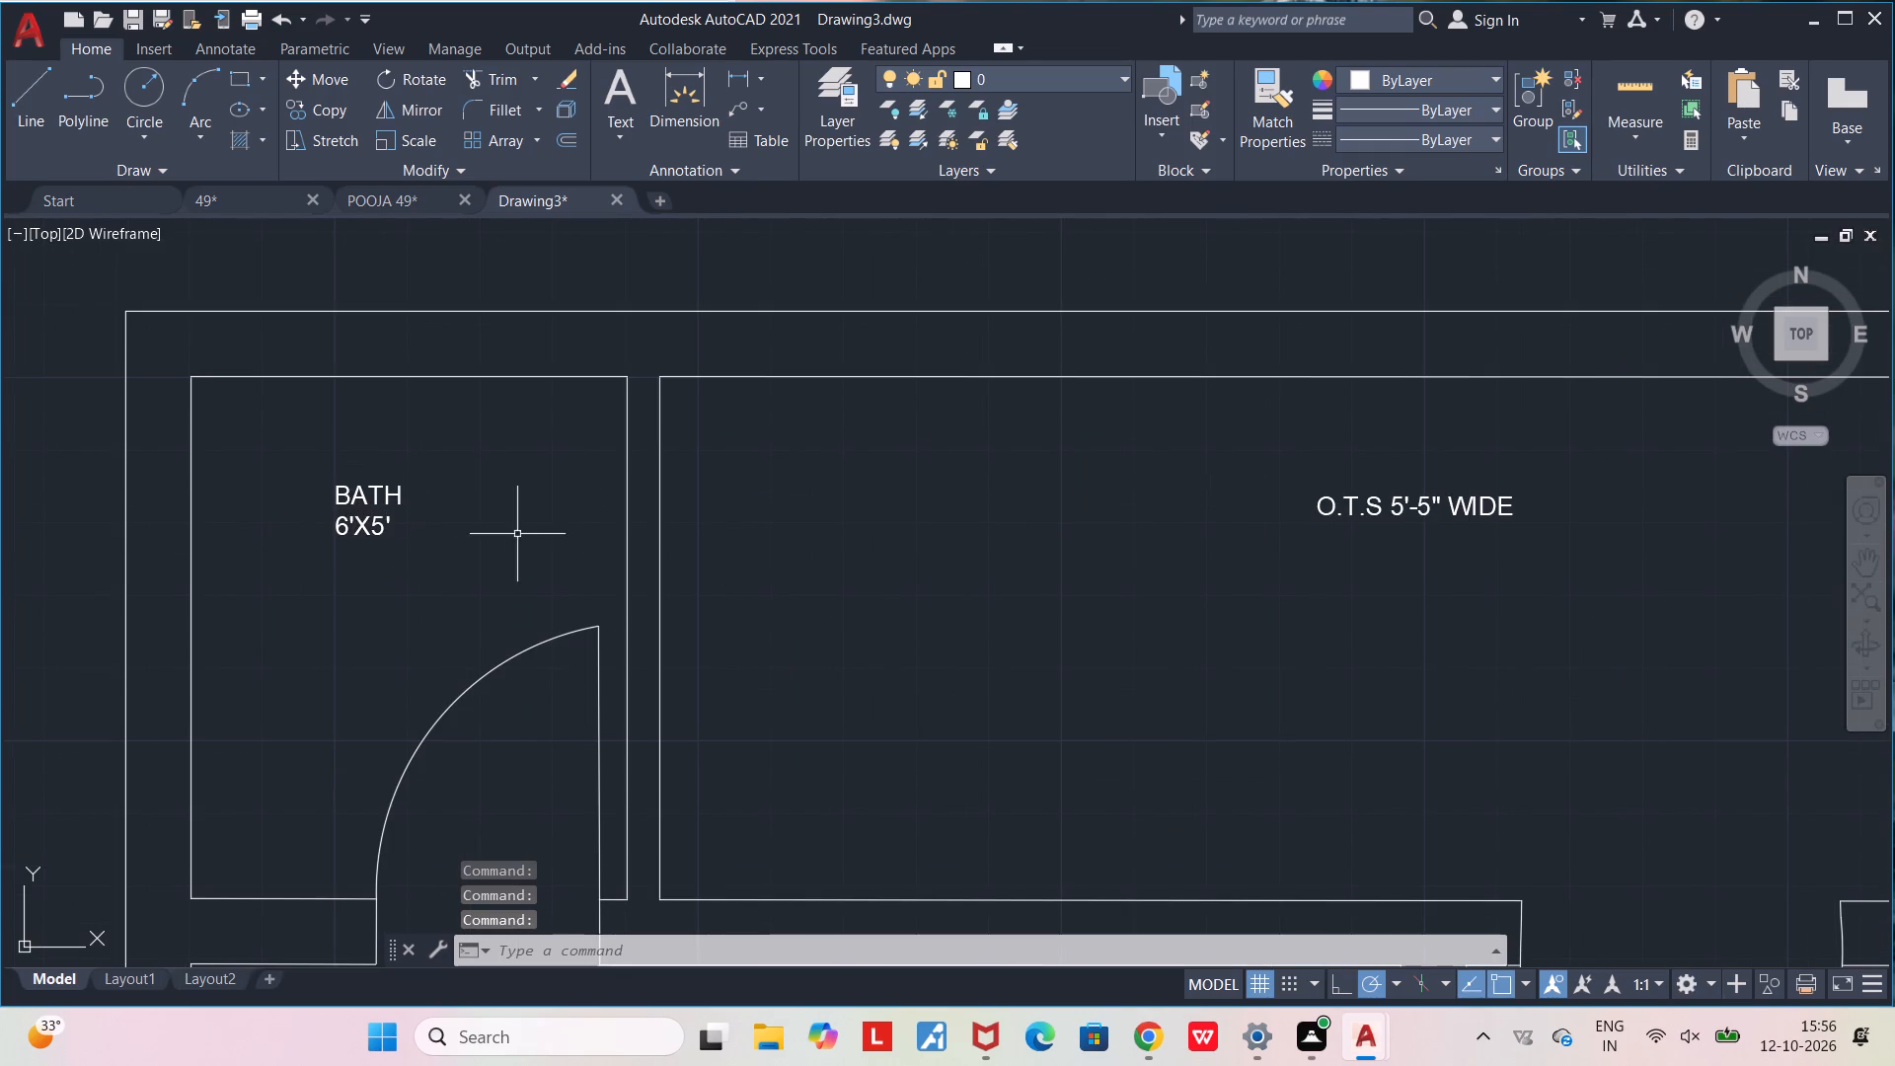
# Add a two-line multiline text label "BATH" / "6'X5'" in the small room at the plan's northeast corner.
pyautogui.scroll(-2, 537, 534)
pyautogui.moveTo(863, 591); pyautogui.dragTo(619, 598, button='middle')
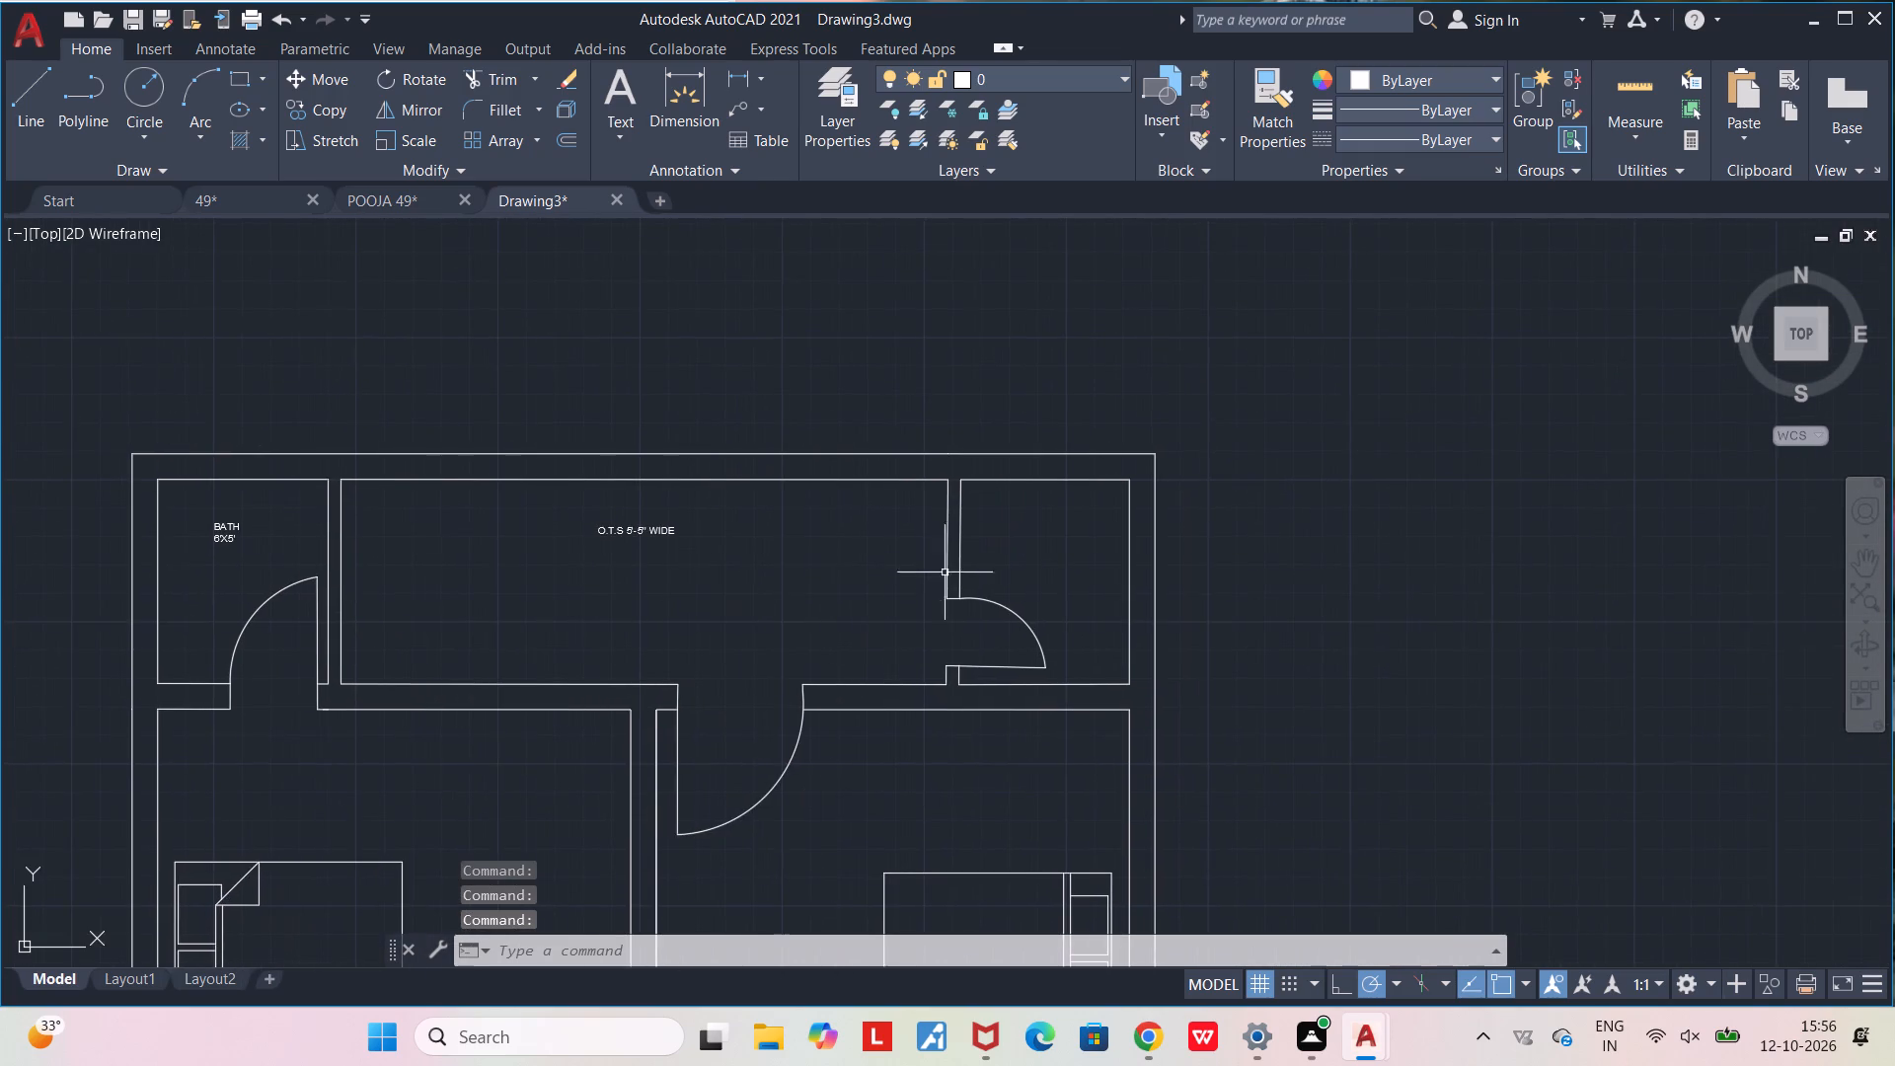
pyautogui.scroll(2, 967, 552)
pyautogui.moveTo(1091, 495); pyautogui.dragTo(912, 509, button='middle')
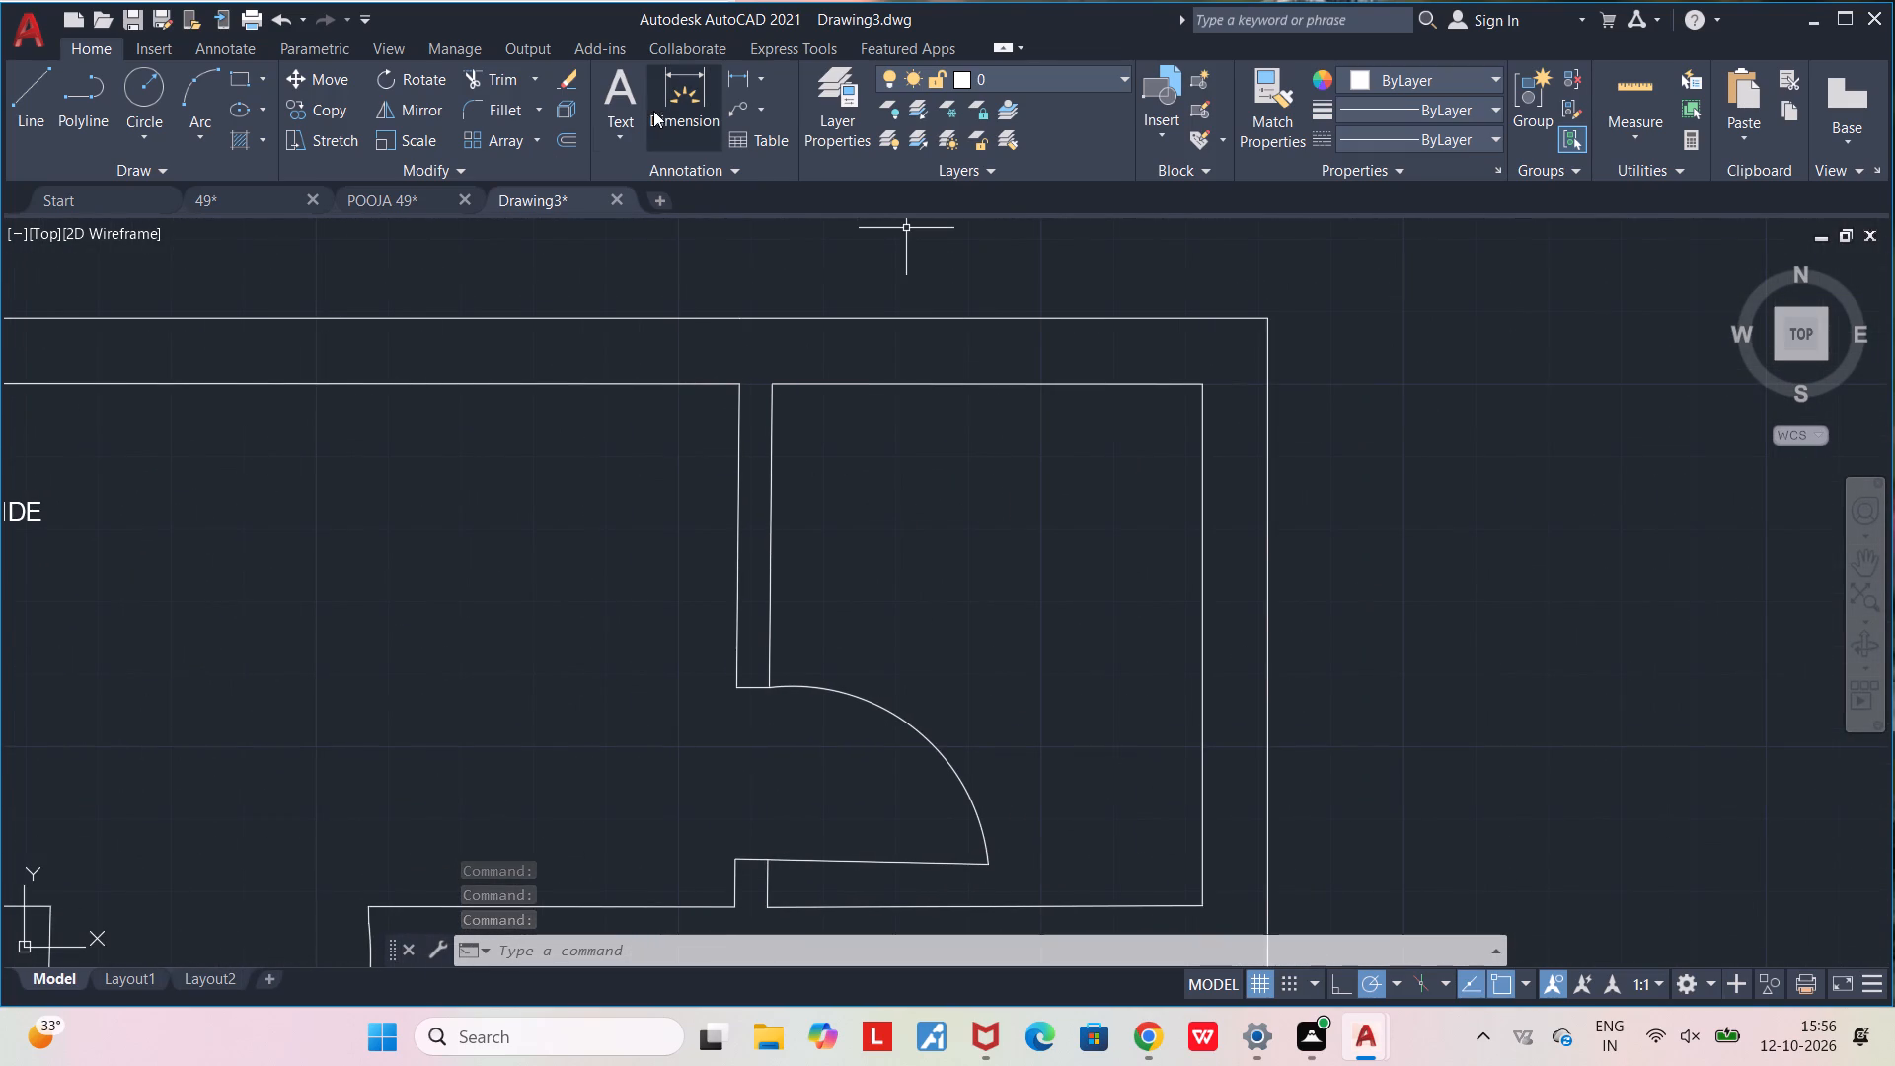
pyautogui.click(632, 92)
pyautogui.click(903, 487)
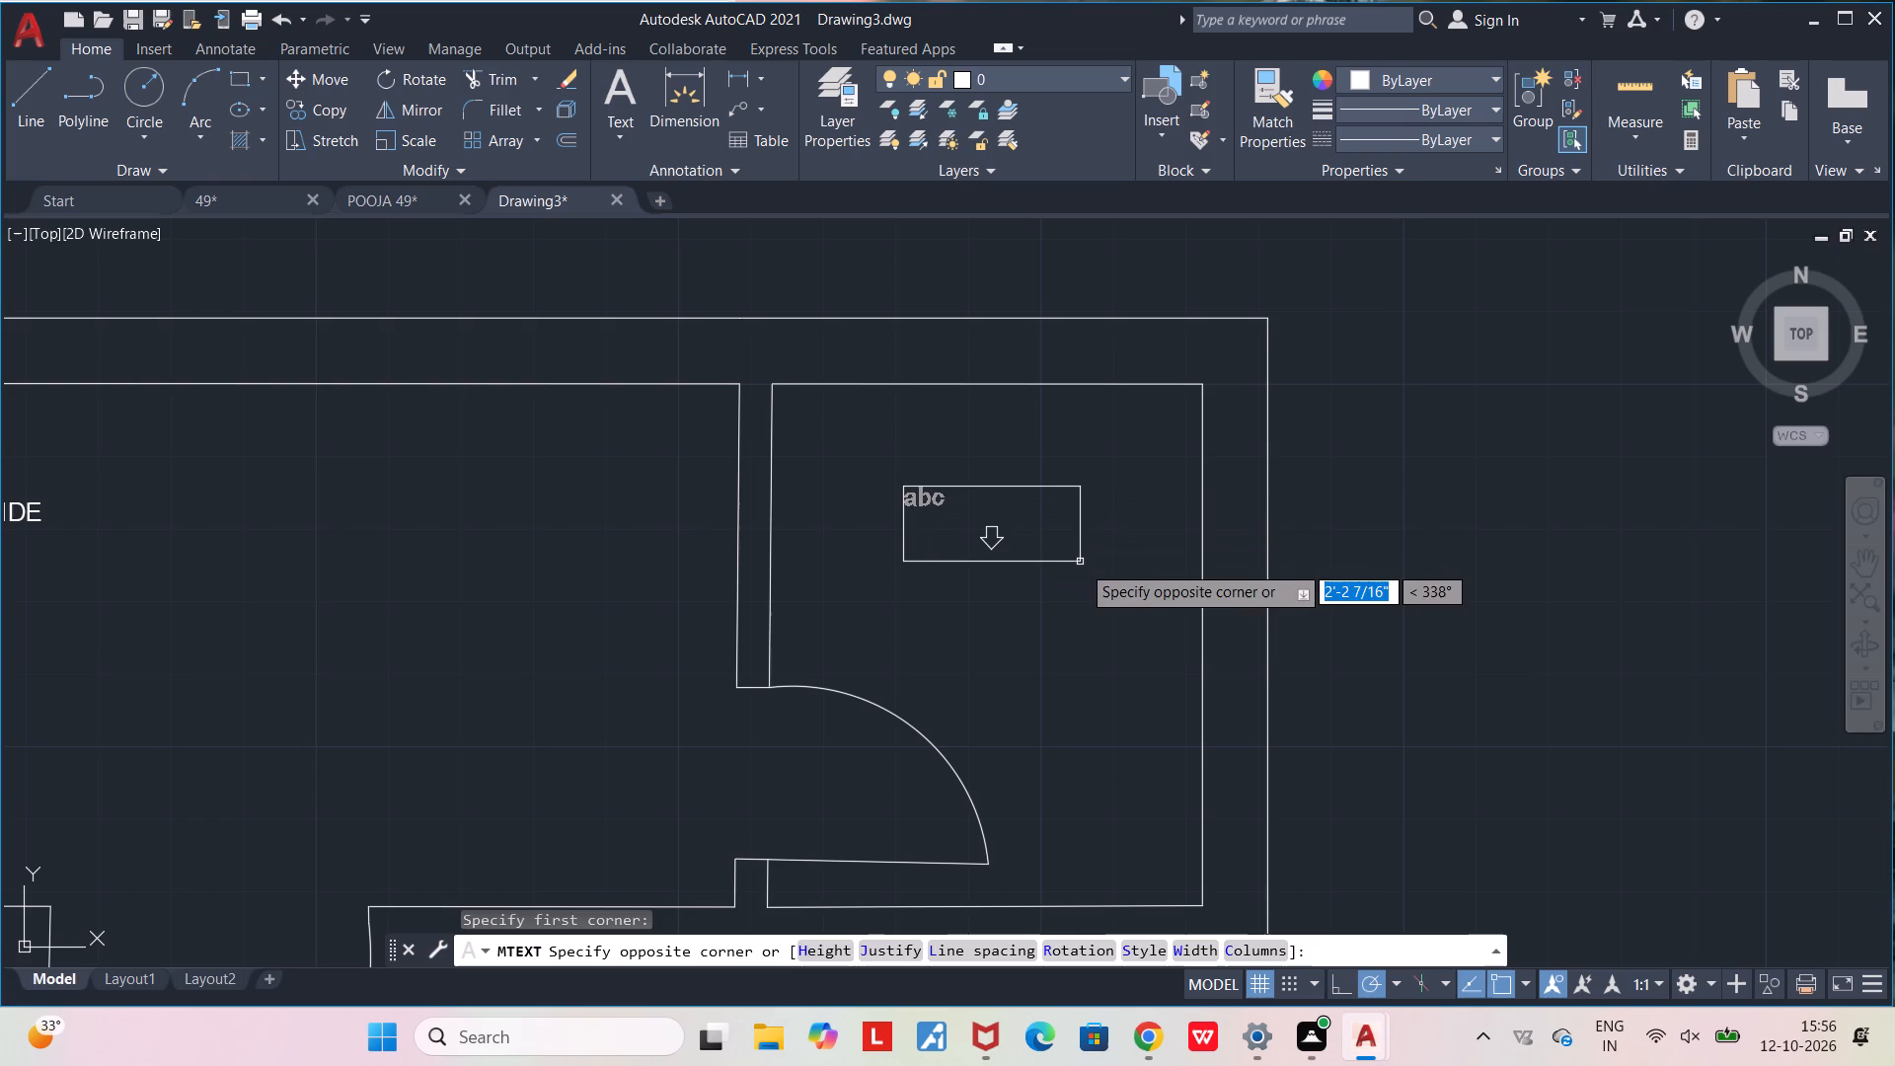
pyautogui.click(1084, 567)
pyautogui.write('BATH')
pyautogui.press('Return')
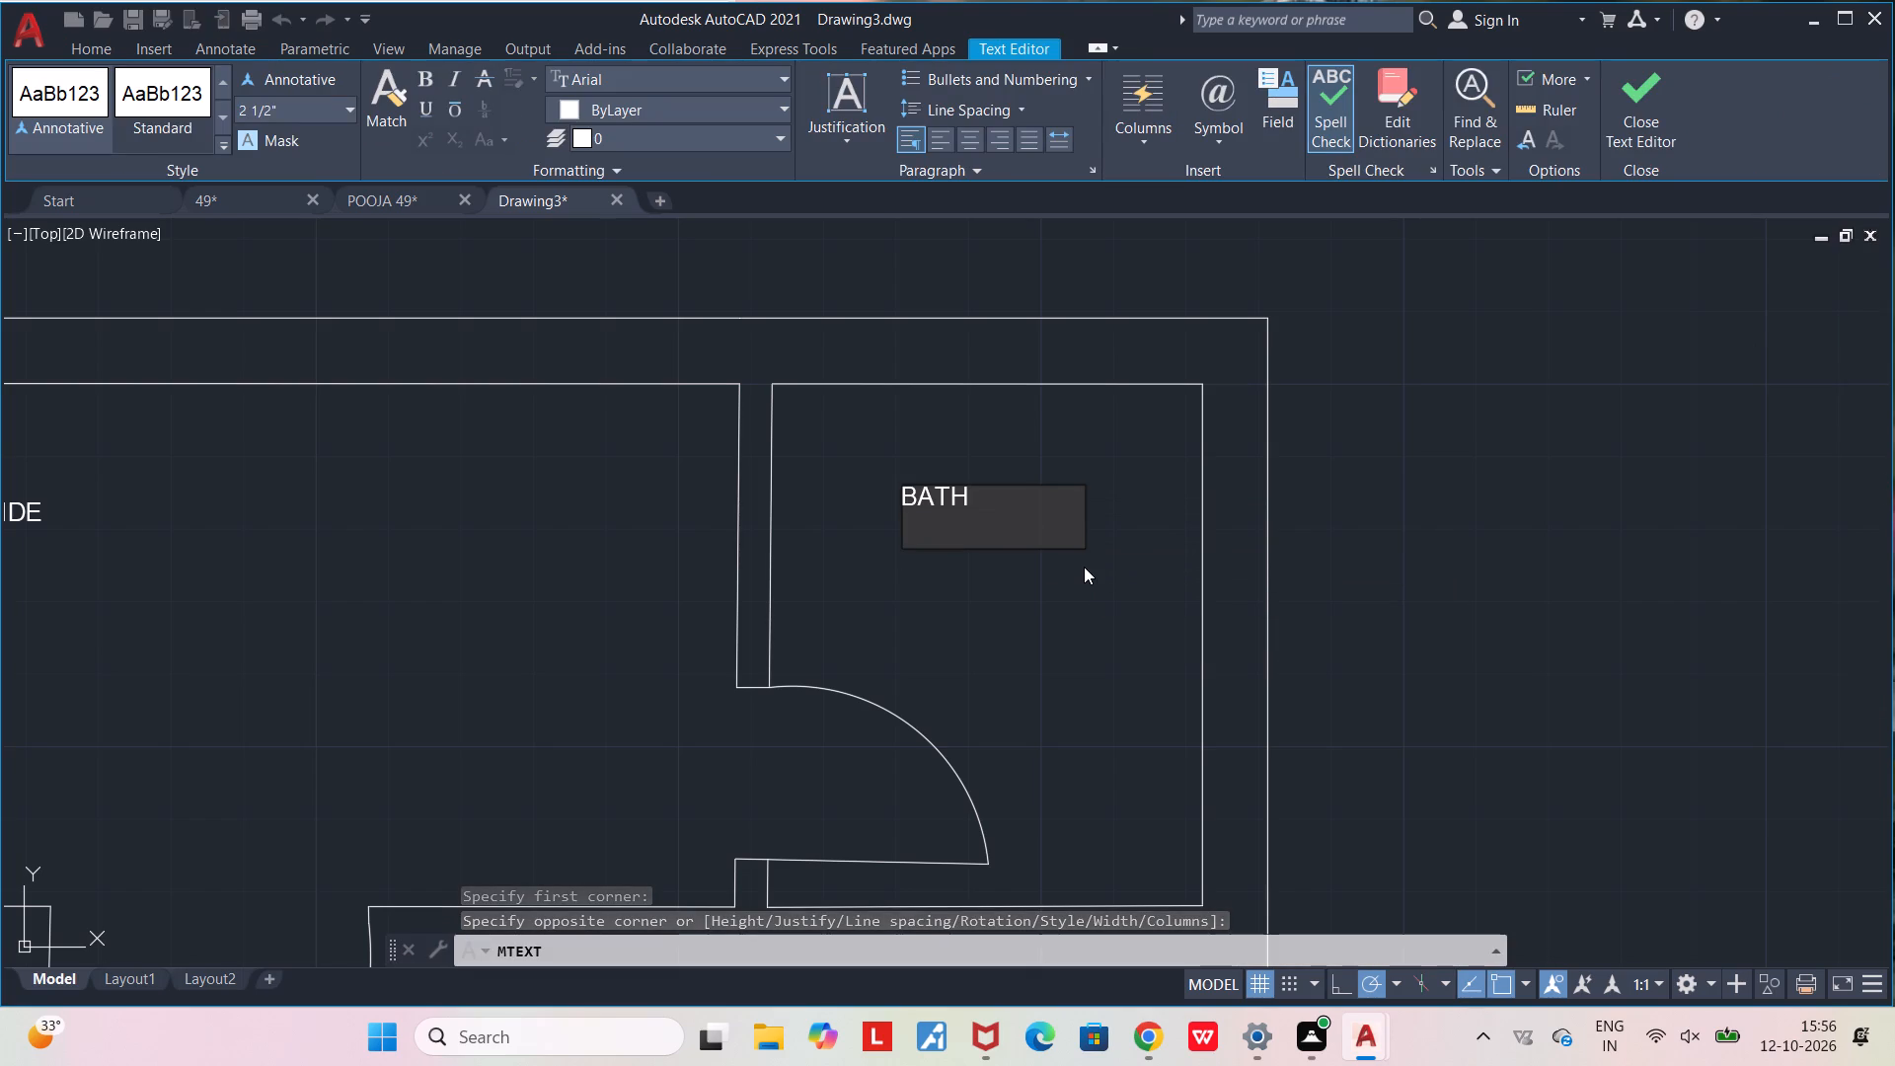
pyautogui.press('6')
pyautogui.press("'")
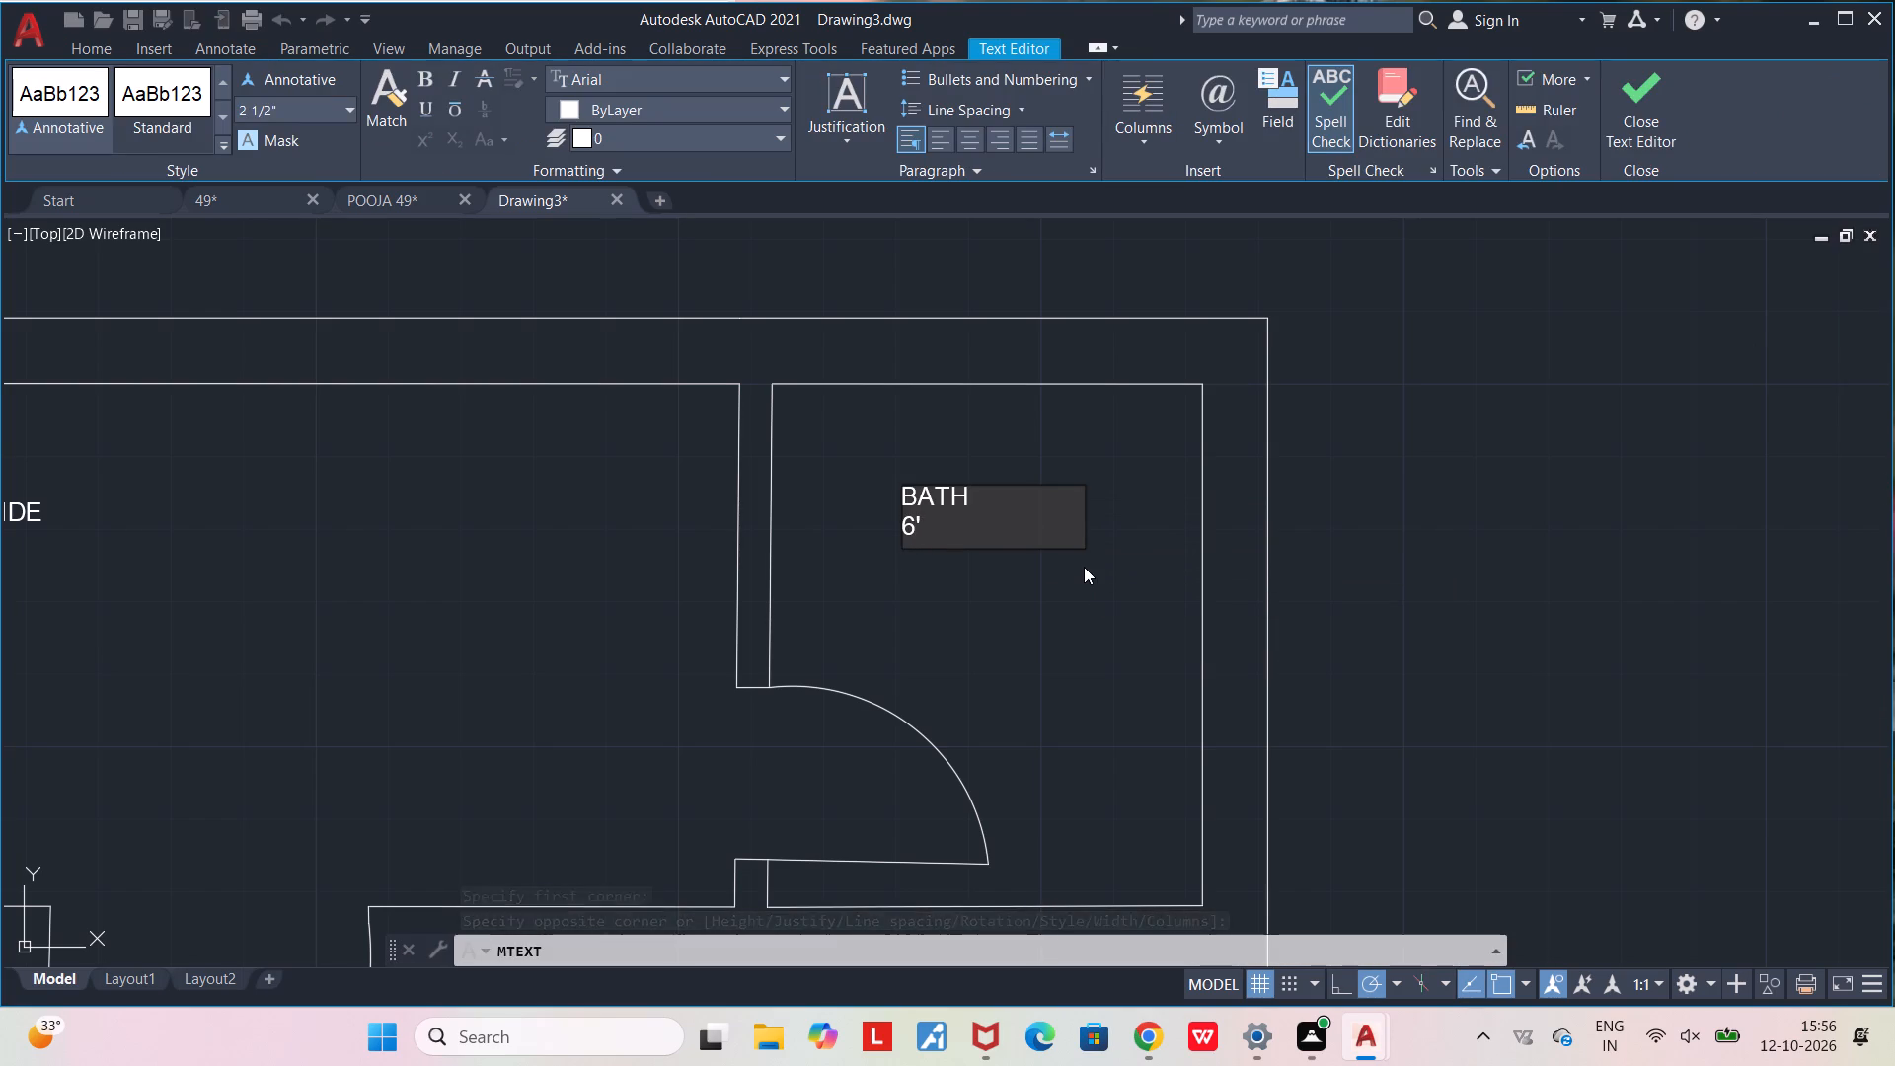
pyautogui.write("X5'")
pyautogui.click(1130, 637)
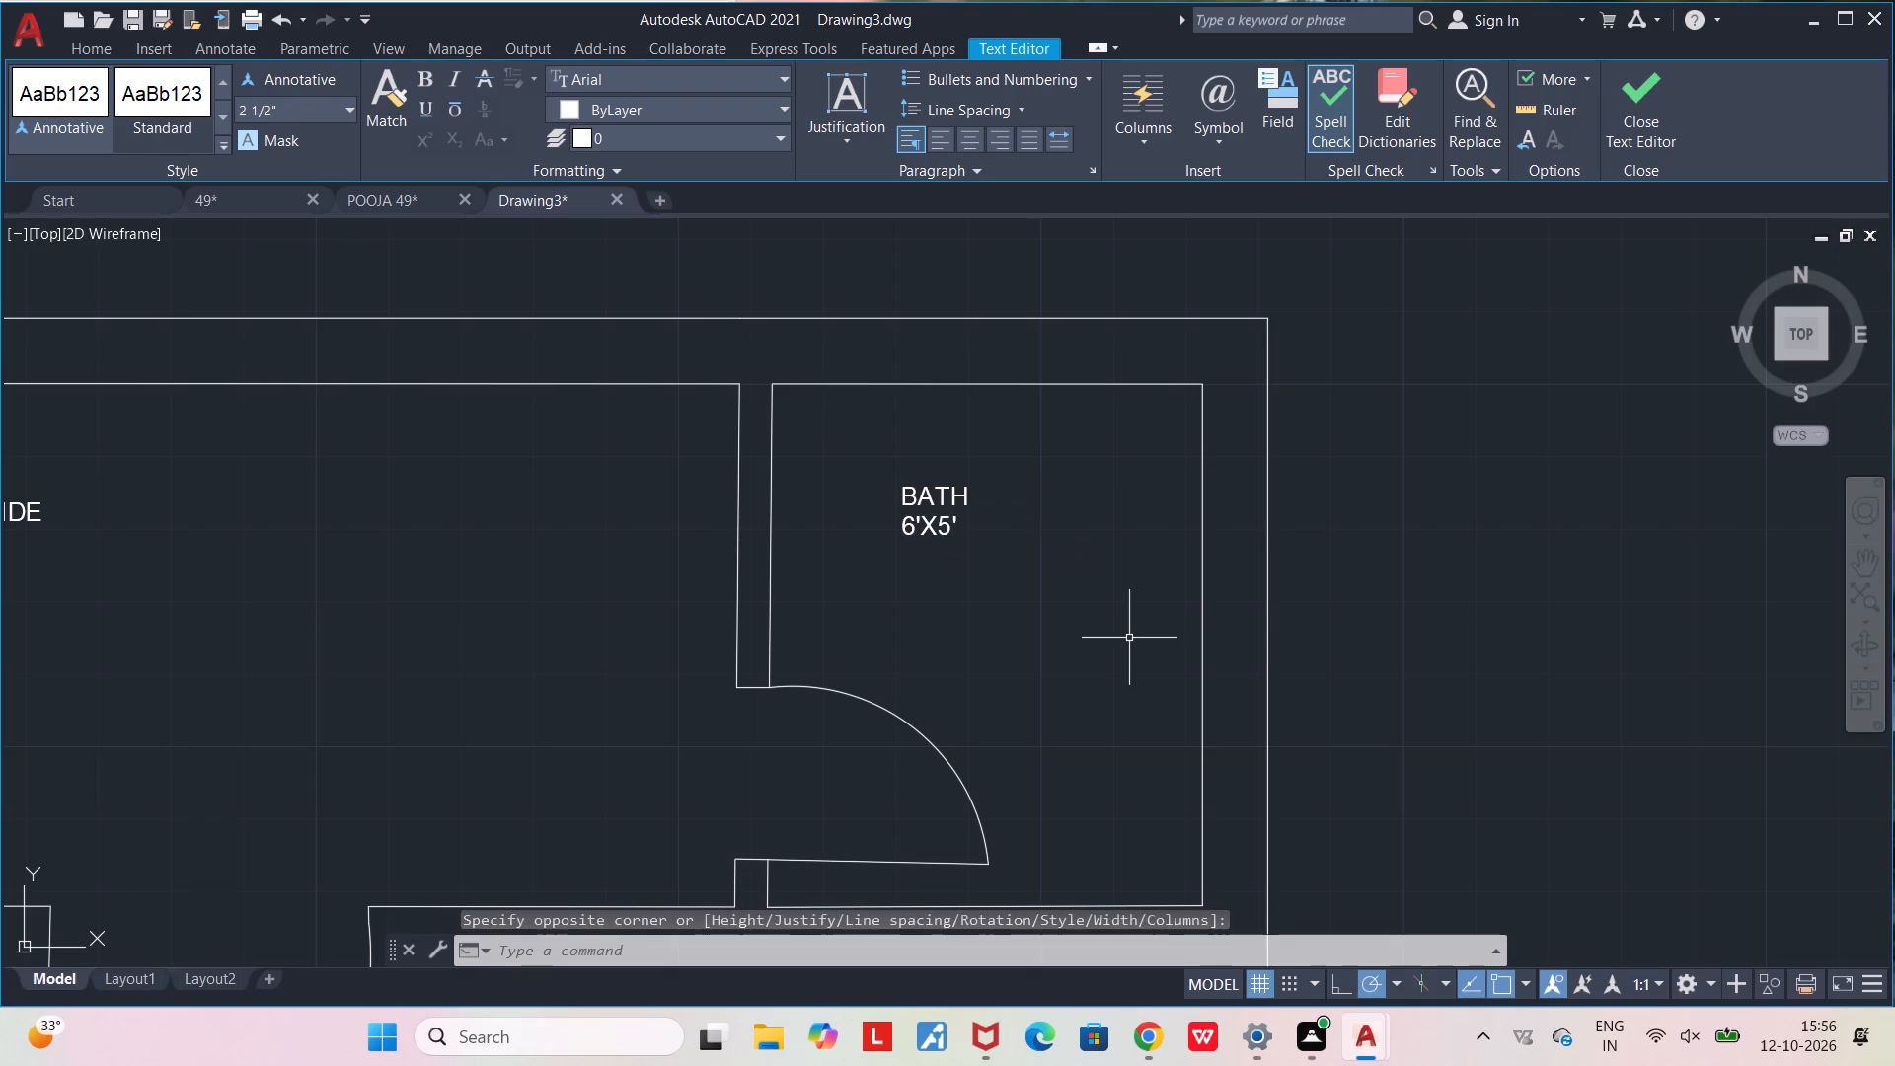
# Move the BATH 6'X5' label slightly east, closer to the middle of the northeast bath.
pyautogui.click(920, 509)
pyautogui.click(924, 495)
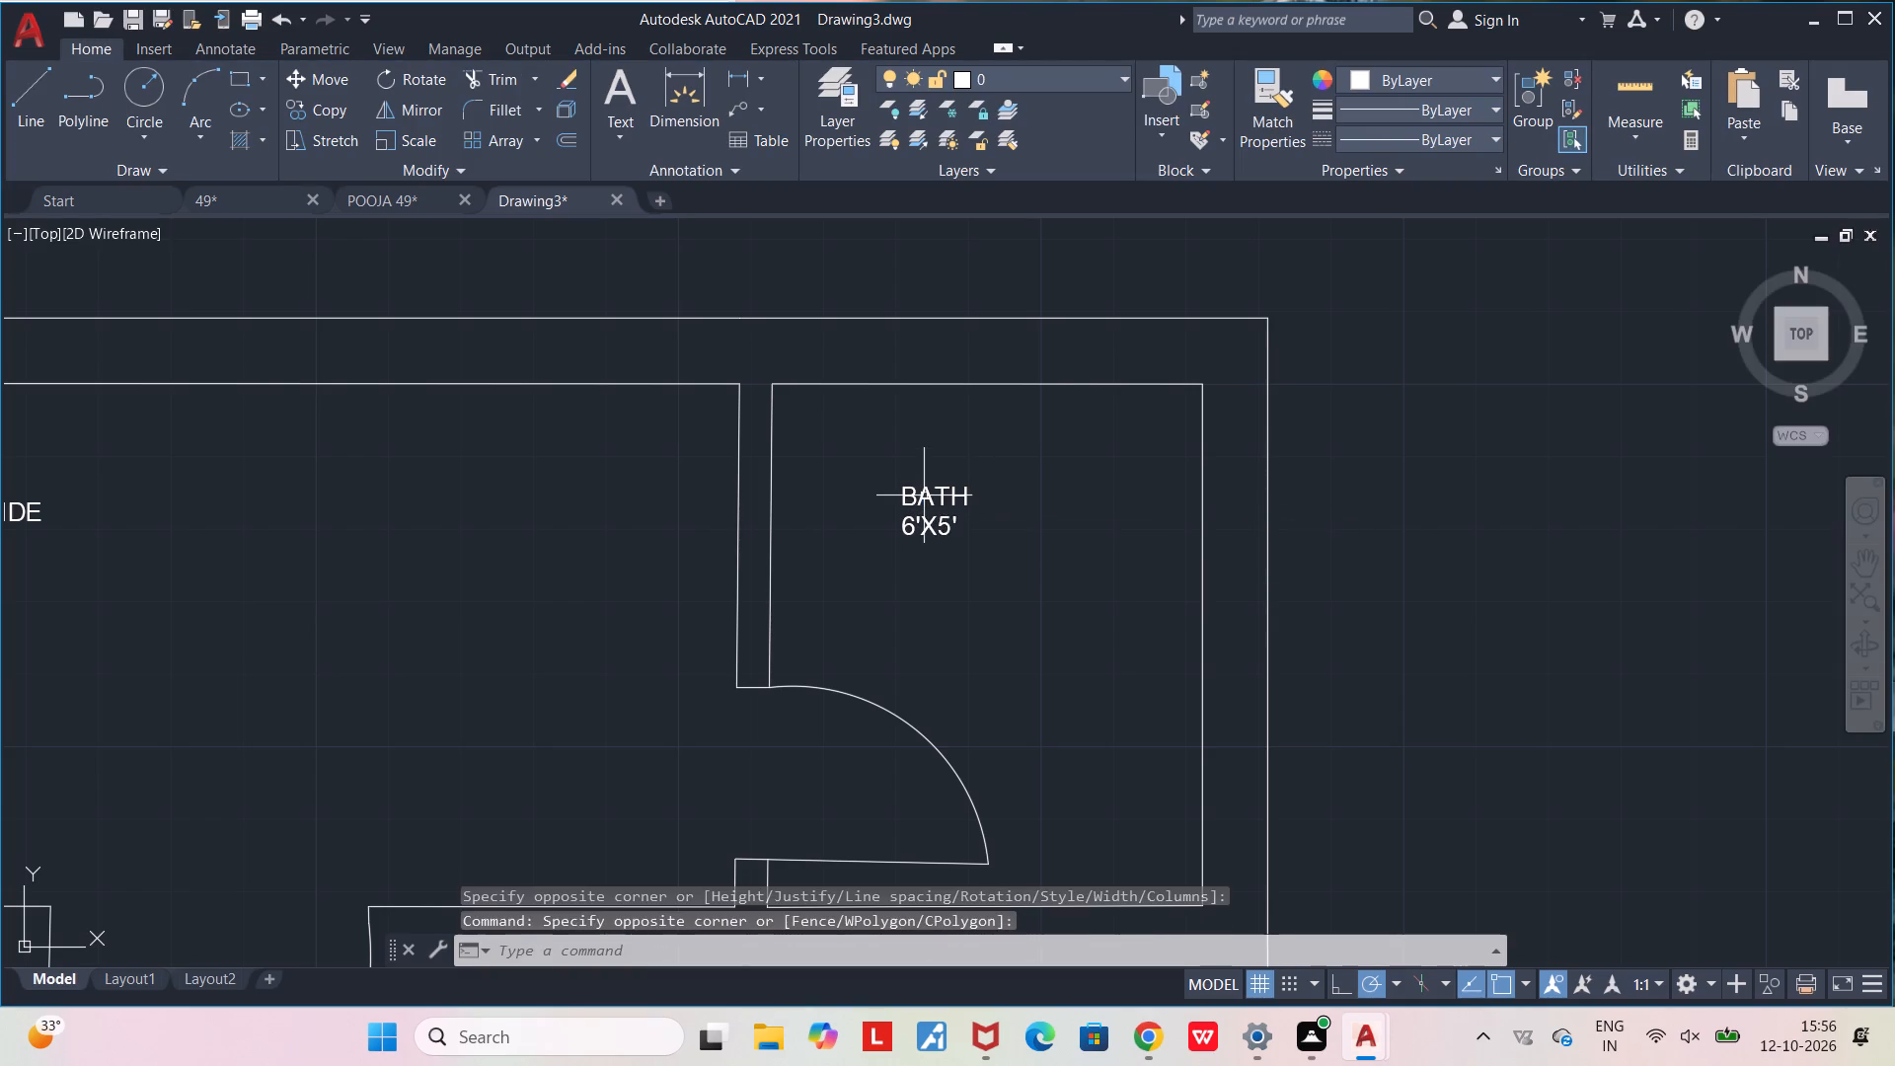
pyautogui.moveTo(923, 510); pyautogui.dragTo(978, 514)
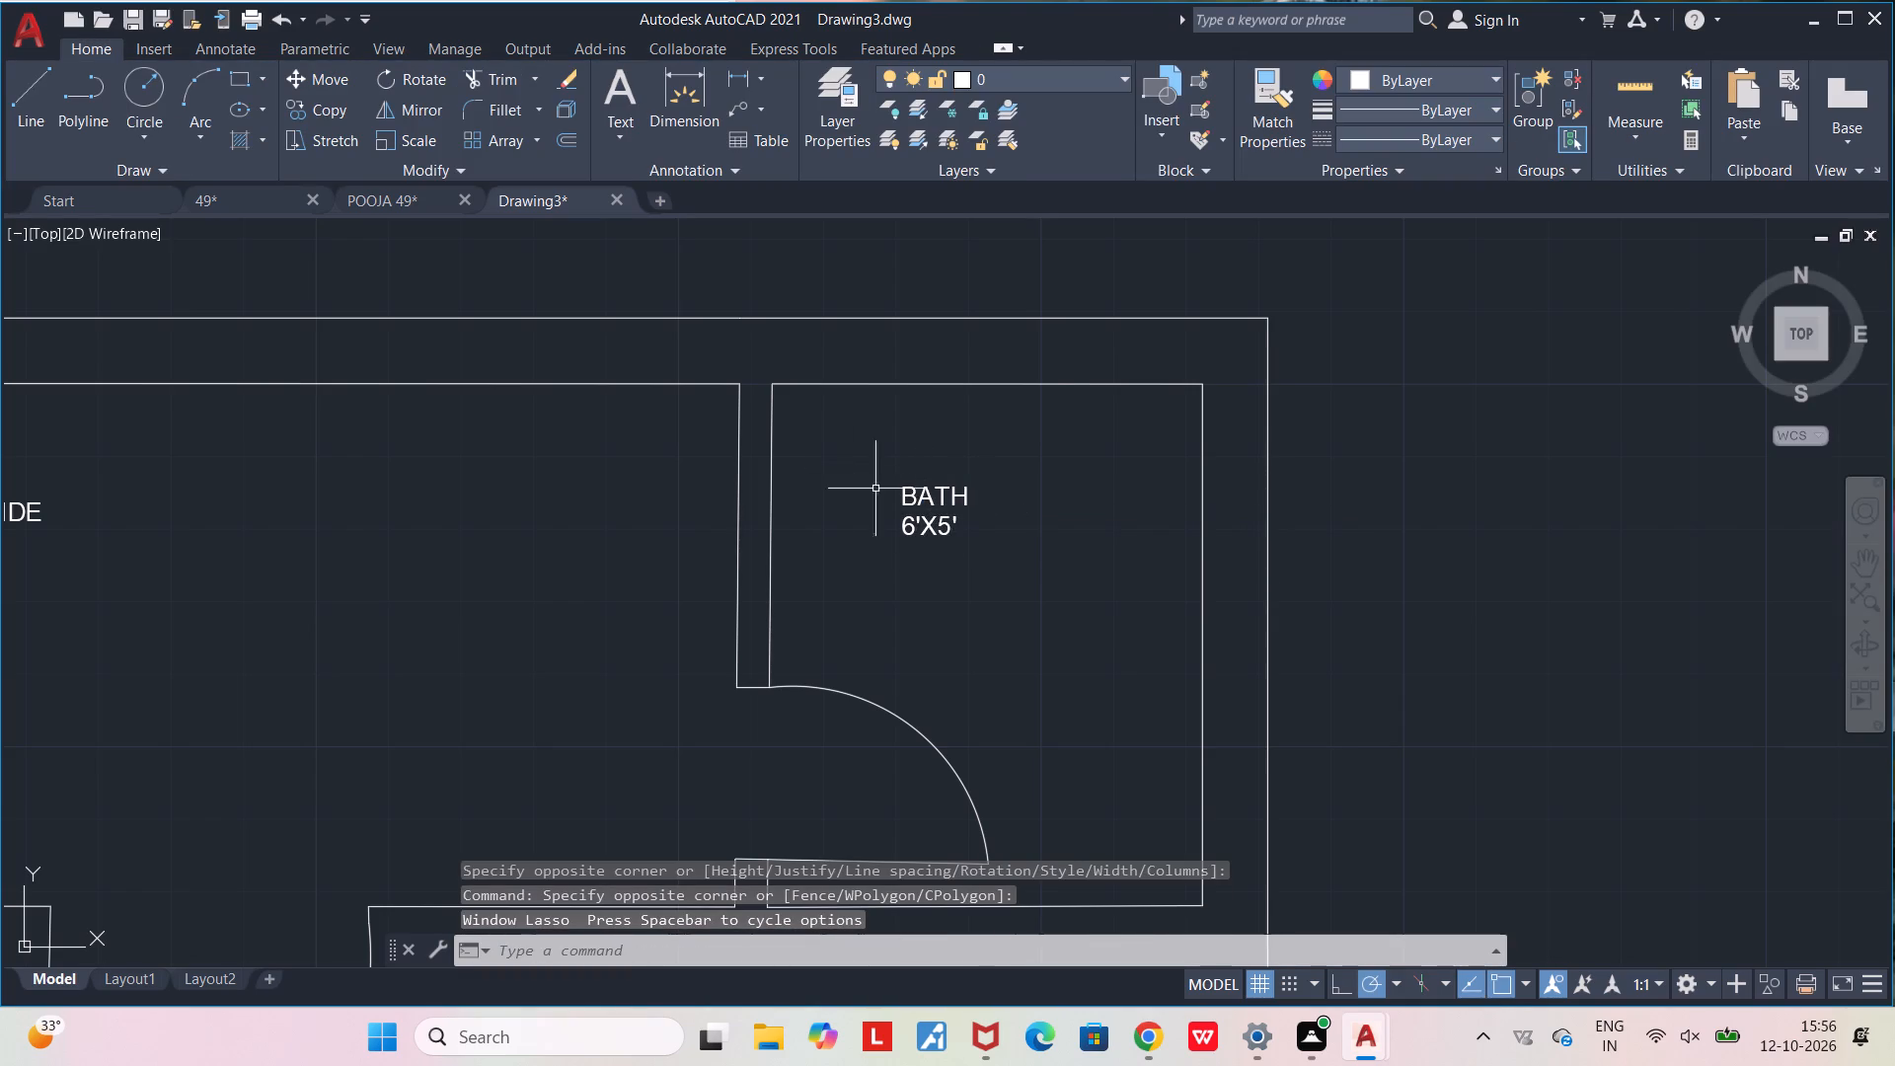
pyautogui.click(920, 501)
pyautogui.moveTo(916, 500); pyautogui.dragTo(967, 508)
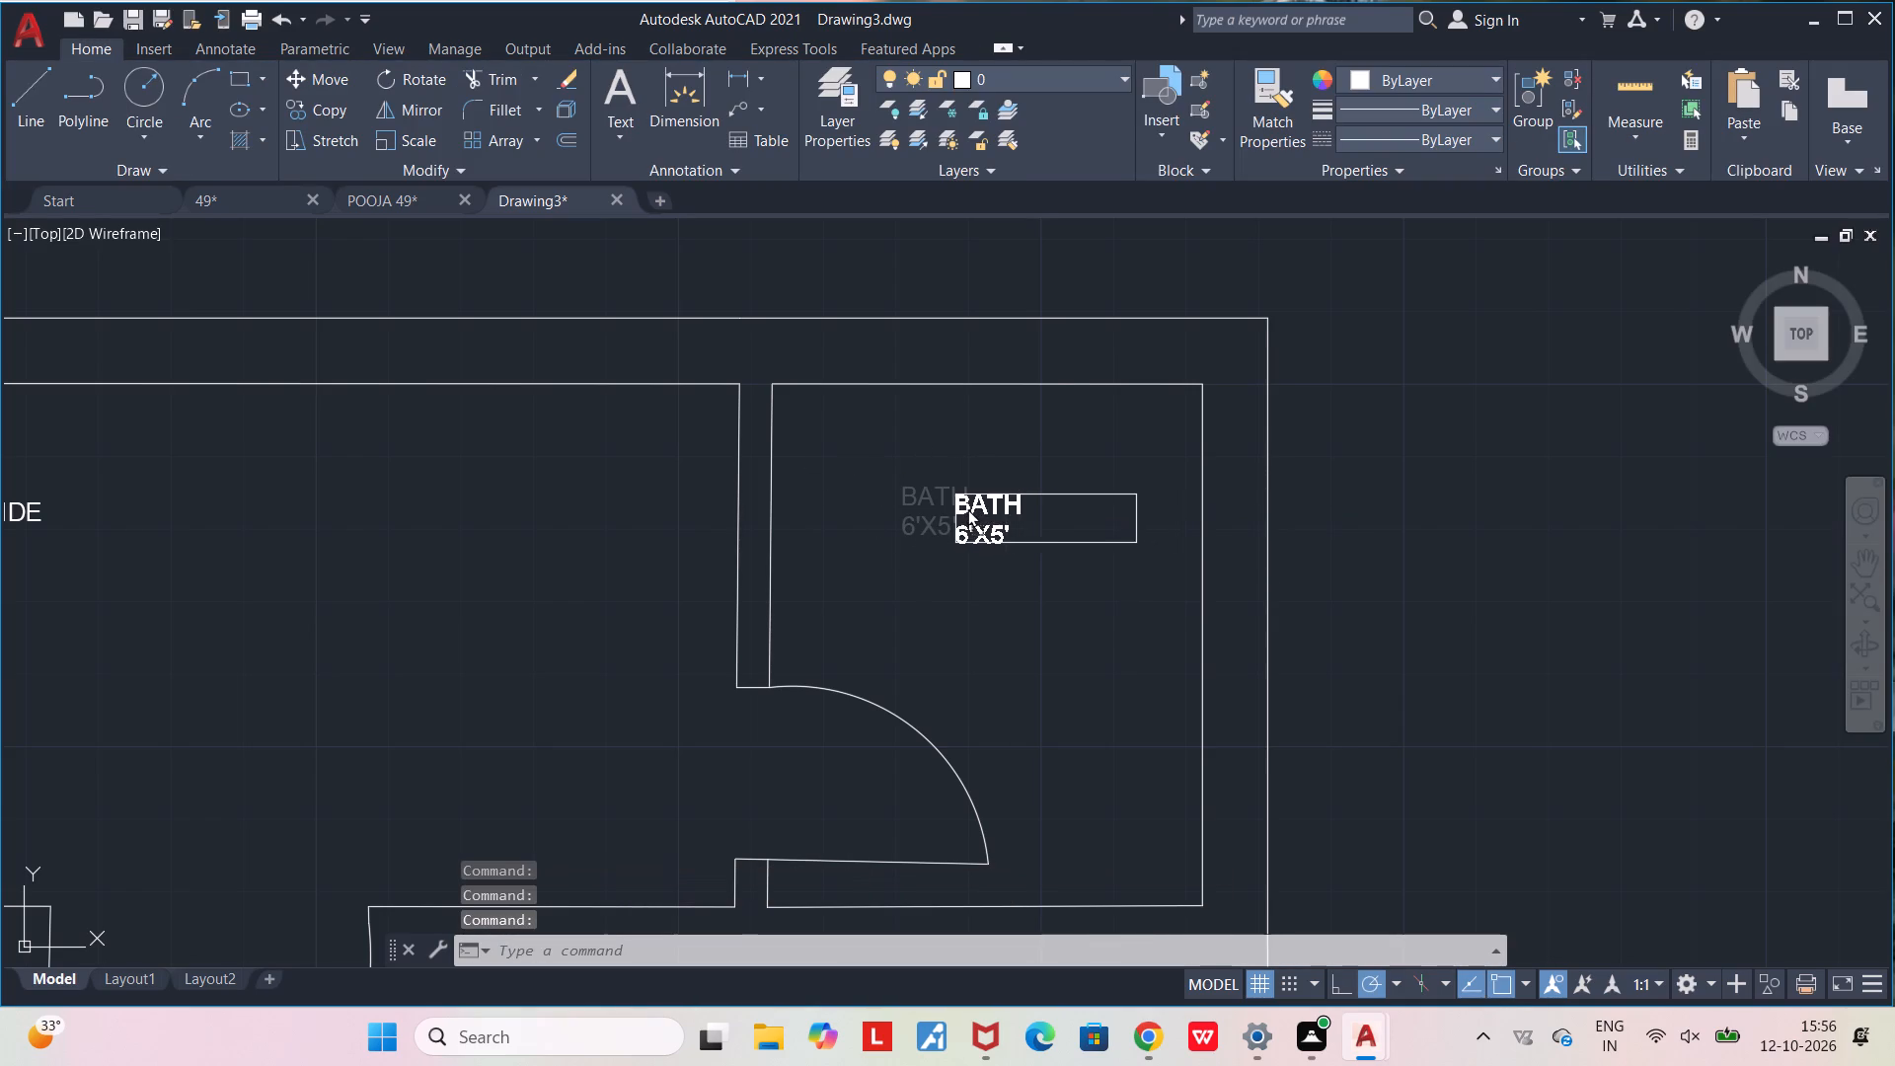
pyautogui.moveTo(967, 508); pyautogui.dragTo(948, 506)
# Add a two-line multiline text label "BED ROOM" / "13'-11"X13'-0"" in the east bedroom, between the bed and the dividing wall.
pyautogui.scroll(-2, 993, 647)
pyautogui.moveTo(821, 730); pyautogui.dragTo(880, 690, button='middle')
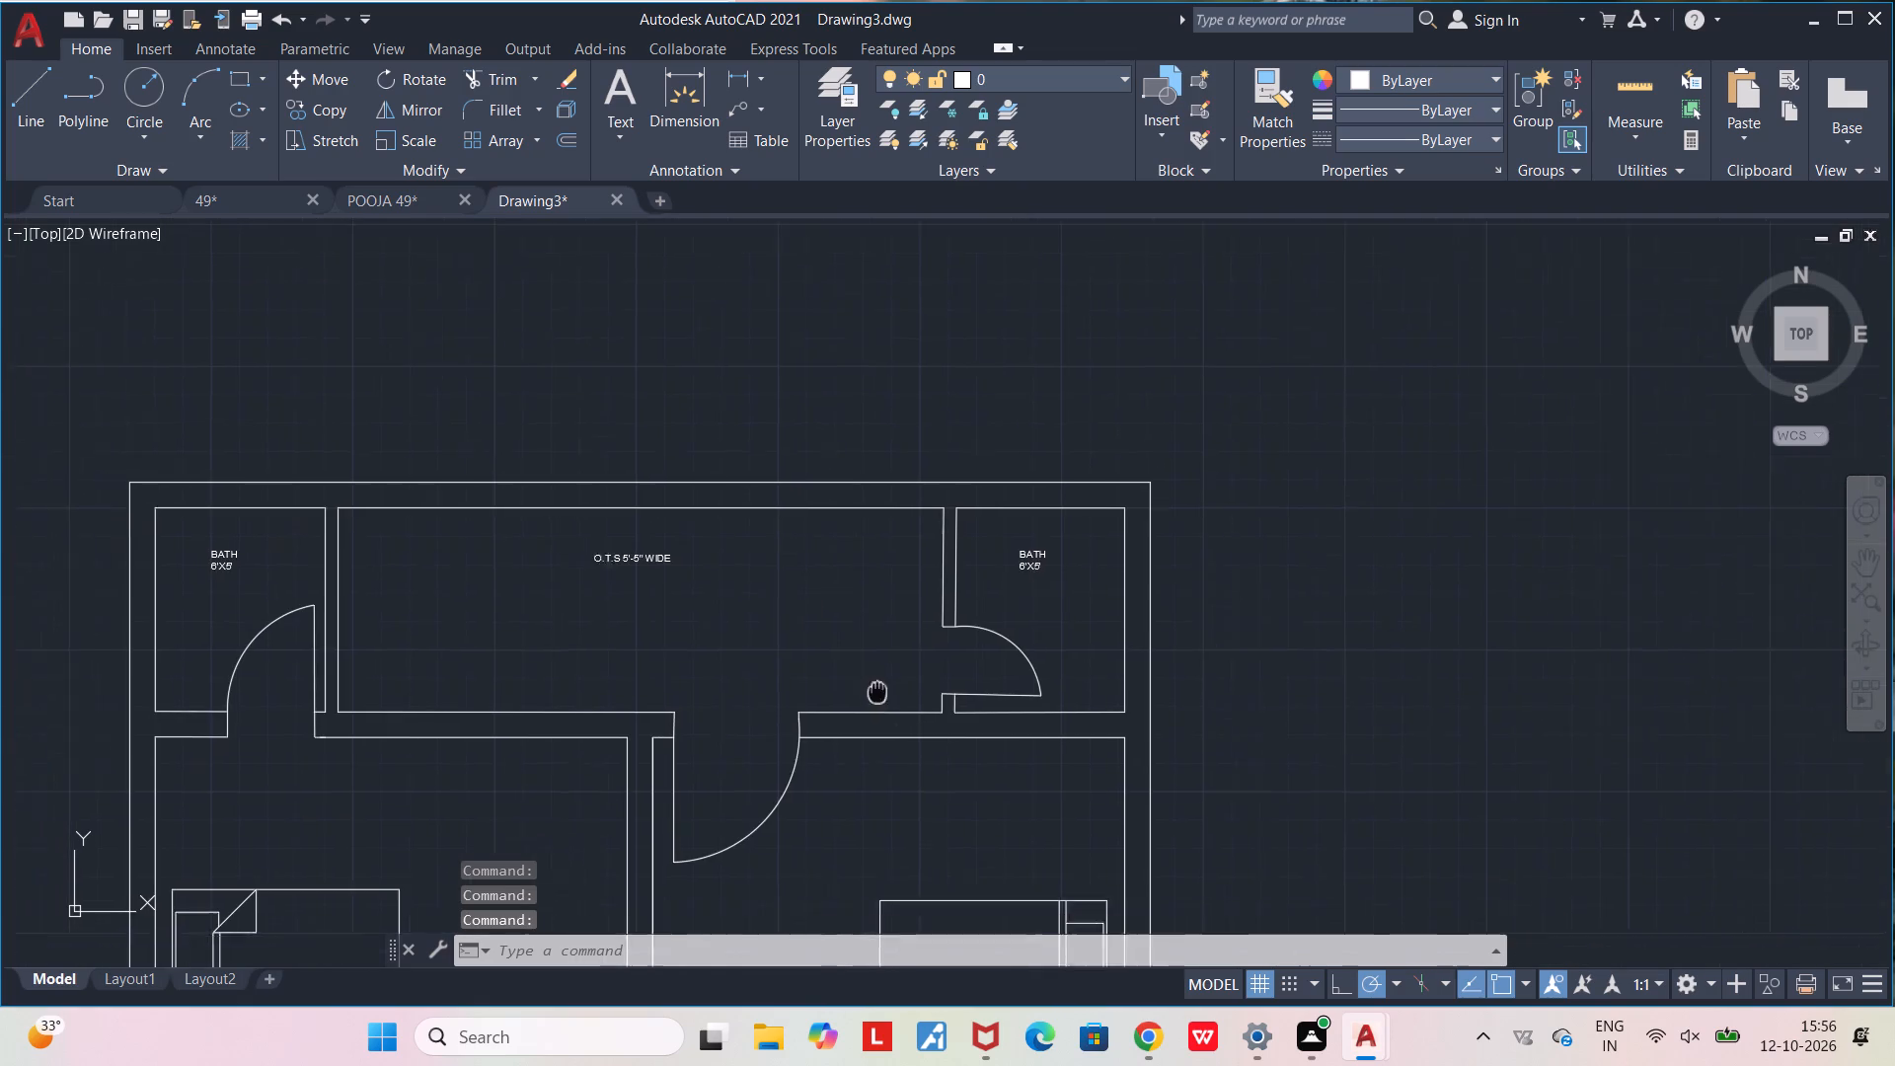
pyautogui.moveTo(880, 690); pyautogui.dragTo(1026, 550, button='middle')
pyautogui.moveTo(975, 705); pyautogui.dragTo(939, 570, button='middle')
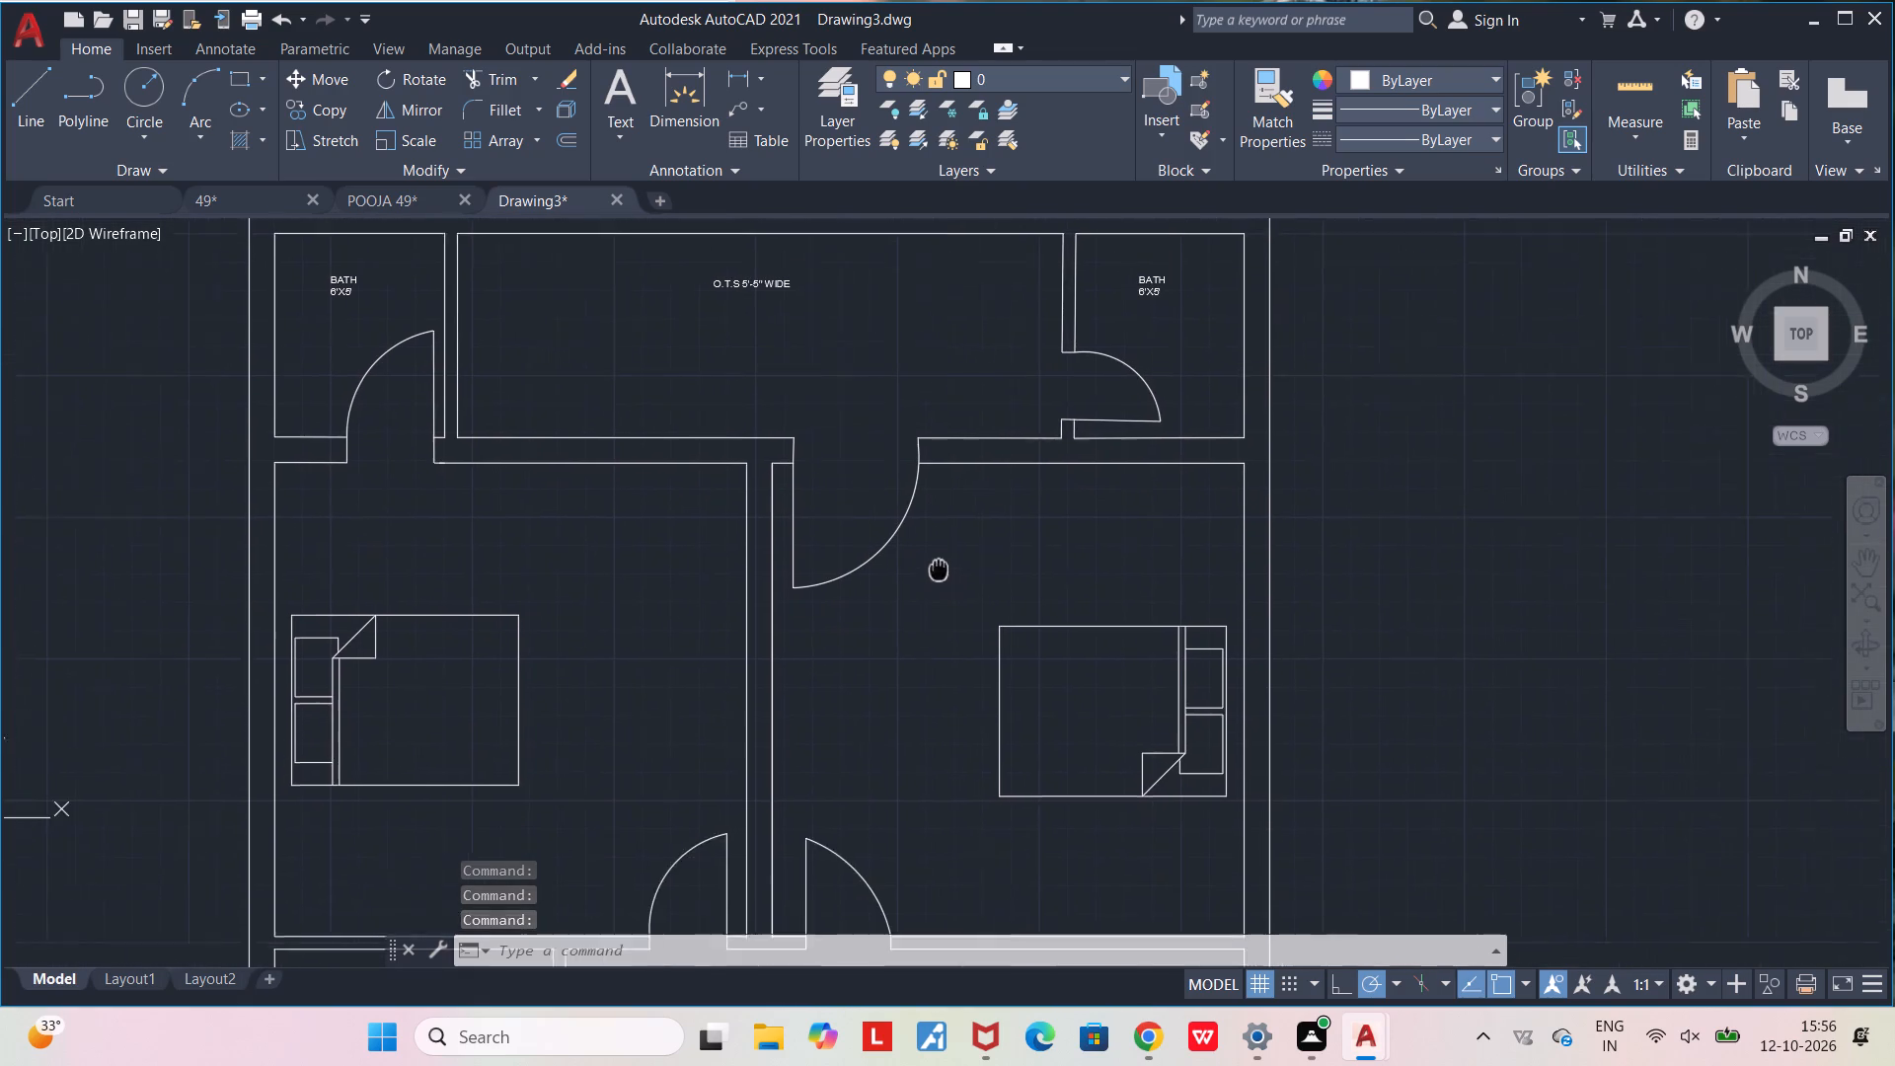
pyautogui.moveTo(939, 570); pyautogui.dragTo(933, 535, button='middle')
pyautogui.scroll(1, 902, 684)
pyautogui.moveTo(853, 713); pyautogui.dragTo(876, 623, button='middle')
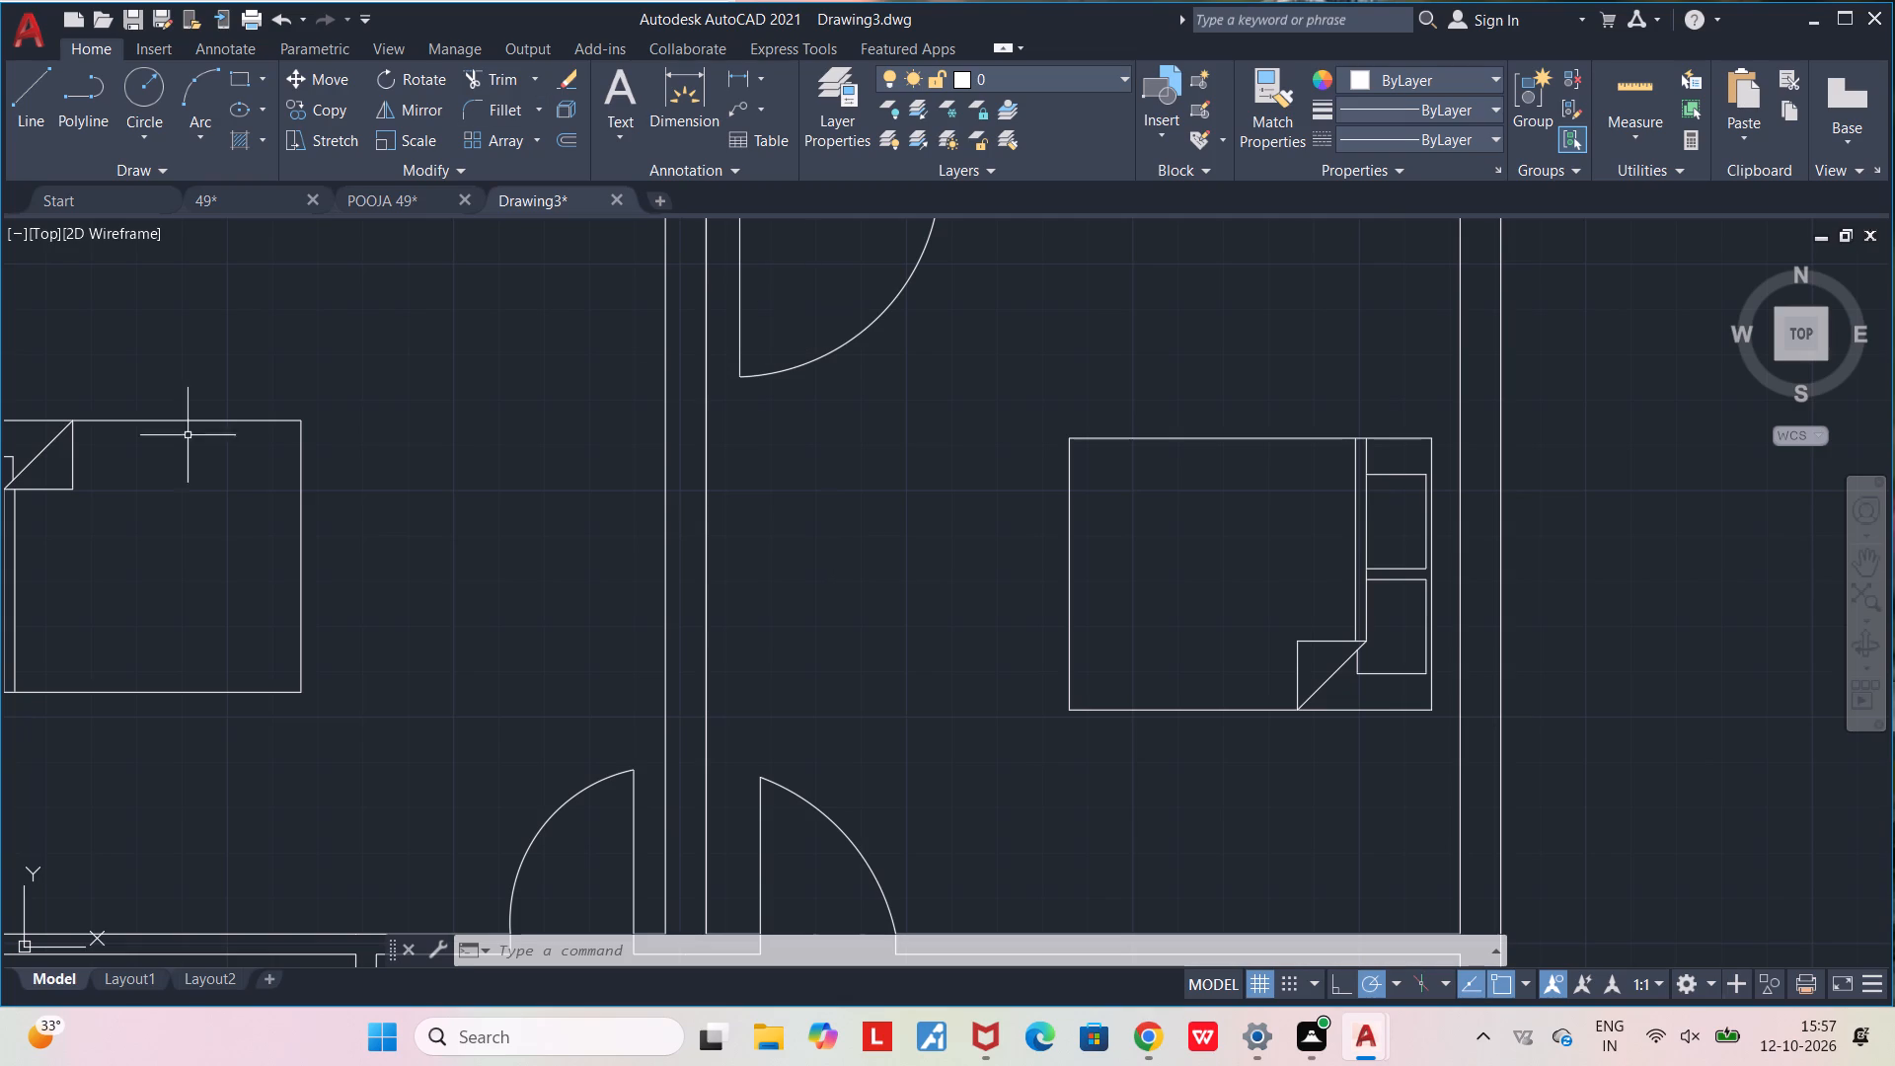
pyautogui.click(607, 99)
pyautogui.click(741, 458)
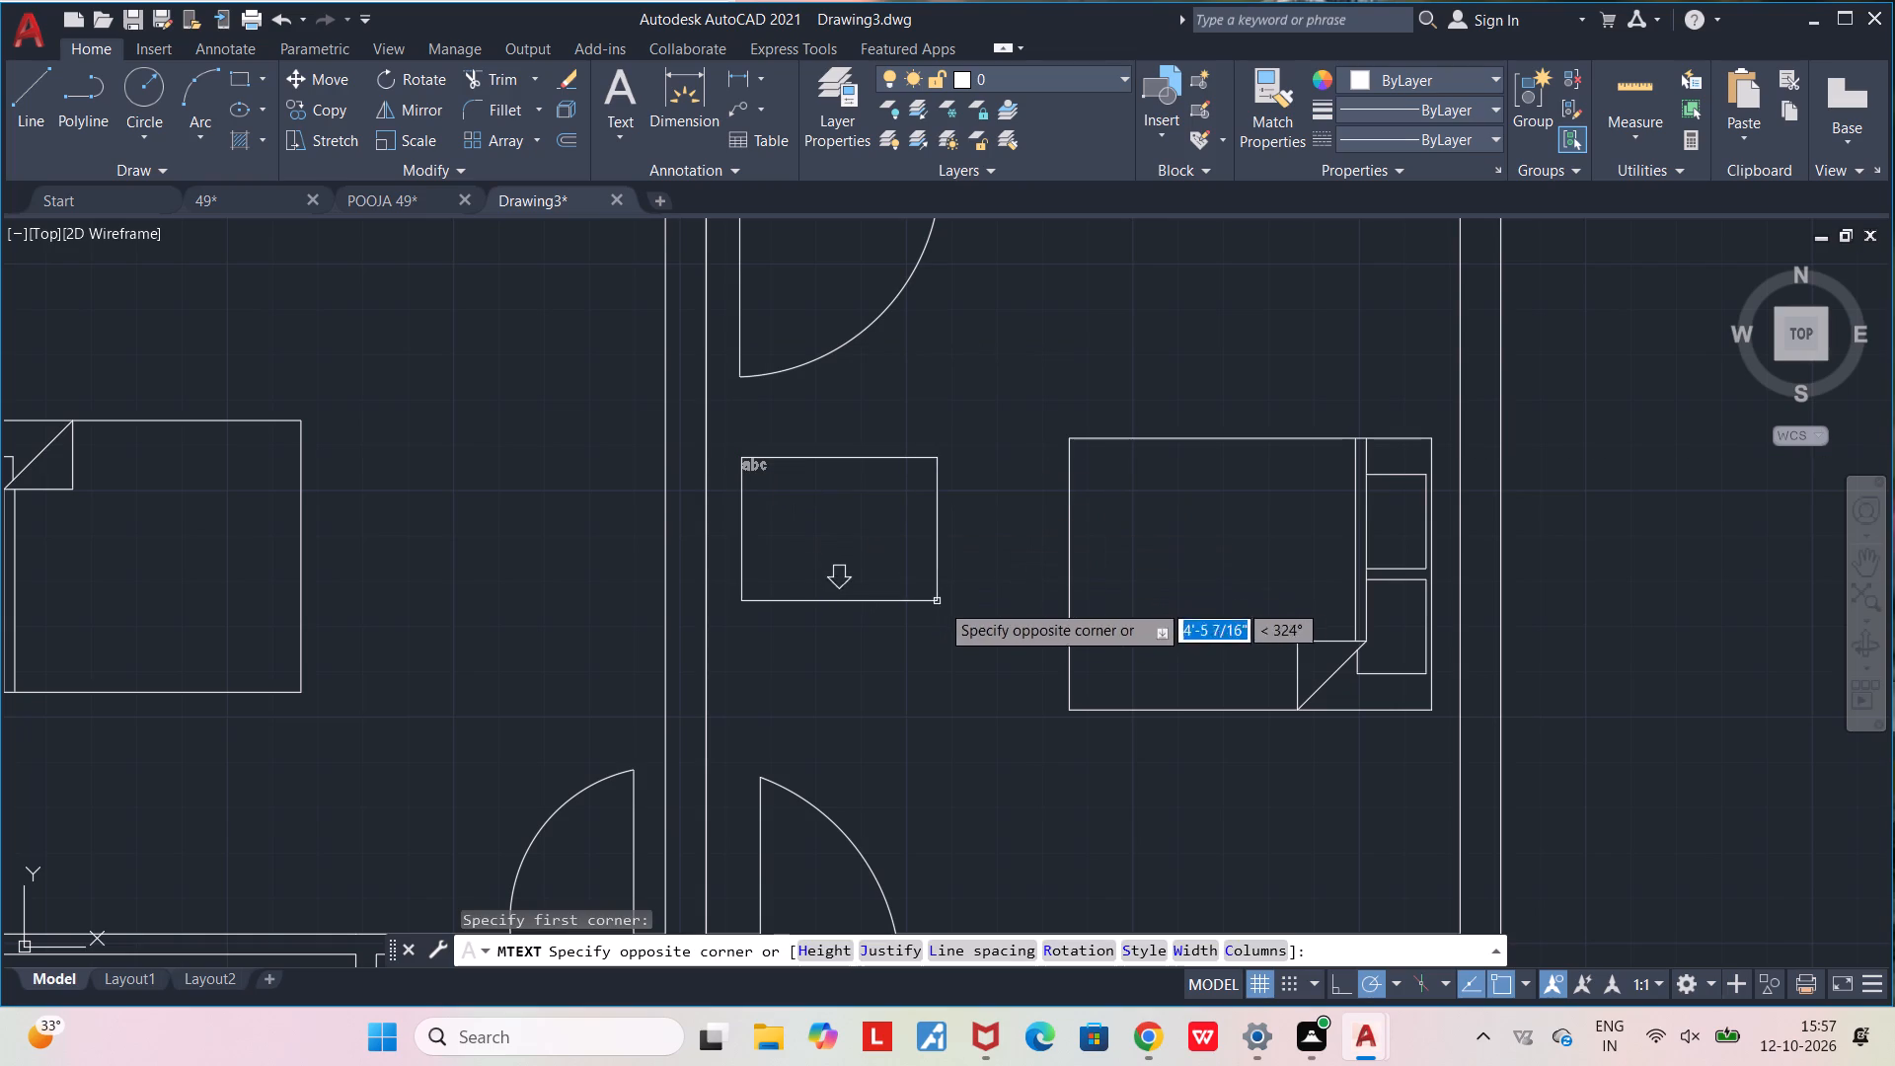
pyautogui.click(1037, 598)
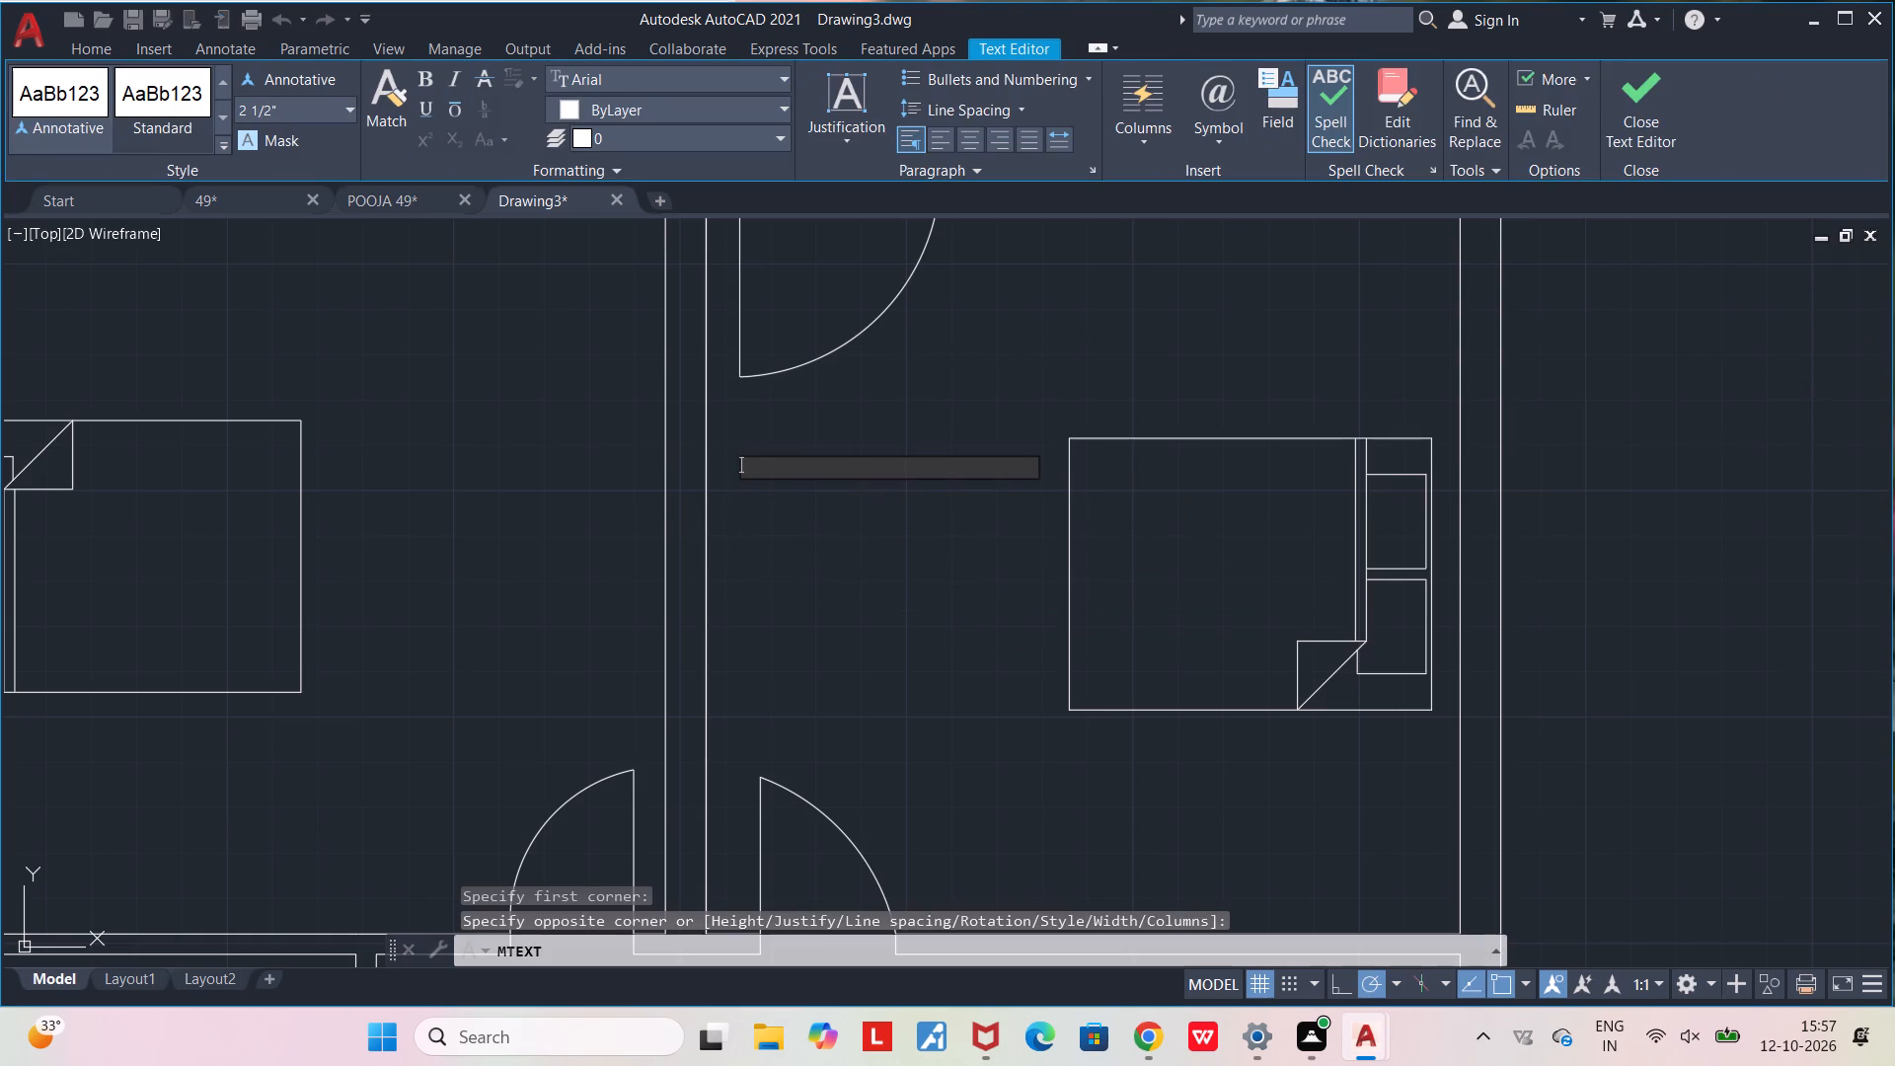
pyautogui.write('BED ROOM')
pyautogui.press('space')
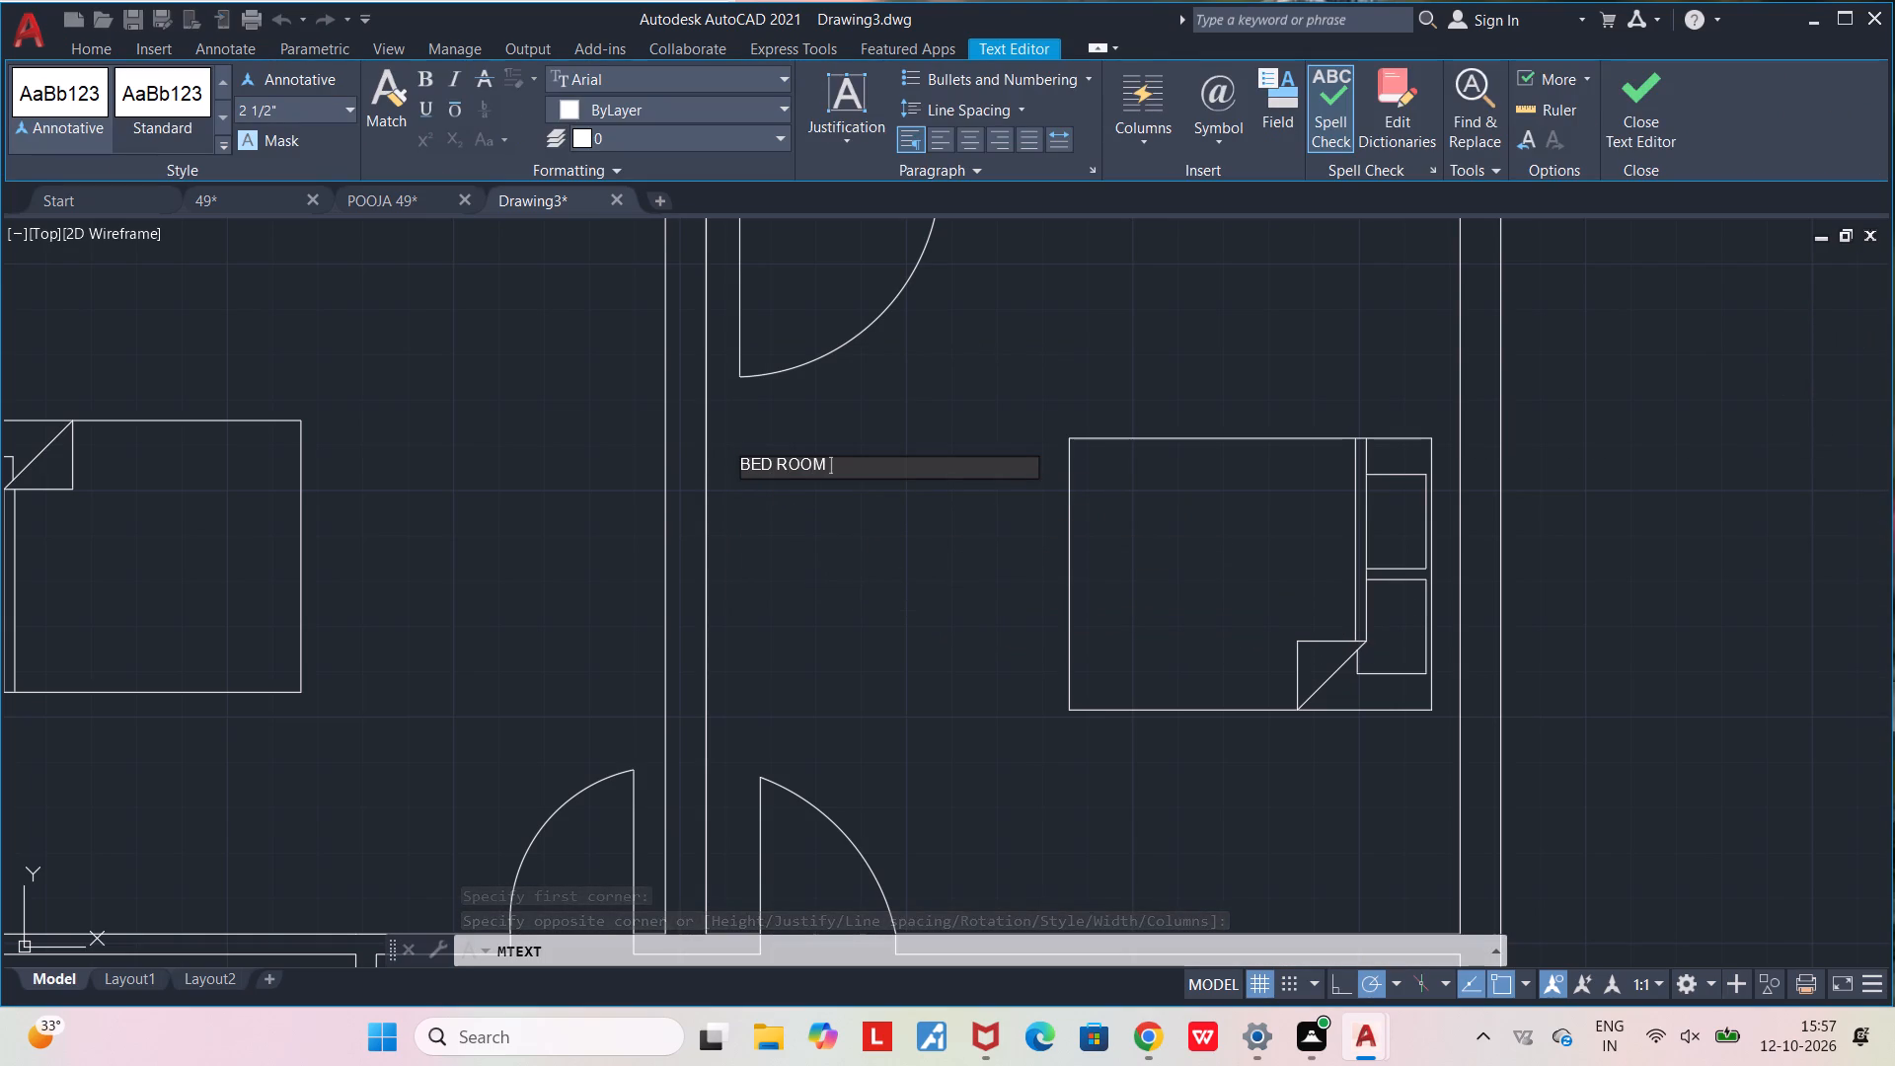
pyautogui.press('Return')
pyautogui.write('13')
pyautogui.press("'")
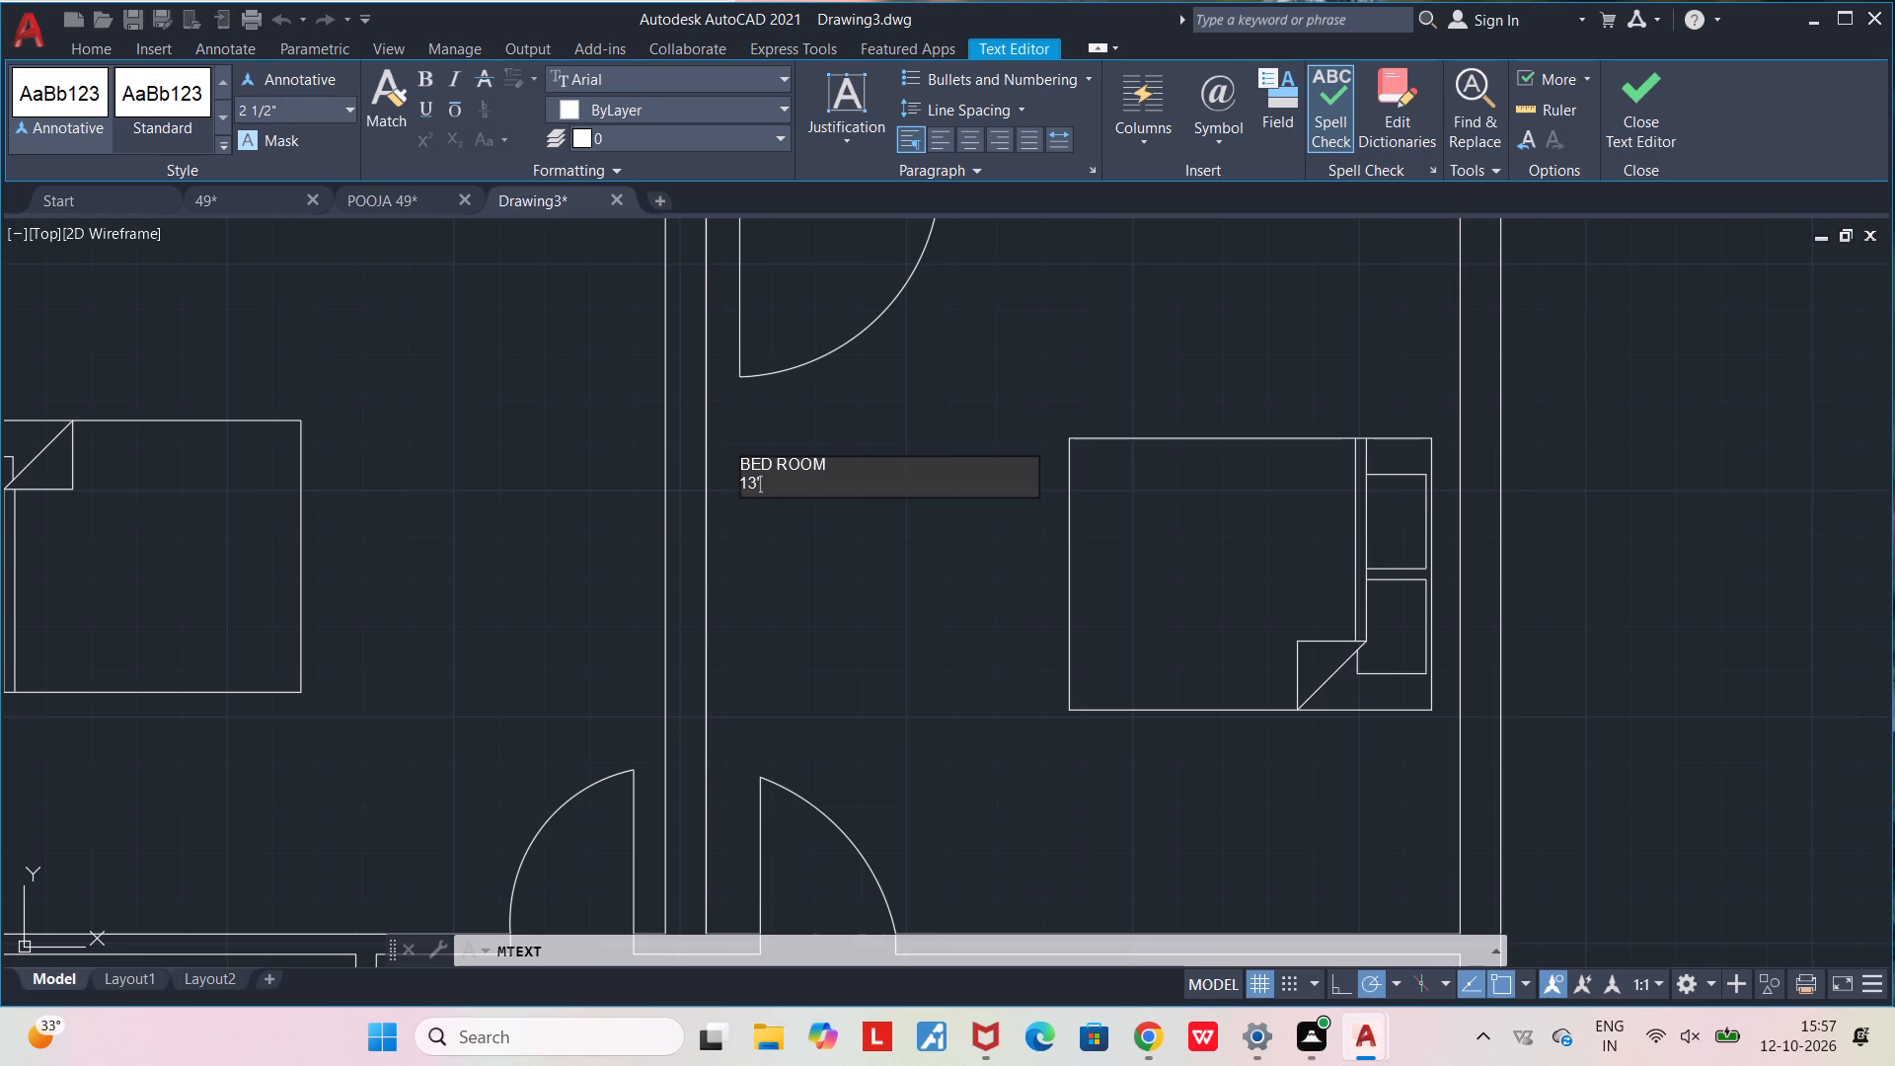
pyautogui.press('-')
pyautogui.write('11"')
pyautogui.press('x')
pyautogui.write("13'")
pyautogui.press('-')
pyautogui.write('0"')
pyautogui.press('Return')
pyautogui.click(849, 604)
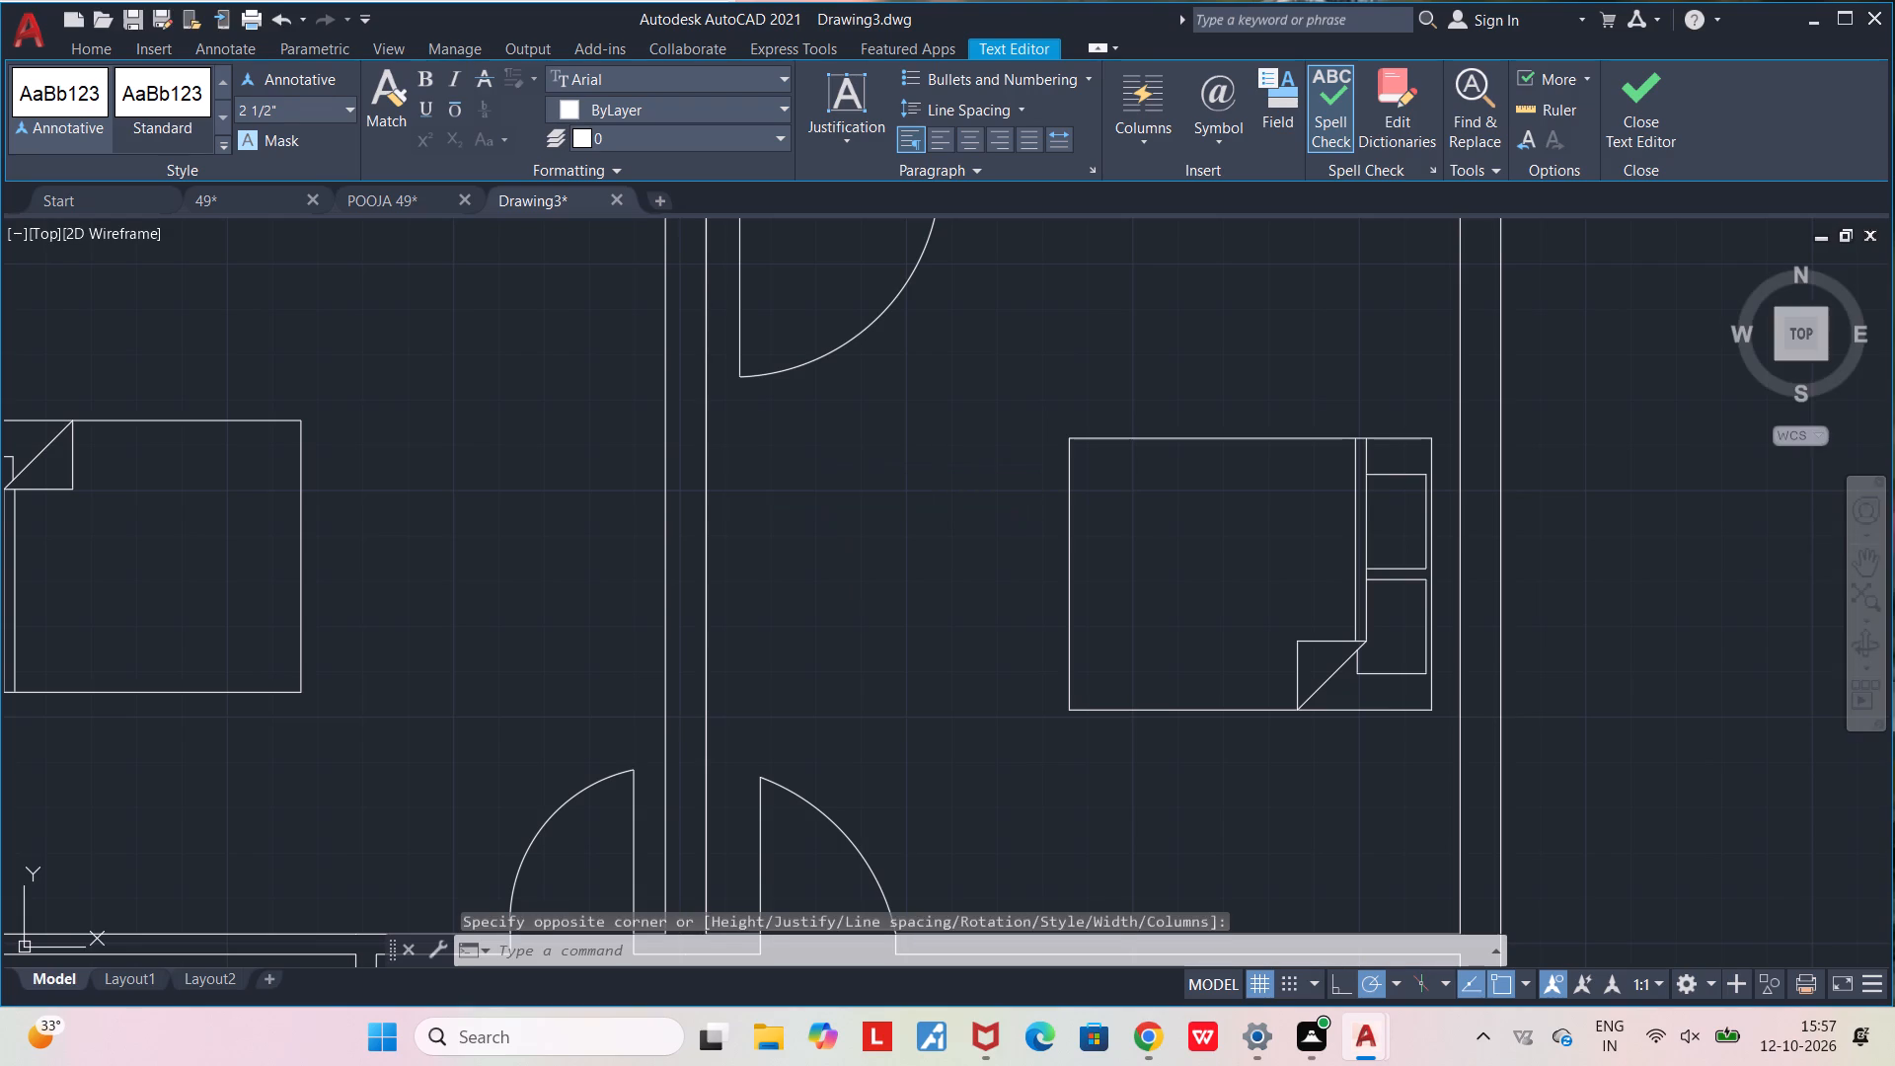
# Move the BED ROOM label slightly east and south, toward the bed in the east bedroom.
pyautogui.click(769, 474)
pyautogui.moveTo(784, 478); pyautogui.dragTo(805, 481)
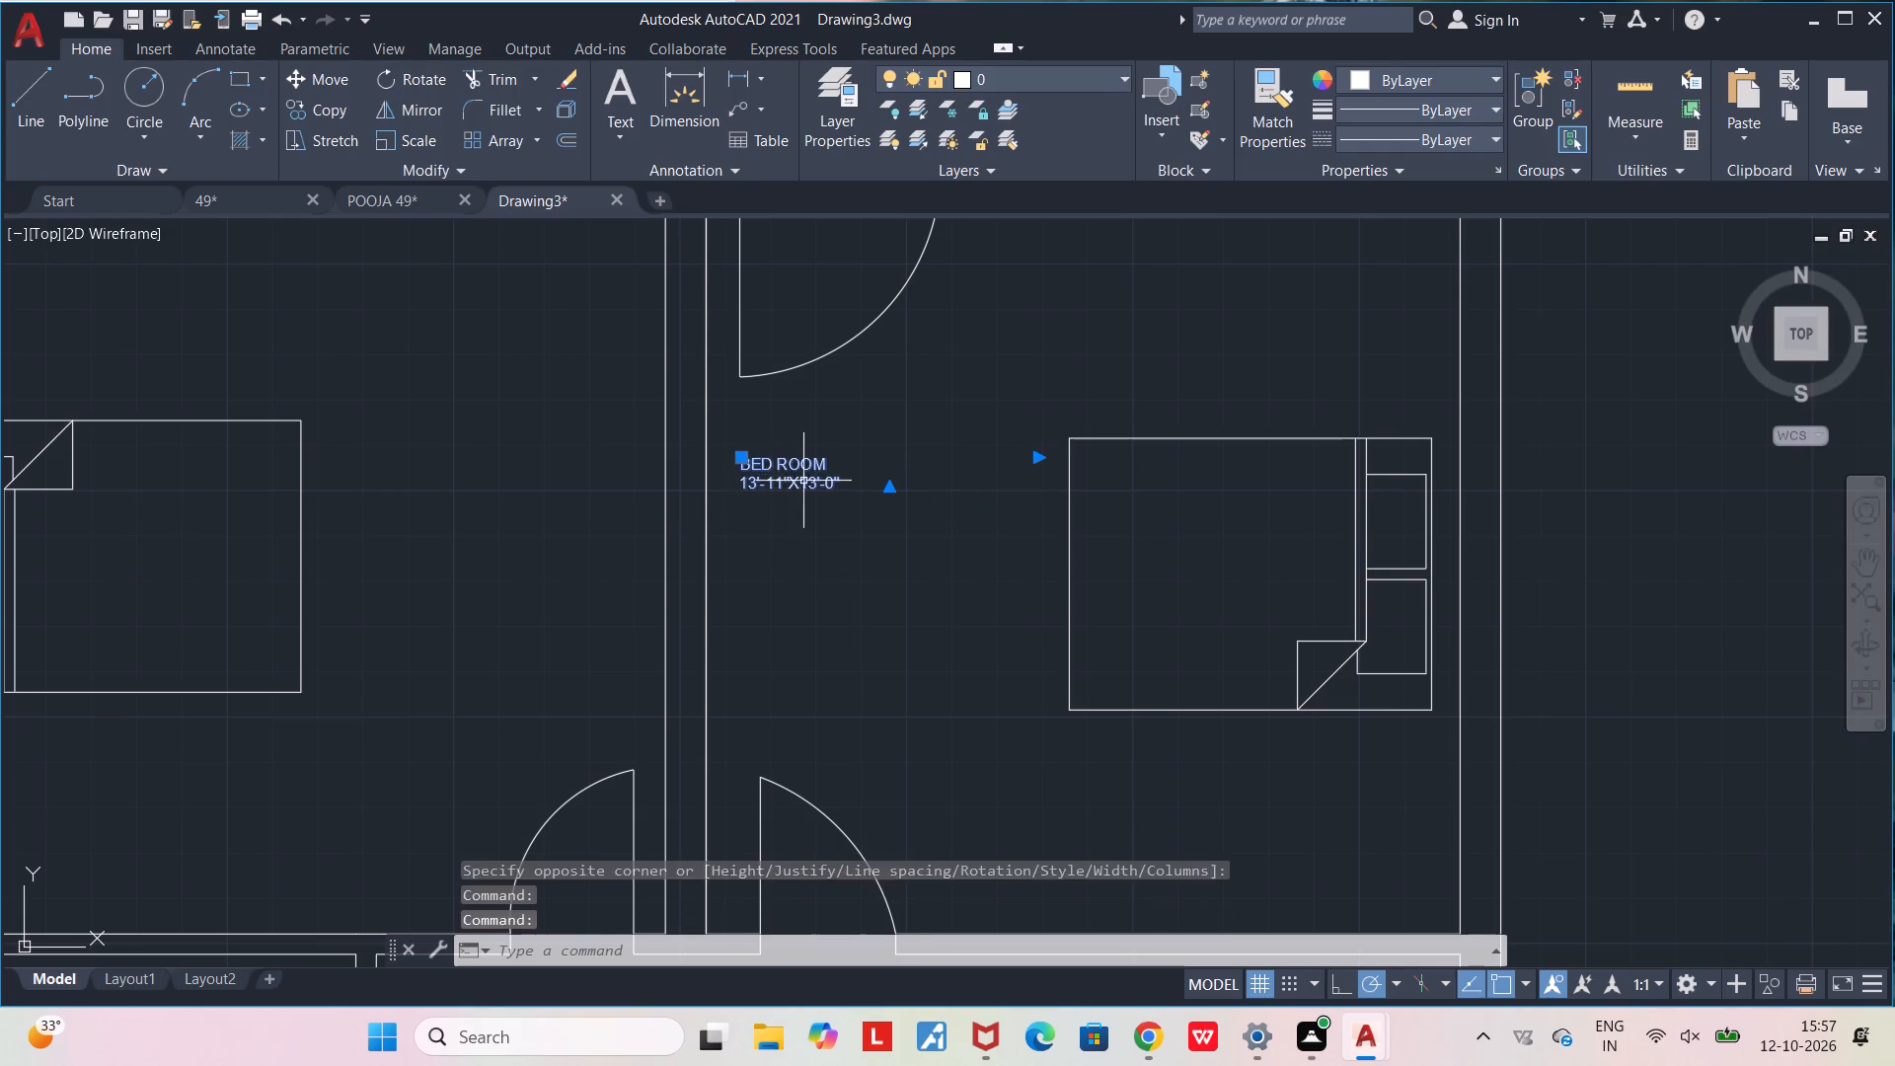
pyautogui.moveTo(805, 481); pyautogui.dragTo(850, 489)
pyautogui.press('Escape')
# Copy the BED ROOM 13'-11"X13'-0" label into the west bedroom, just east of its bed.
pyautogui.scroll(-2, 904, 657)
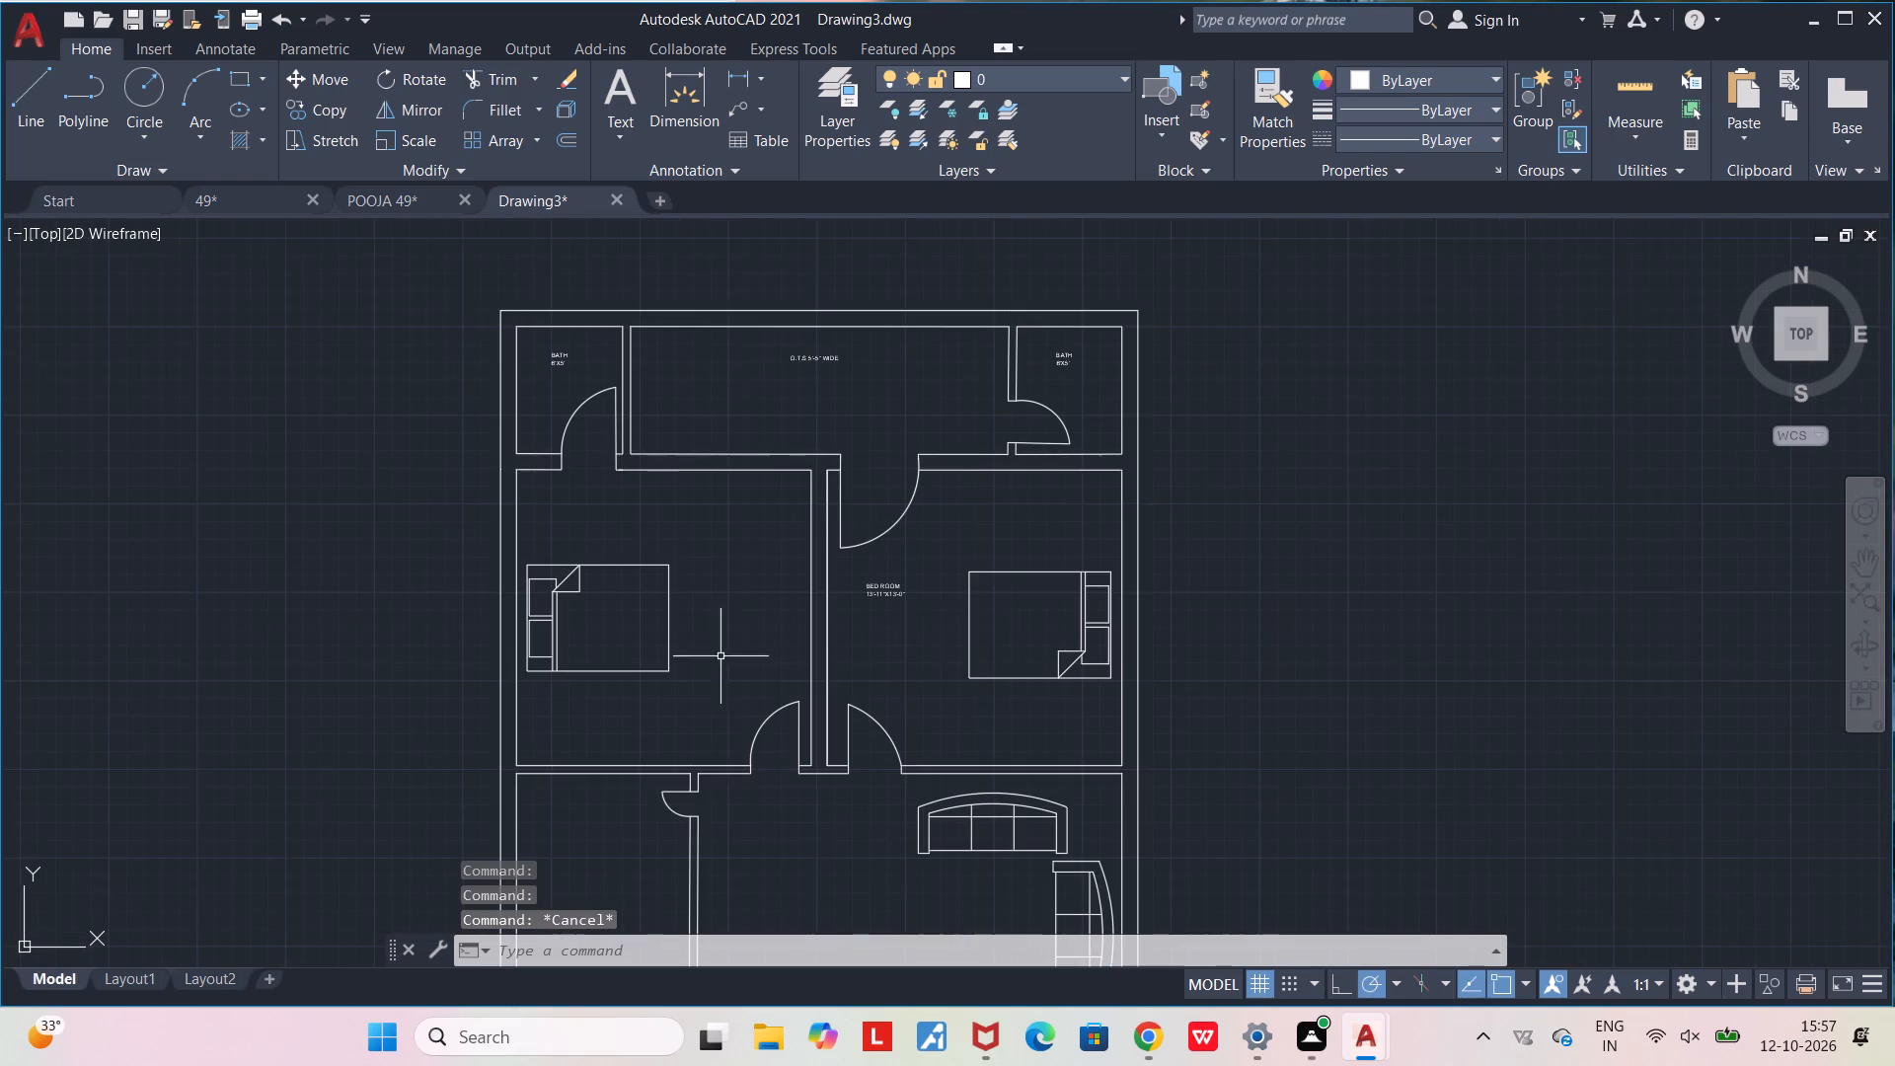
pyautogui.scroll(1, 717, 632)
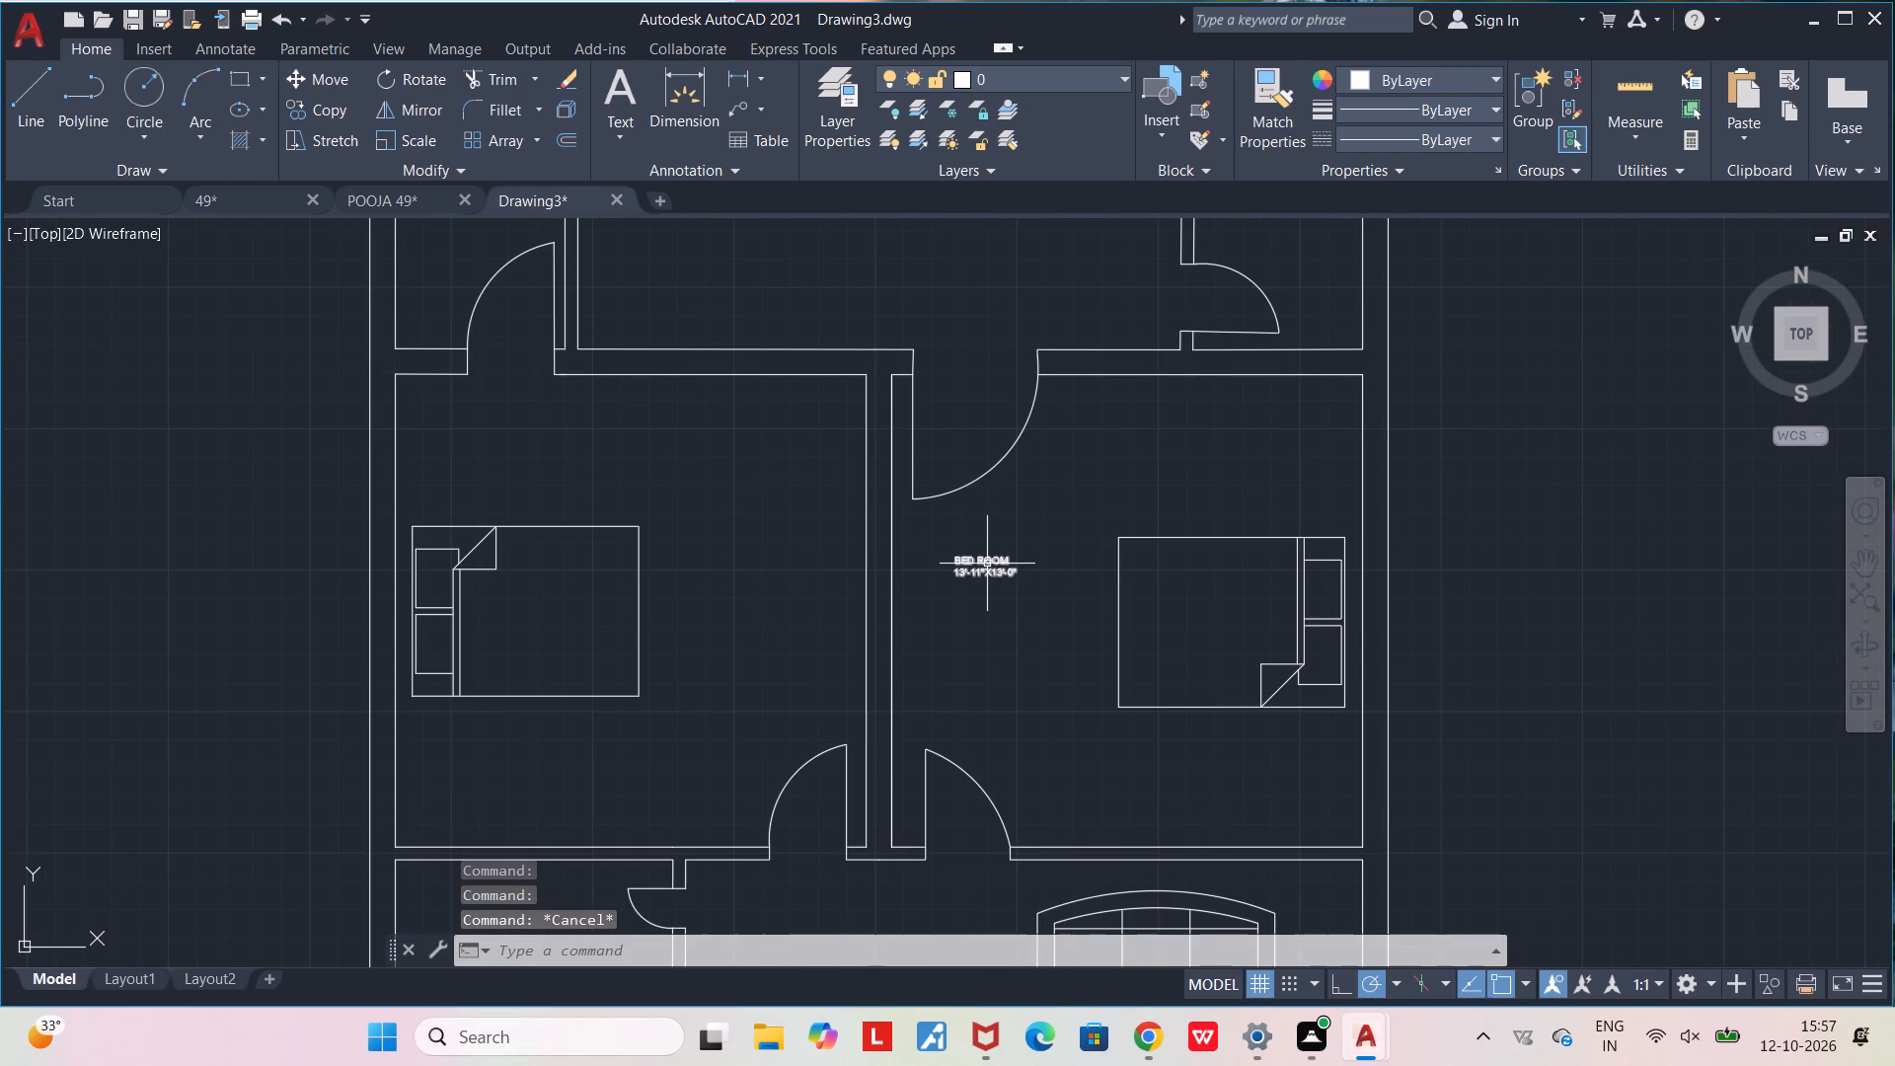
pyautogui.scroll(1, 987, 564)
pyautogui.click(987, 565)
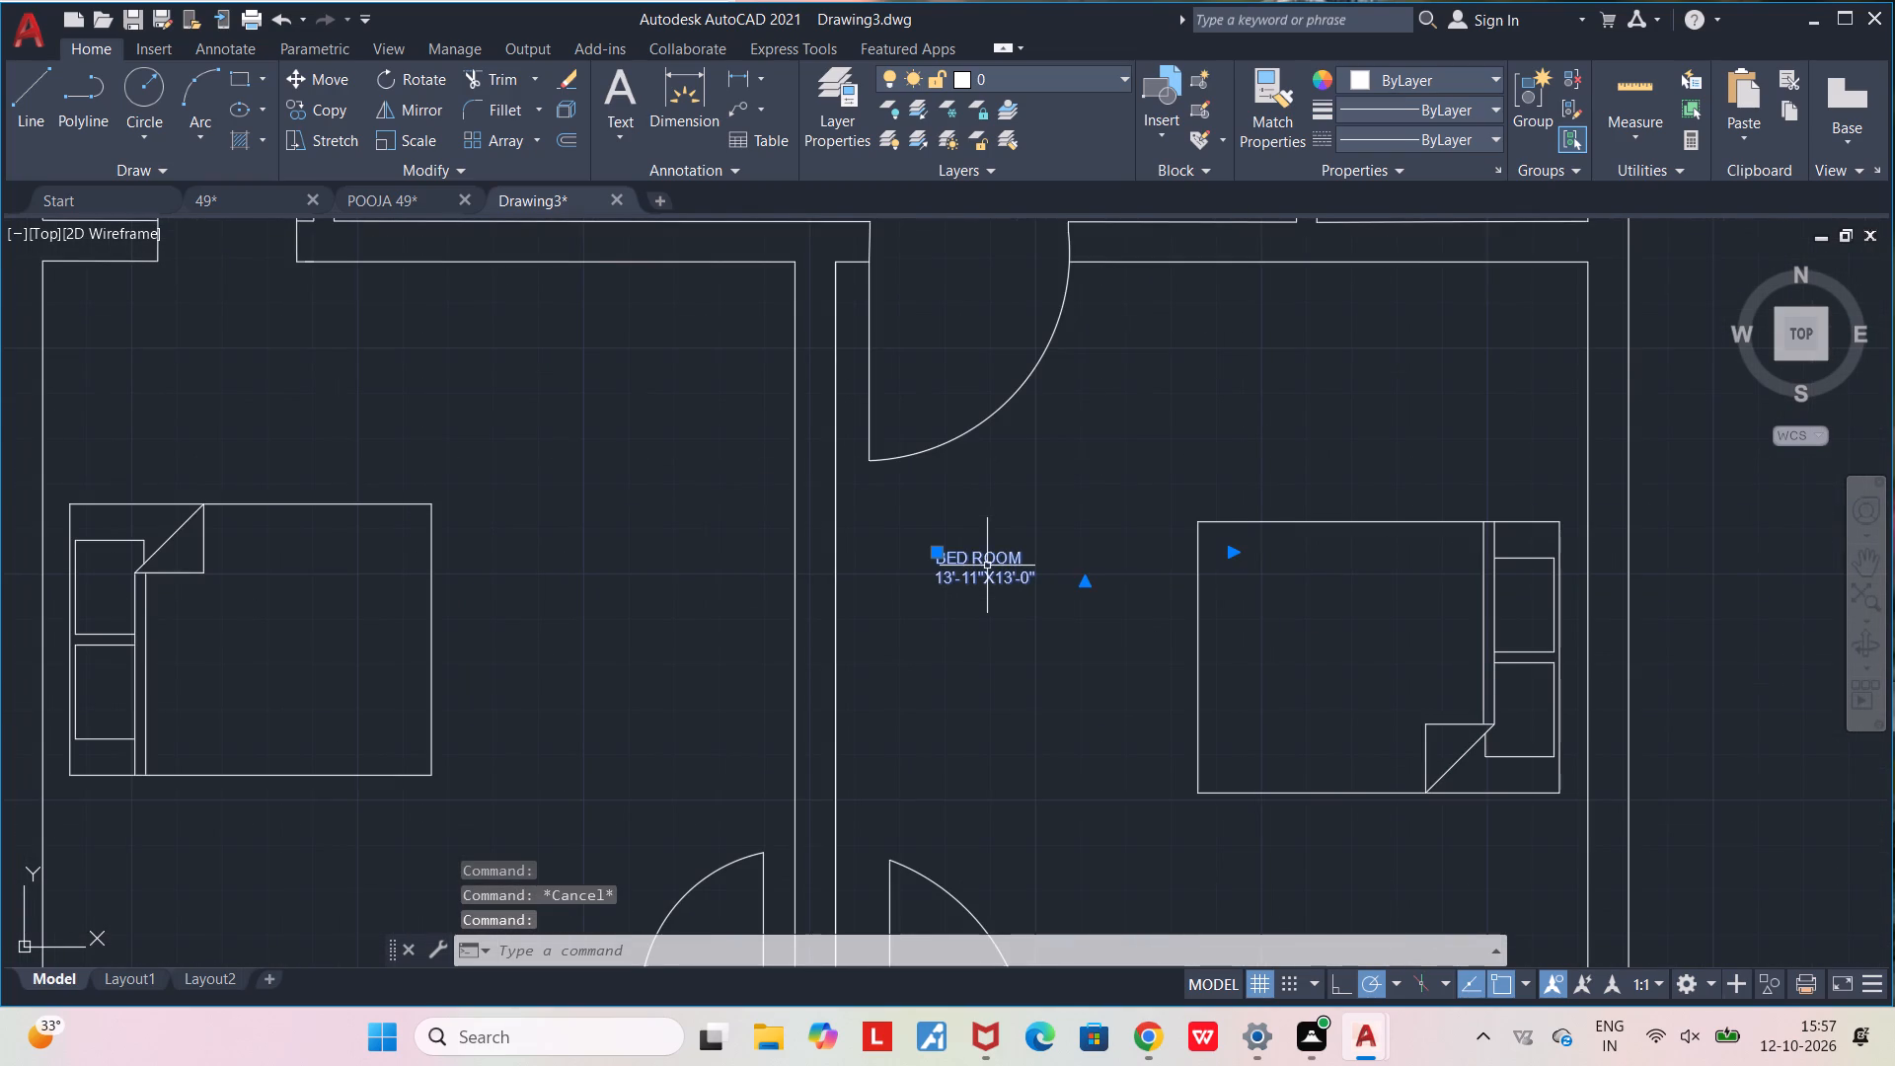
pyautogui.hotkey('ctrl', 'c')
pyautogui.hotkey('ctrl', 'v')
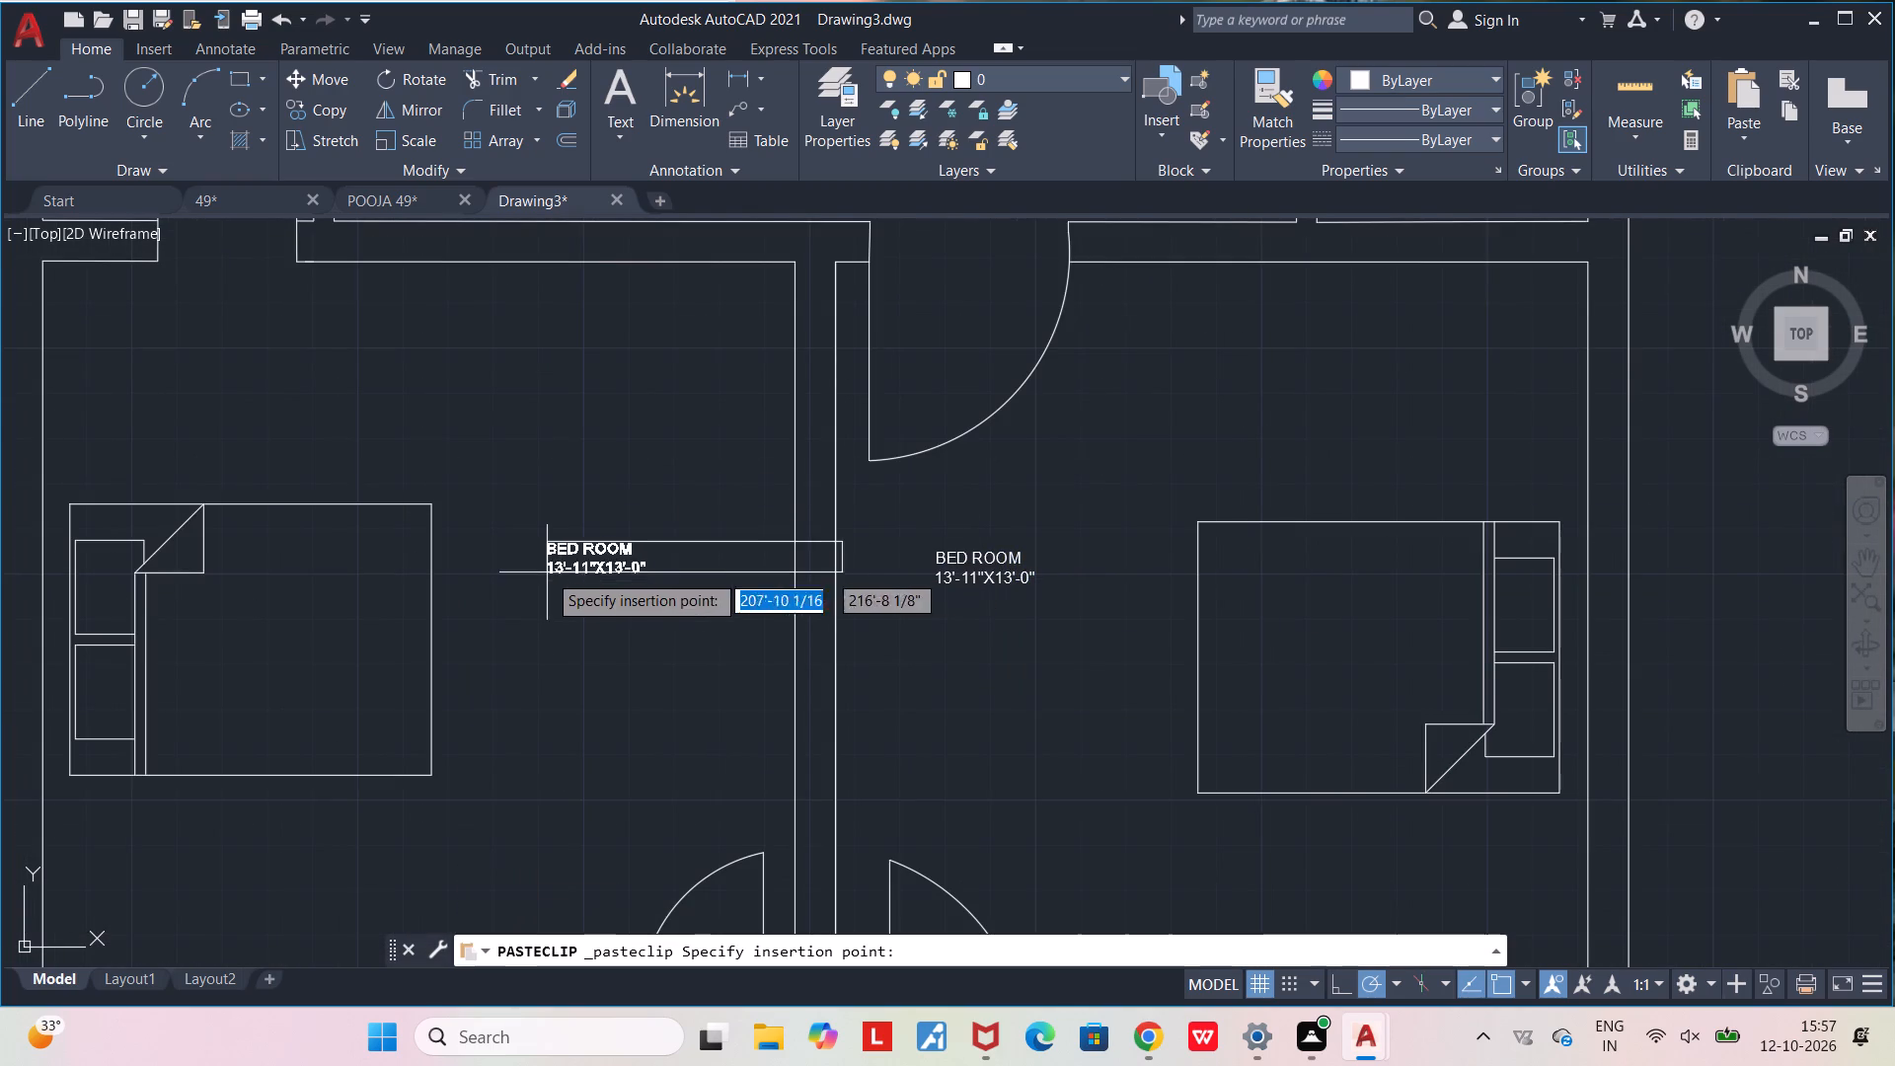
pyautogui.click(476, 563)
pyautogui.press('Escape')
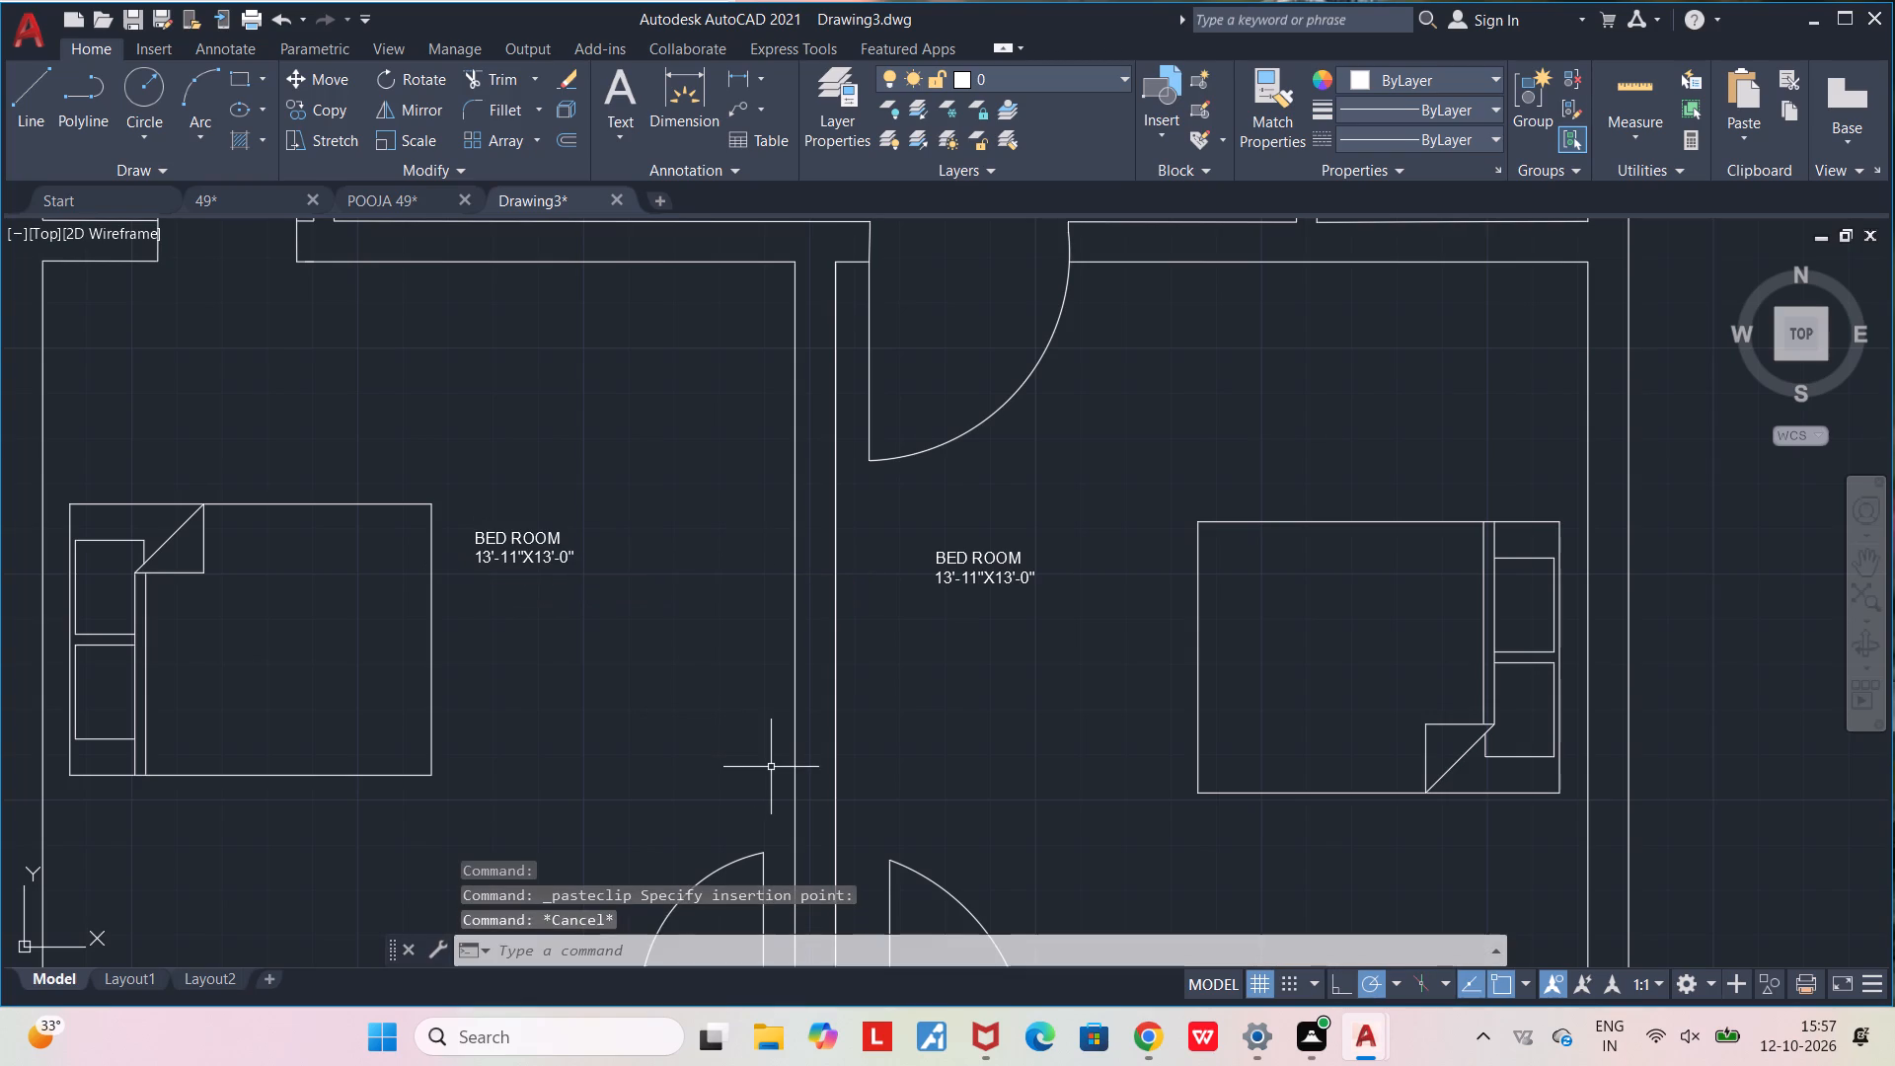
# Add the multiline text label "D" inside the swing of the west bedroom's south door.
pyautogui.scroll(-1, 790, 755)
pyautogui.moveTo(790, 775); pyautogui.dragTo(908, 572, button='middle')
pyautogui.scroll(-1, 908, 572)
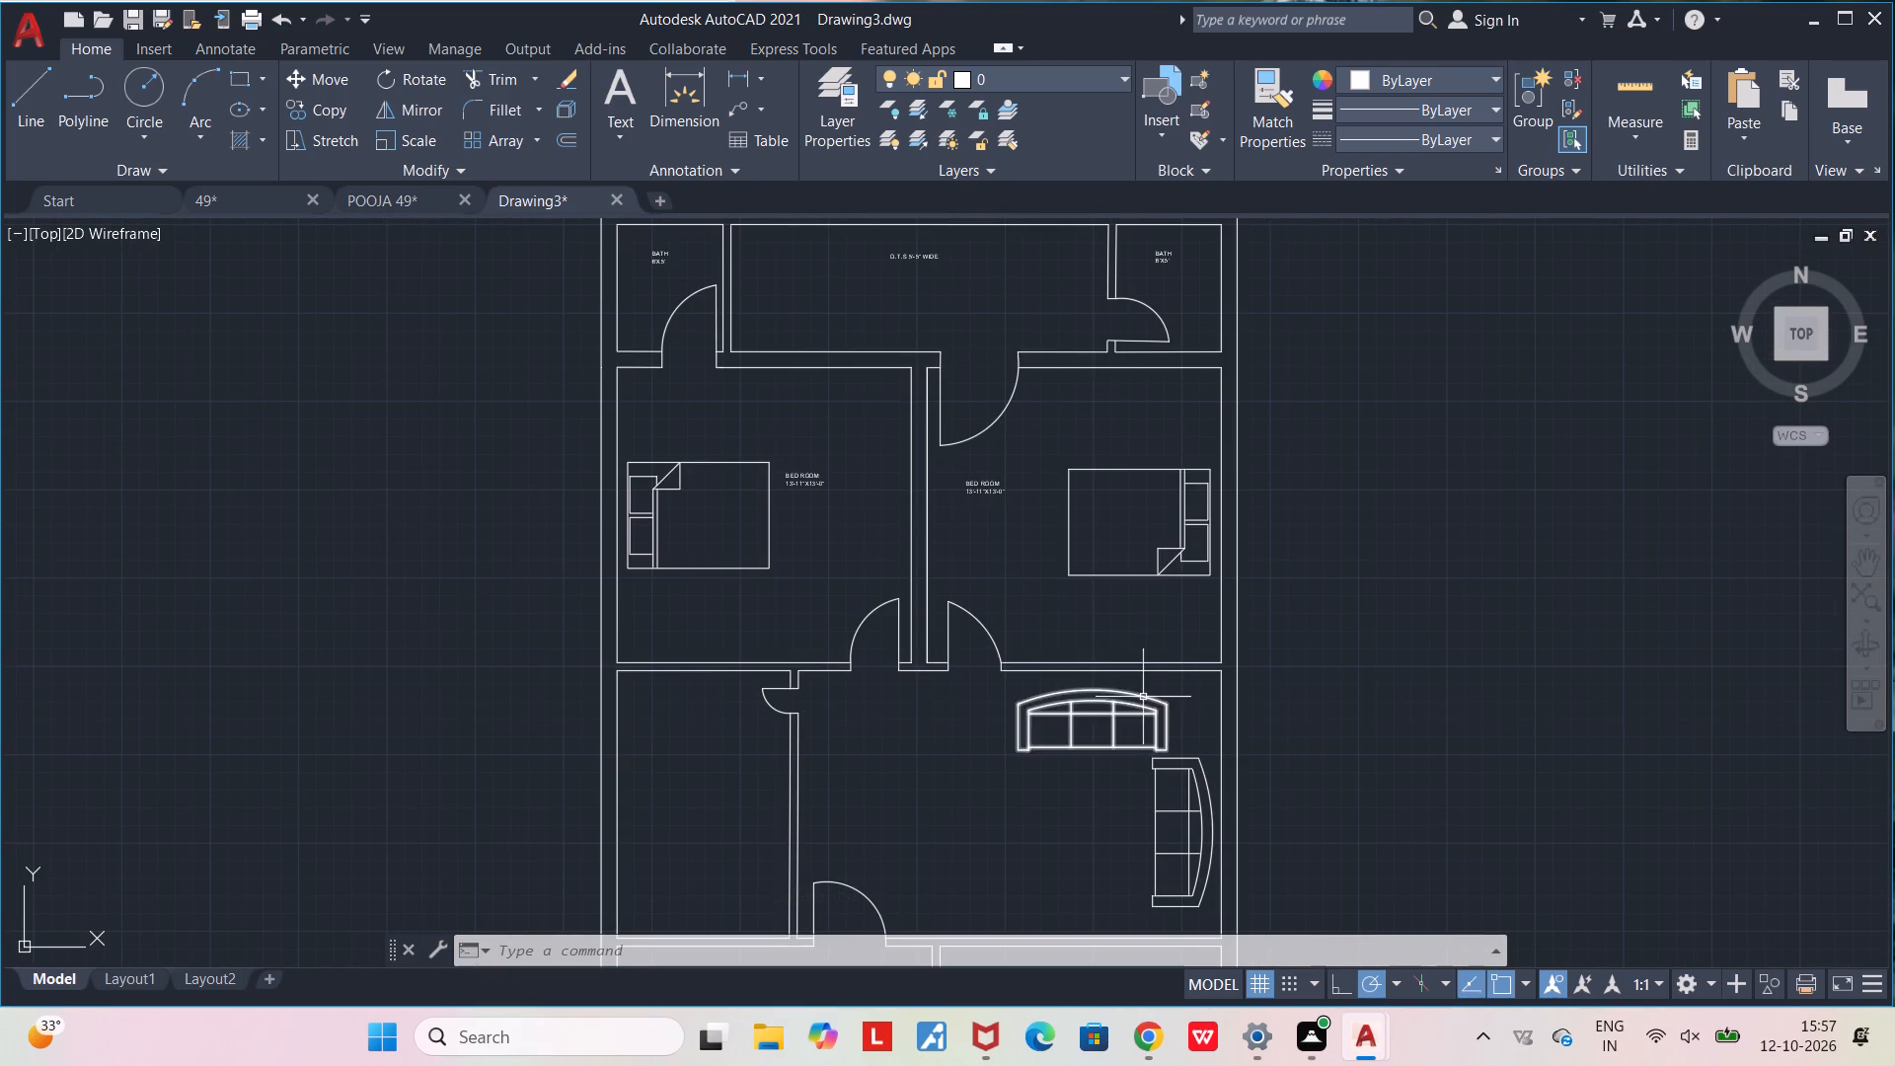
pyautogui.moveTo(1062, 649); pyautogui.dragTo(1114, 536, button='middle')
pyautogui.moveTo(913, 667); pyautogui.dragTo(964, 587, button='middle')
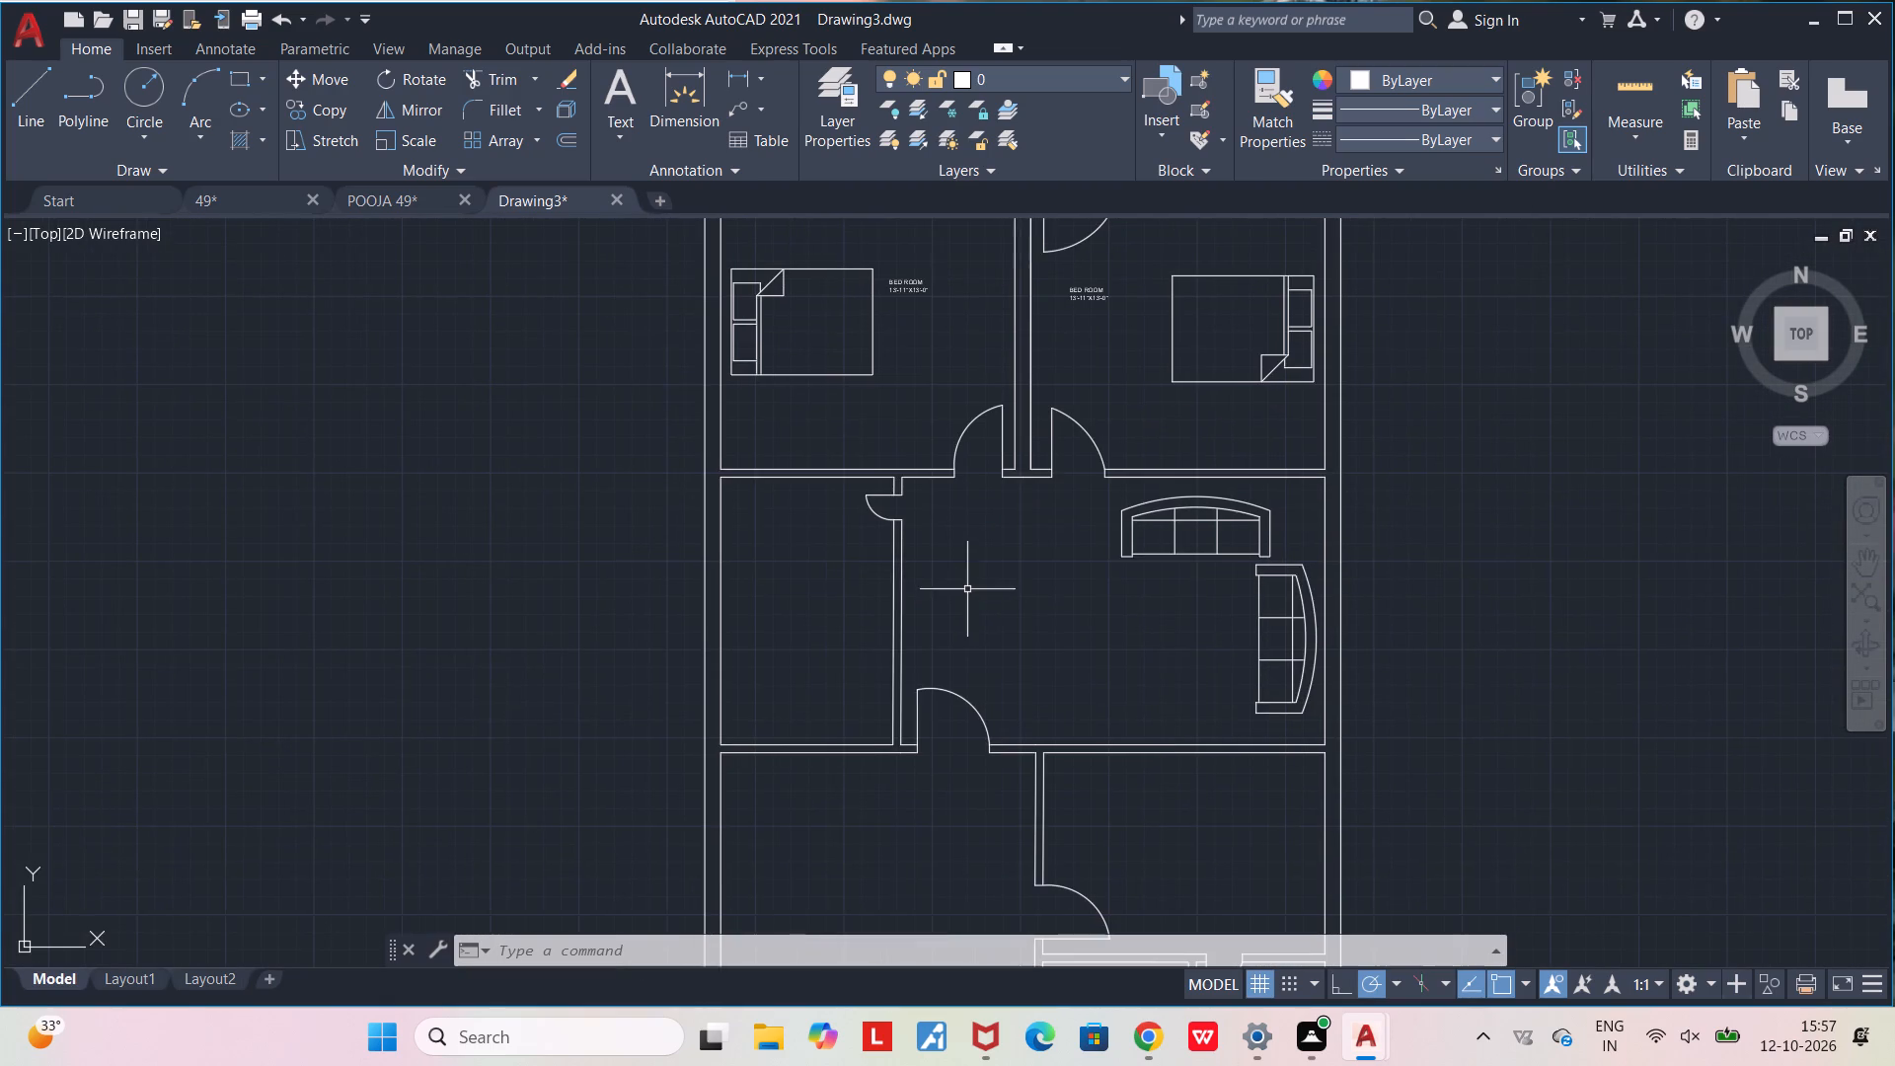
pyautogui.scroll(2, 994, 474)
pyautogui.moveTo(992, 482); pyautogui.dragTo(990, 648, button='middle')
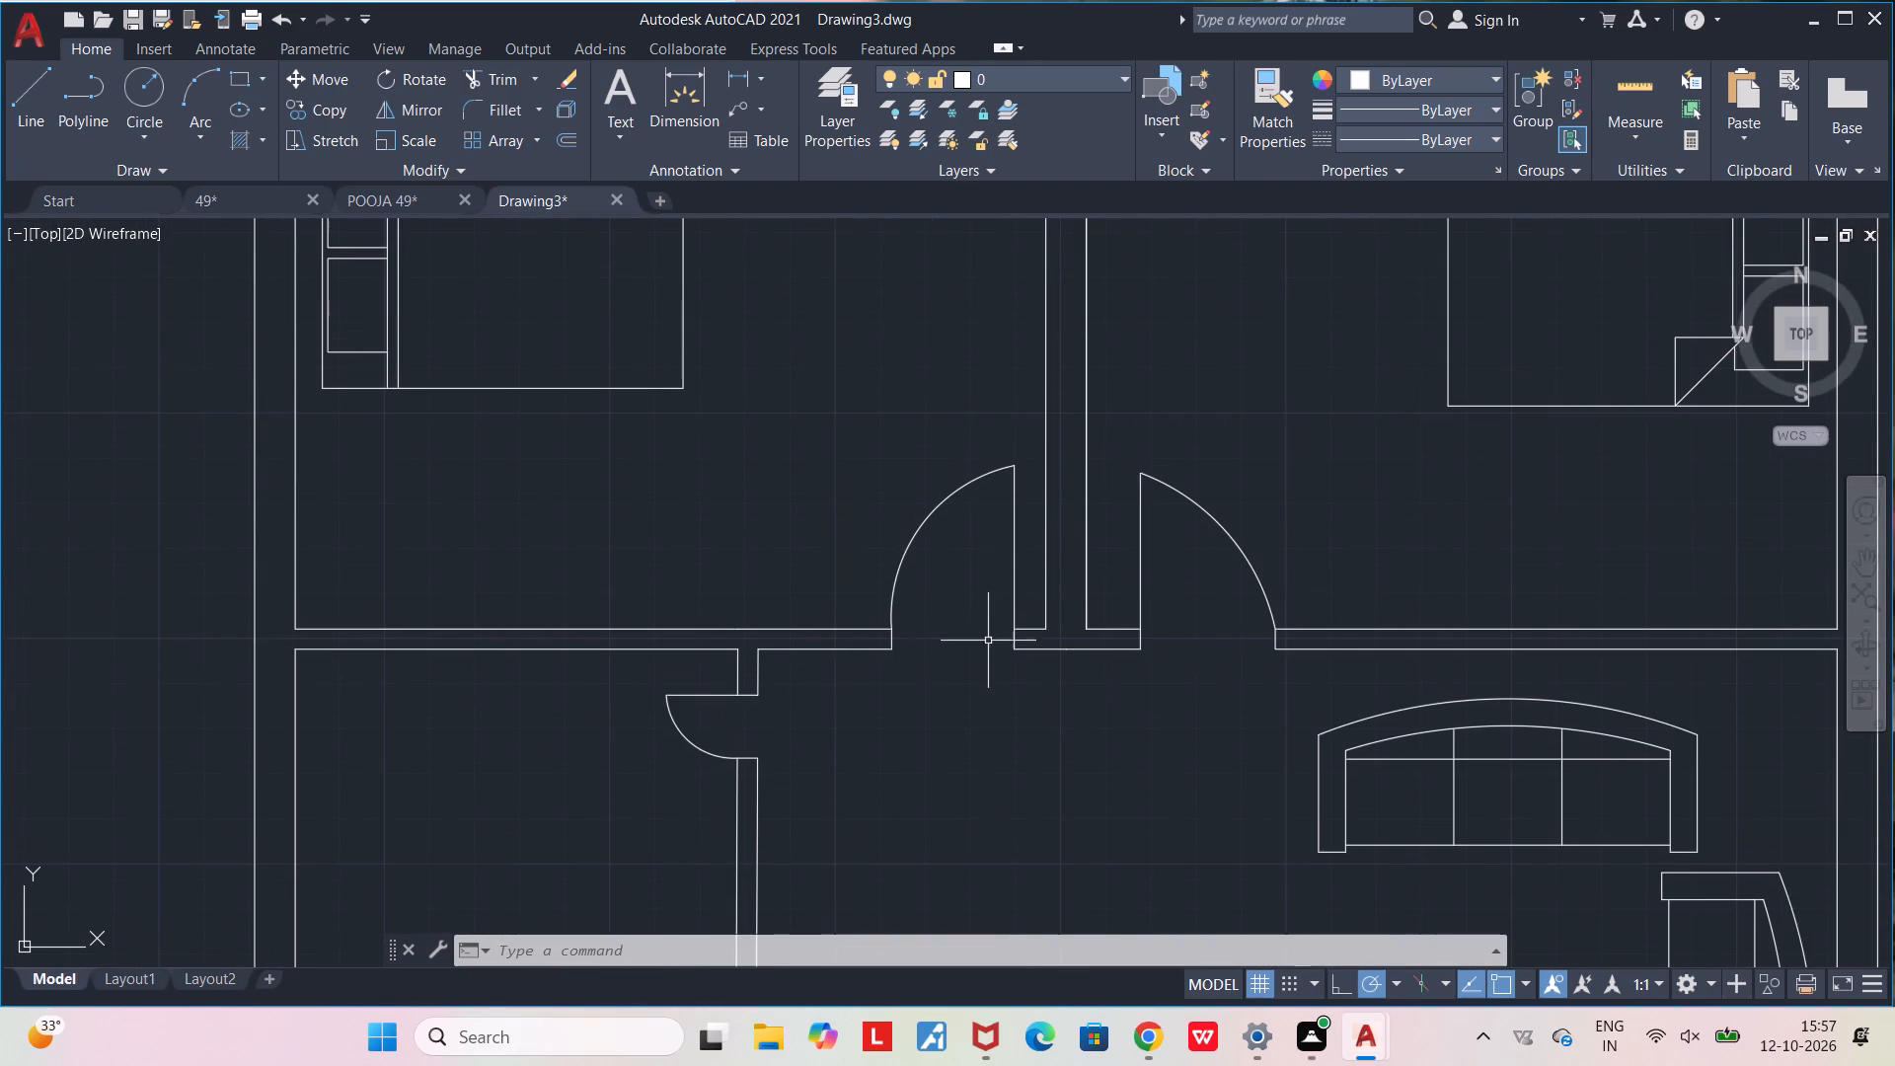
pyautogui.click(629, 87)
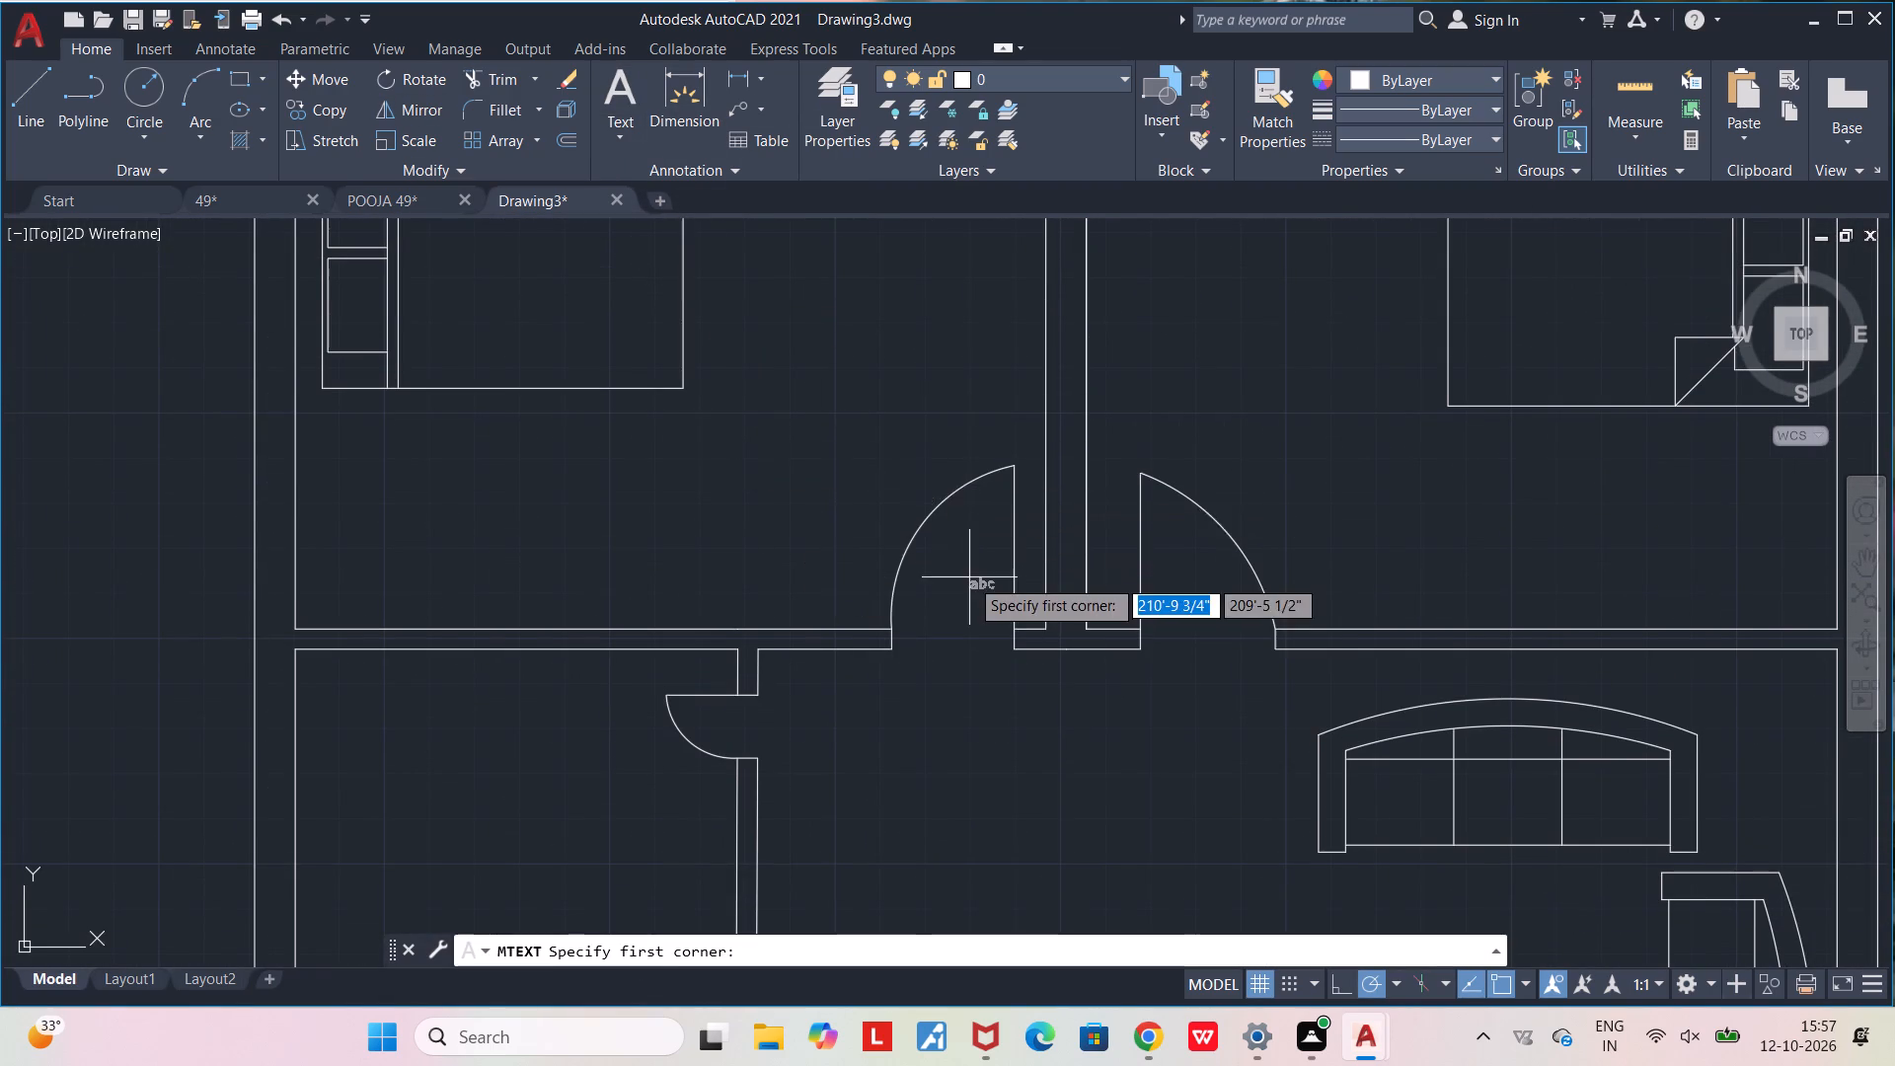
pyautogui.scroll(2, 966, 575)
pyautogui.click(895, 495)
pyautogui.click(999, 601)
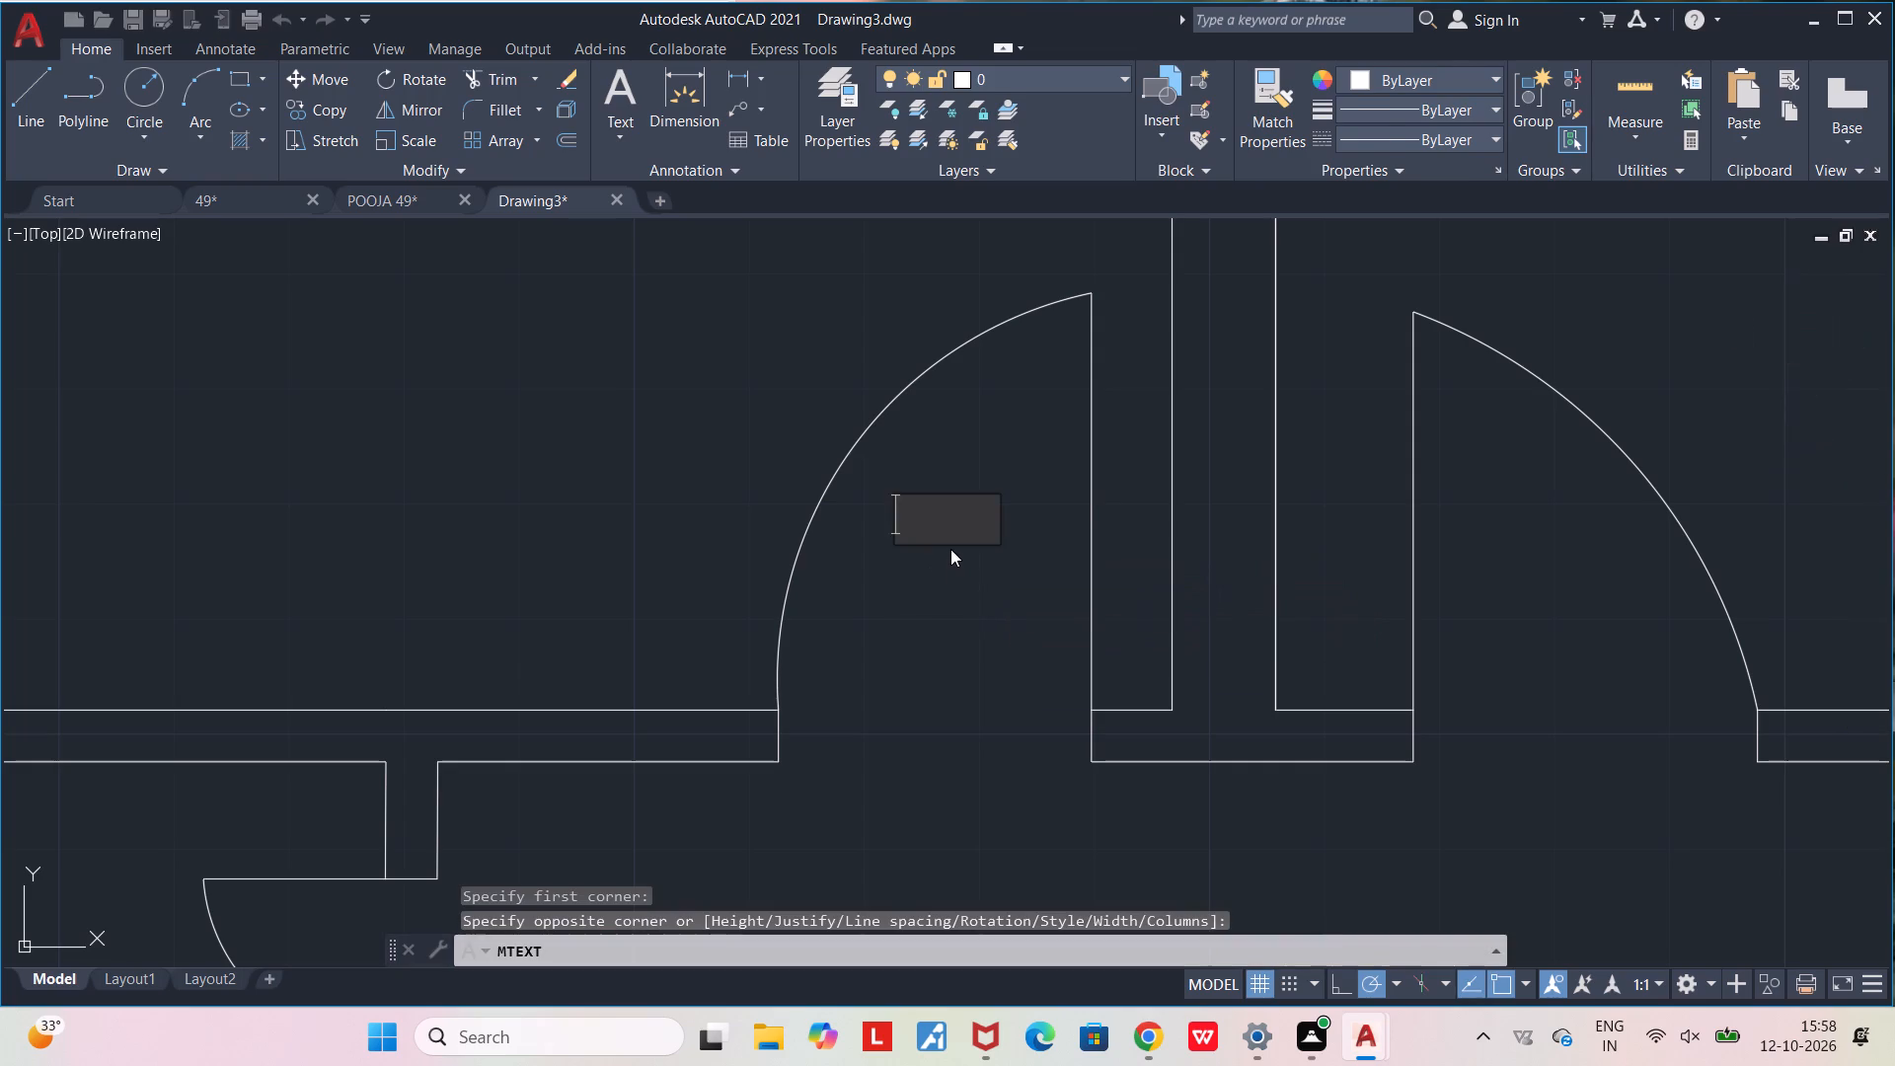
pyautogui.press('d')
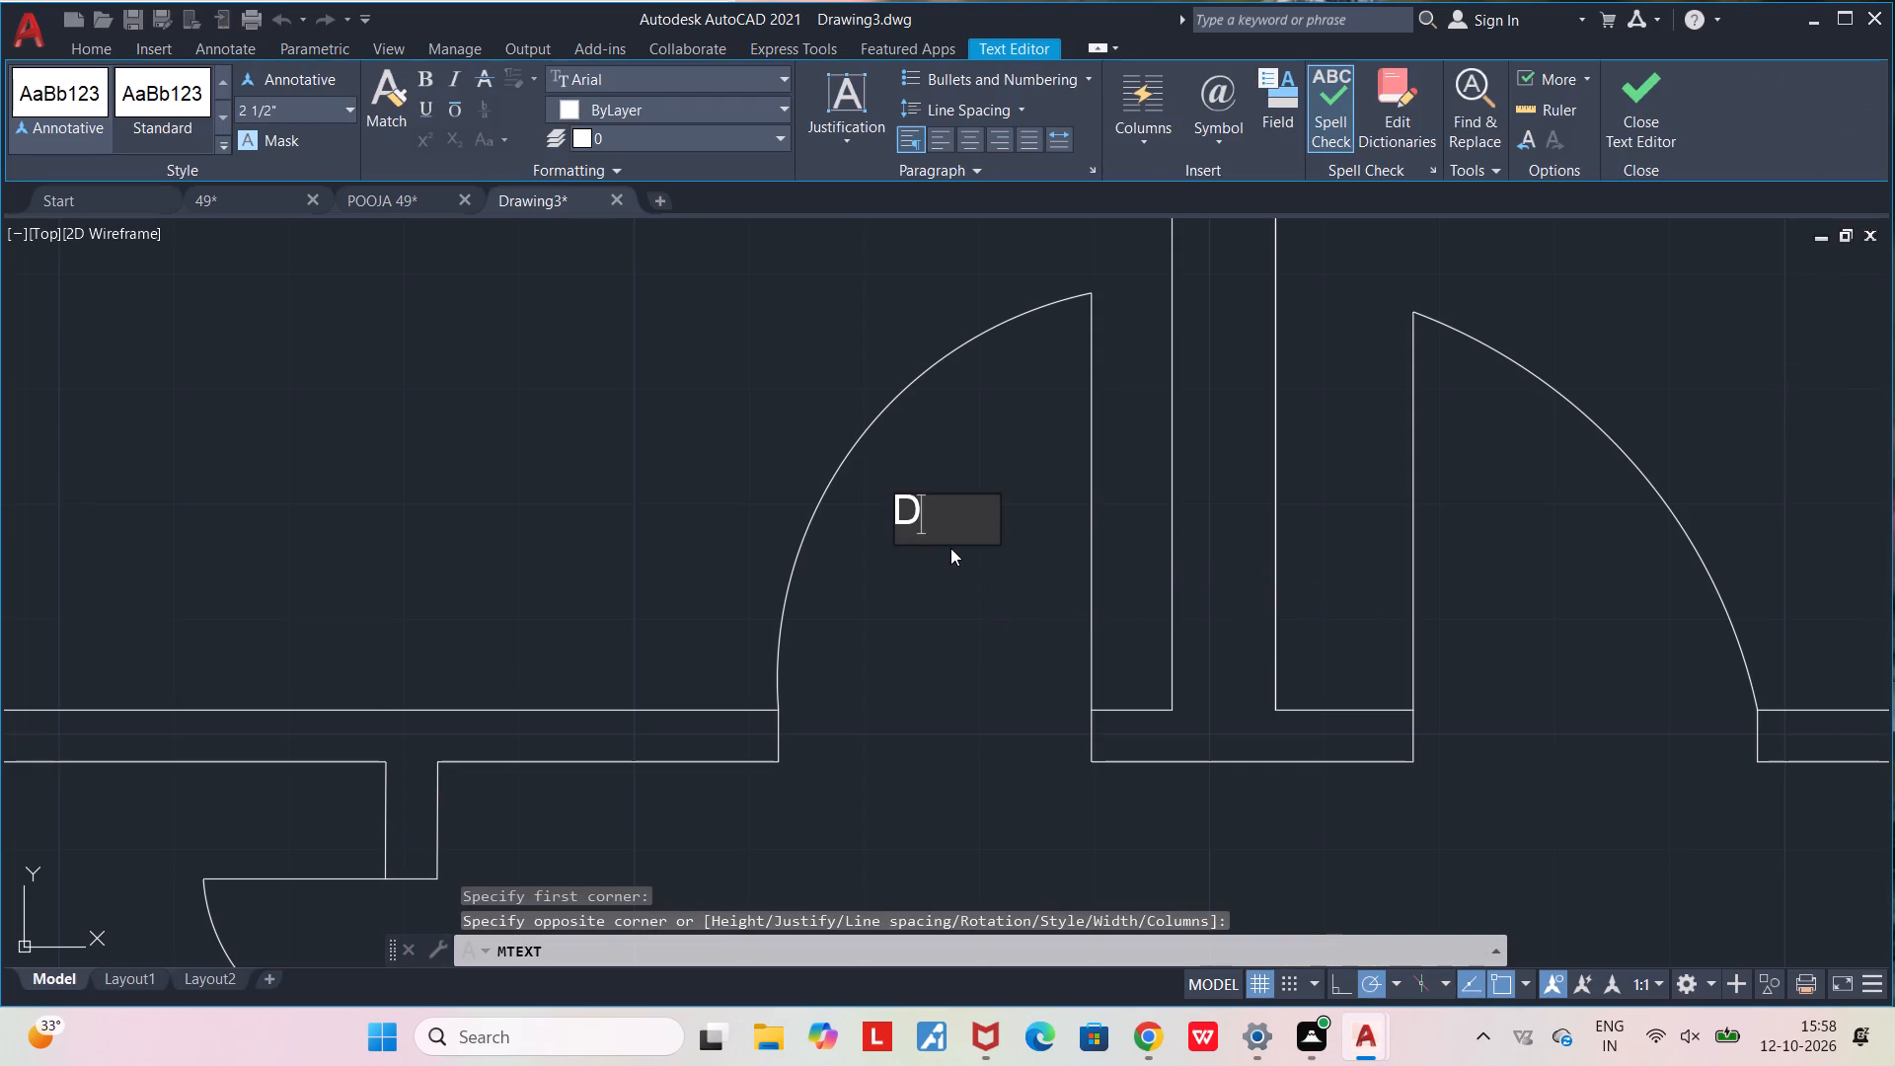
pyautogui.press('Return')
pyautogui.click(959, 648)
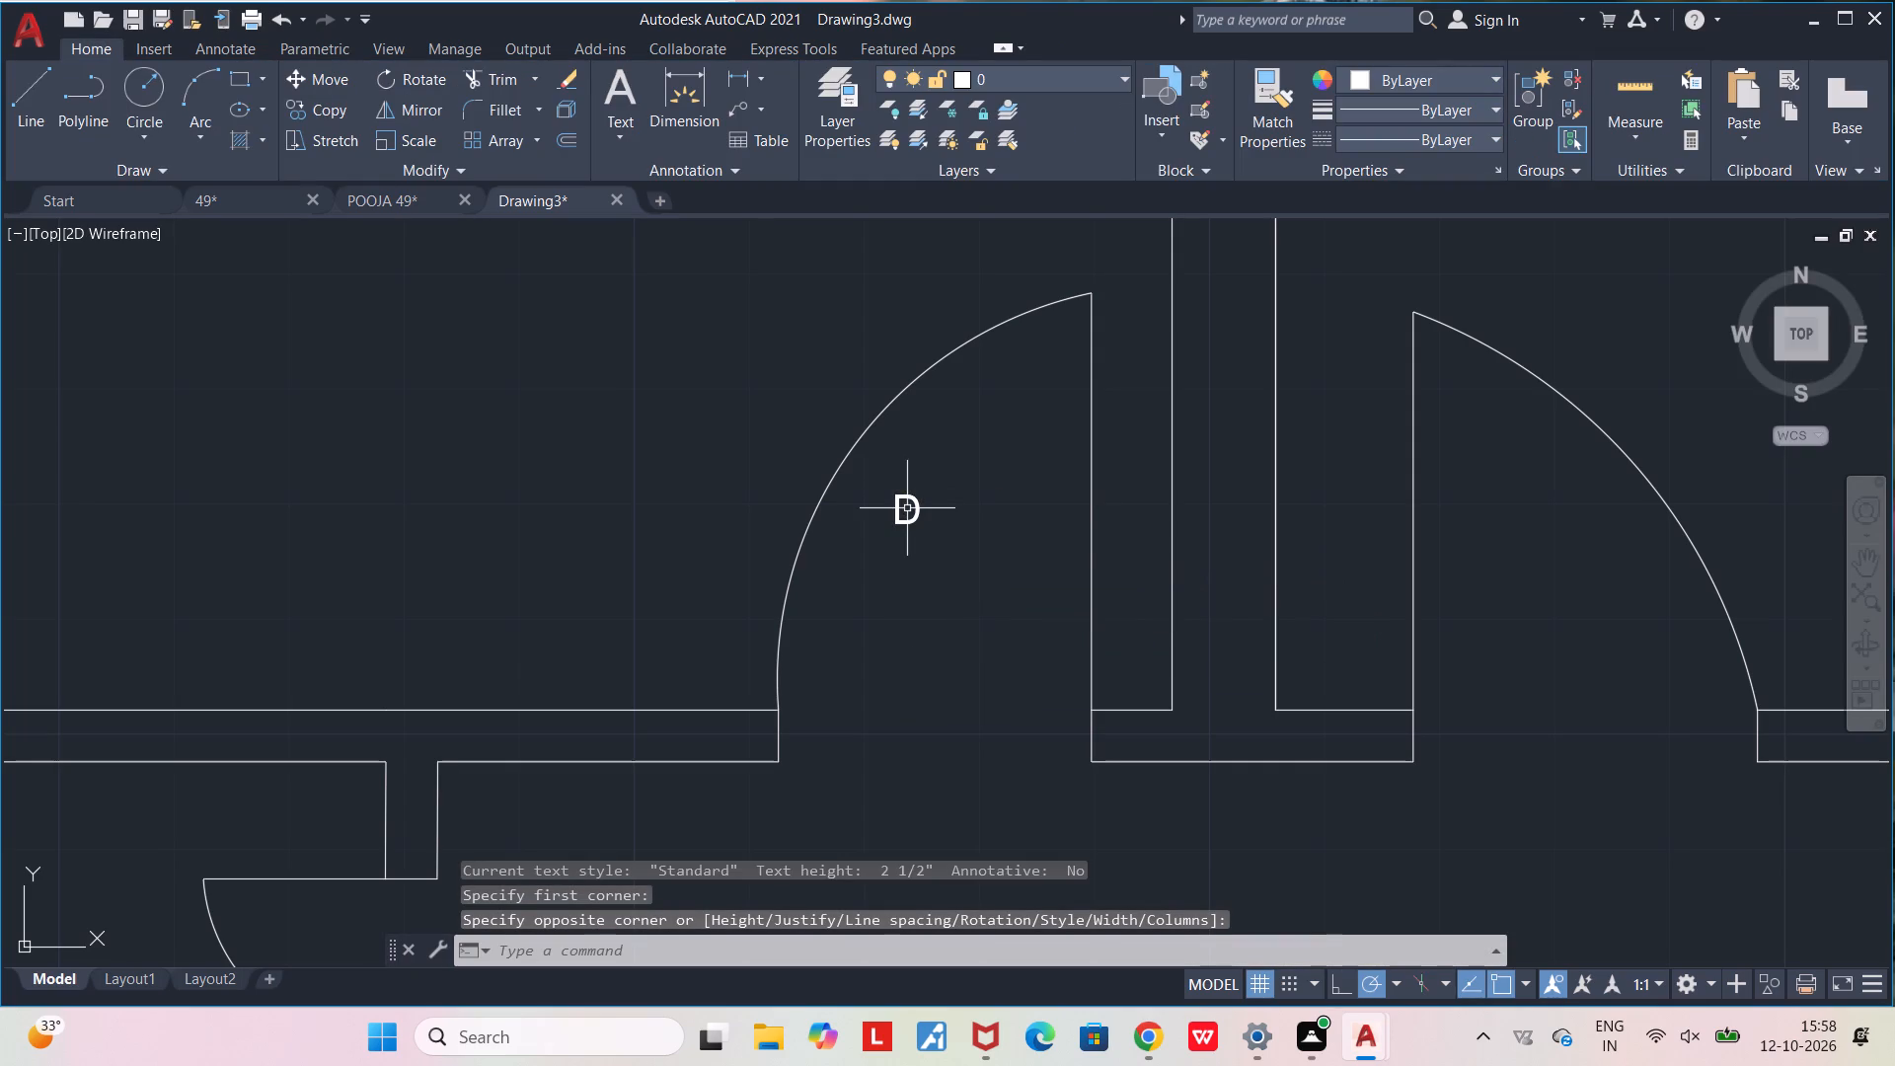
# Move the D label slightly east, closer to the middle of the door swing.
pyautogui.click(907, 508)
pyautogui.click(892, 495)
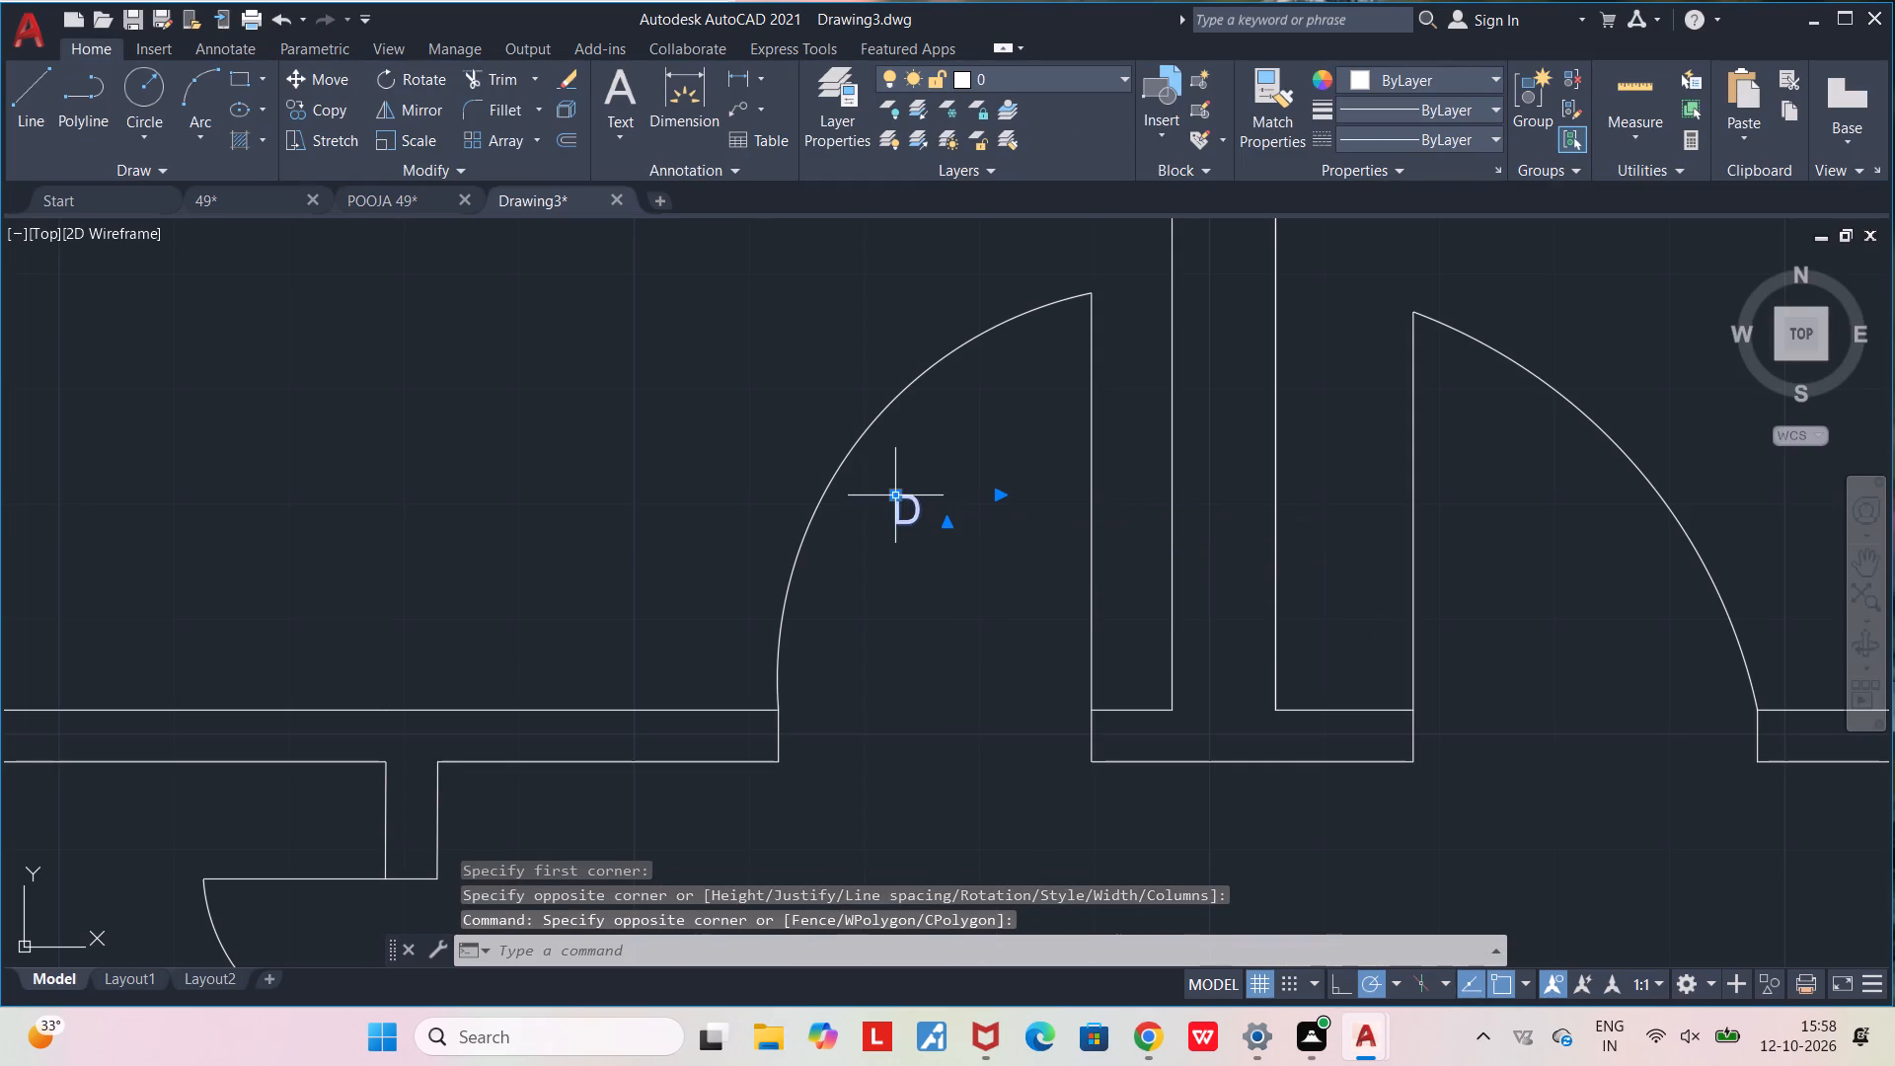
pyautogui.moveTo(910, 514); pyautogui.dragTo(966, 518)
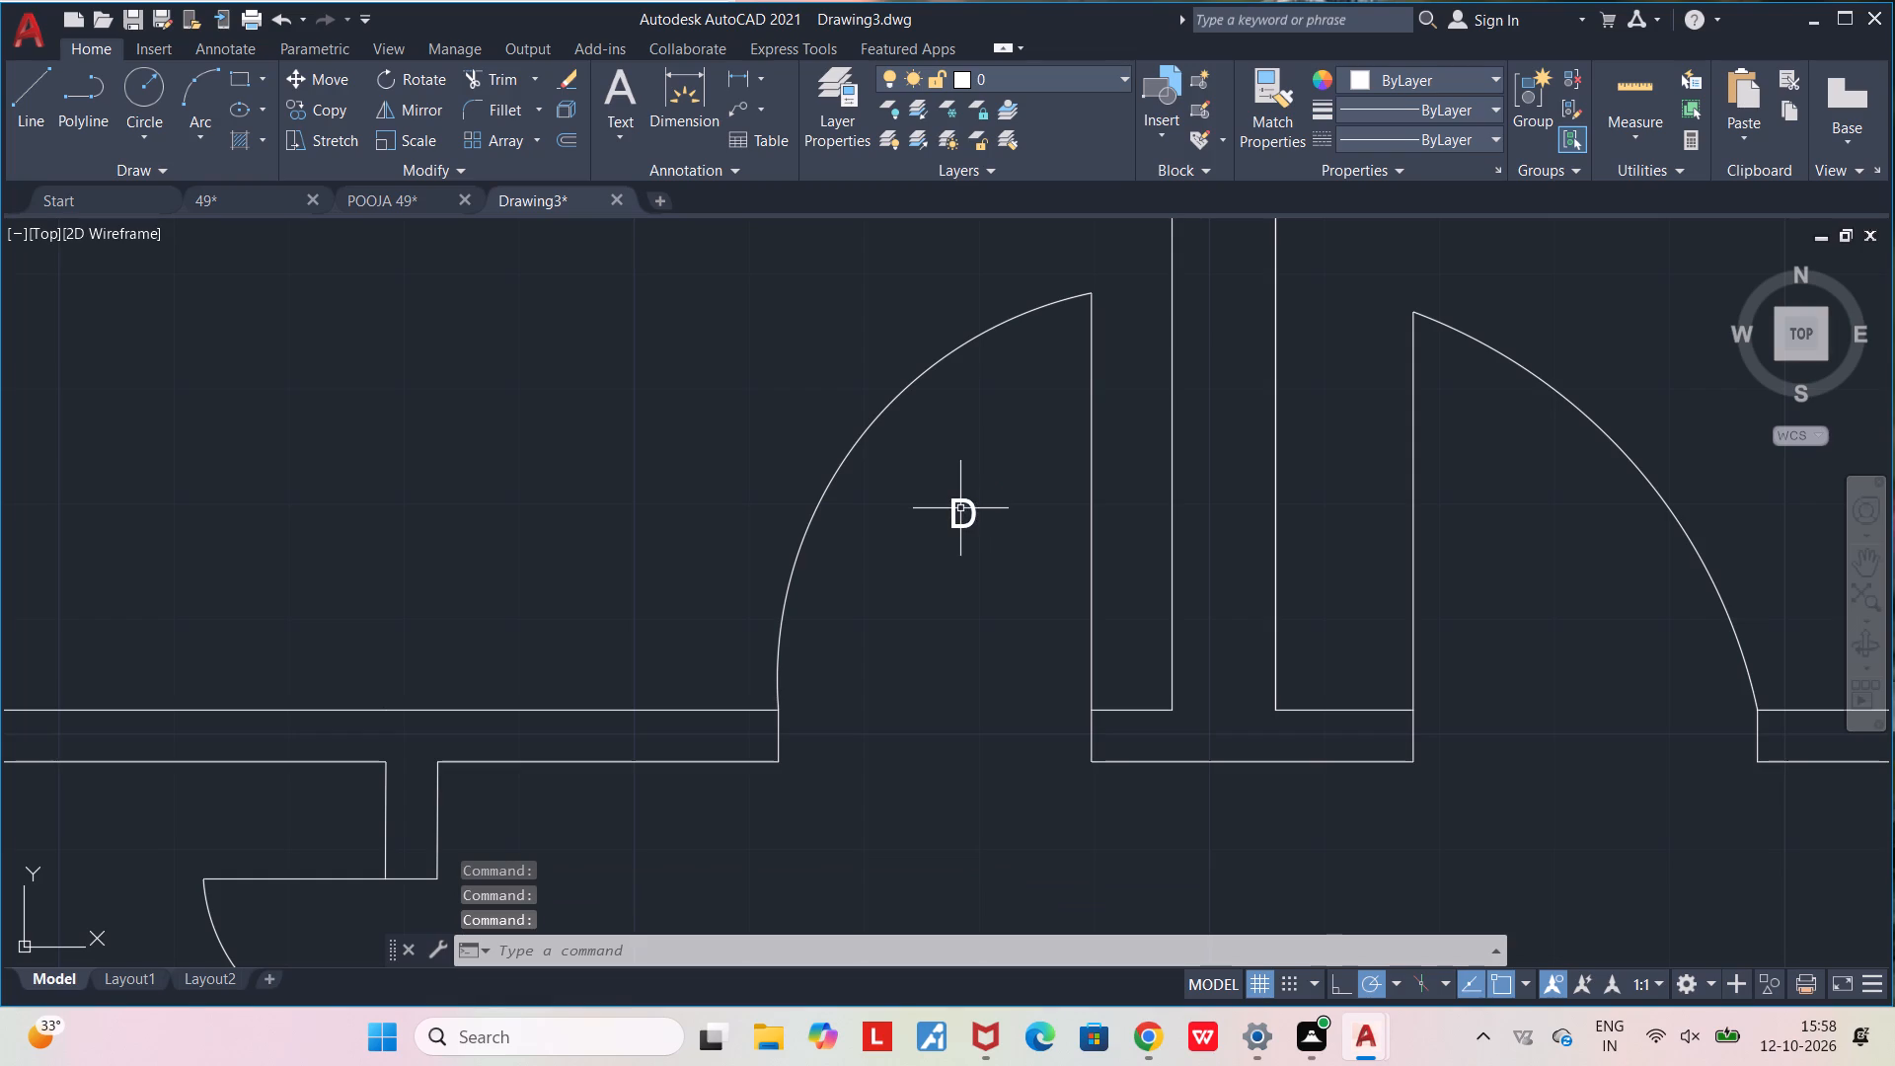
# Copy the D label into the swings of the east bedroom's south door and the small door of the west room below the bedrooms.
pyautogui.click(960, 502)
pyautogui.hotkey('ctrl', 'c')
pyautogui.scroll(-2, 931, 514)
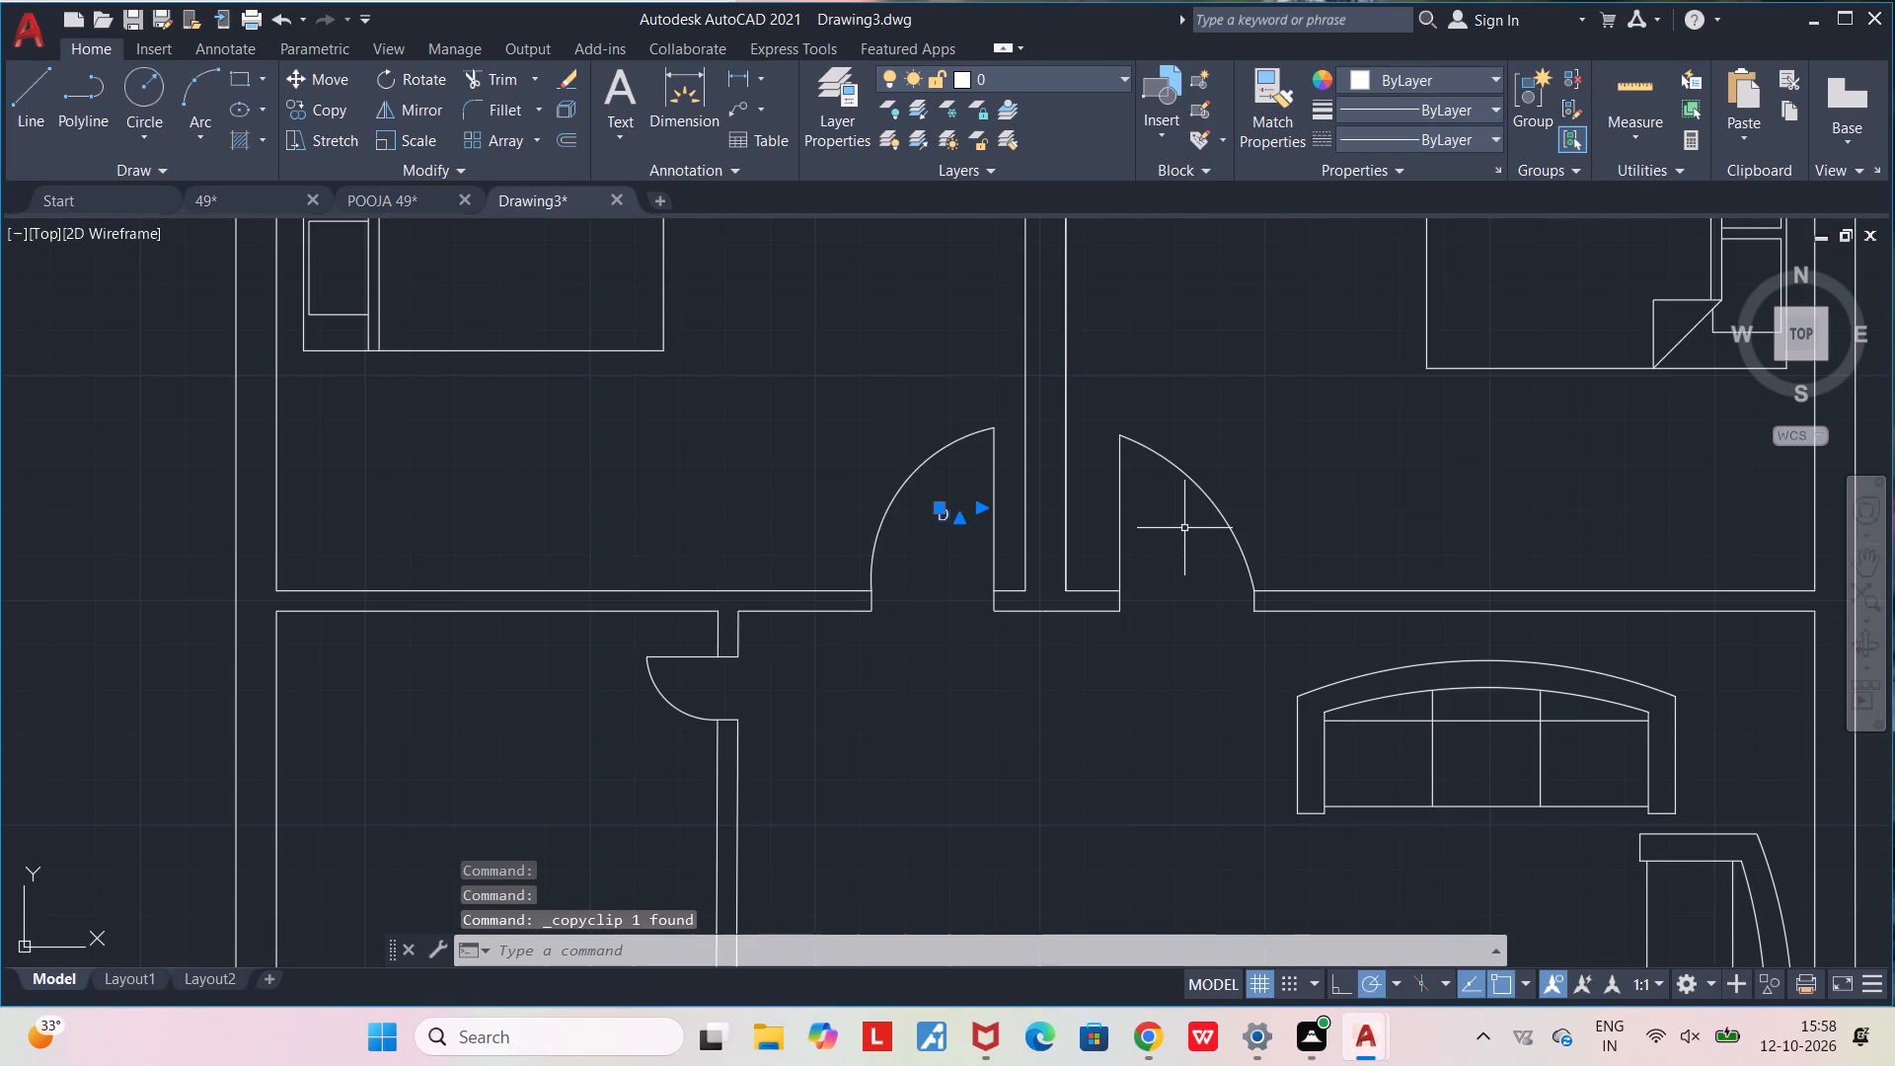
pyautogui.hotkey('ctrl', 'v')
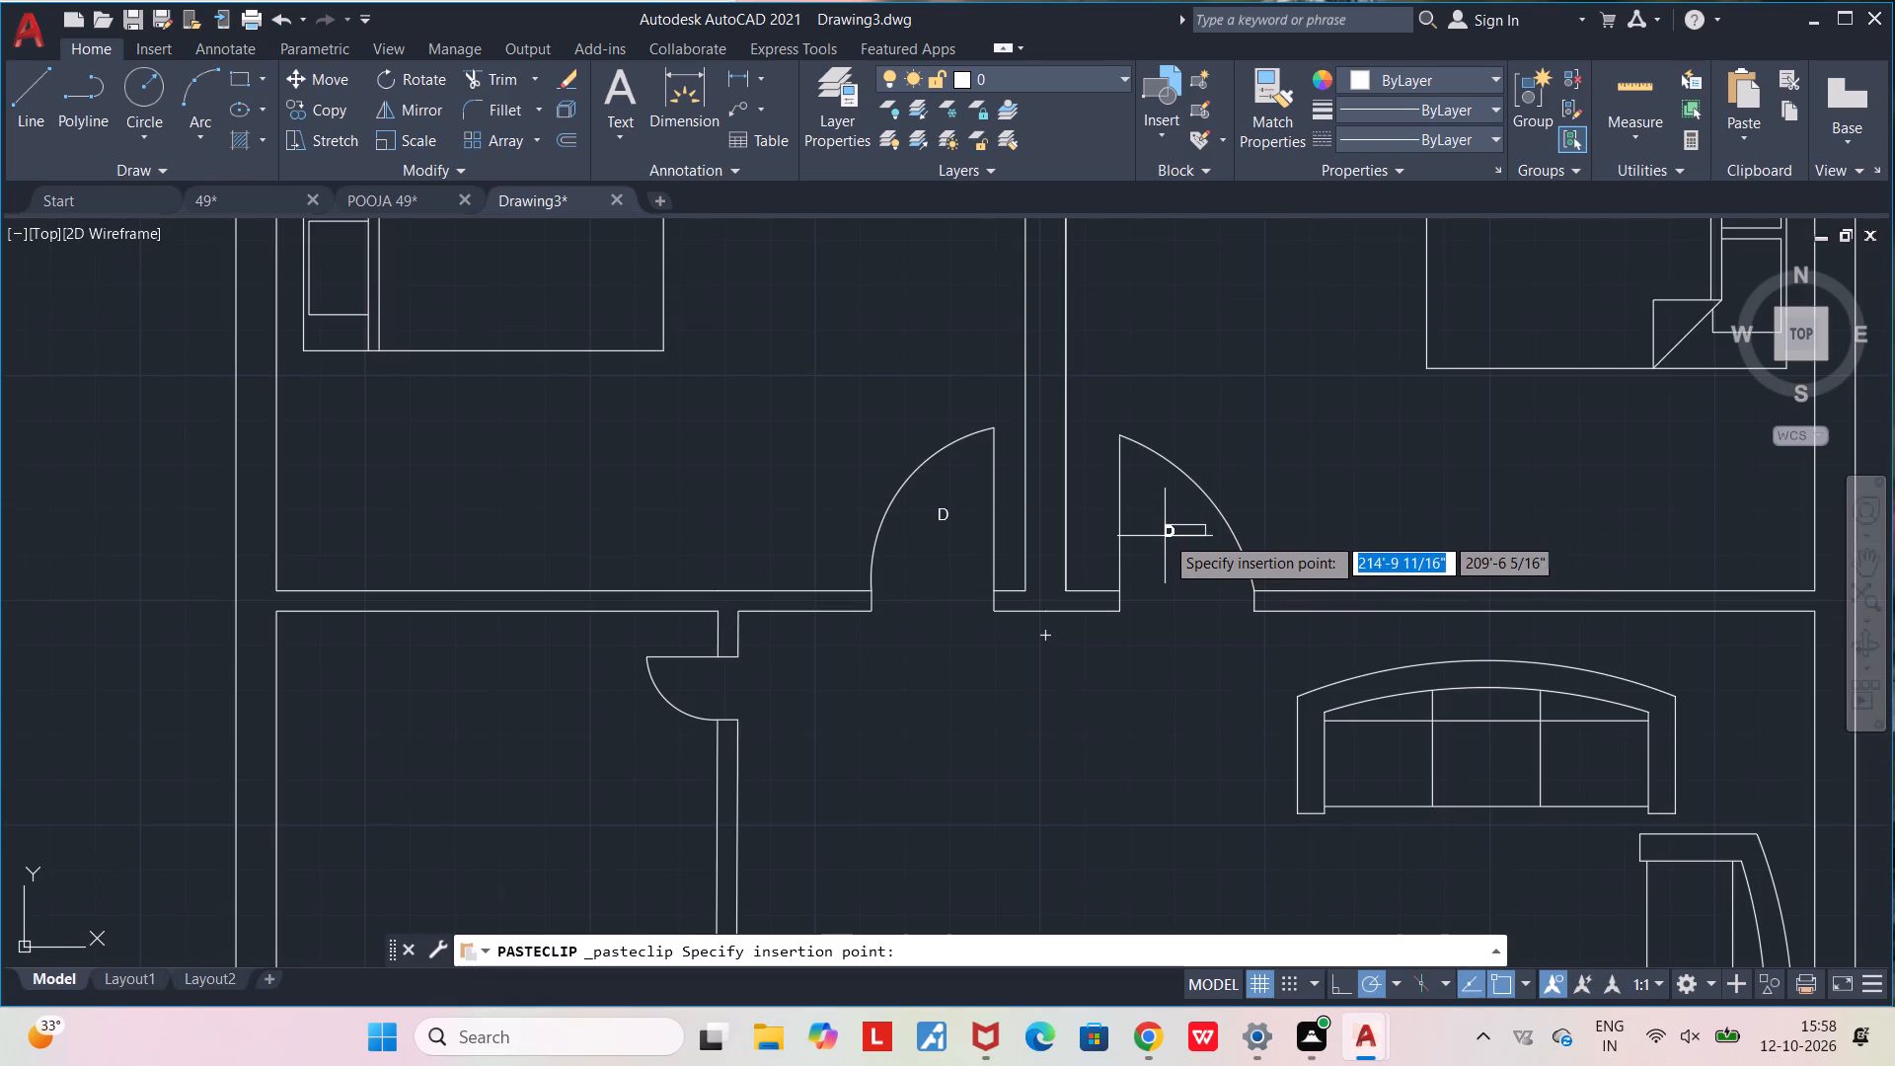
pyautogui.click(1164, 524)
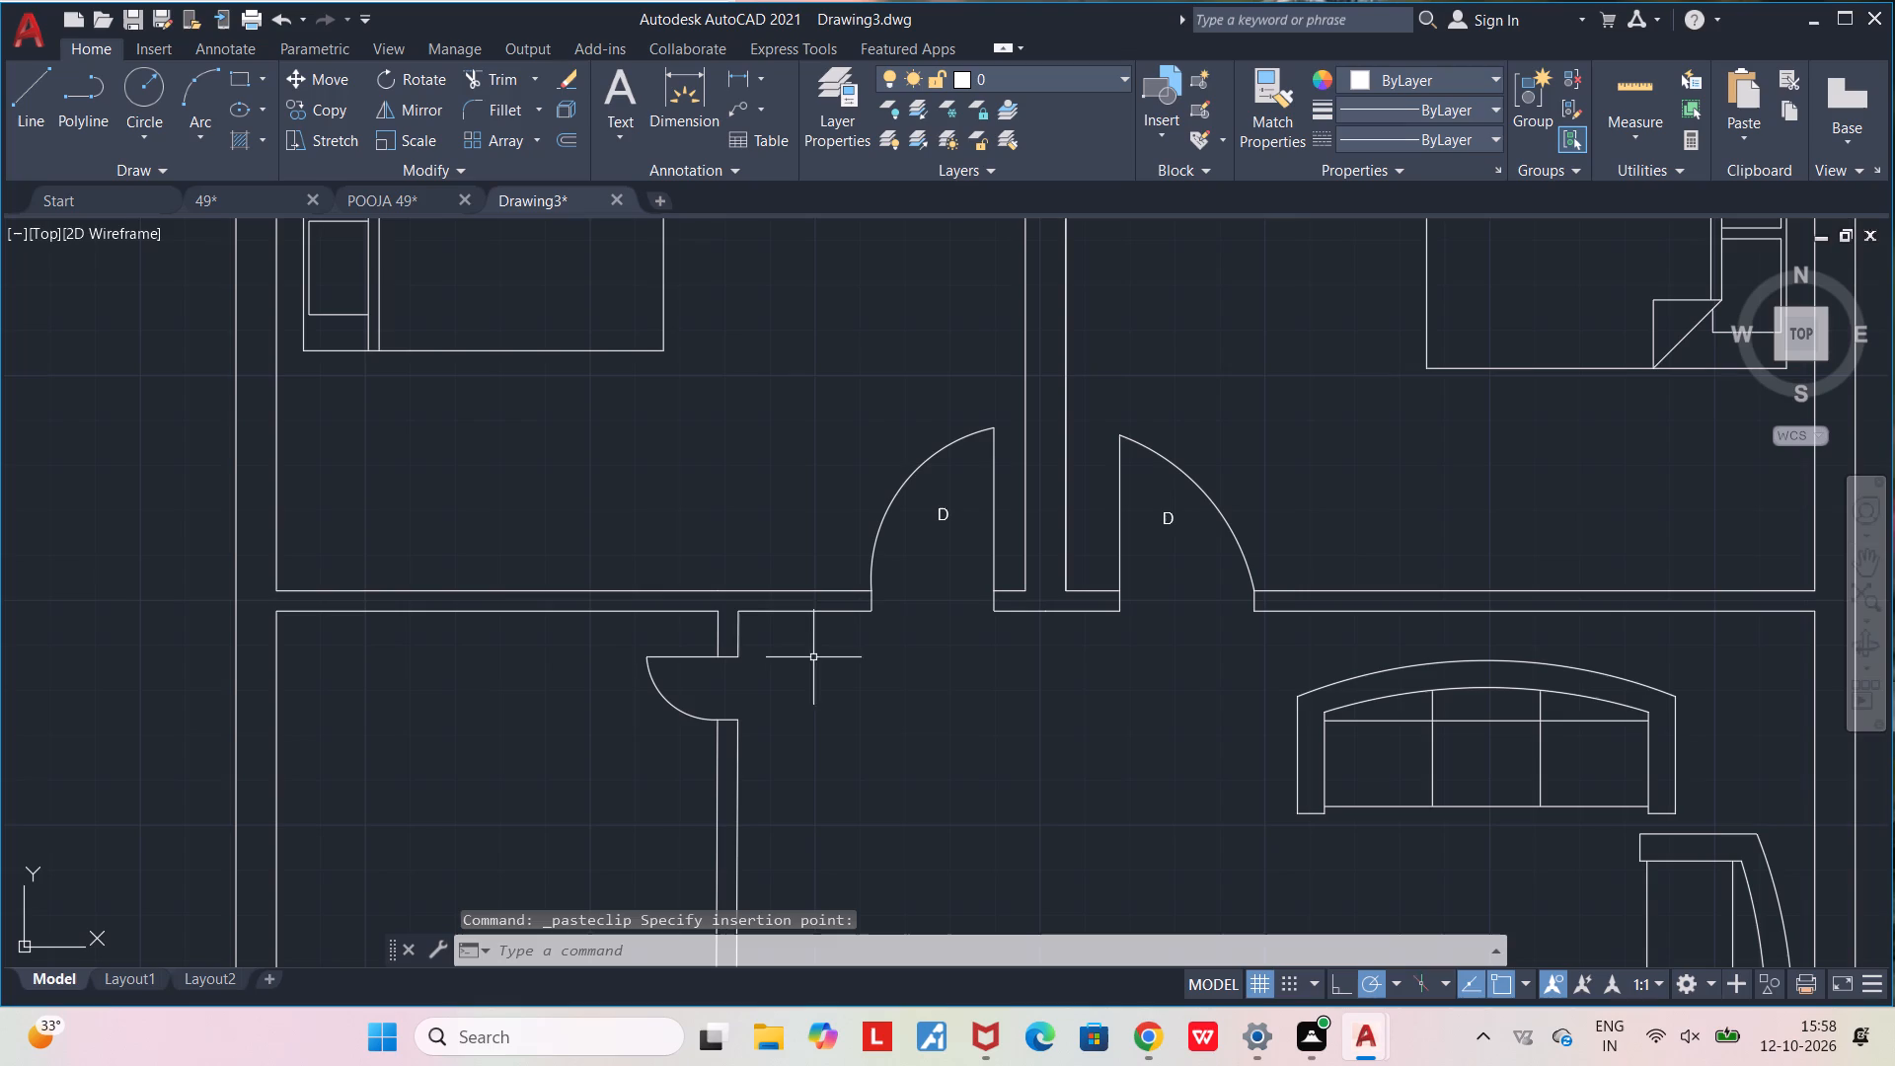
pyautogui.hotkey('ctrl', 'v')
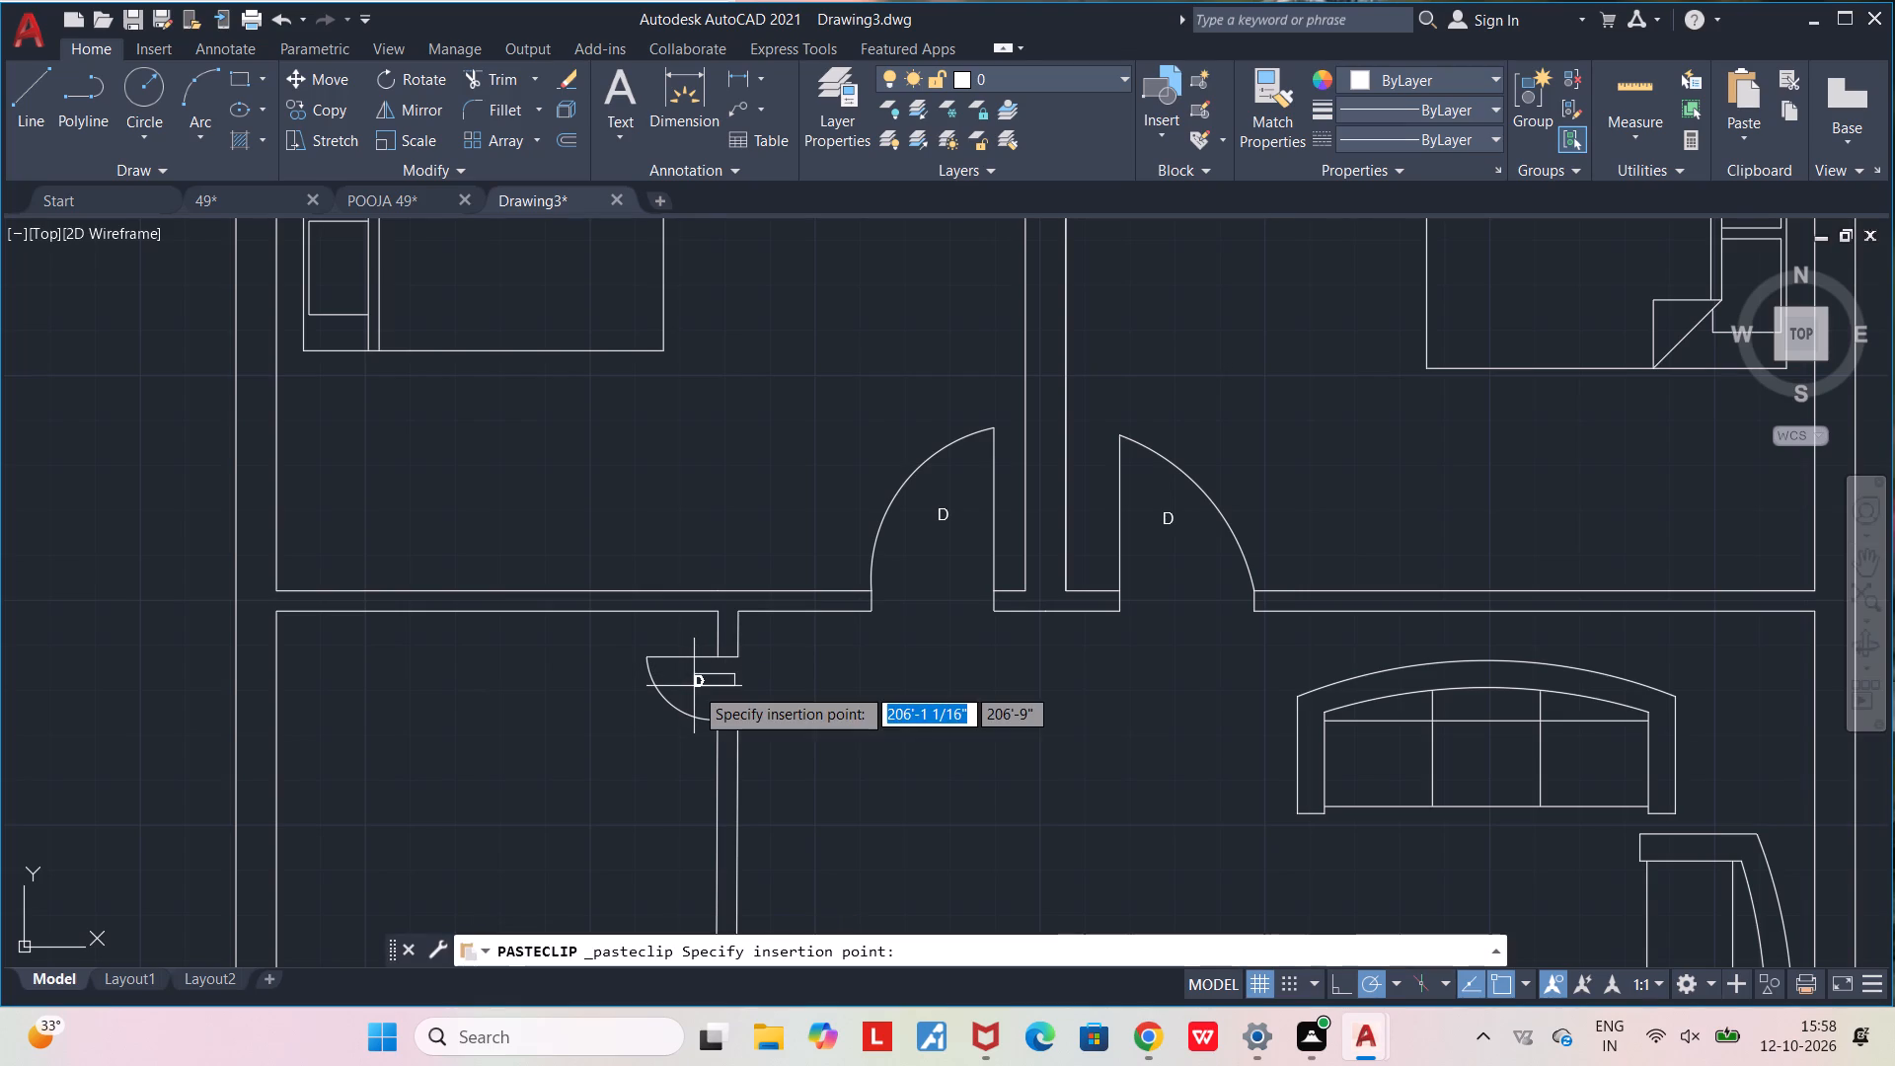
pyautogui.click(694, 686)
# Copy the D label to the east bath door, the door between the O.T.S and the east bedroom, and the west bath door.
pyautogui.moveTo(952, 656); pyautogui.dragTo(511, 899, button='middle')
pyautogui.scroll(-2, 506, 901)
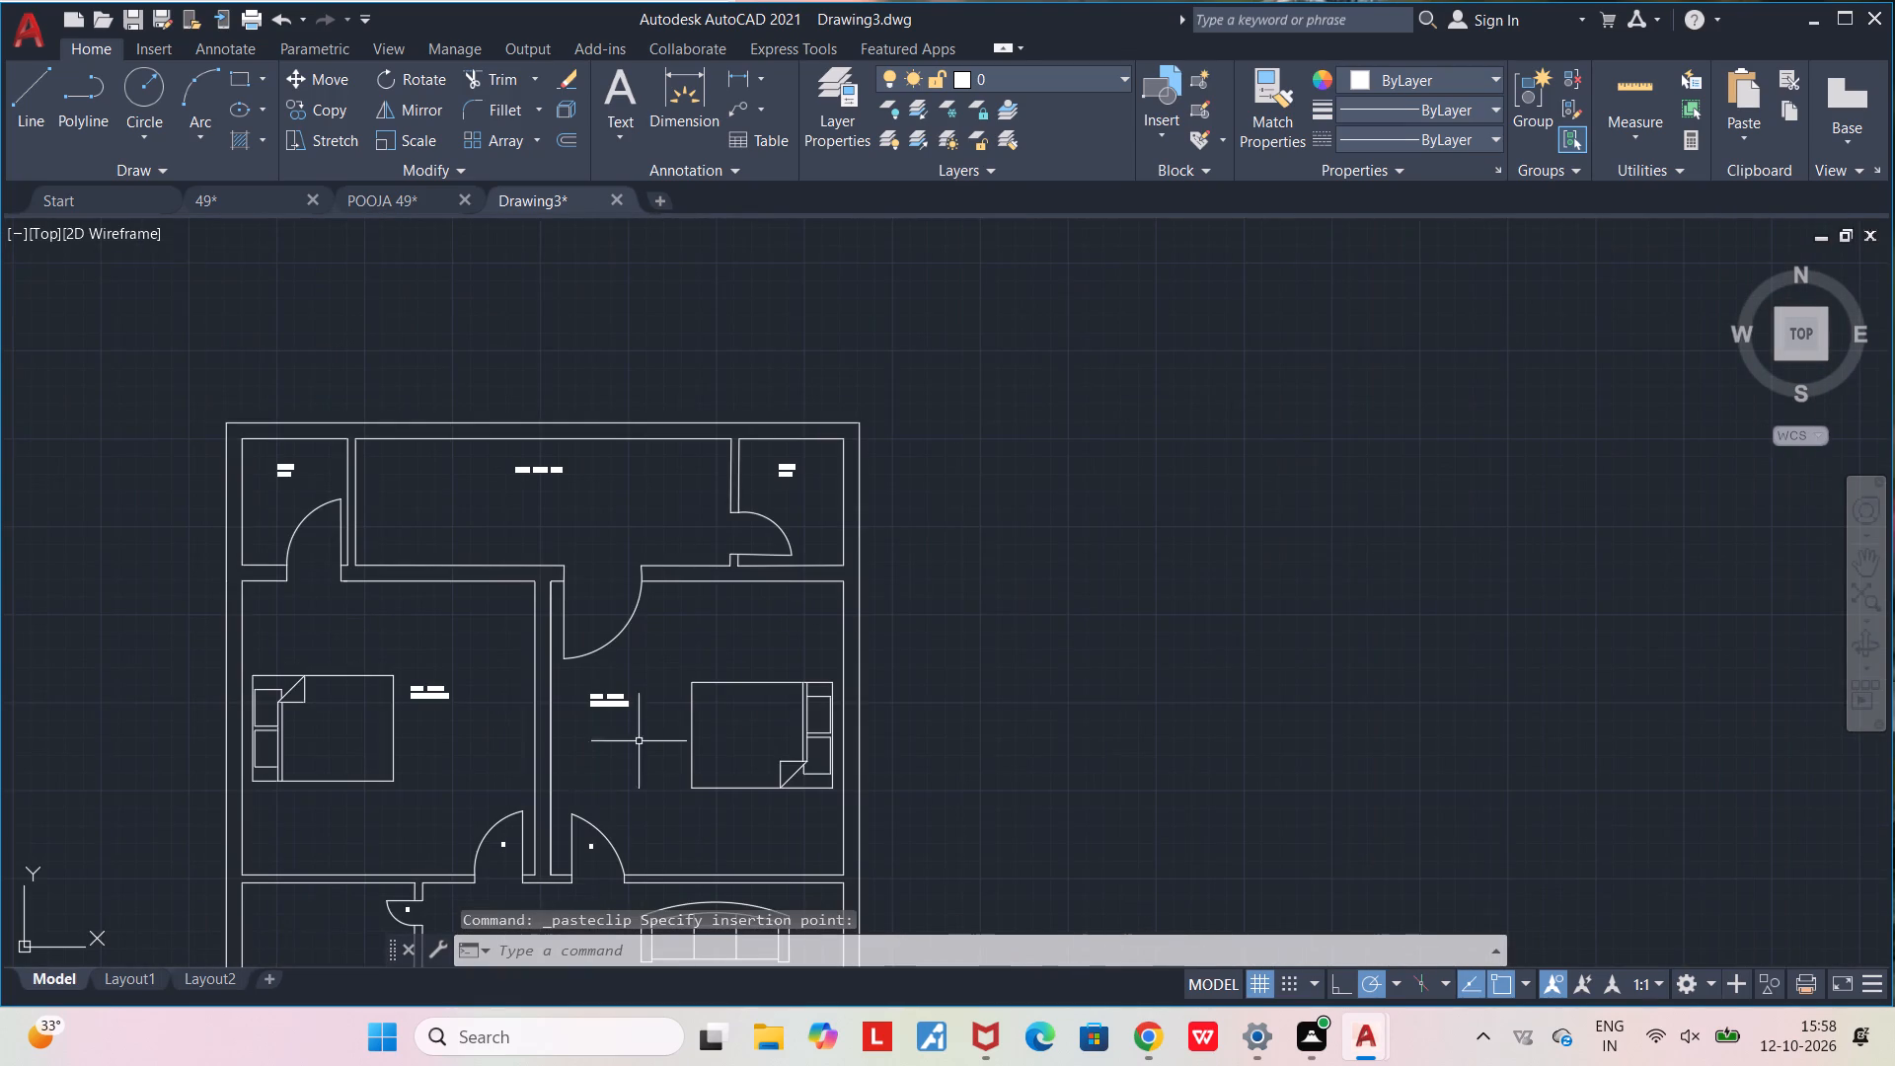
pyautogui.scroll(3, 740, 550)
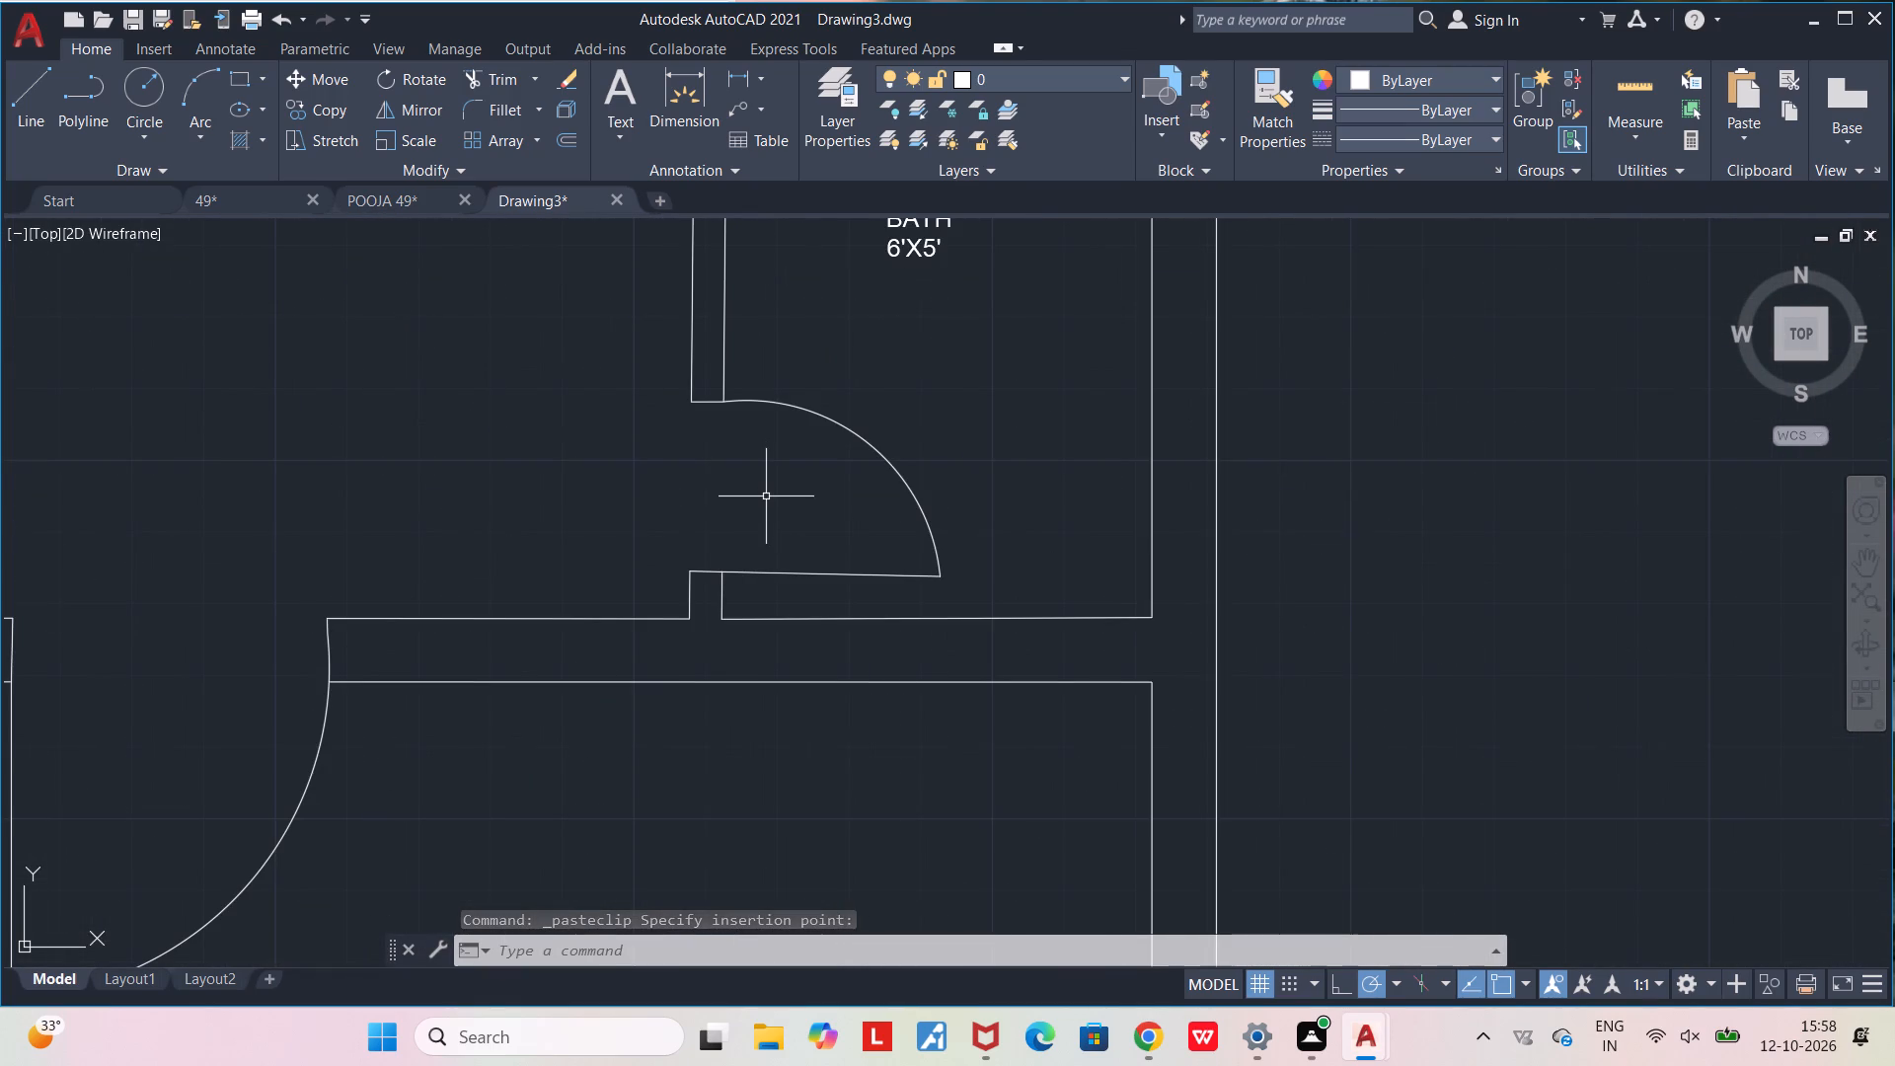
pyautogui.hotkey('ctrl', 'c')
pyautogui.hotkey('ctrl', 'v')
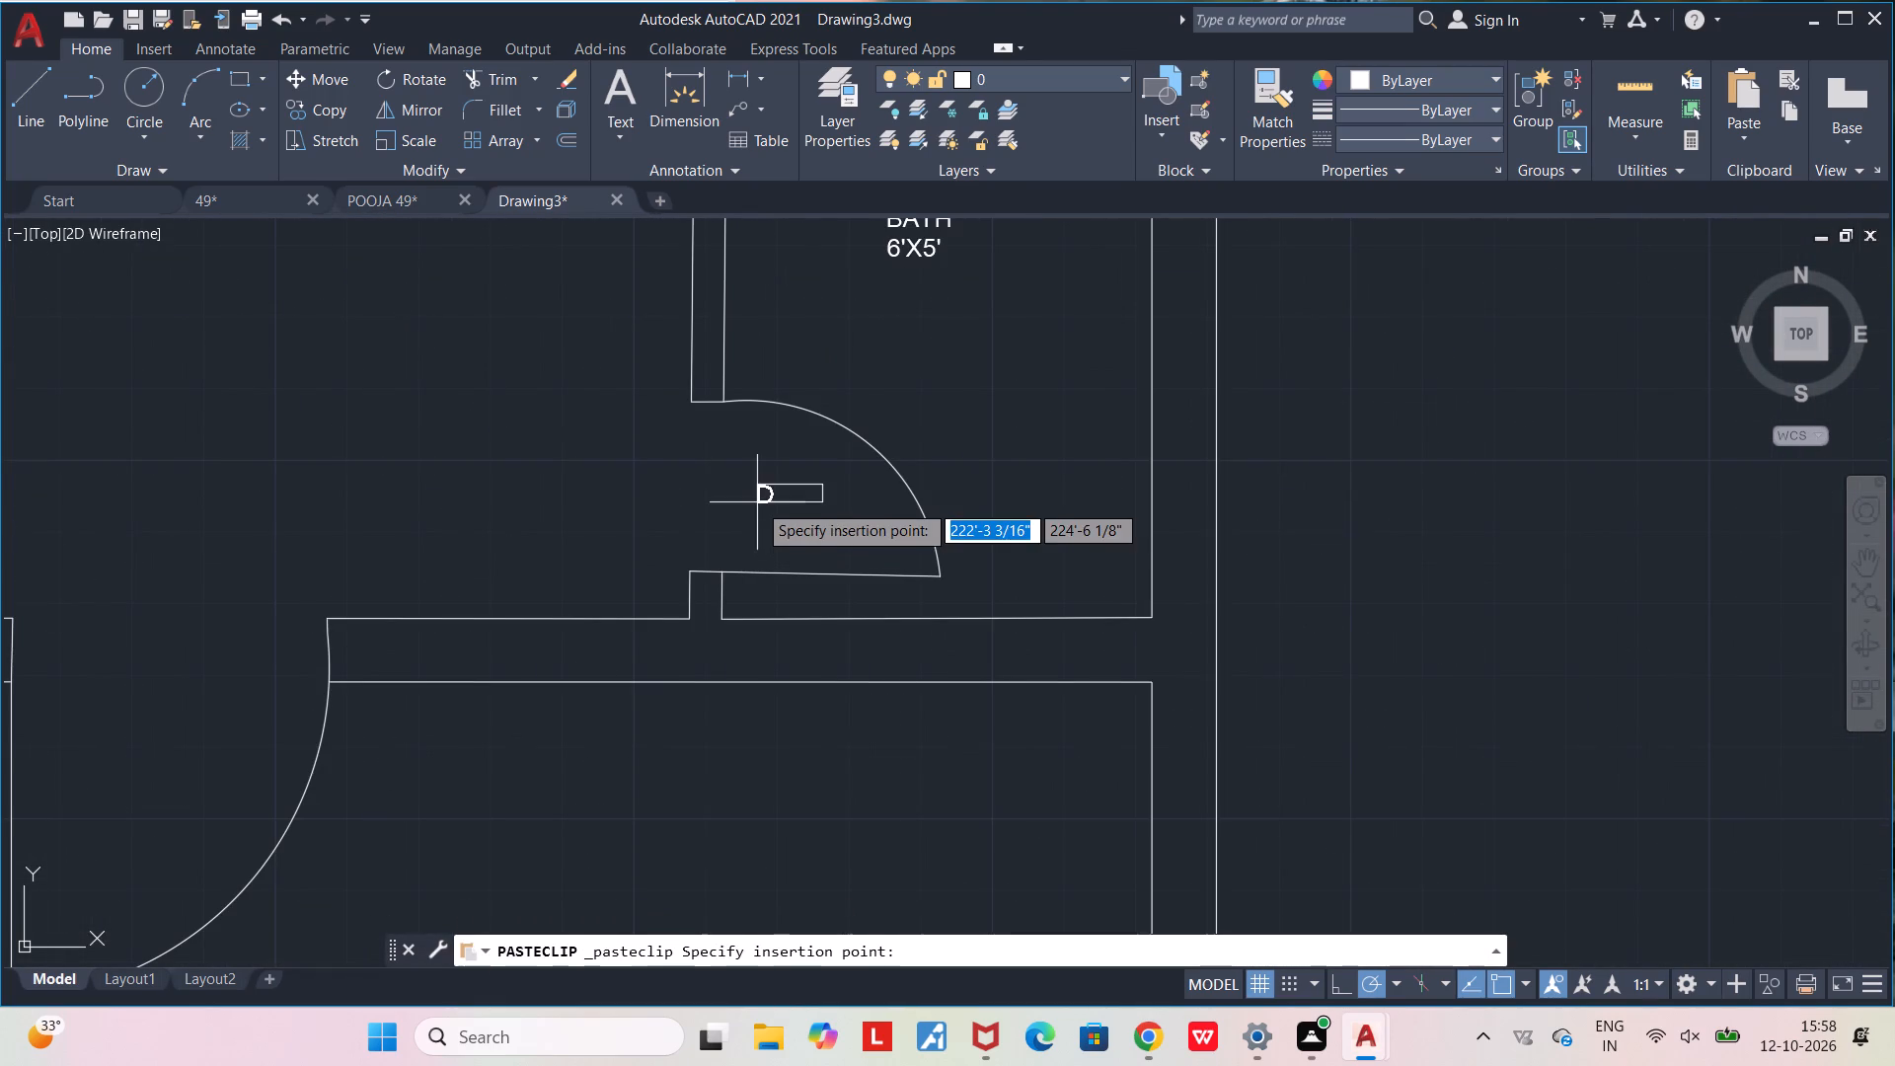
pyautogui.click(763, 495)
pyautogui.moveTo(678, 542); pyautogui.dragTo(1024, 531, button='middle')
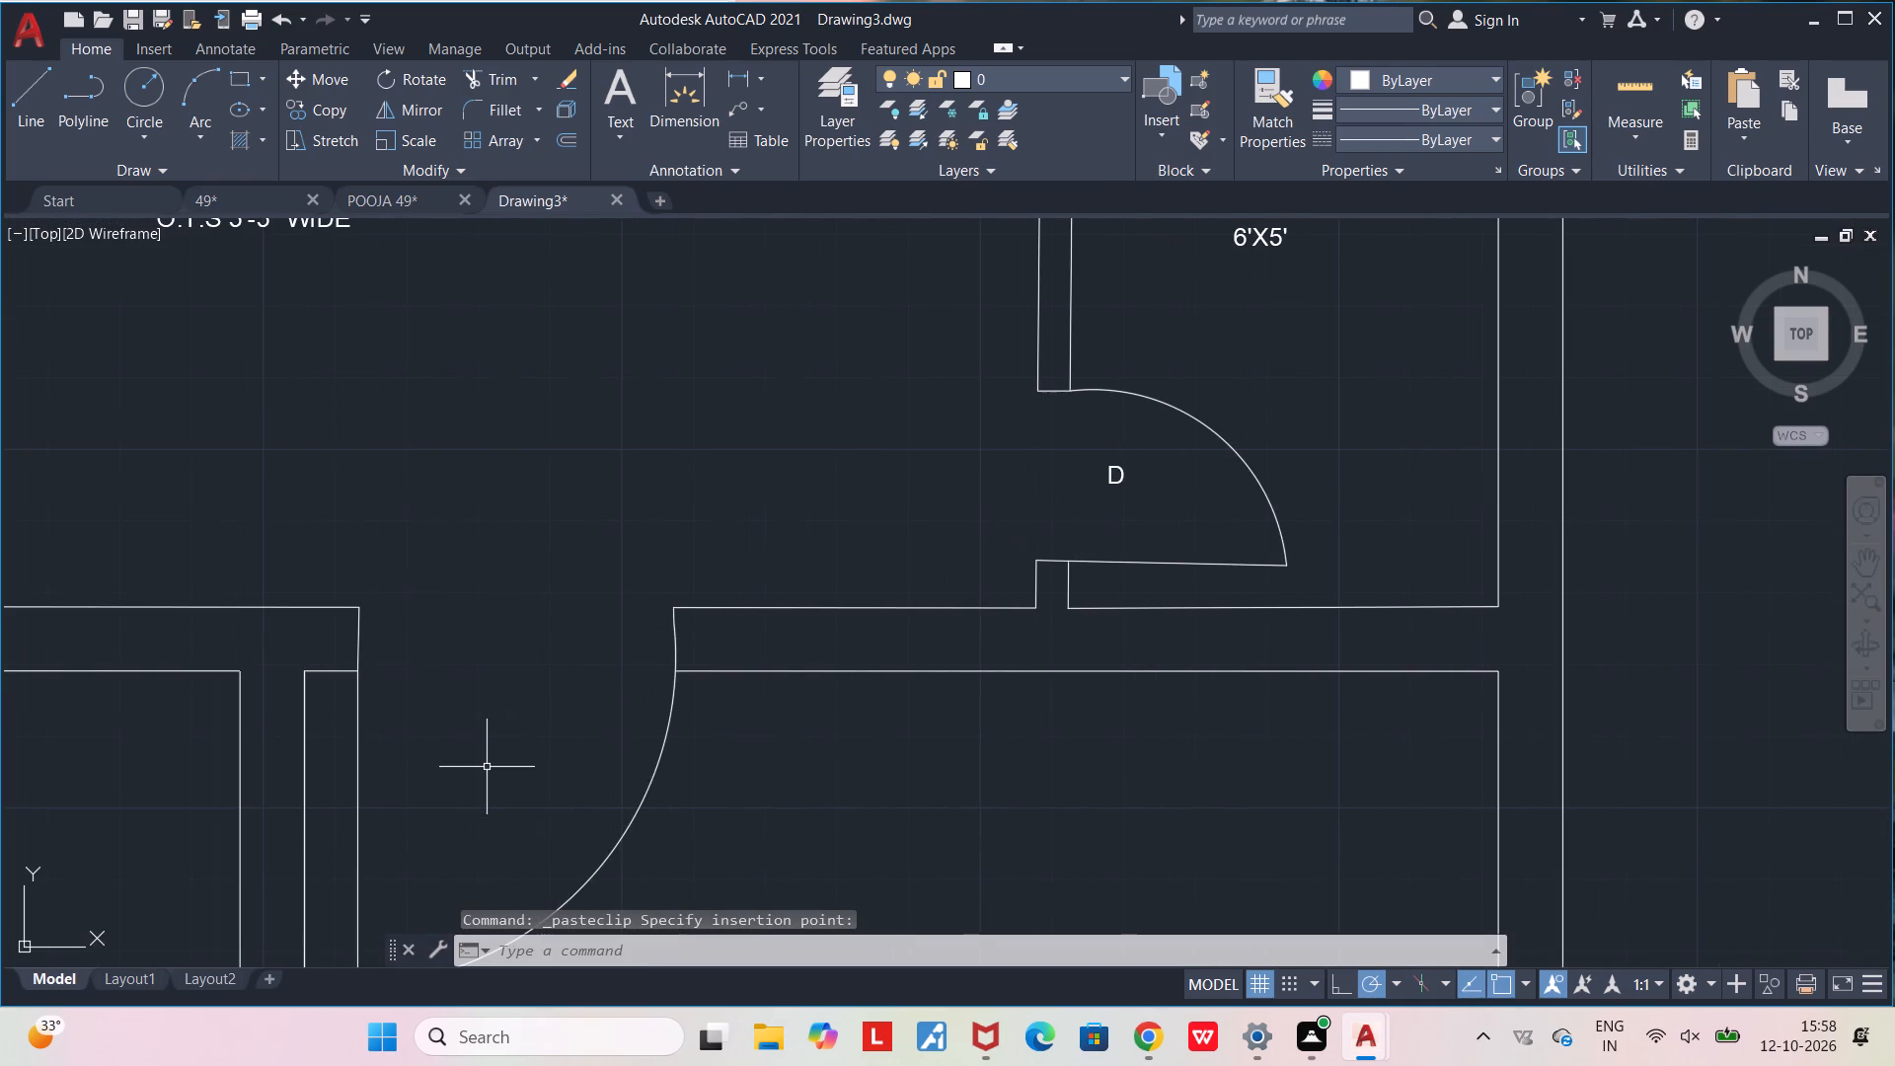
pyautogui.hotkey('ctrl', 'v')
pyautogui.click(475, 788)
pyautogui.moveTo(541, 767); pyautogui.dragTo(1066, 676, button='middle')
pyautogui.scroll(-2, 1069, 676)
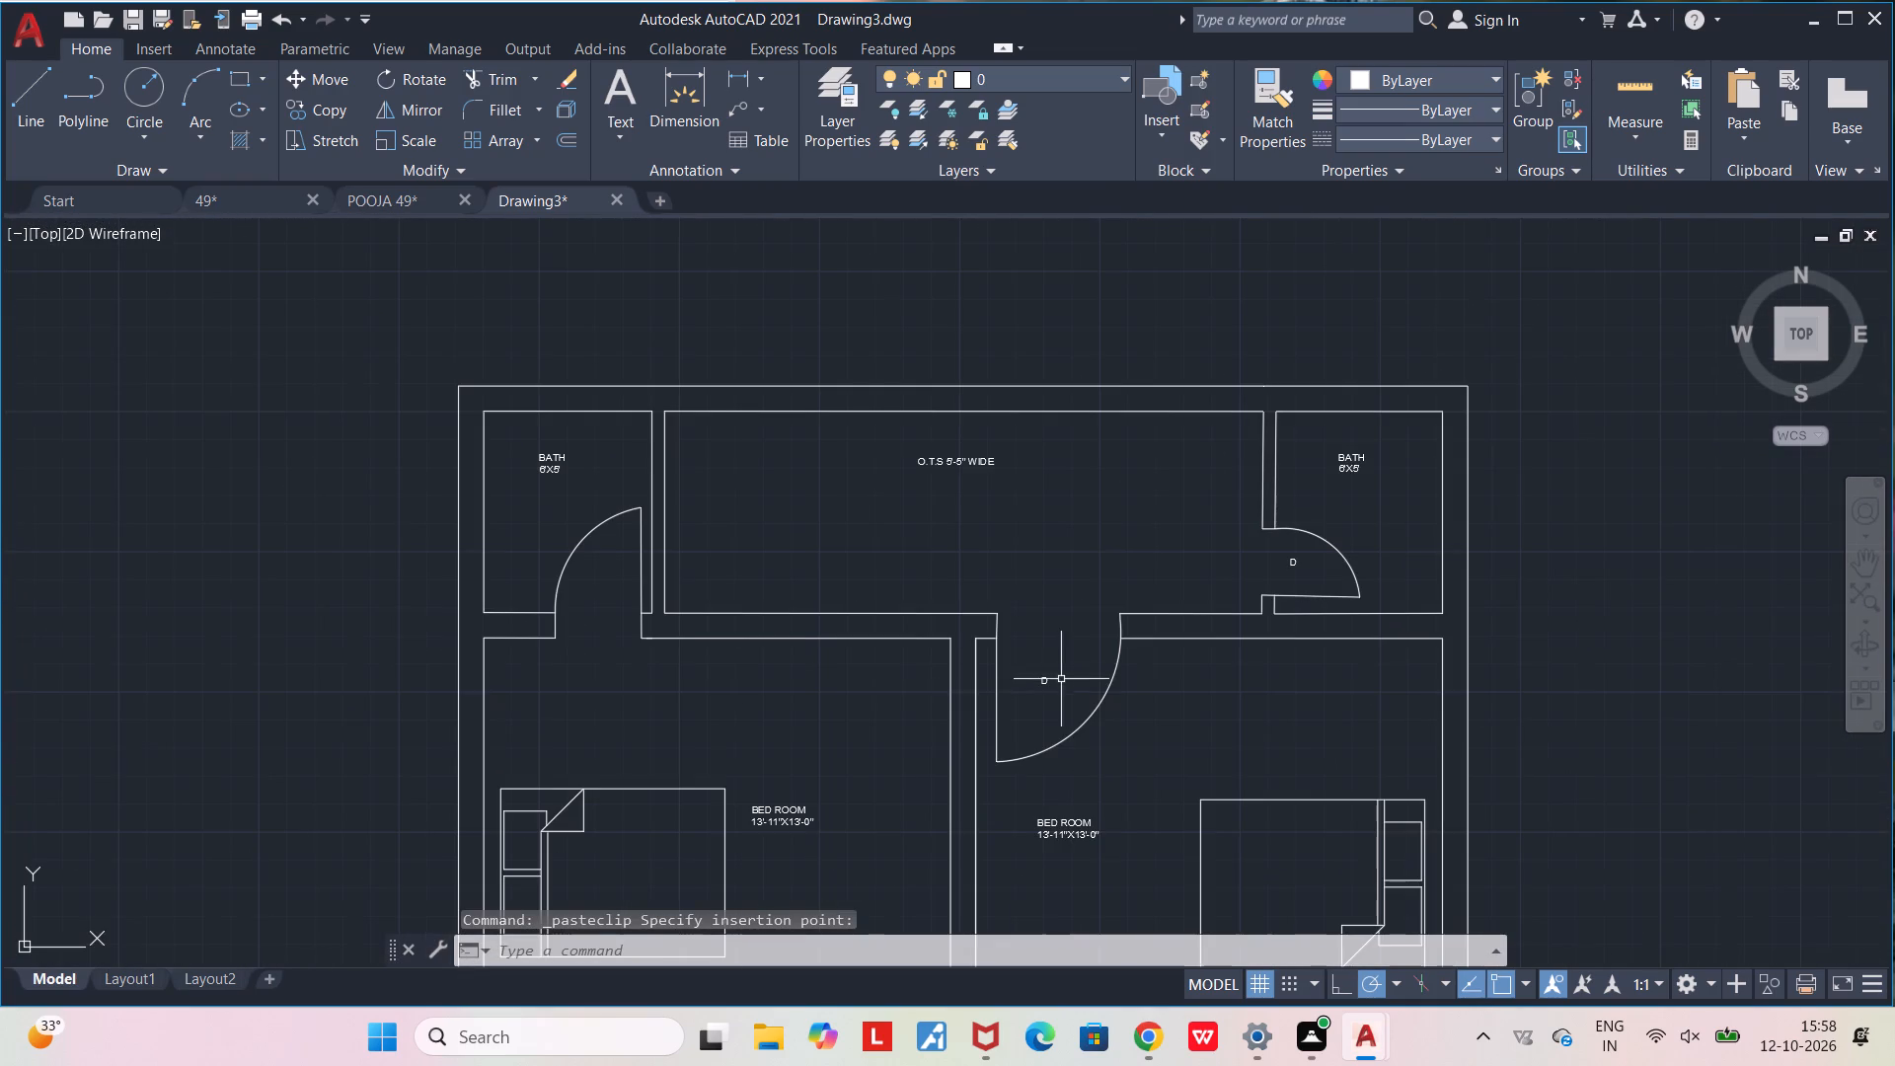
pyautogui.hotkey('ctrl', 'v')
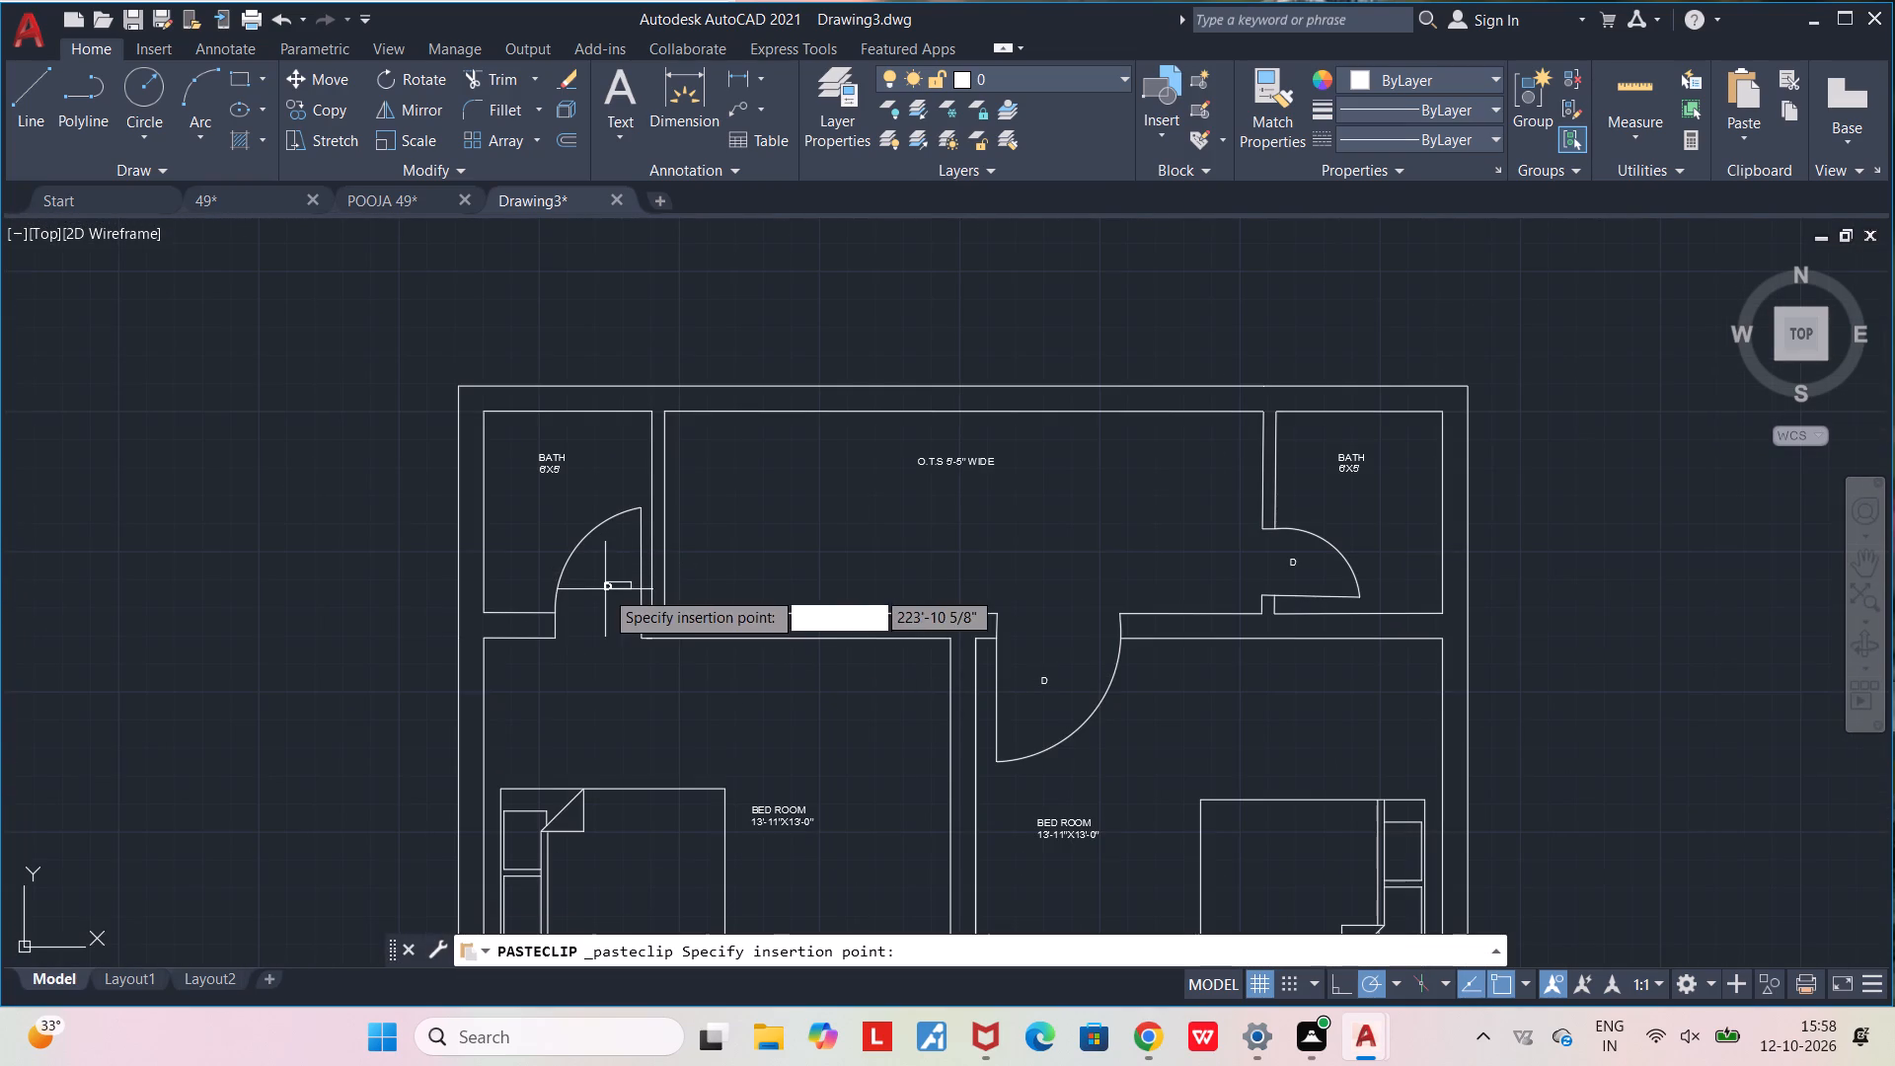
pyautogui.click(599, 572)
# Copy the D label into the sofa room's south door and the door in the west wall of the southeast room.
pyautogui.moveTo(617, 658); pyautogui.dragTo(677, 478, button='middle')
pyautogui.scroll(-2, 677, 478)
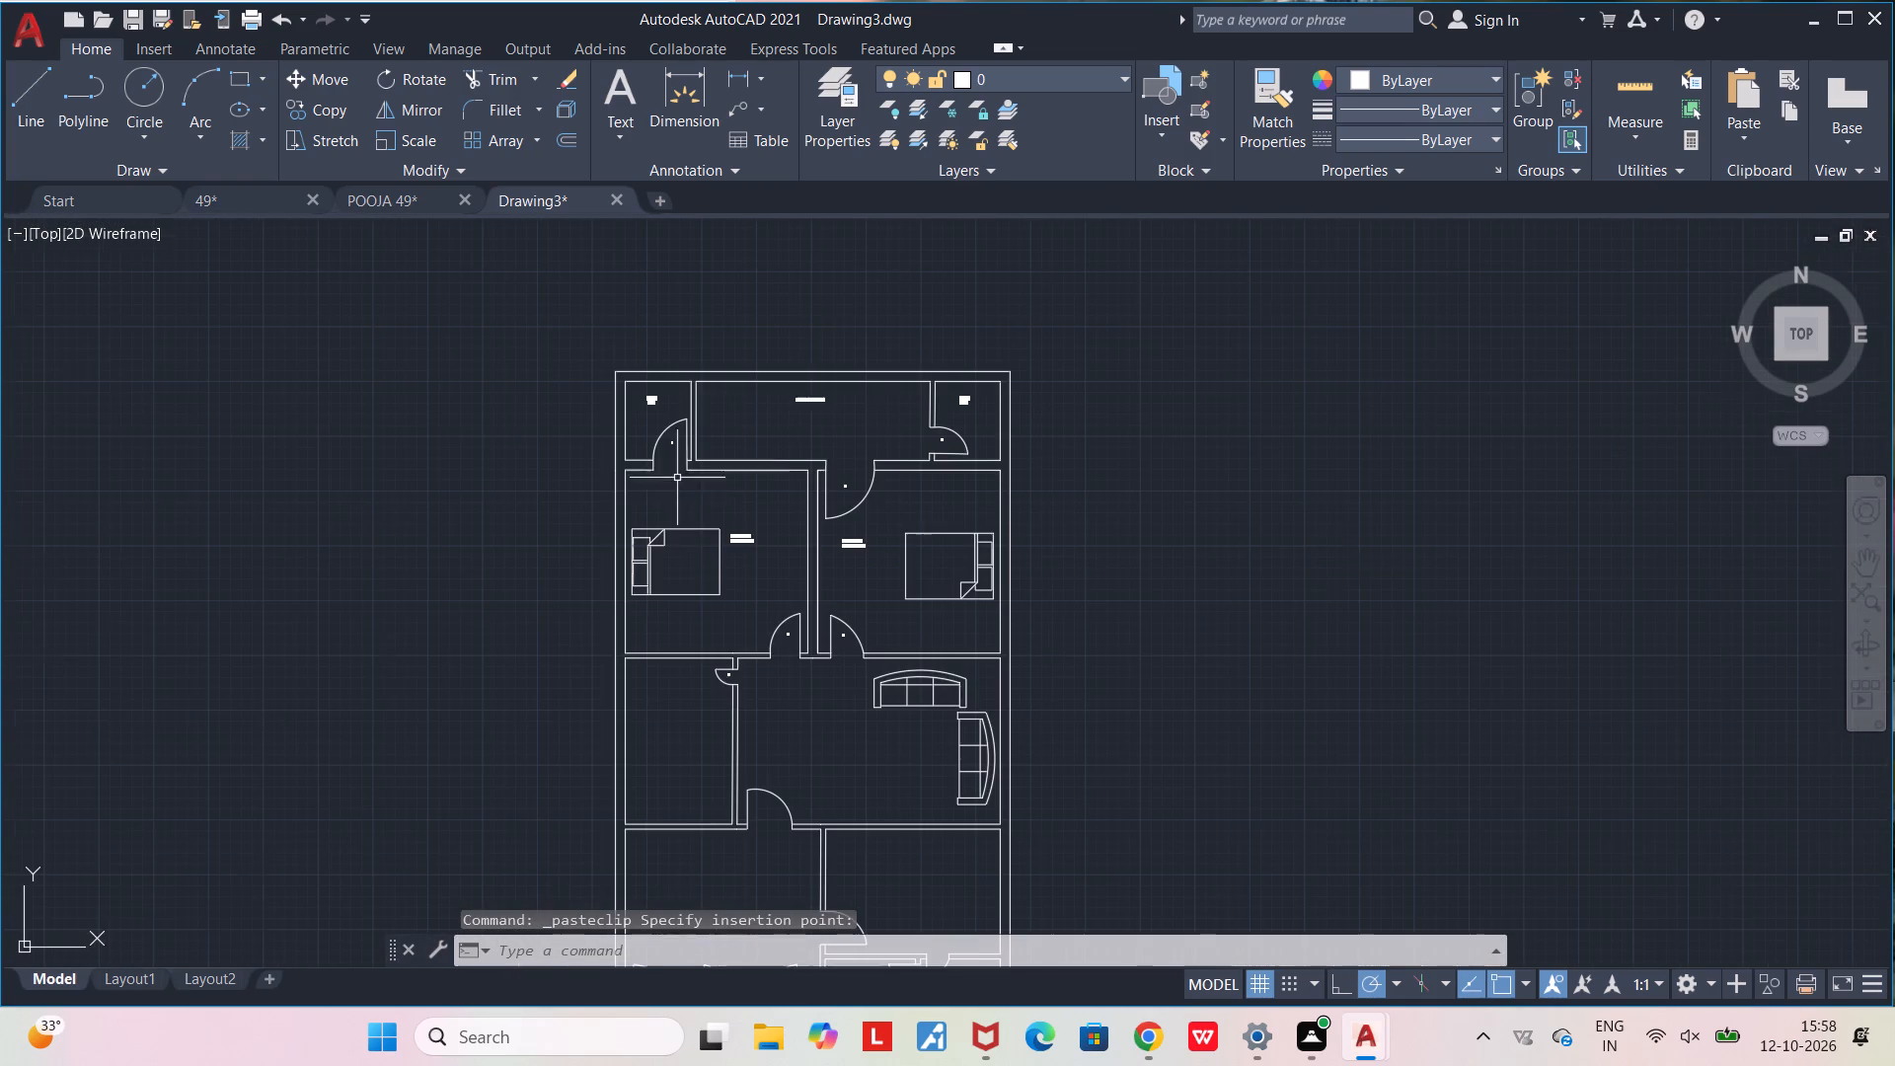
pyautogui.scroll(2, 732, 817)
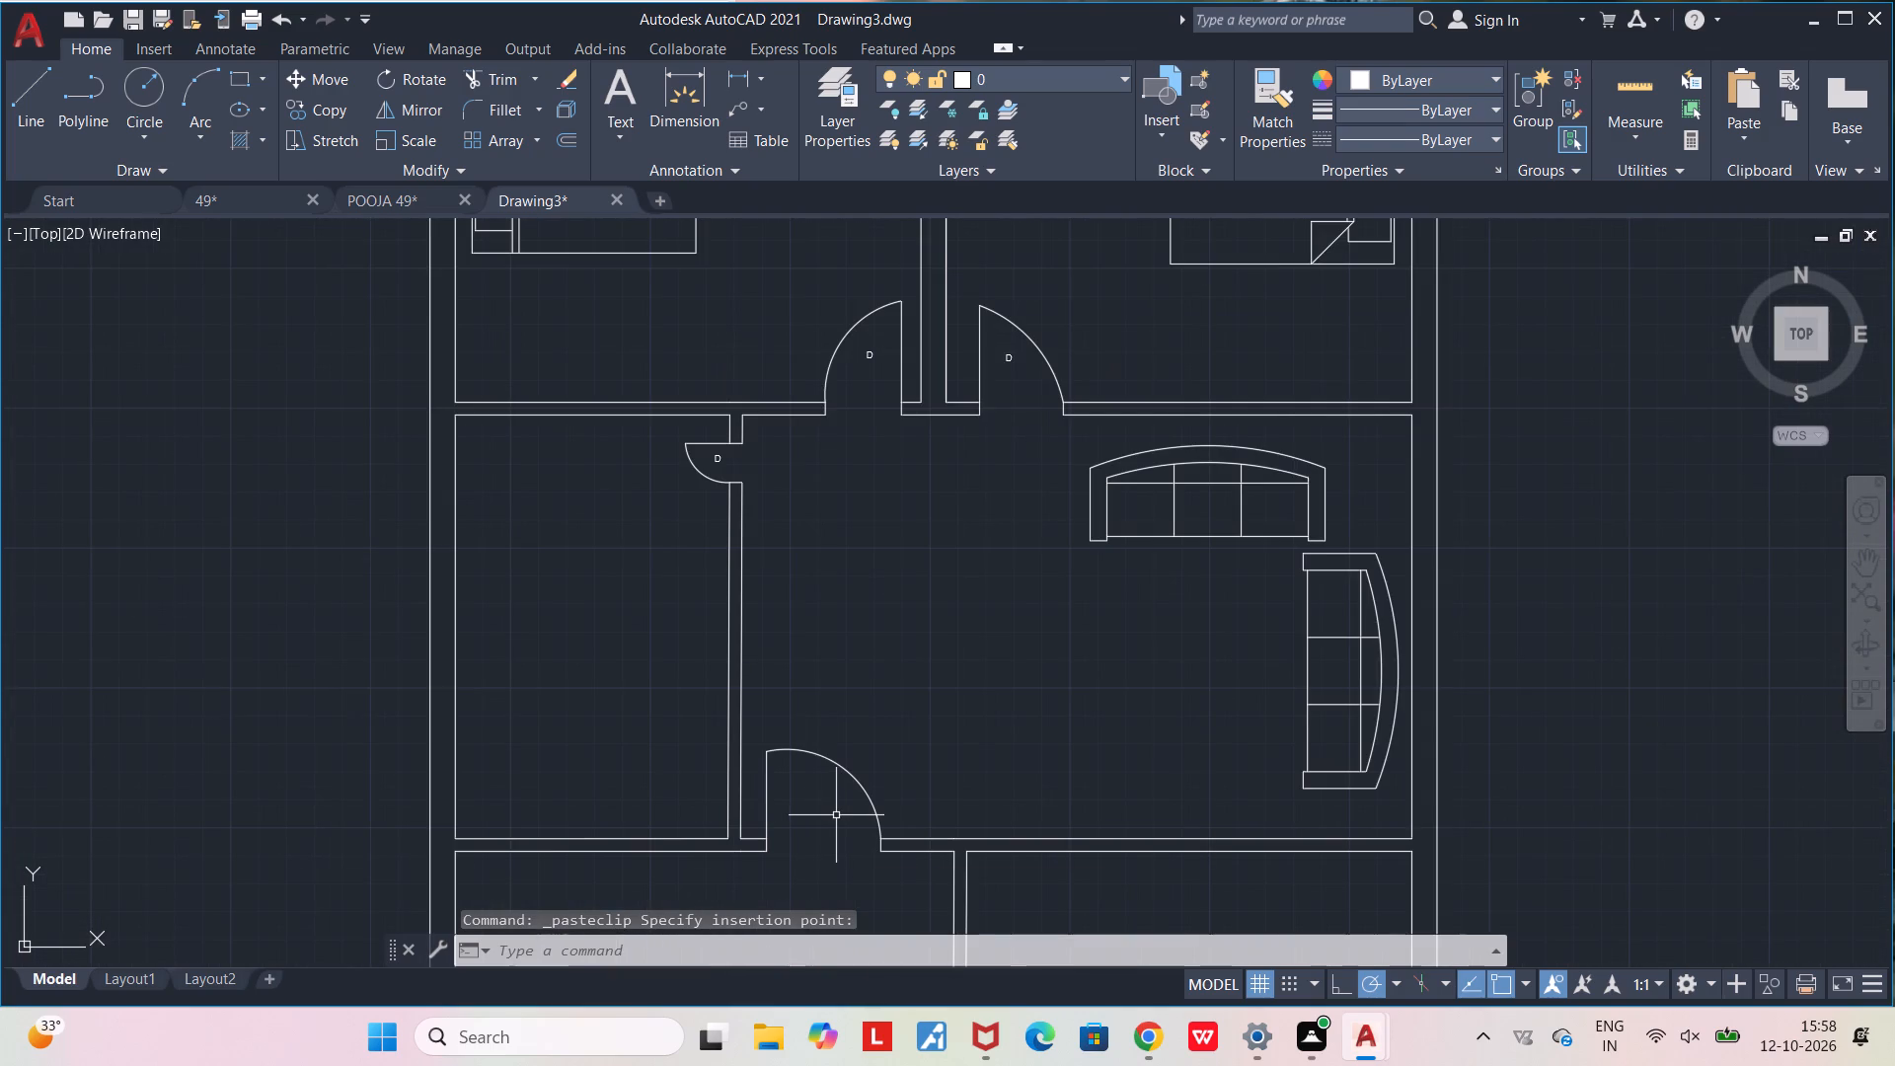
pyautogui.hotkey('ctrl', 'v')
pyautogui.click(810, 807)
pyautogui.moveTo(822, 818); pyautogui.dragTo(821, 527, button='middle')
pyautogui.scroll(-2, 821, 520)
pyautogui.scroll(4, 873, 652)
pyautogui.hotkey('ctrl', 'v')
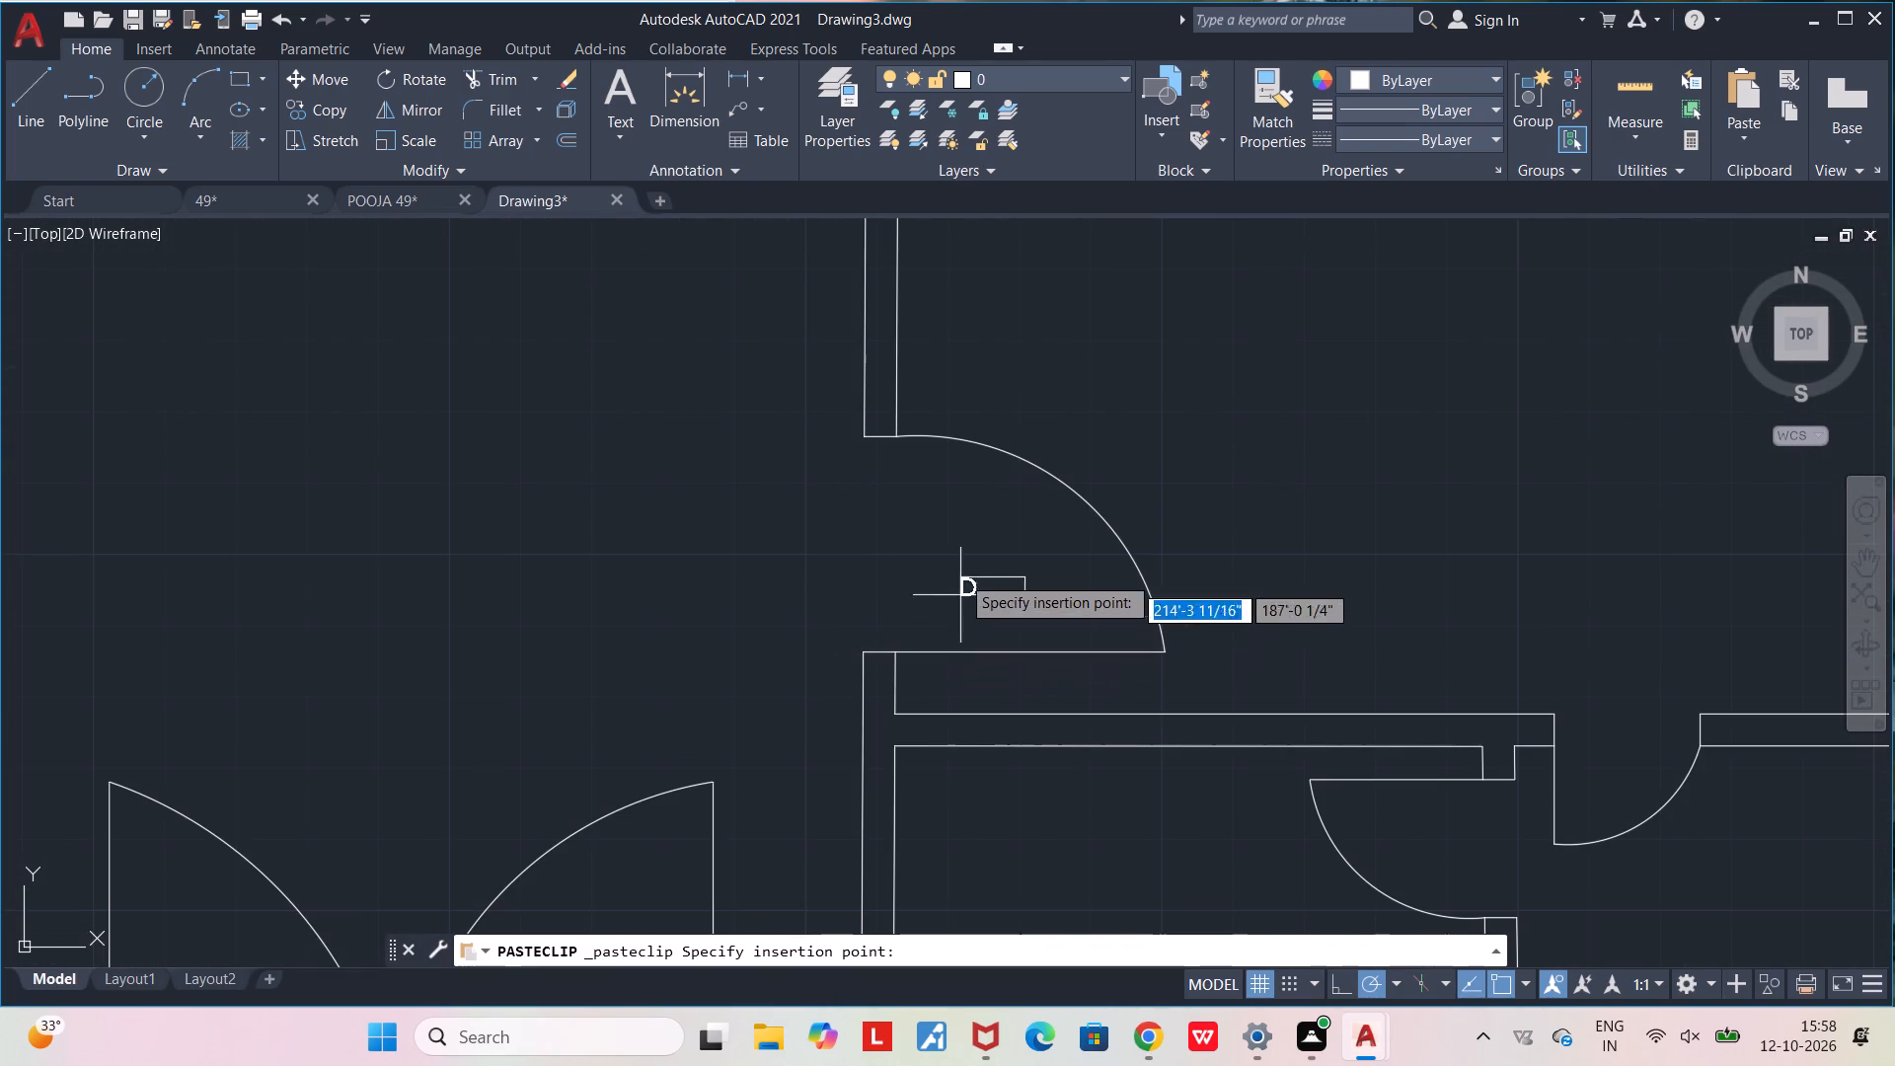
pyautogui.click(997, 573)
# Copy the D label to the double door and the single door in the building's south wall.
pyautogui.moveTo(963, 612); pyautogui.dragTo(965, 452, button='middle')
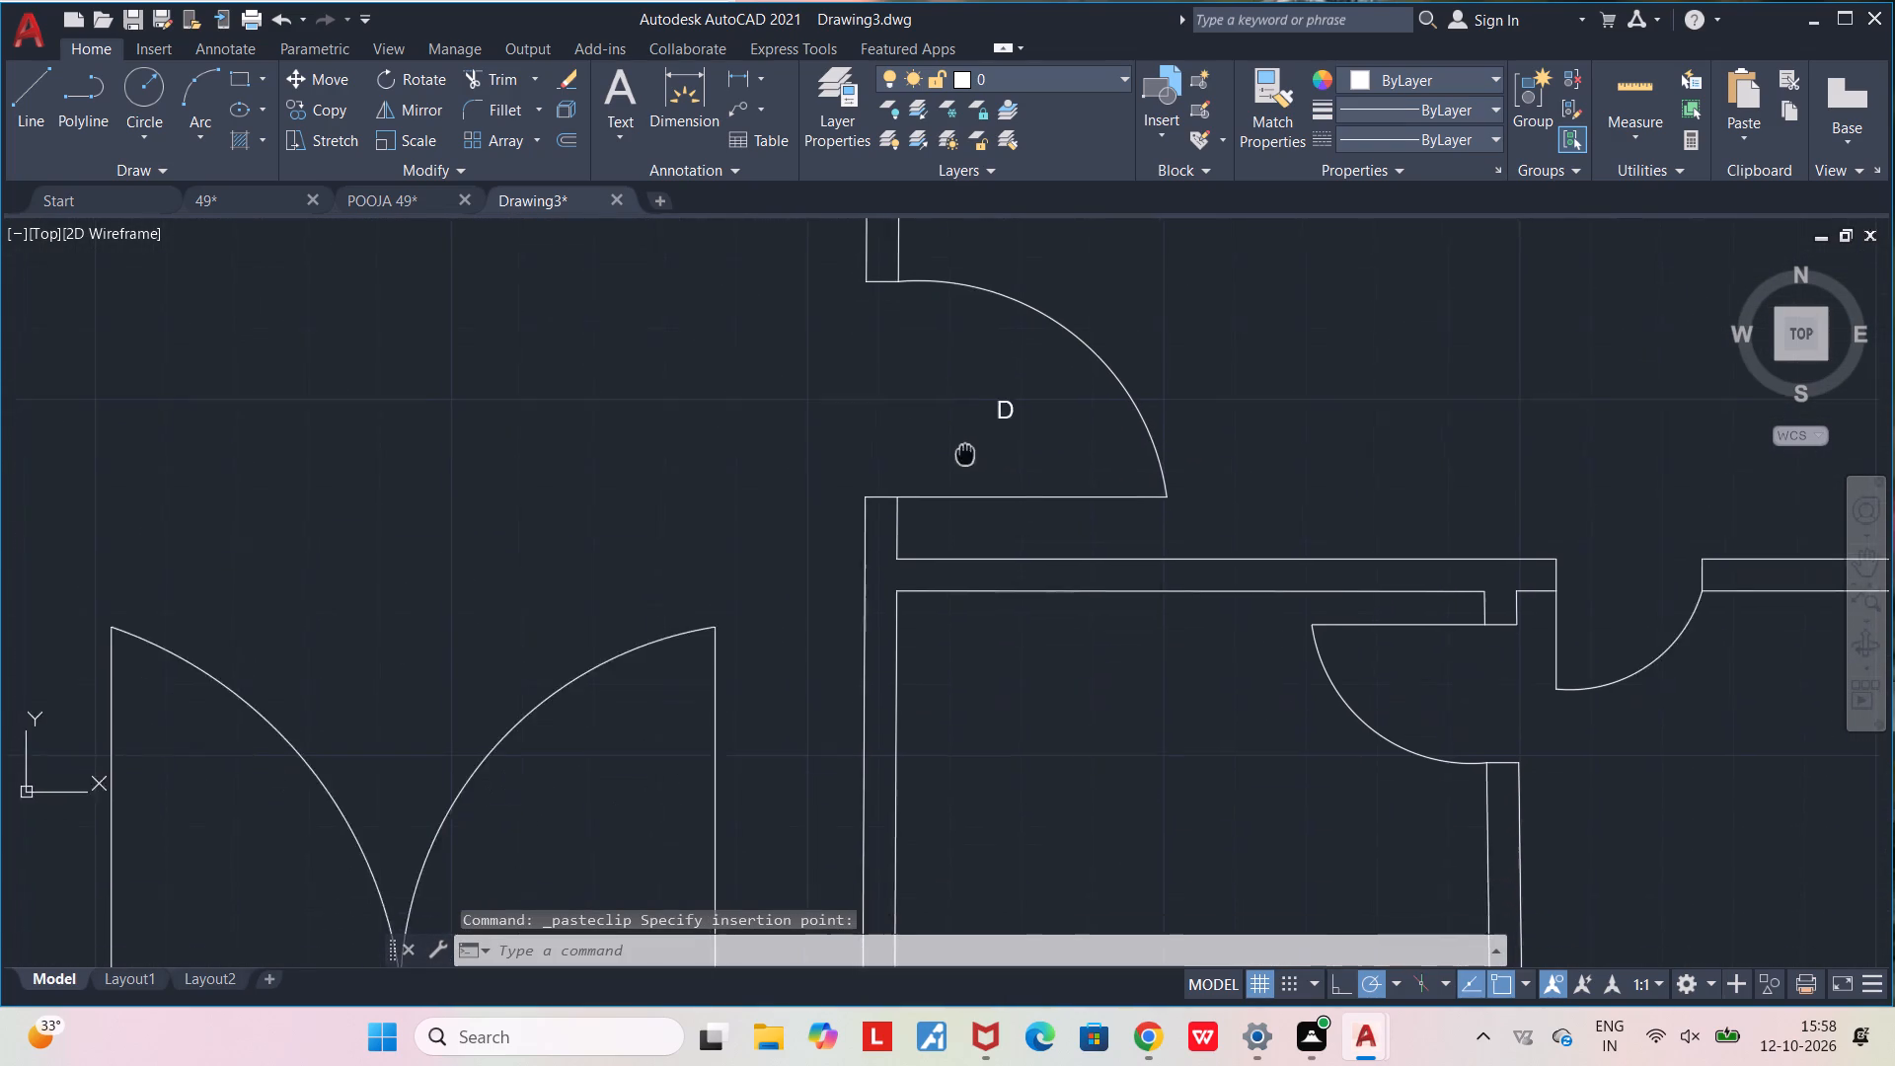
pyautogui.moveTo(965, 452); pyautogui.dragTo(968, 444, button='middle')
pyautogui.scroll(-2, 968, 444)
pyautogui.hotkey('ctrl', 'v')
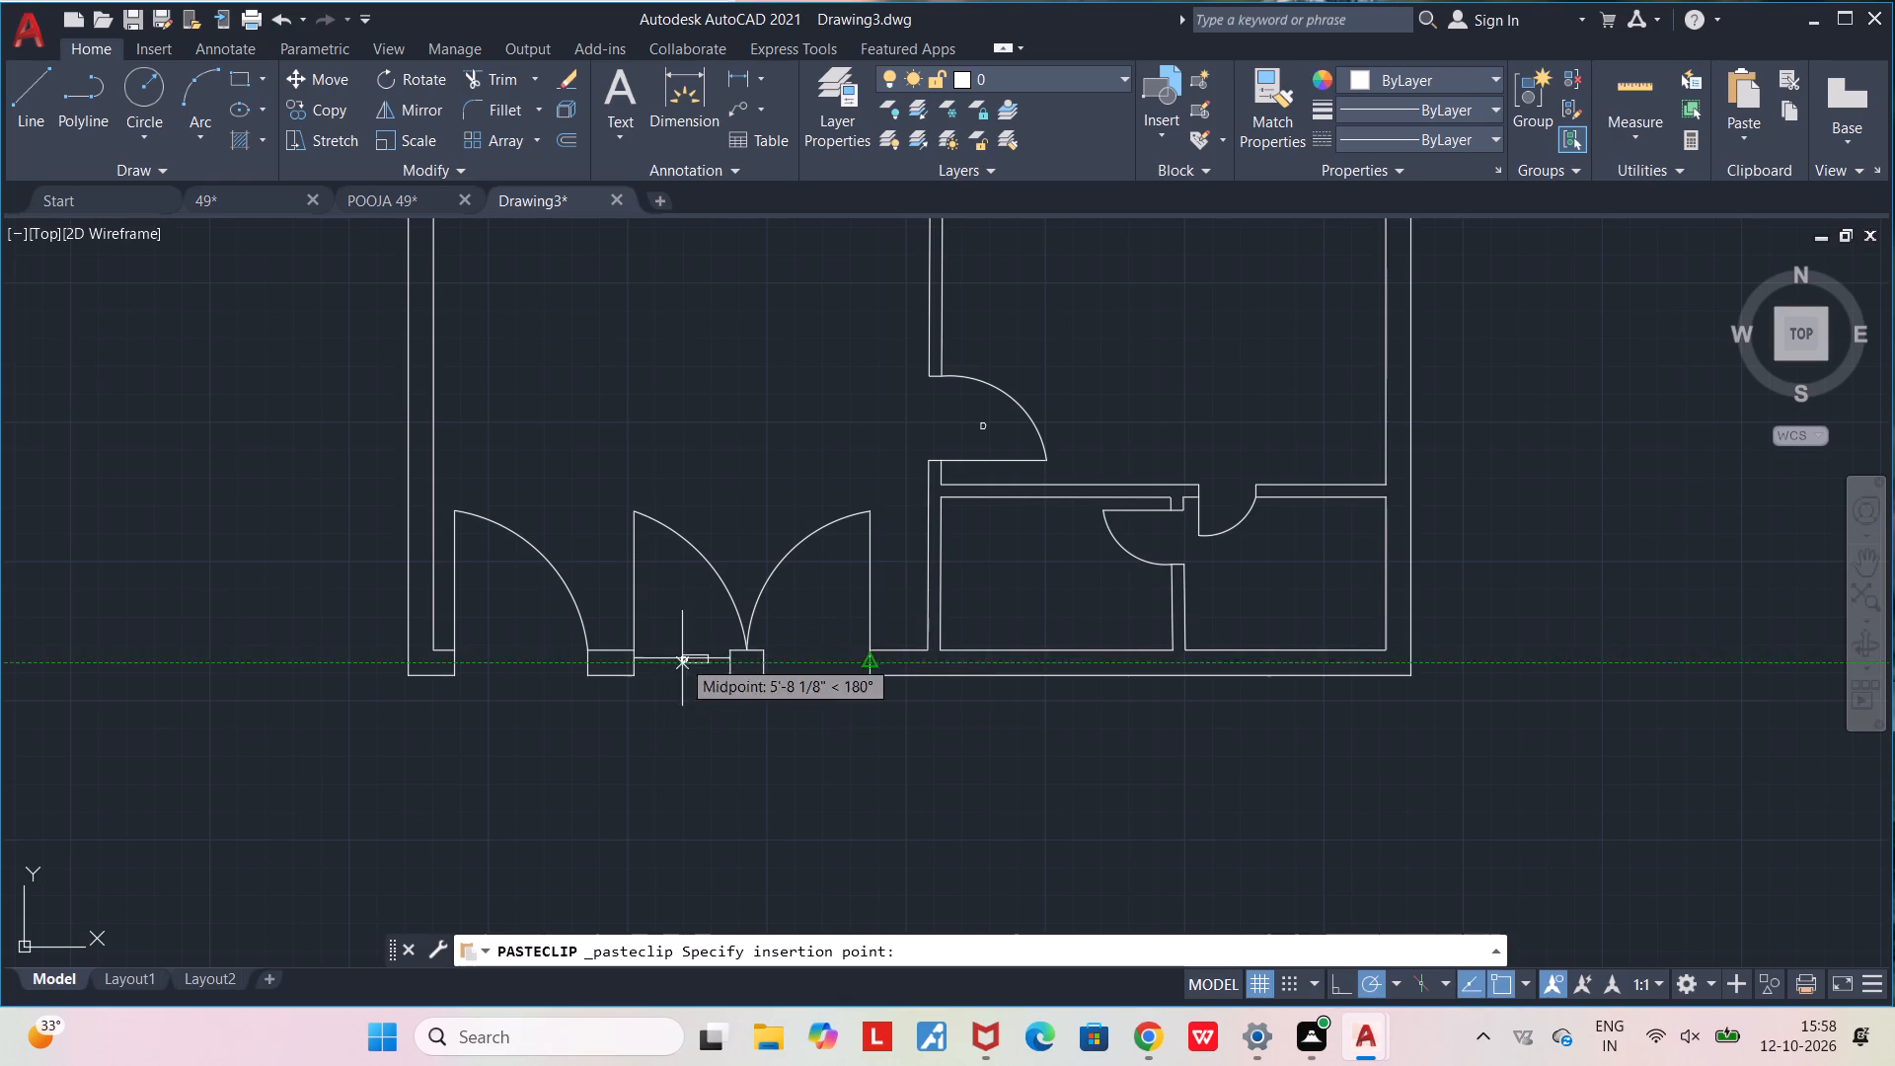
pyautogui.click(743, 586)
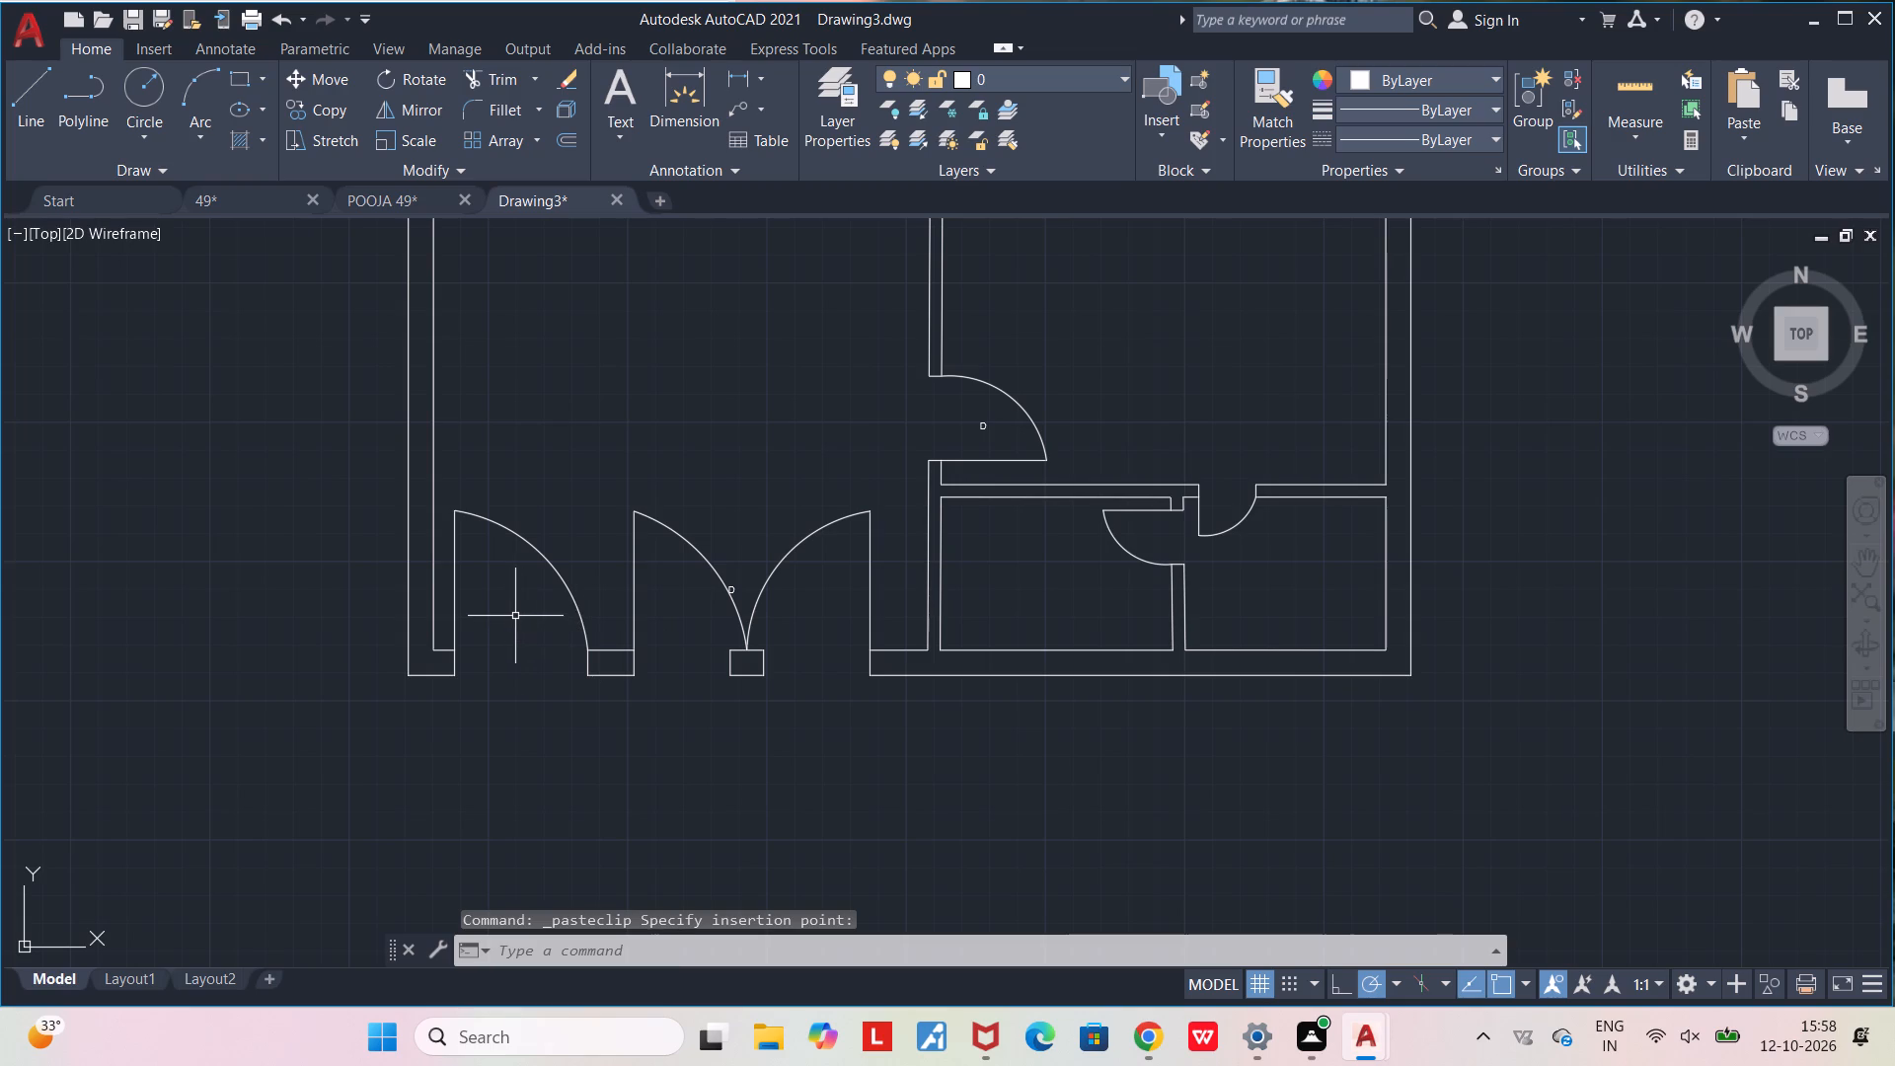
pyautogui.hotkey('ctrl', 'v')
pyautogui.click(507, 608)
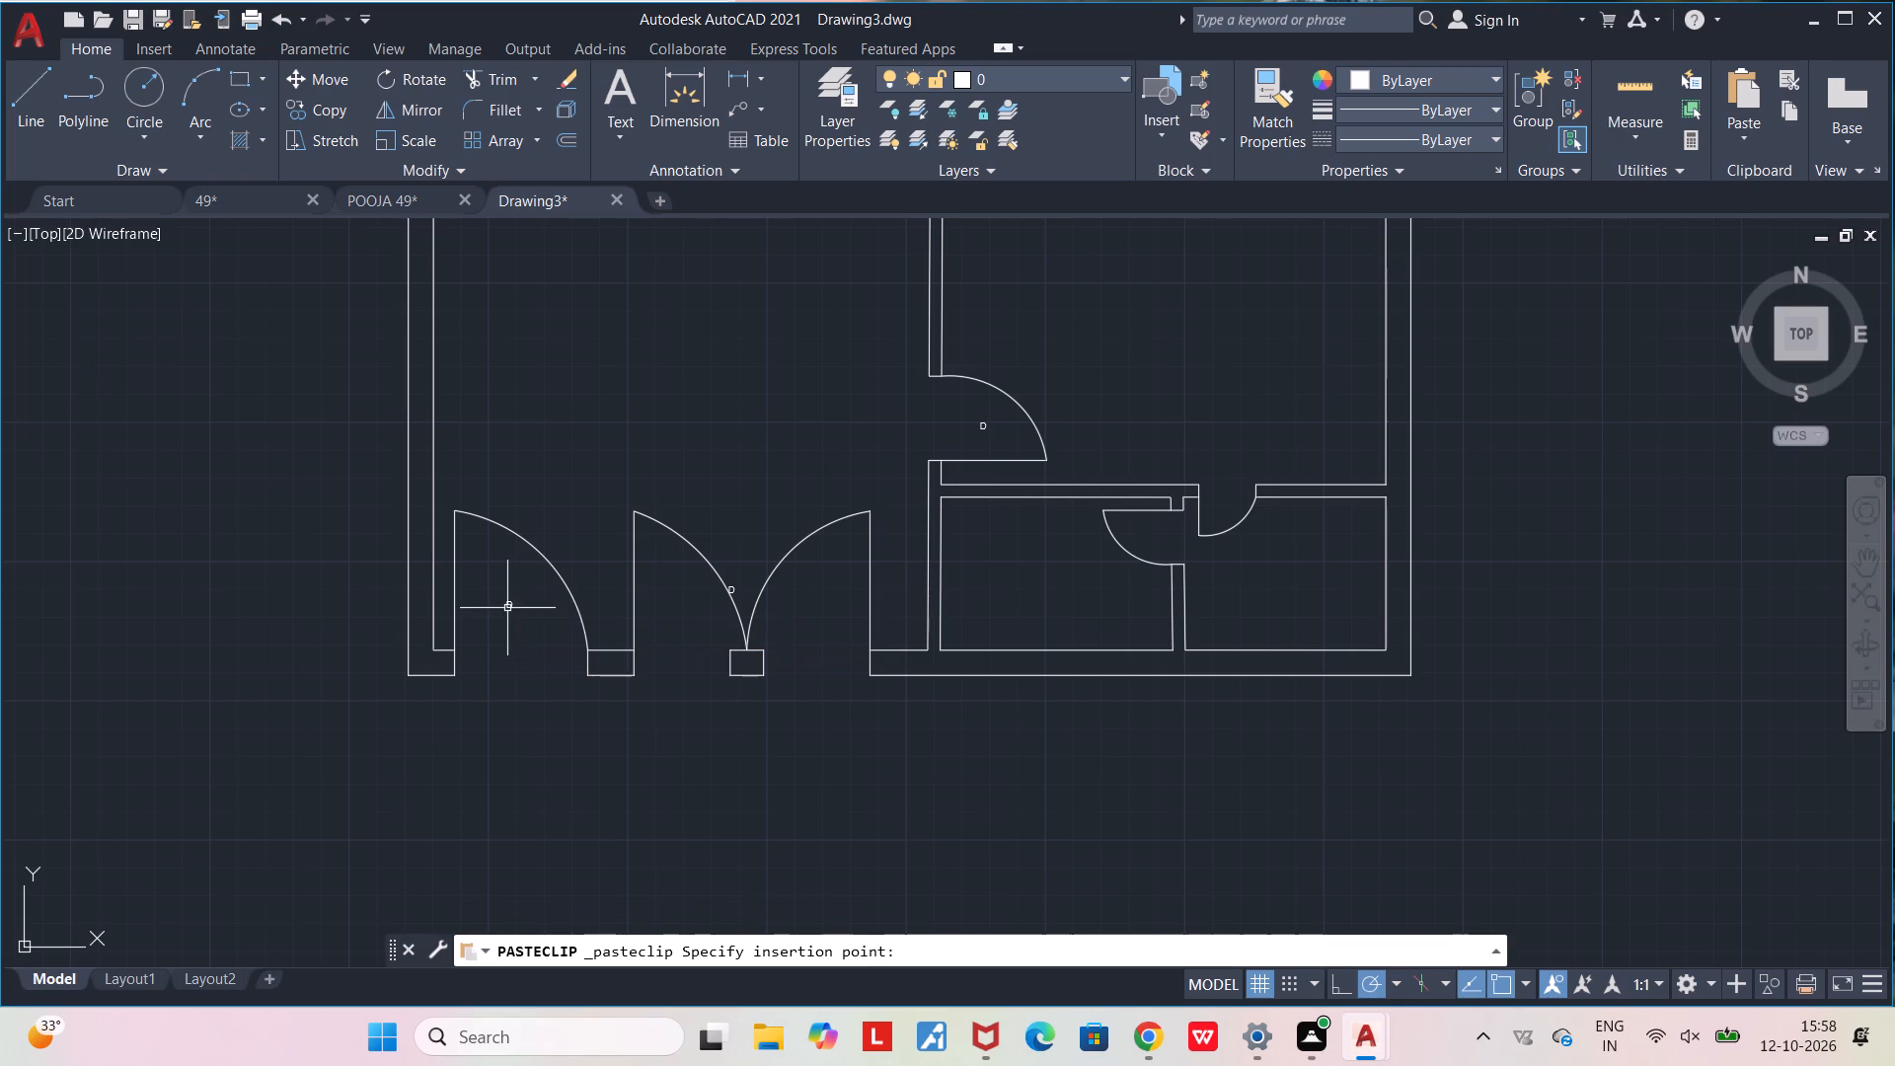
# Copy the D label into the swings of the two doors serving the small rooms in the southeast corner.
pyautogui.scroll(2, 1165, 546)
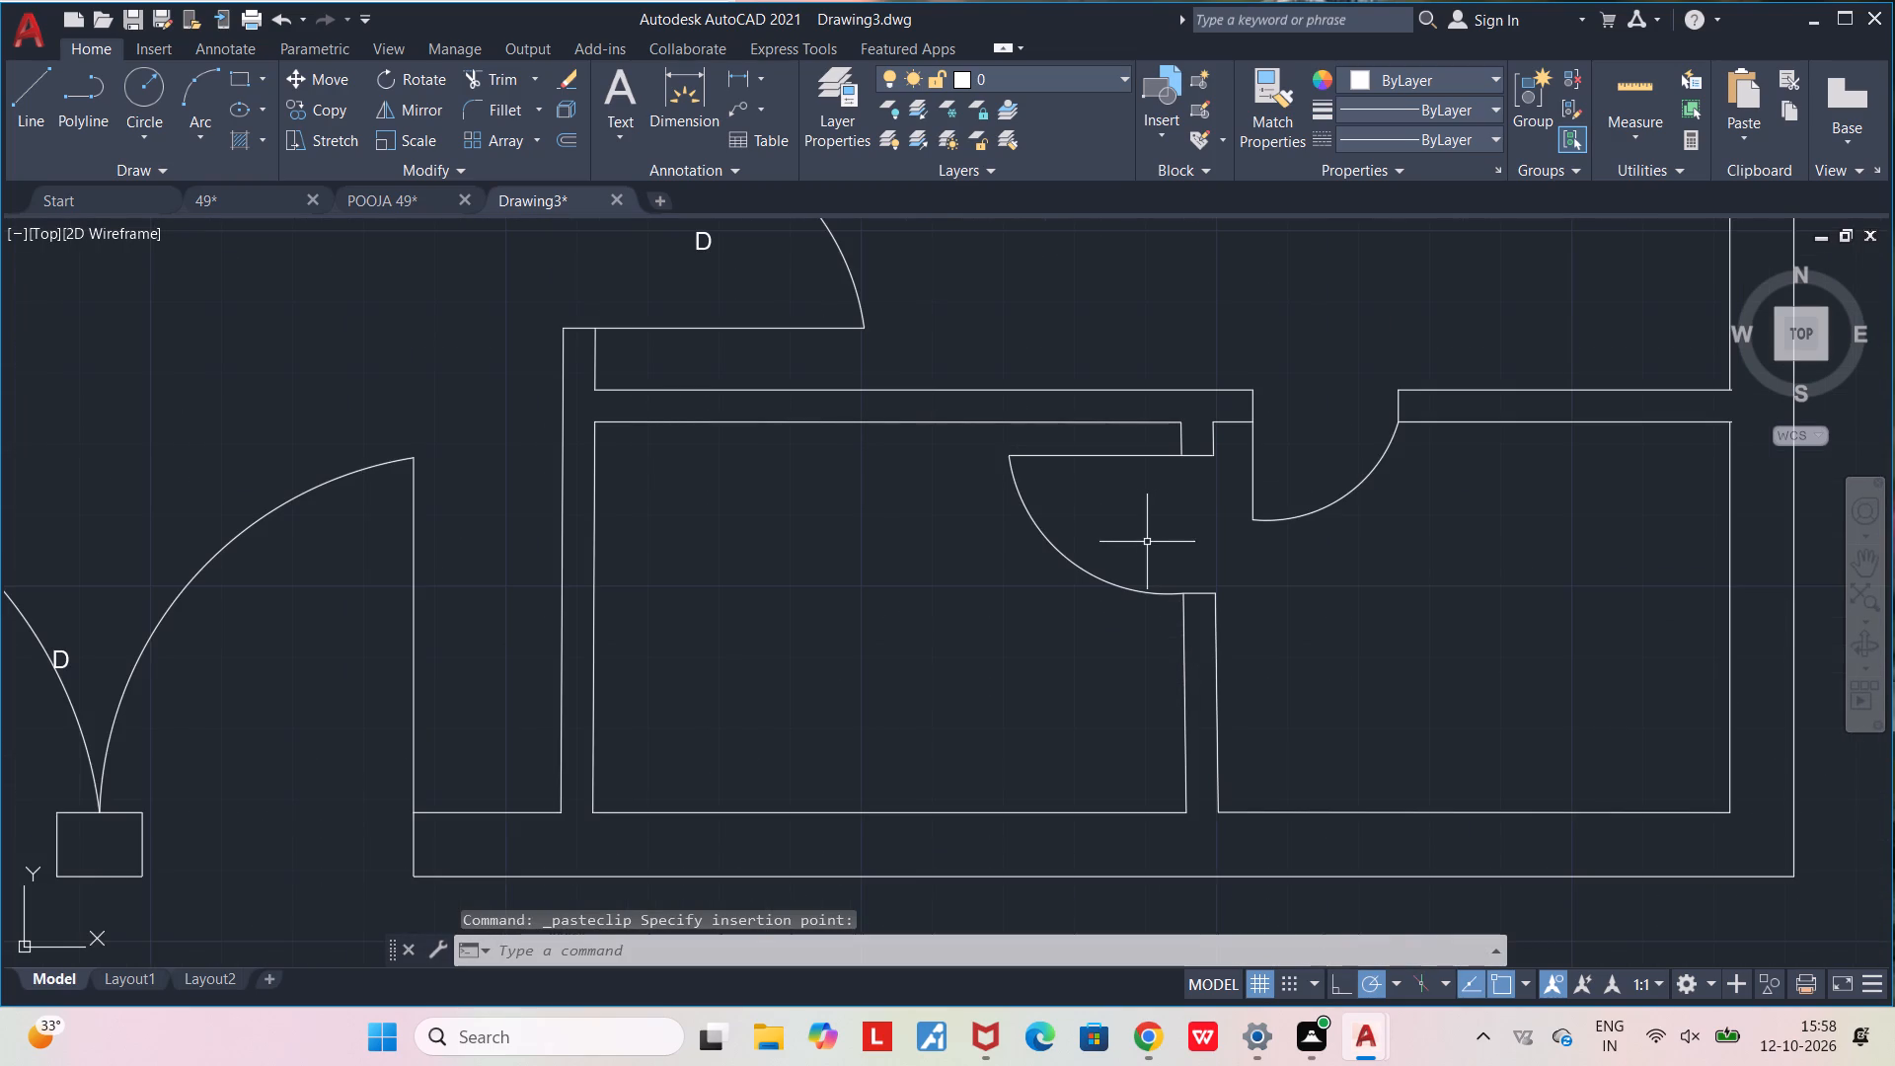
pyautogui.hotkey('ctrl', 'v')
pyautogui.click(1103, 519)
pyautogui.hotkey('ctrl', 'v')
pyautogui.click(1306, 458)
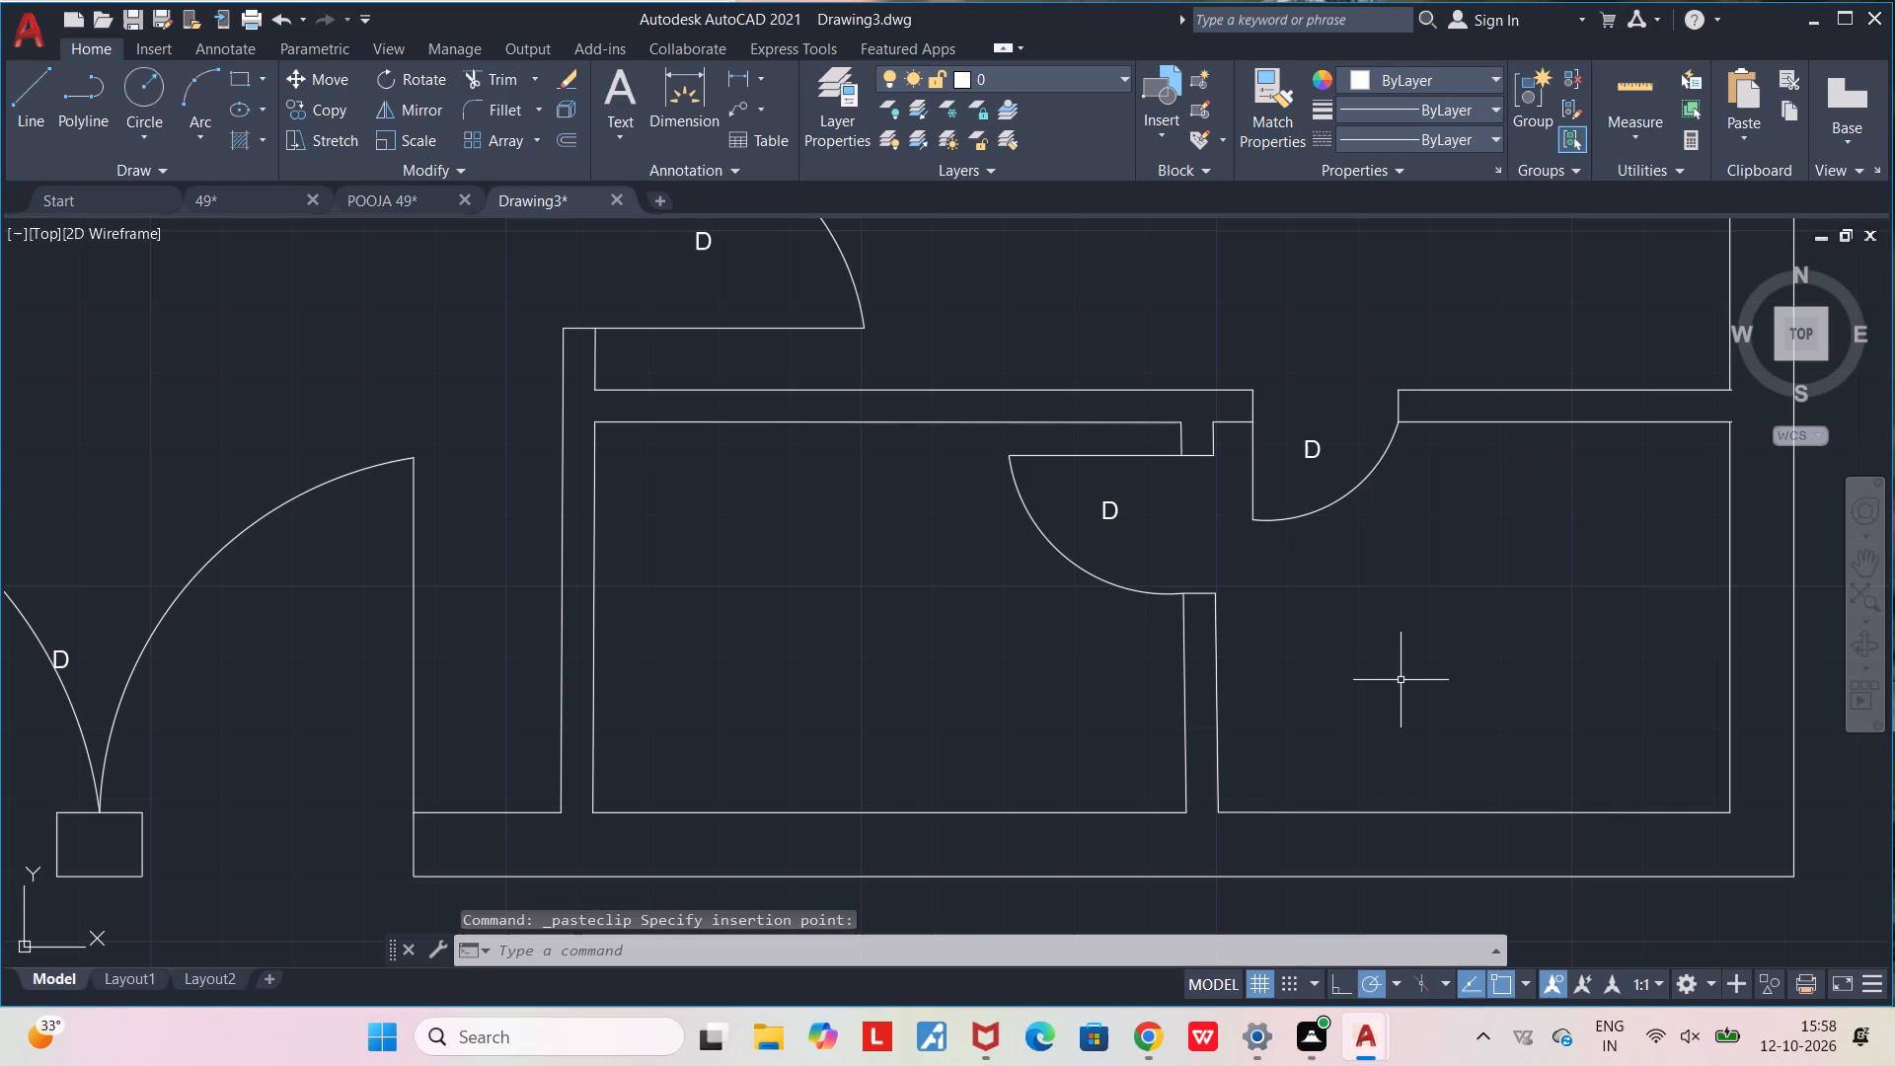
pyautogui.press('Escape')
# Draw an L-shaped line in the west room, running west from its east wall and about 9'-10" north to its north wall.
pyautogui.scroll(-1, 1370, 661)
pyautogui.moveTo(1372, 671); pyautogui.dragTo(998, 682, button='middle')
pyautogui.scroll(-2, 998, 682)
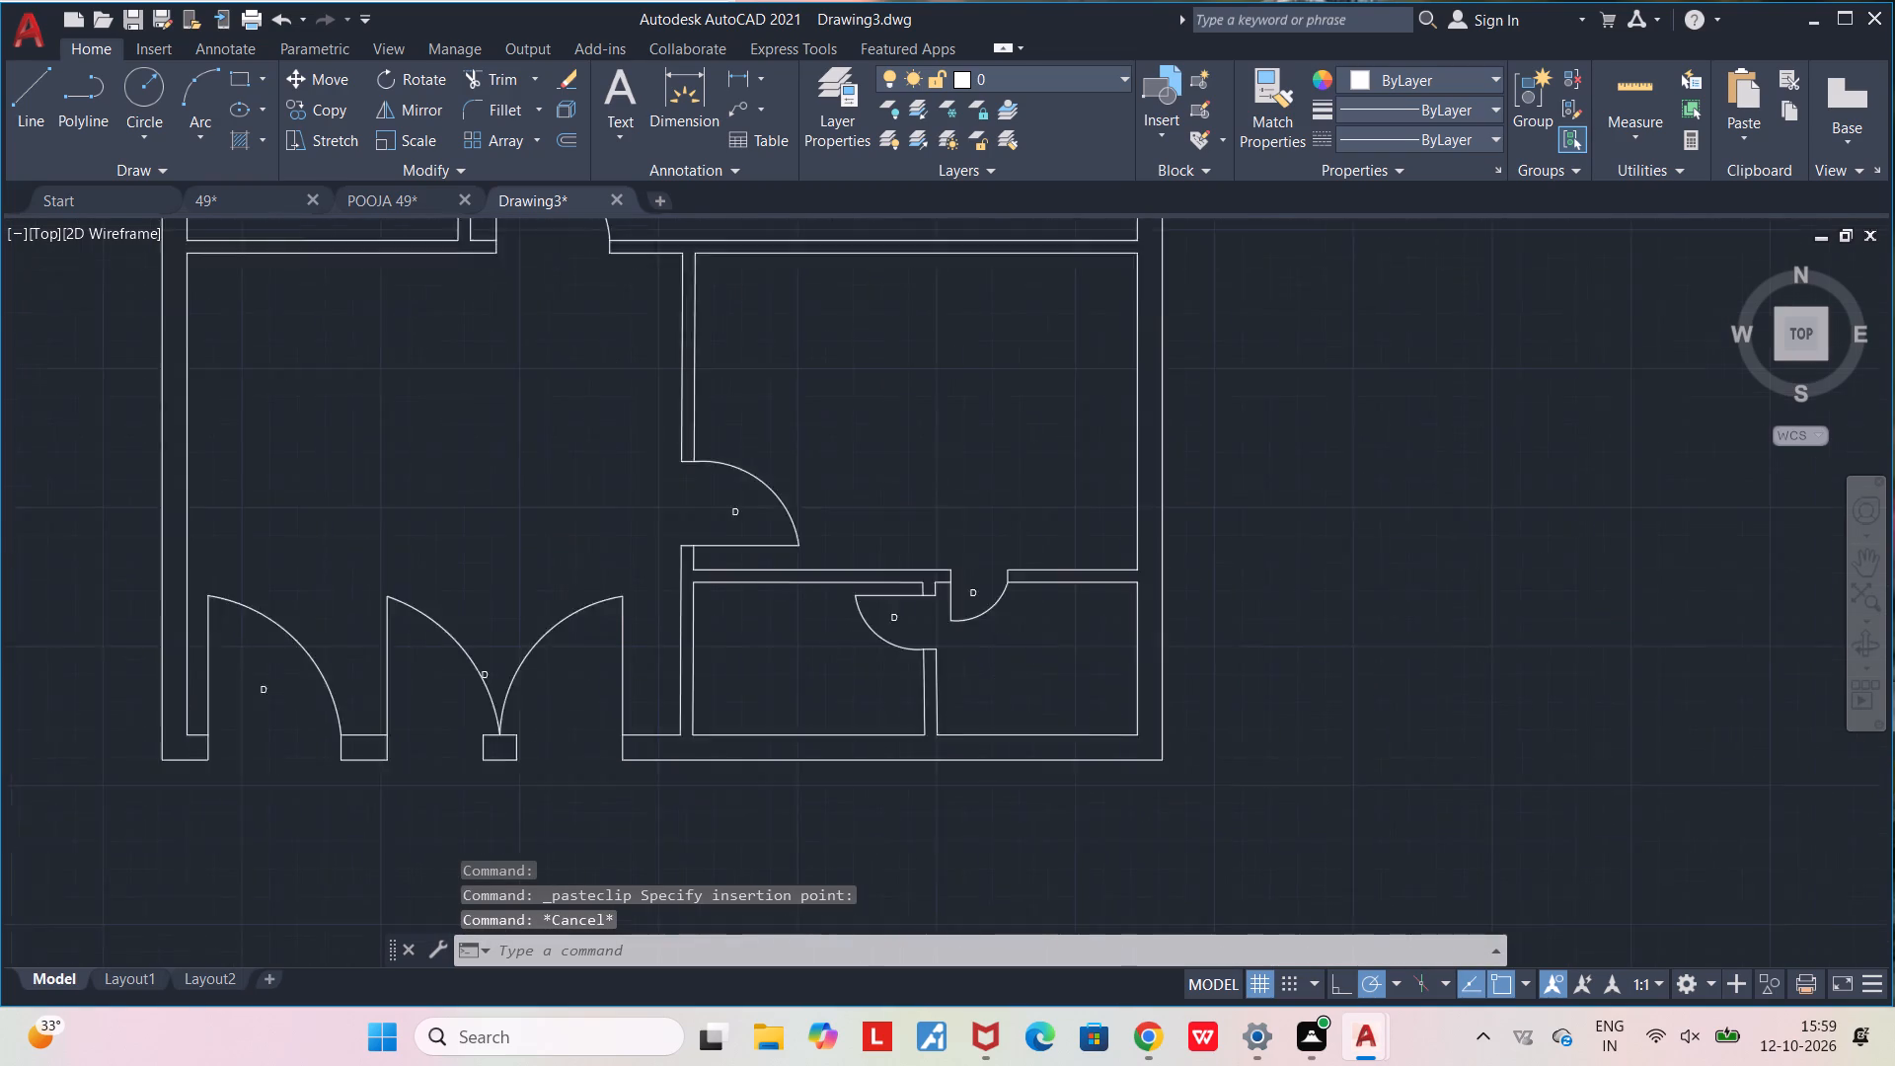
pyautogui.moveTo(865, 729); pyautogui.dragTo(936, 813, button='middle')
pyautogui.scroll(-1, 935, 813)
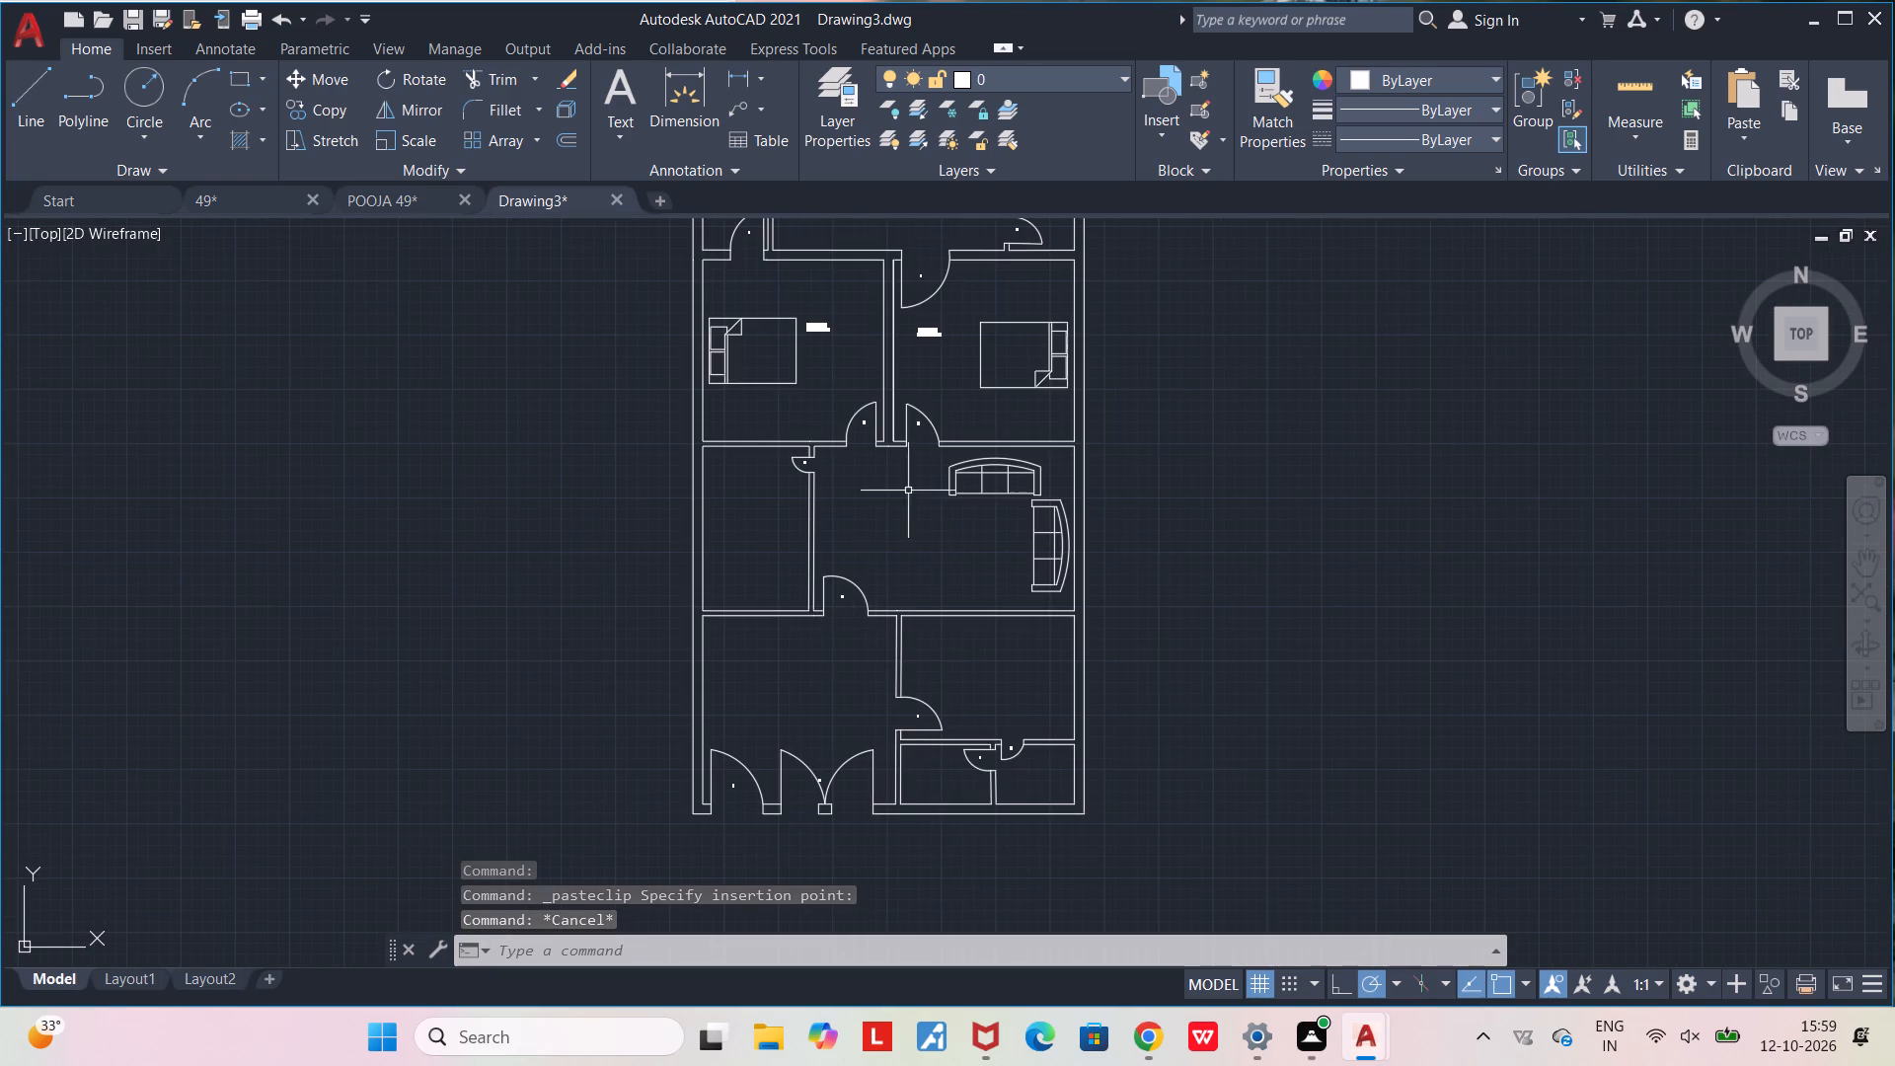
pyautogui.moveTo(910, 498); pyautogui.dragTo(928, 637, button='middle')
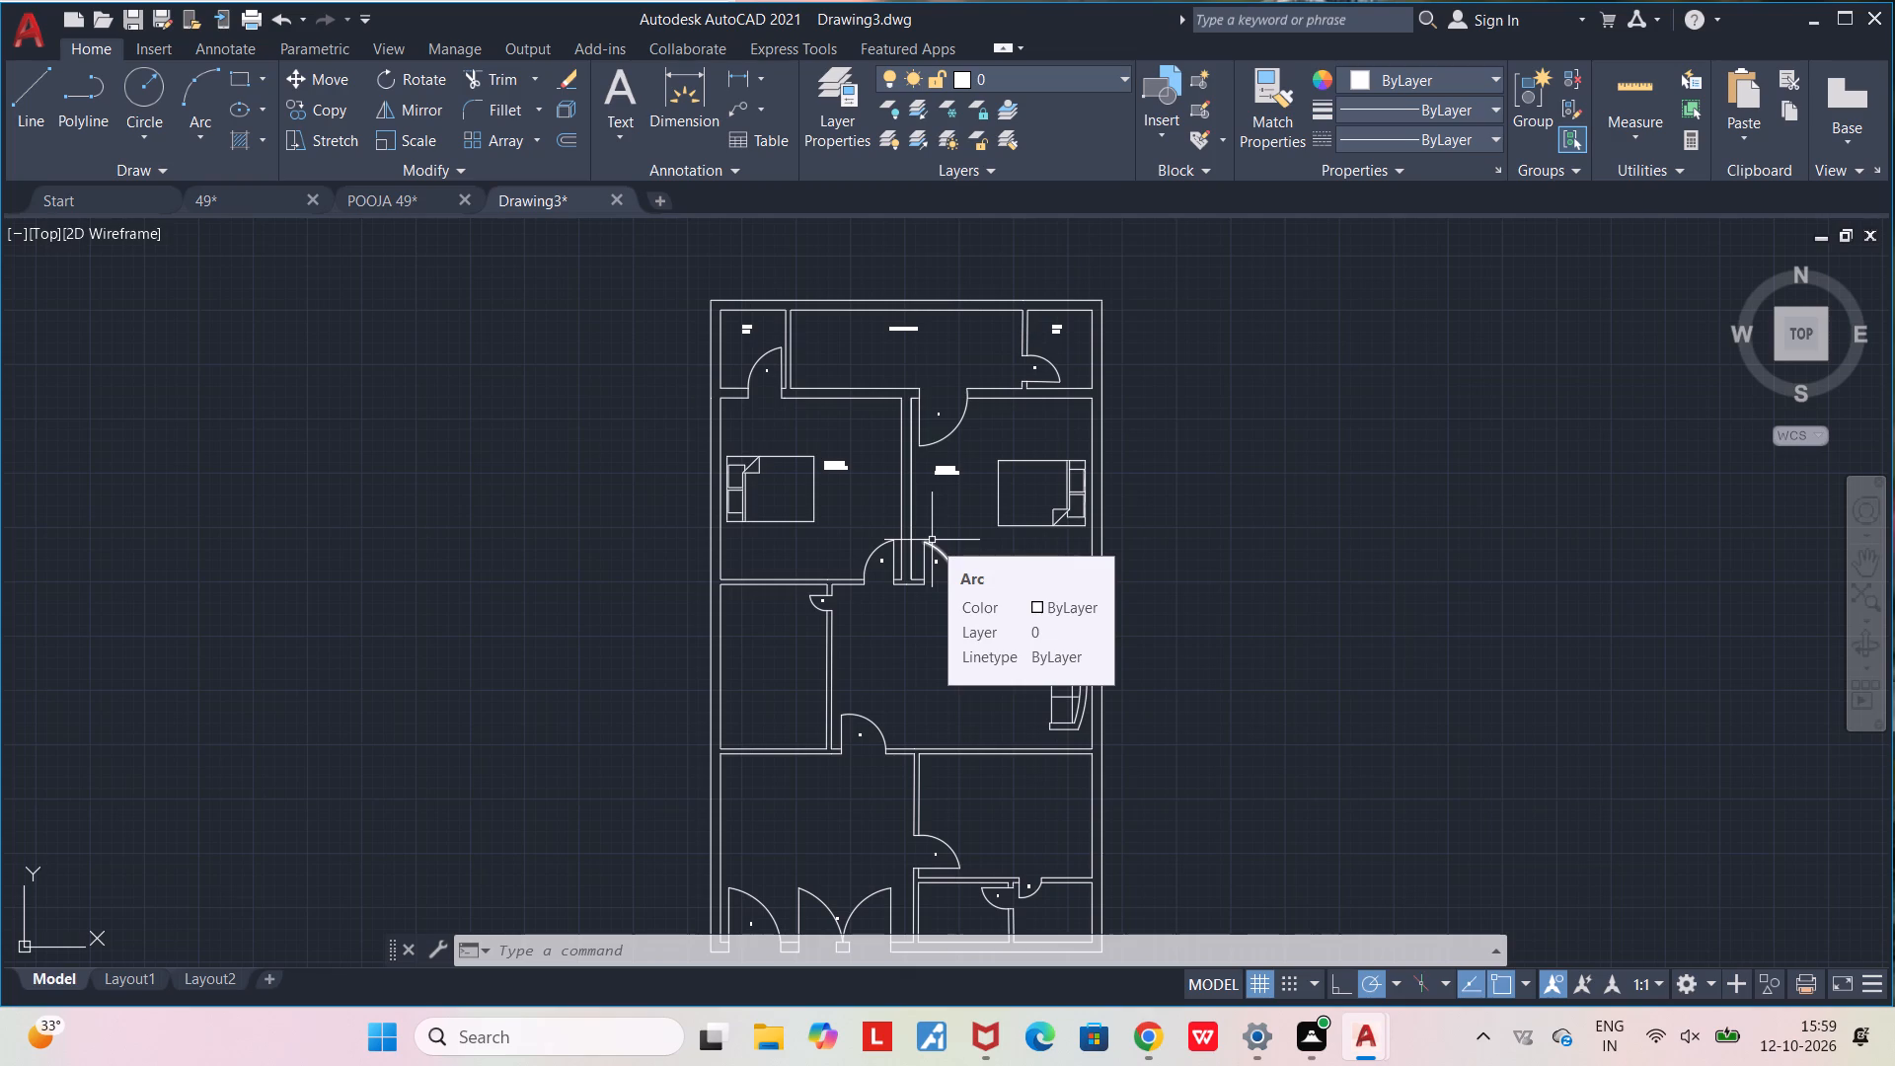
pyautogui.scroll(2, 798, 755)
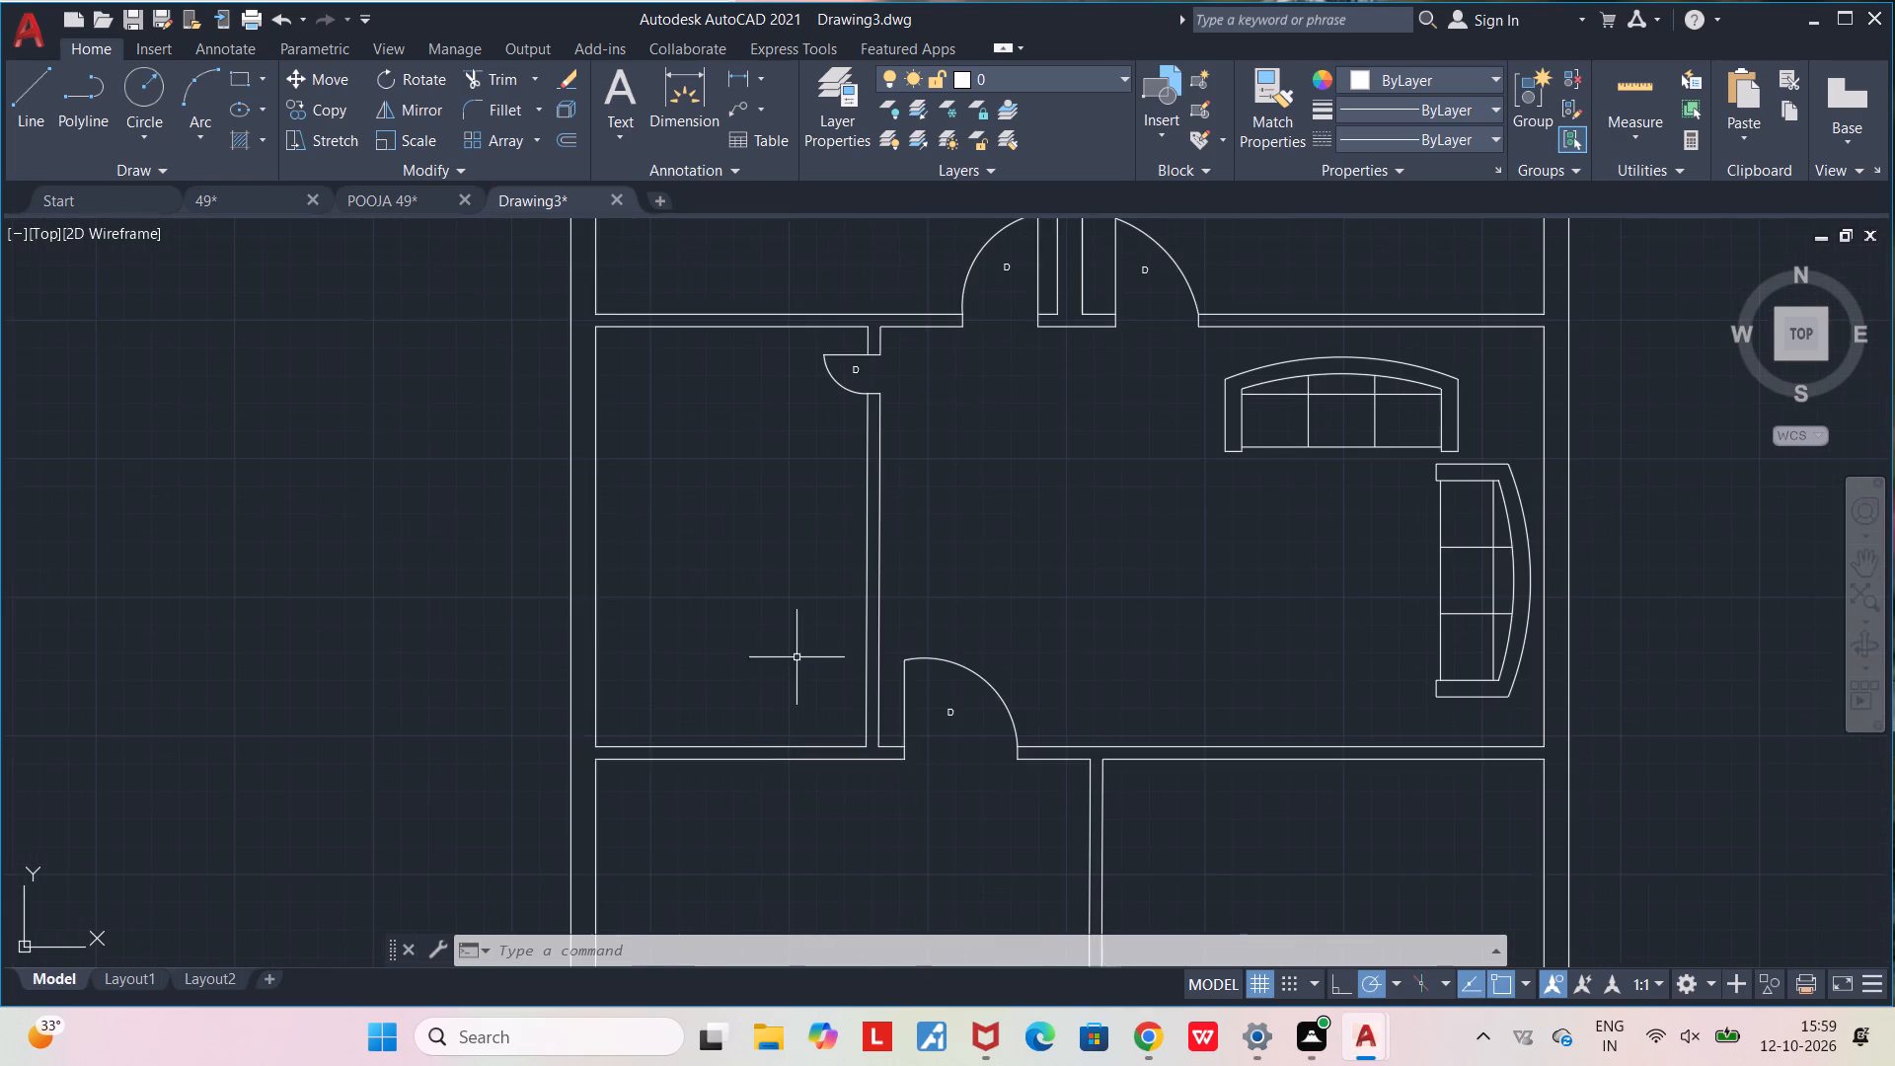
pyautogui.moveTo(796, 657); pyautogui.dragTo(915, 718, button='middle')
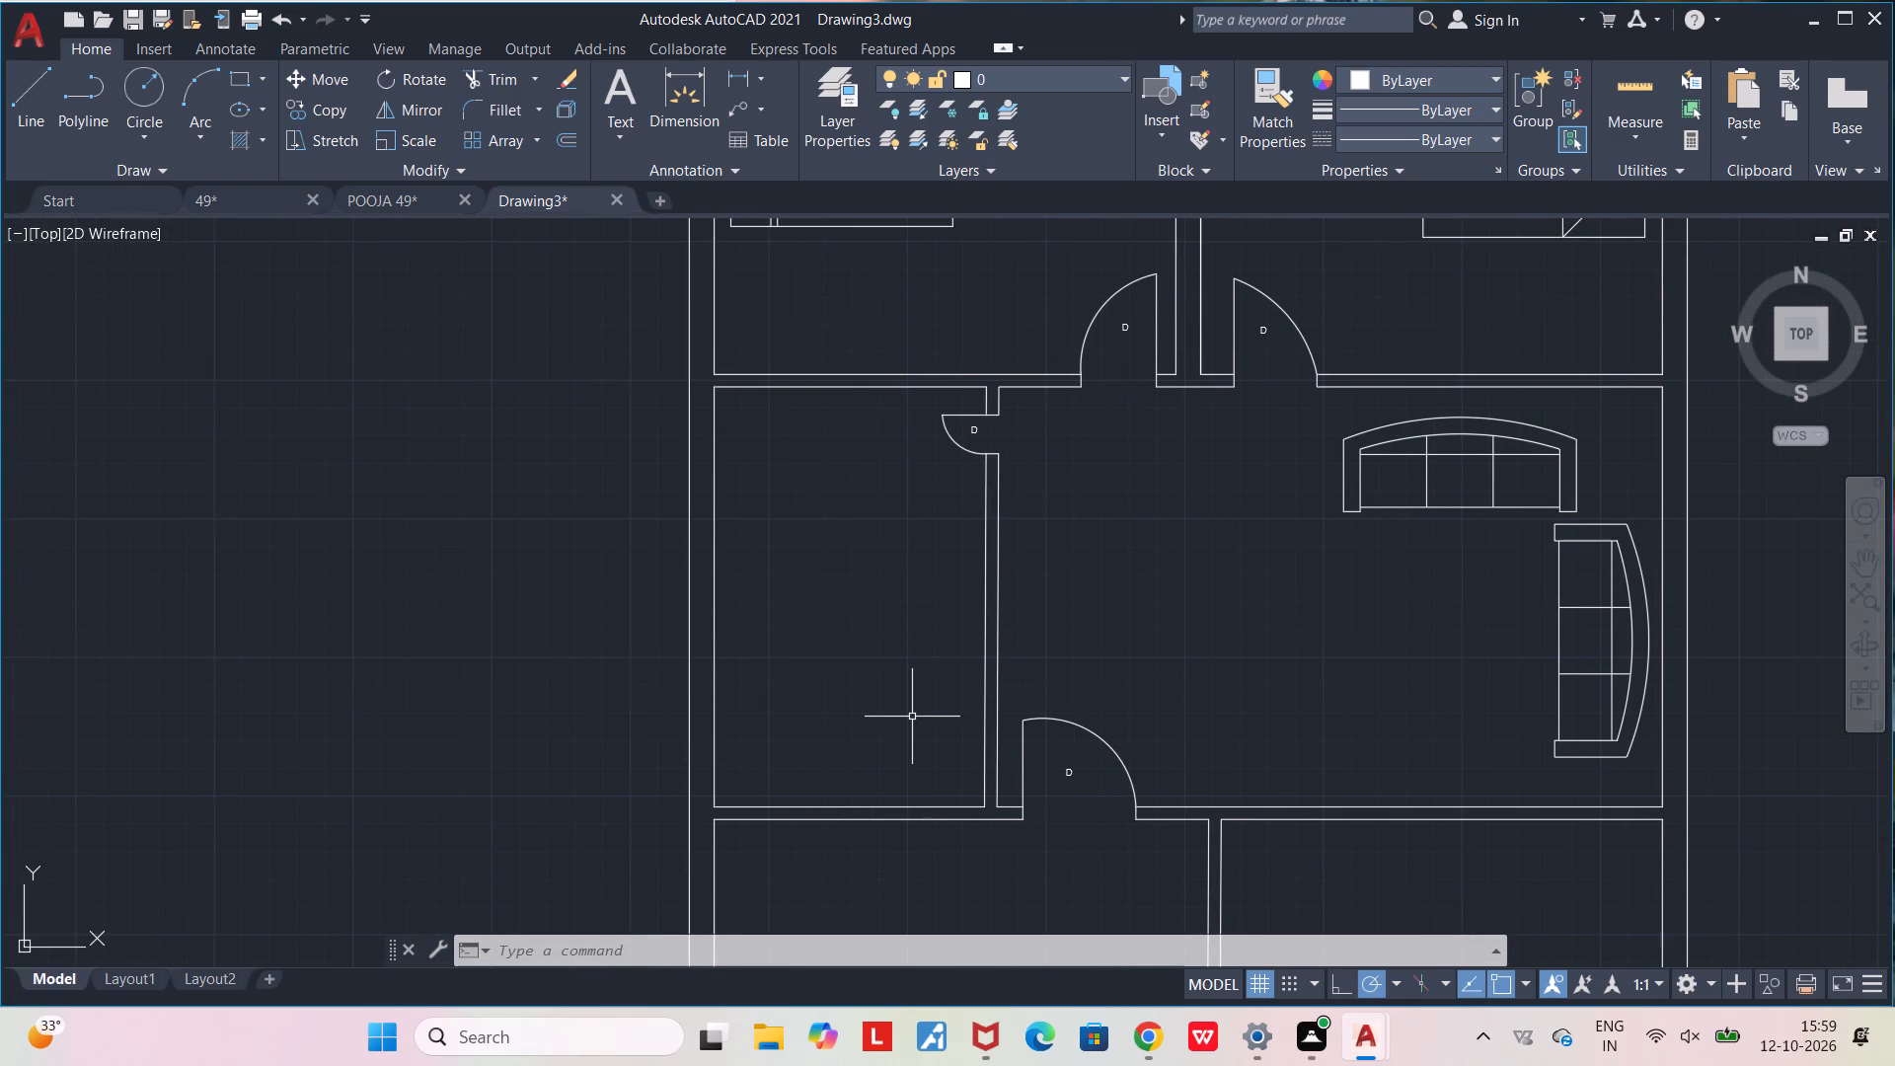
pyautogui.press('l')
pyautogui.press('Return')
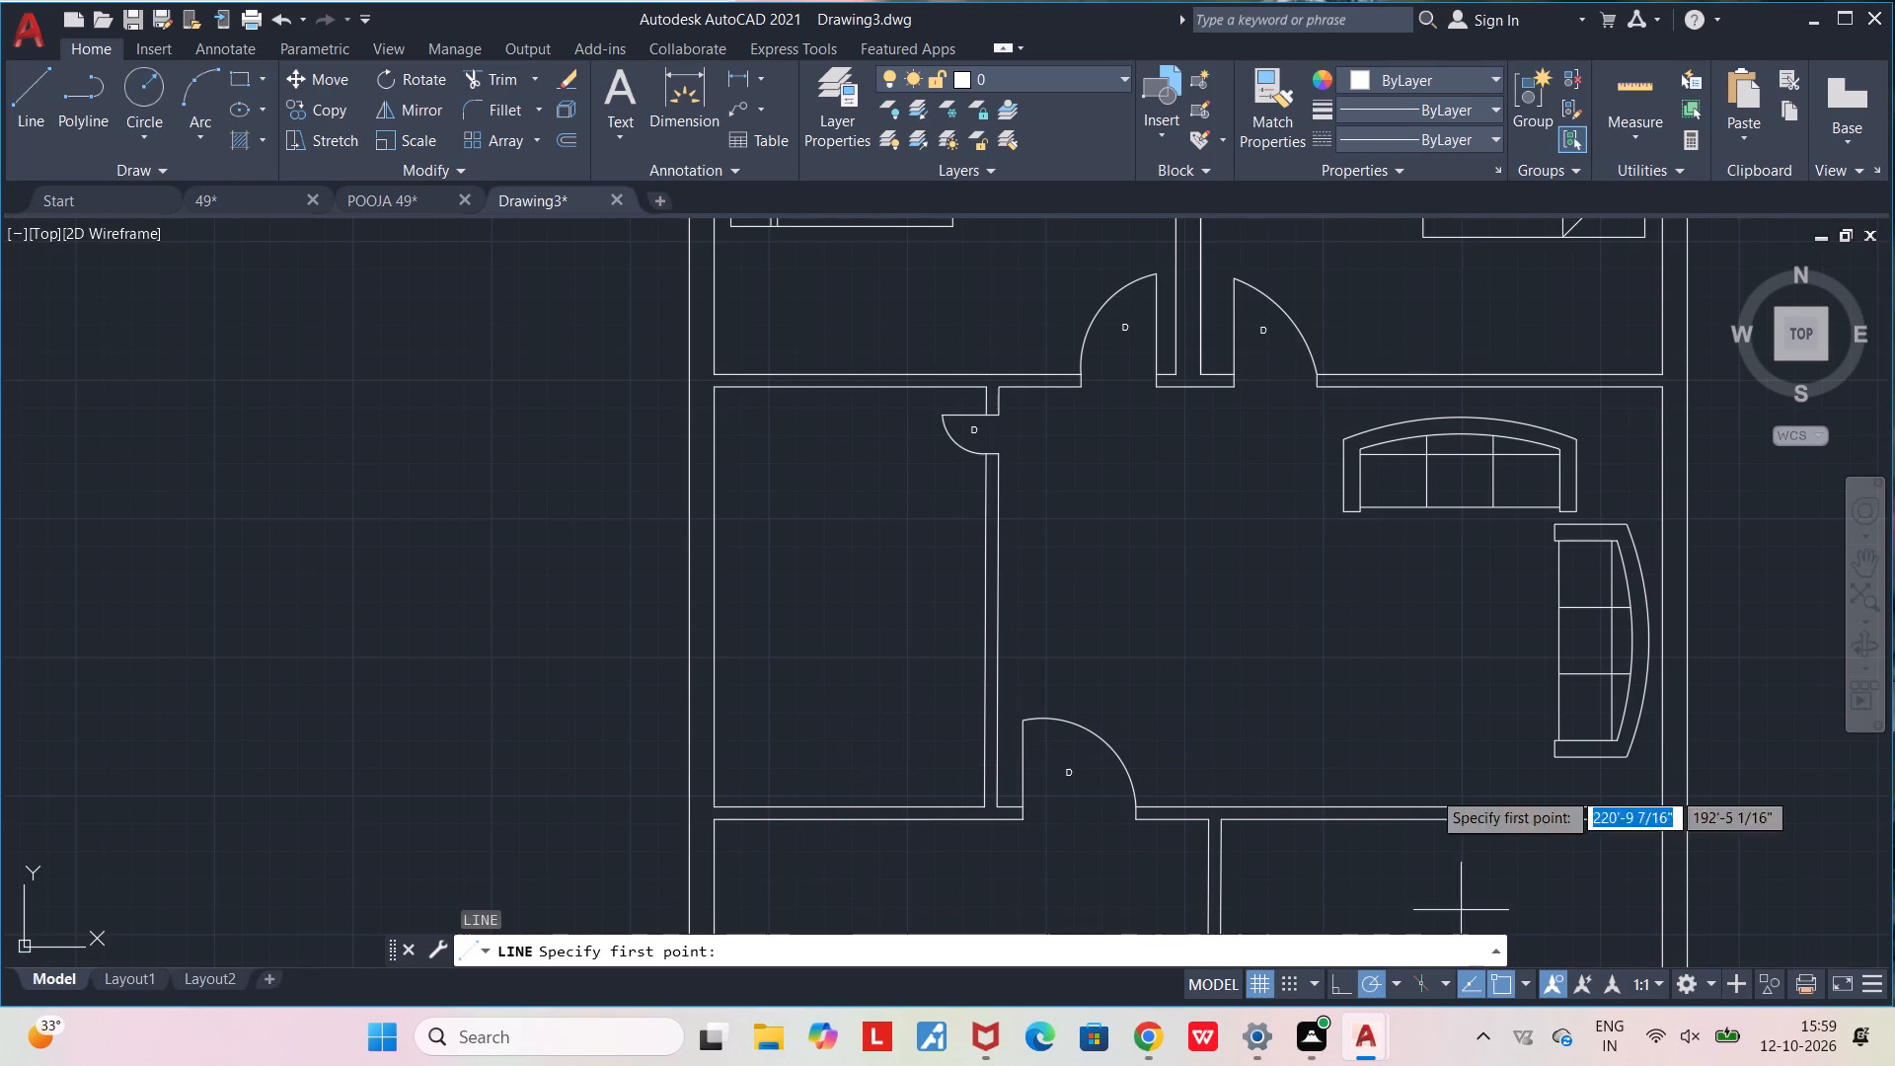
pyautogui.click(983, 718)
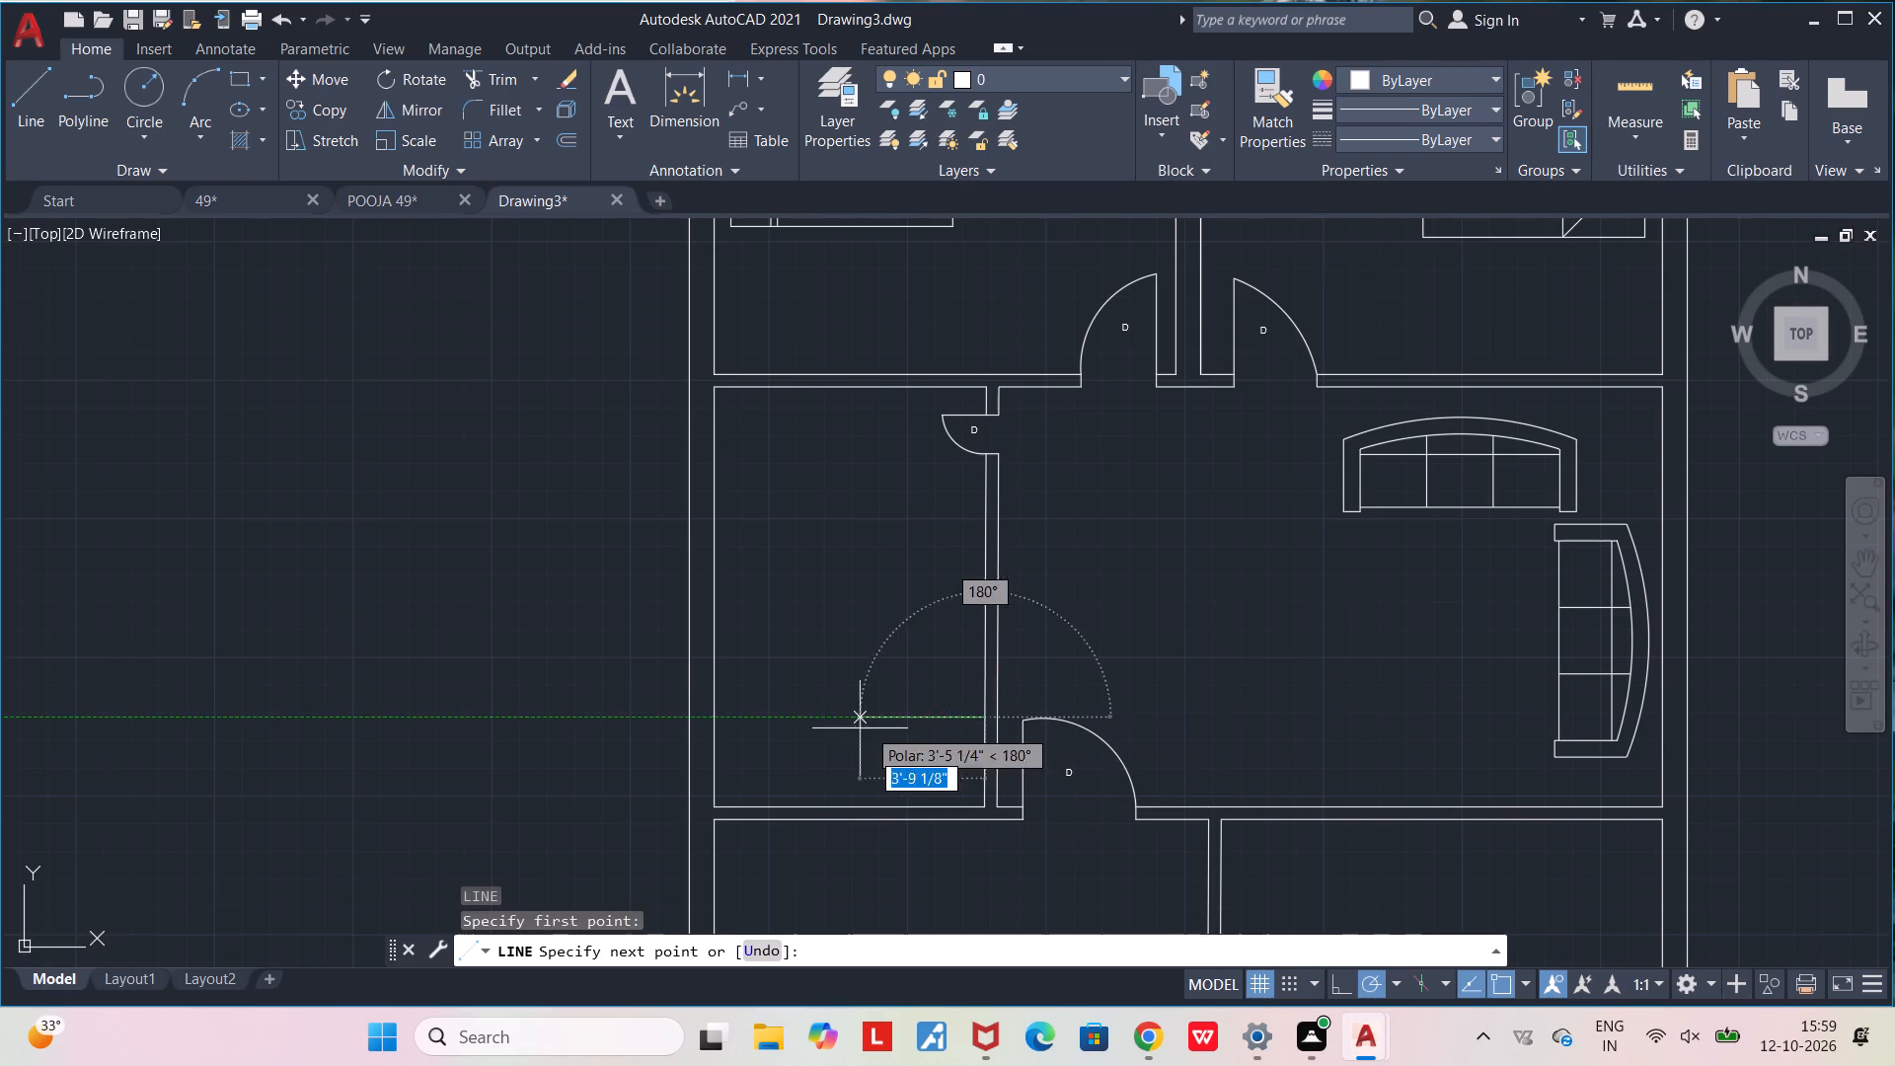
pyautogui.click(801, 714)
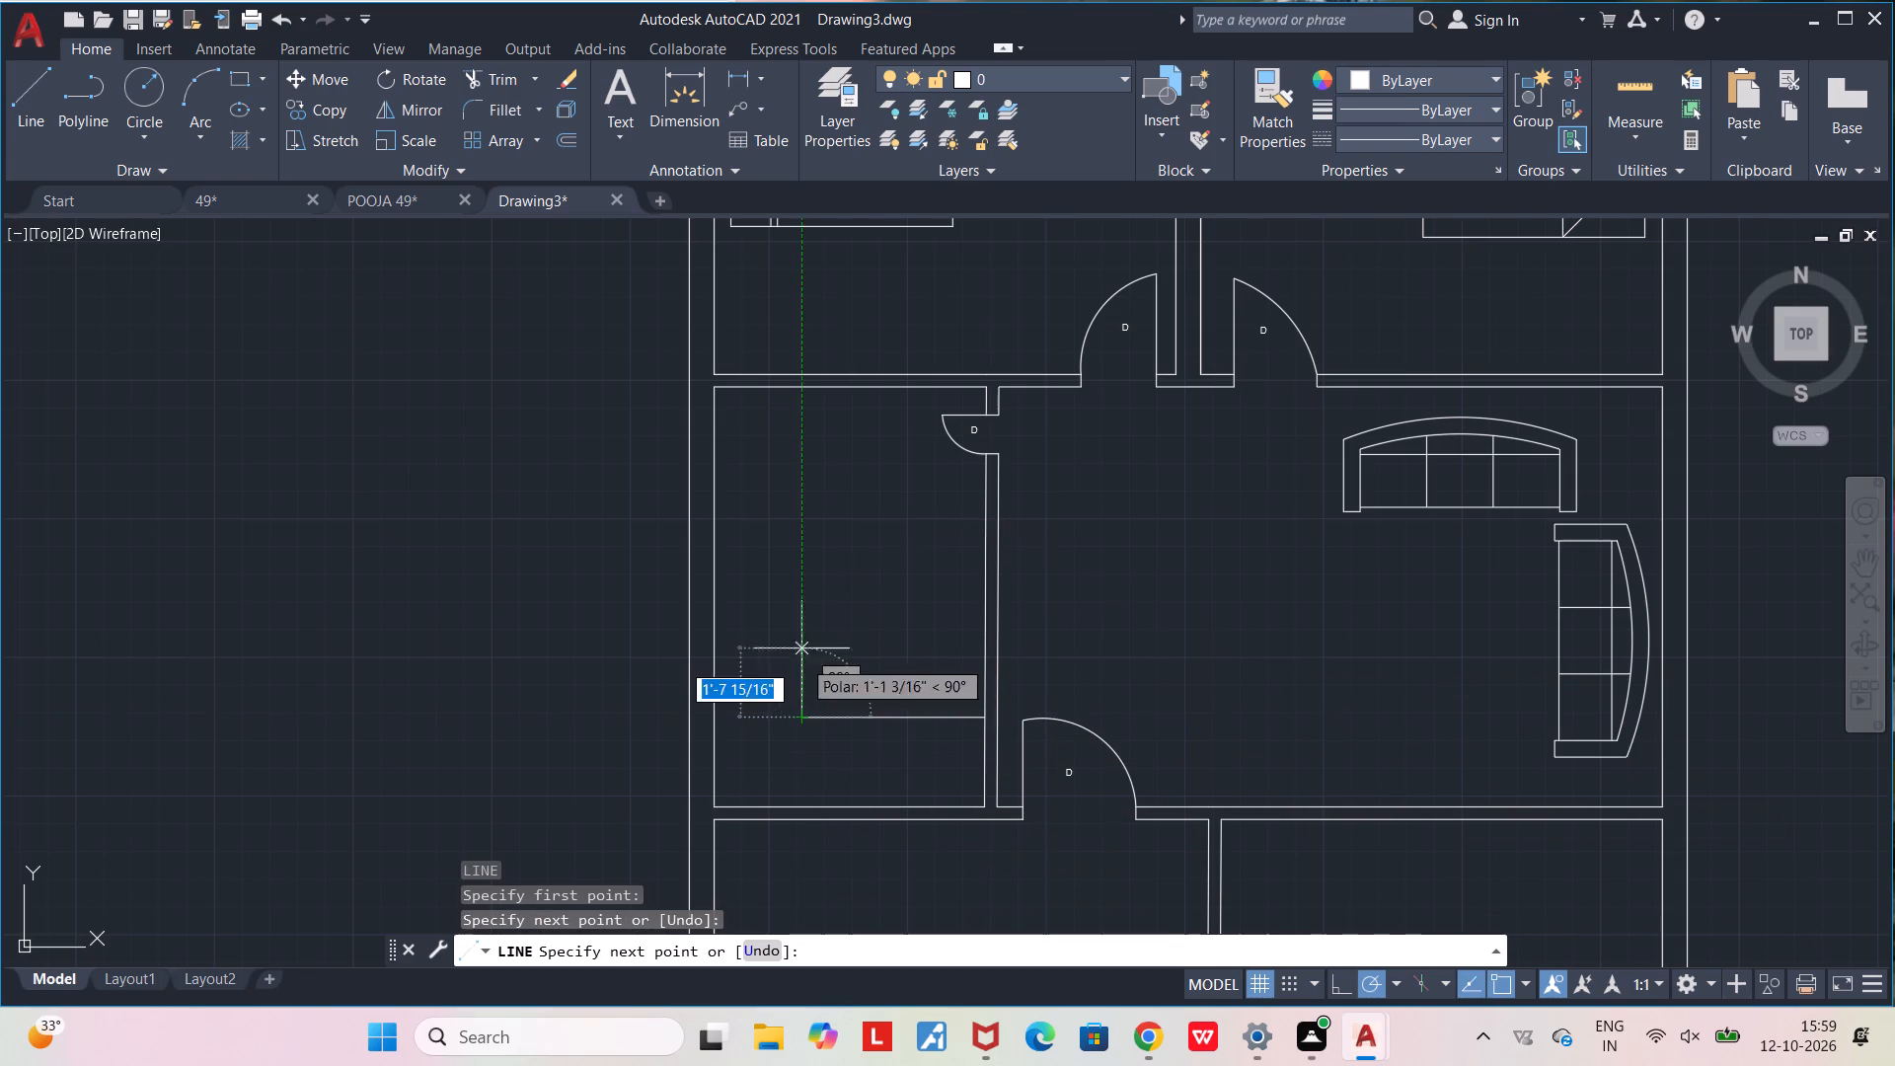
pyautogui.click(802, 389)
pyautogui.press('Escape')
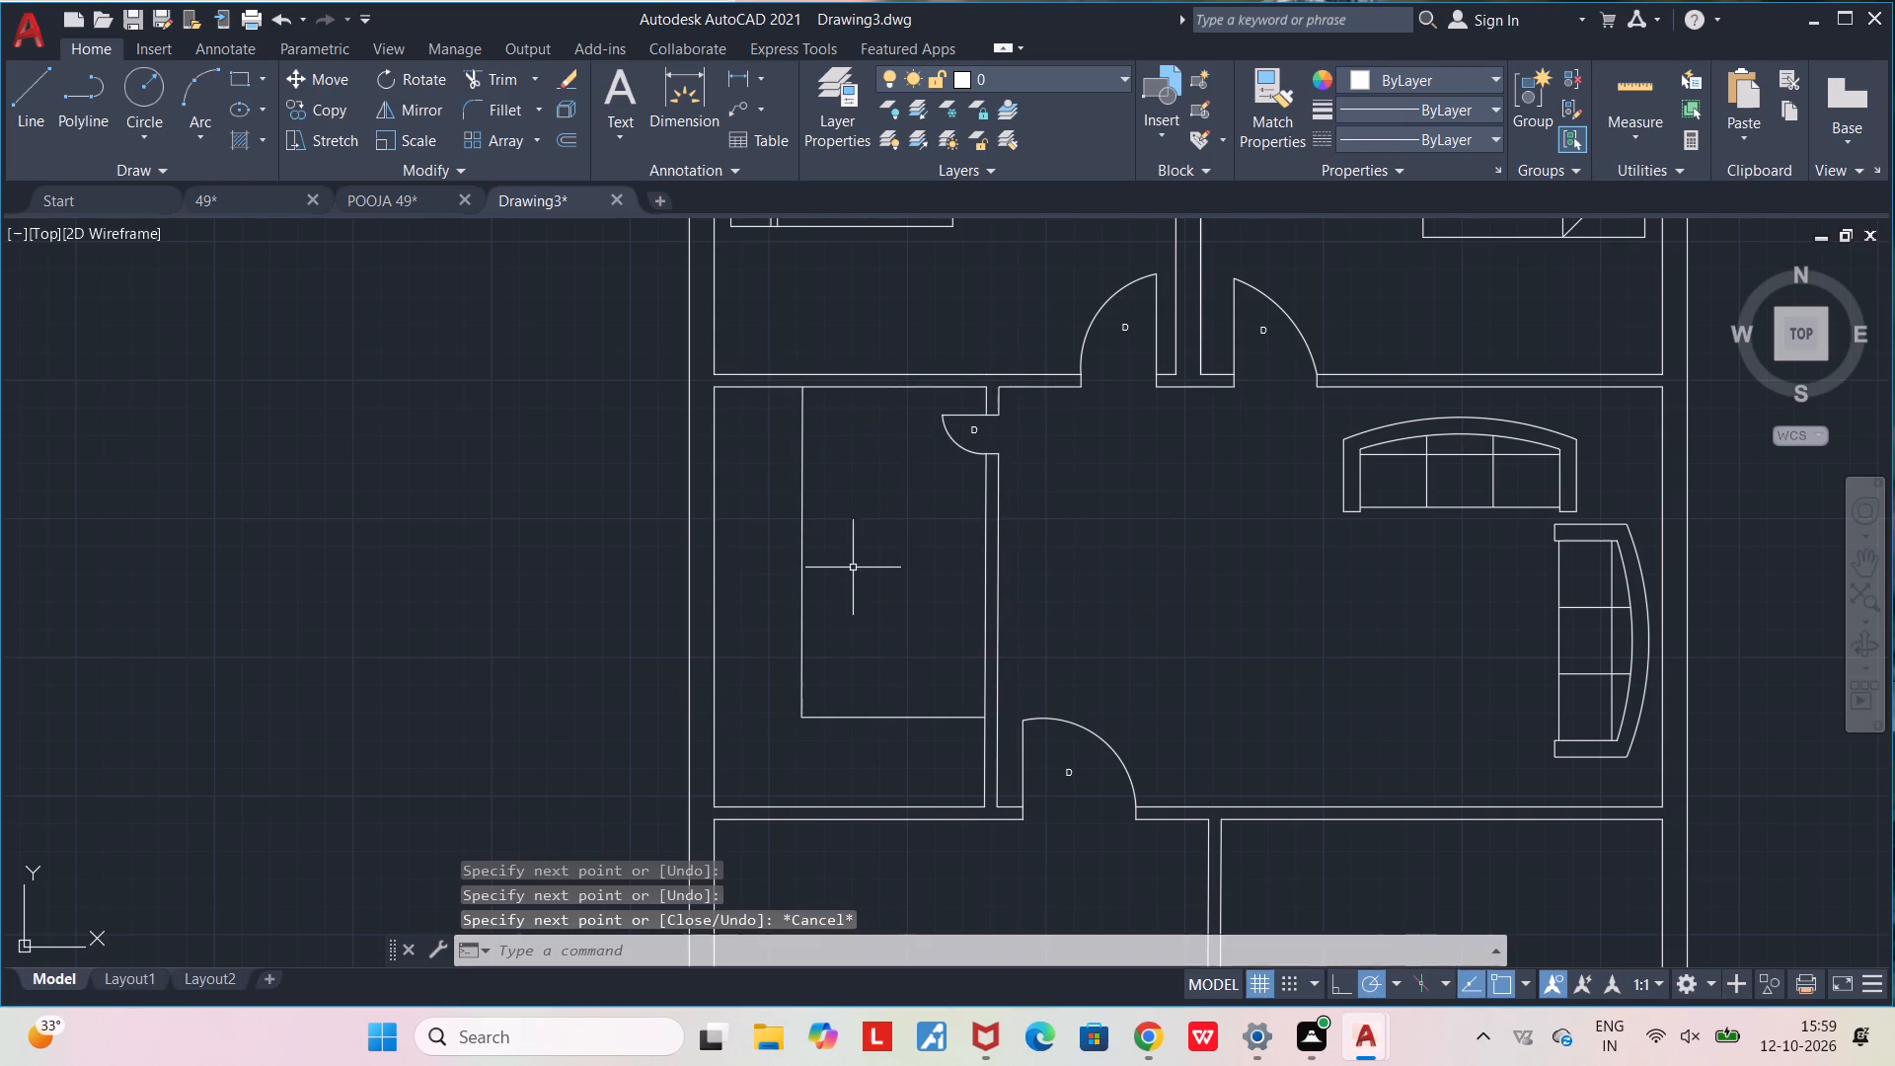
# Add a two-line text label reading KITCHEN and 8'-0"X13'-0" inside the L-shaped line in the west room.
pyautogui.scroll(2, 851, 572)
pyautogui.click(626, 75)
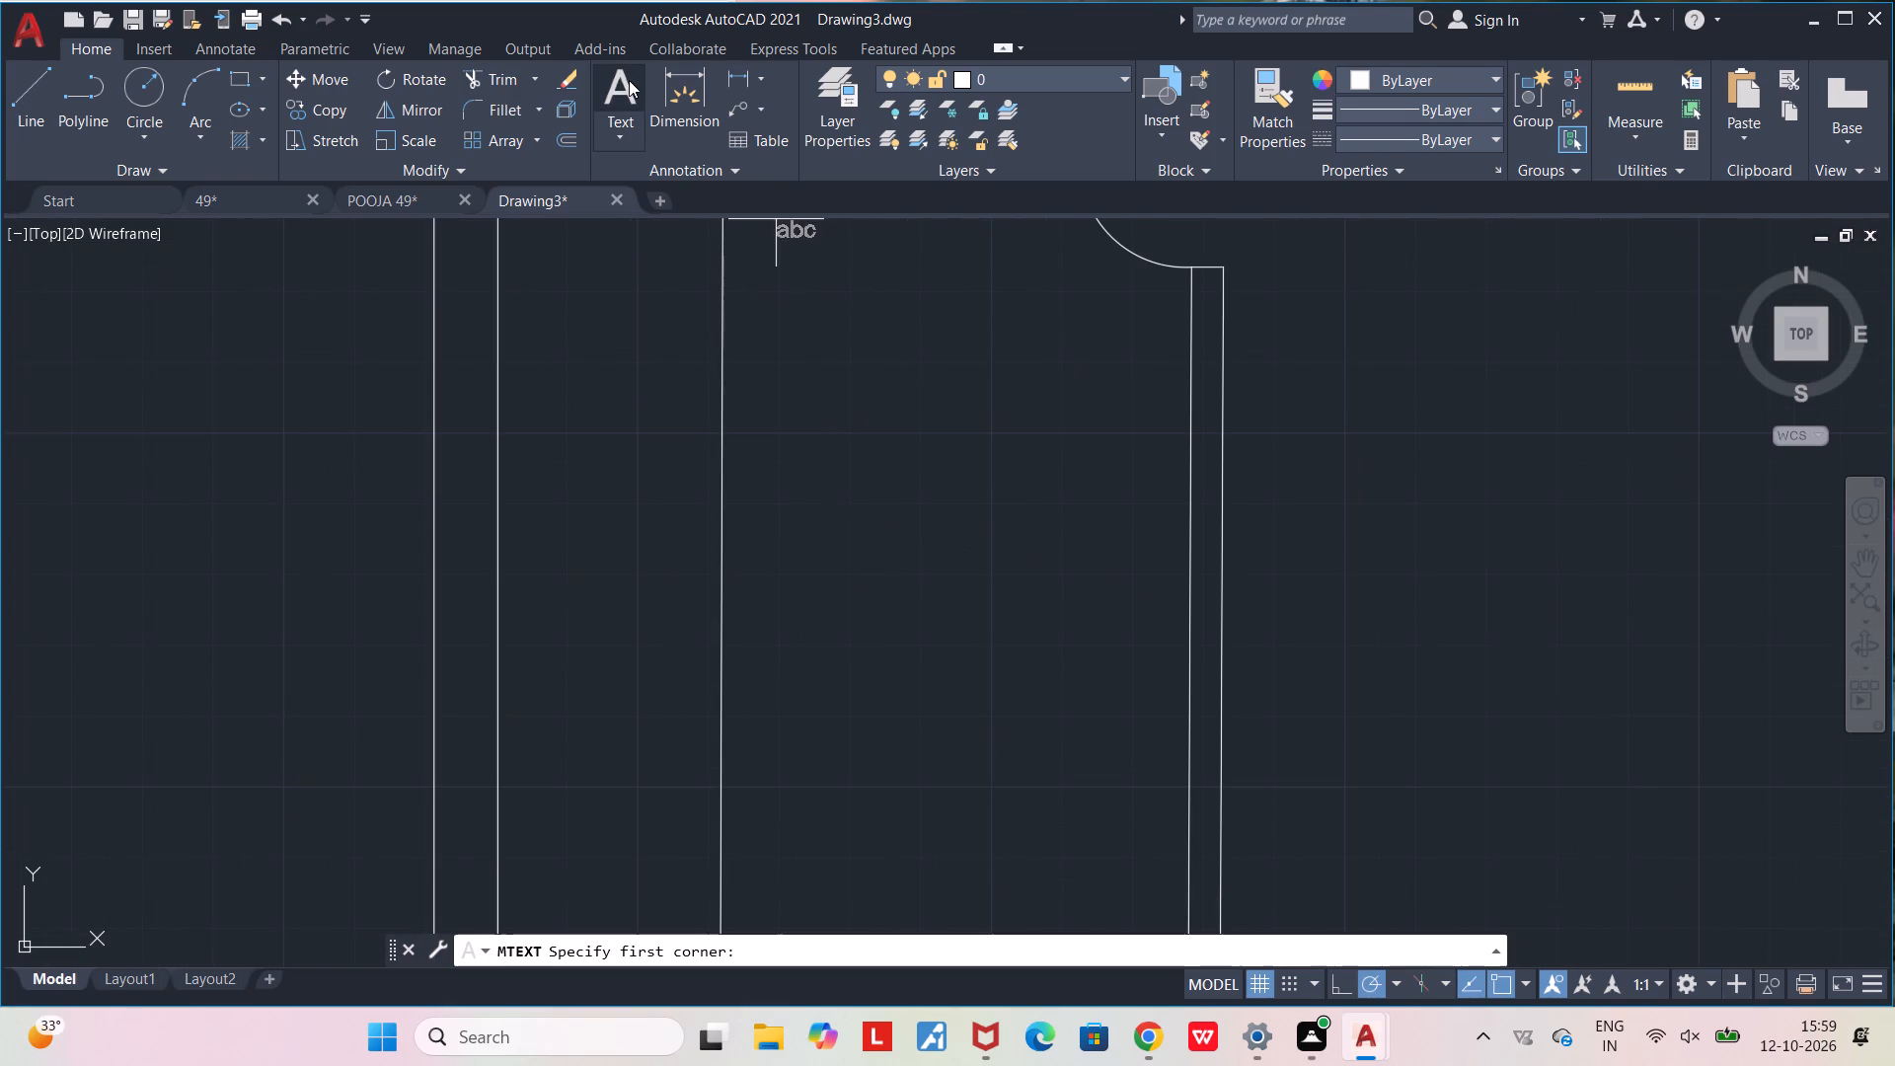
pyautogui.click(804, 455)
pyautogui.click(1065, 527)
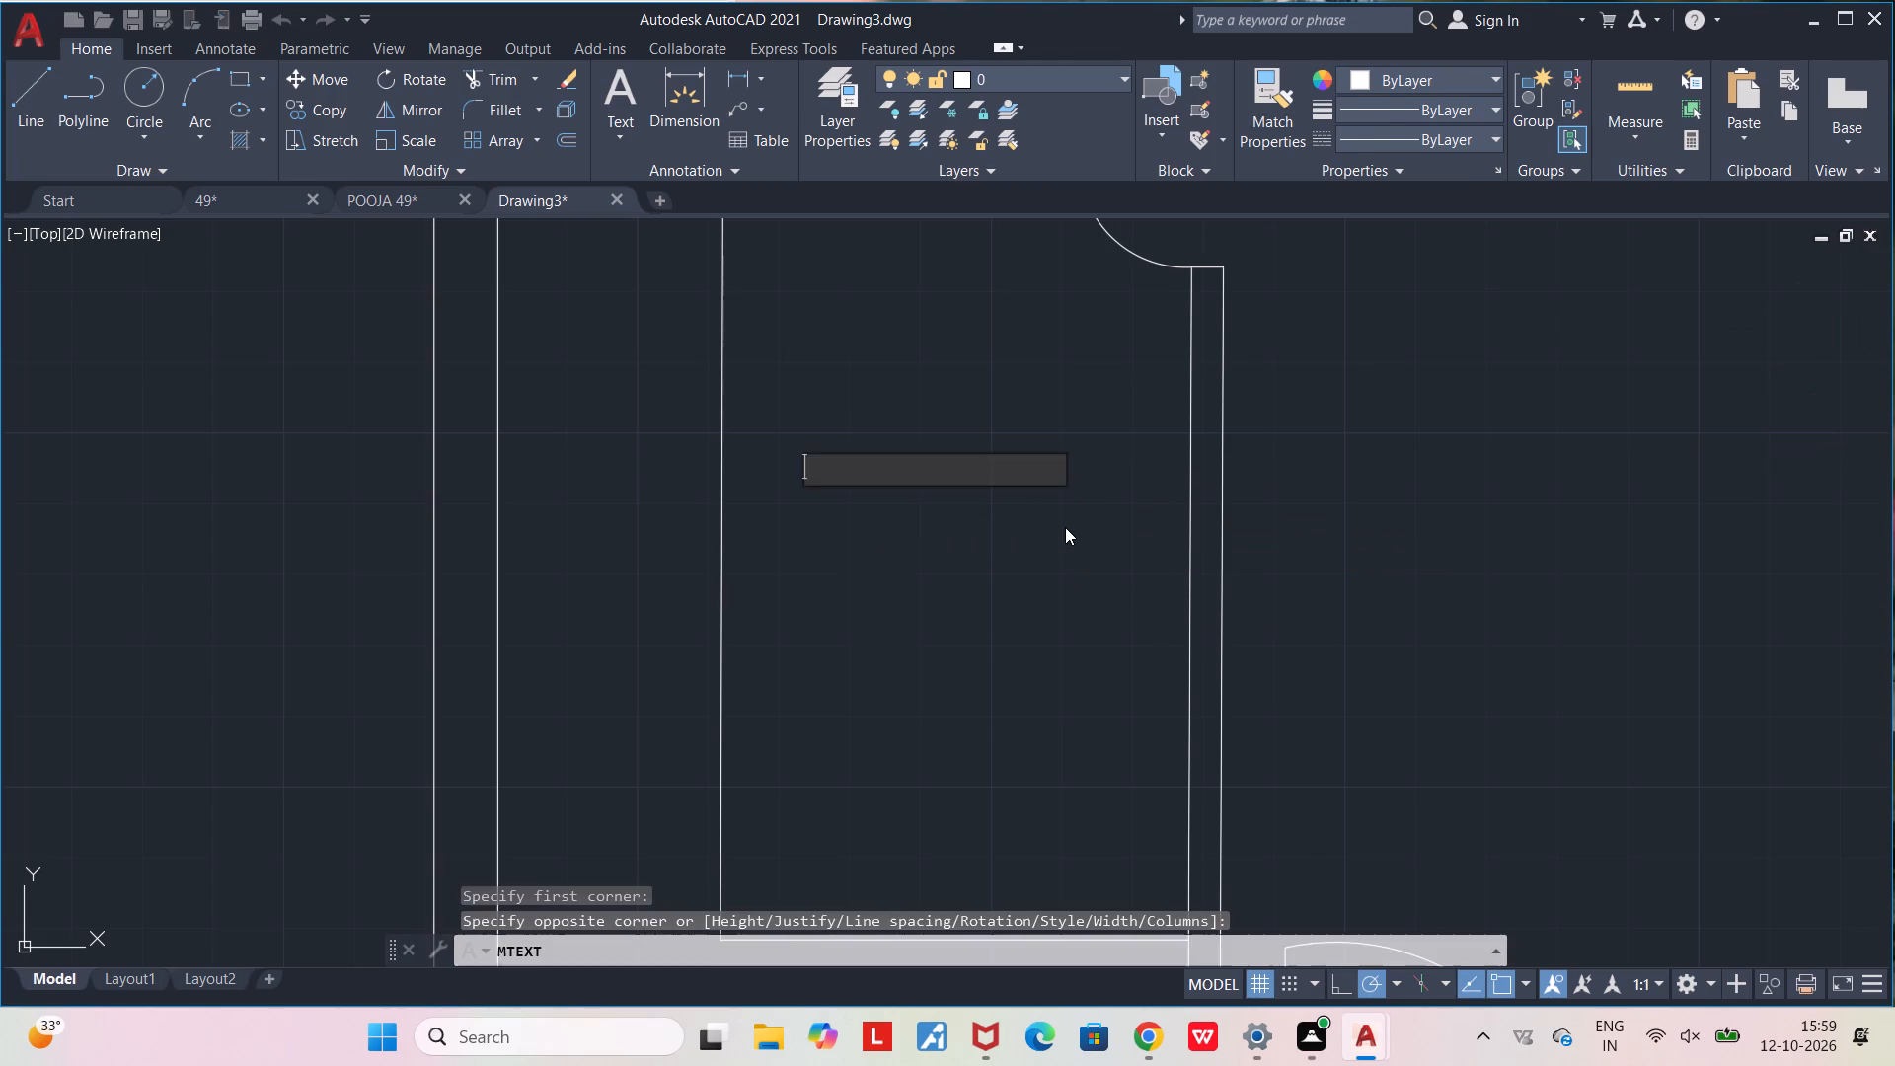
pyautogui.write('KITCHEN')
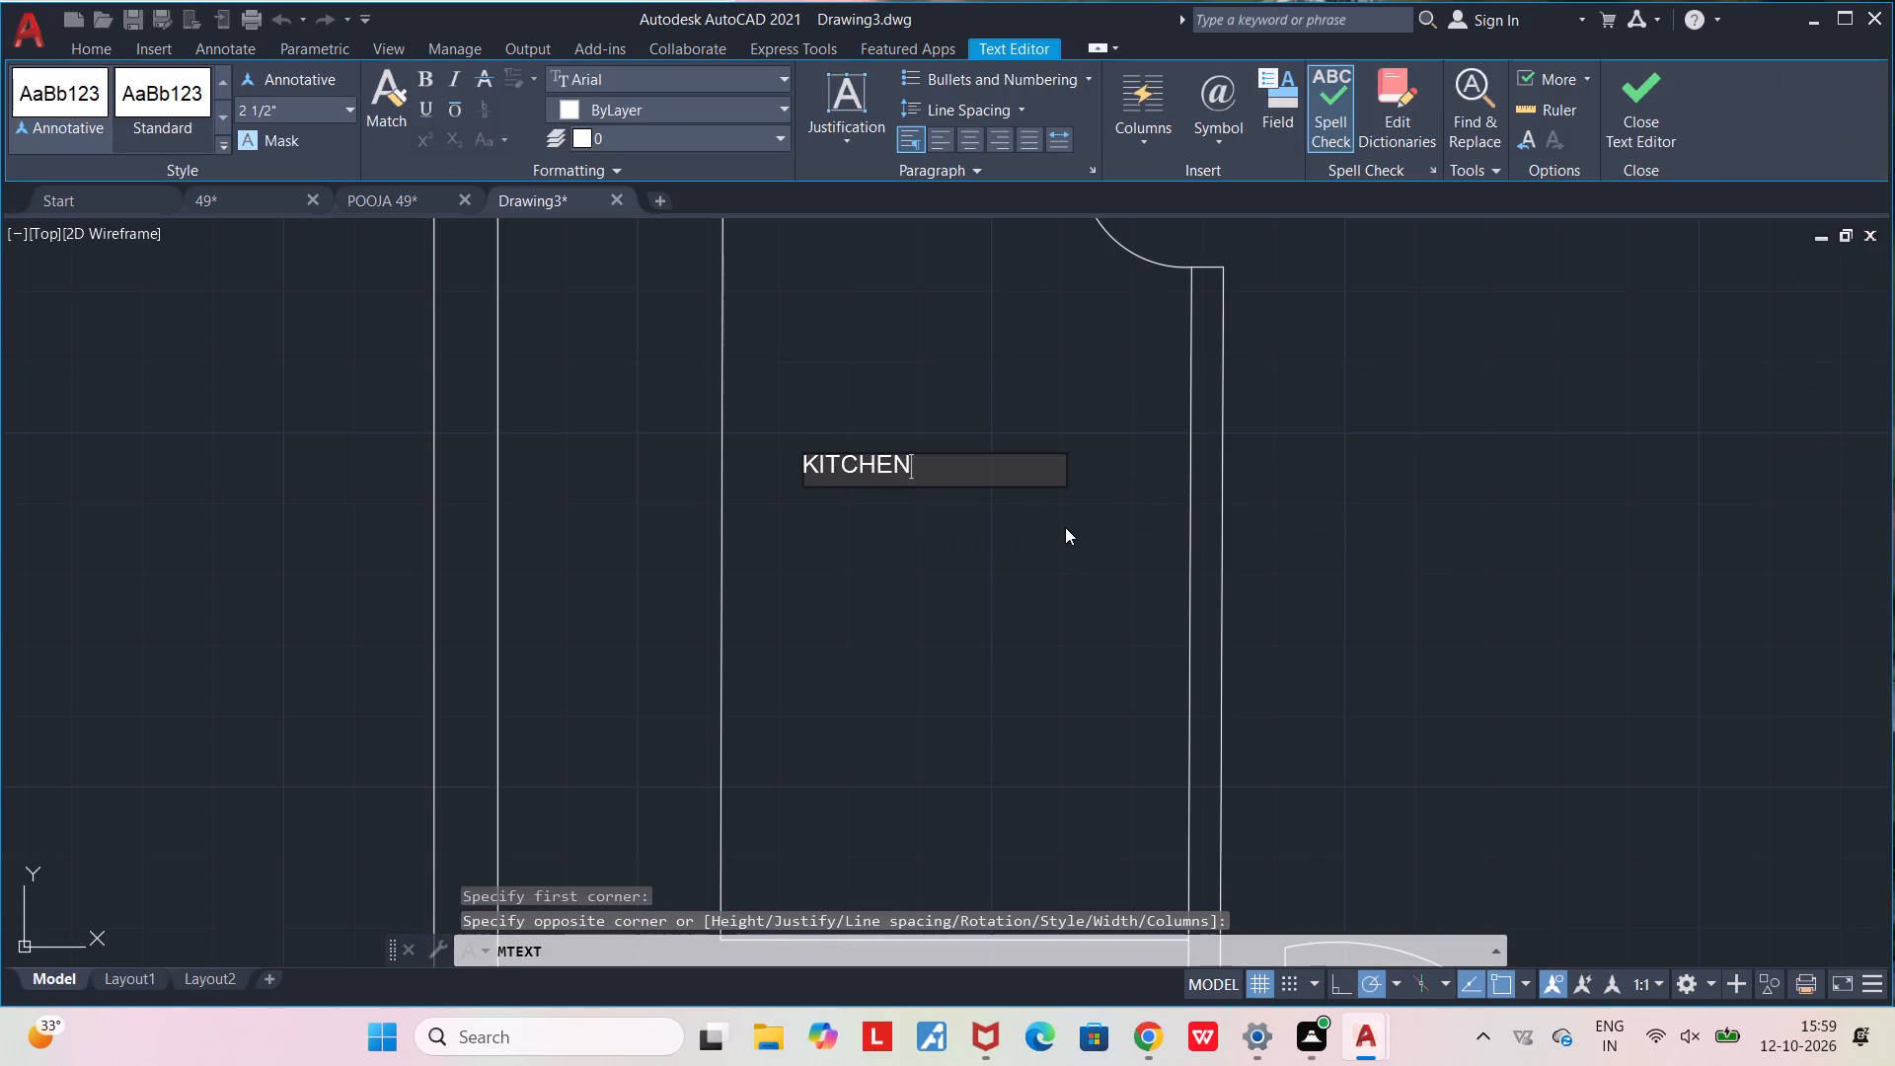
pyautogui.press('space')
pyautogui.press('Return')
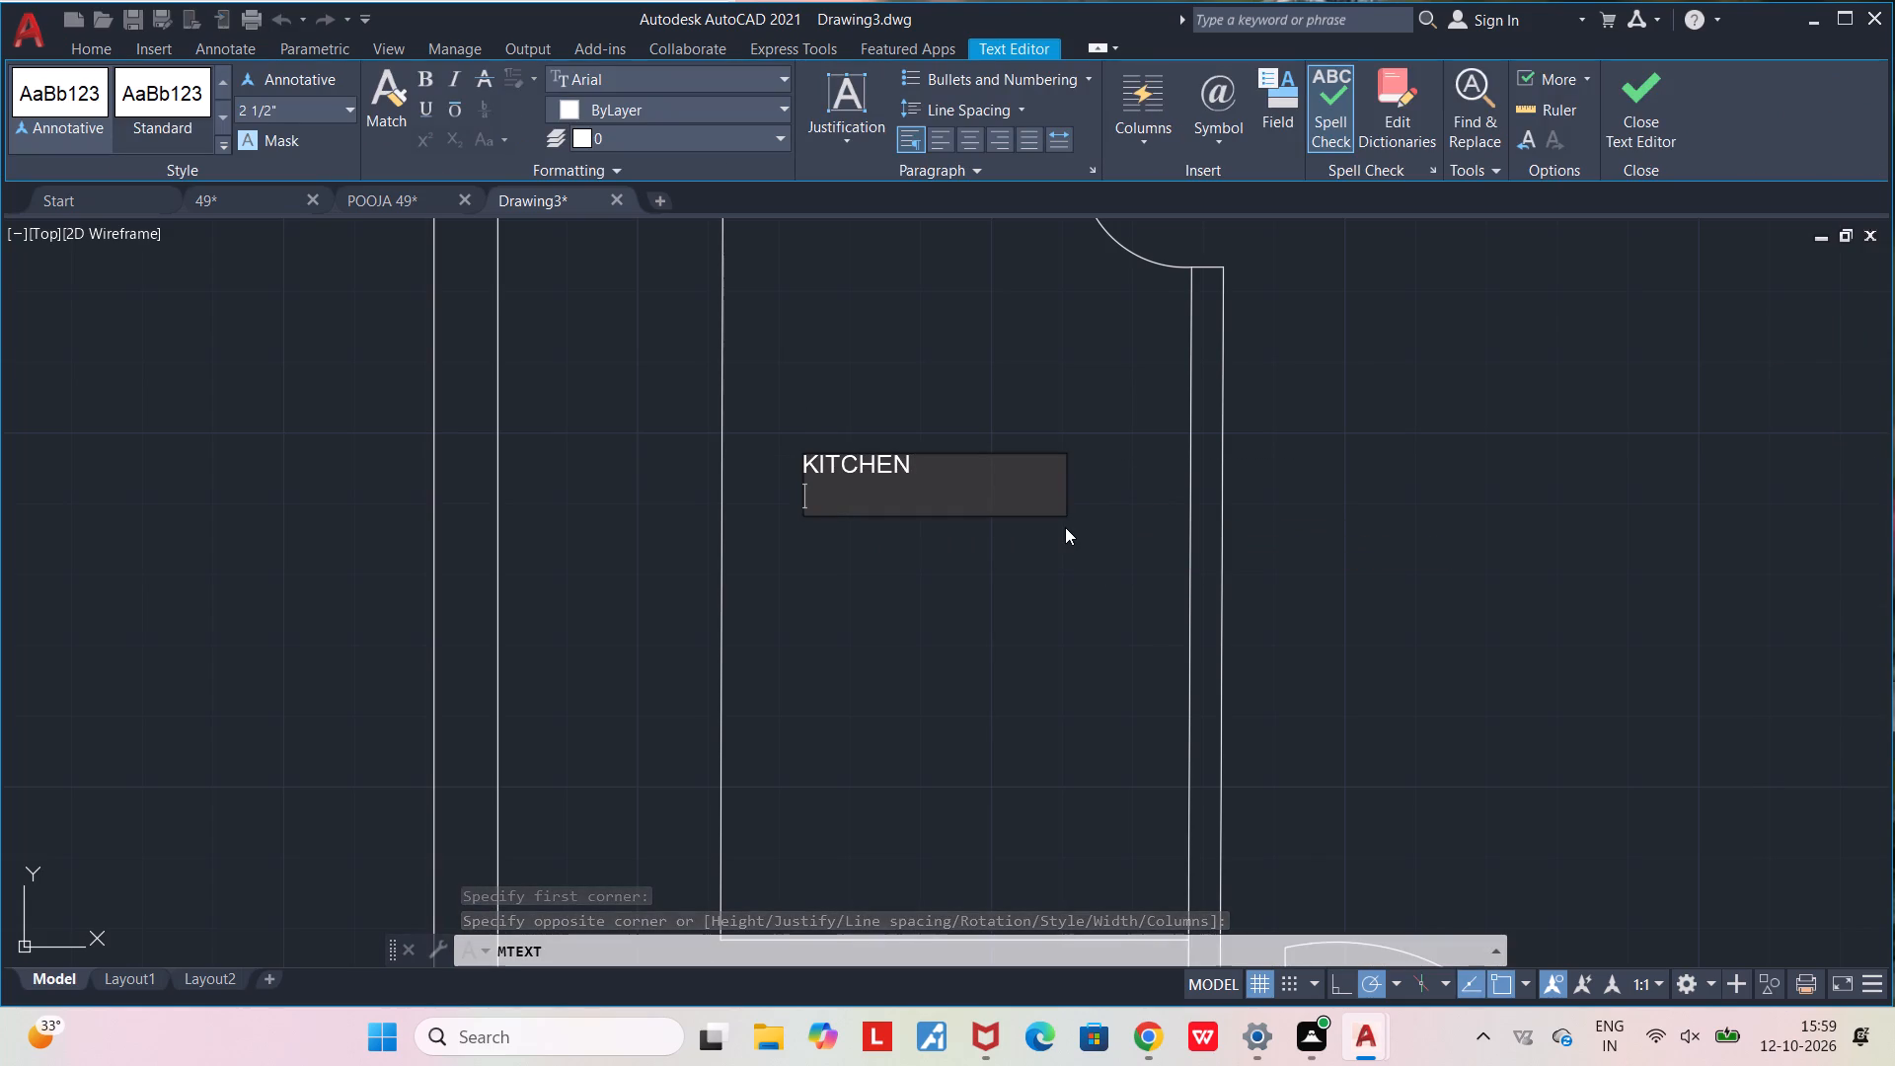
pyautogui.write("8'-")
pyautogui.write('0"')
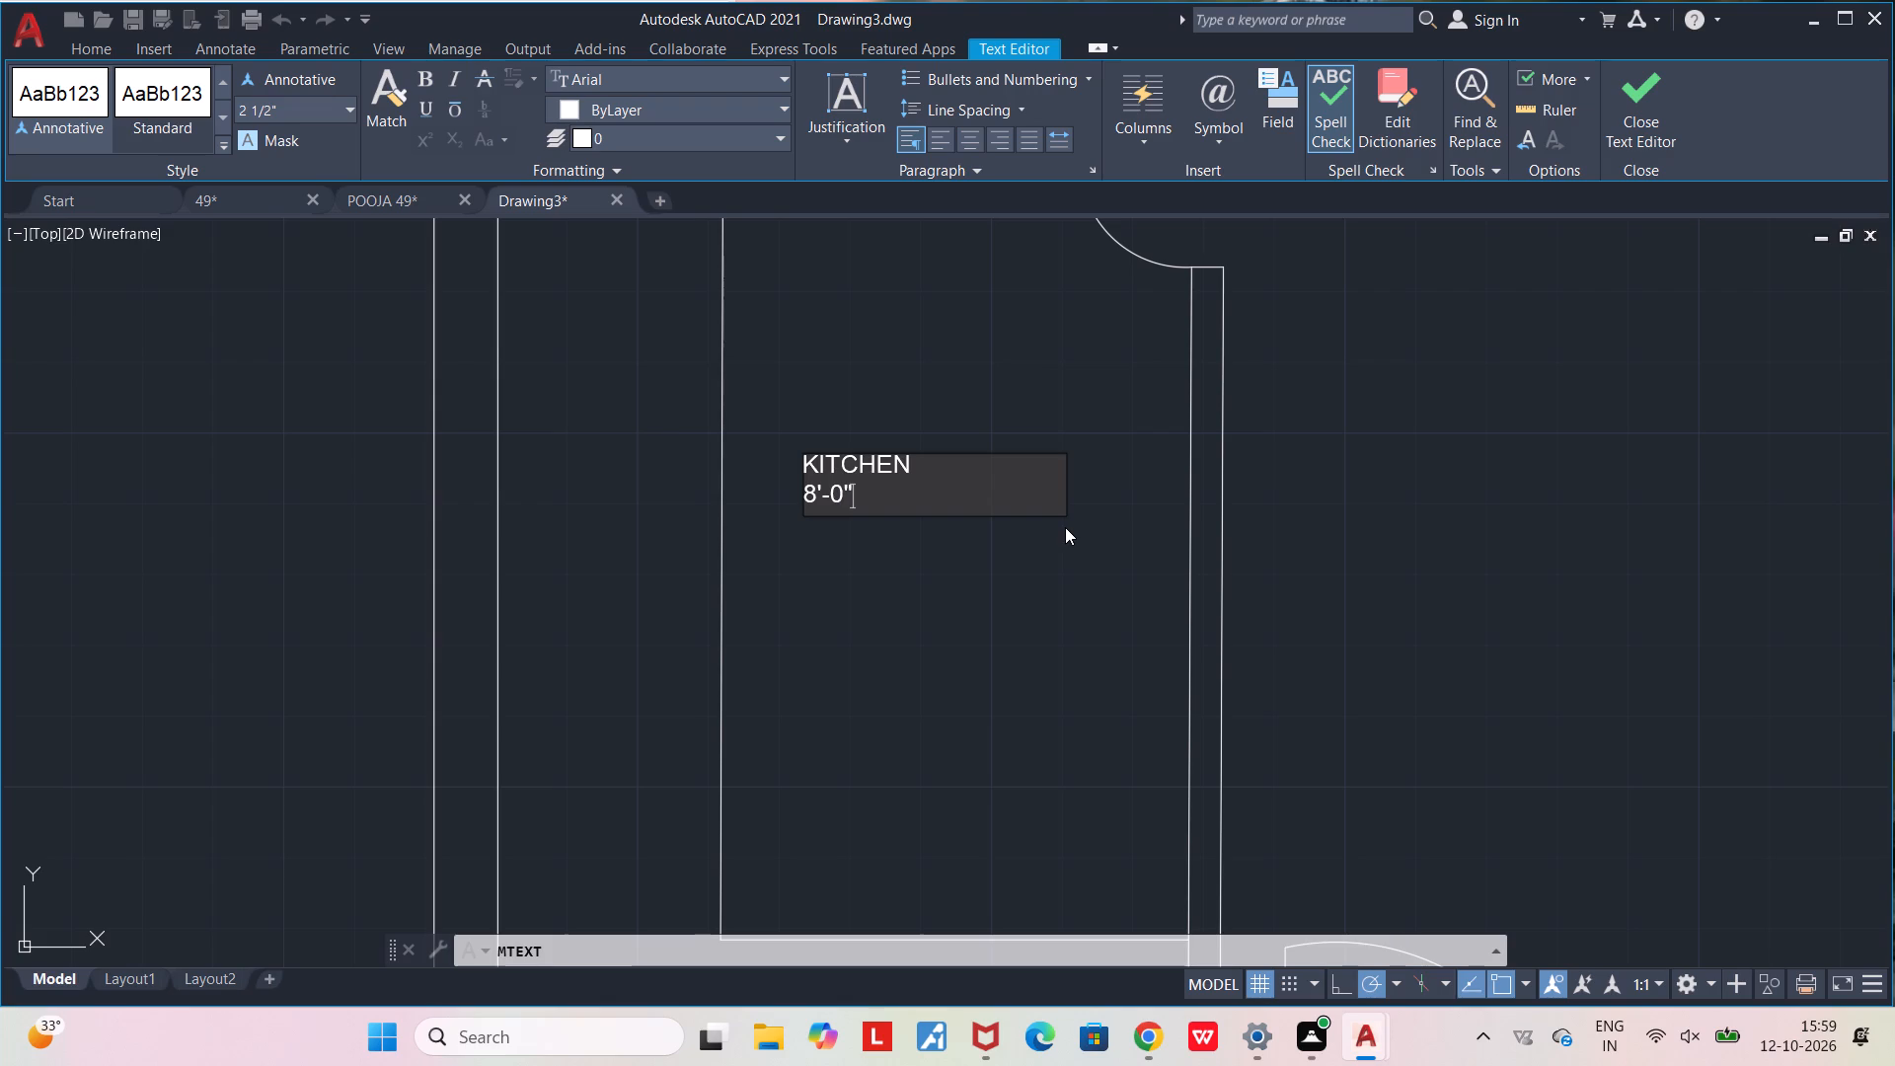
pyautogui.press('x')
pyautogui.write('13\'-0"')
pyautogui.click(974, 669)
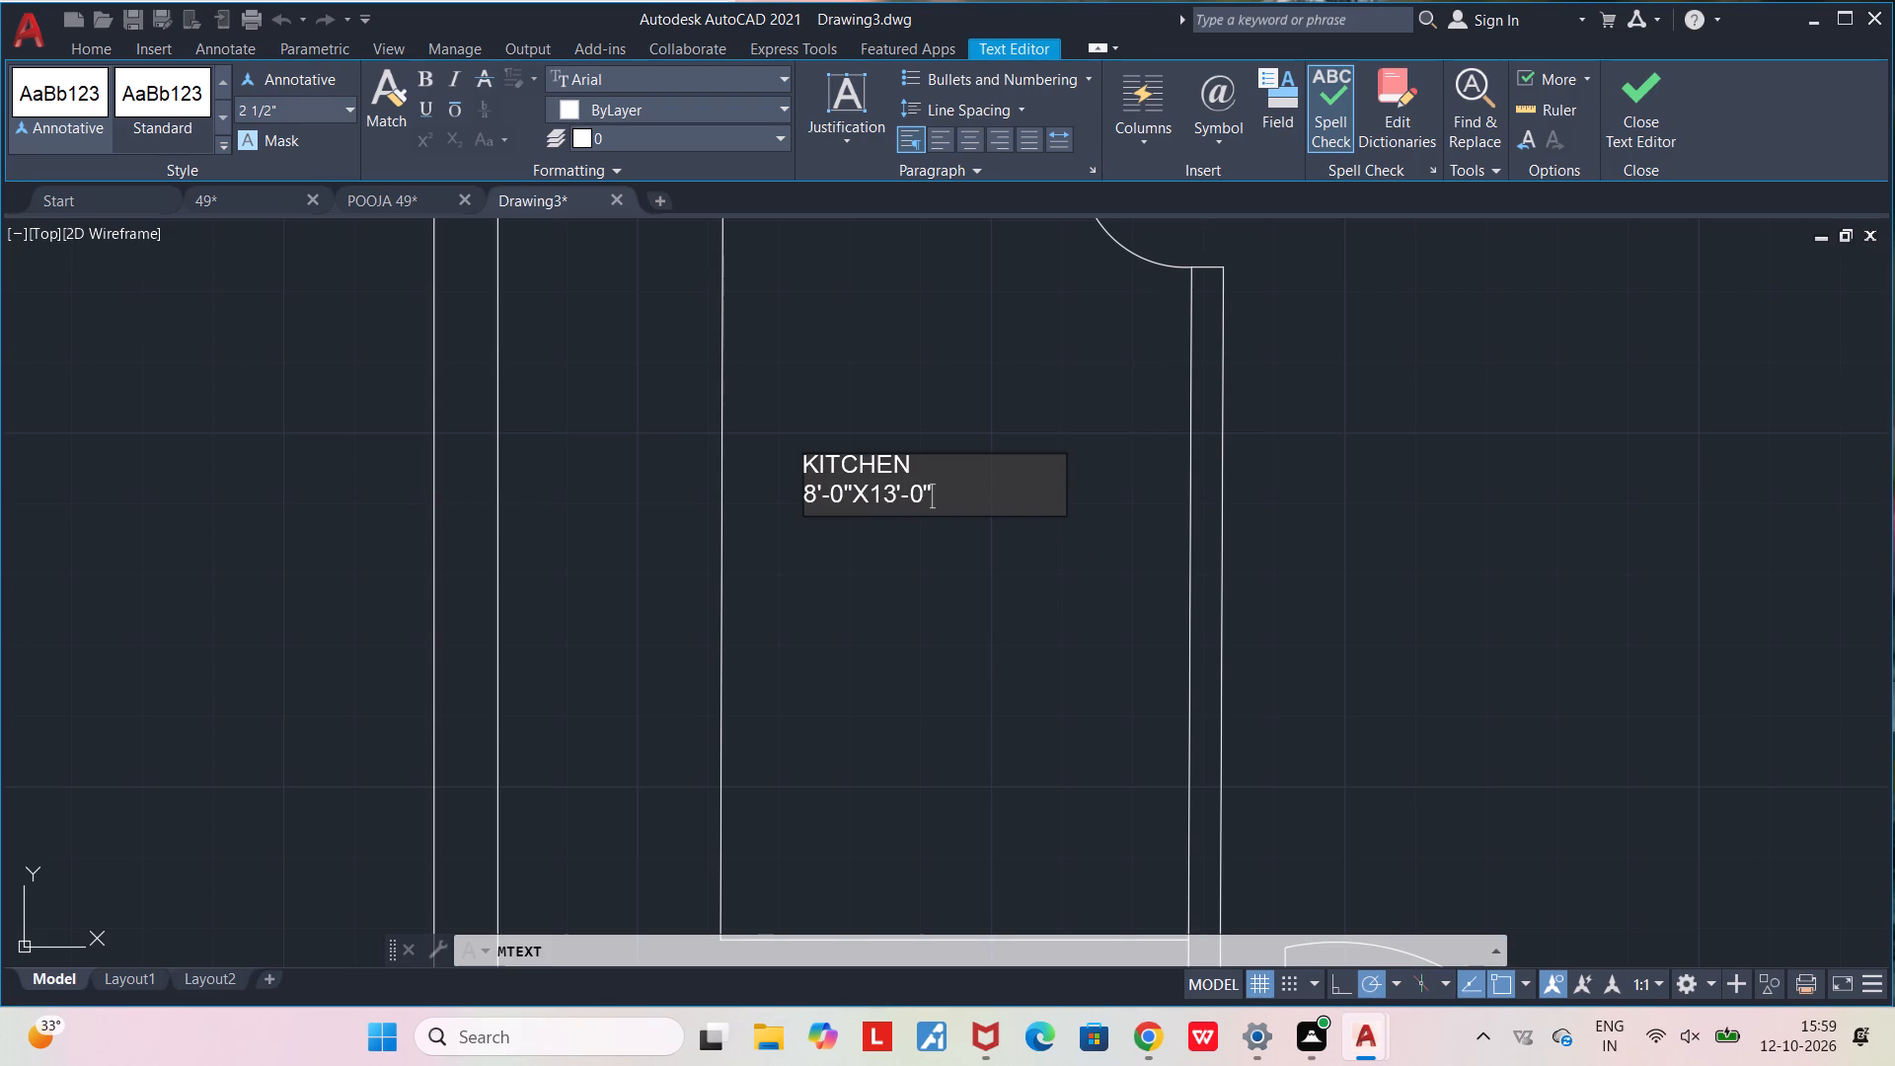
# Draw a line in the southwest room running east from its west wall, then about 10'-5" north past the room's north wall.
pyautogui.scroll(-3, 1024, 531)
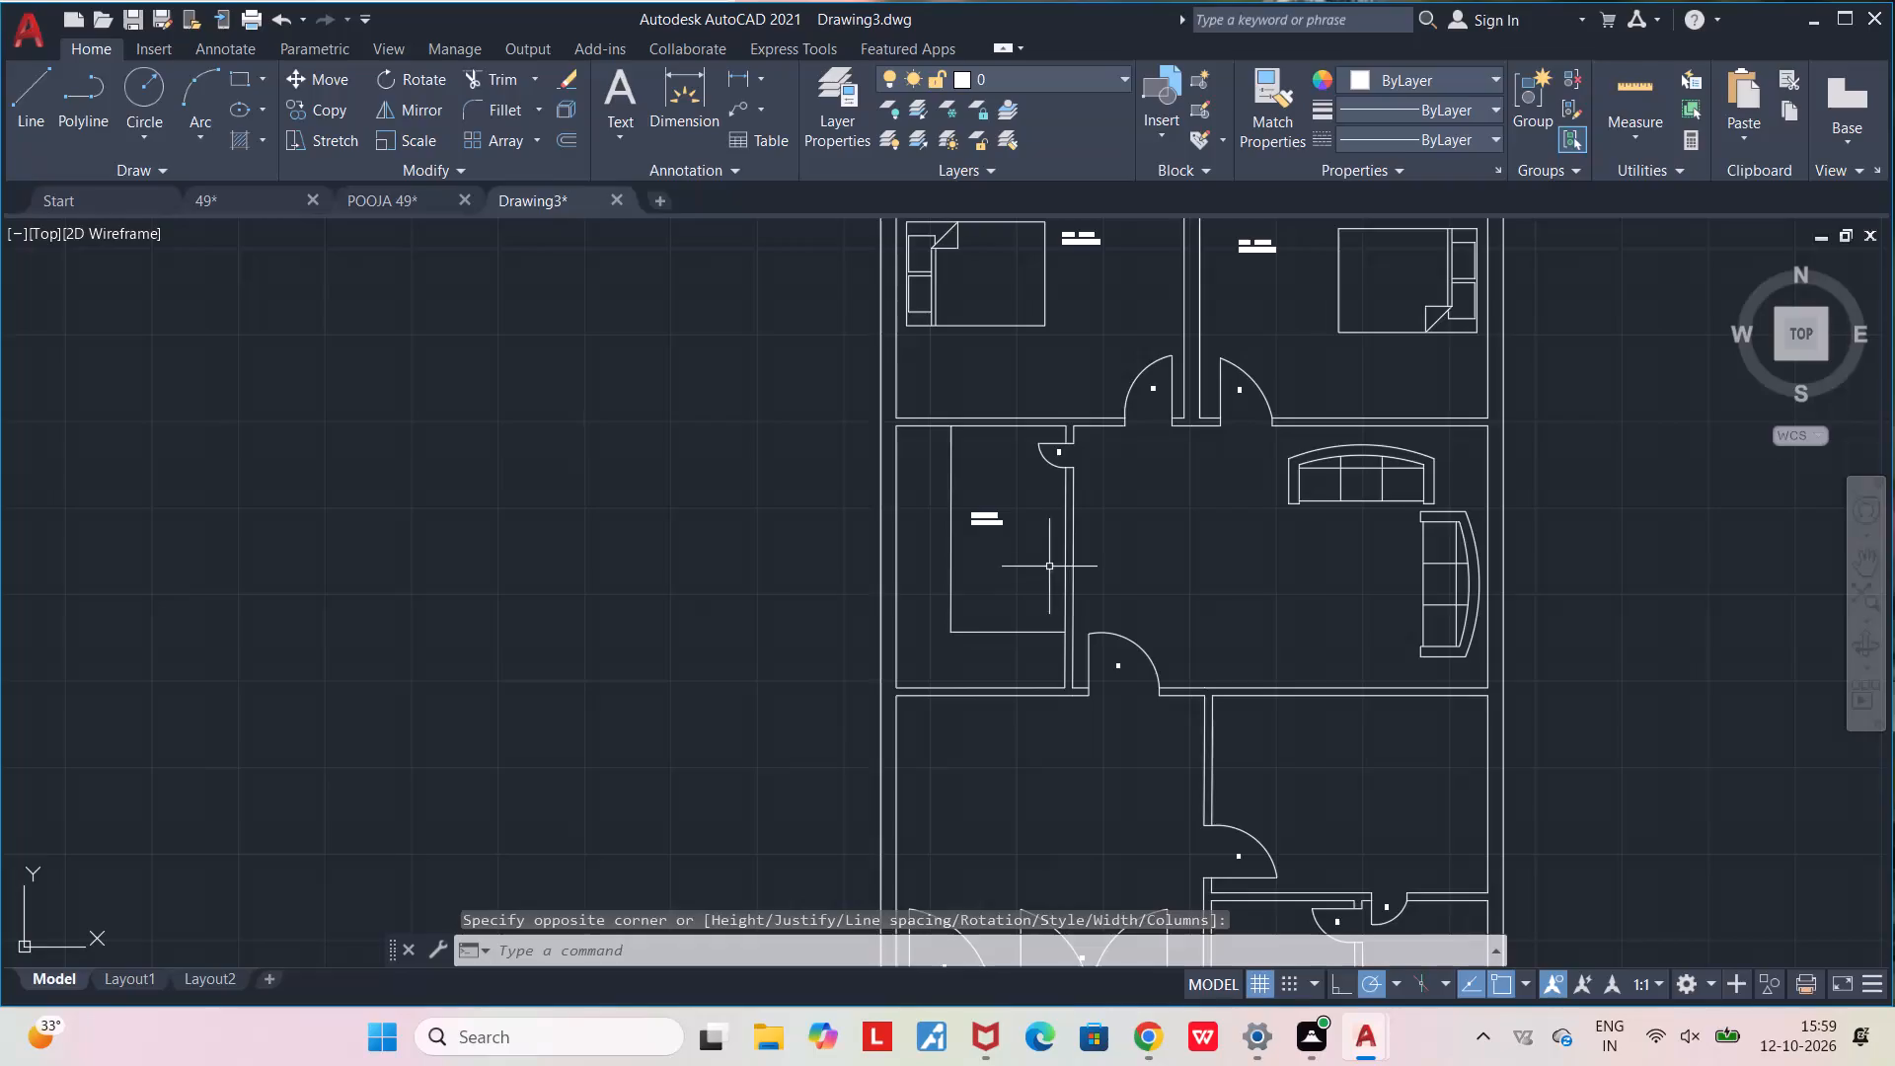
pyautogui.moveTo(1000, 707); pyautogui.dragTo(973, 539, button='middle')
pyautogui.scroll(-1, 973, 539)
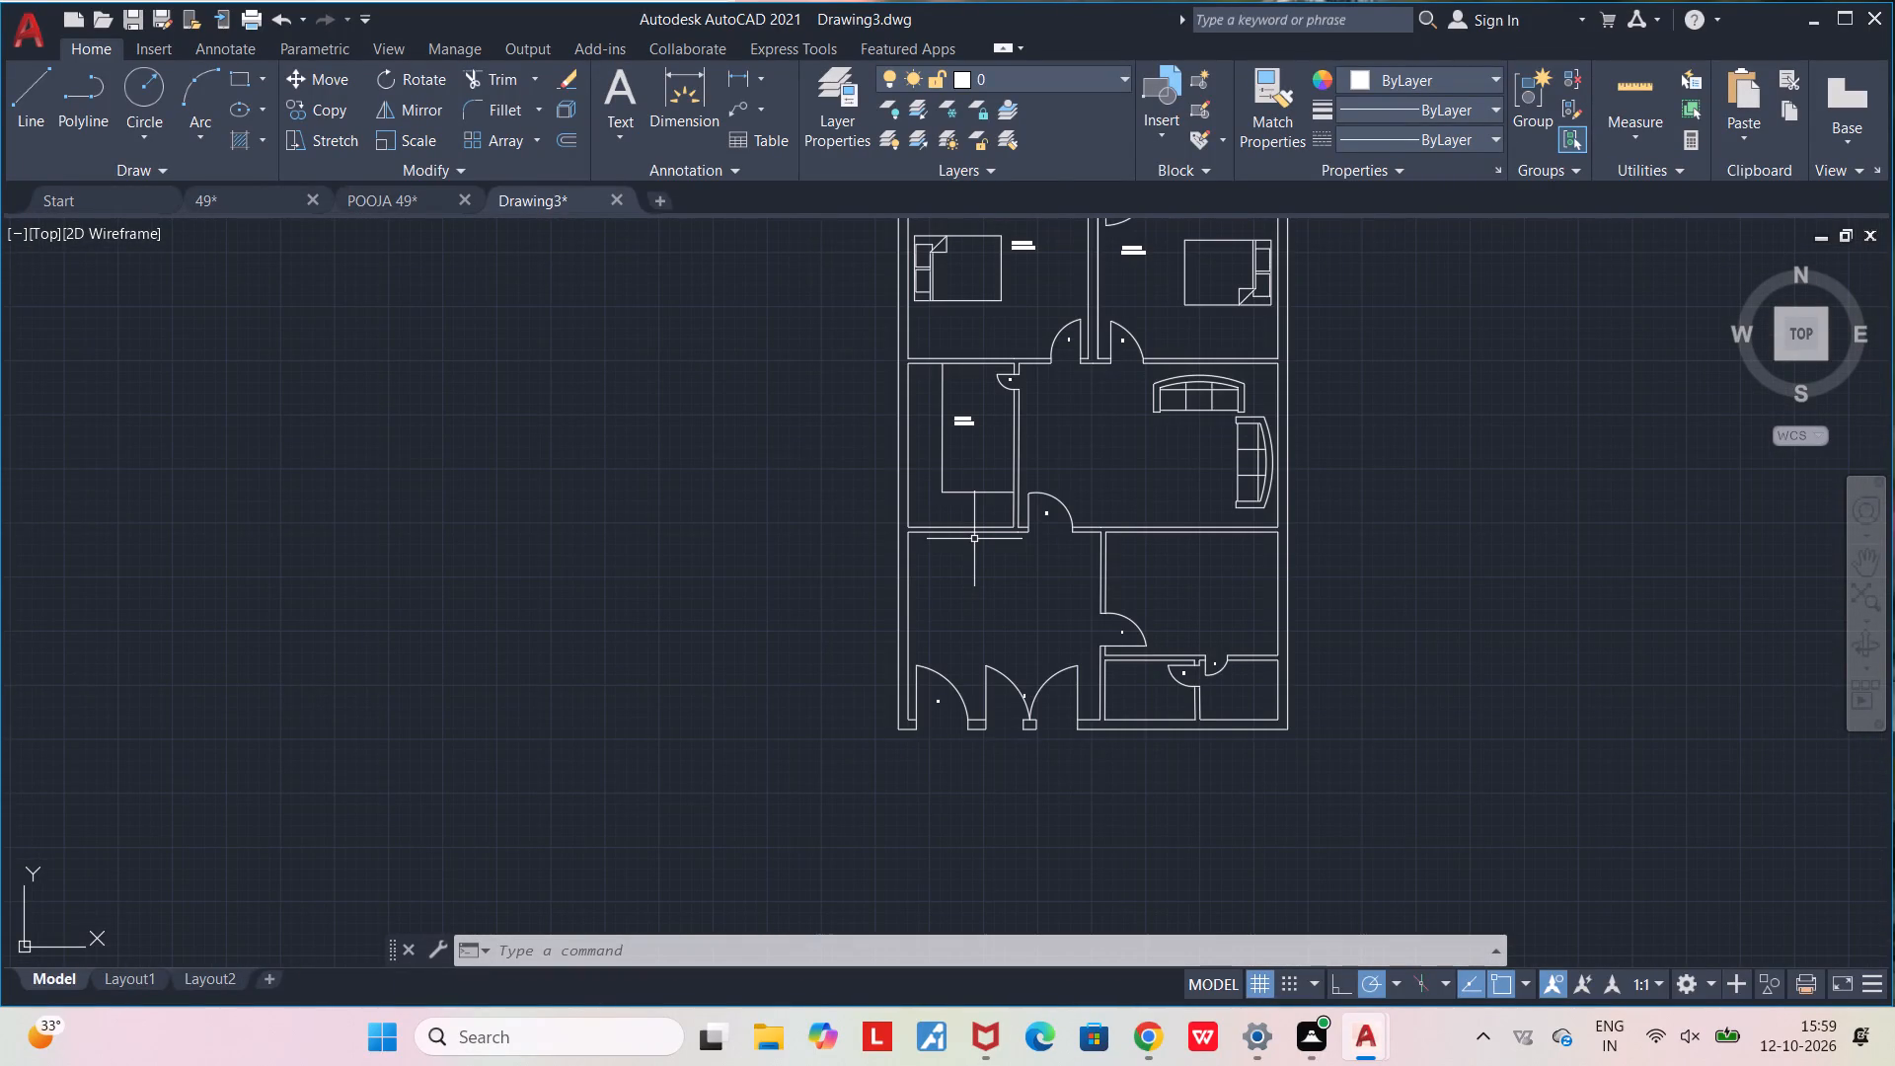
pyautogui.scroll(1, 974, 539)
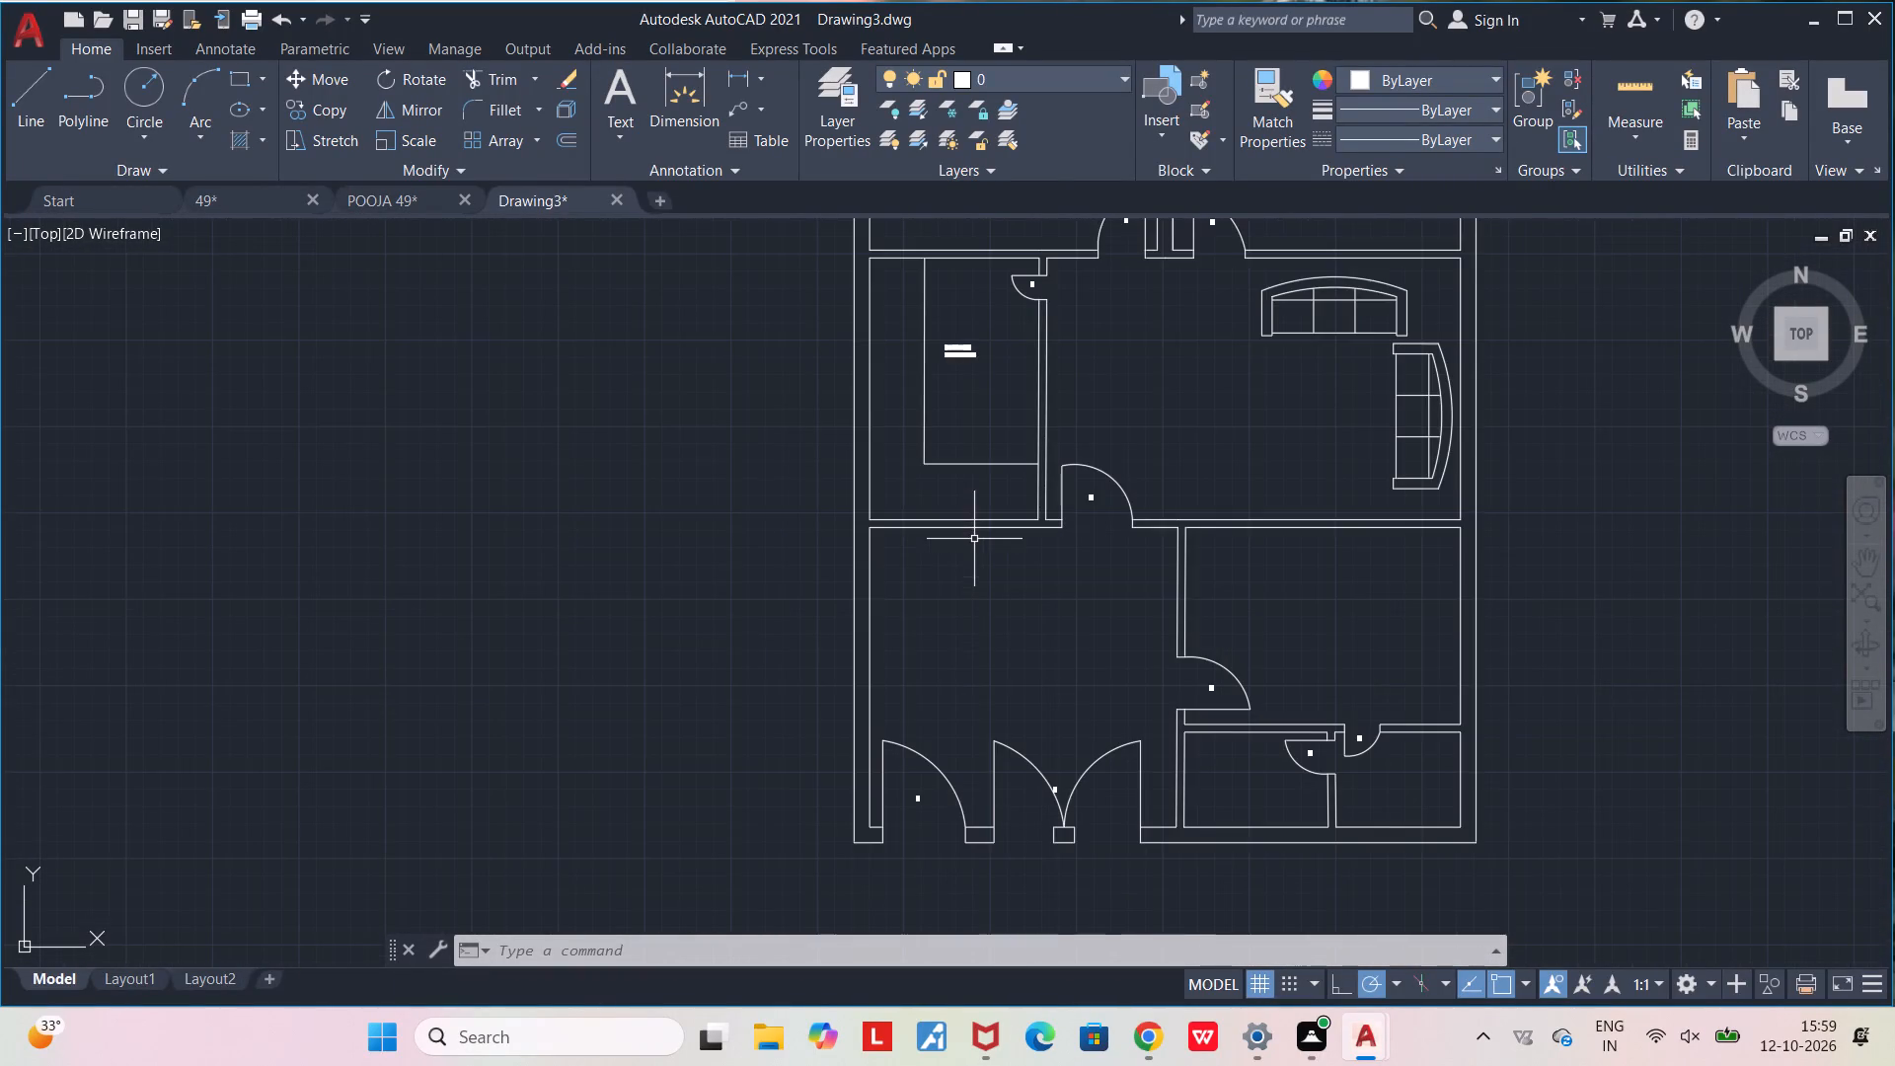
pyautogui.scroll(1, 954, 696)
pyautogui.moveTo(951, 695); pyautogui.dragTo(857, 676, button='middle')
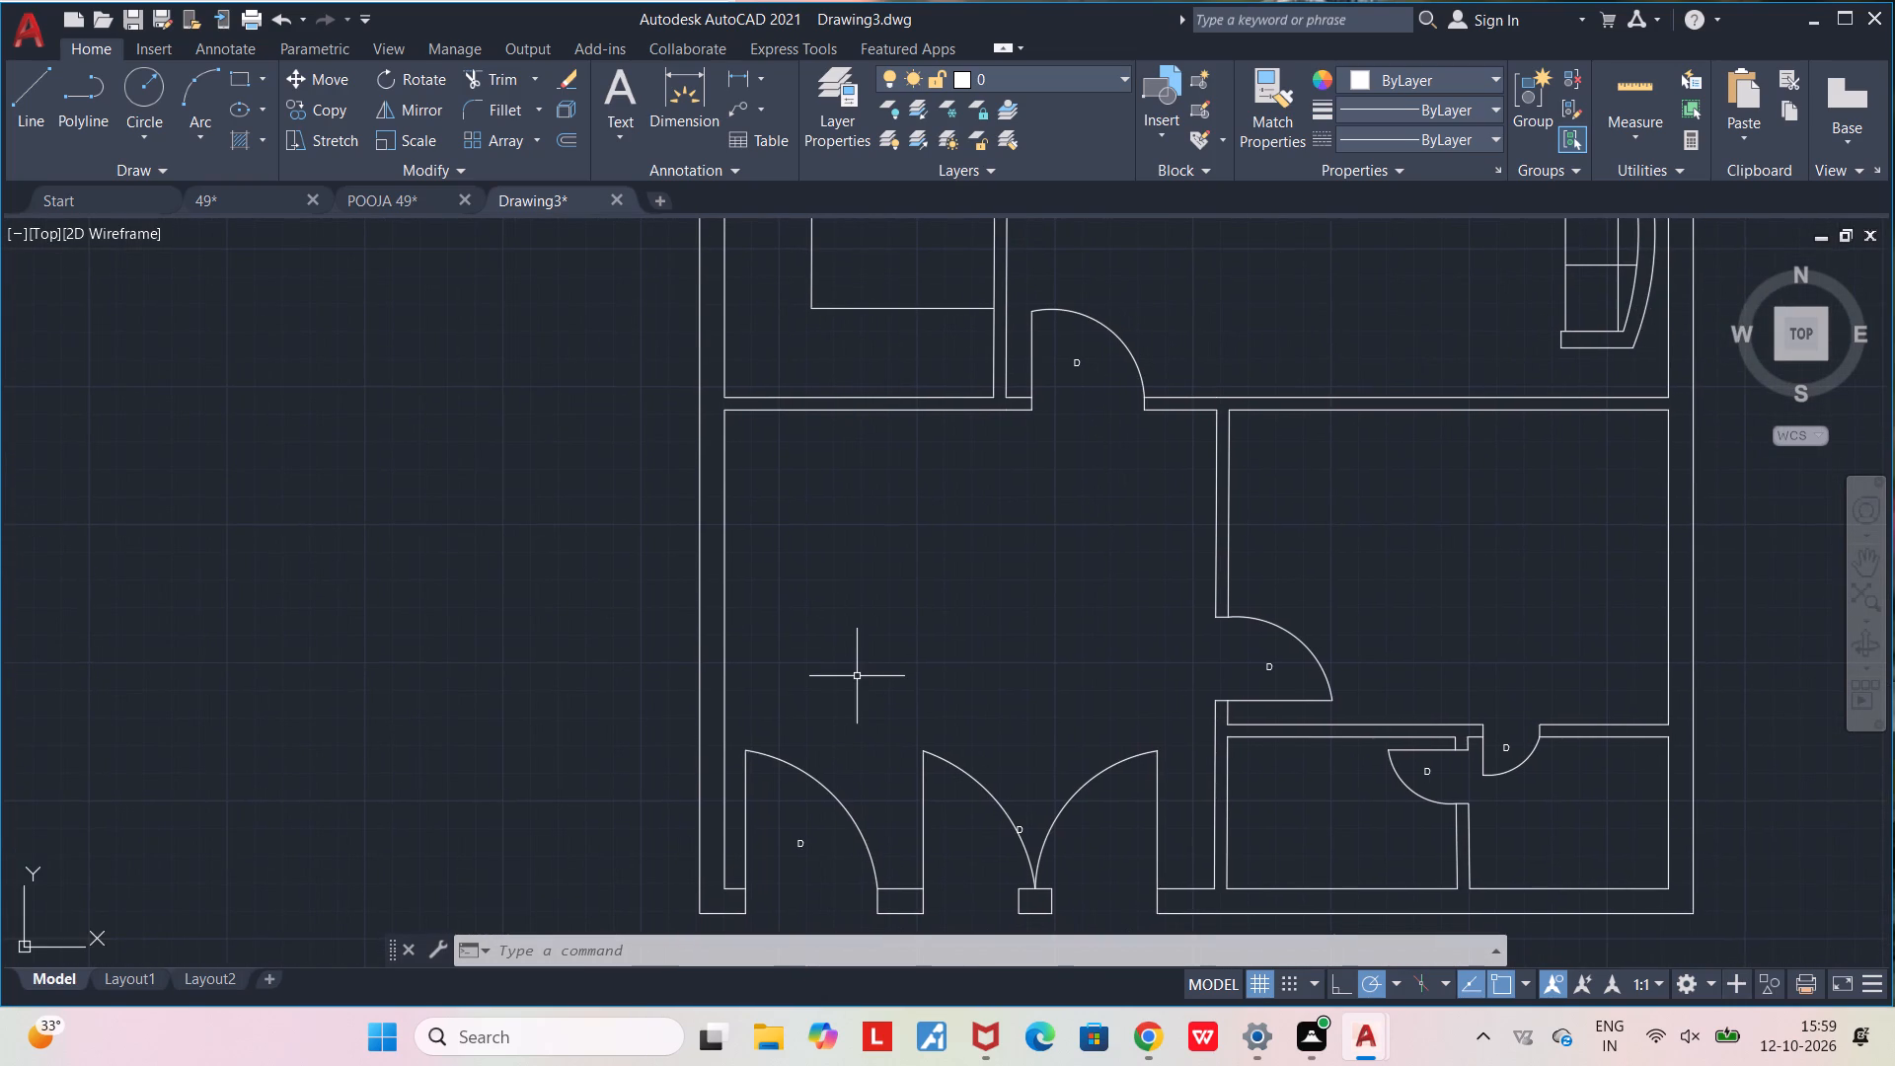
pyautogui.press('l')
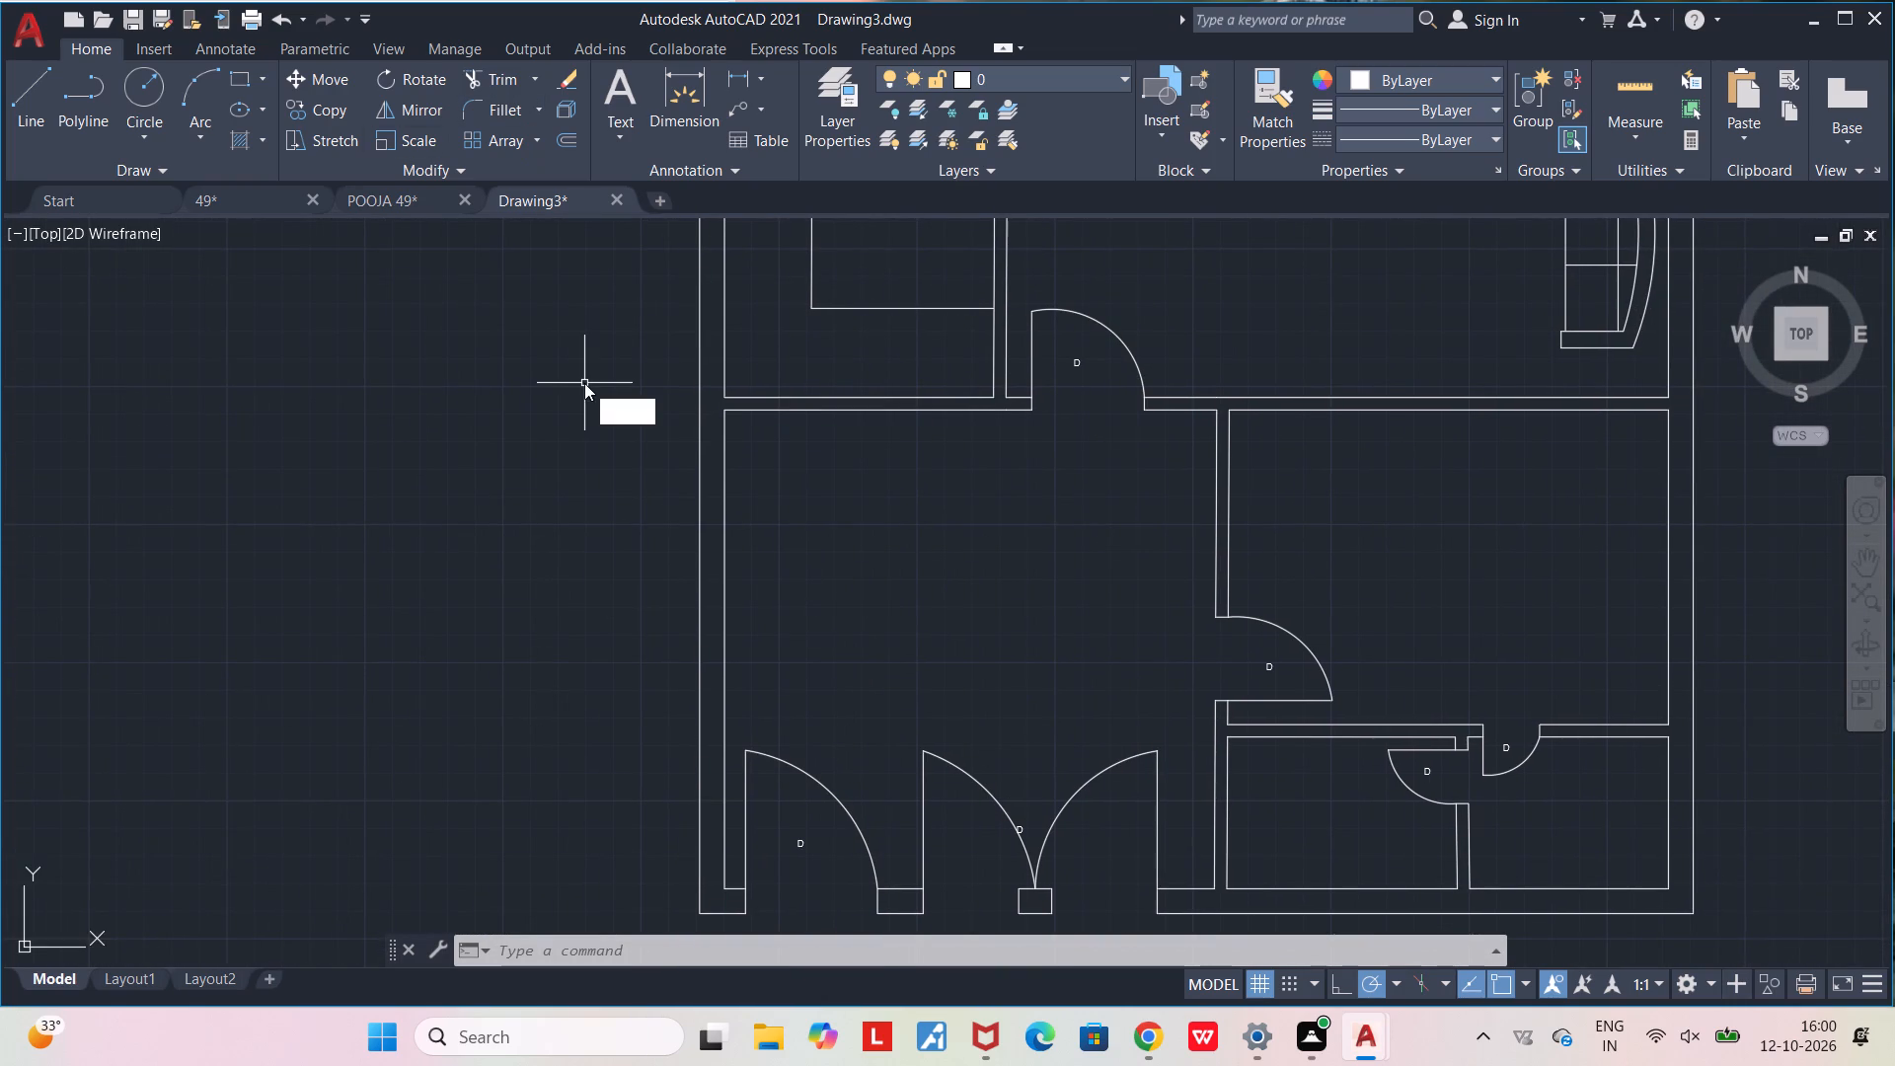
pyautogui.press('Return')
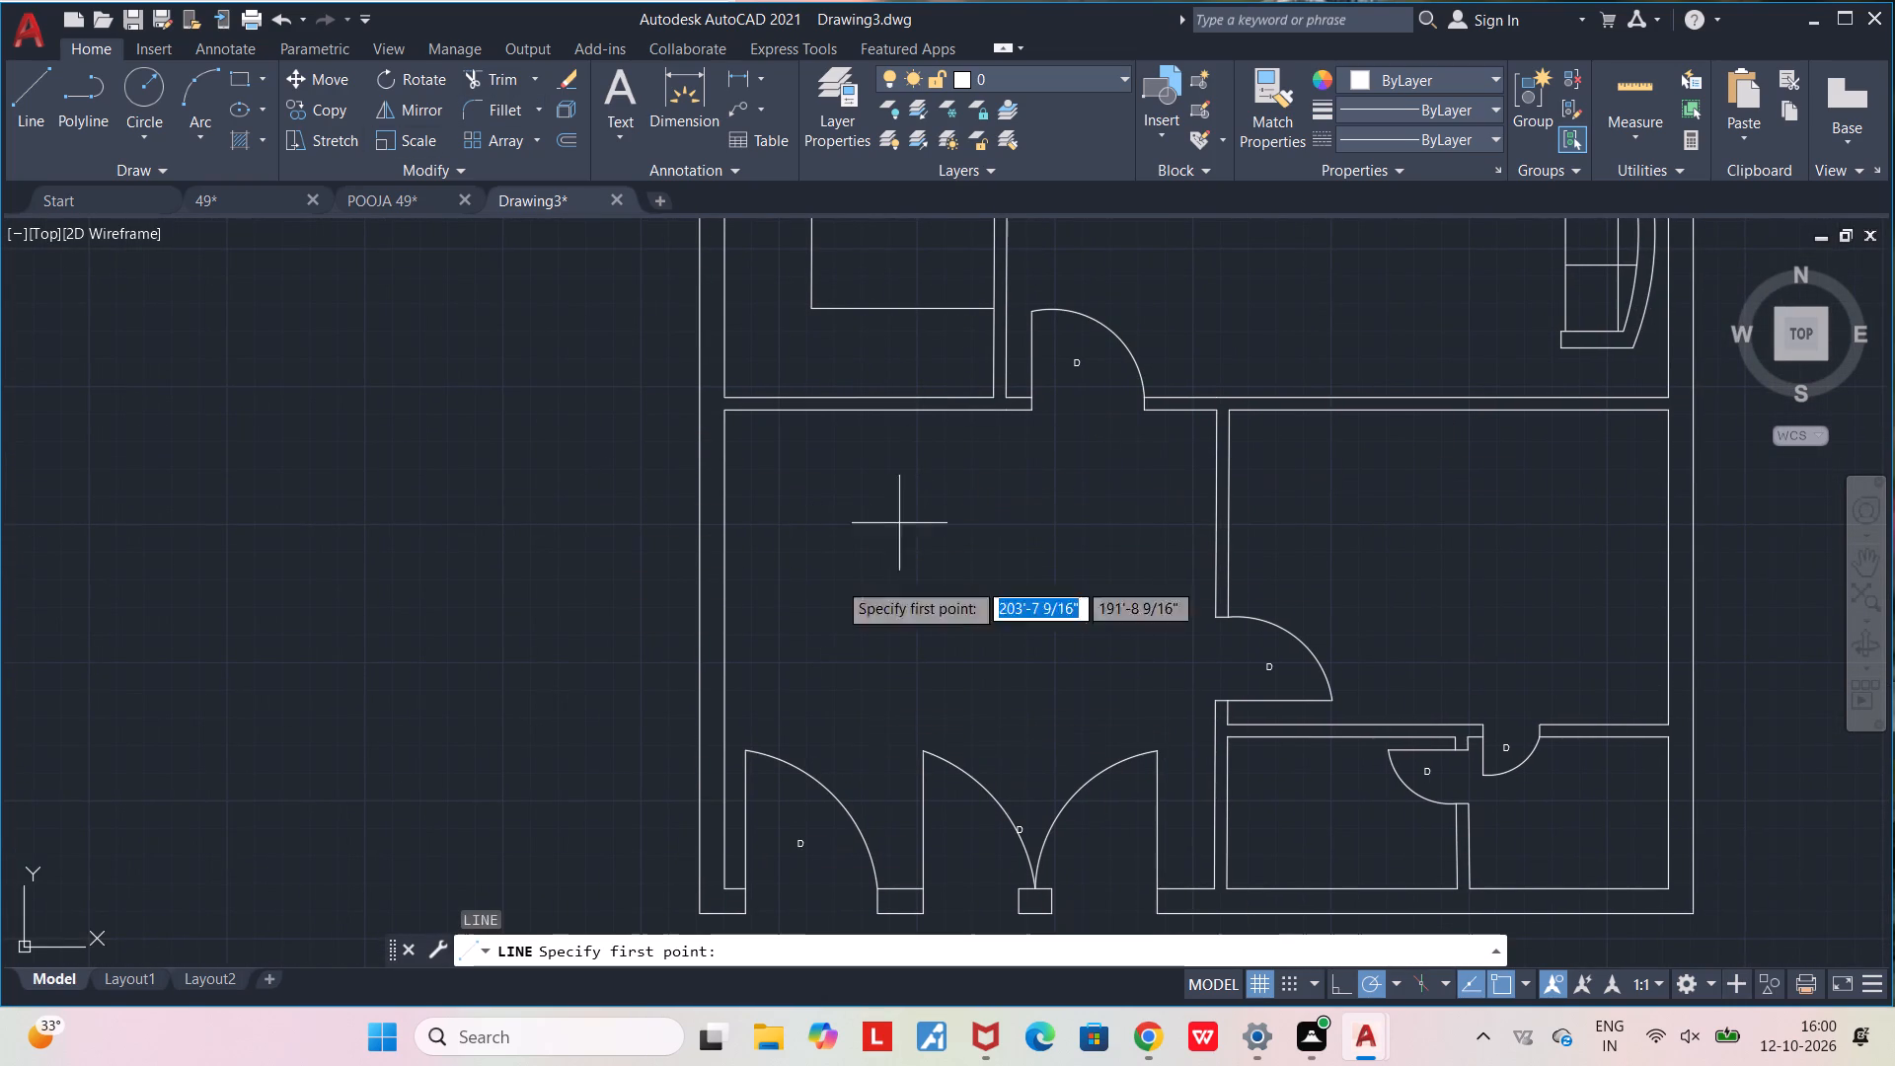
pyautogui.click(724, 717)
pyautogui.click(812, 716)
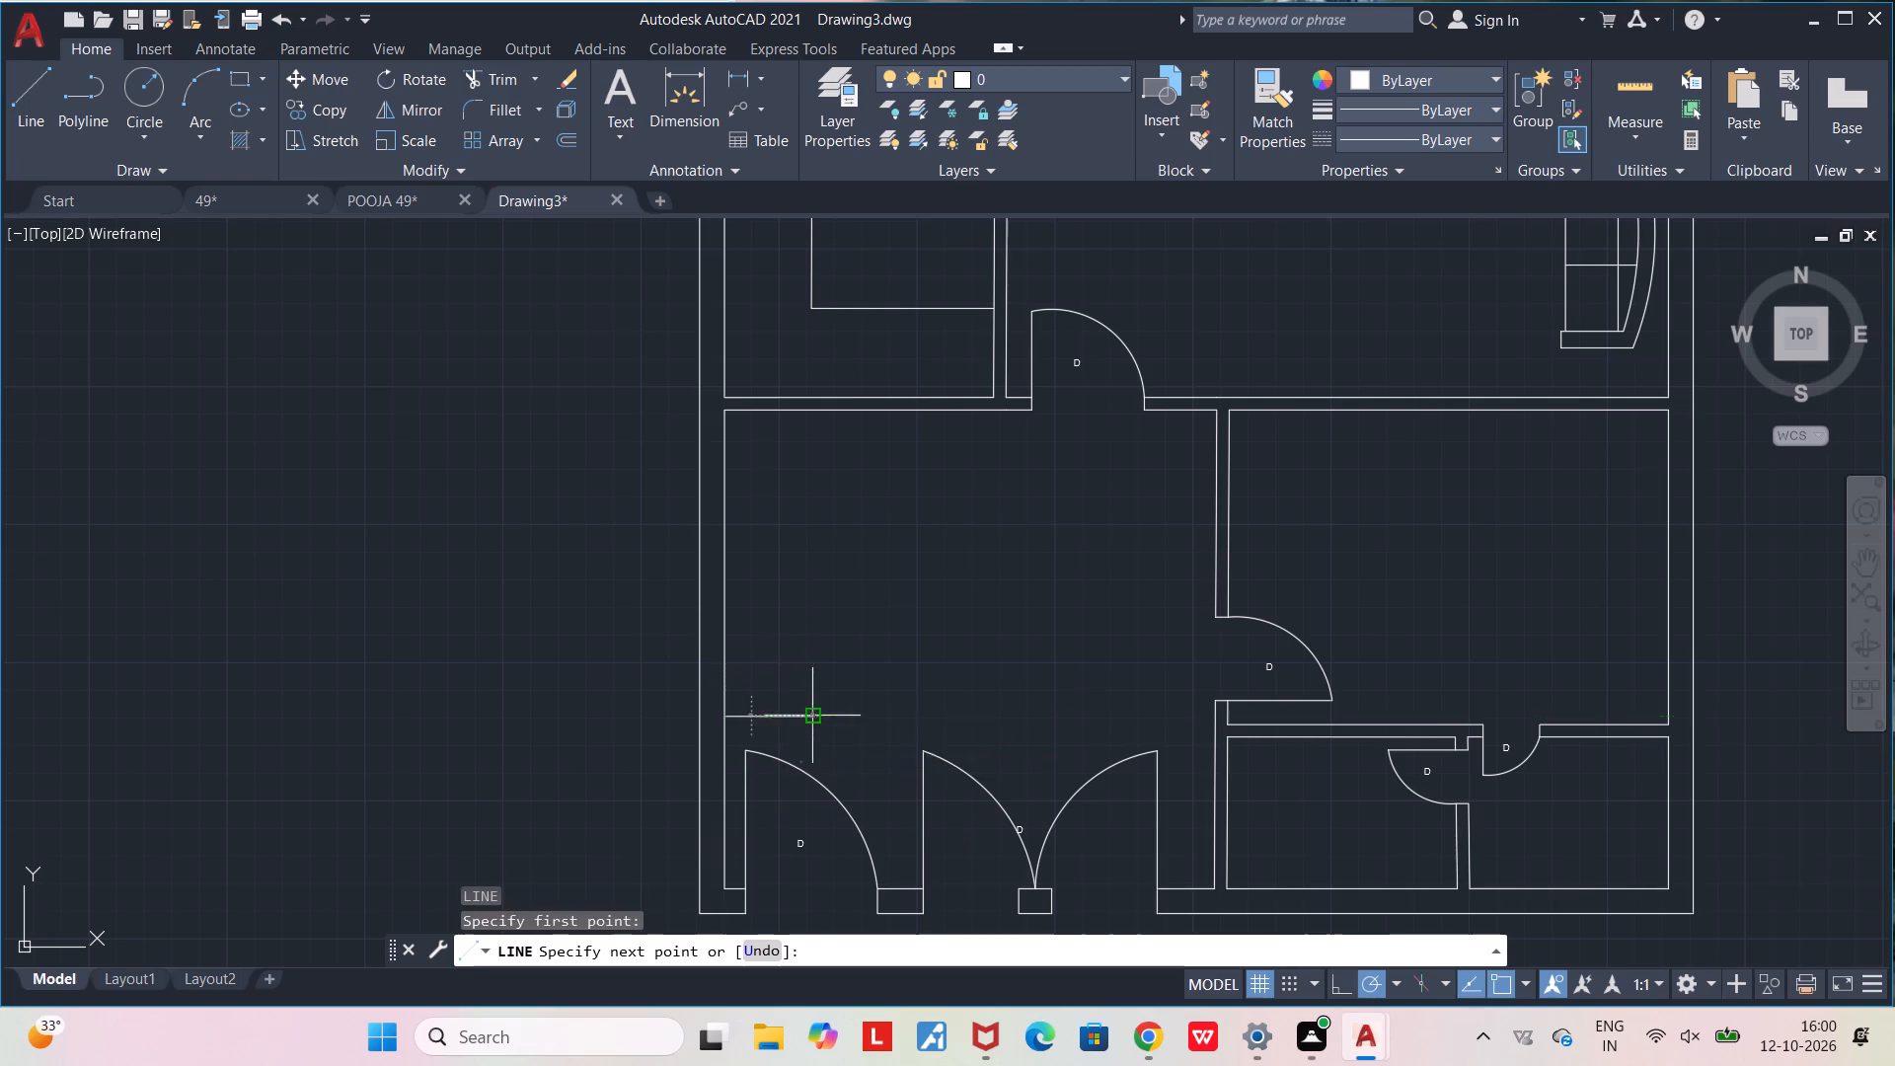
pyautogui.click(816, 372)
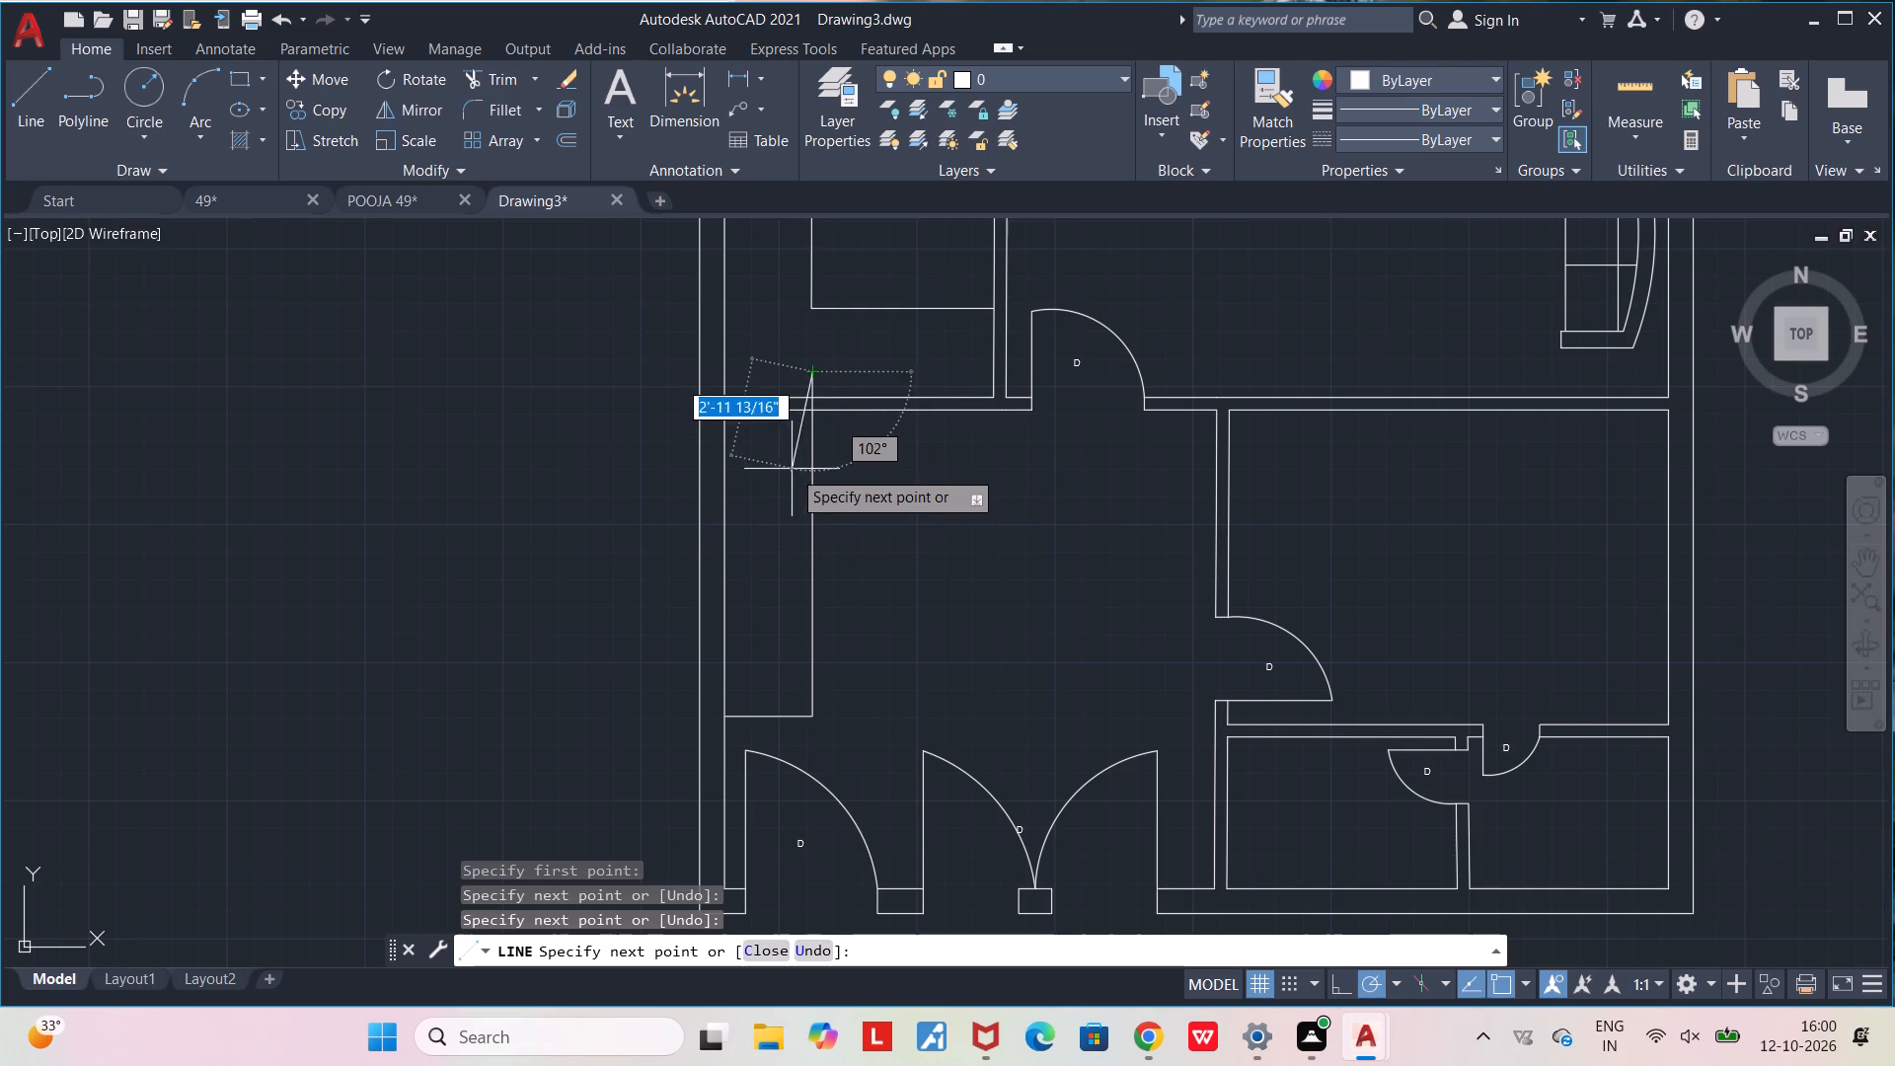
pyautogui.press('Escape')
# Draw a line from the southwest room's west wall east across the vertical line, then north to the room's north wall.
pyautogui.press('l')
pyautogui.press('Return')
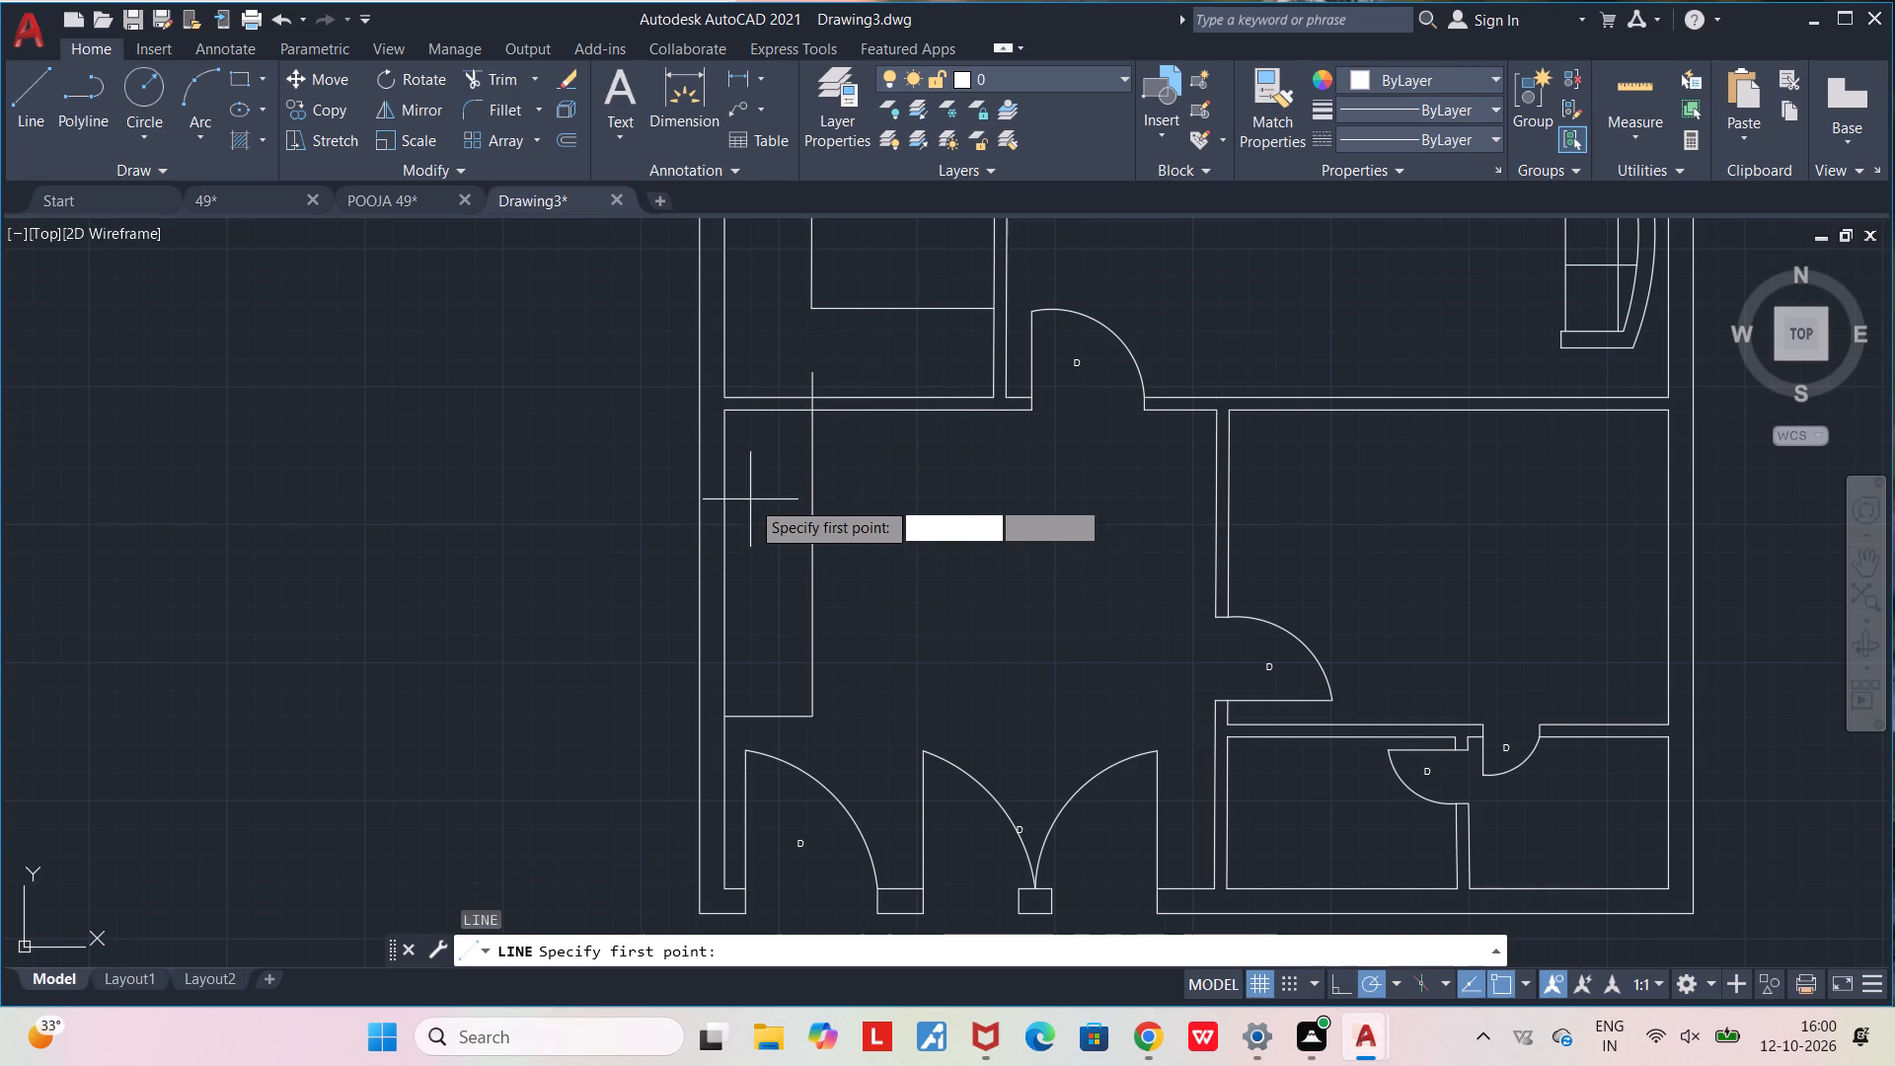
pyautogui.click(722, 486)
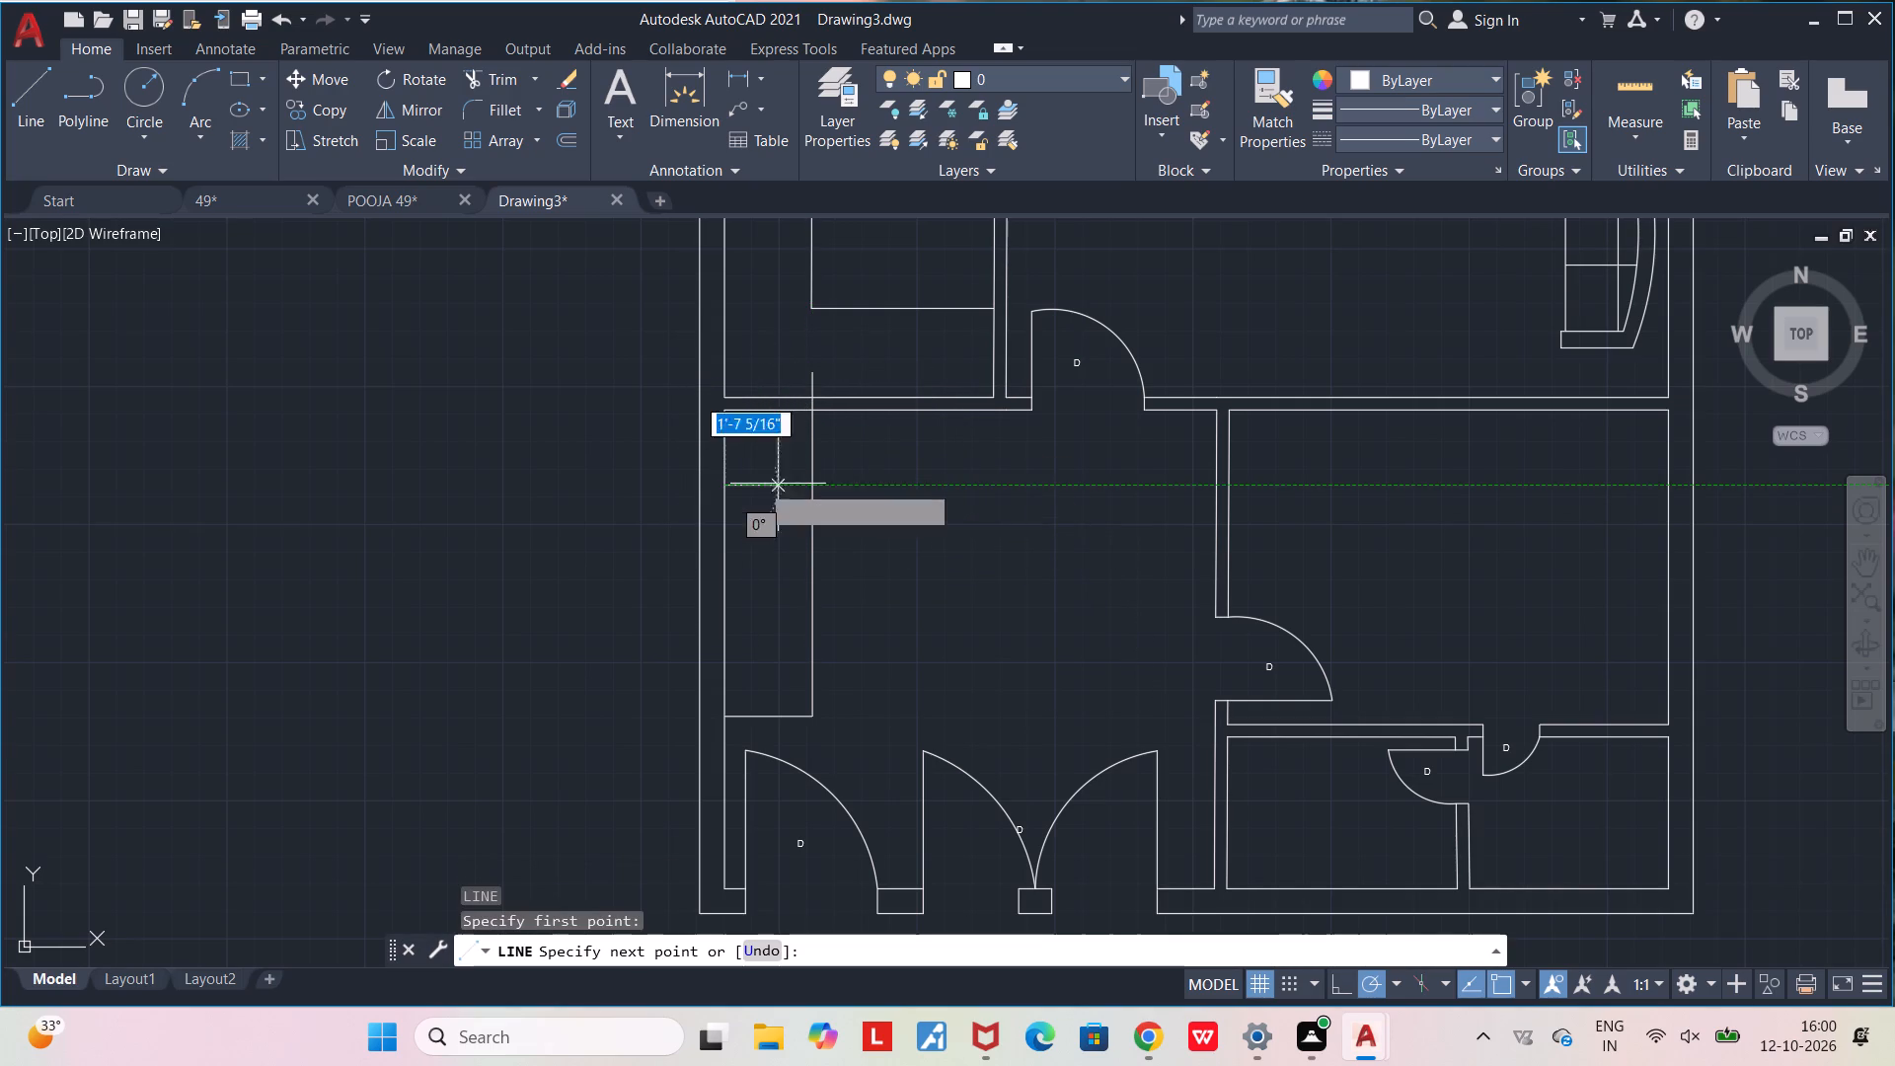
pyautogui.click(1012, 474)
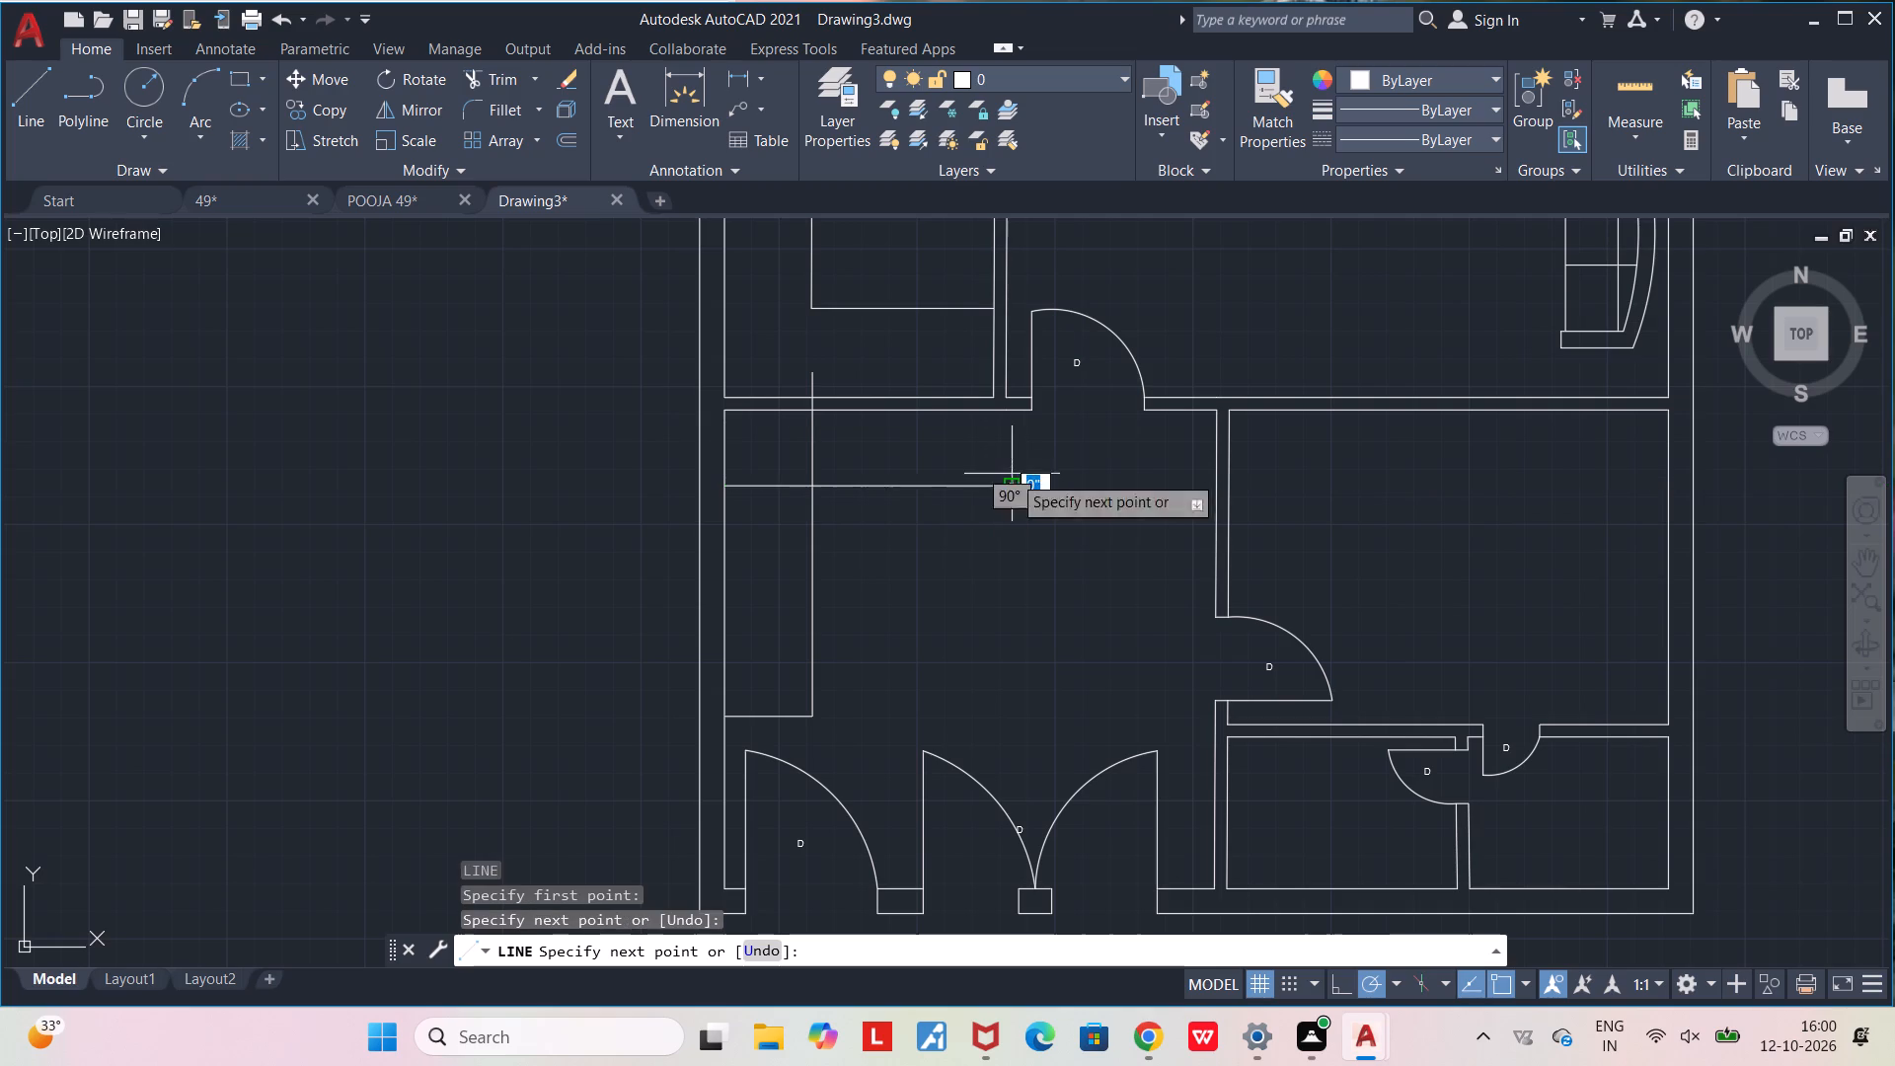
pyautogui.click(1010, 409)
pyautogui.press('Escape')
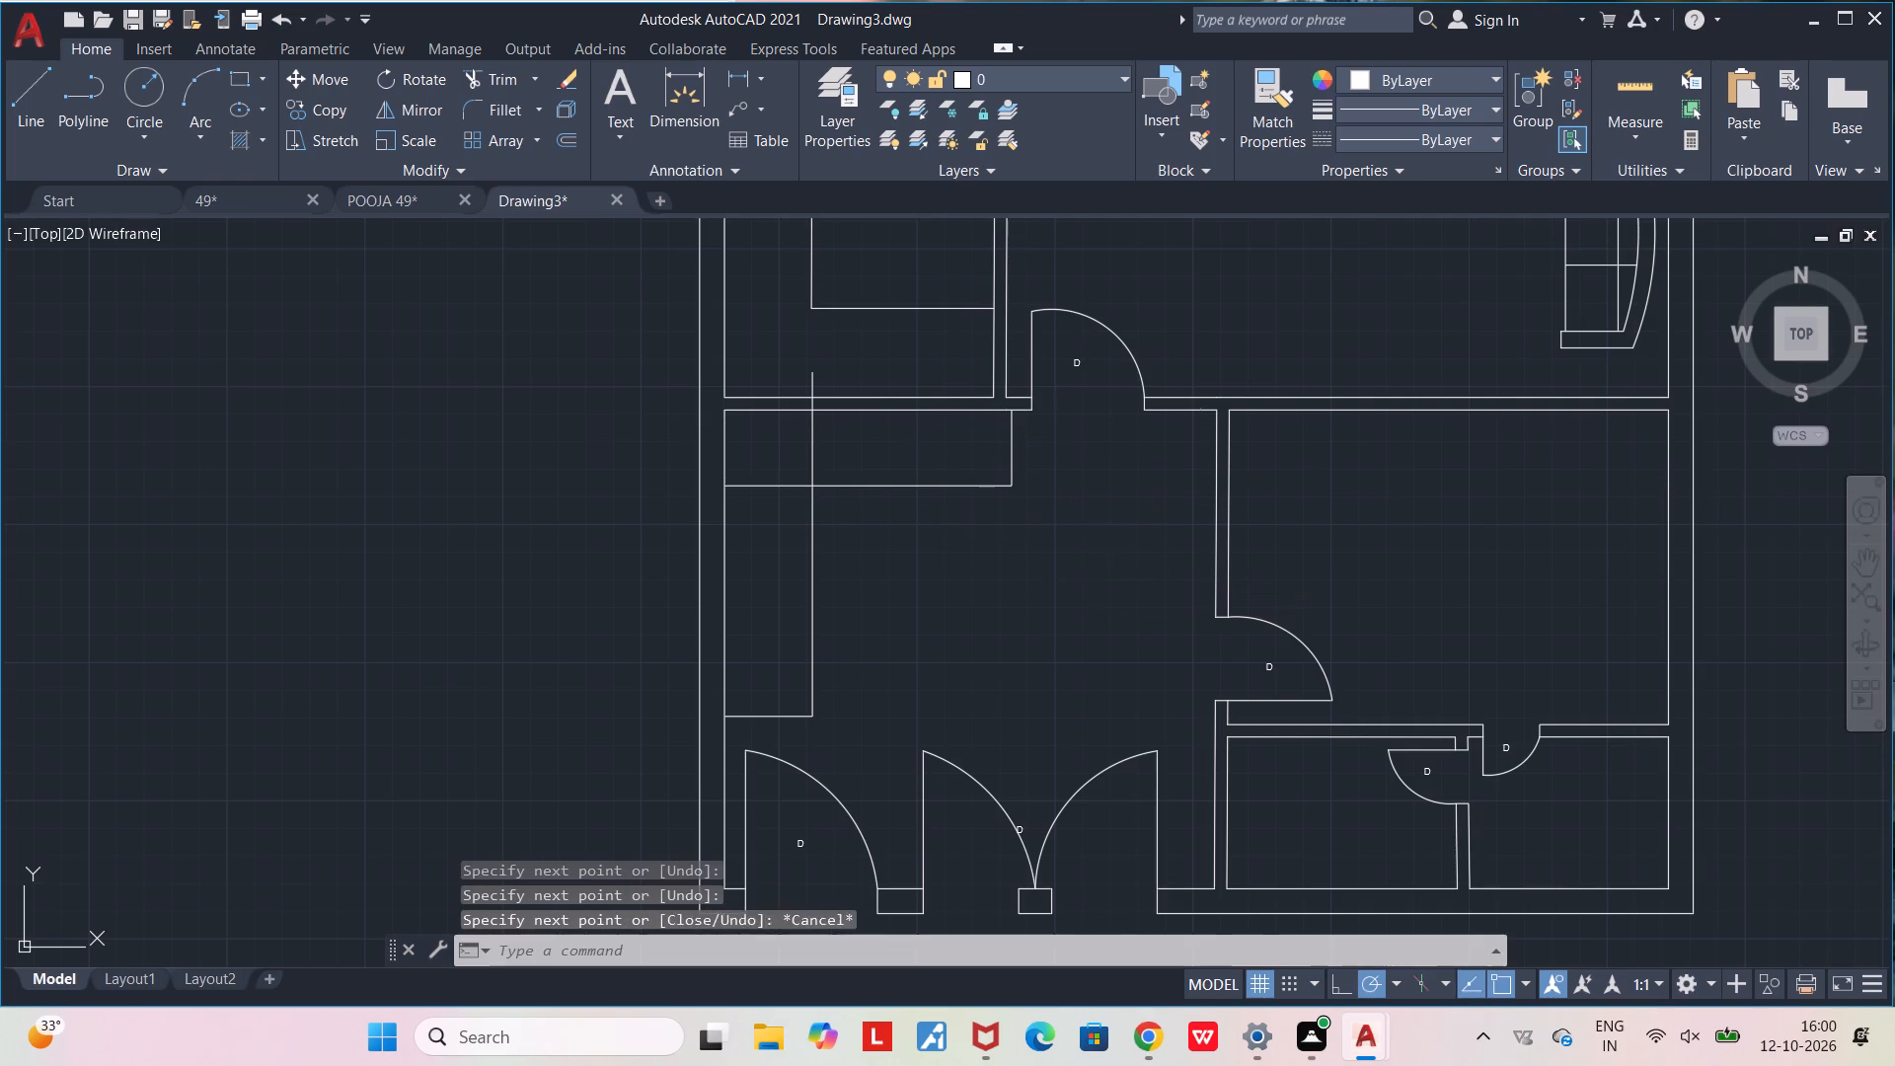
pyautogui.press('Escape')
# Trim the overlapping line segments in the southwest room's northwest corner and north wall, leaving one continuous L-shaped outline.
pyautogui.write('TR')
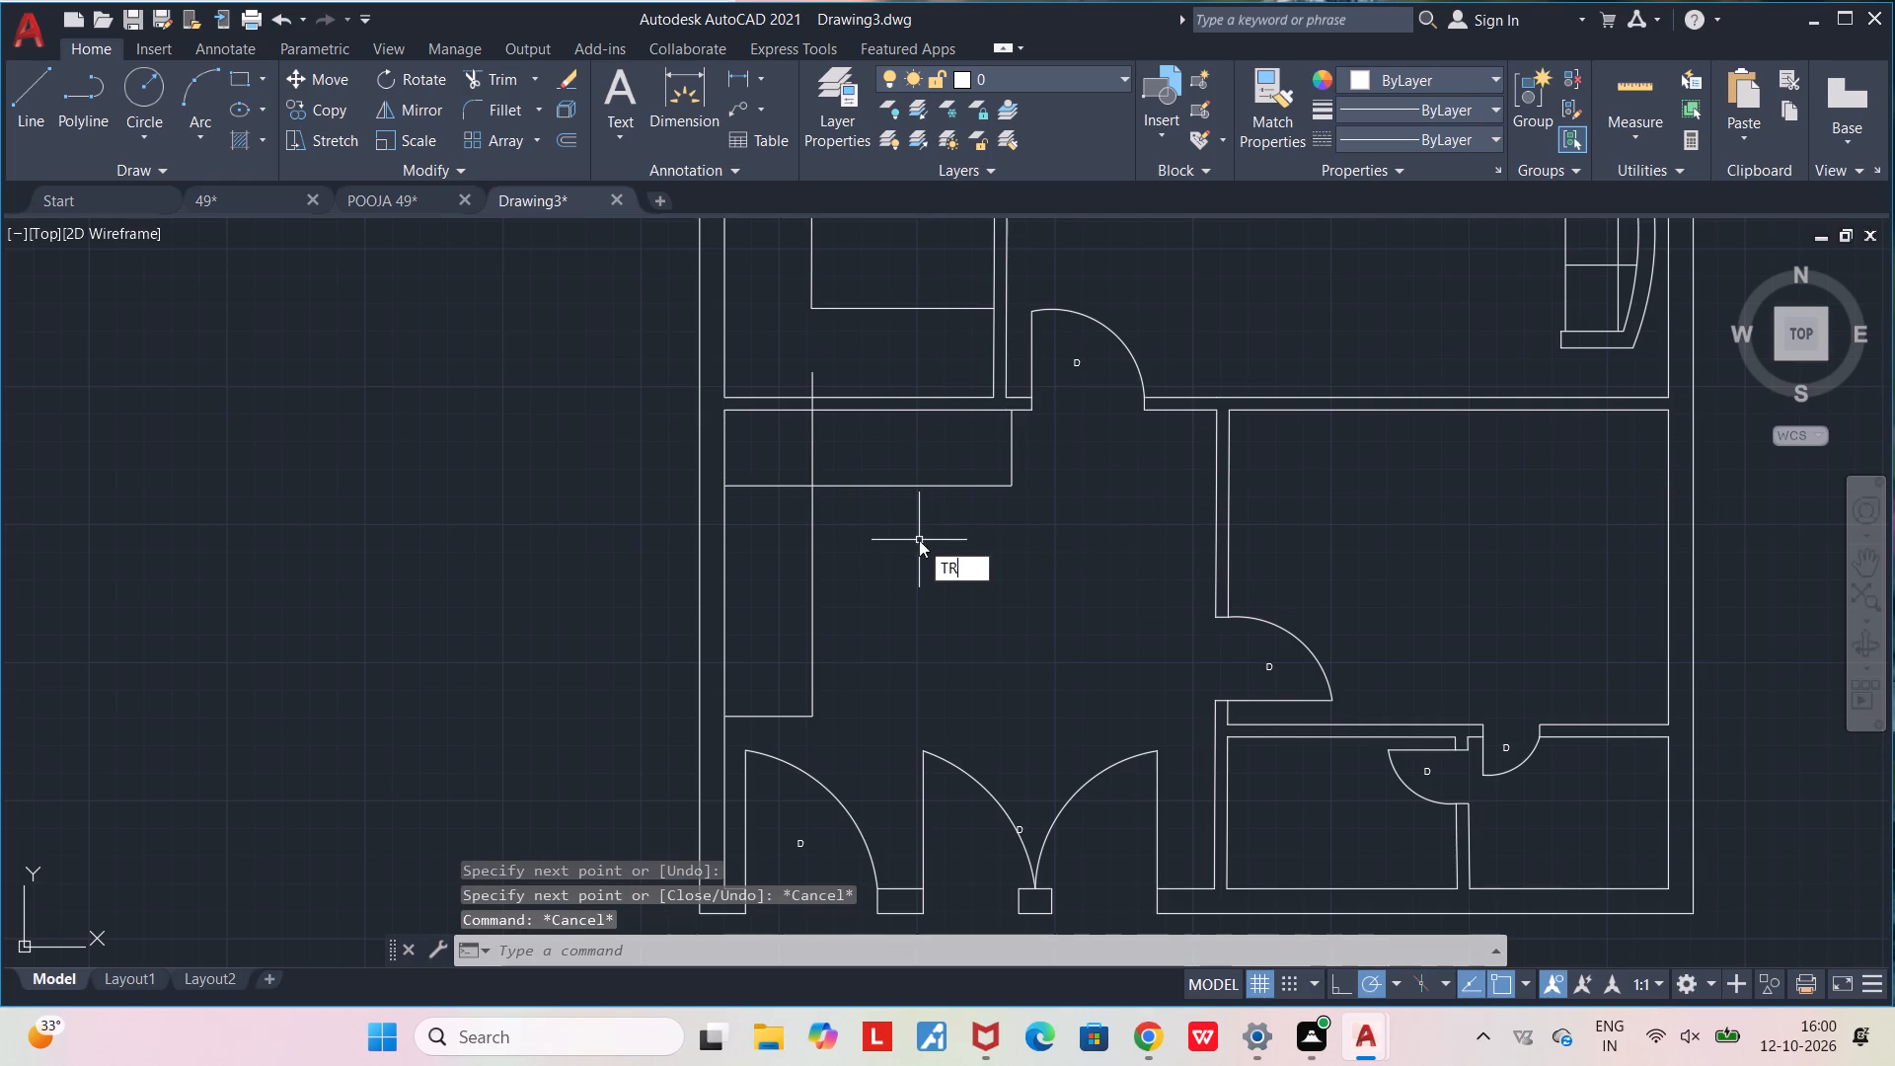
pyautogui.press('Return')
pyautogui.scroll(2, 847, 455)
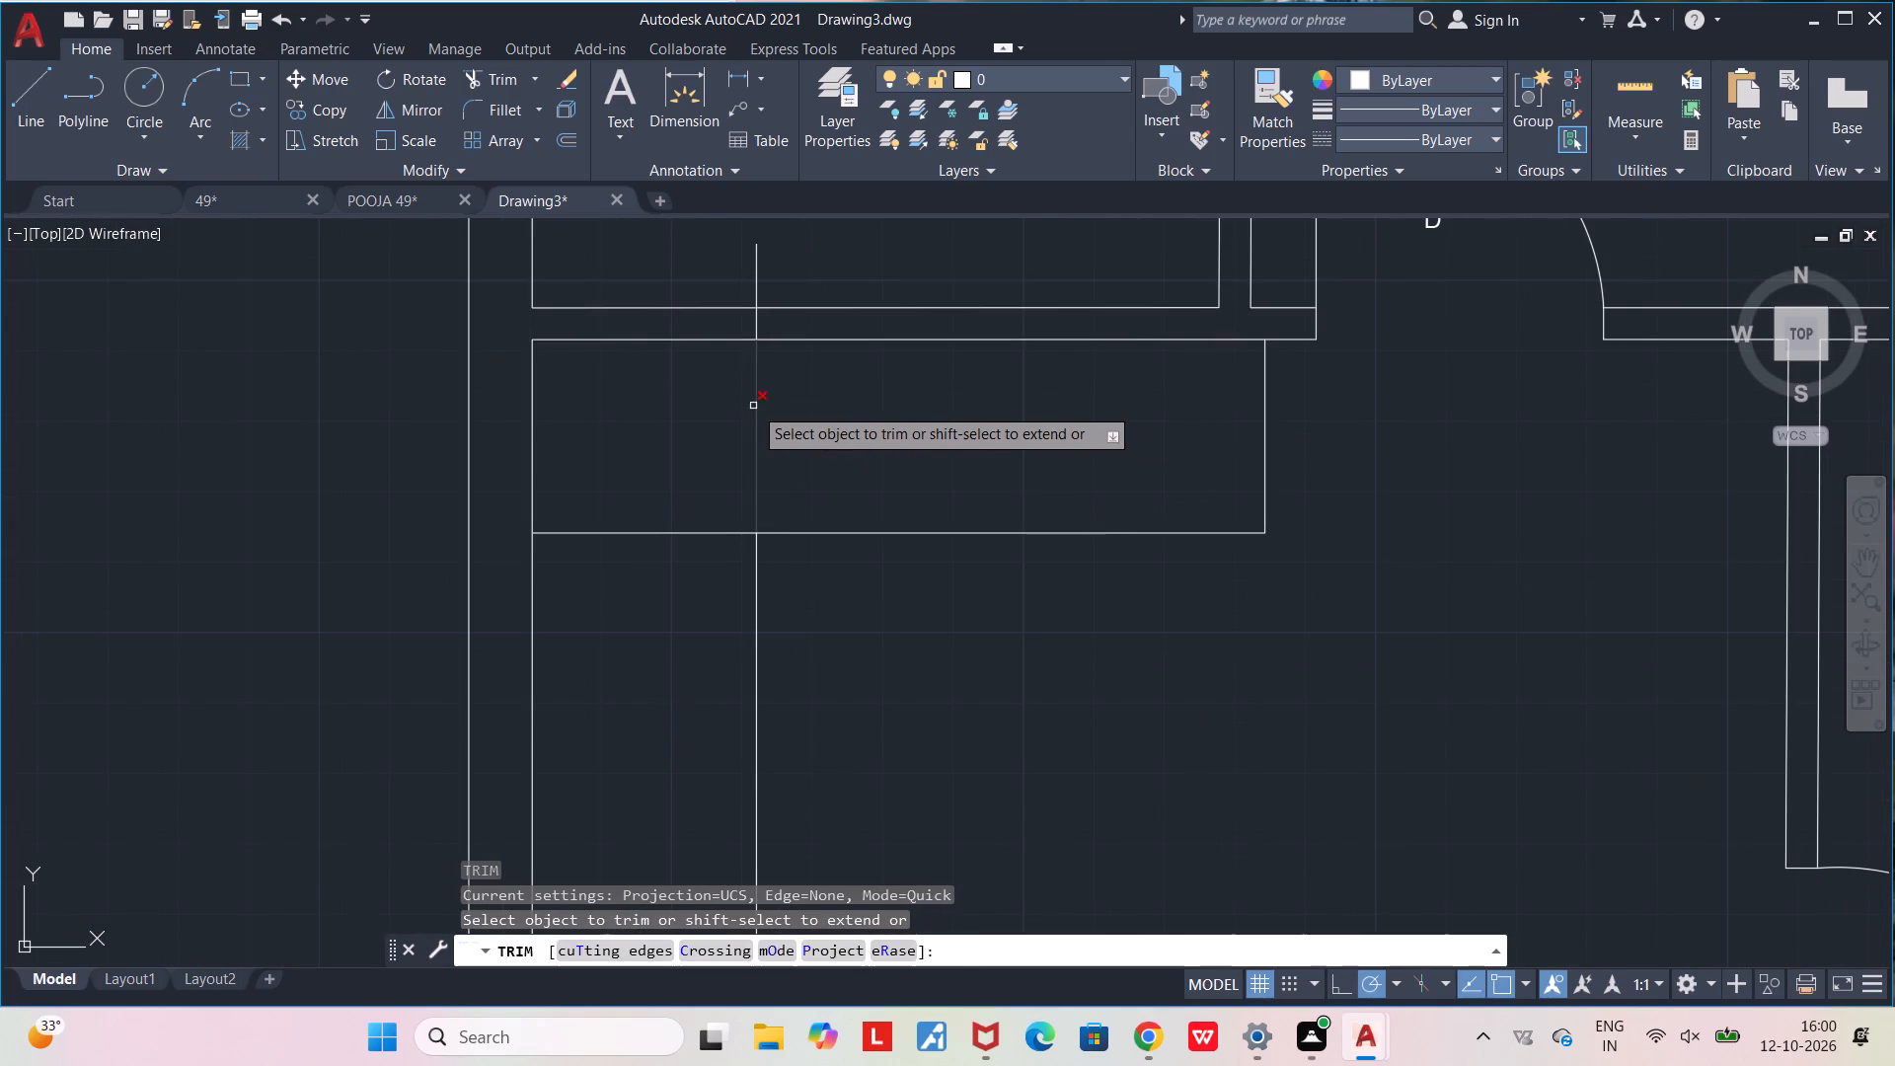
pyautogui.click(753, 406)
pyautogui.click(756, 322)
pyautogui.click(756, 276)
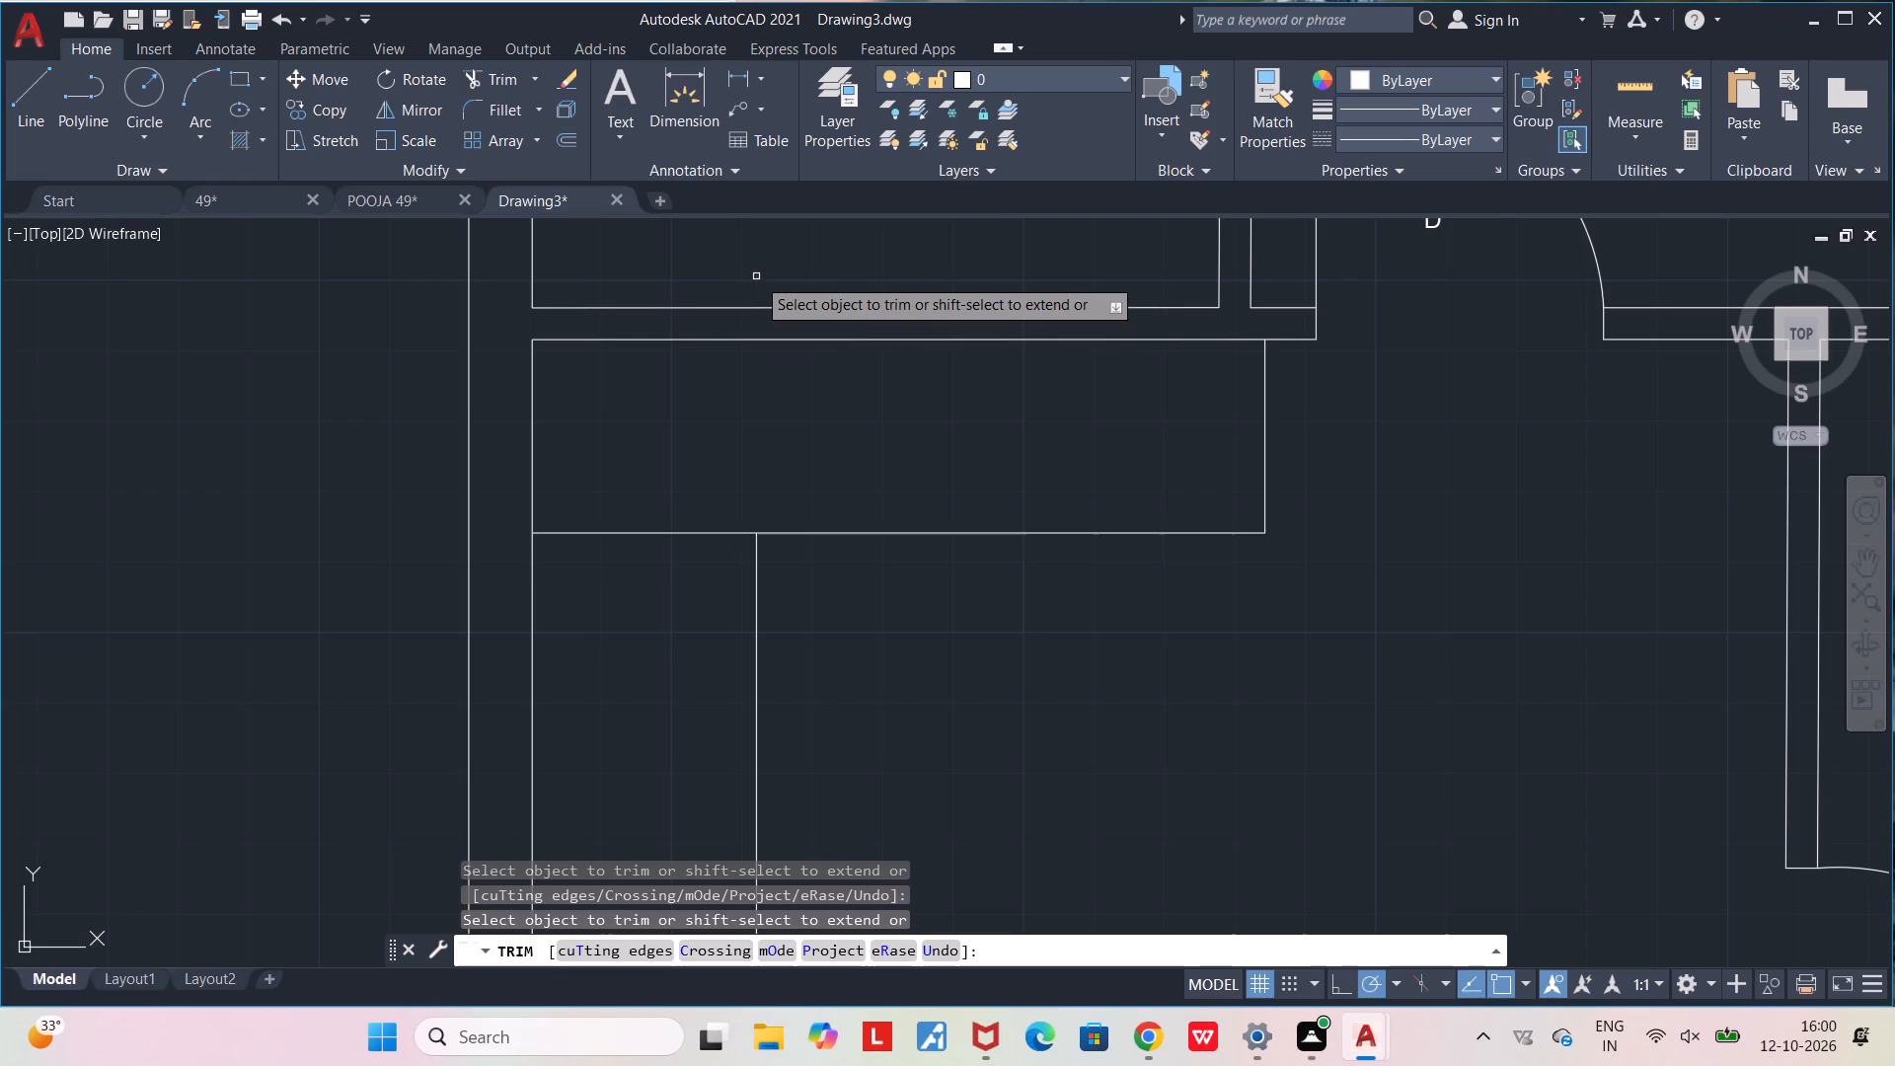
pyautogui.moveTo(658, 517); pyautogui.dragTo(653, 589)
pyautogui.scroll(-3, 645, 589)
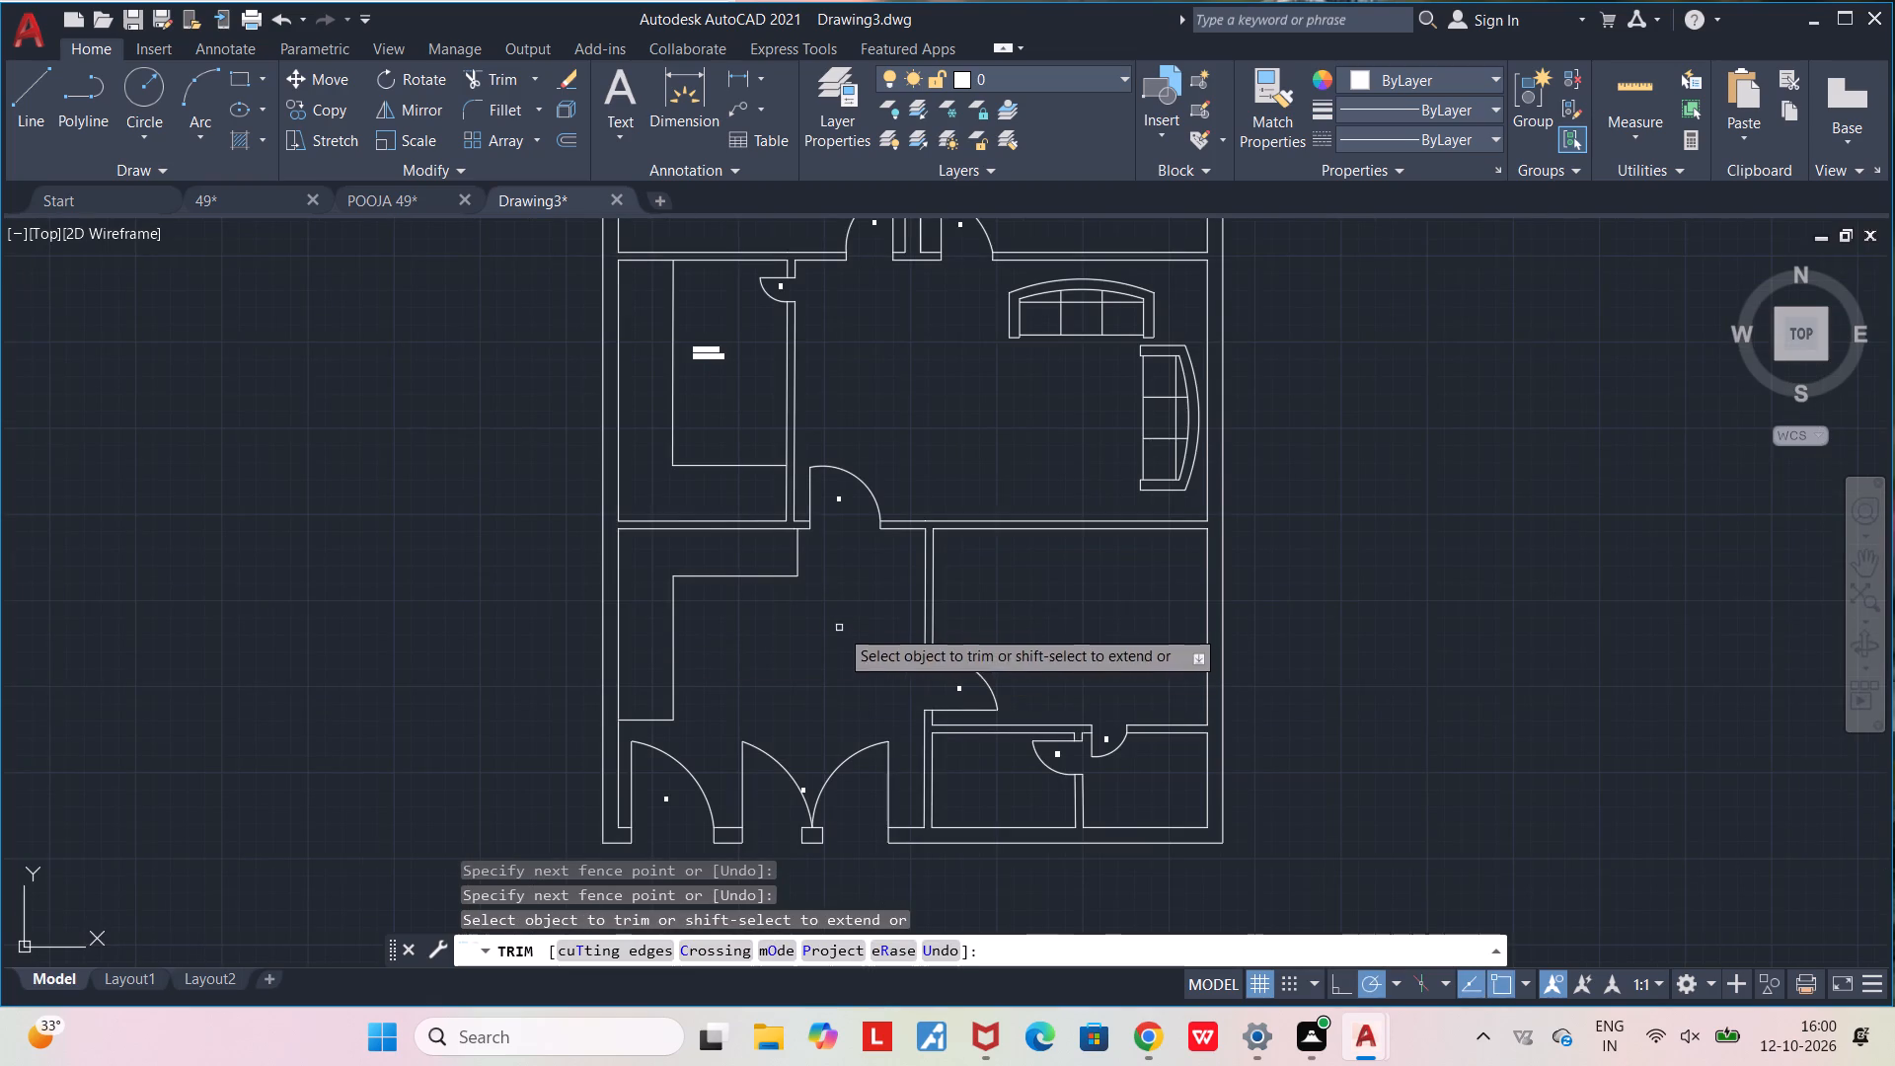
pyautogui.moveTo(837, 625); pyautogui.dragTo(891, 591, button='middle')
pyautogui.scroll(-1, 891, 591)
pyautogui.press('Escape')
pyautogui.press('Escape')
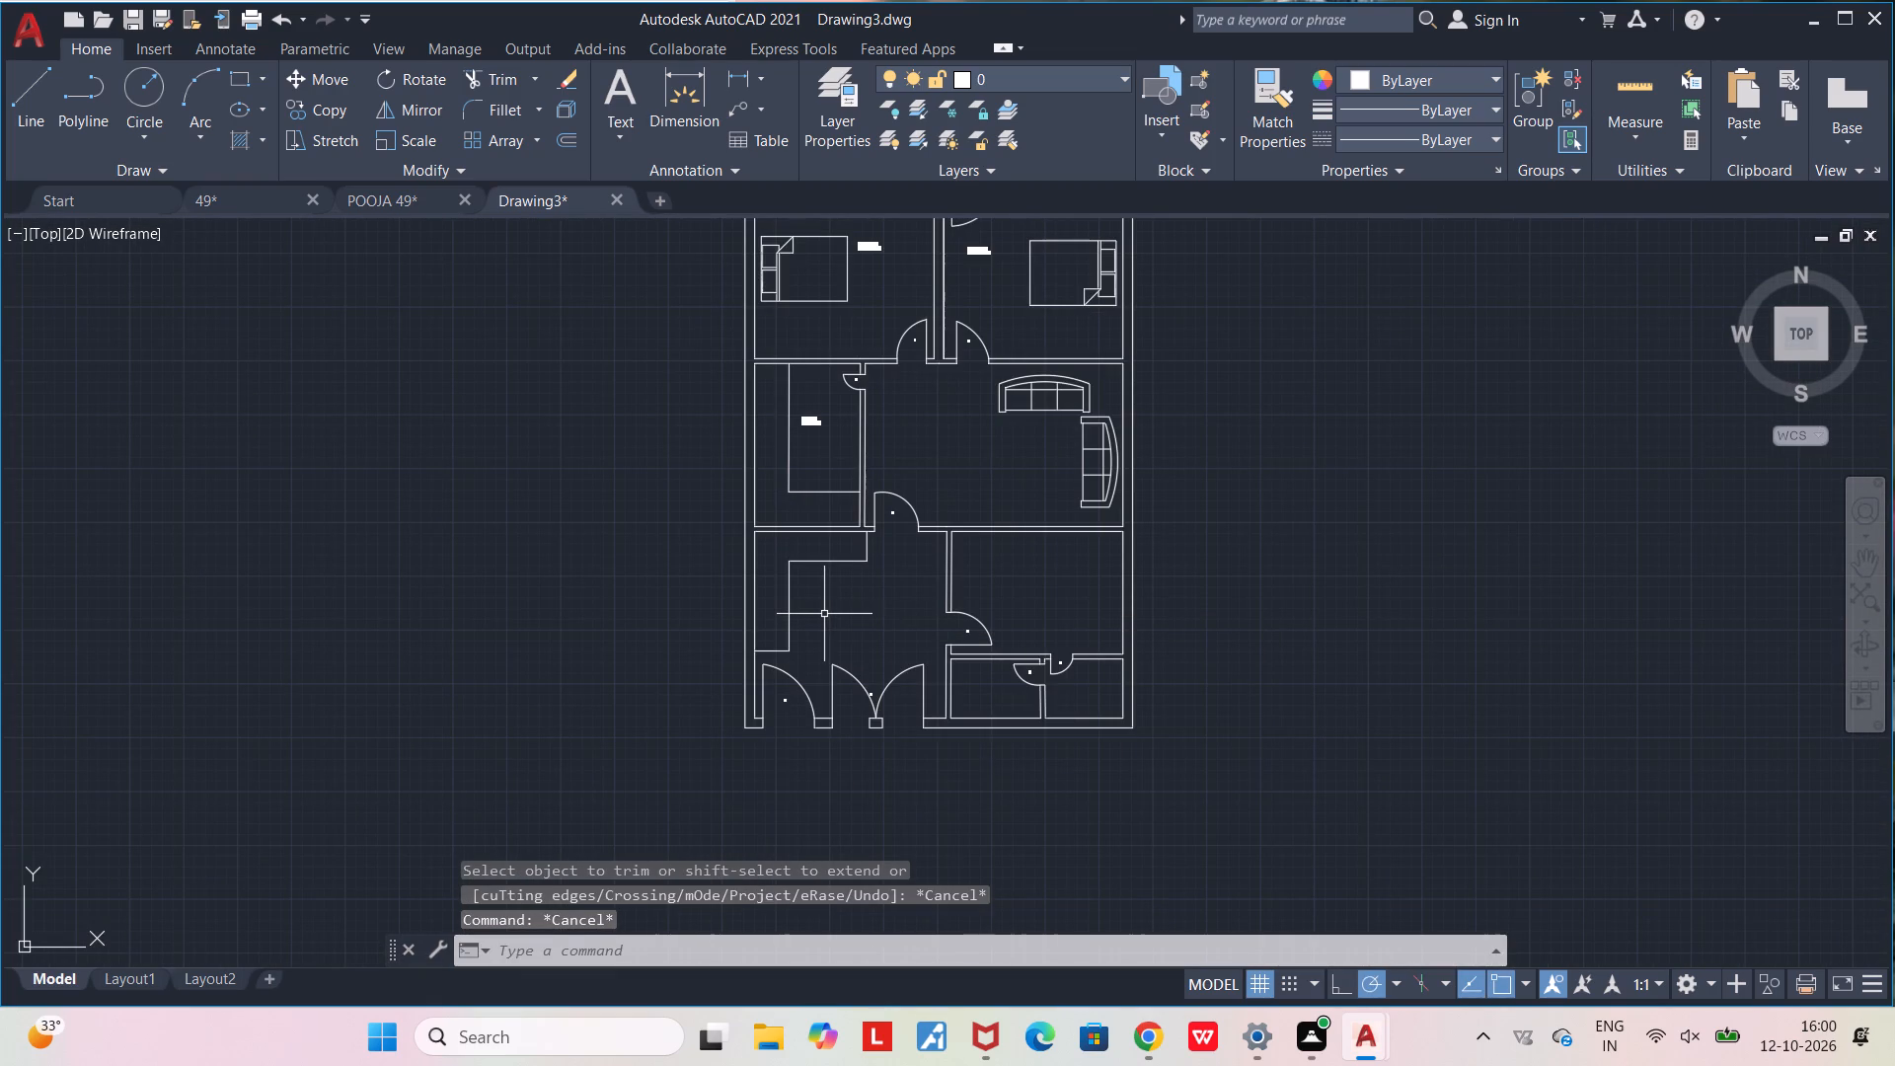
# Draw a vertical line from the L-shaped outline's inner corner north to the southwest room's north wall.
pyautogui.scroll(3, 813, 572)
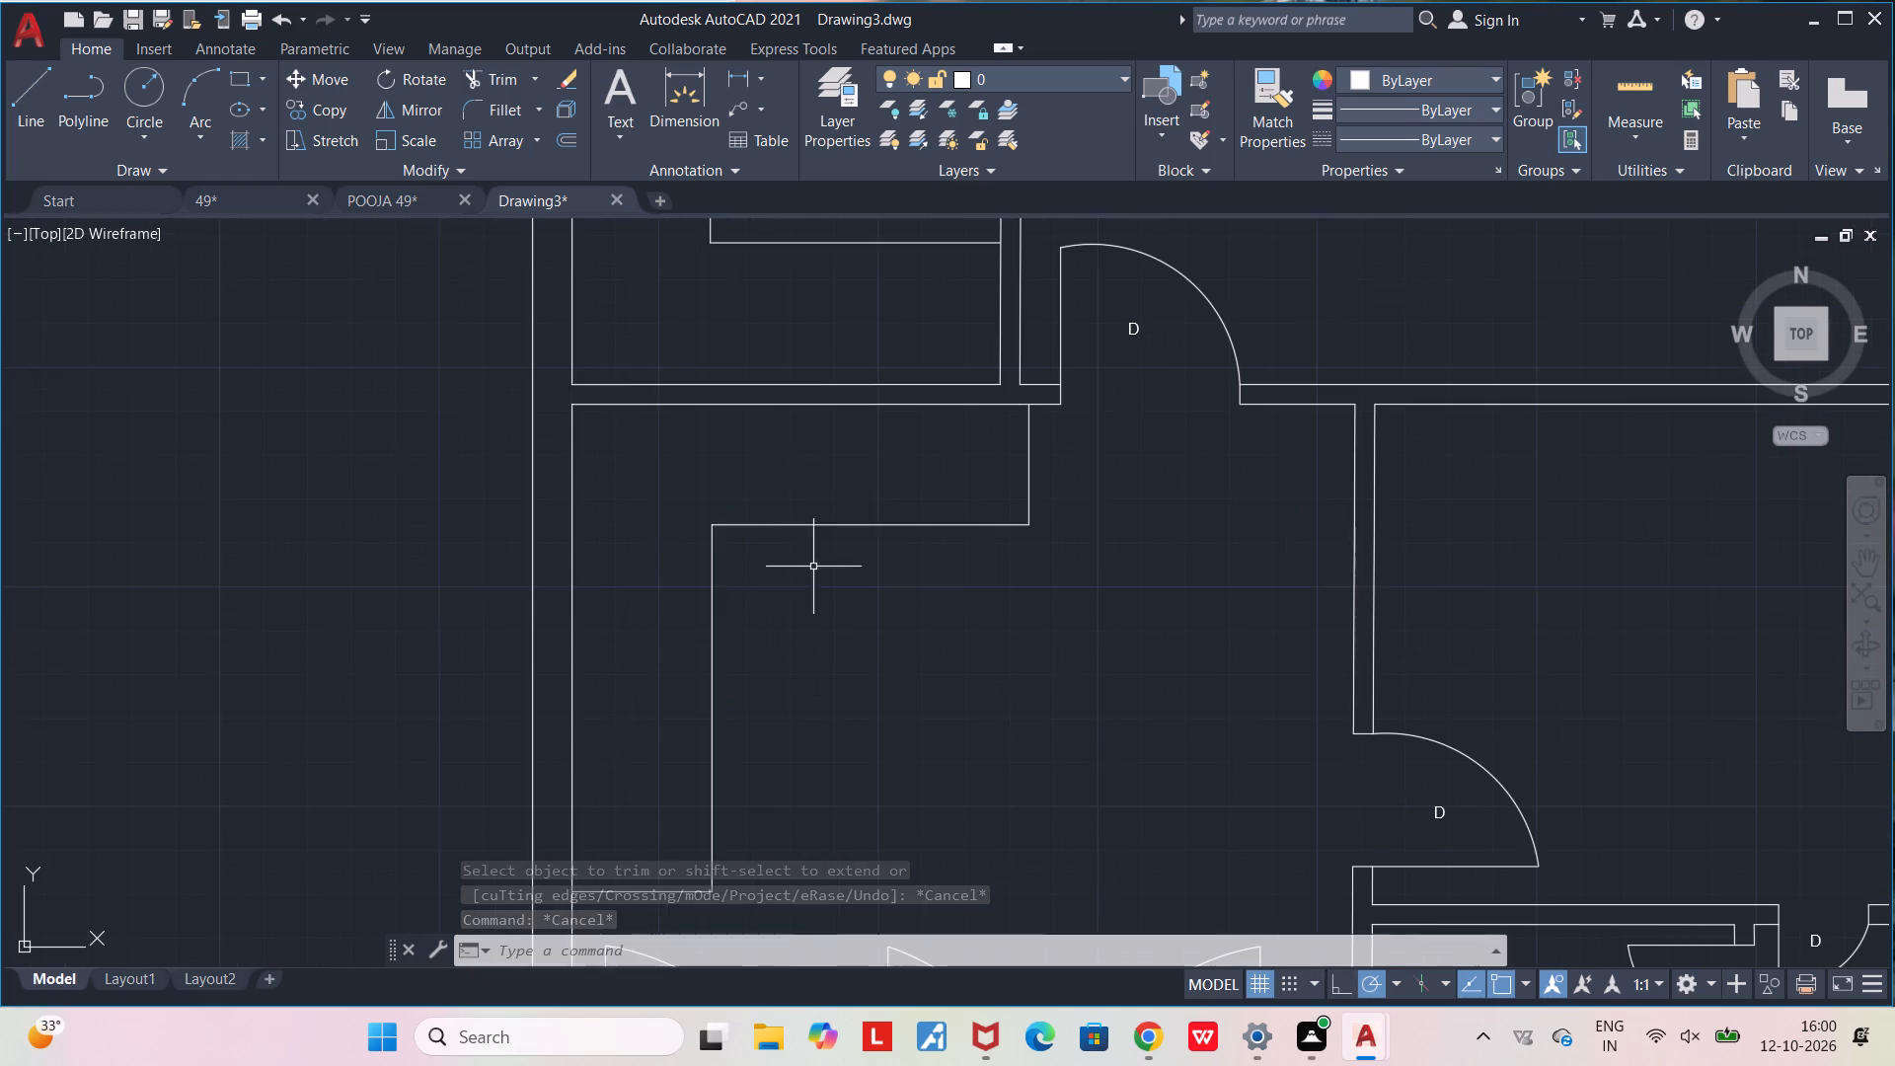
pyautogui.press('l')
pyautogui.press('Return')
pyautogui.scroll(4, 765, 508)
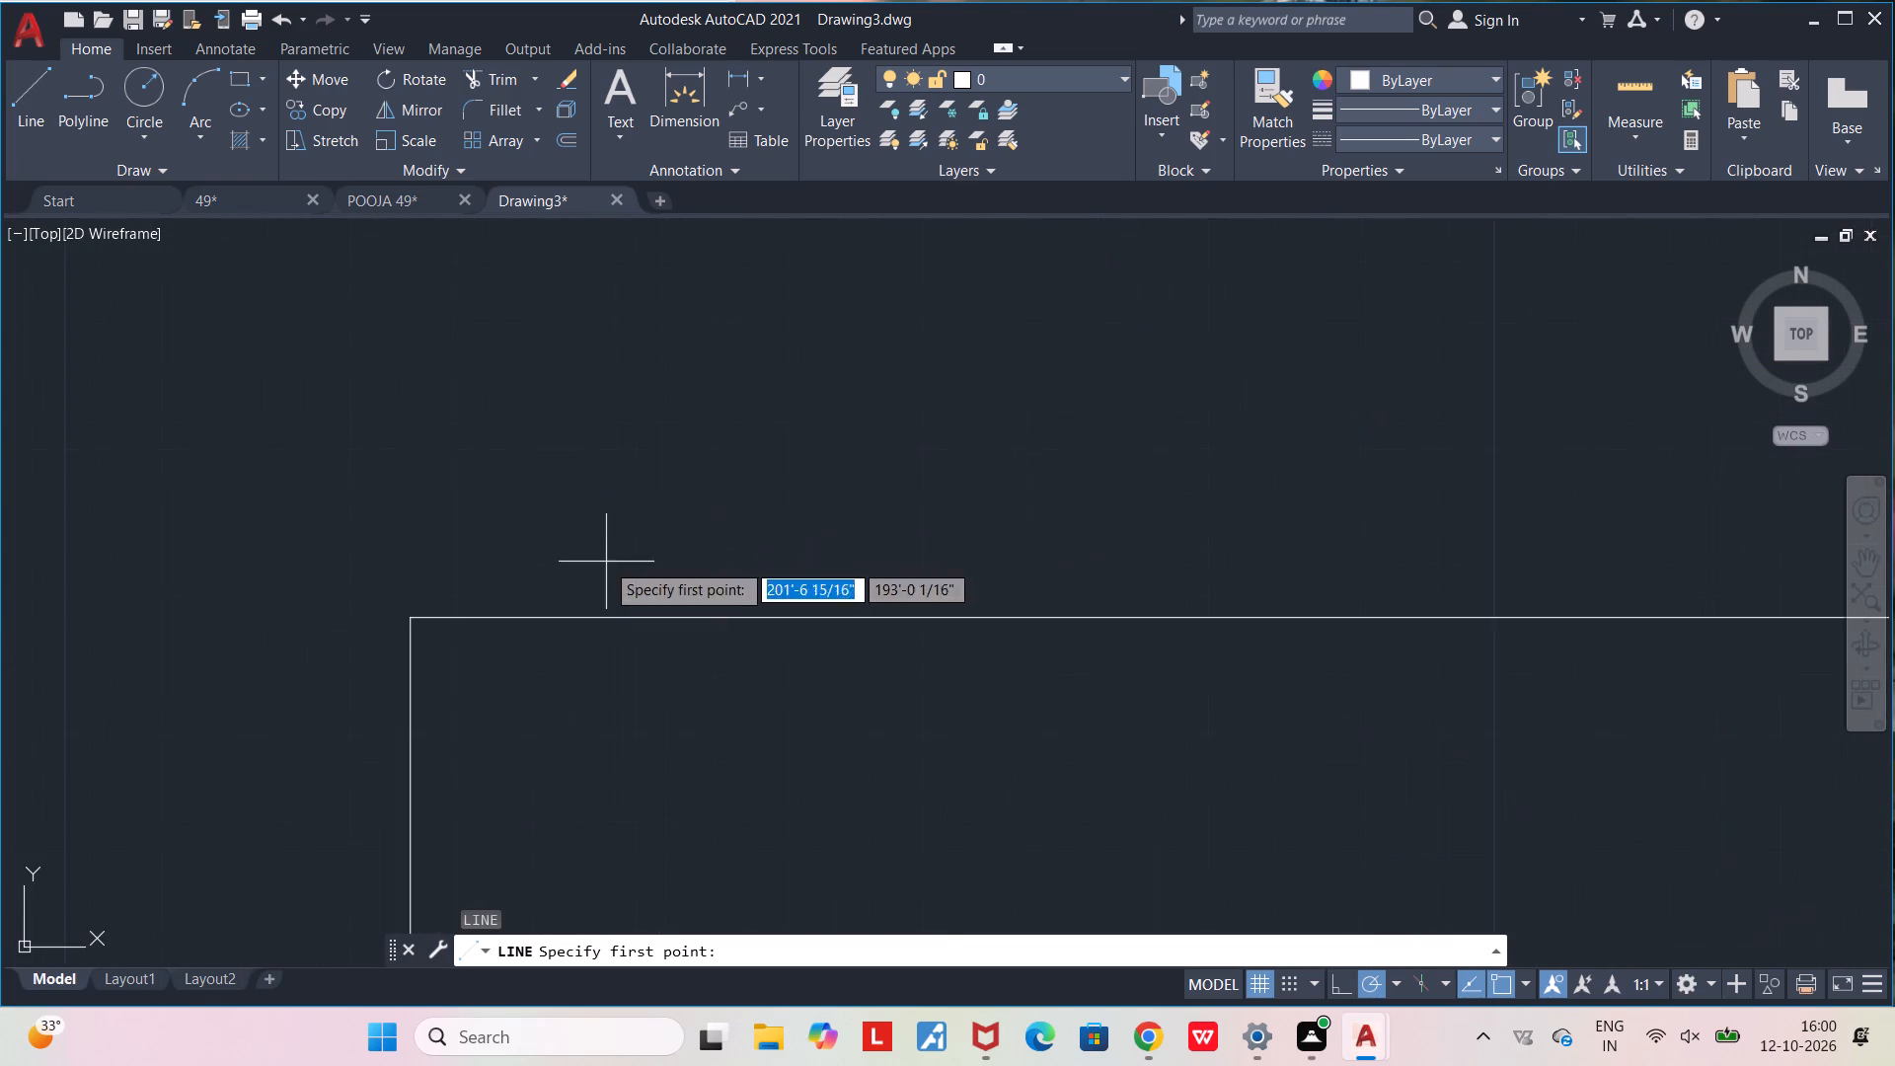
pyautogui.moveTo(607, 564); pyautogui.dragTo(839, 707, button='middle')
pyautogui.scroll(-2, 839, 707)
pyautogui.click(762, 734)
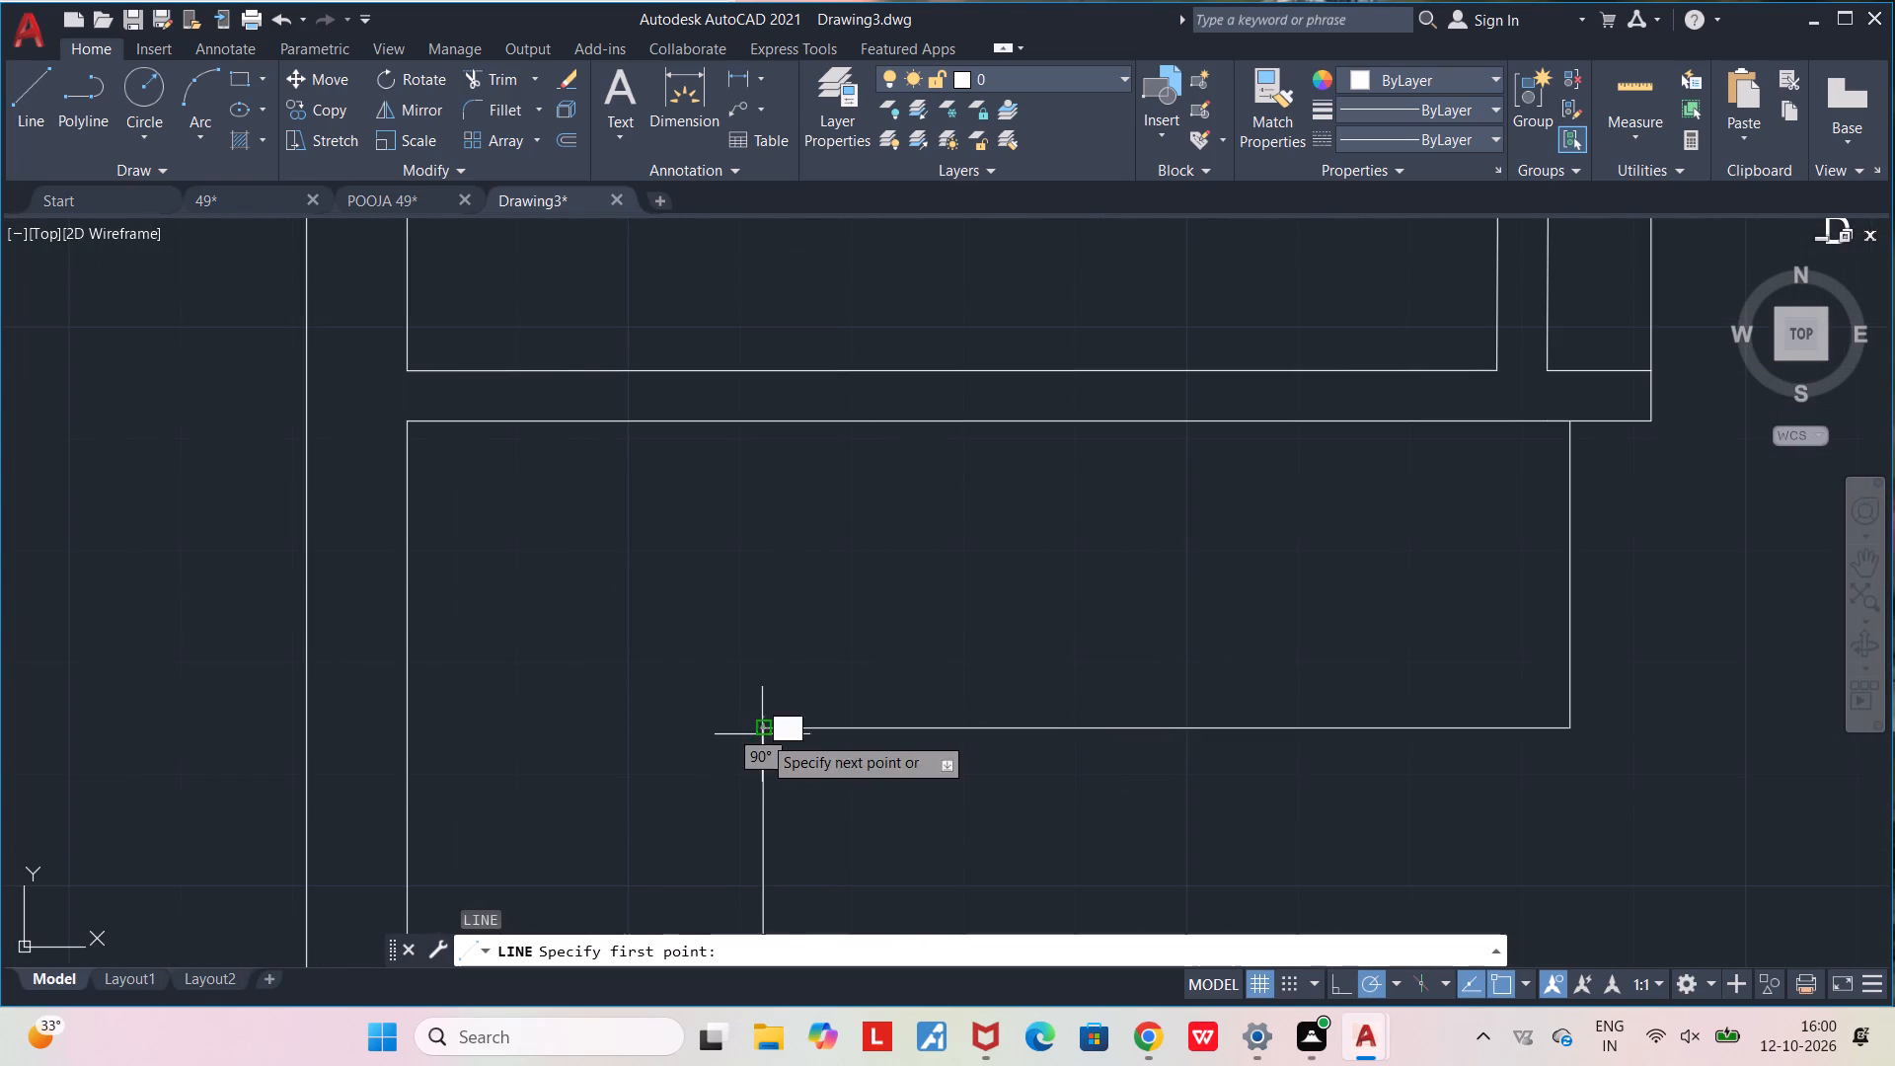
pyautogui.click(765, 421)
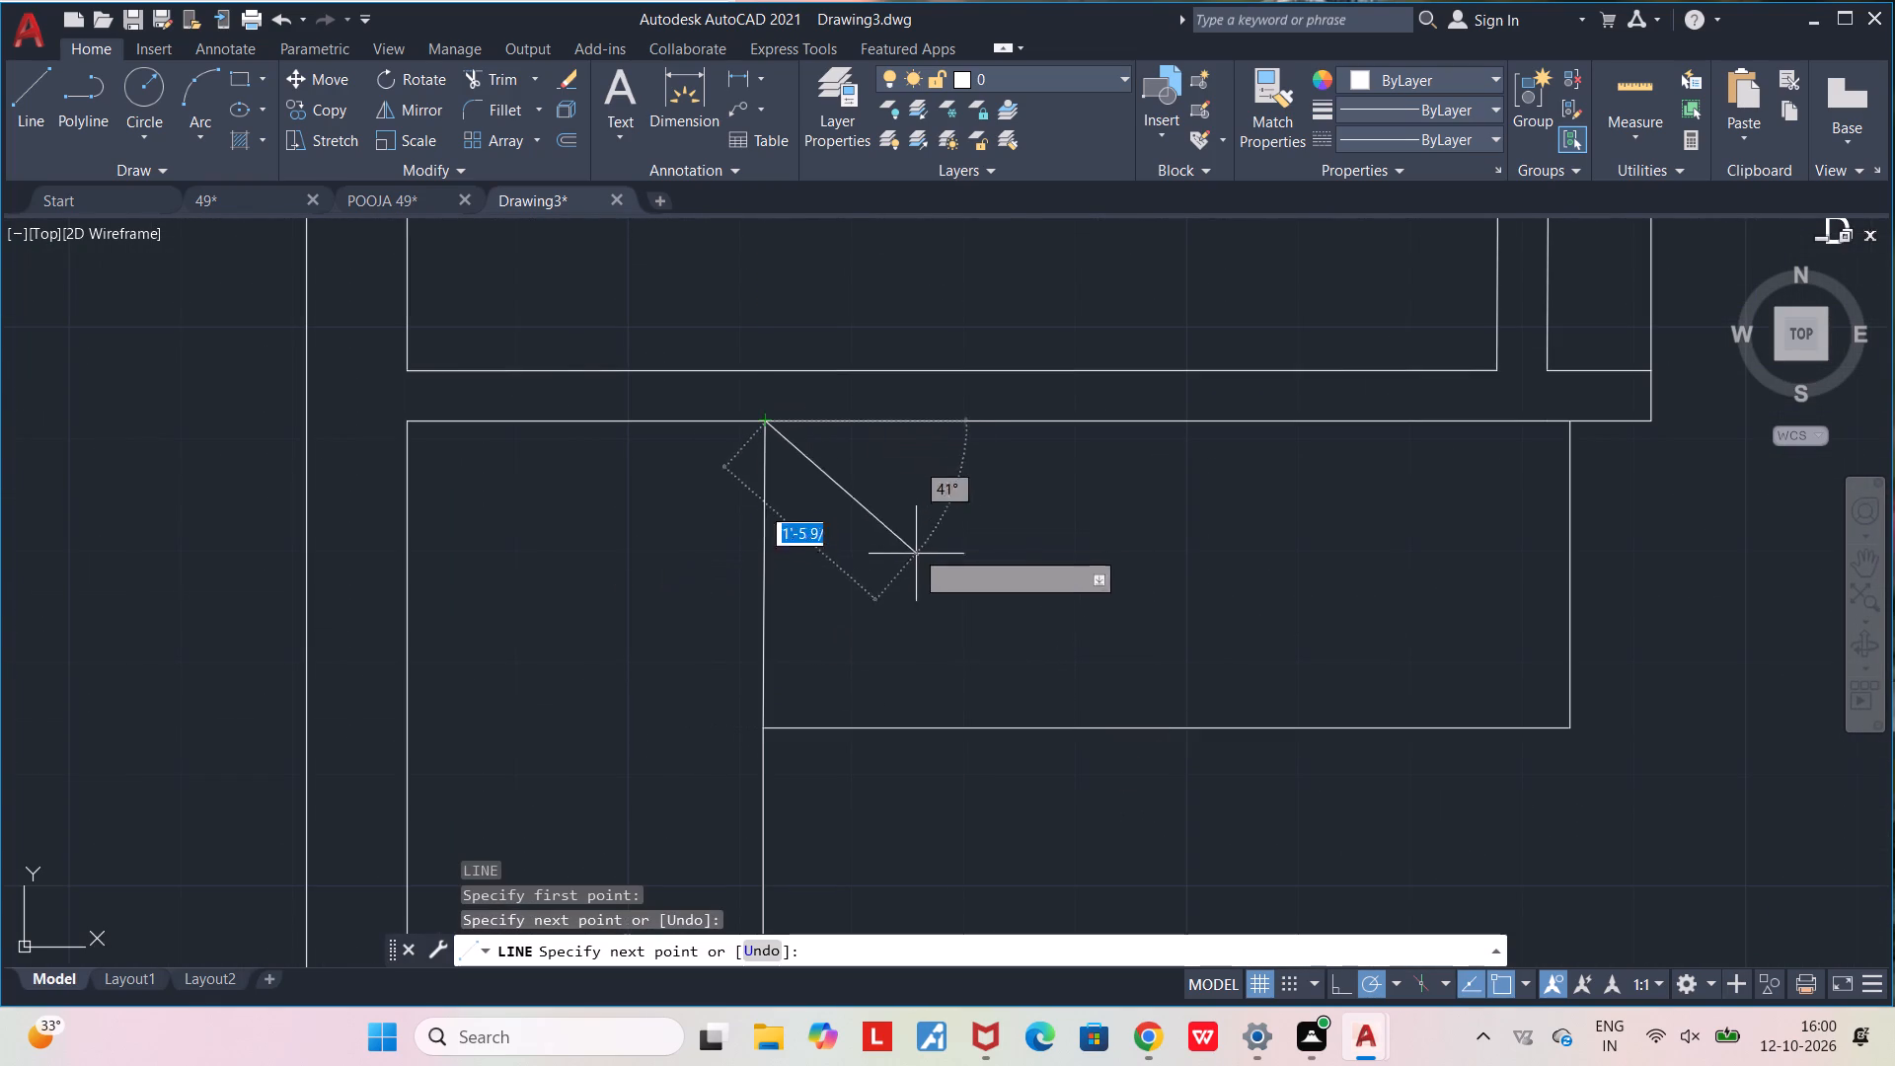
pyautogui.press('Escape')
# Draw a parallel vertical line a short distance east of the corner line, from the outline's south edge to the north wall.
pyautogui.press('l')
pyautogui.press('Return')
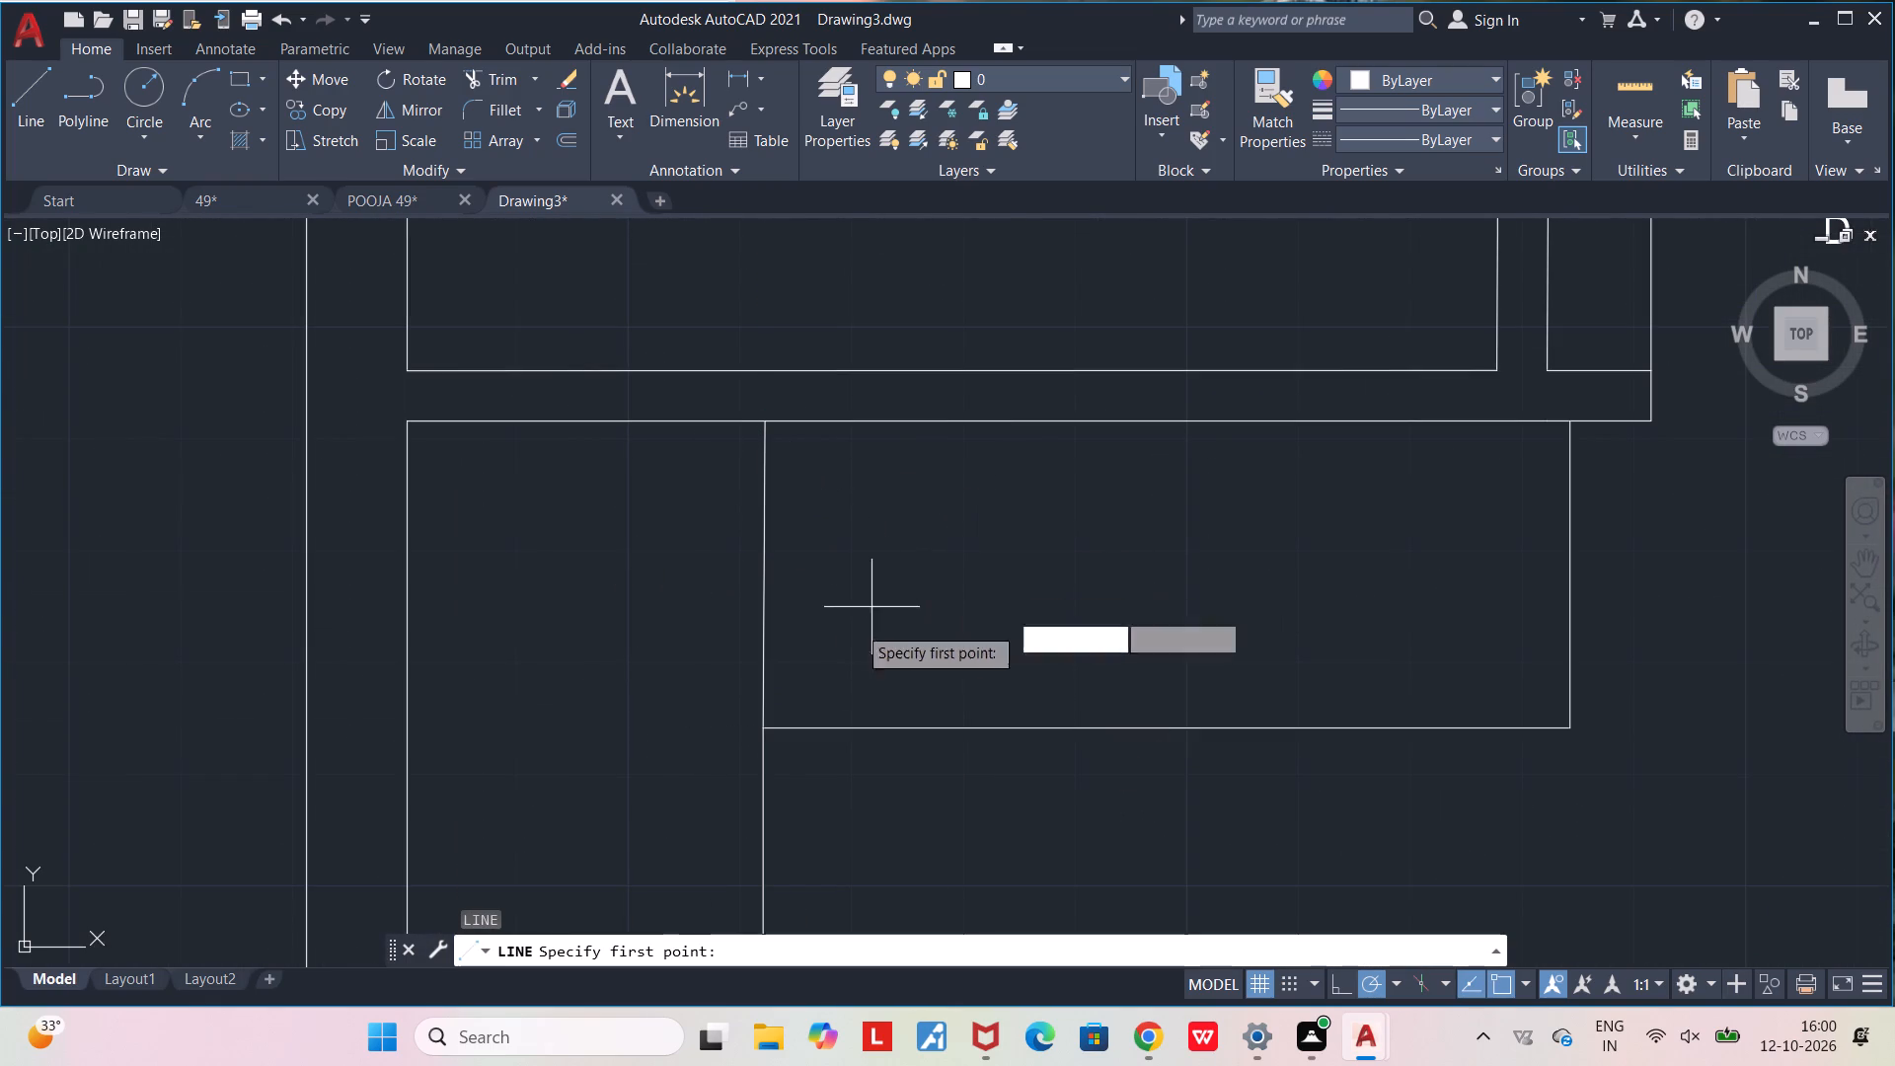
pyautogui.click(852, 726)
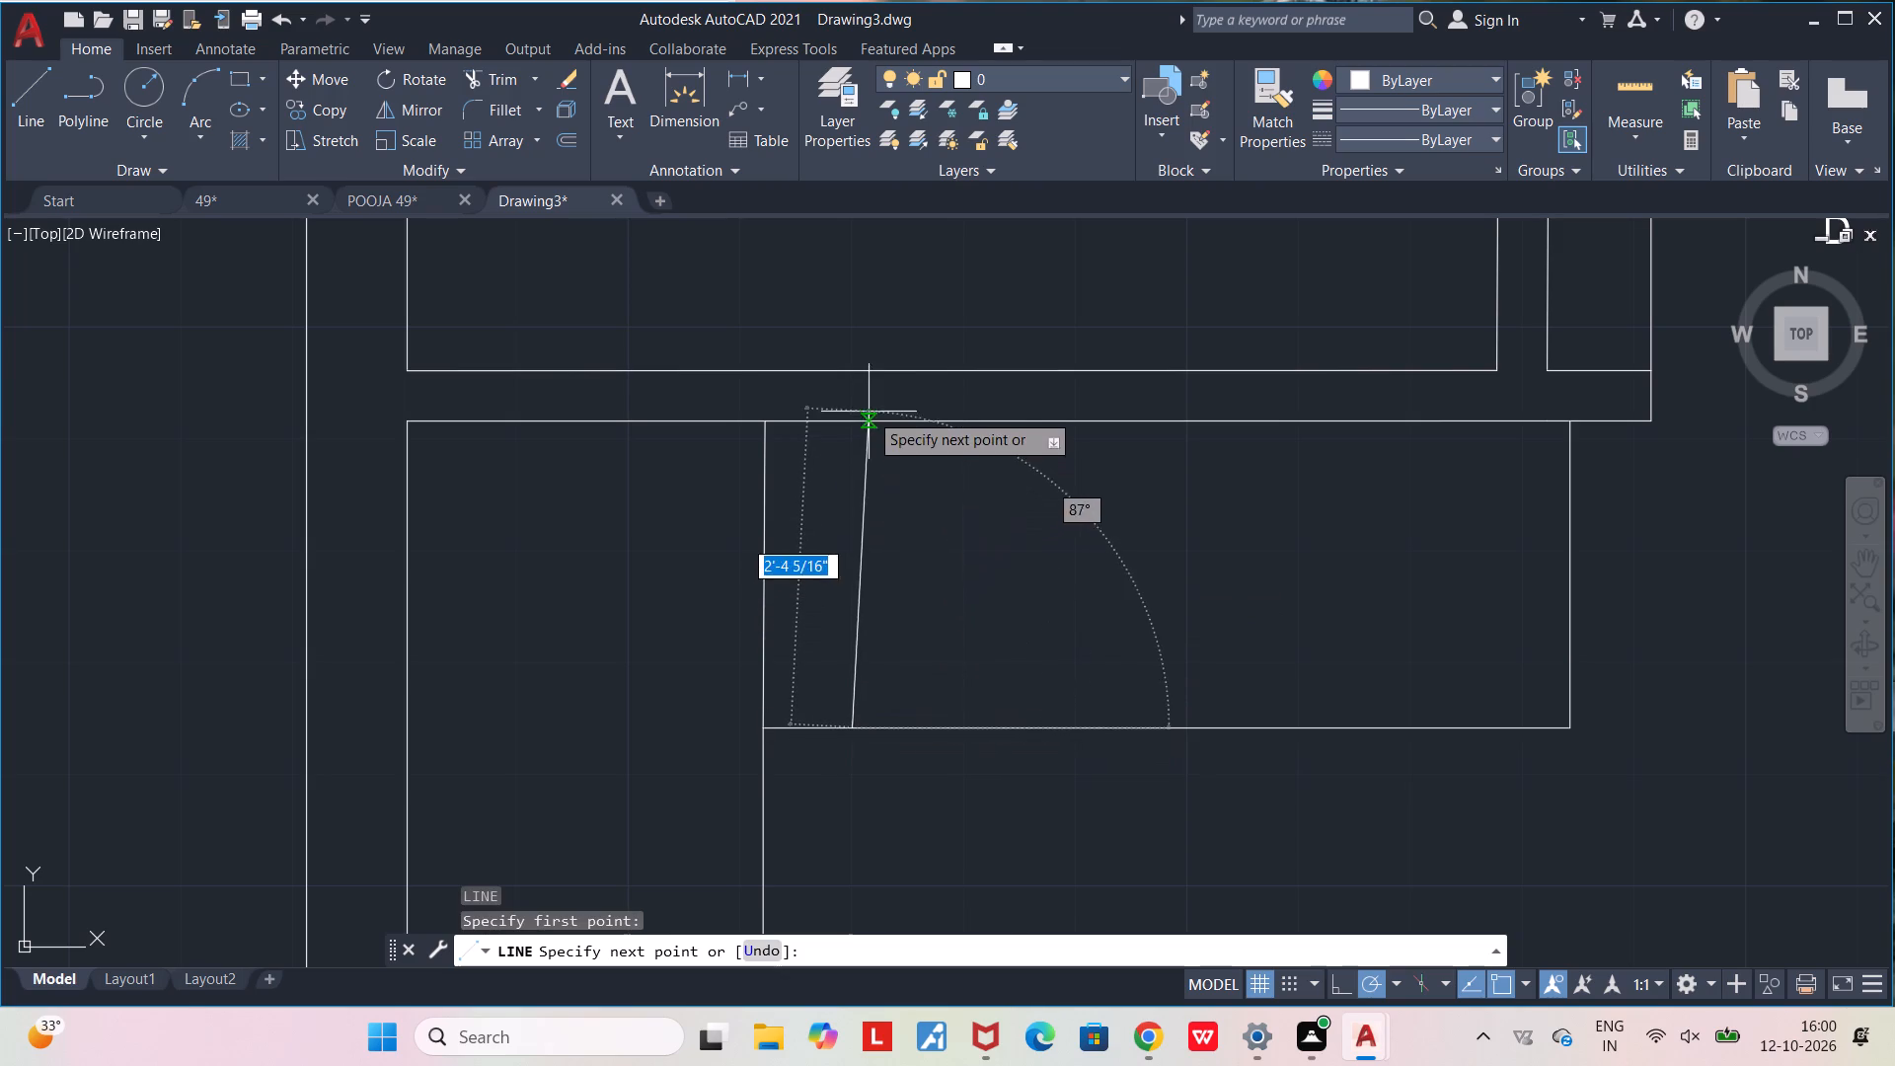
pyautogui.click(852, 423)
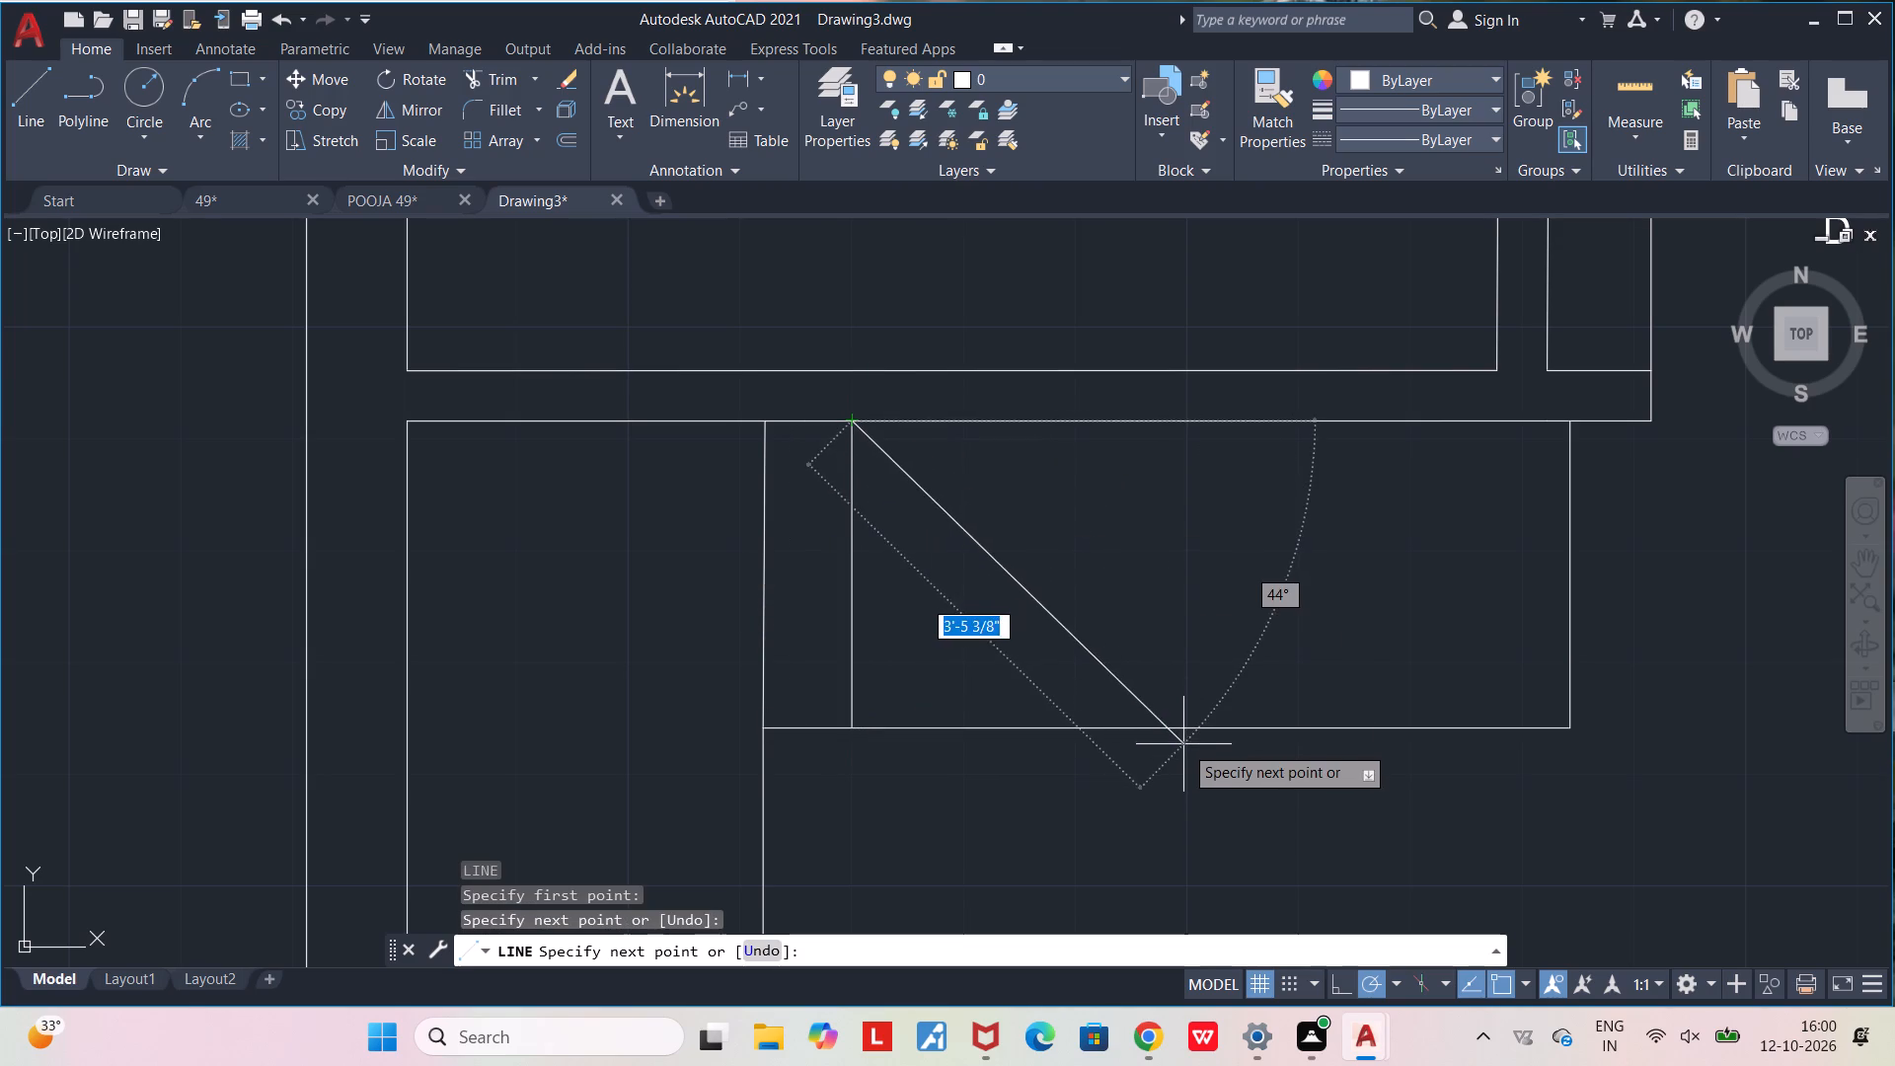
pyautogui.press('Escape')
pyautogui.press('Escape')
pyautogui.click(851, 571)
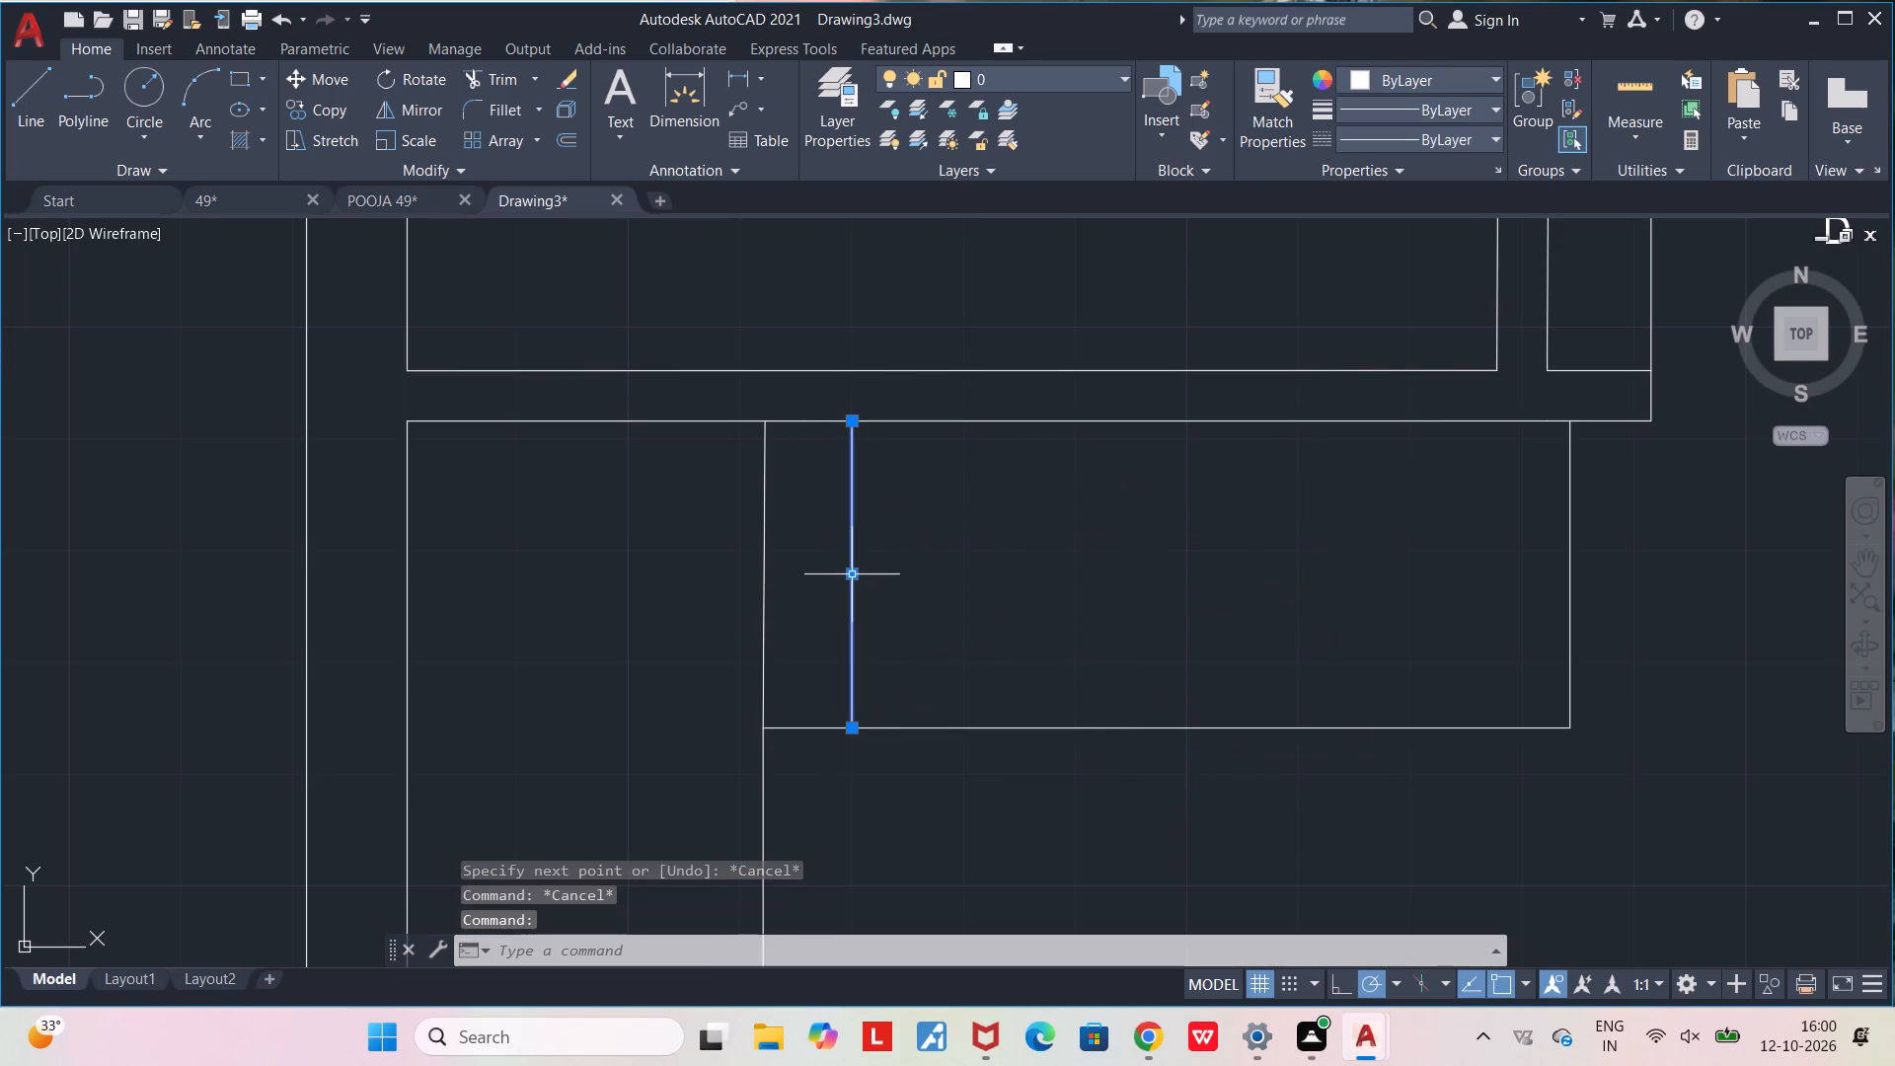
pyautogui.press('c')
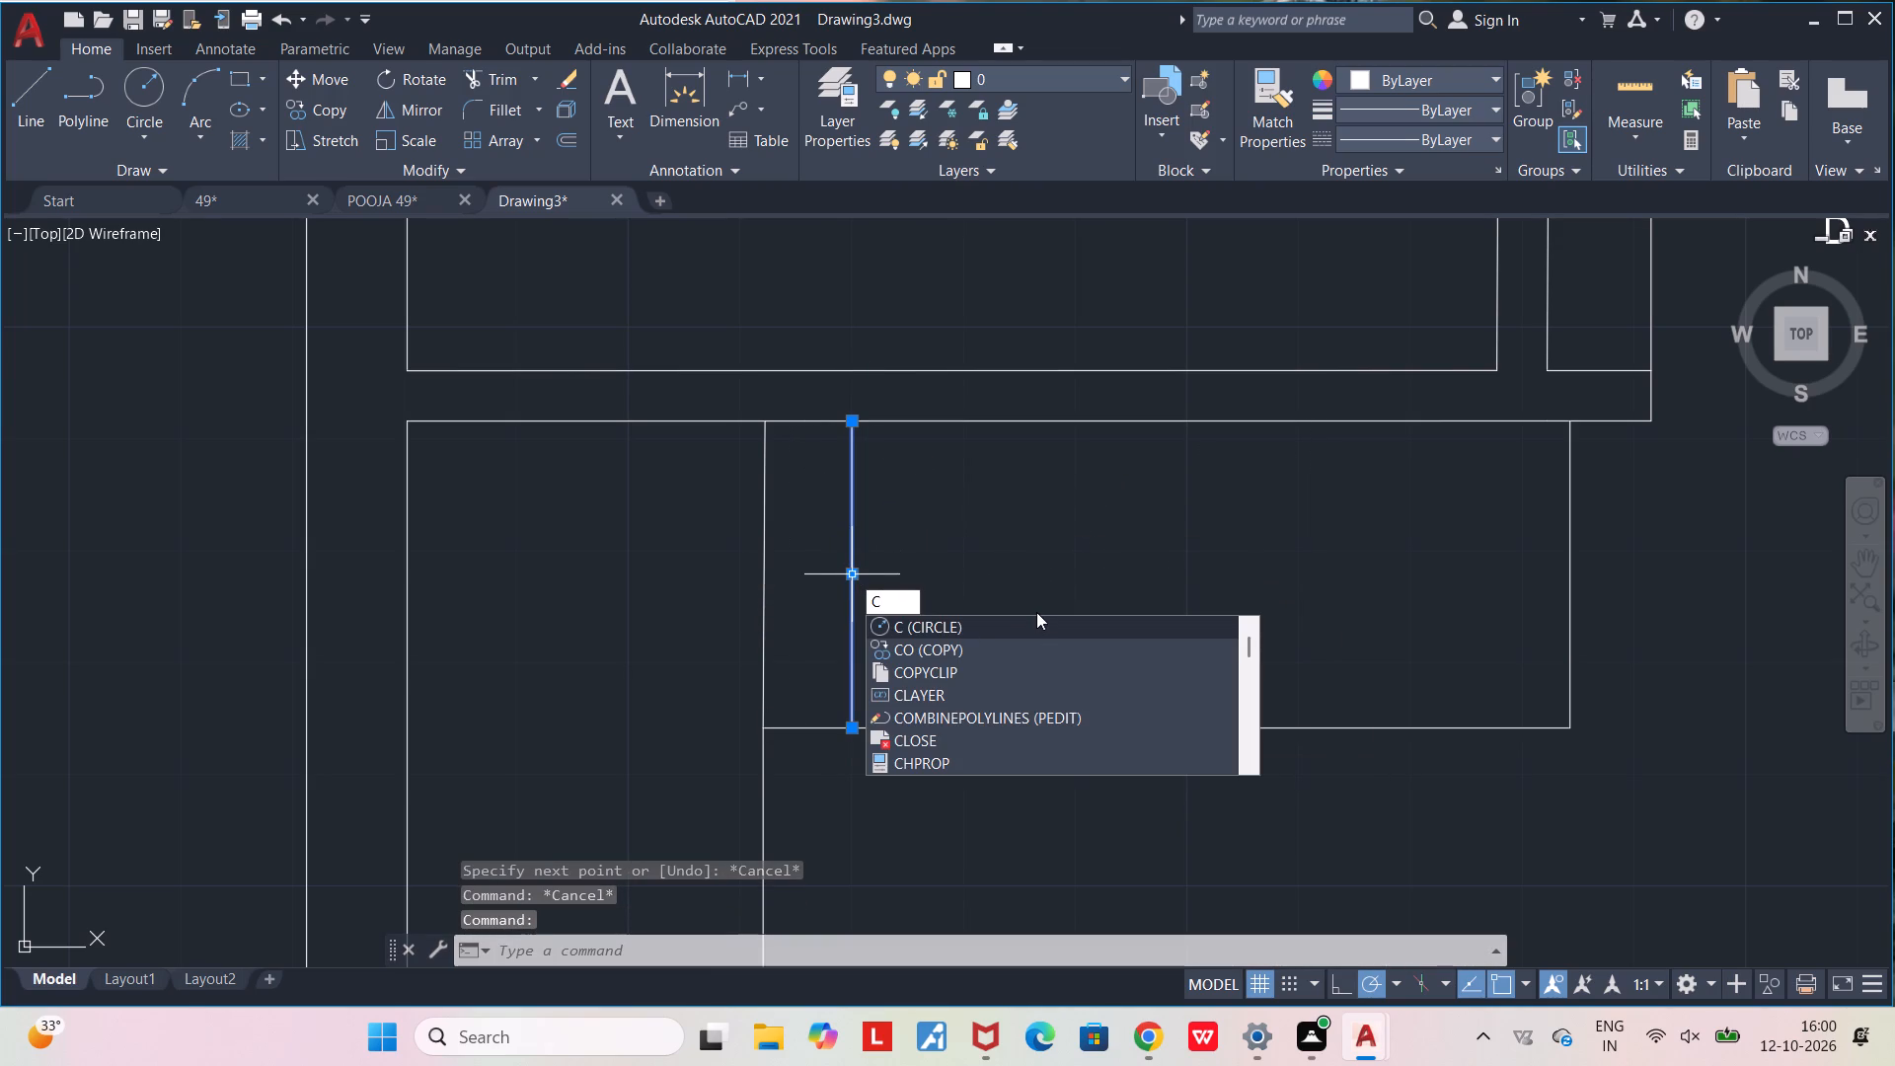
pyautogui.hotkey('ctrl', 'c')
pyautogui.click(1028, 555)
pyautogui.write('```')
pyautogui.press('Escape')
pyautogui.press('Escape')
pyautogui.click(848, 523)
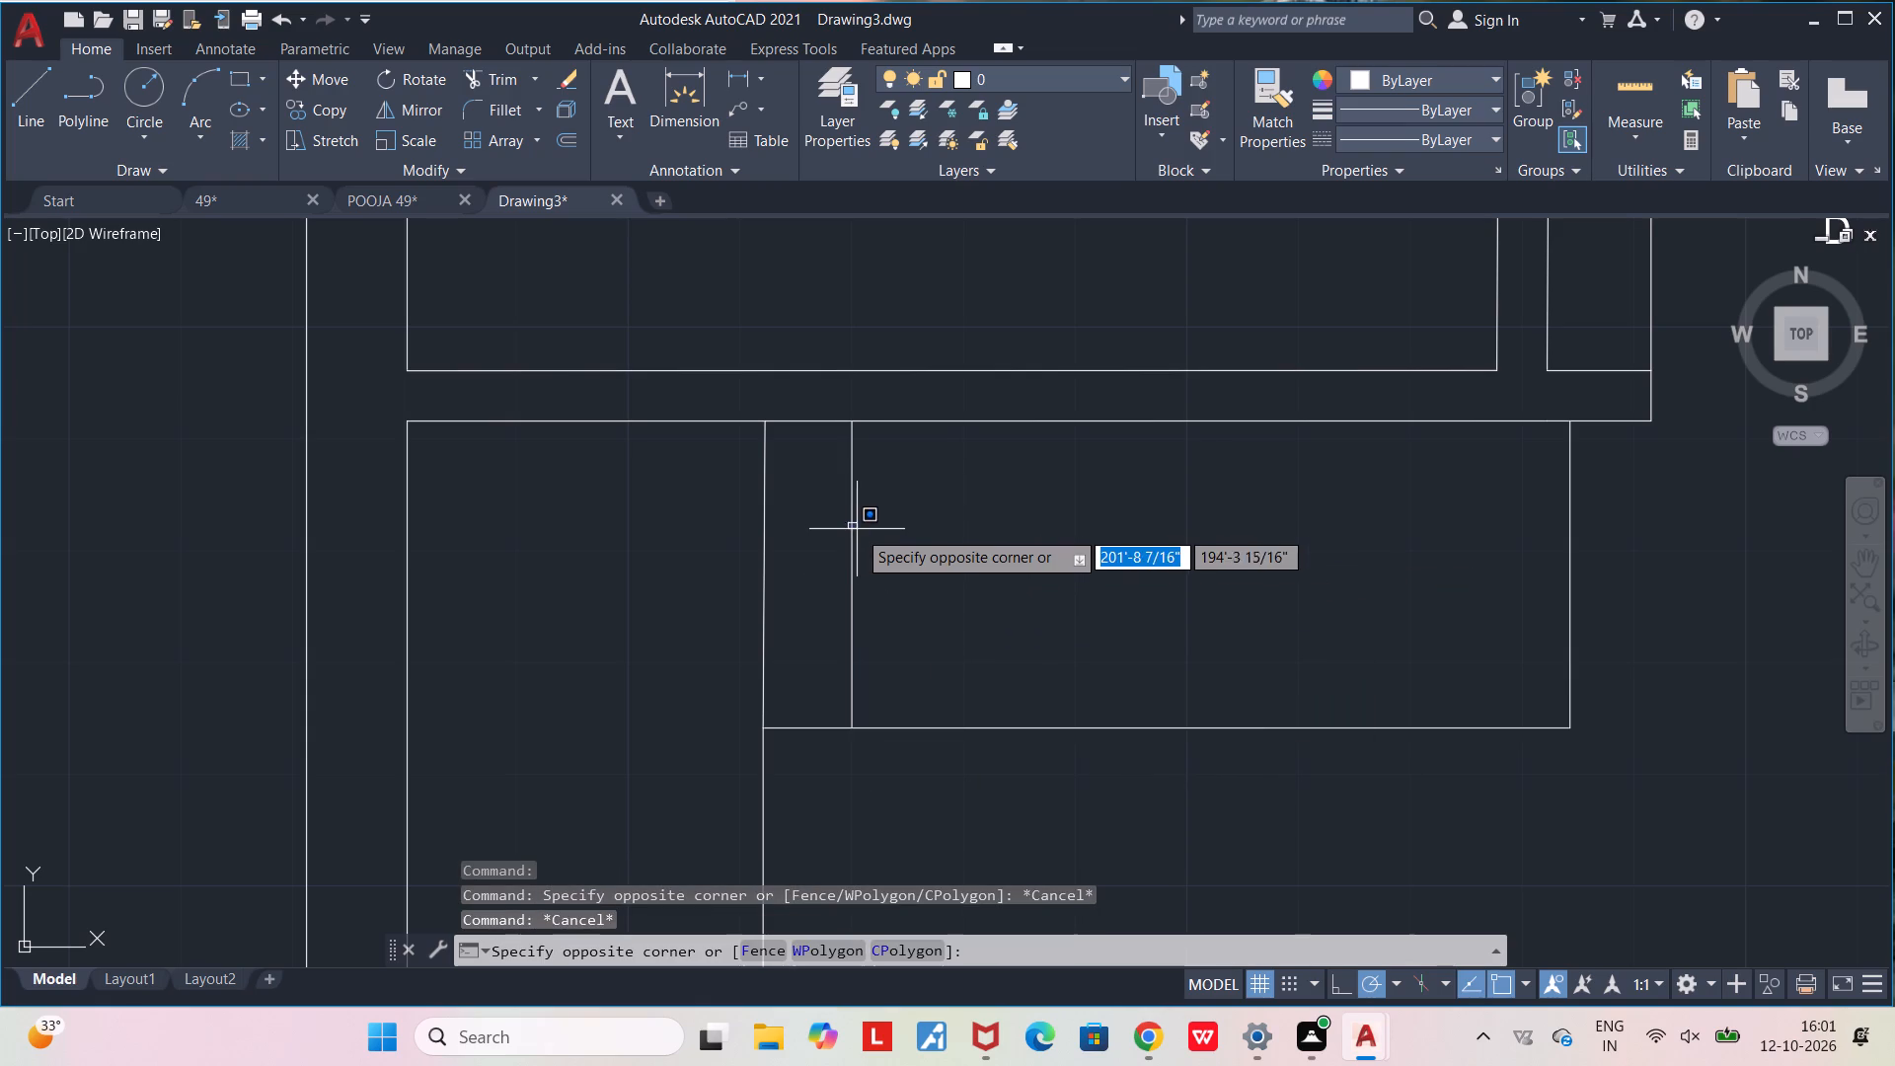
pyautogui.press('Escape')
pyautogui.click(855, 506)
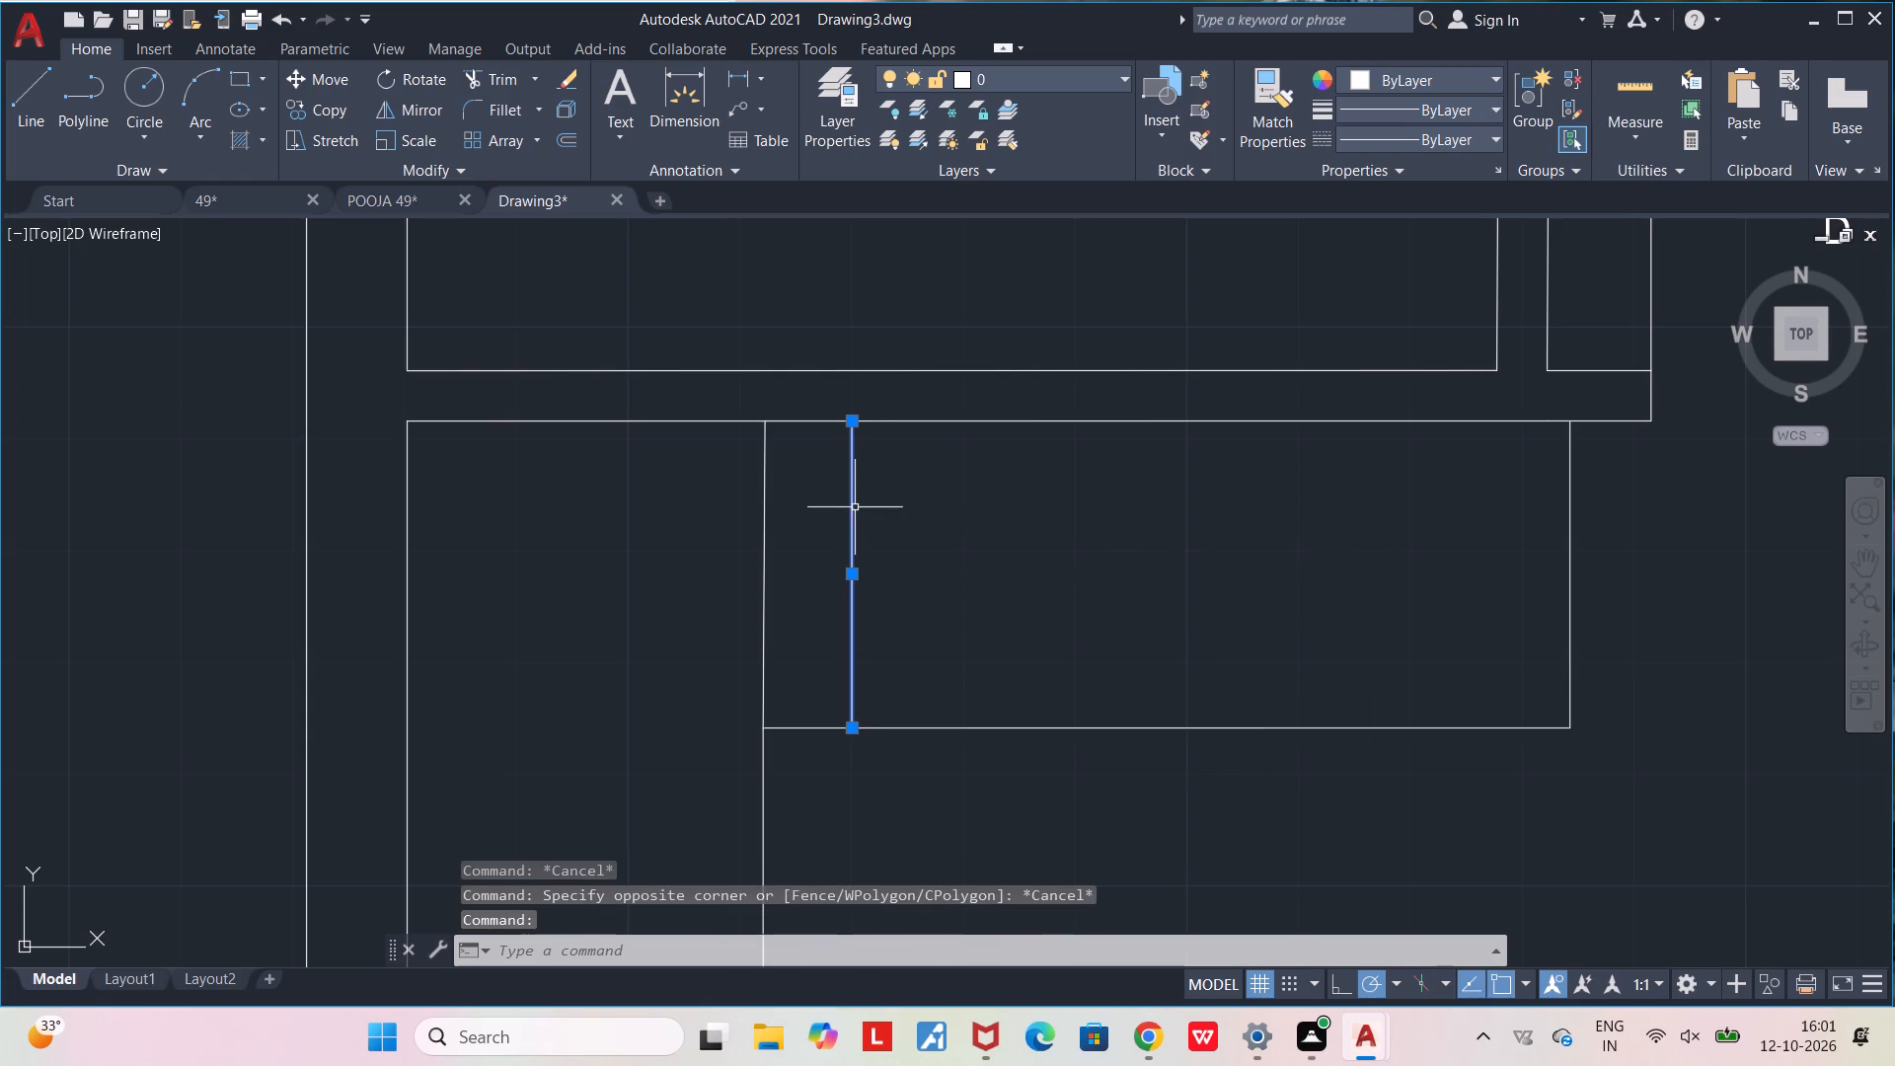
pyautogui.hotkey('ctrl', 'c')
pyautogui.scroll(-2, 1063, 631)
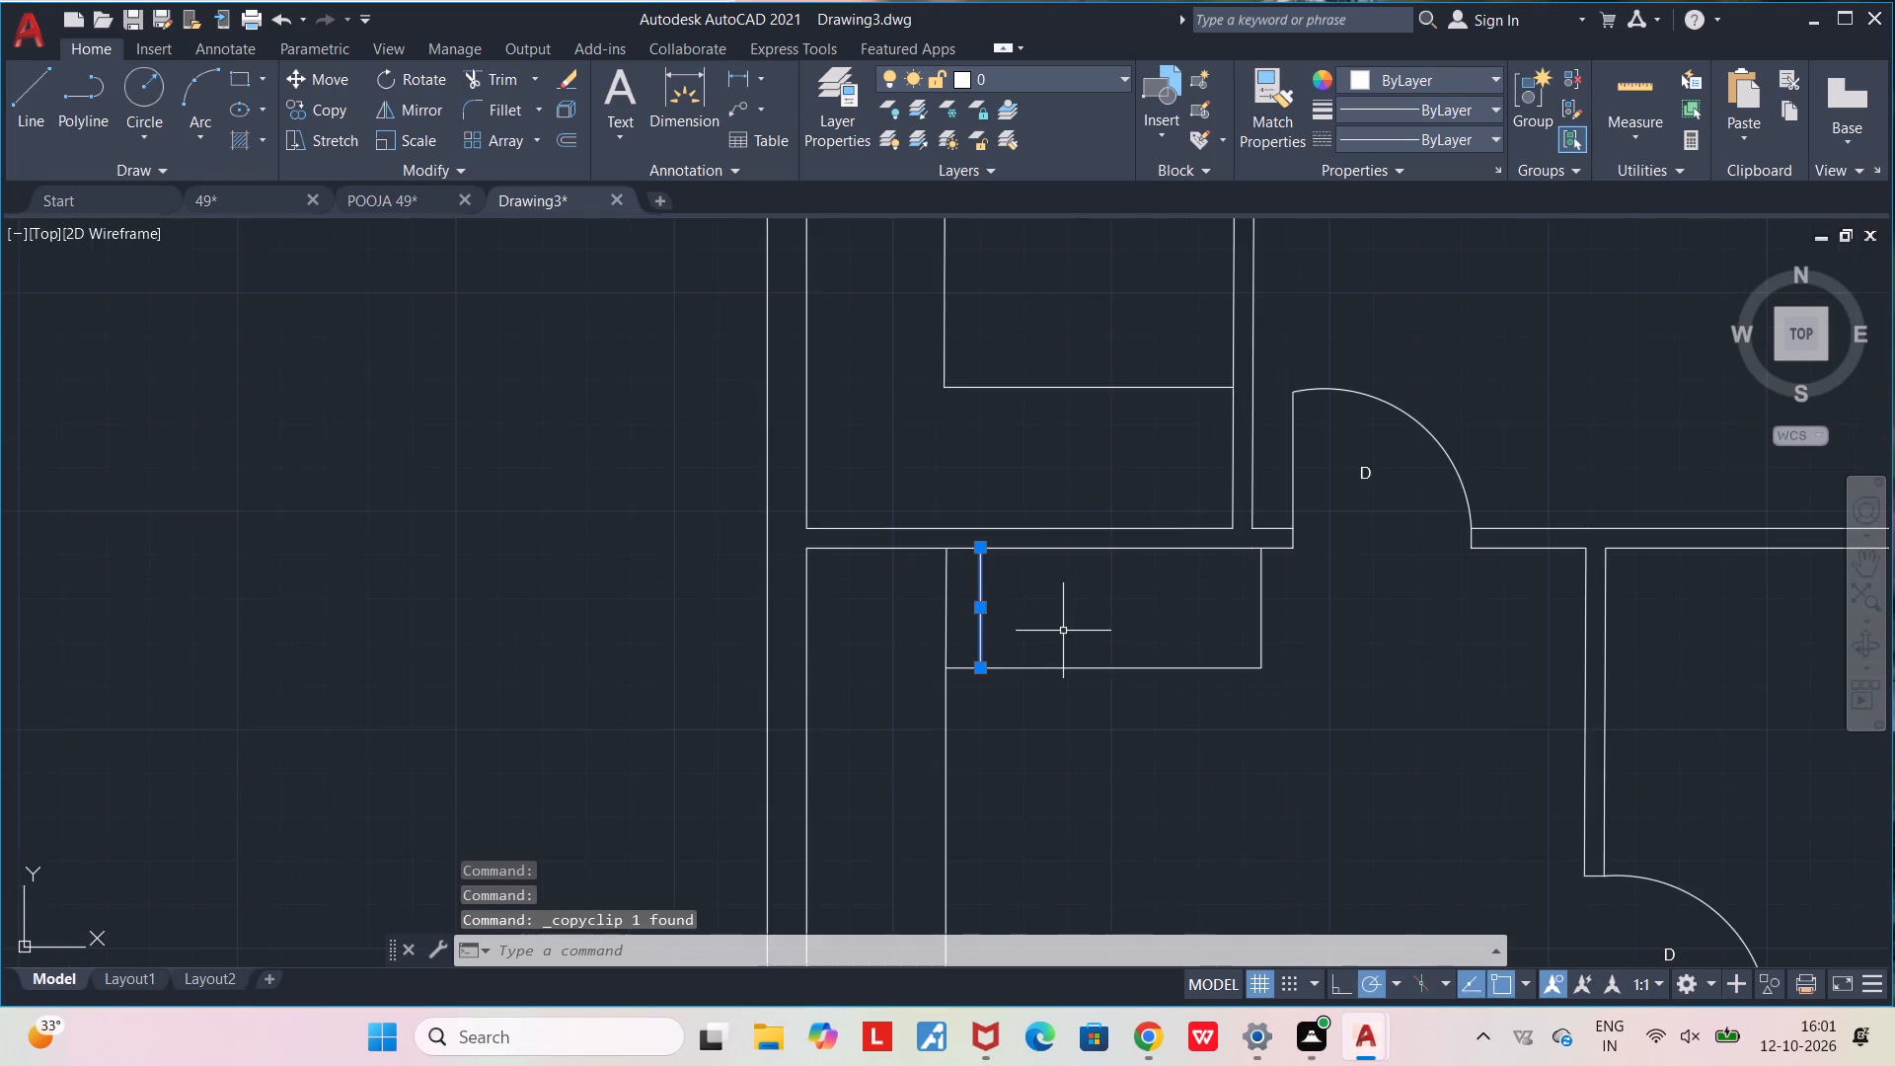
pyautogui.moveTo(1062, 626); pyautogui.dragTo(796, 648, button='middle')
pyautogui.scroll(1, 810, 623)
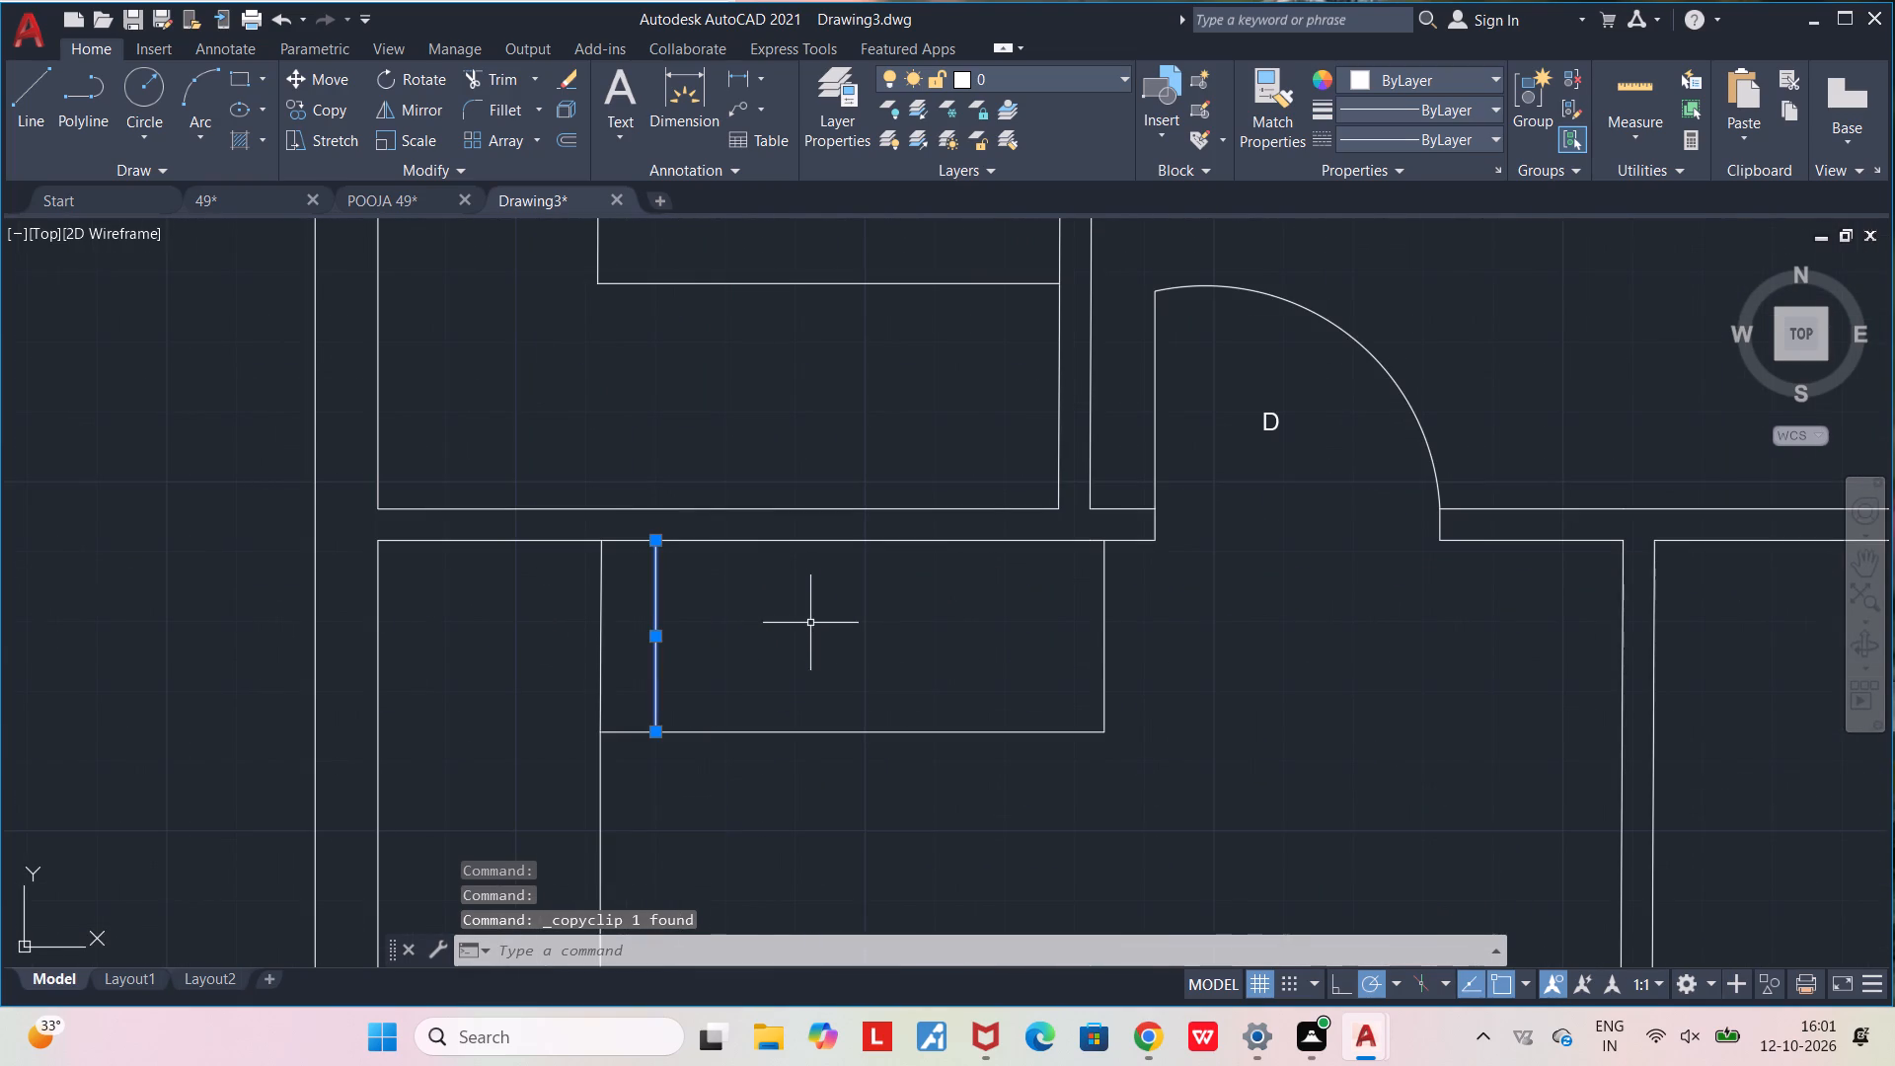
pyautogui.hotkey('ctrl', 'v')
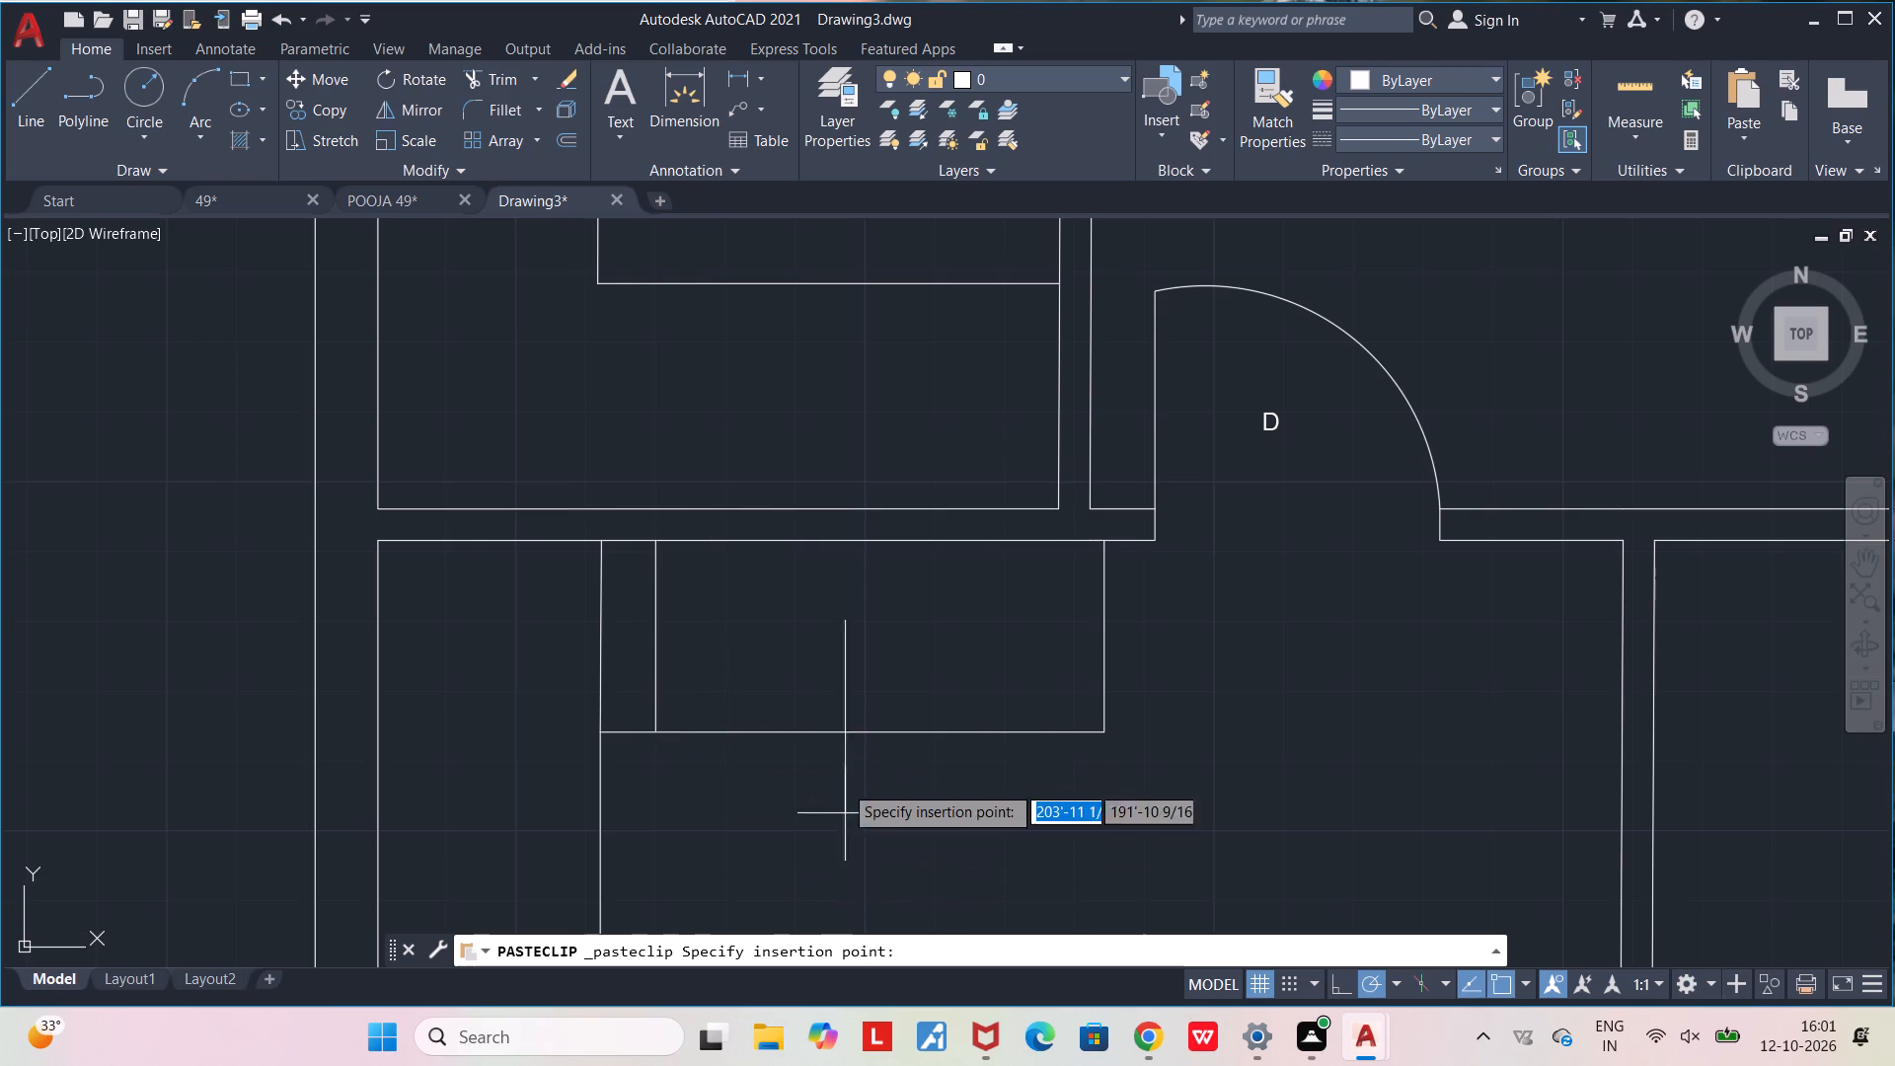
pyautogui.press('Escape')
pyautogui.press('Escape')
# Draw two more vertical dividers, about 2'-3" long, east of the existing one, from the L-shaped outline's south edge to the north wall.
pyautogui.scroll(2, 663, 647)
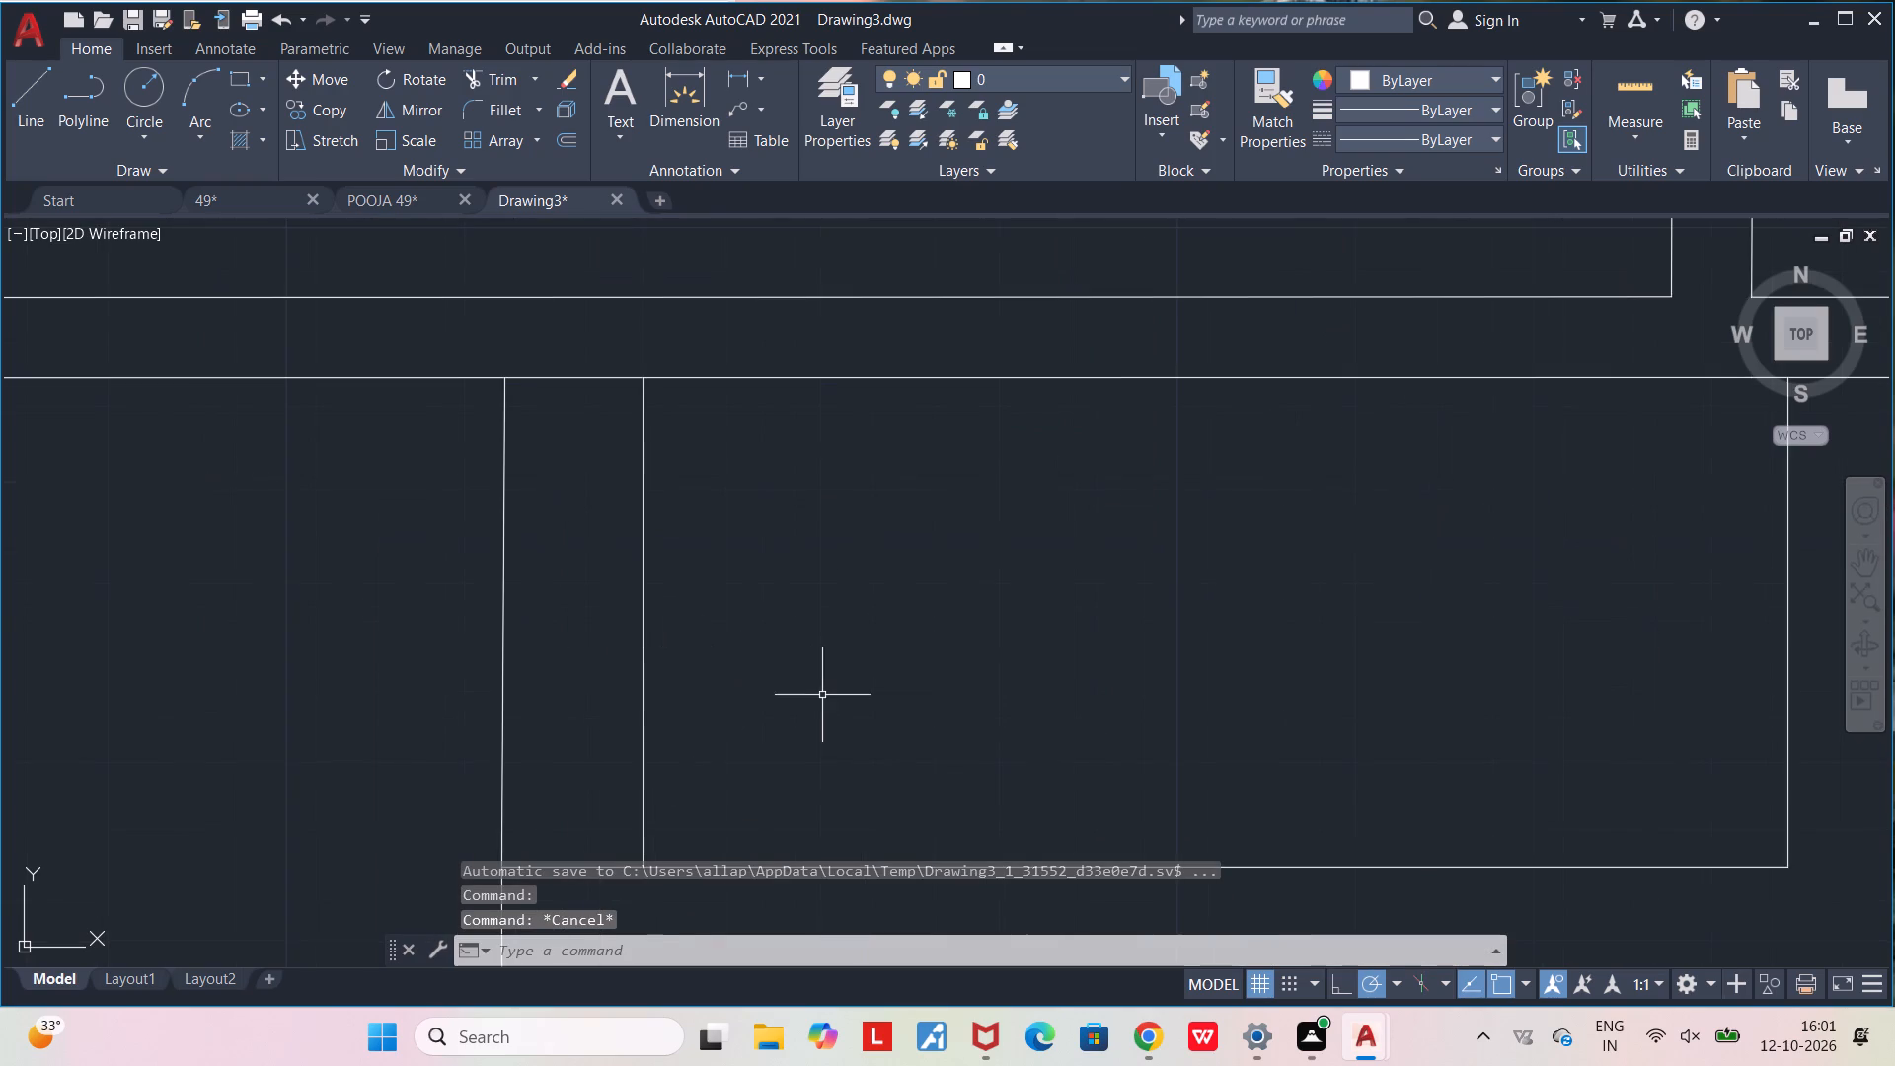
pyautogui.scroll(-2, 820, 694)
pyautogui.moveTo(819, 691); pyautogui.dragTo(705, 619, button='middle')
pyautogui.press('l')
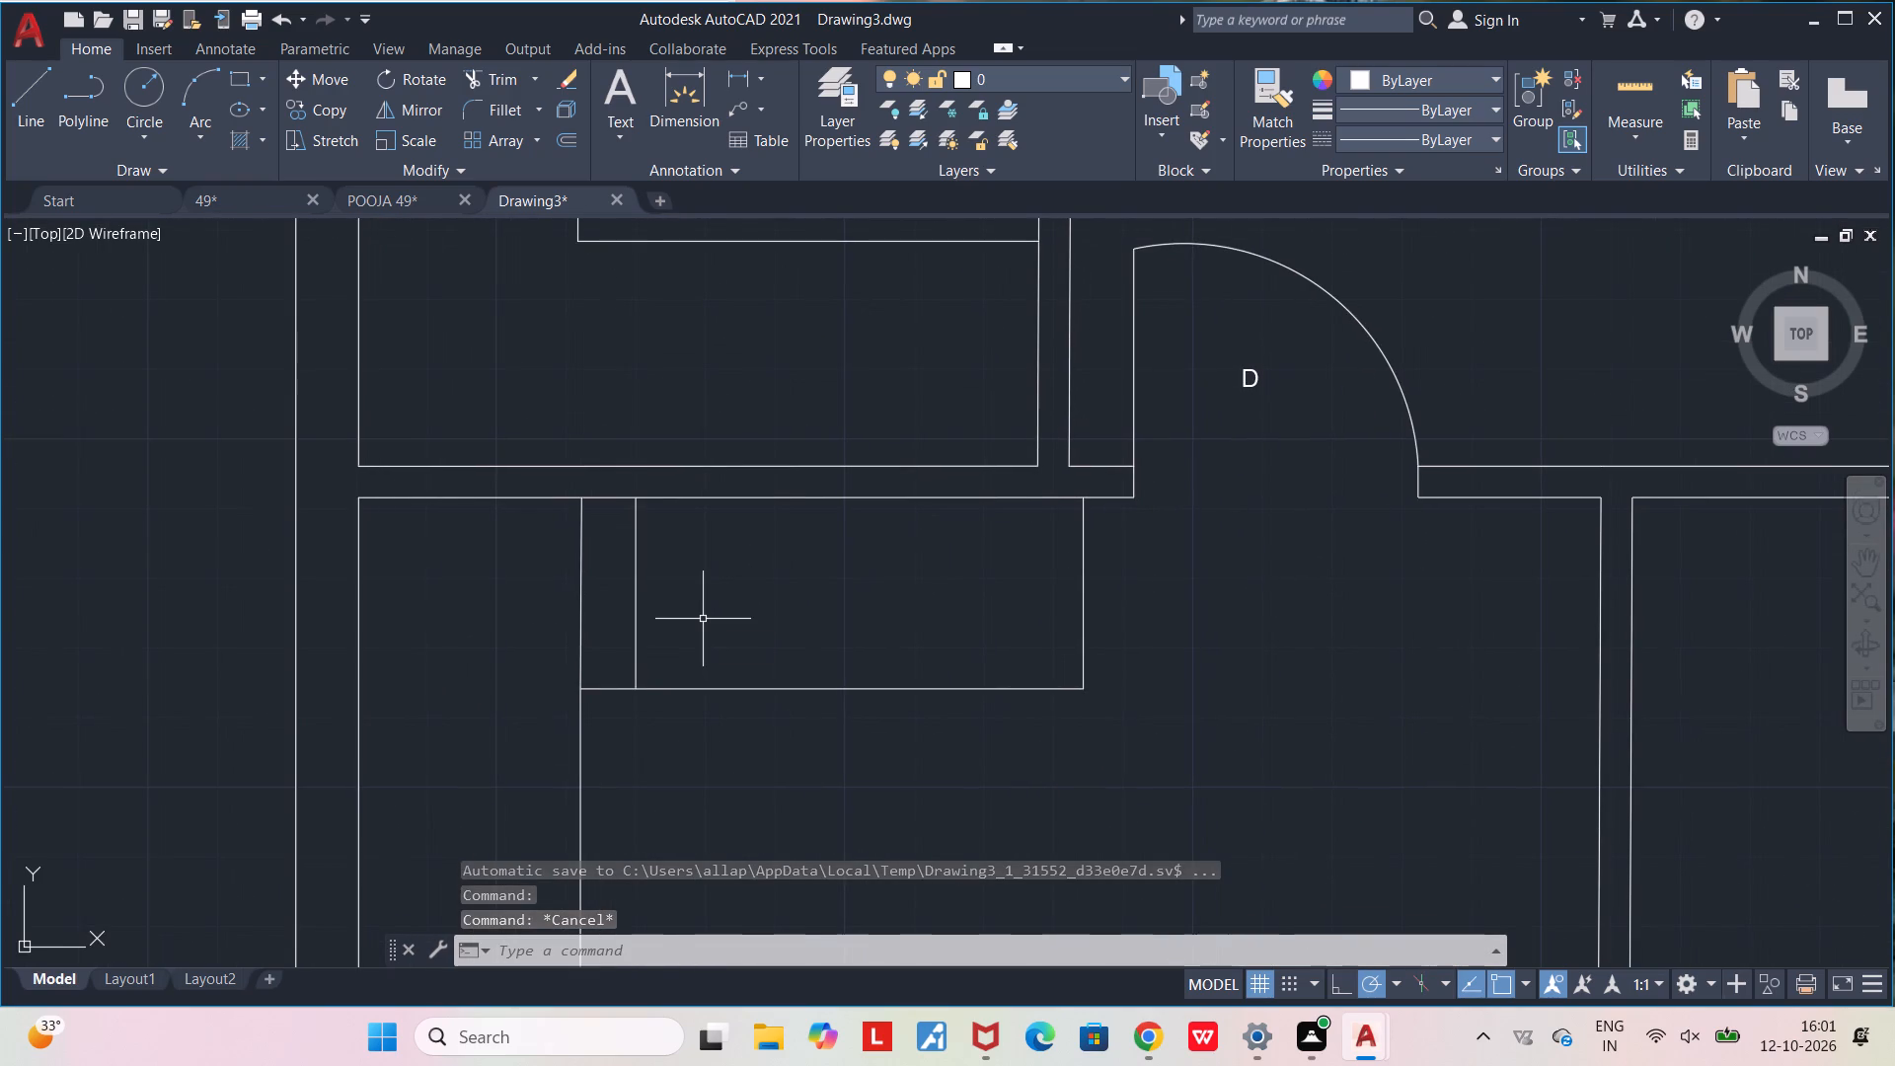
pyautogui.press('Return')
pyautogui.click(697, 688)
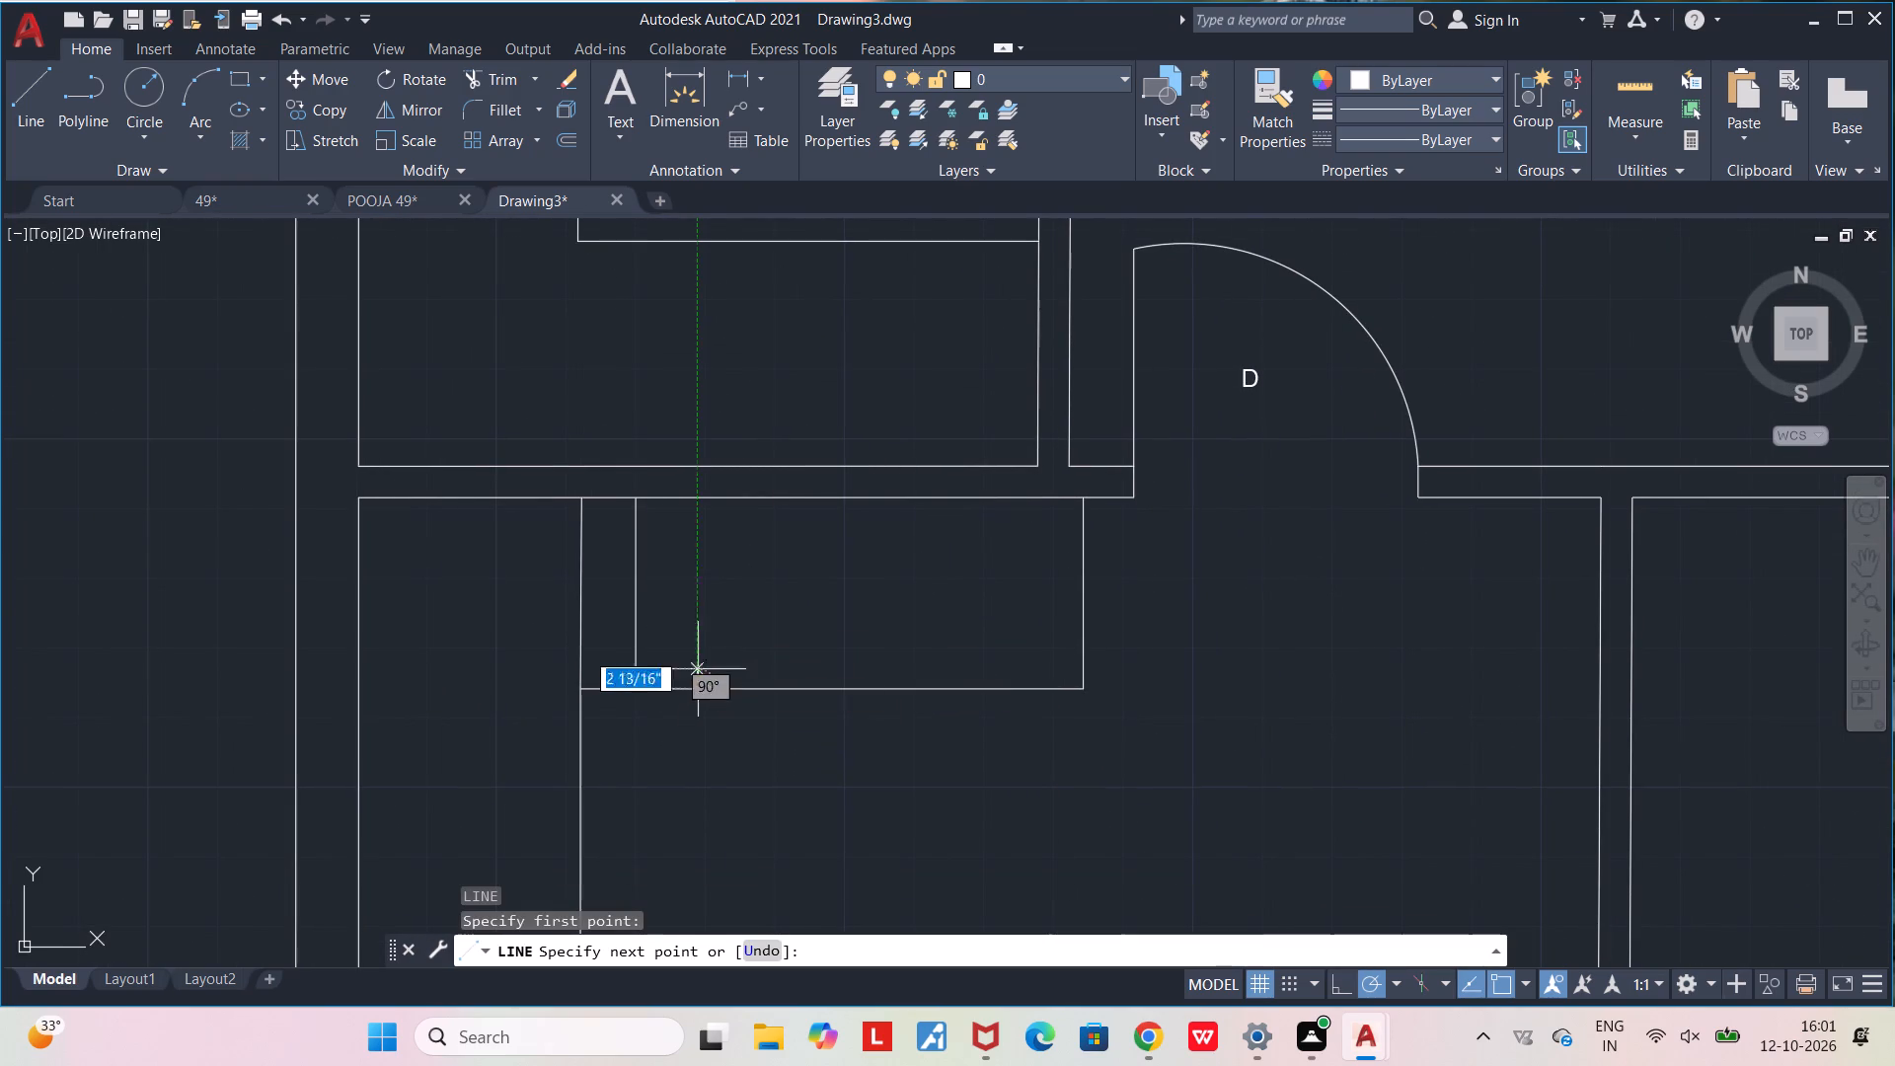
pyautogui.click(698, 487)
pyautogui.moveTo(725, 493); pyautogui.dragTo(946, 620)
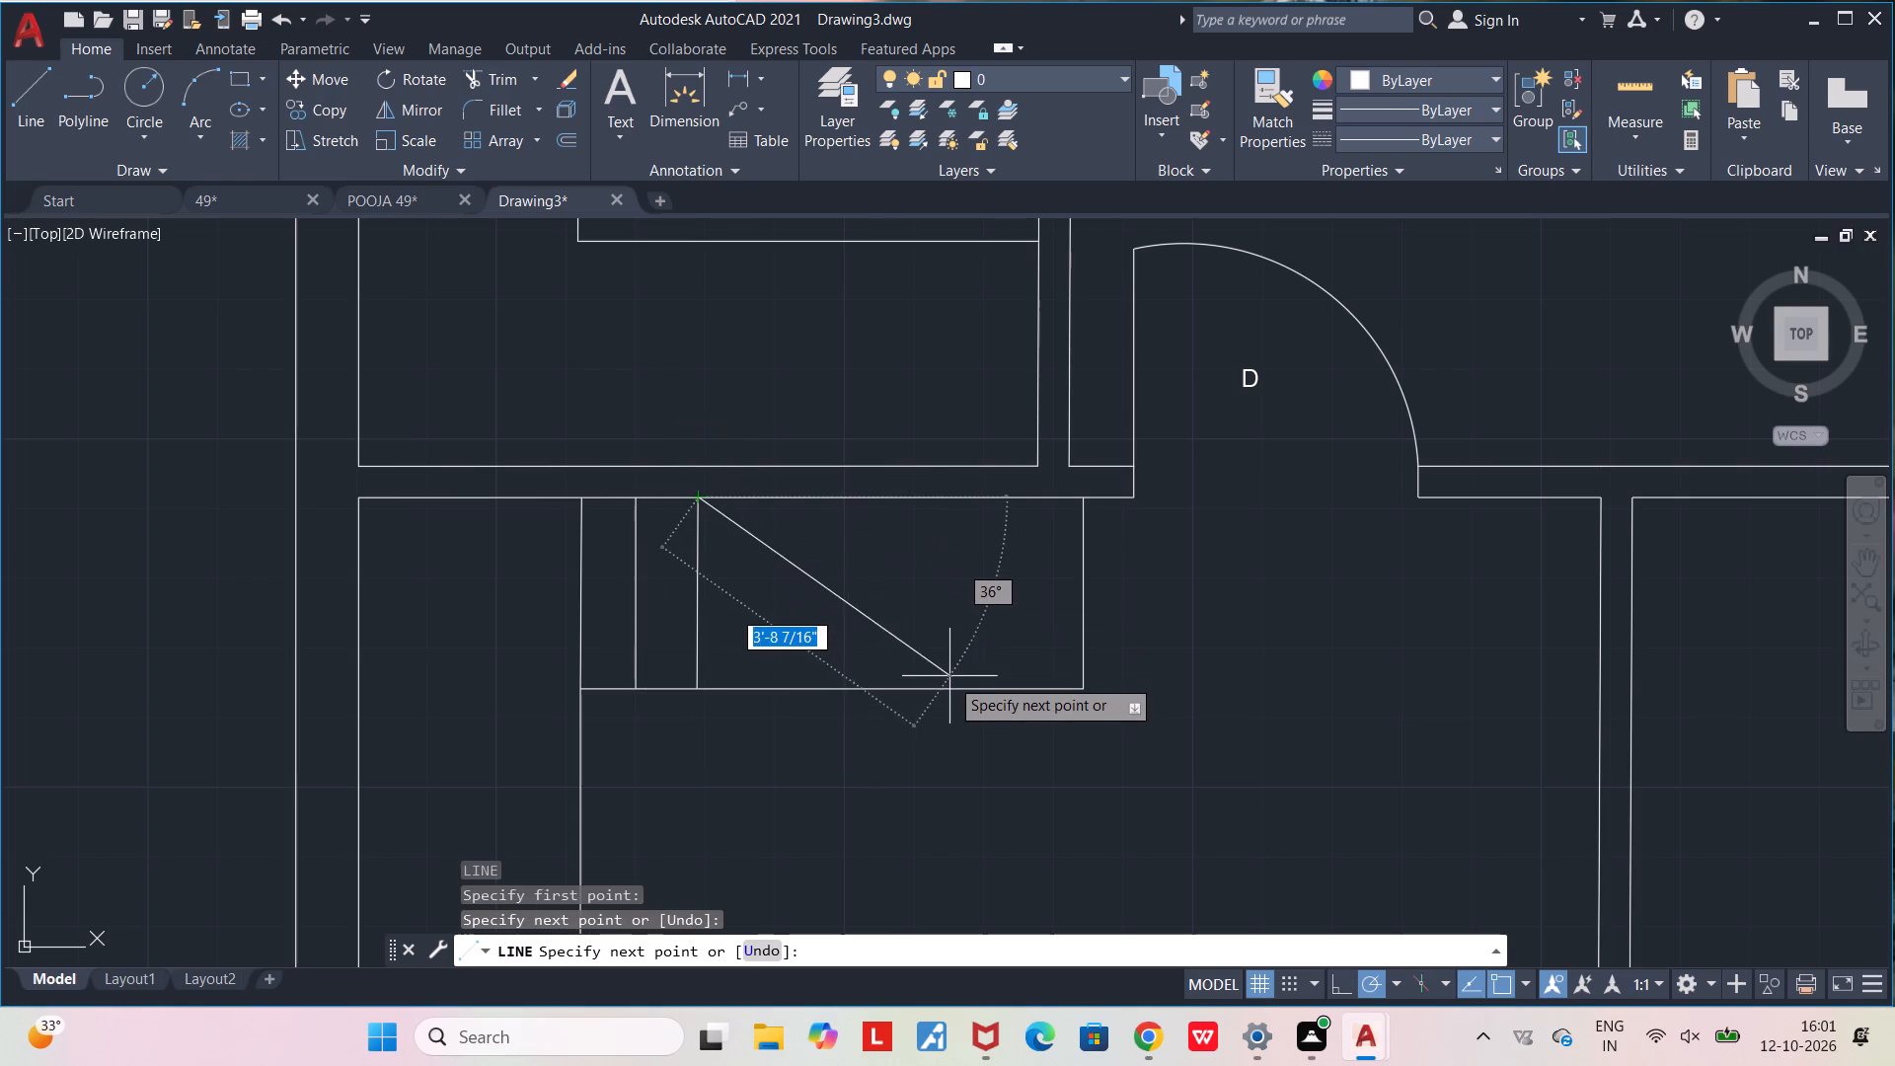
pyautogui.press('Escape')
pyautogui.press('l')
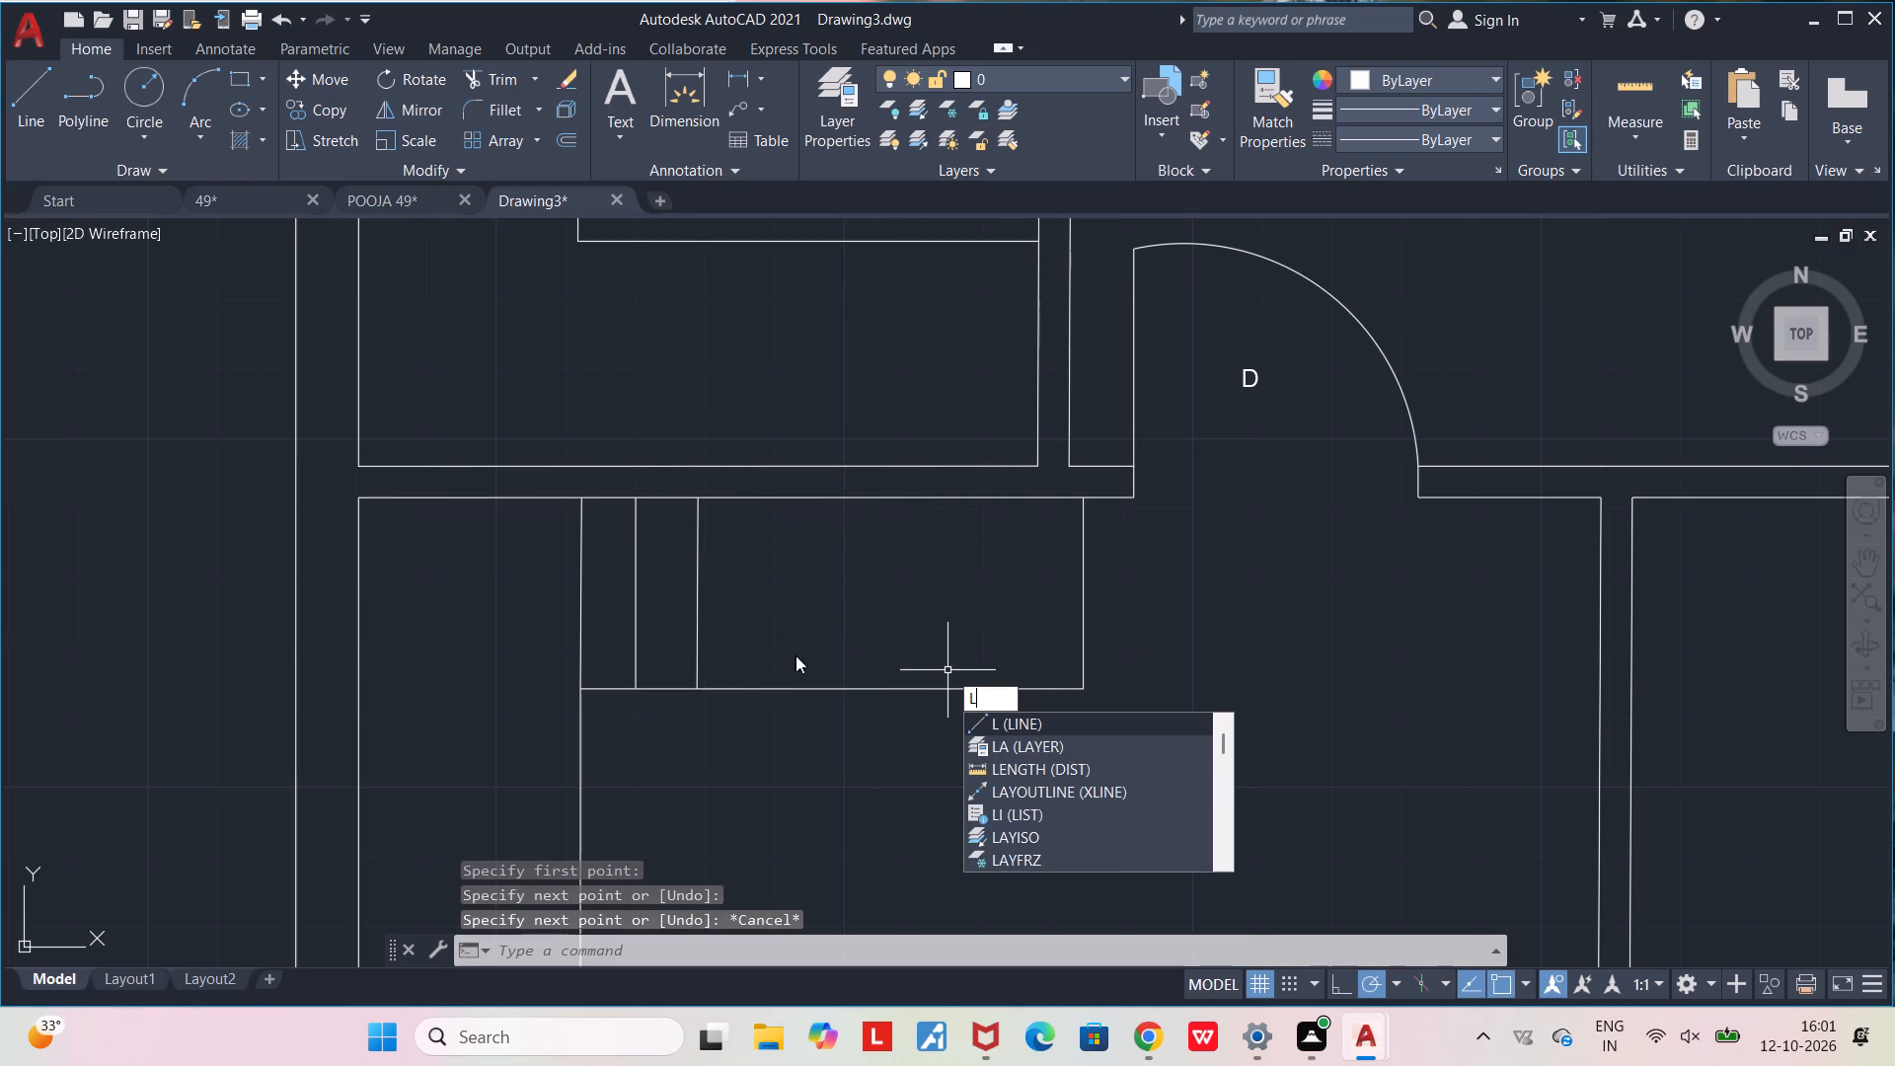
pyautogui.press('Return')
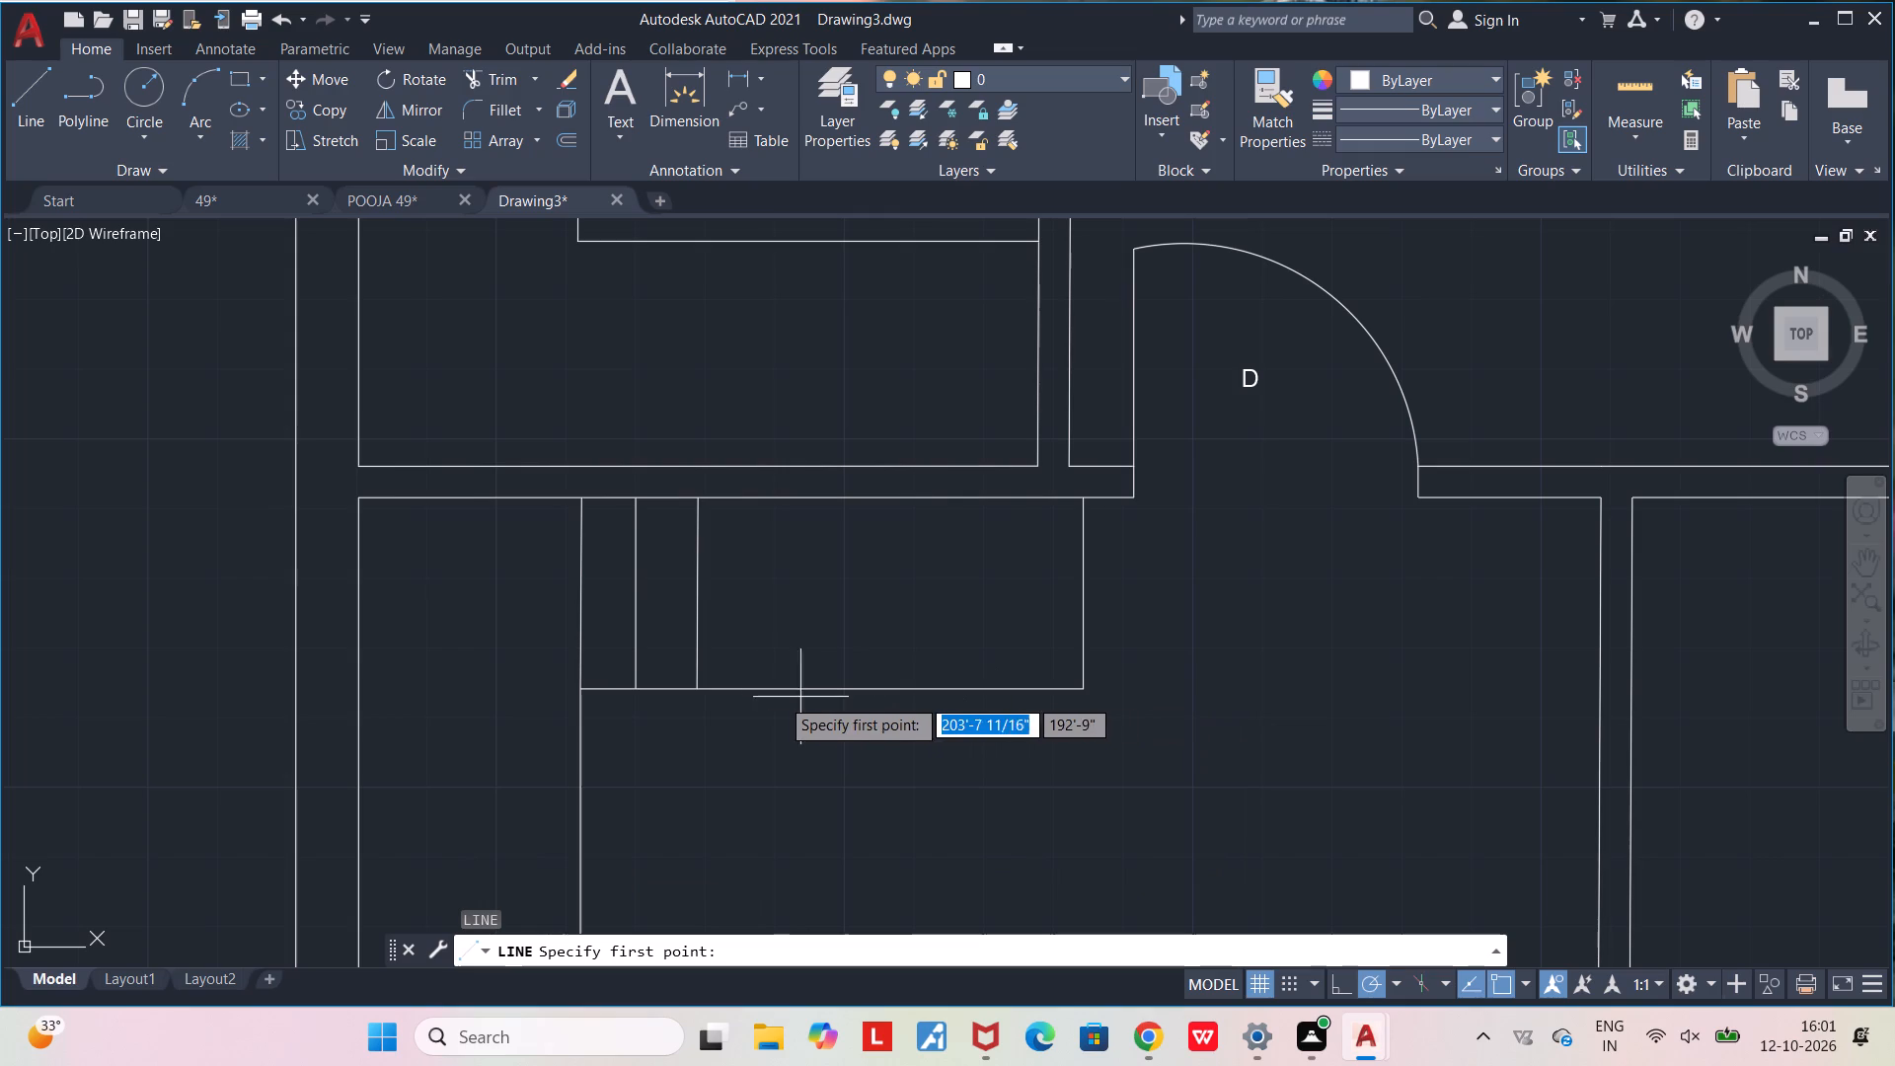
pyautogui.click(760, 685)
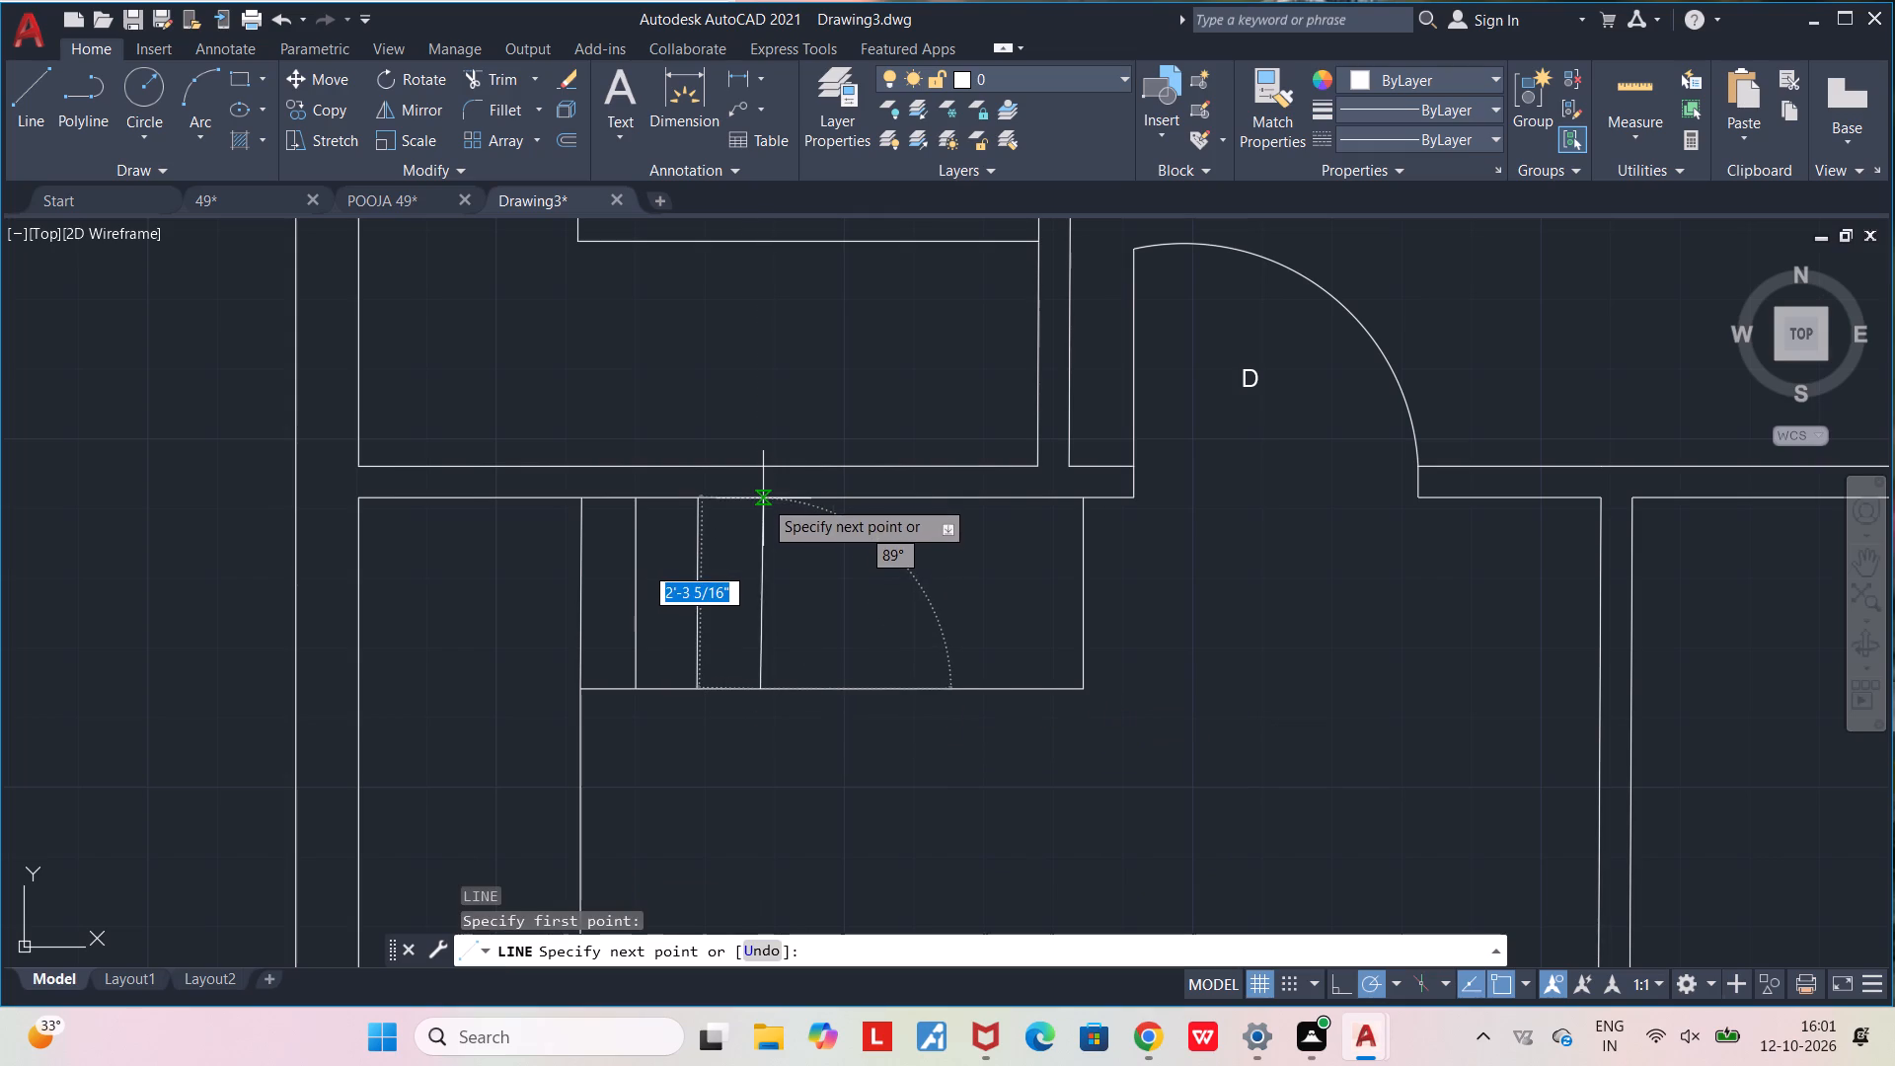
pyautogui.click(763, 498)
pyautogui.press('Escape')
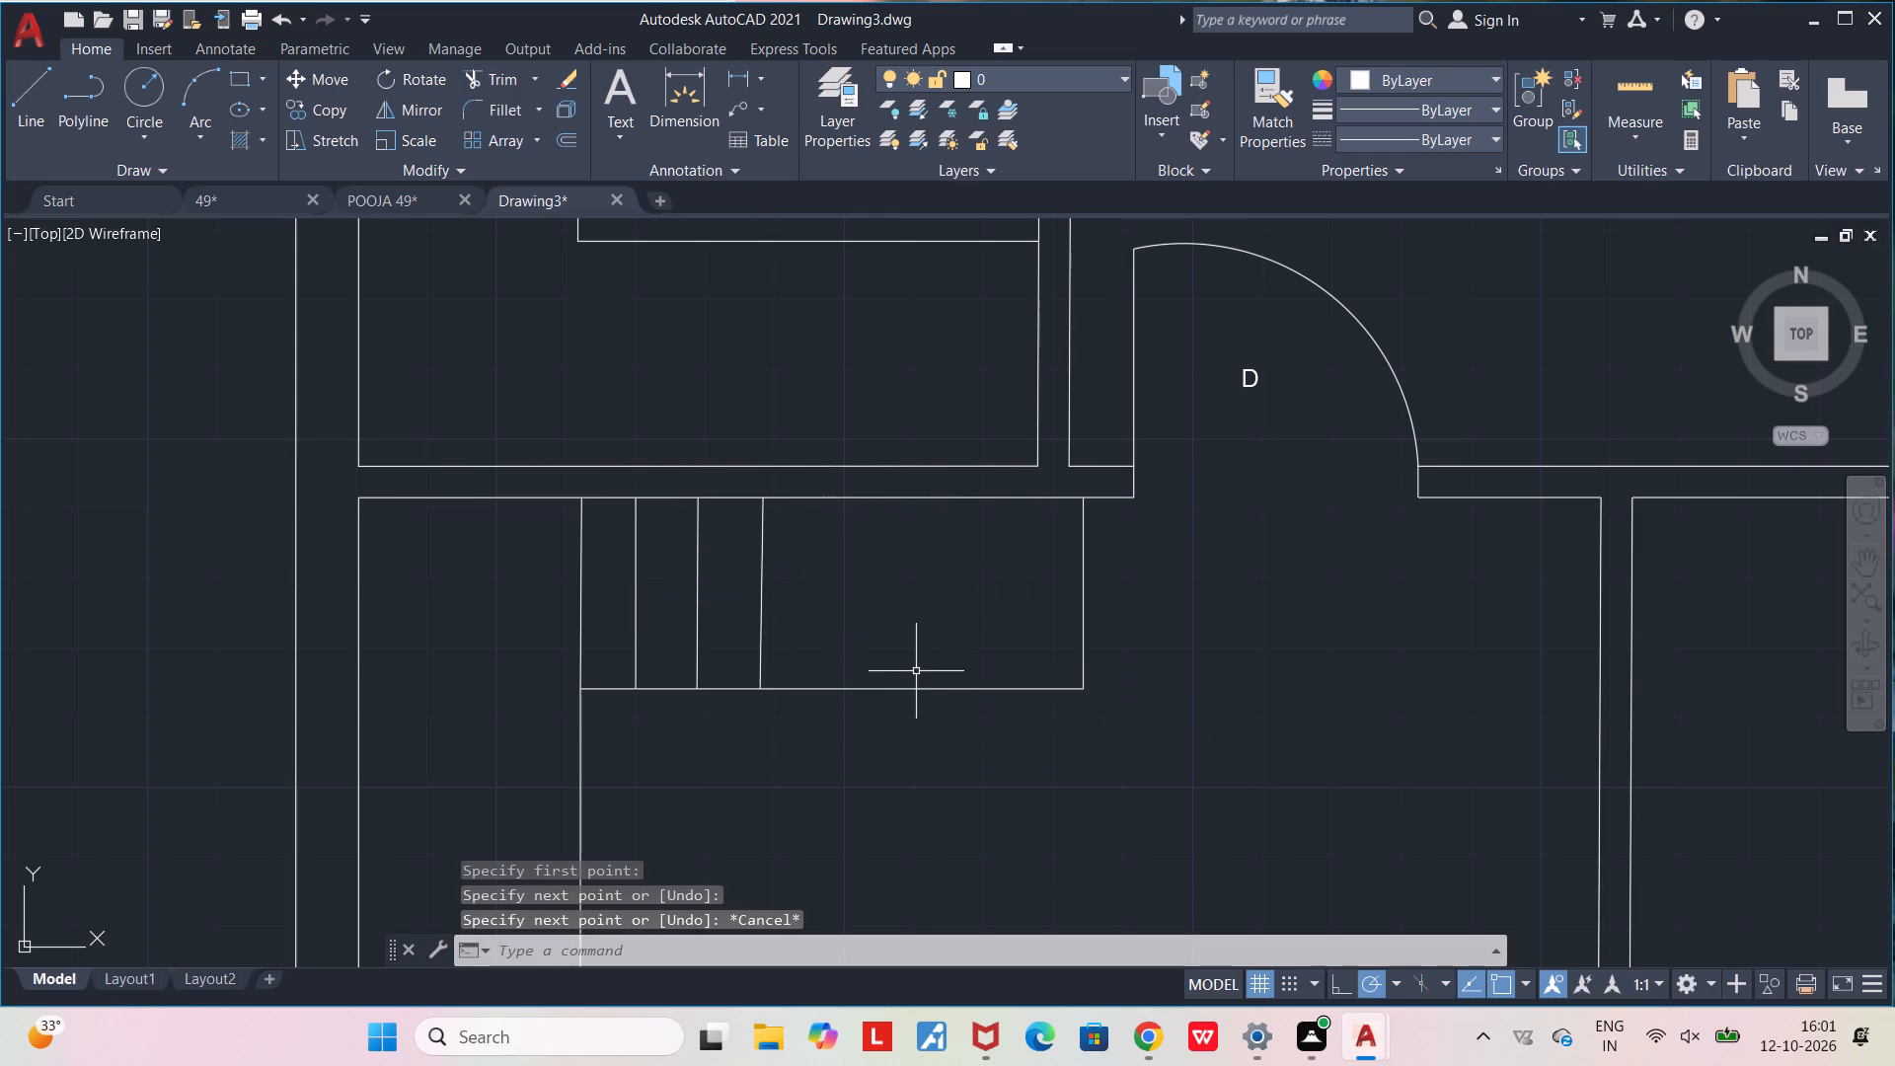
# Draw two further vertical dividers at similar spacing to the east, from the outline's south edge to the north wall.
pyautogui.press('l')
pyautogui.press('Return')
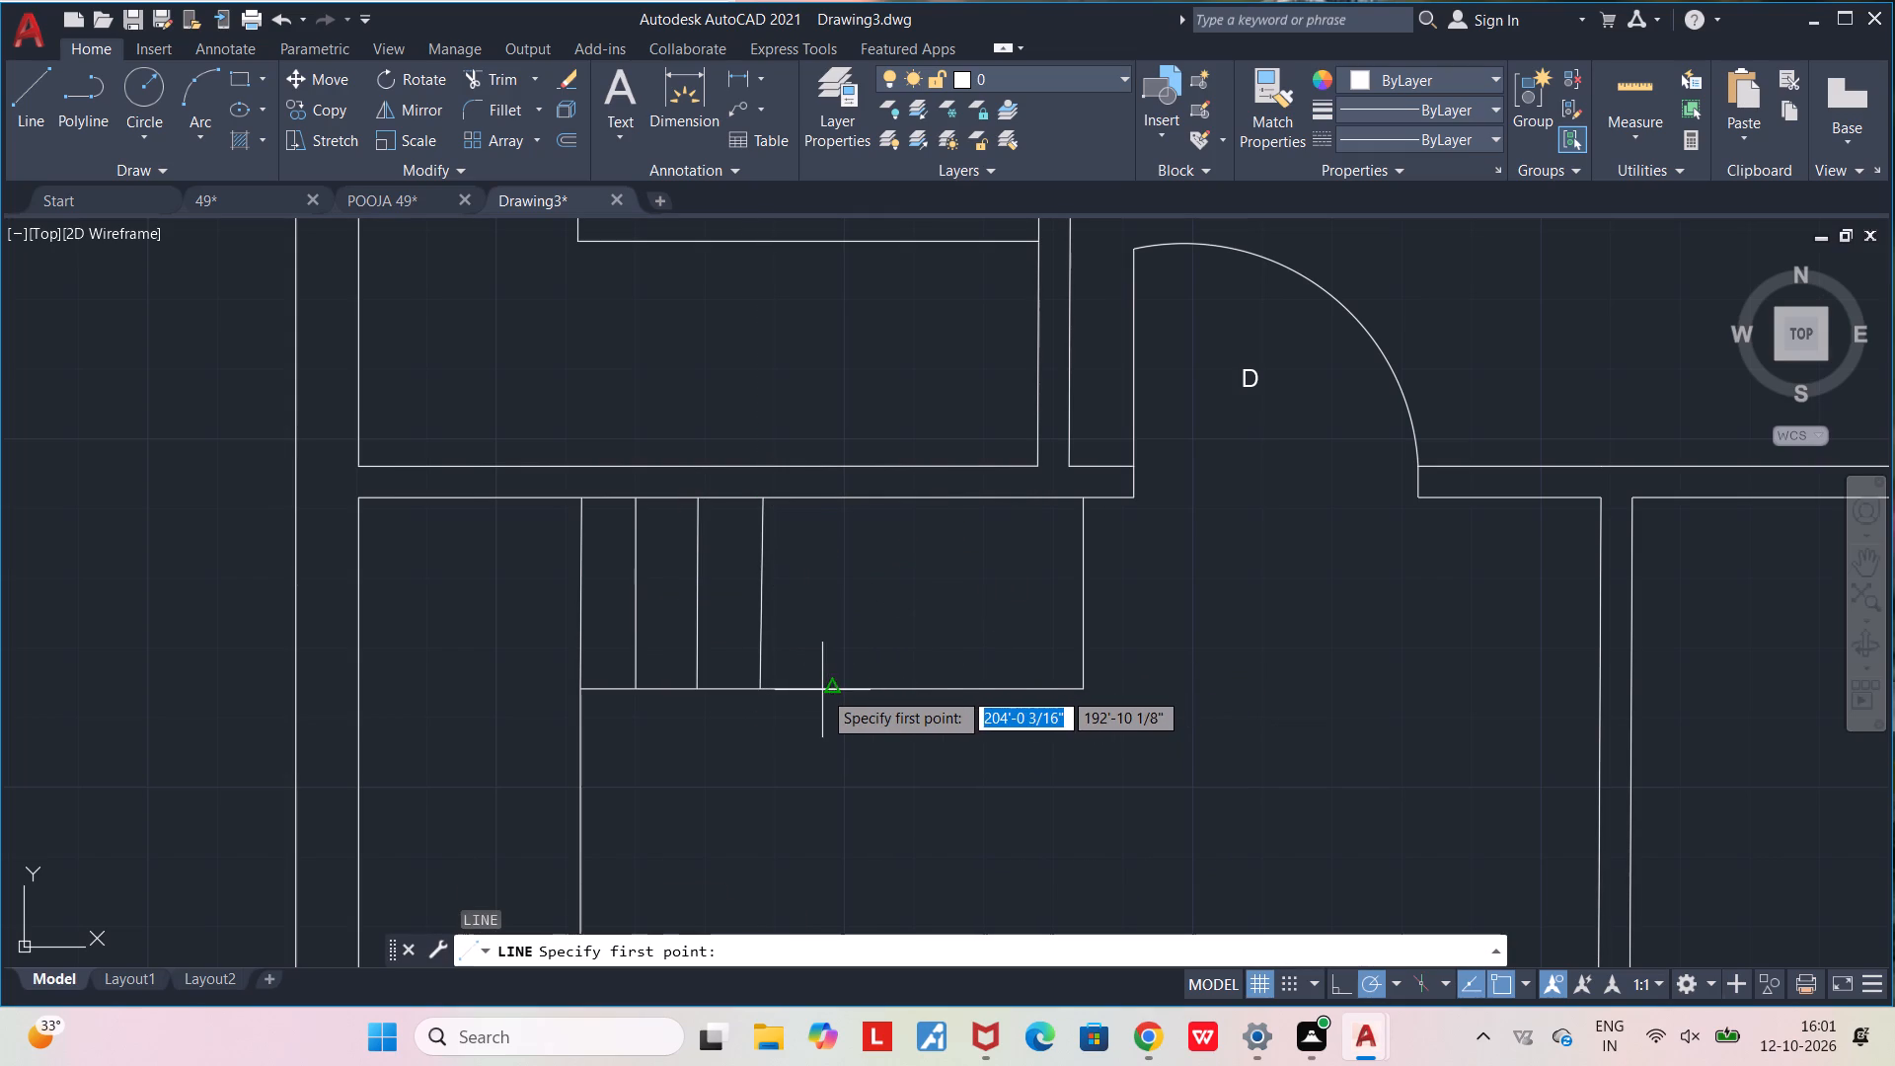
pyautogui.click(824, 689)
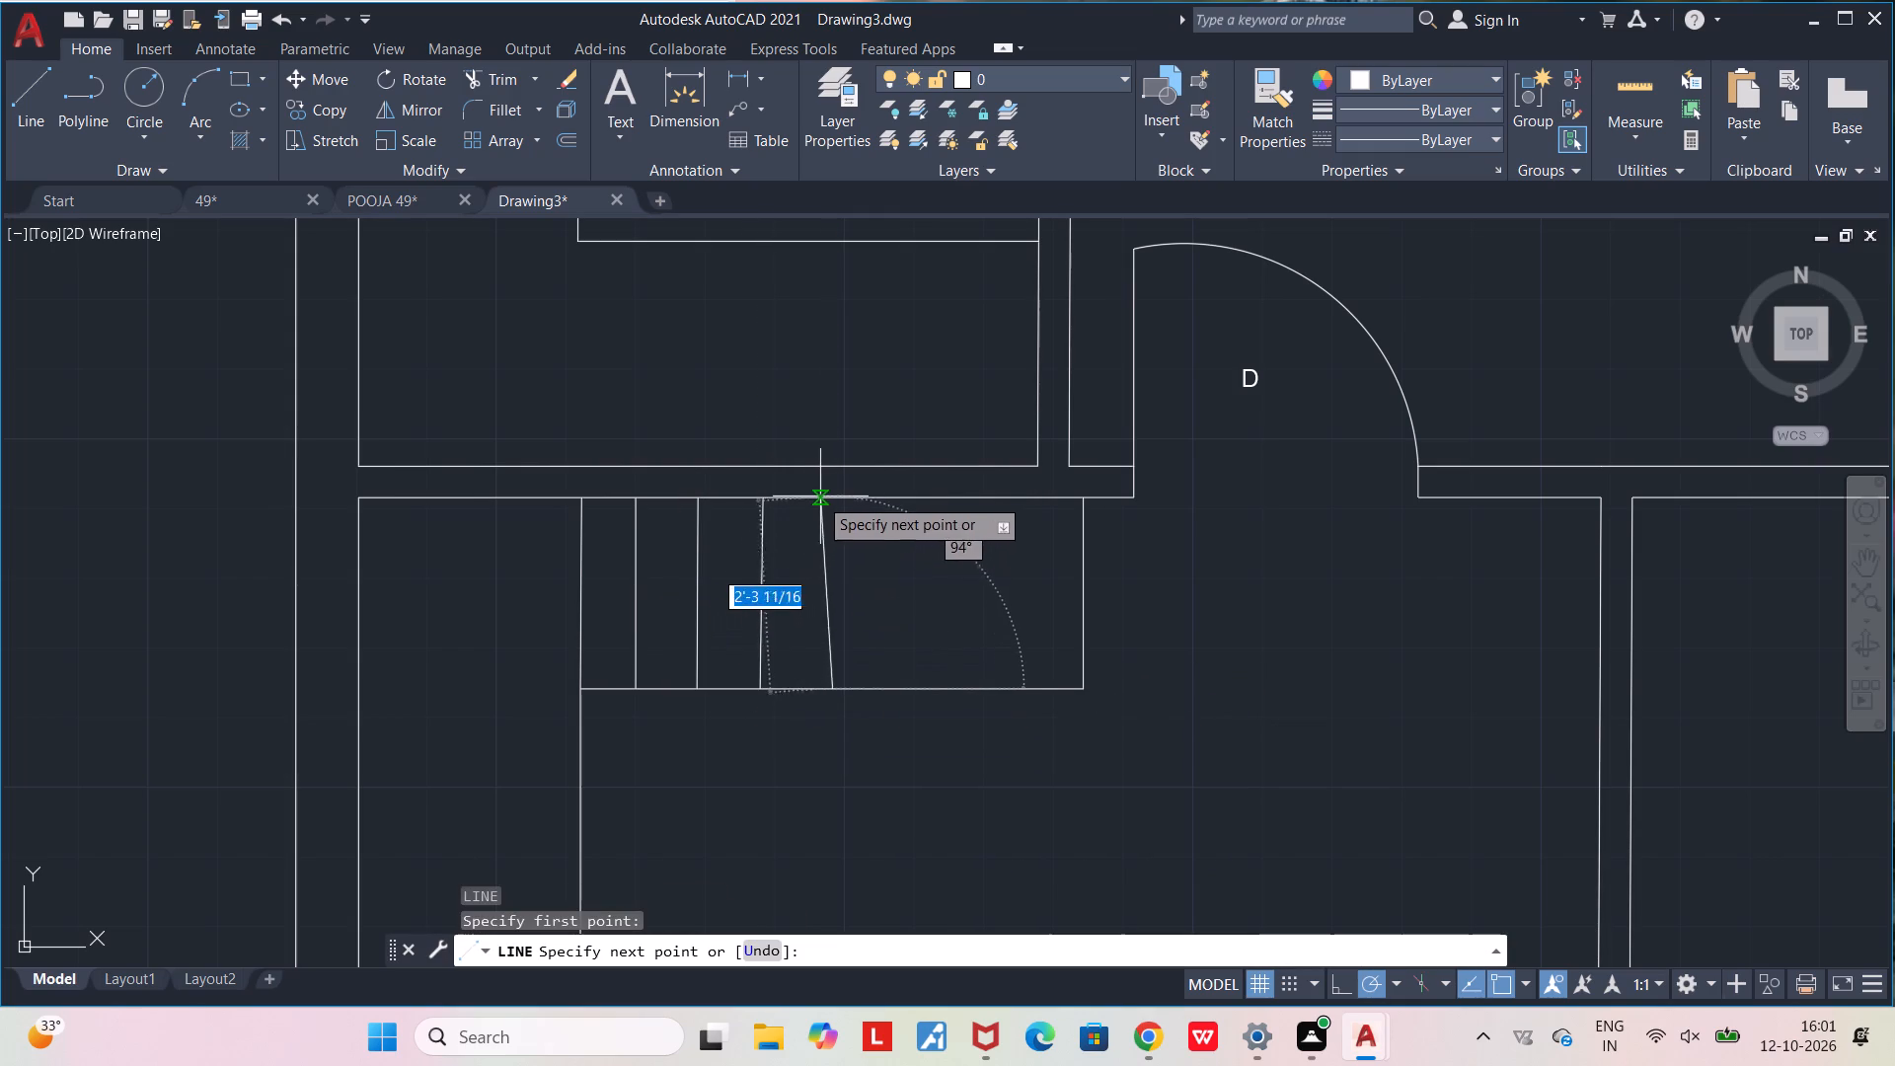
pyautogui.click(832, 495)
pyautogui.press('Escape')
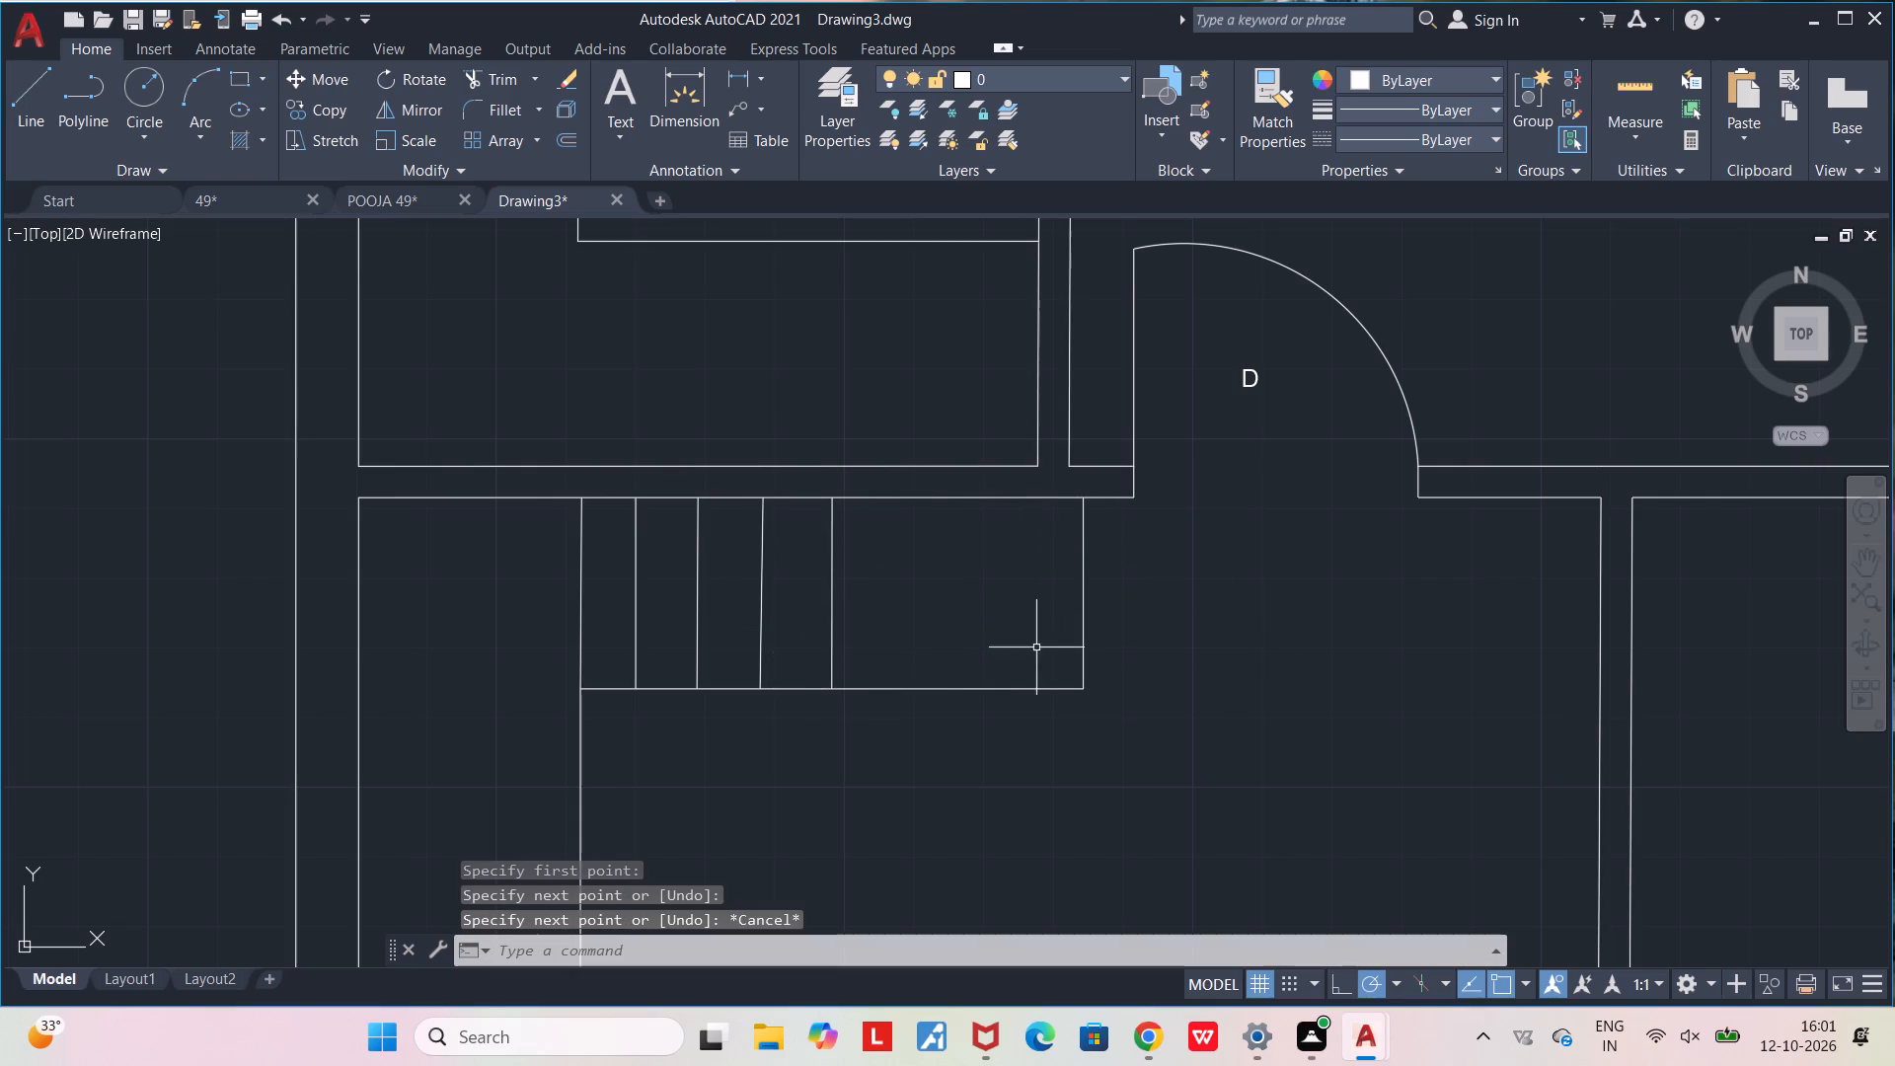
pyautogui.press('l')
pyautogui.press('Return')
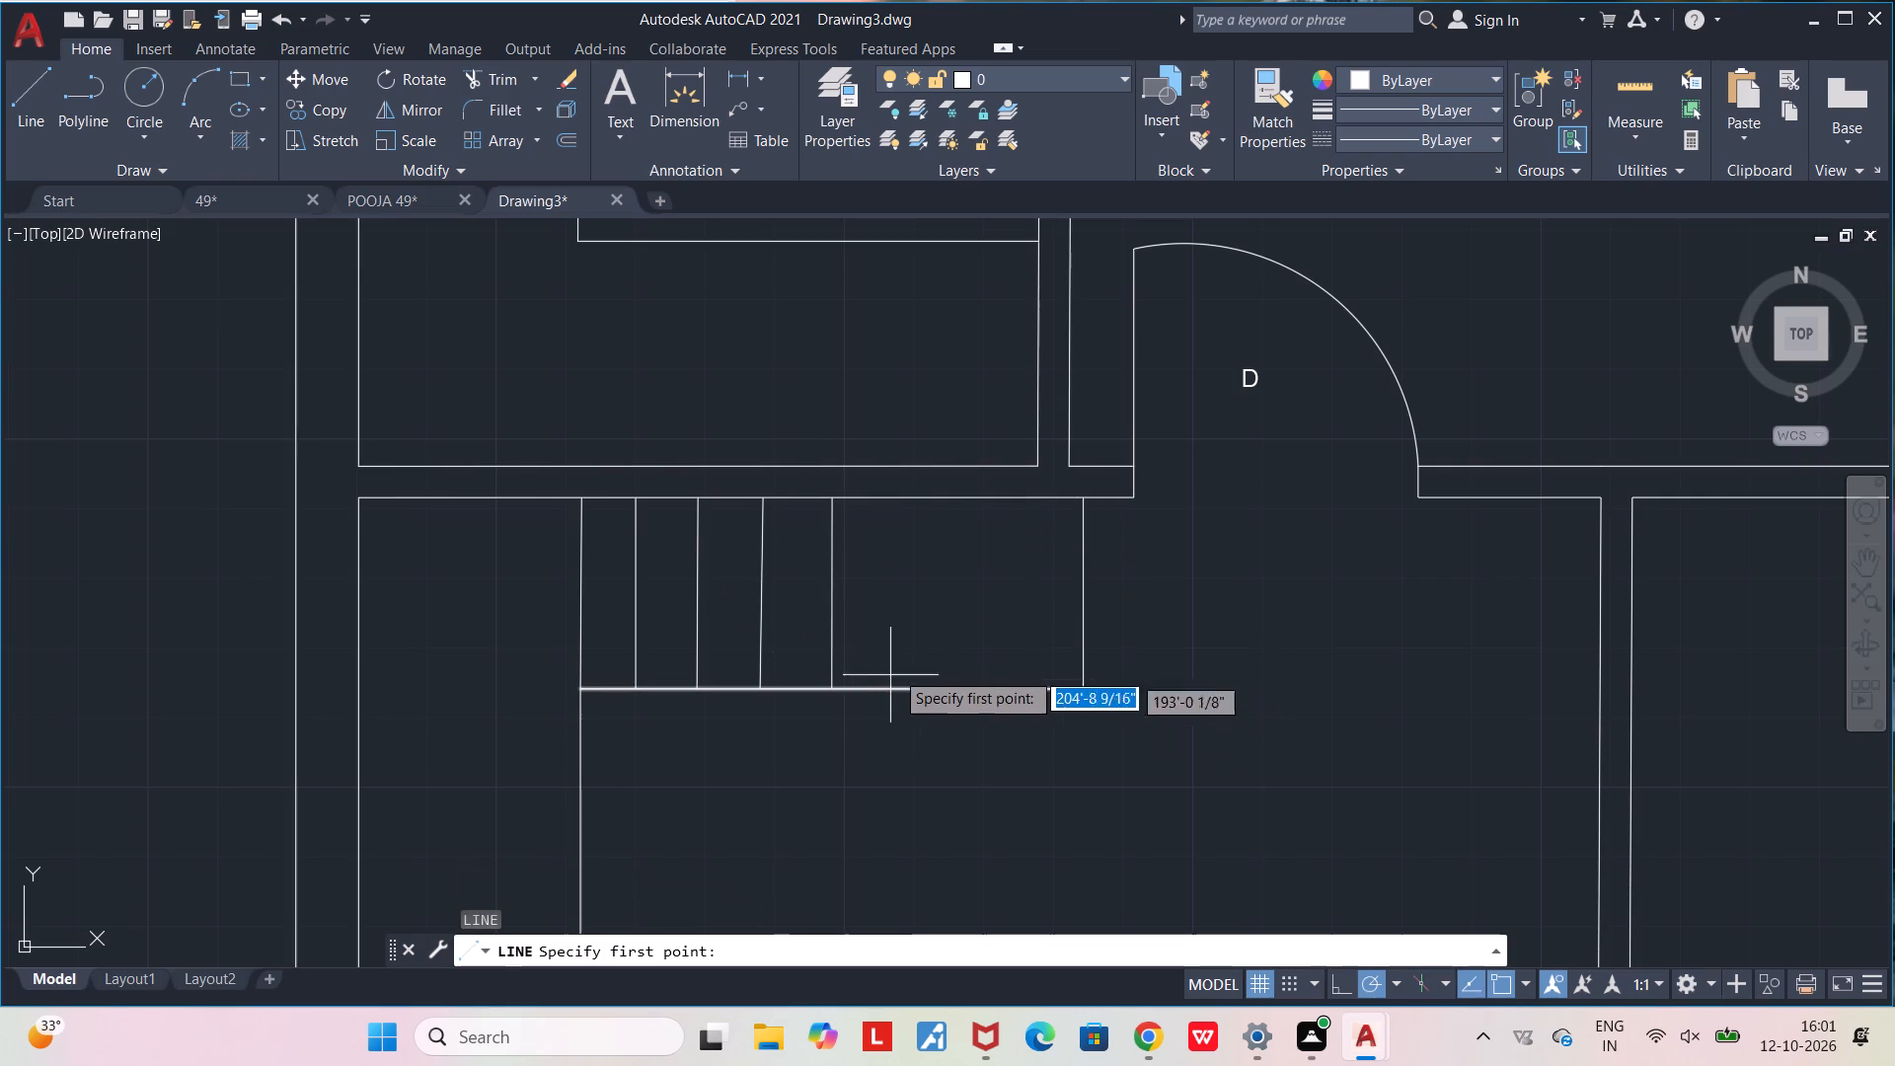
pyautogui.click(907, 691)
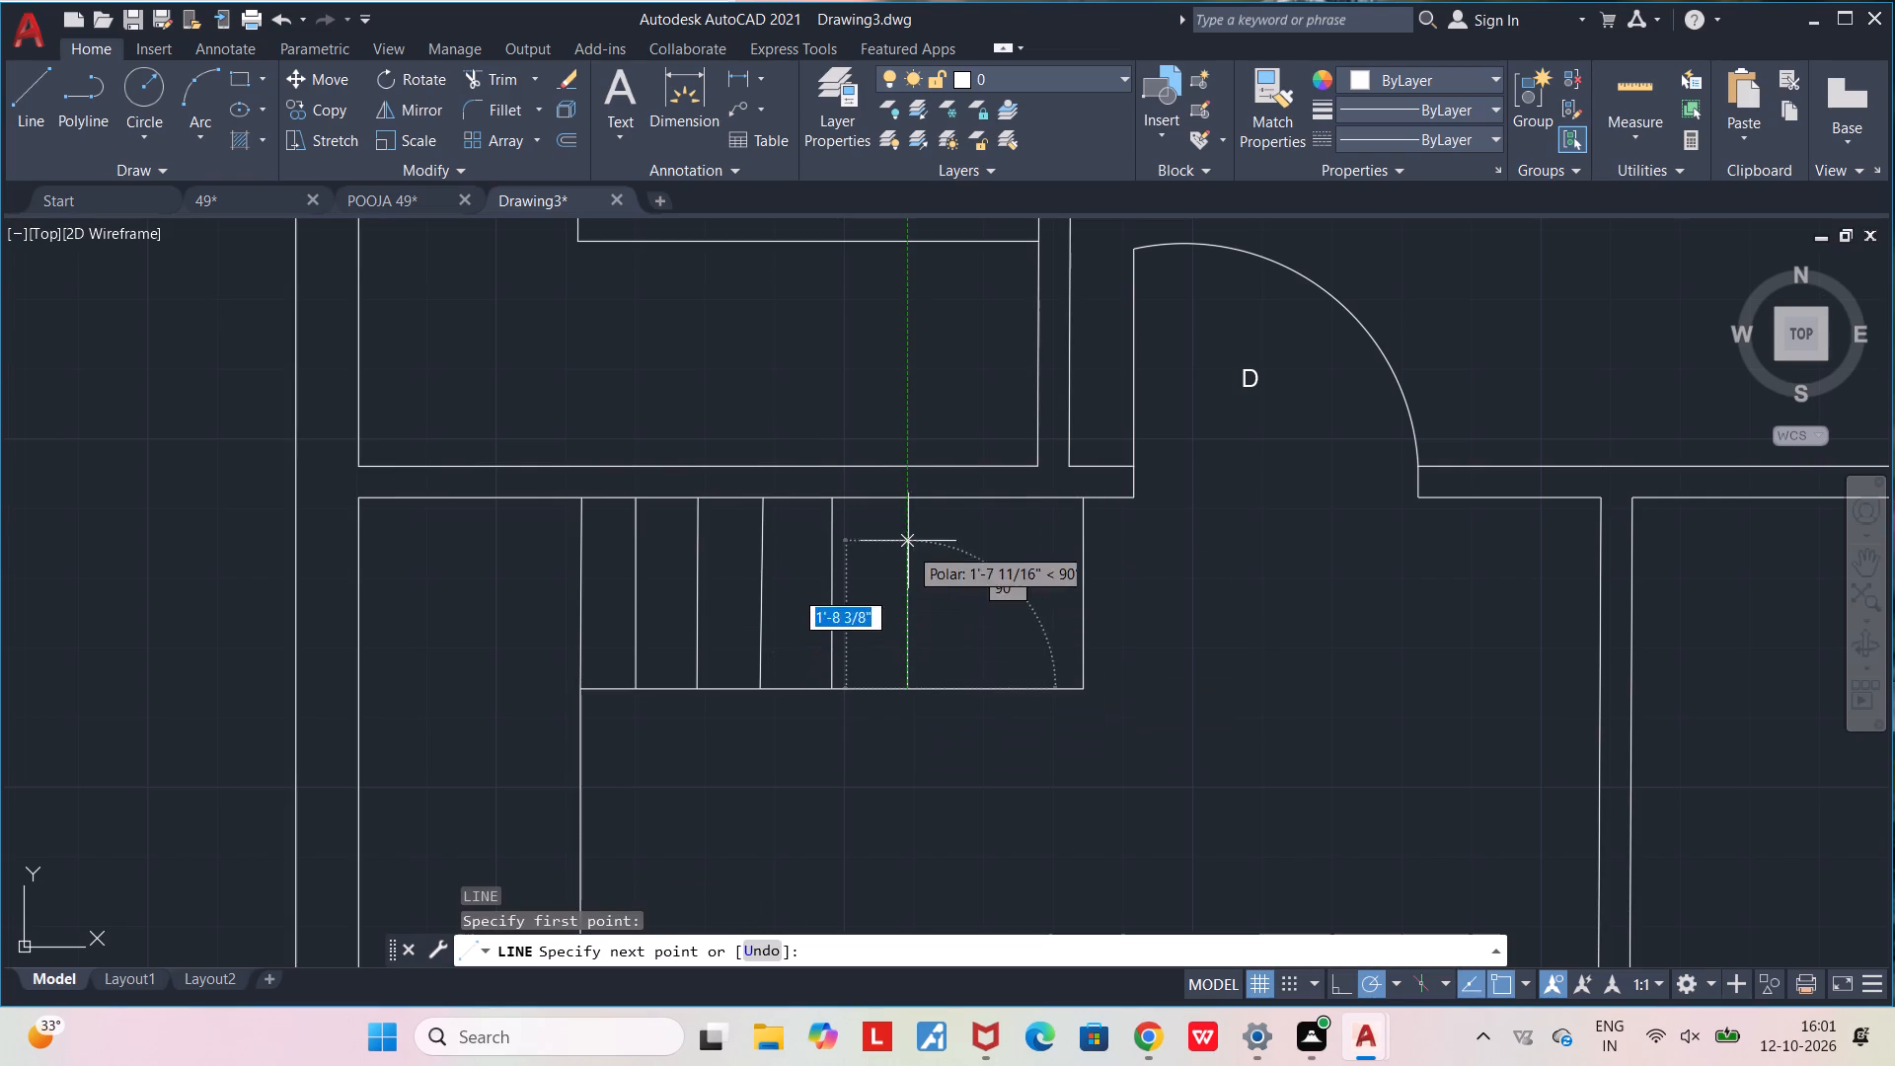
pyautogui.press('Escape')
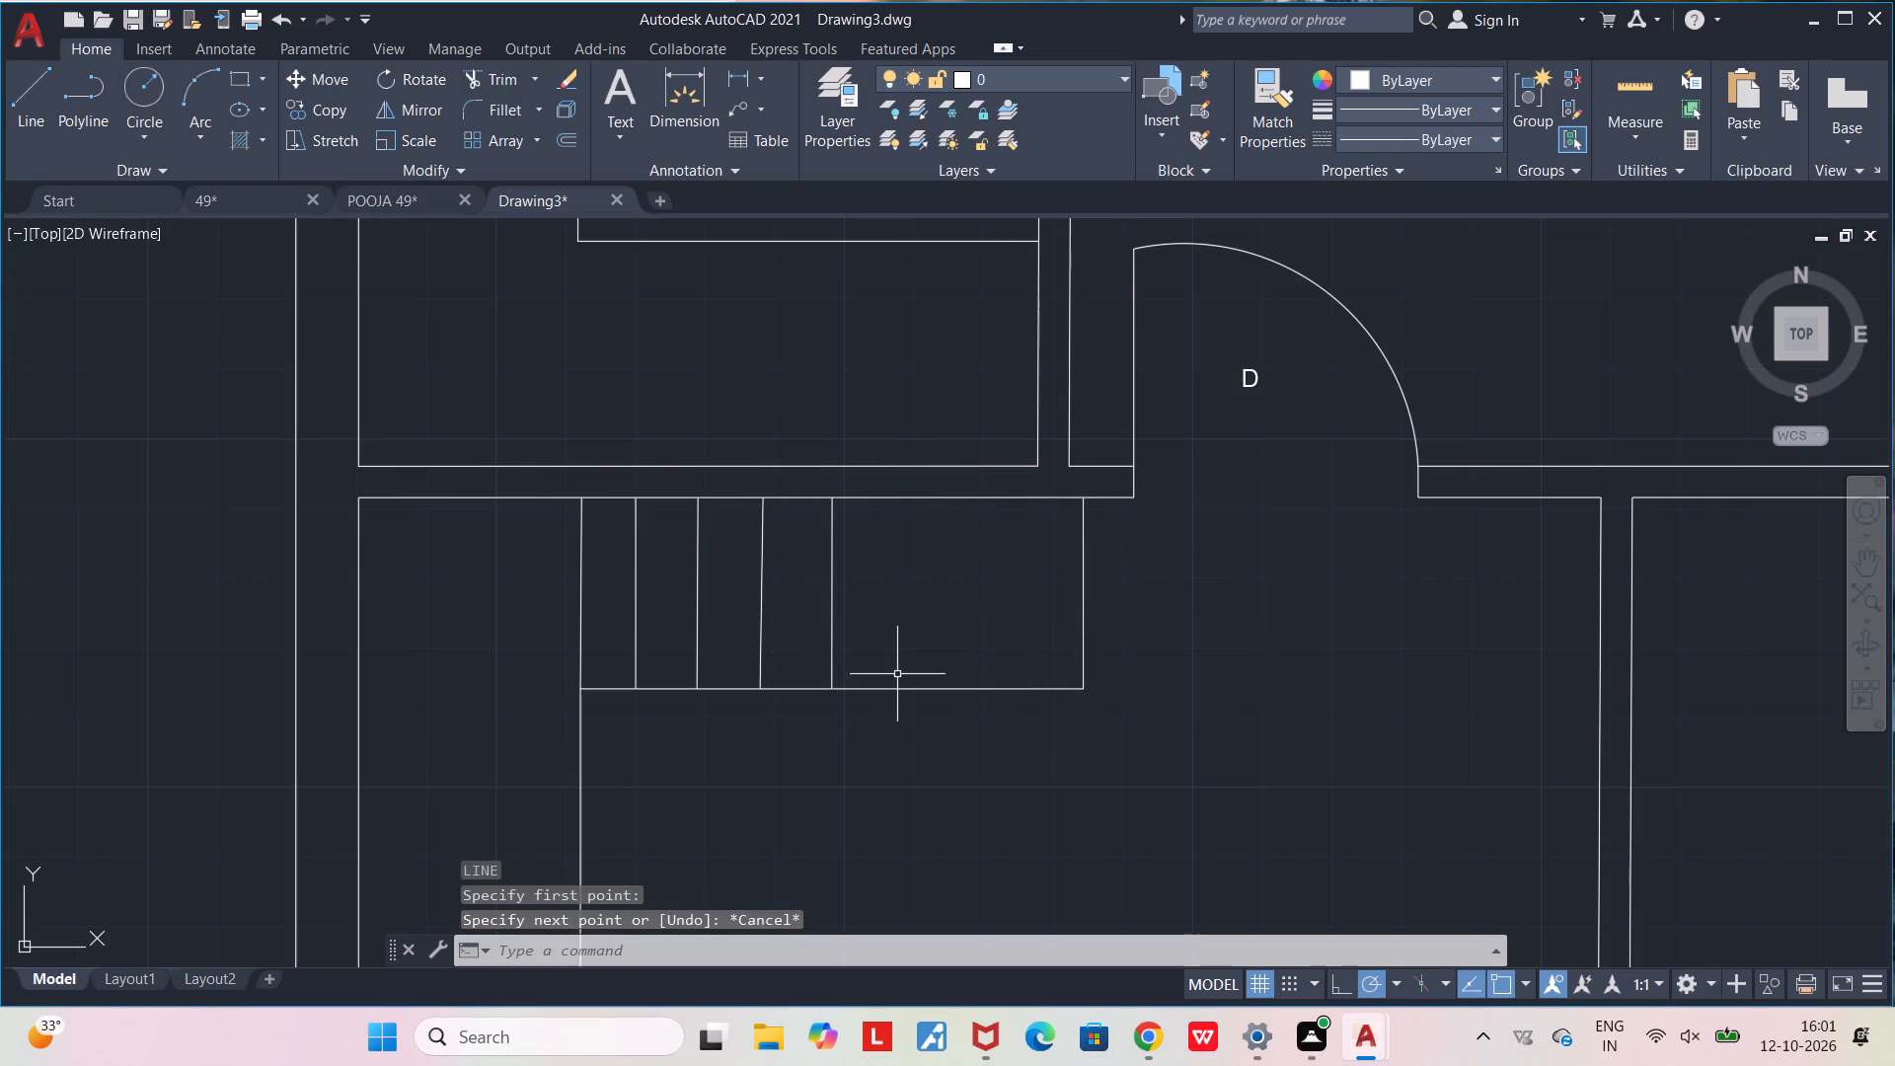
pyautogui.press('l')
pyautogui.press('Return')
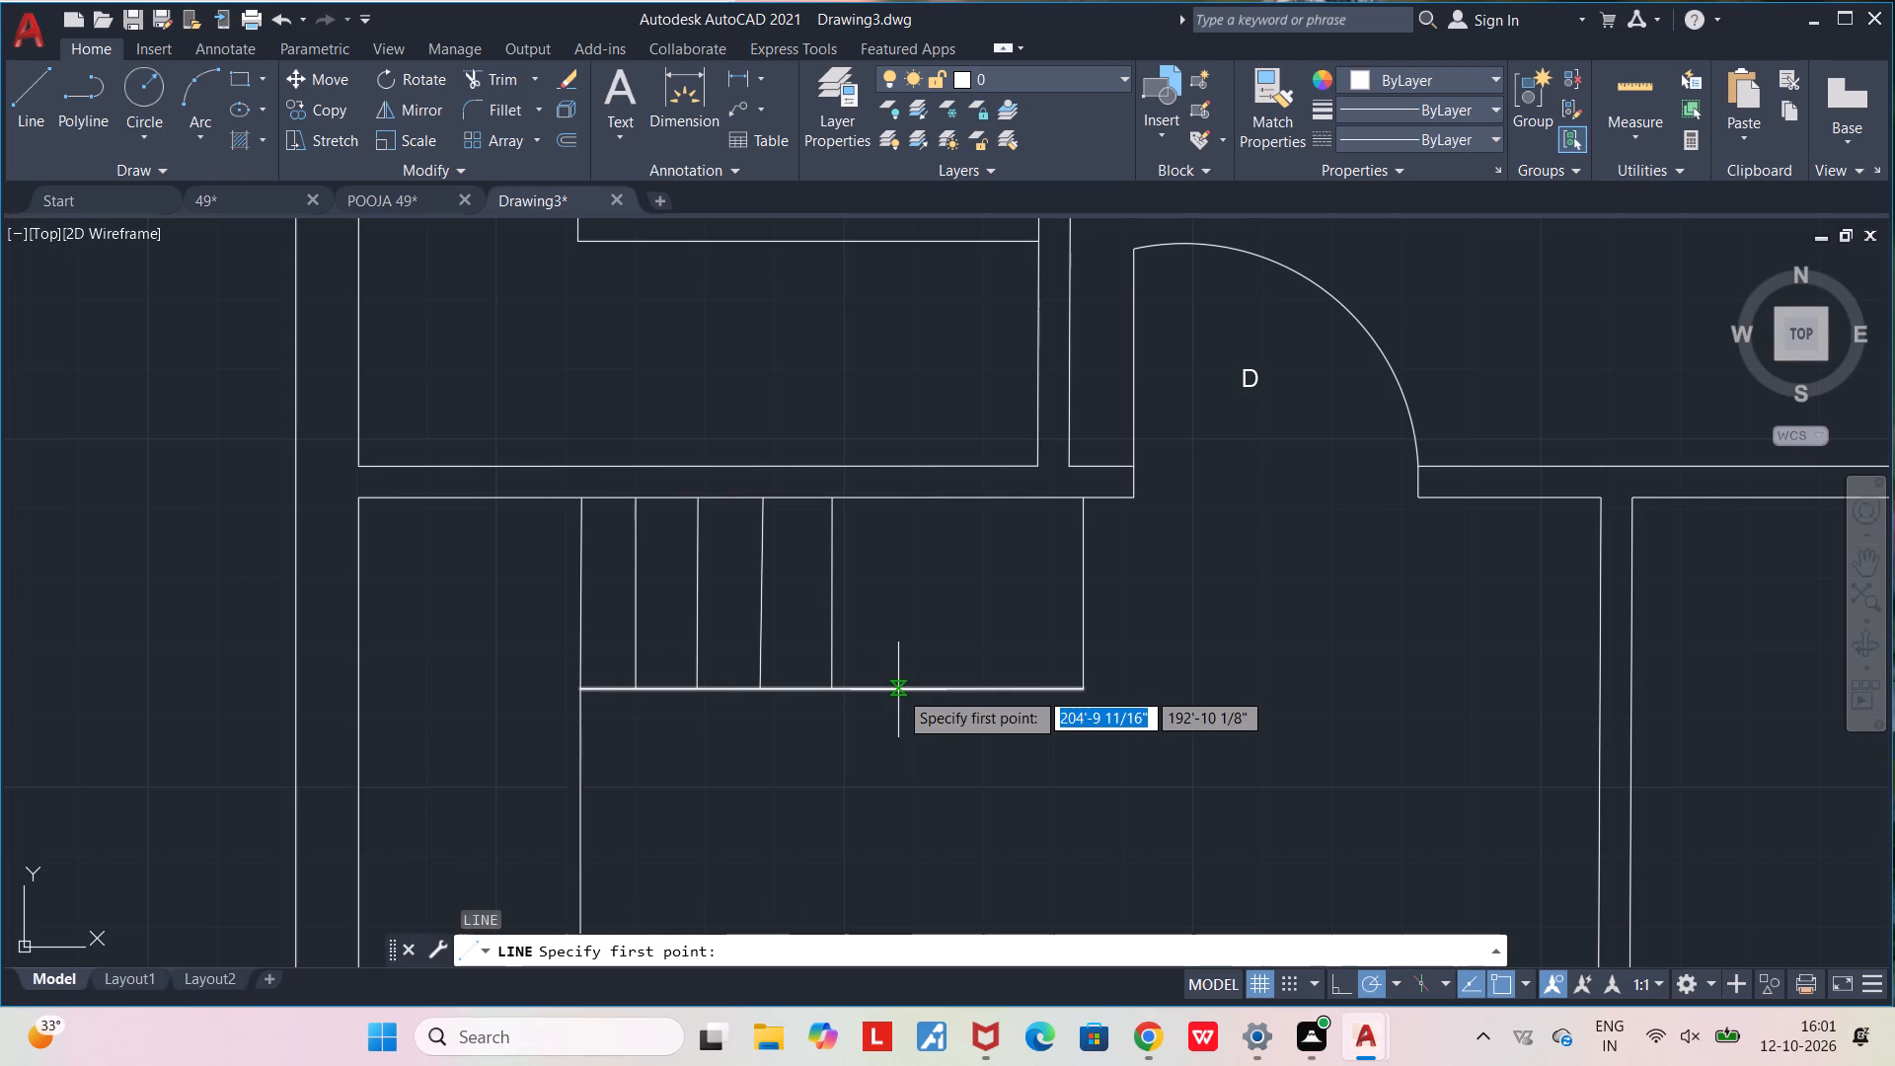
pyautogui.click(897, 690)
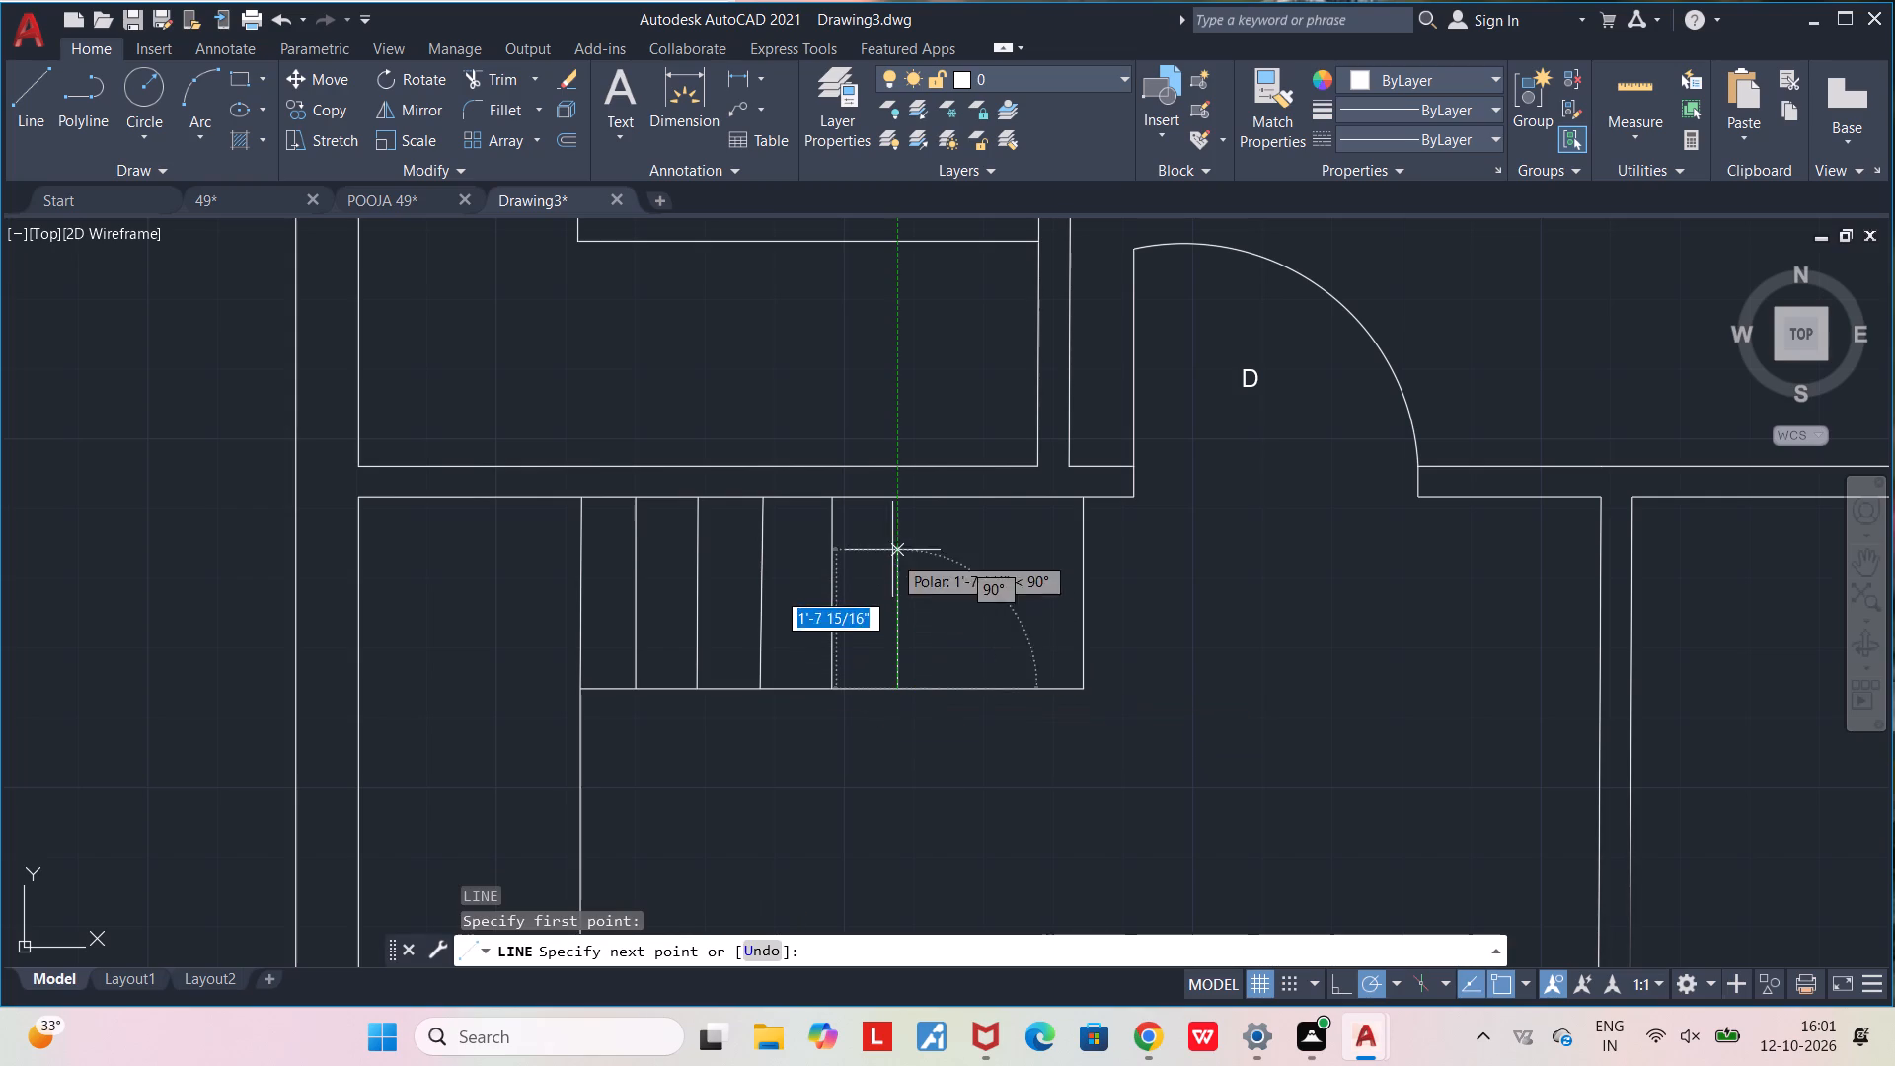
pyautogui.click(897, 496)
pyautogui.press('Escape')
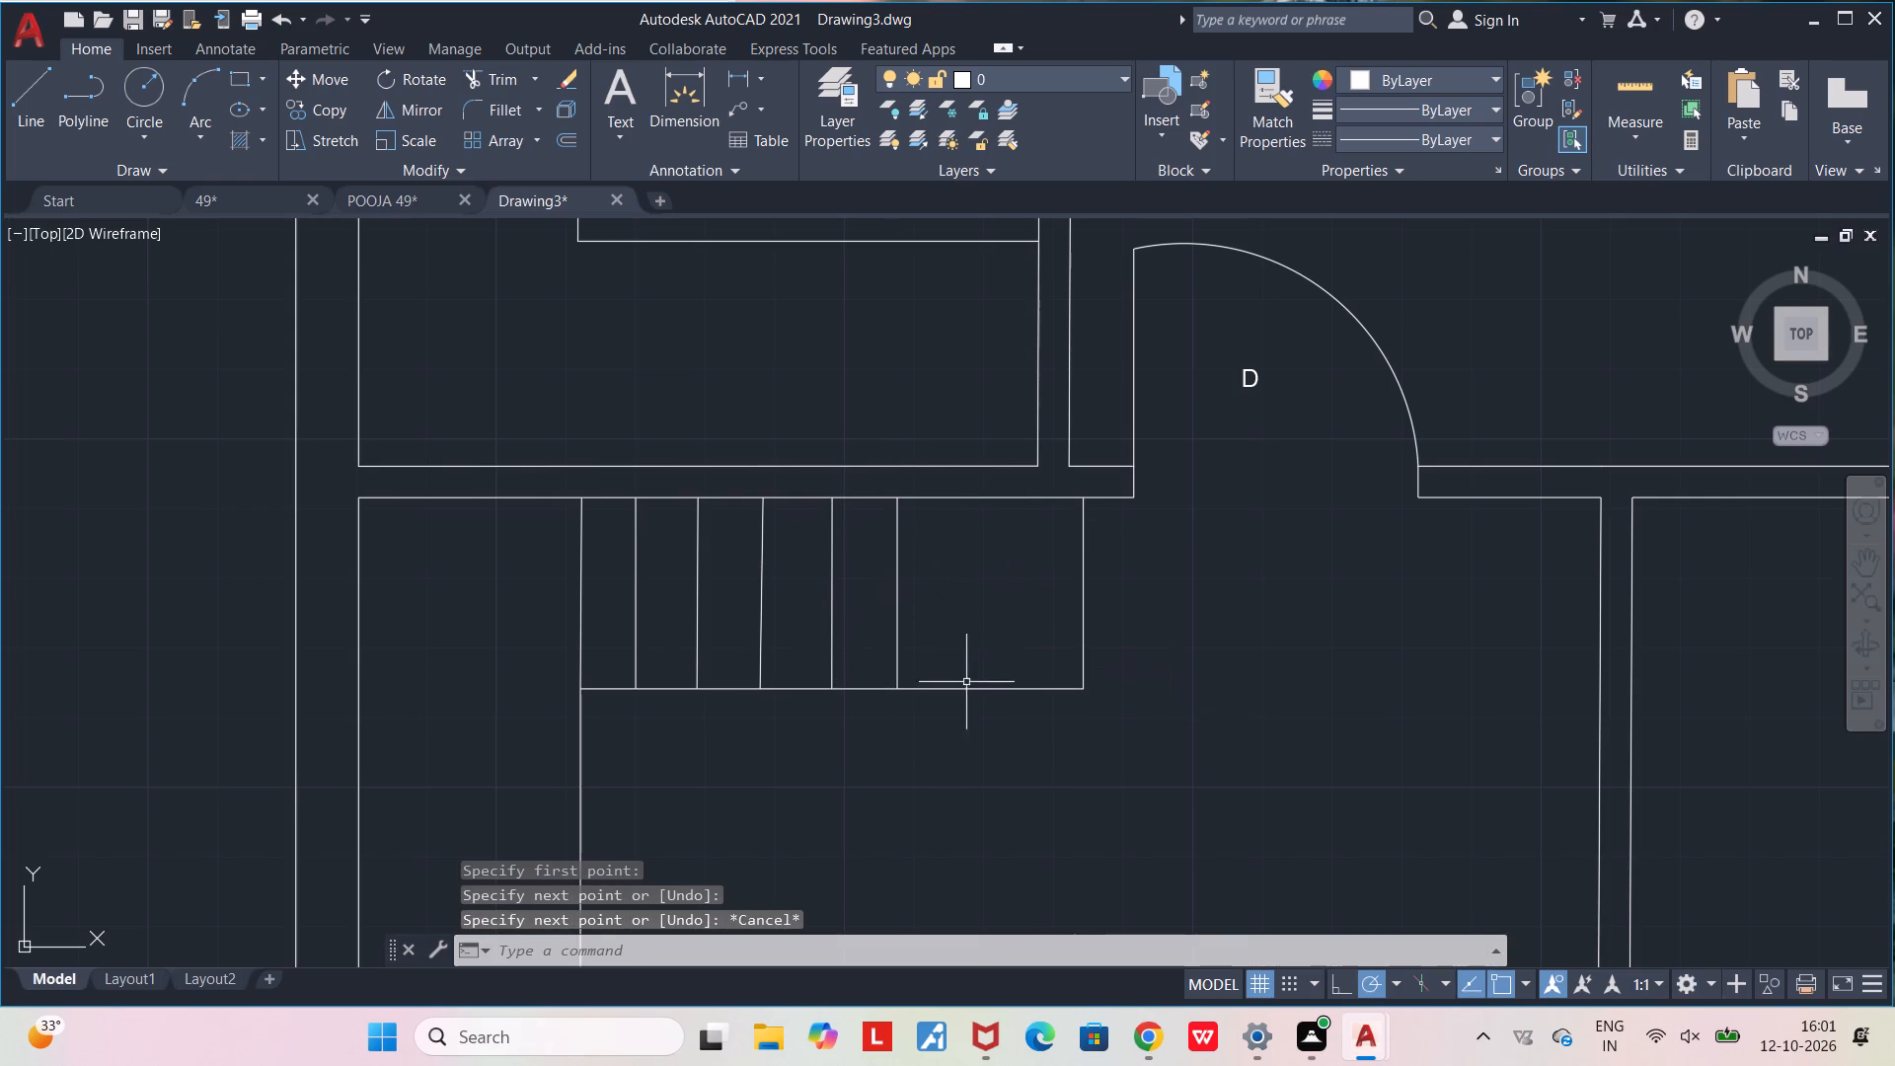
# Draw the last two vertical dividers, about 9 inches apart, between the easternmost divider and the outline's east end.
pyautogui.press('l')
pyautogui.press('Return')
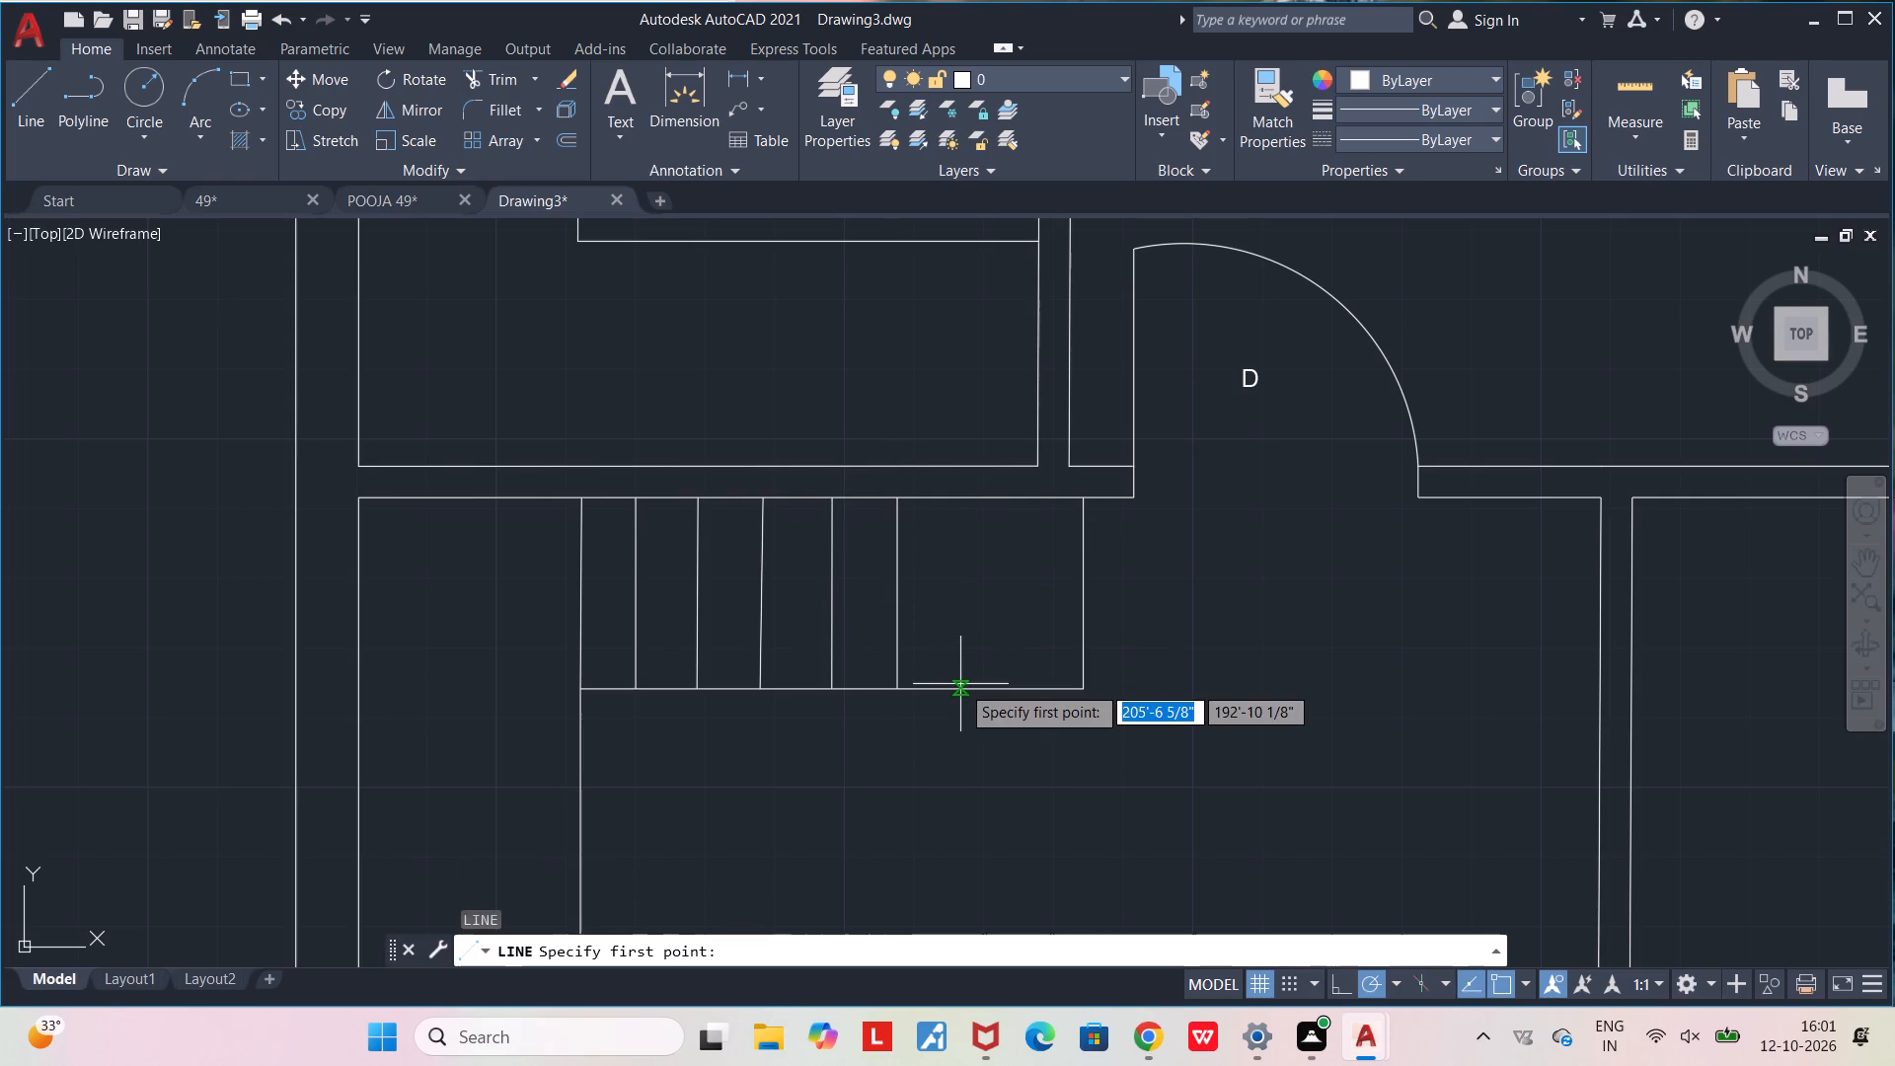
pyautogui.click(960, 680)
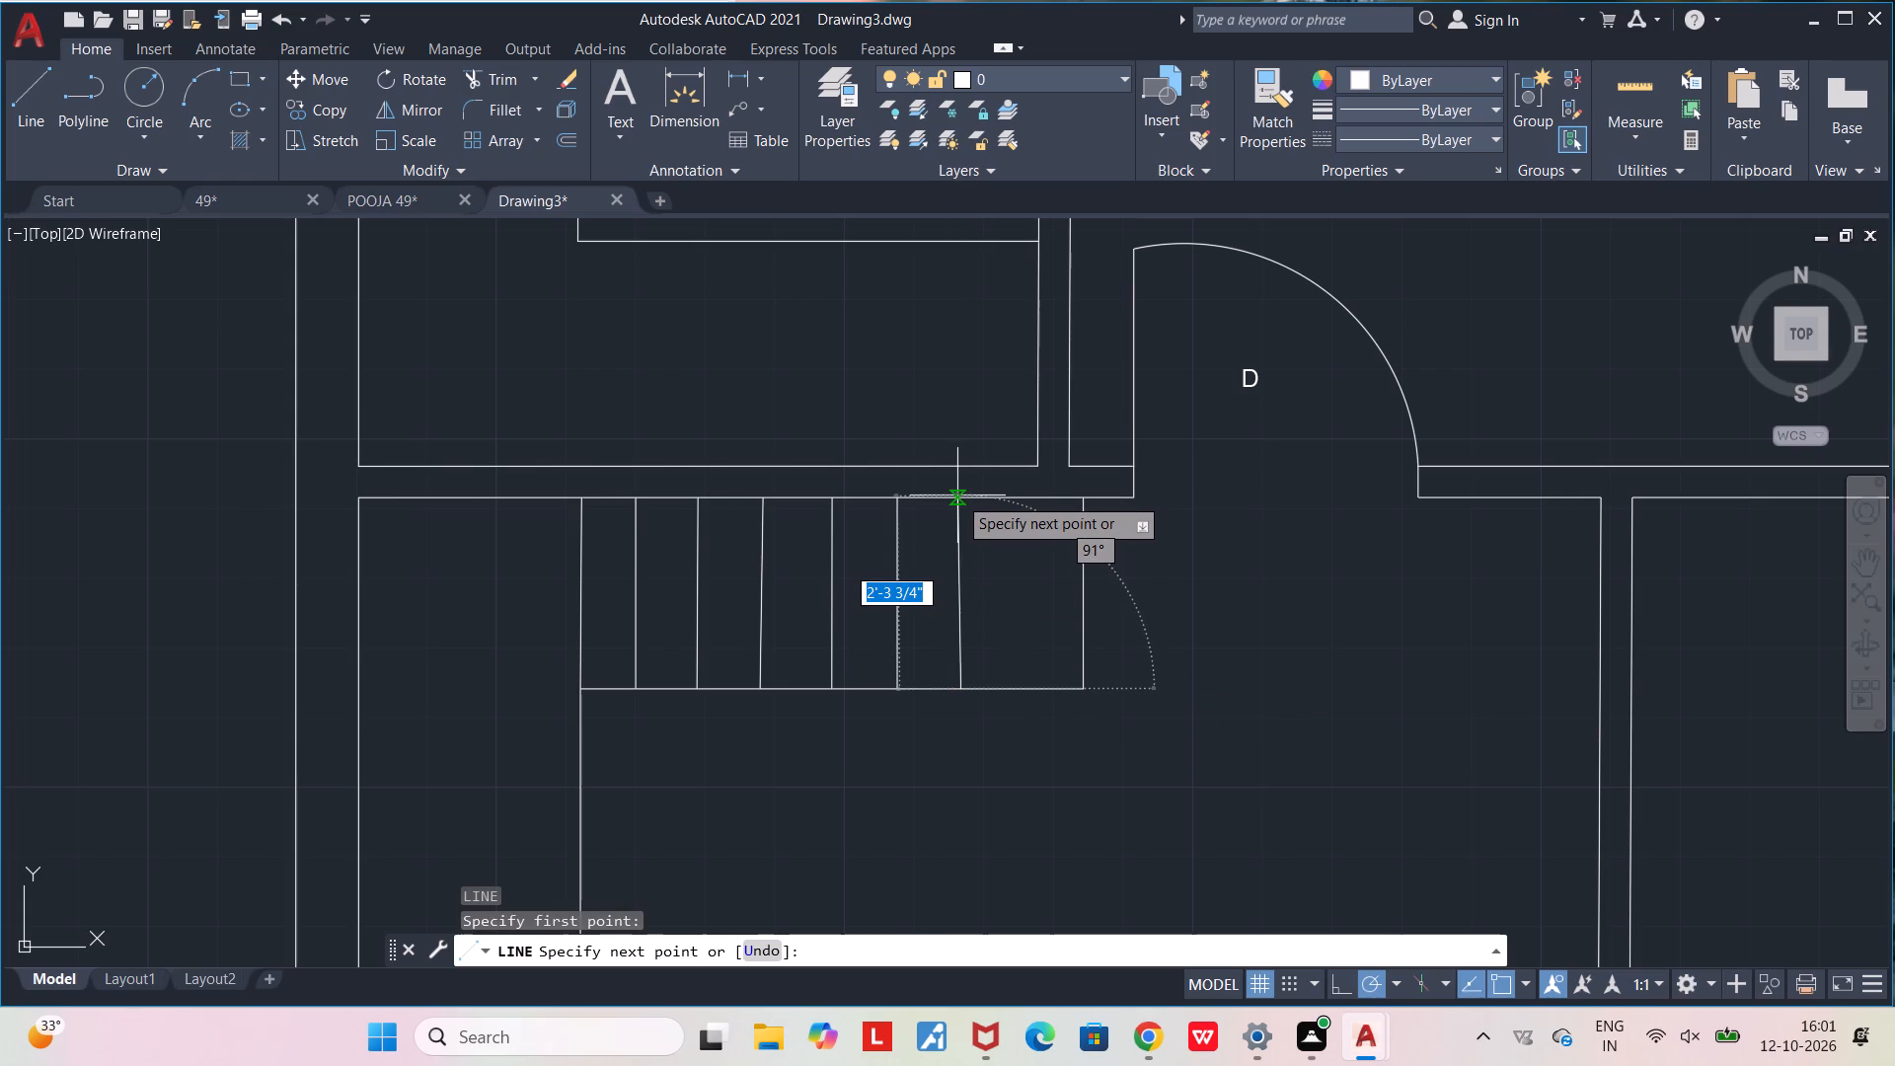
pyautogui.click(958, 499)
pyautogui.press('Escape')
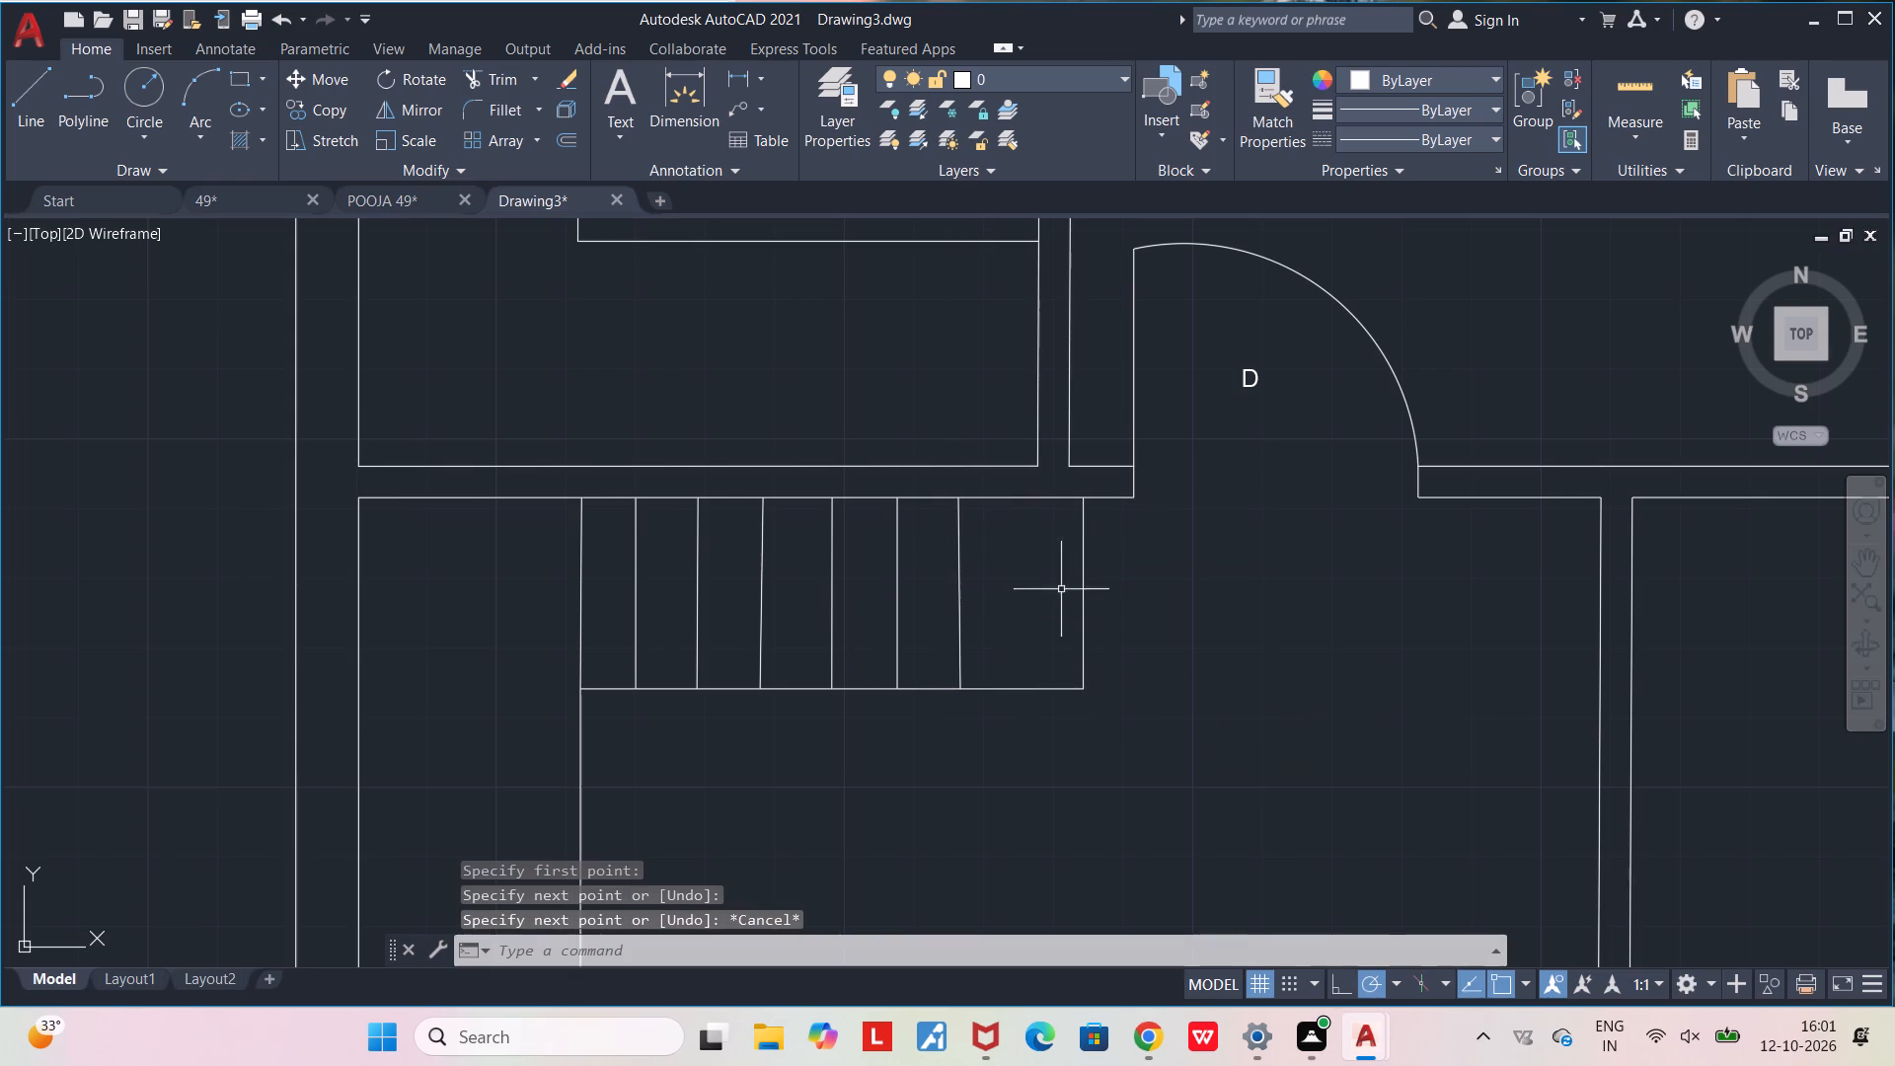
pyautogui.press('l')
pyautogui.press('Return')
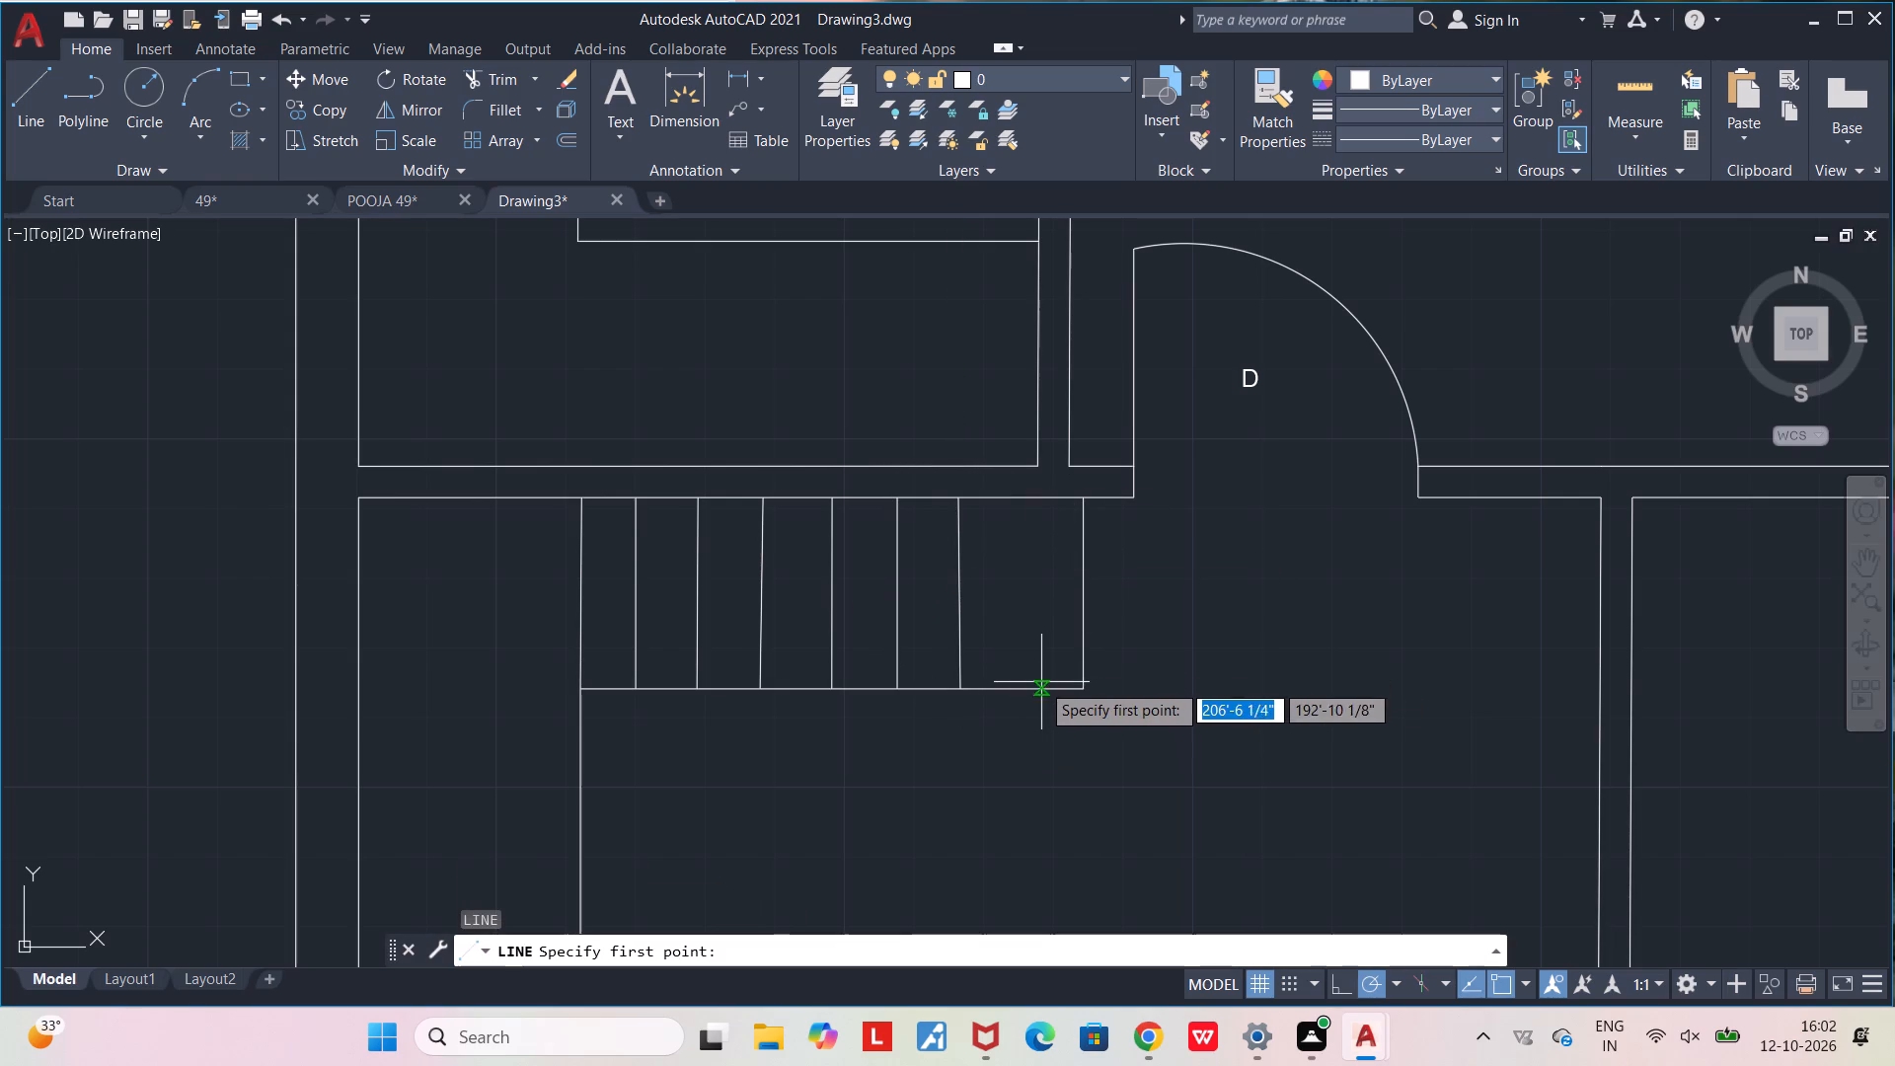
pyautogui.click(1024, 690)
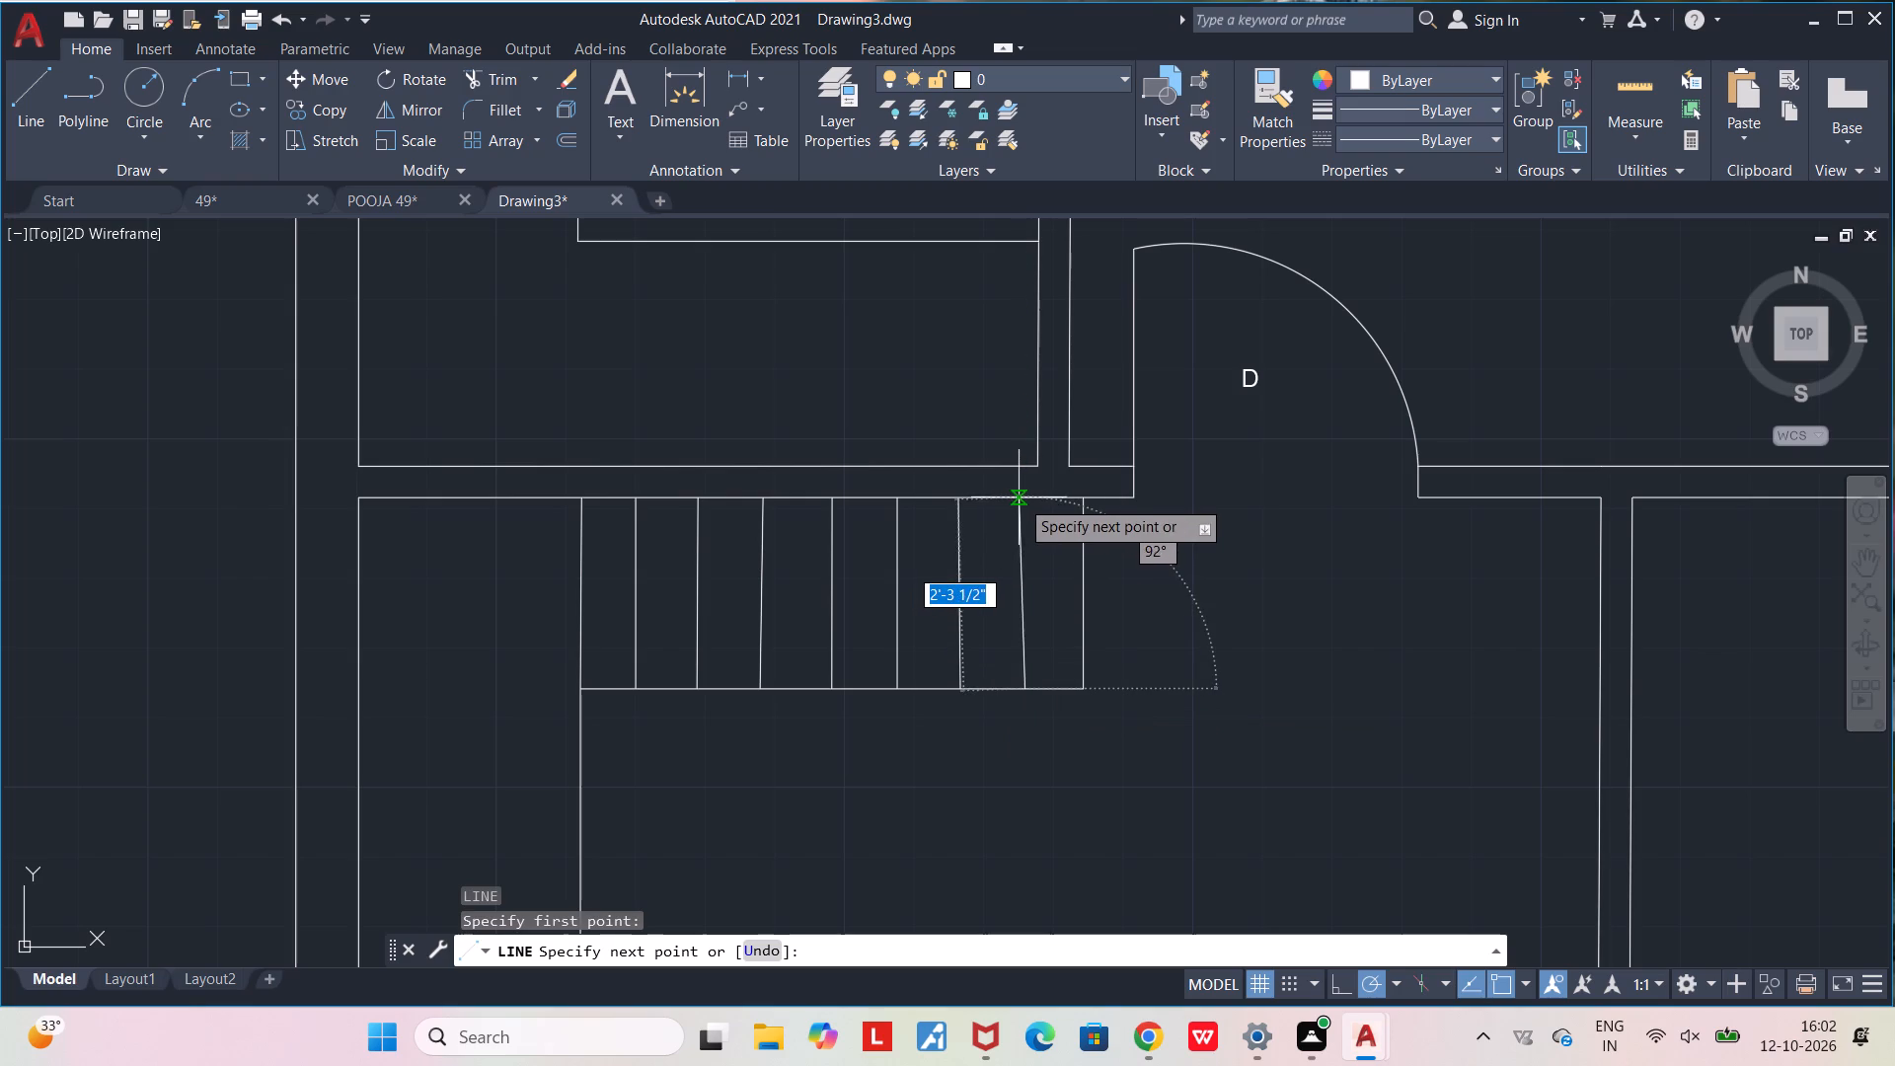
pyautogui.click(1023, 500)
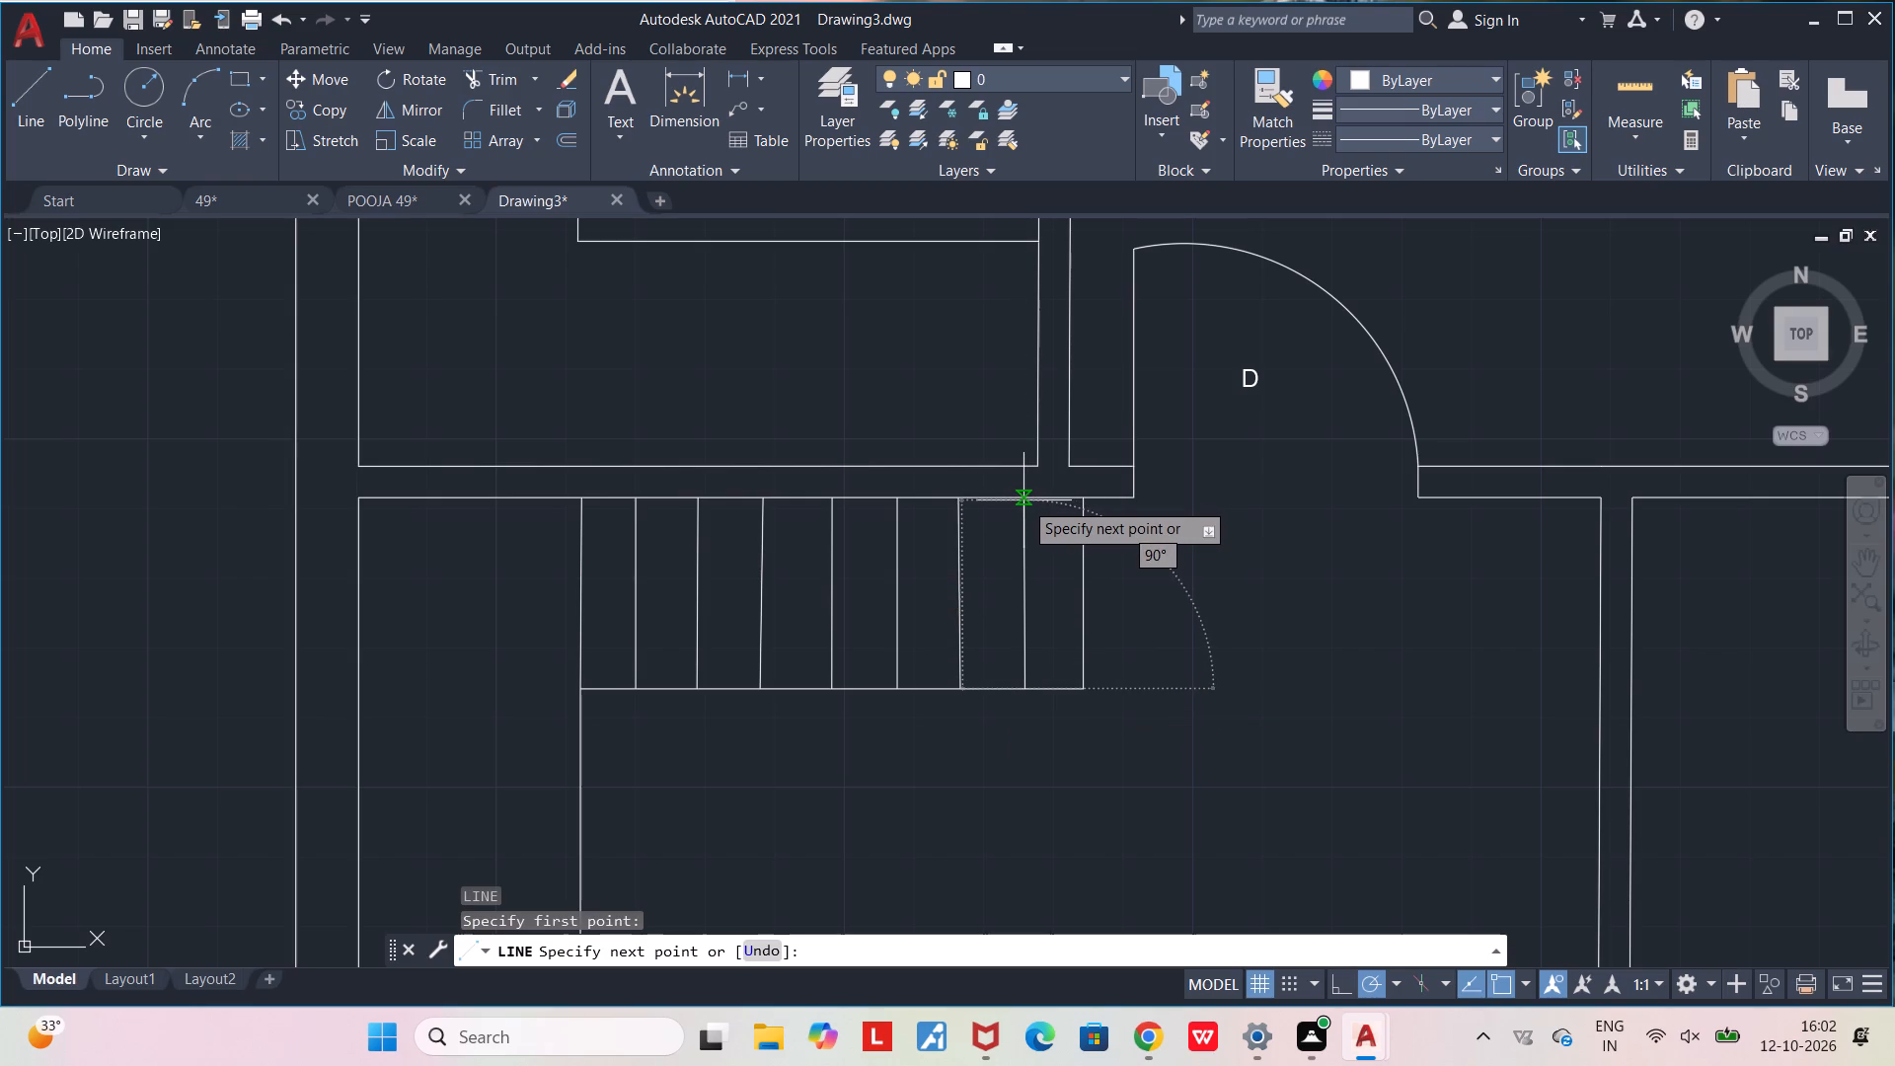
pyautogui.press('Escape')
# Draw a horizontal line about 2'-8" long from the L-shaped outline's inner corner west to the room's west wall.
pyautogui.scroll(-1, 1045, 690)
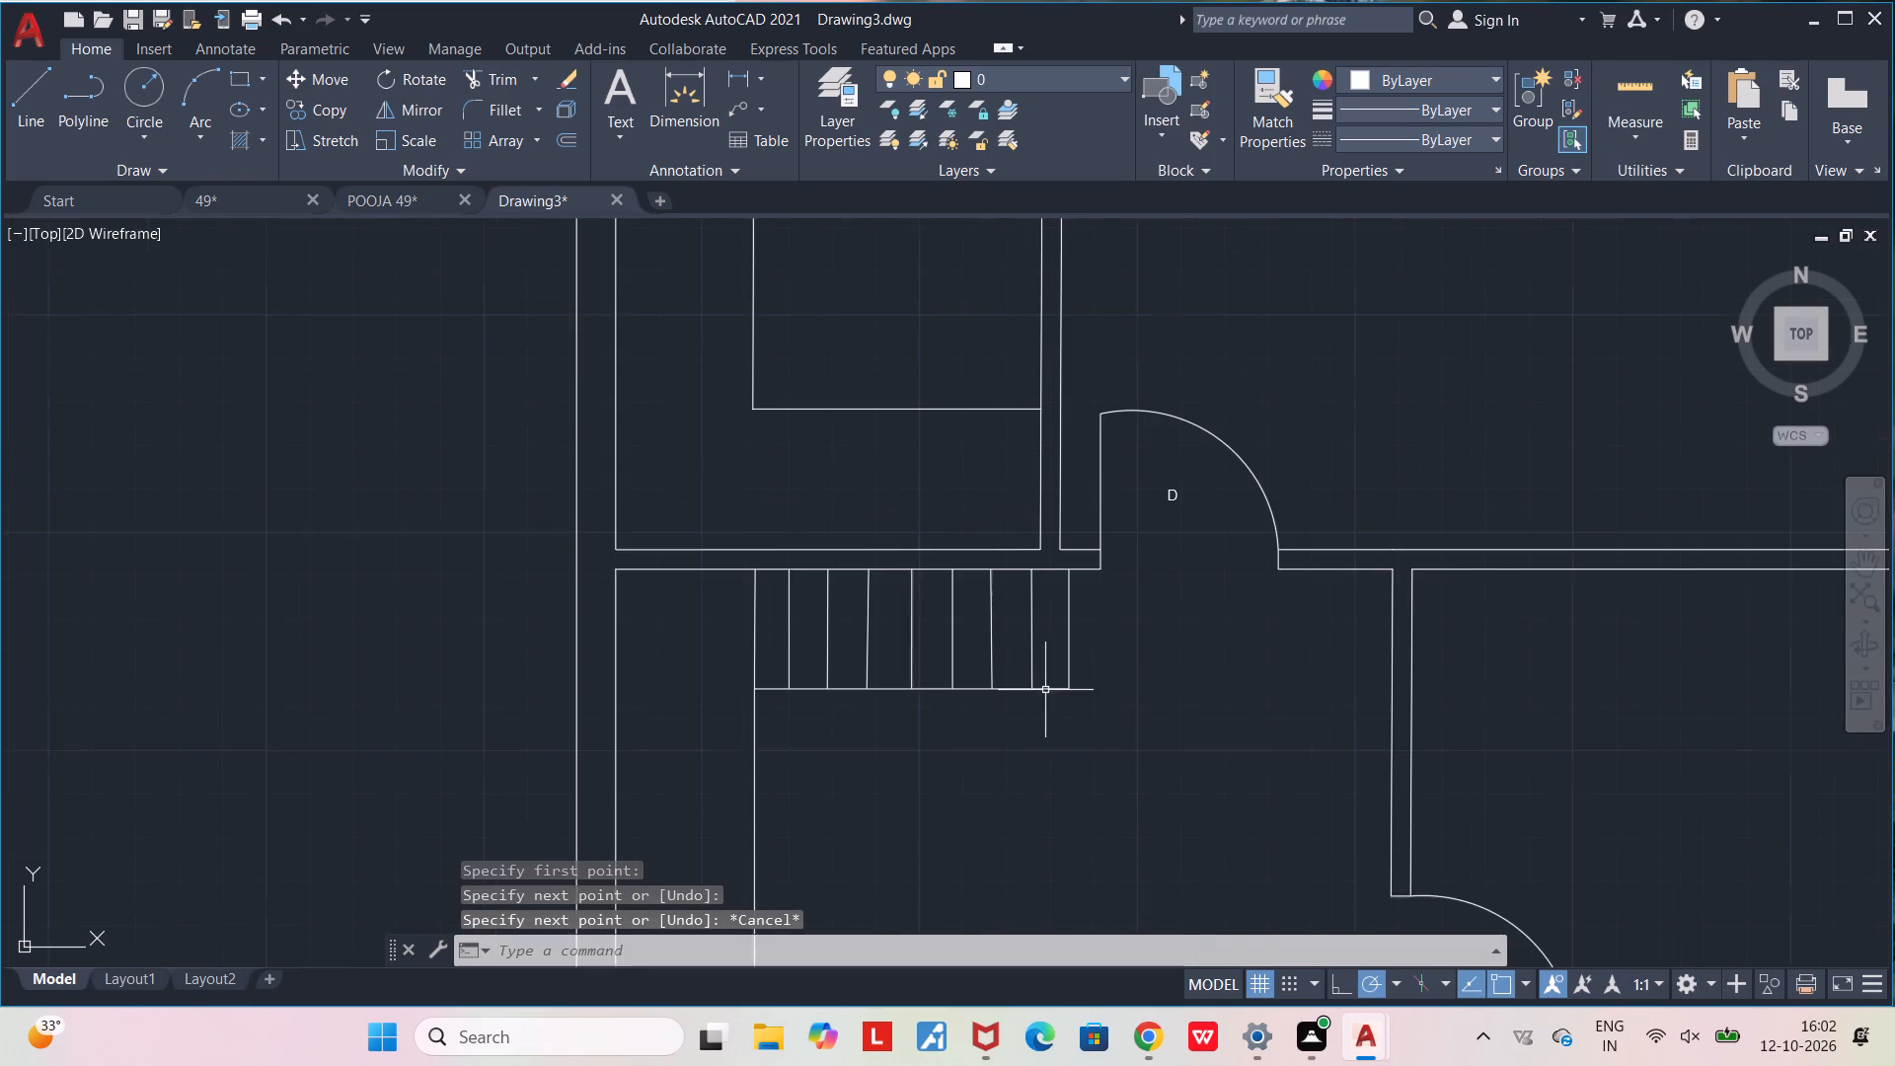
pyautogui.moveTo(1022, 721); pyautogui.dragTo(1048, 541, button='middle')
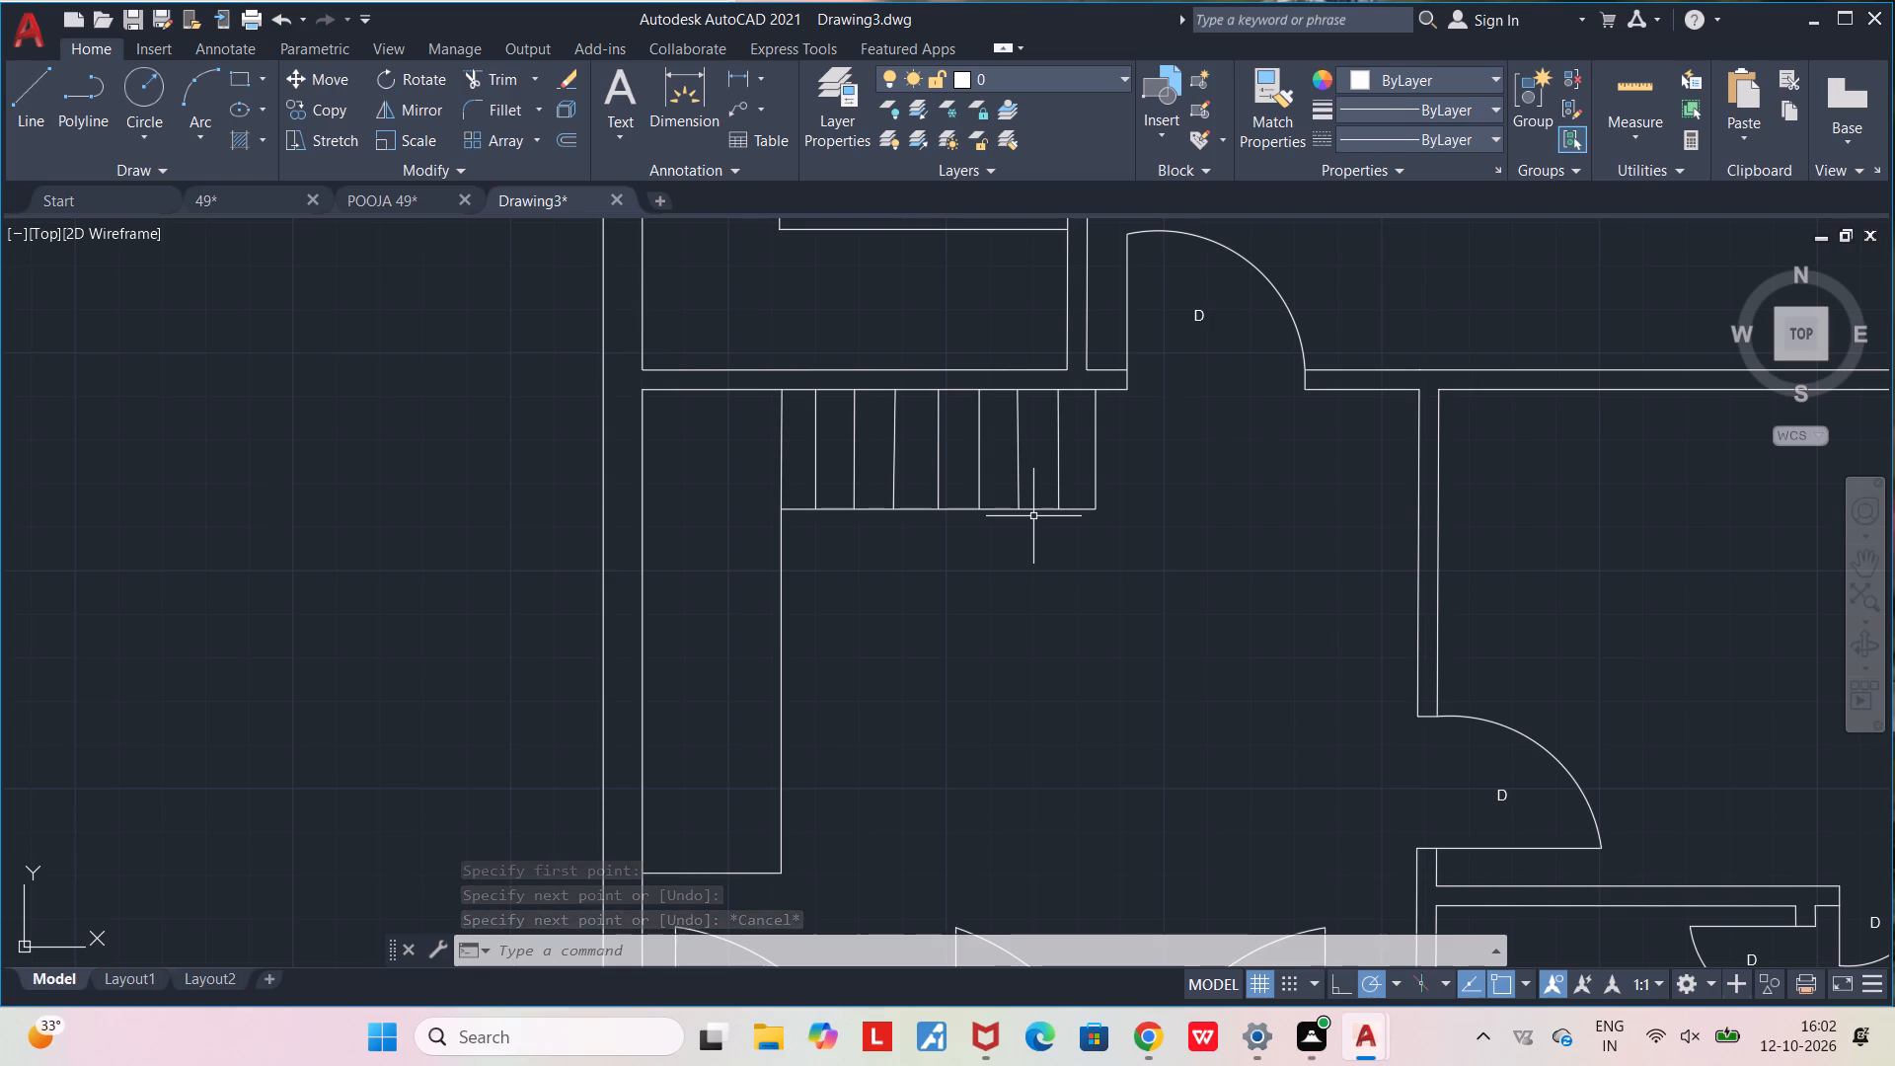
pyautogui.press('l')
pyautogui.press('Return')
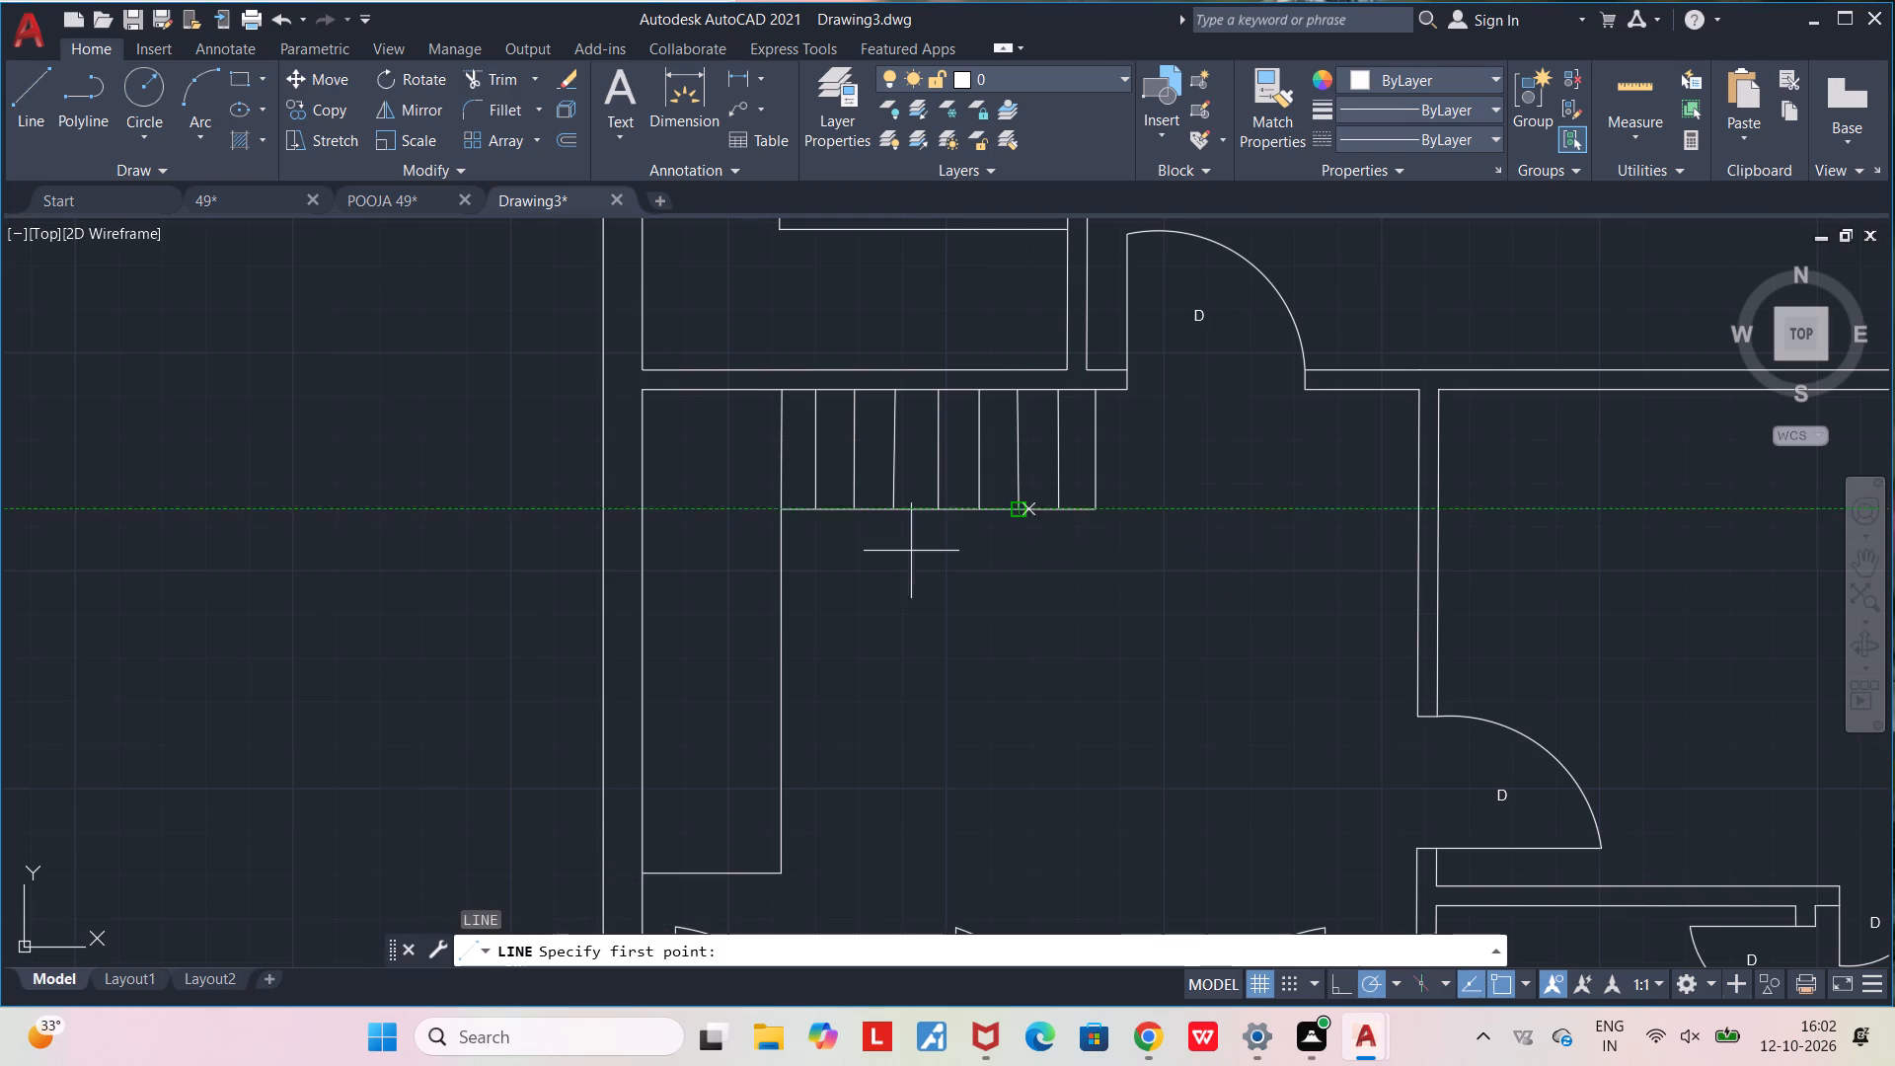
pyautogui.moveTo(697, 533); pyautogui.dragTo(845, 587, button='middle')
pyautogui.scroll(1, 829, 578)
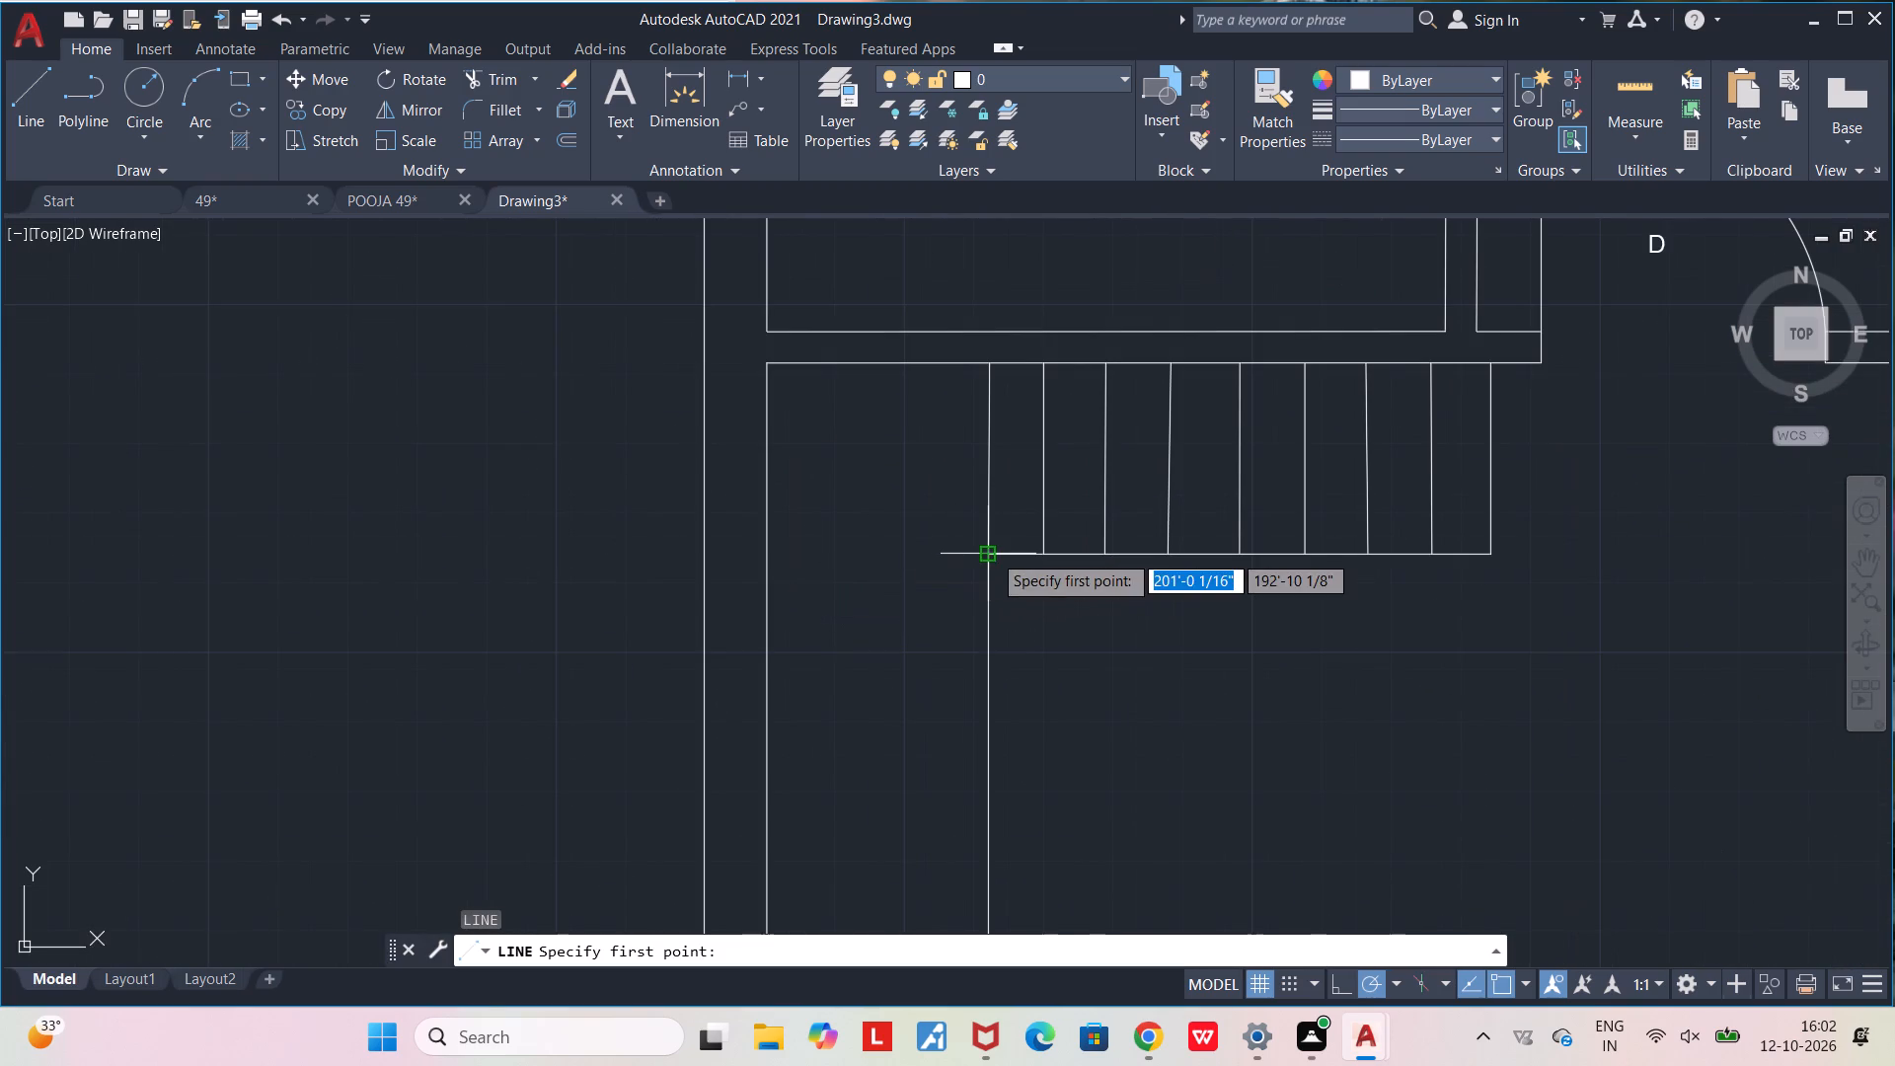
pyautogui.click(992, 553)
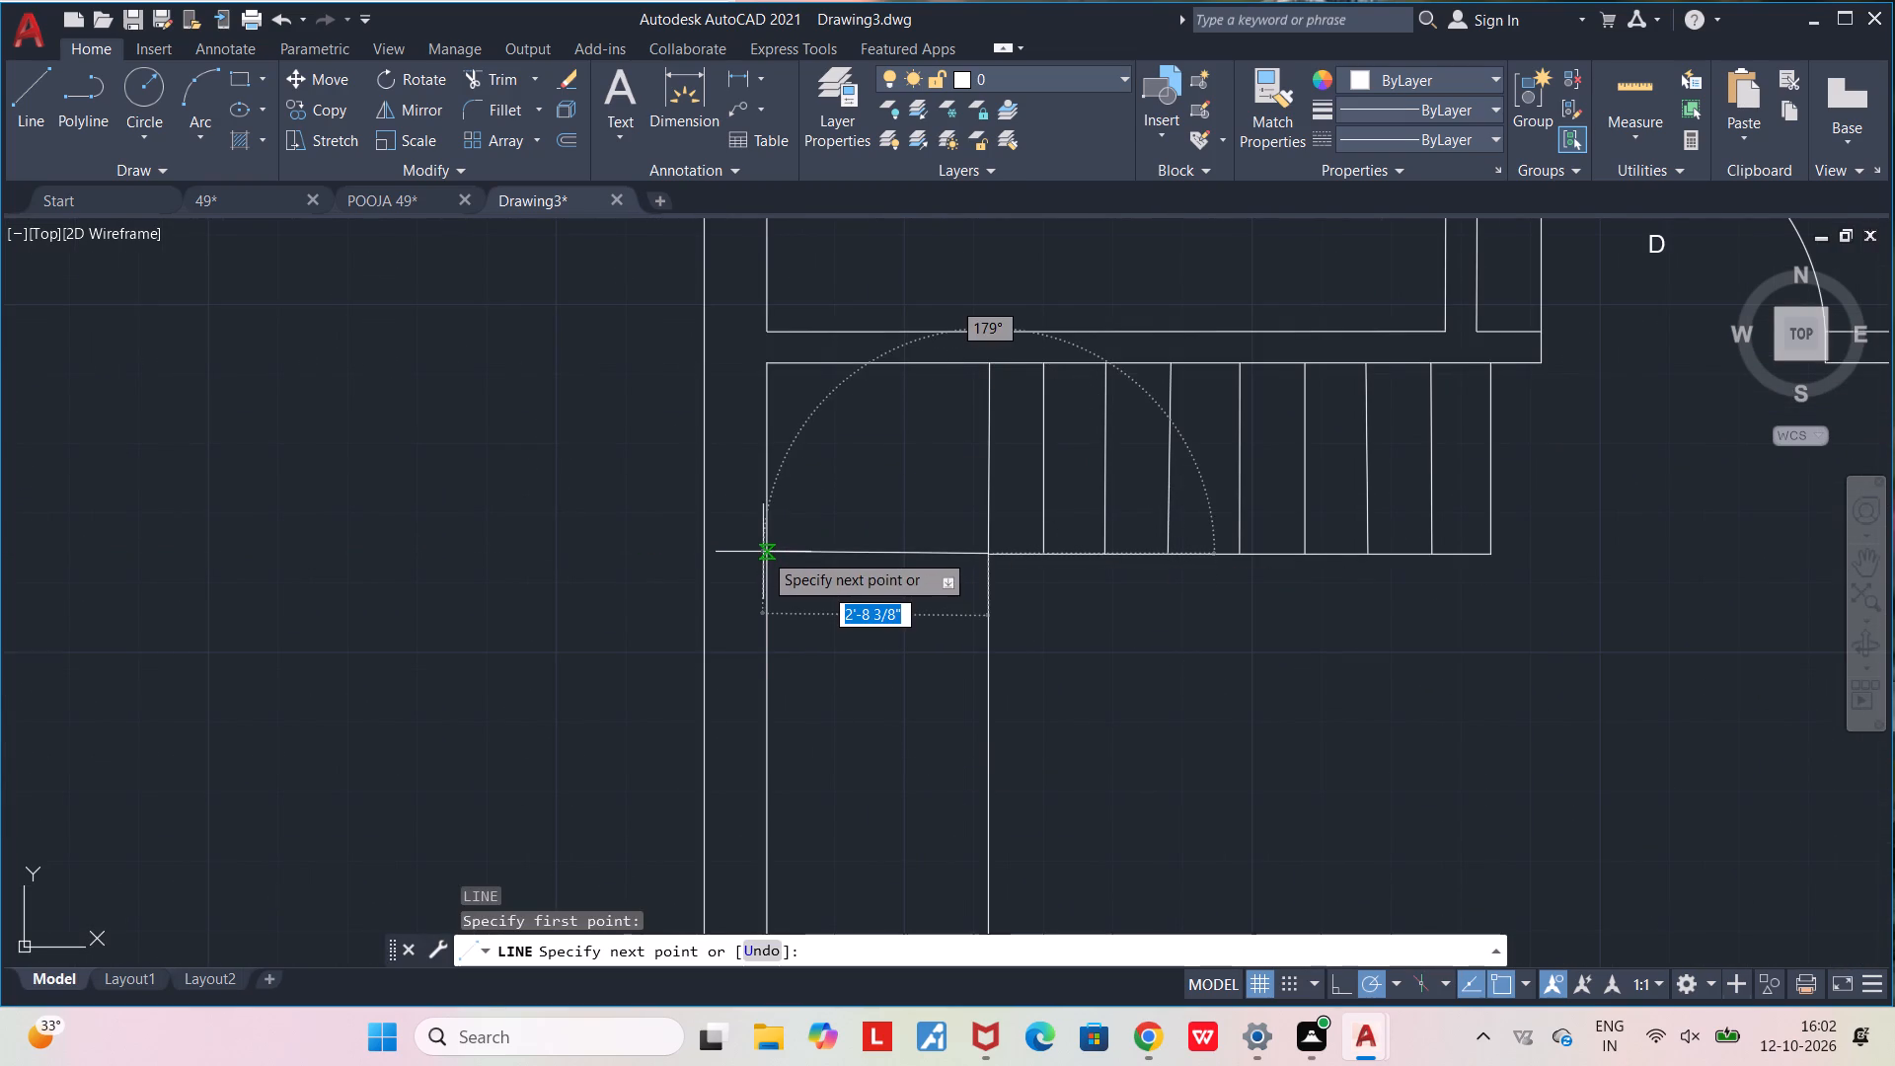
pyautogui.click(760, 556)
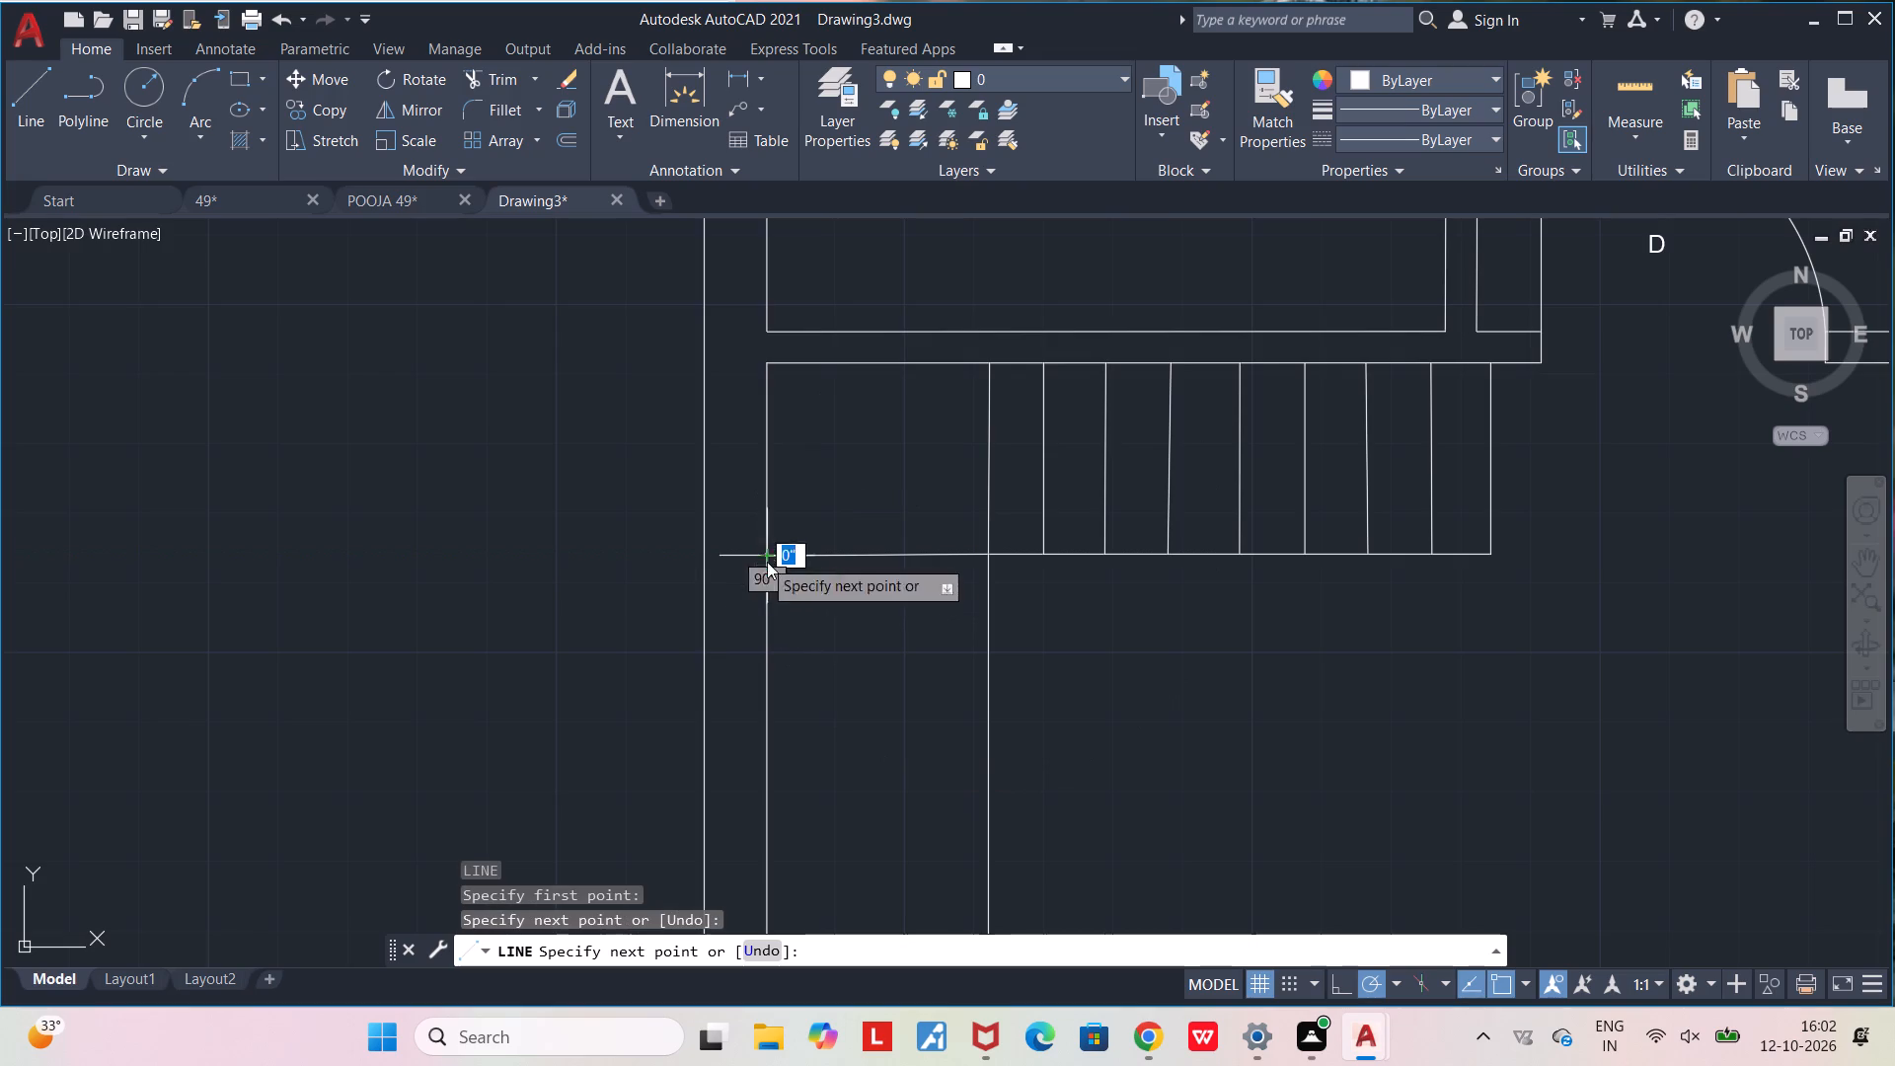
pyautogui.moveTo(883, 662); pyautogui.dragTo(880, 507, button='middle')
pyautogui.scroll(-1, 880, 507)
pyautogui.press('Escape')
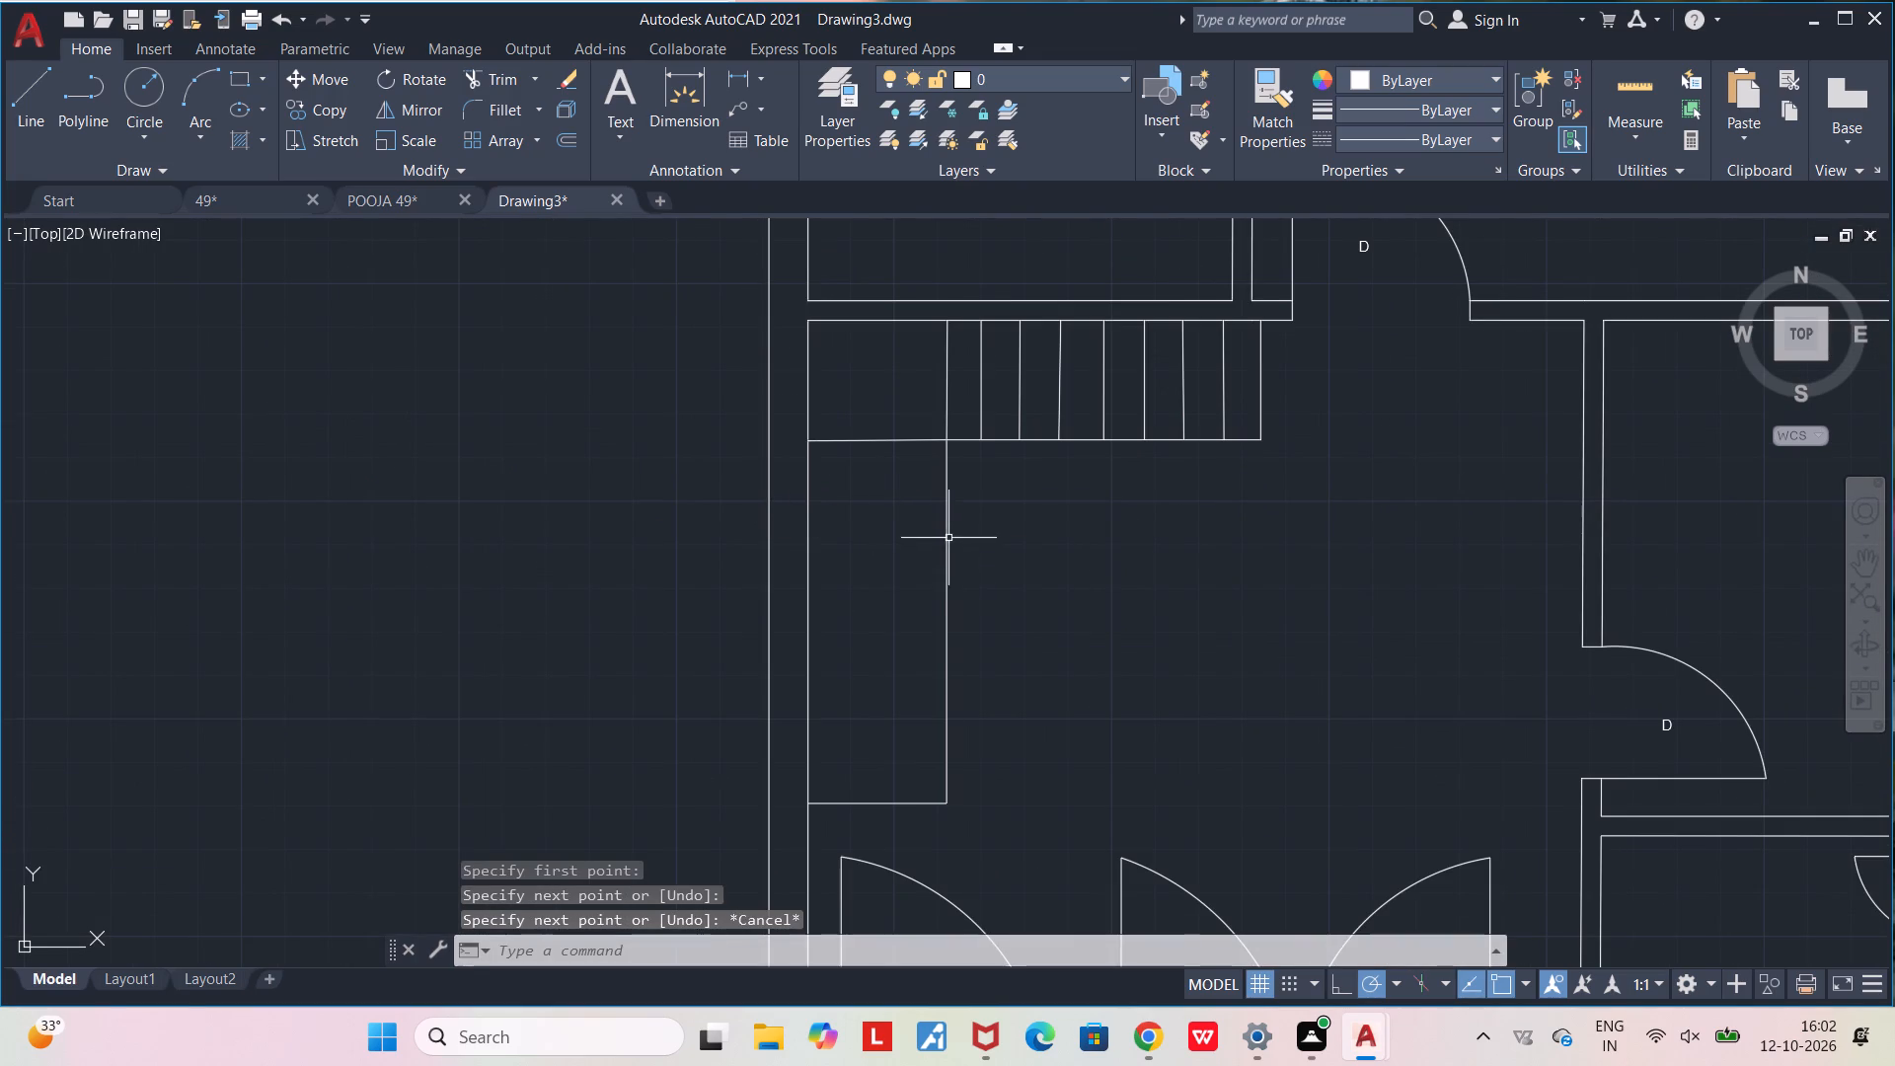
# Draw two horizontal dividers about 2'-8" long below the inner-corner line, from the L-shaped outline's east edge to the west wall.
pyautogui.press('l')
pyautogui.press('Return')
pyautogui.click(945, 494)
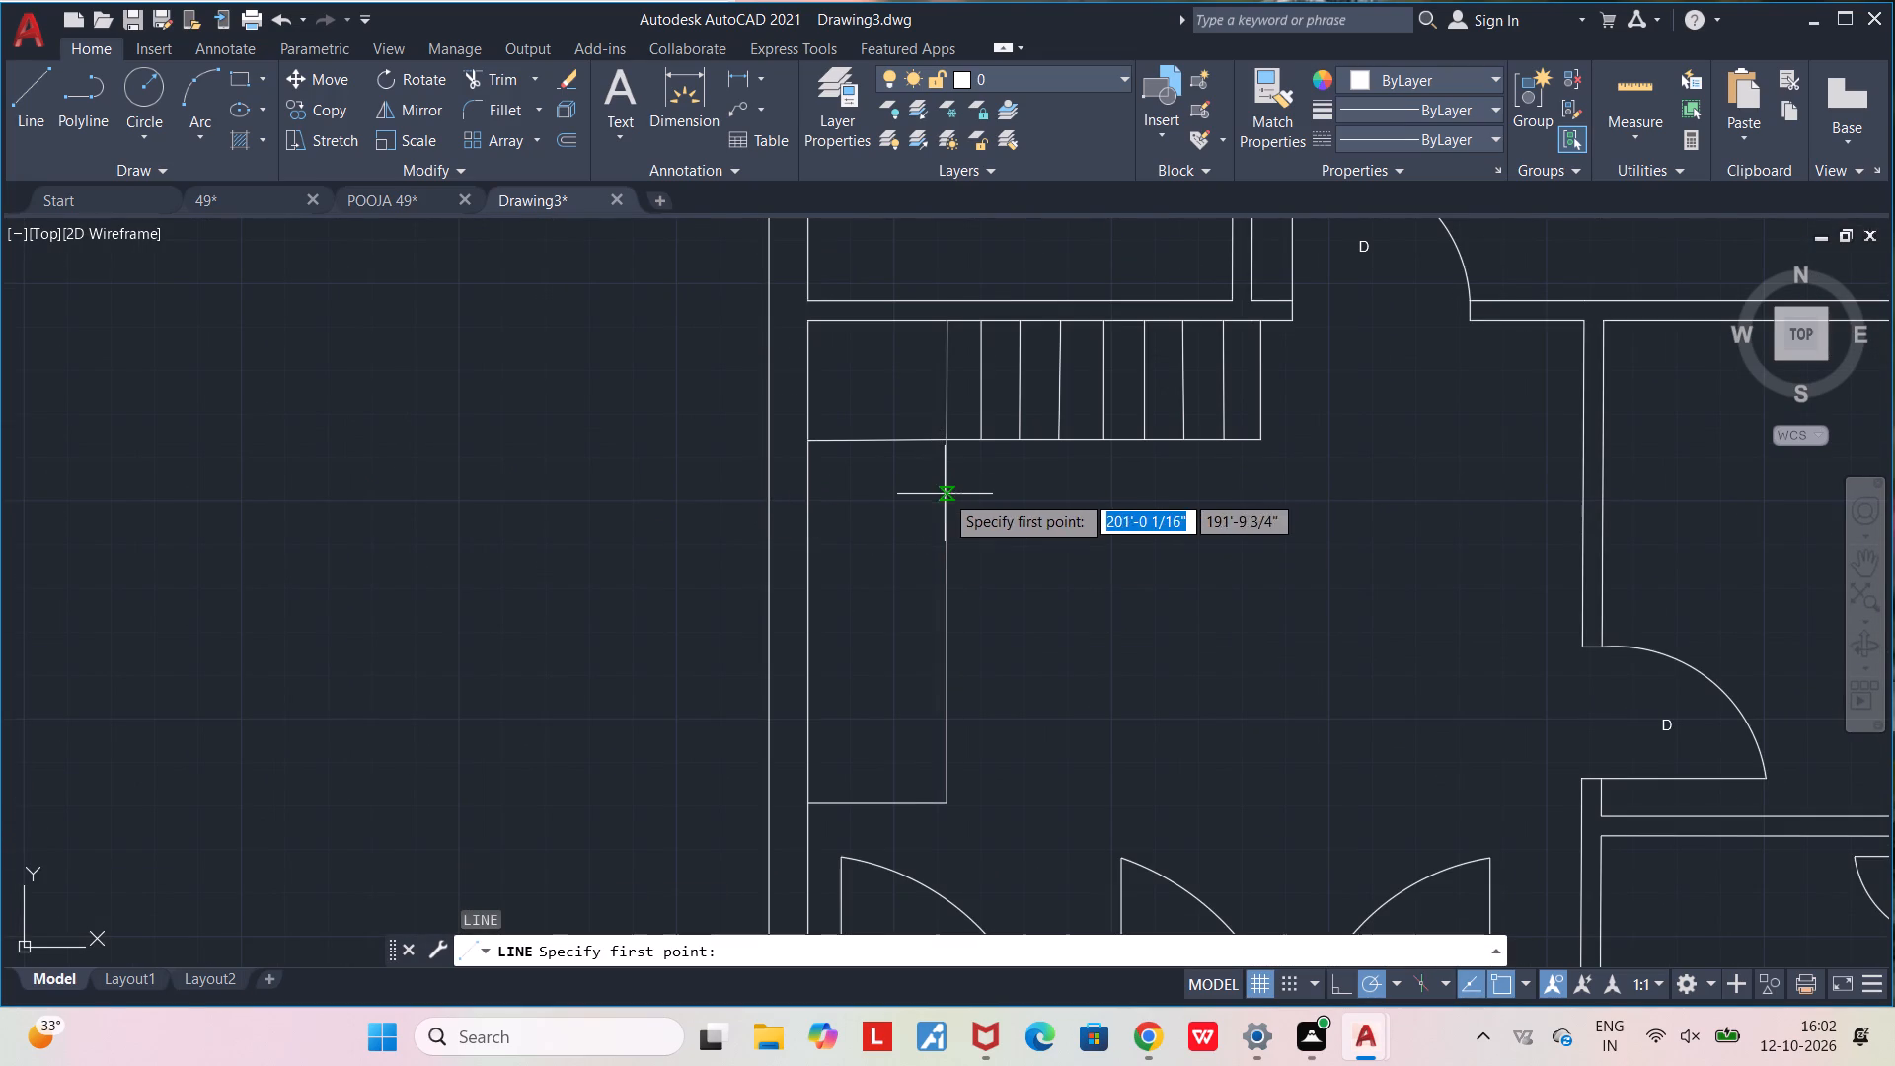
pyautogui.click(806, 495)
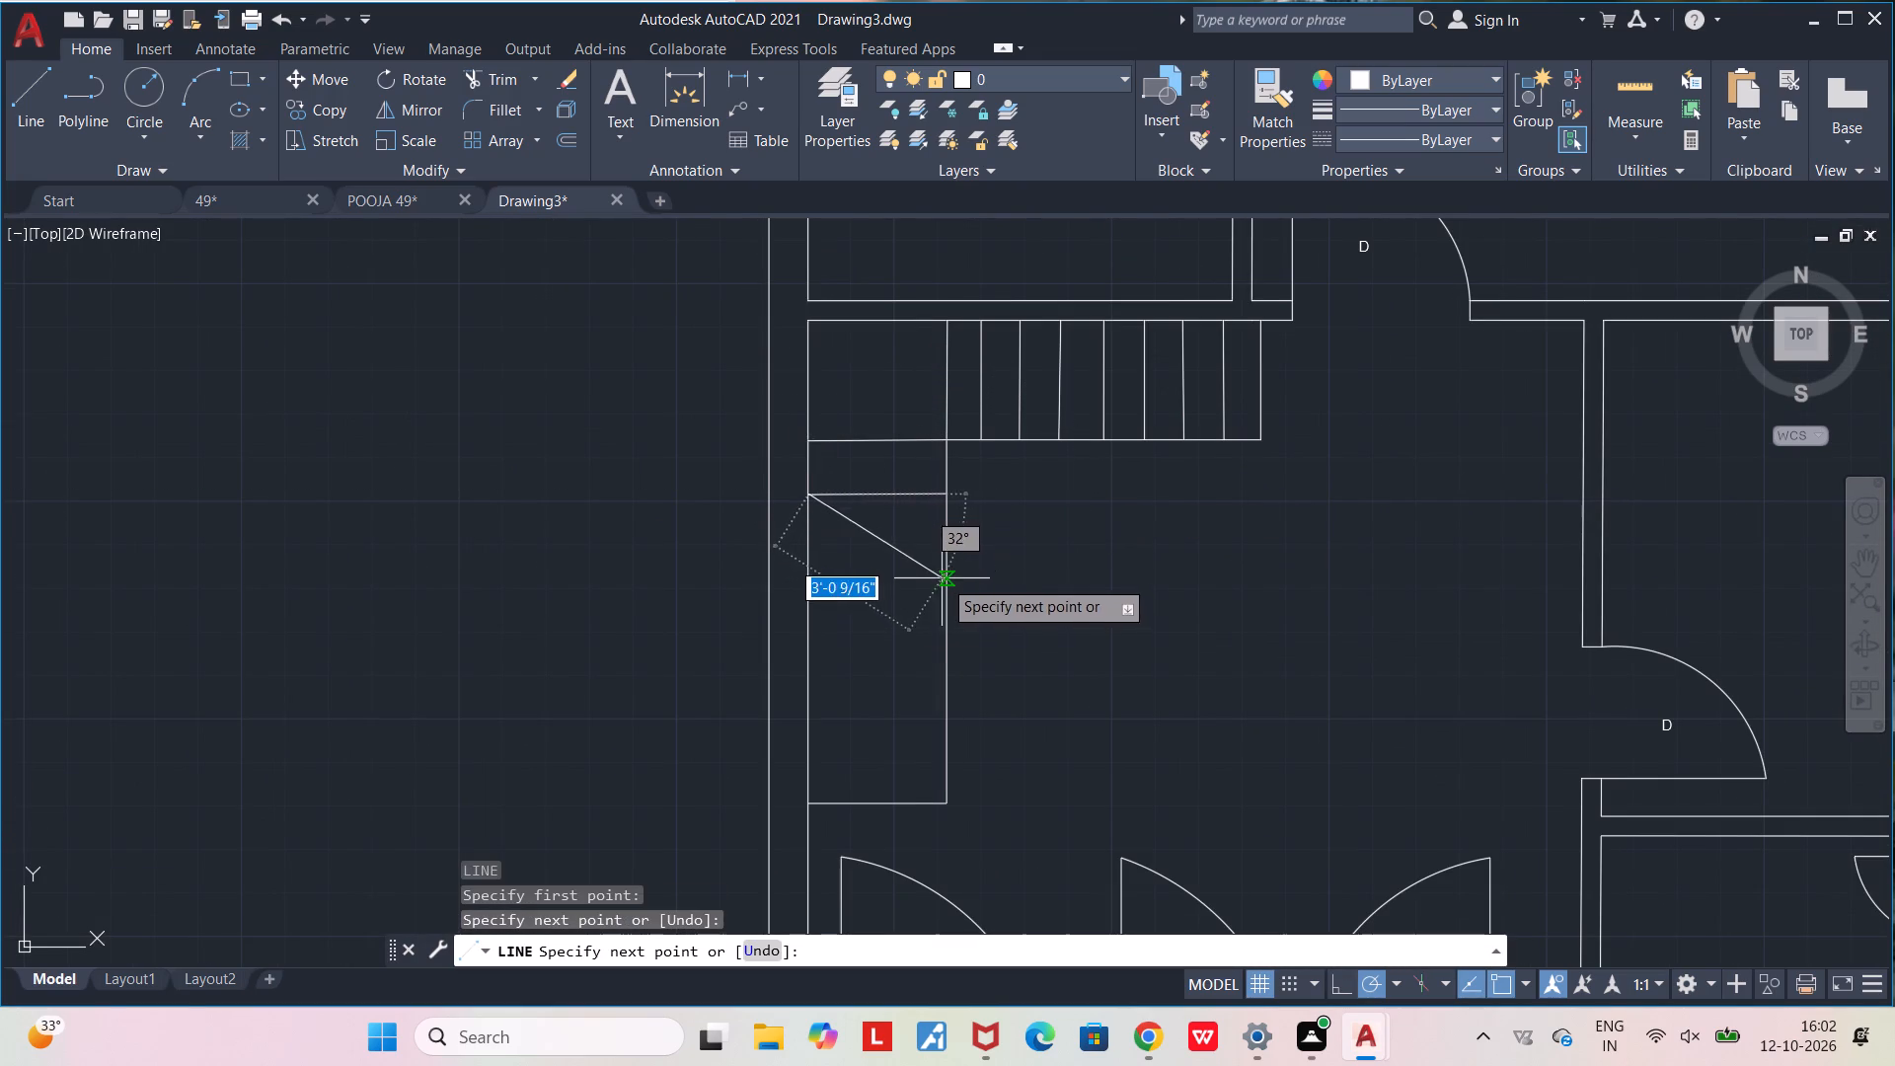
pyautogui.press('Escape')
pyautogui.press('l')
pyautogui.press('Return')
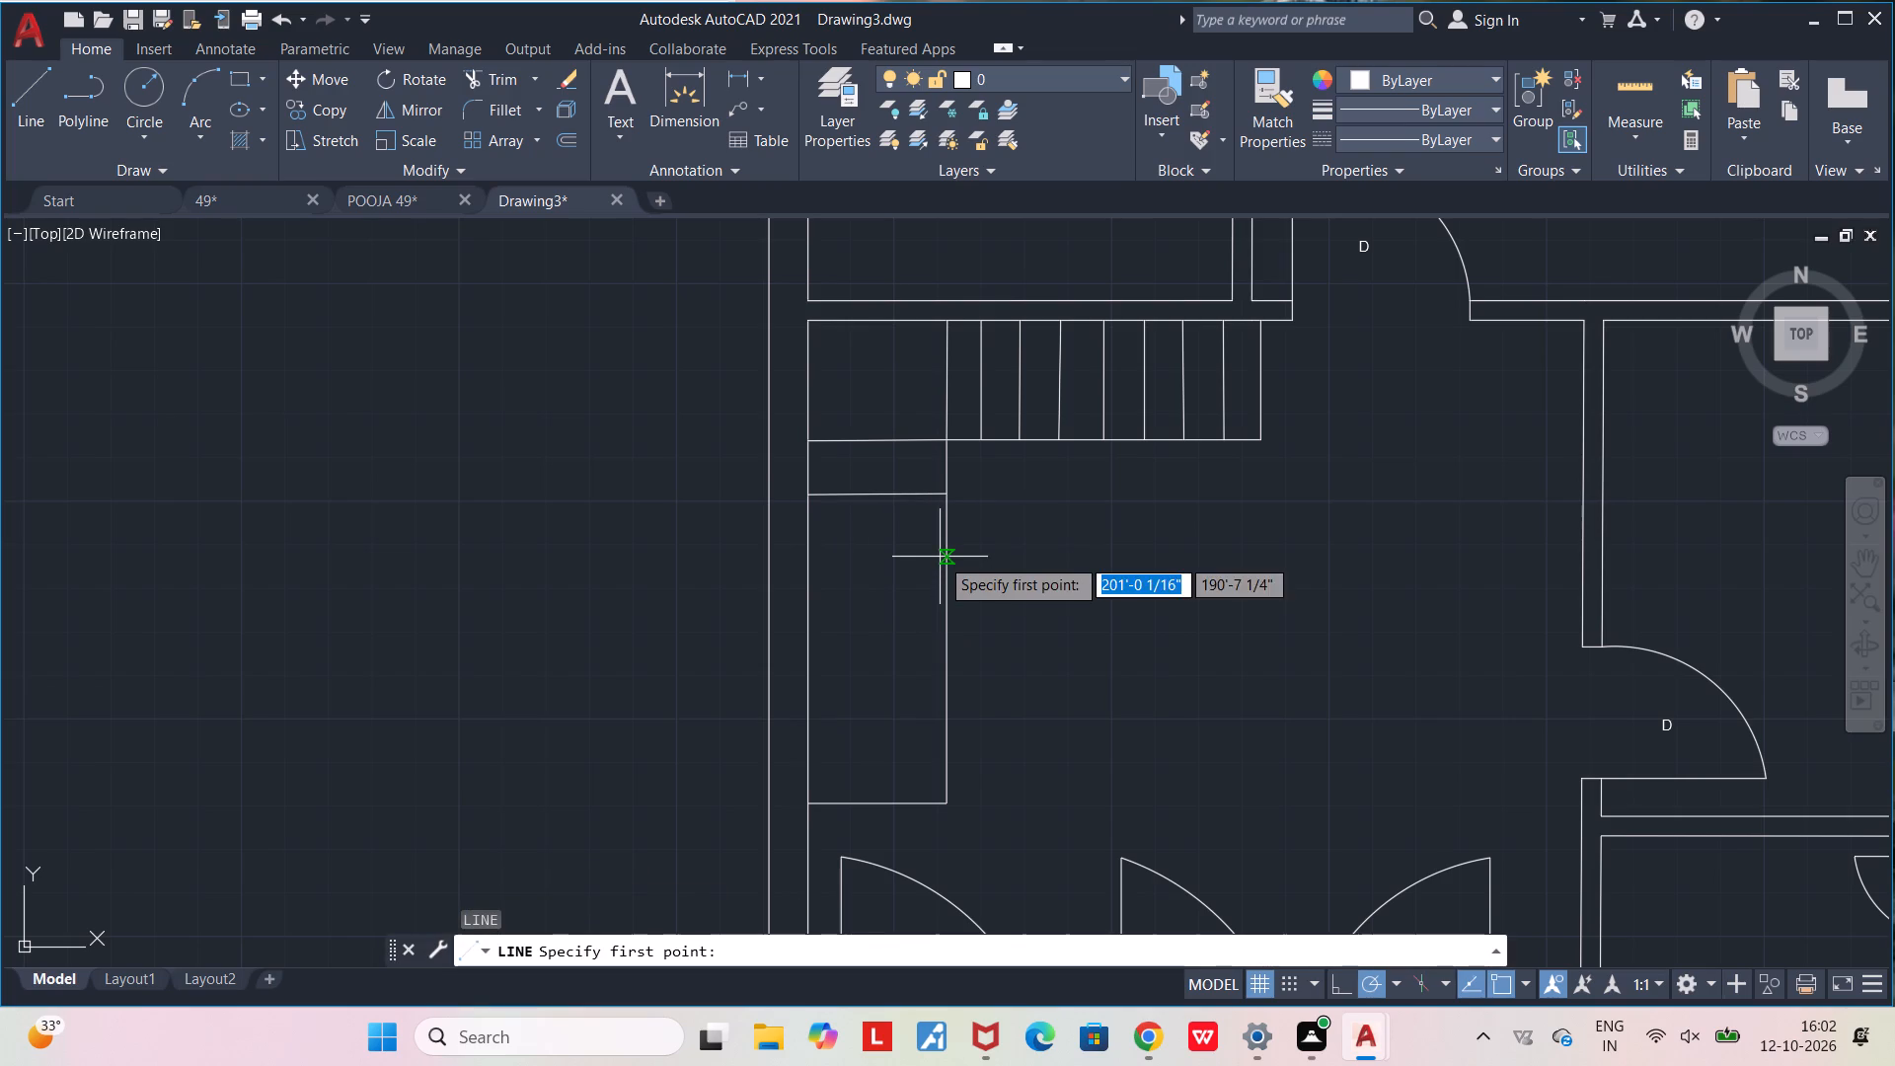
pyautogui.click(949, 546)
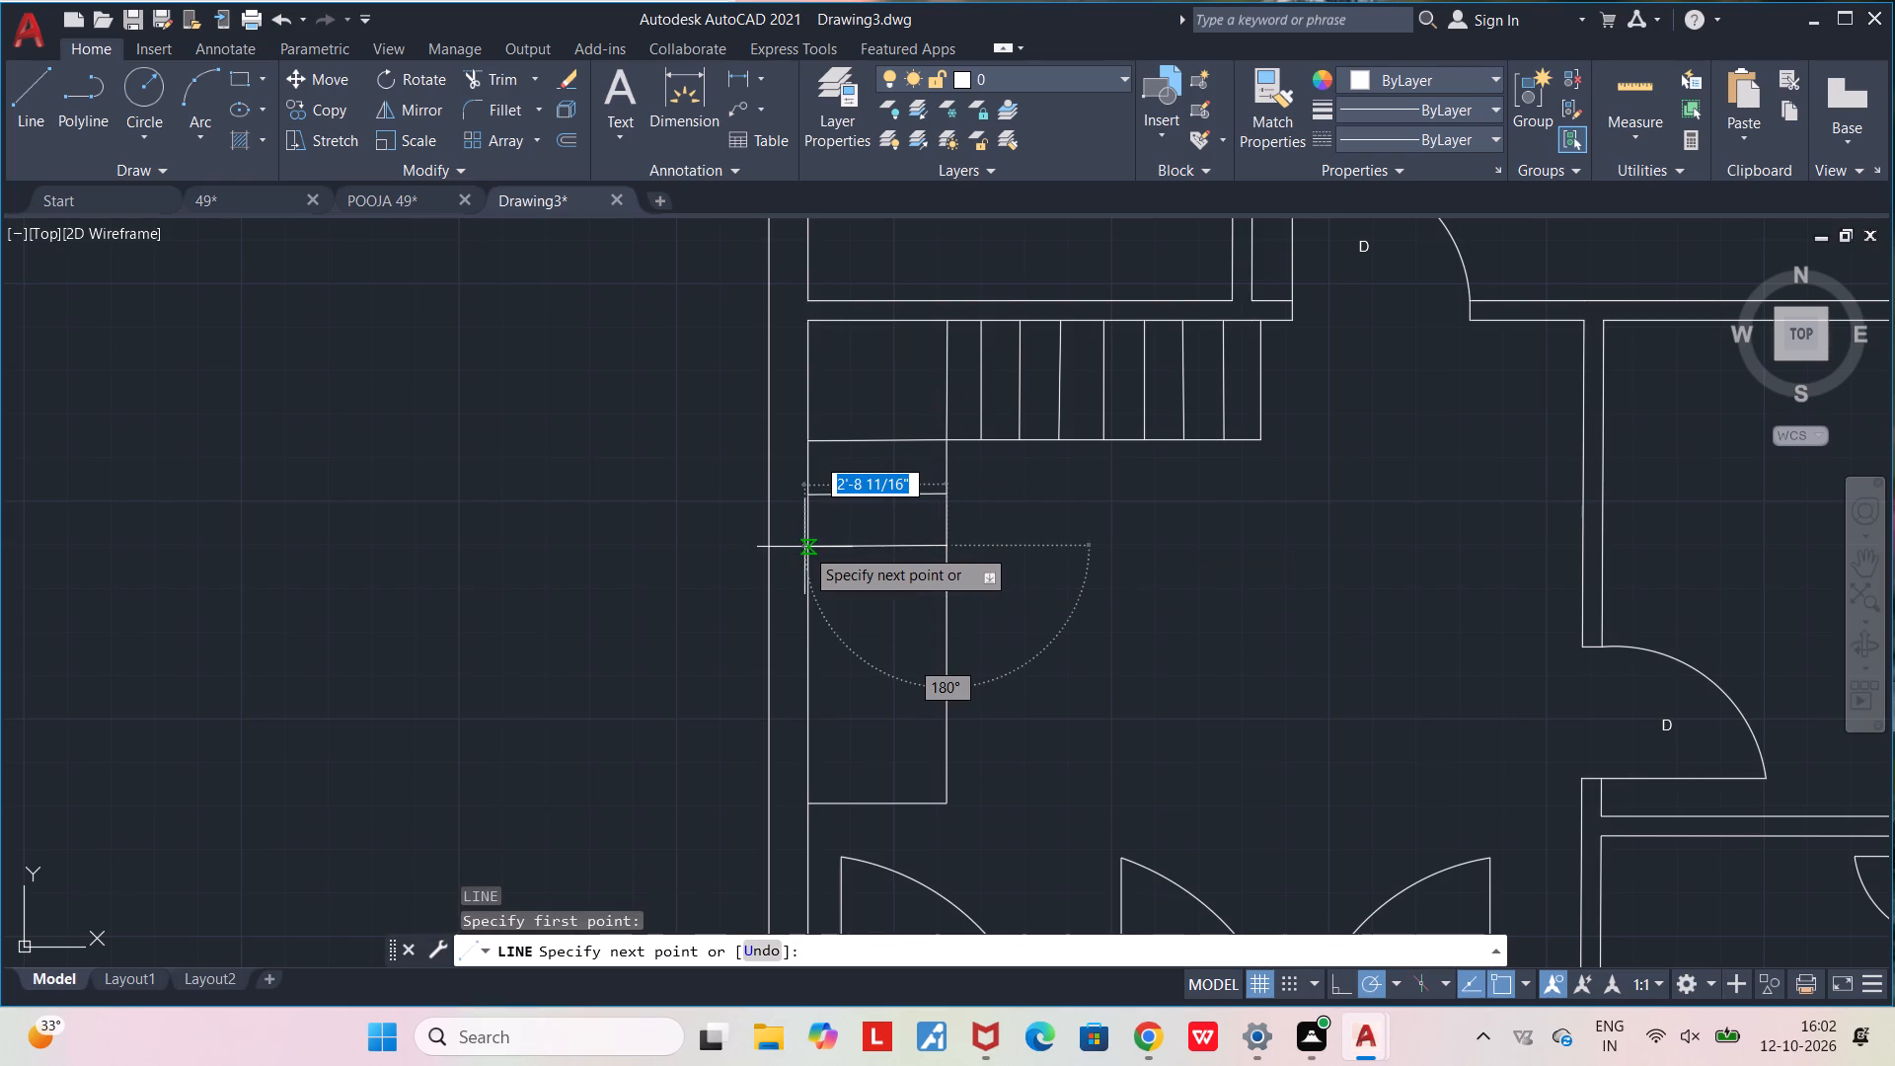
pyautogui.click(804, 547)
pyautogui.press('Escape')
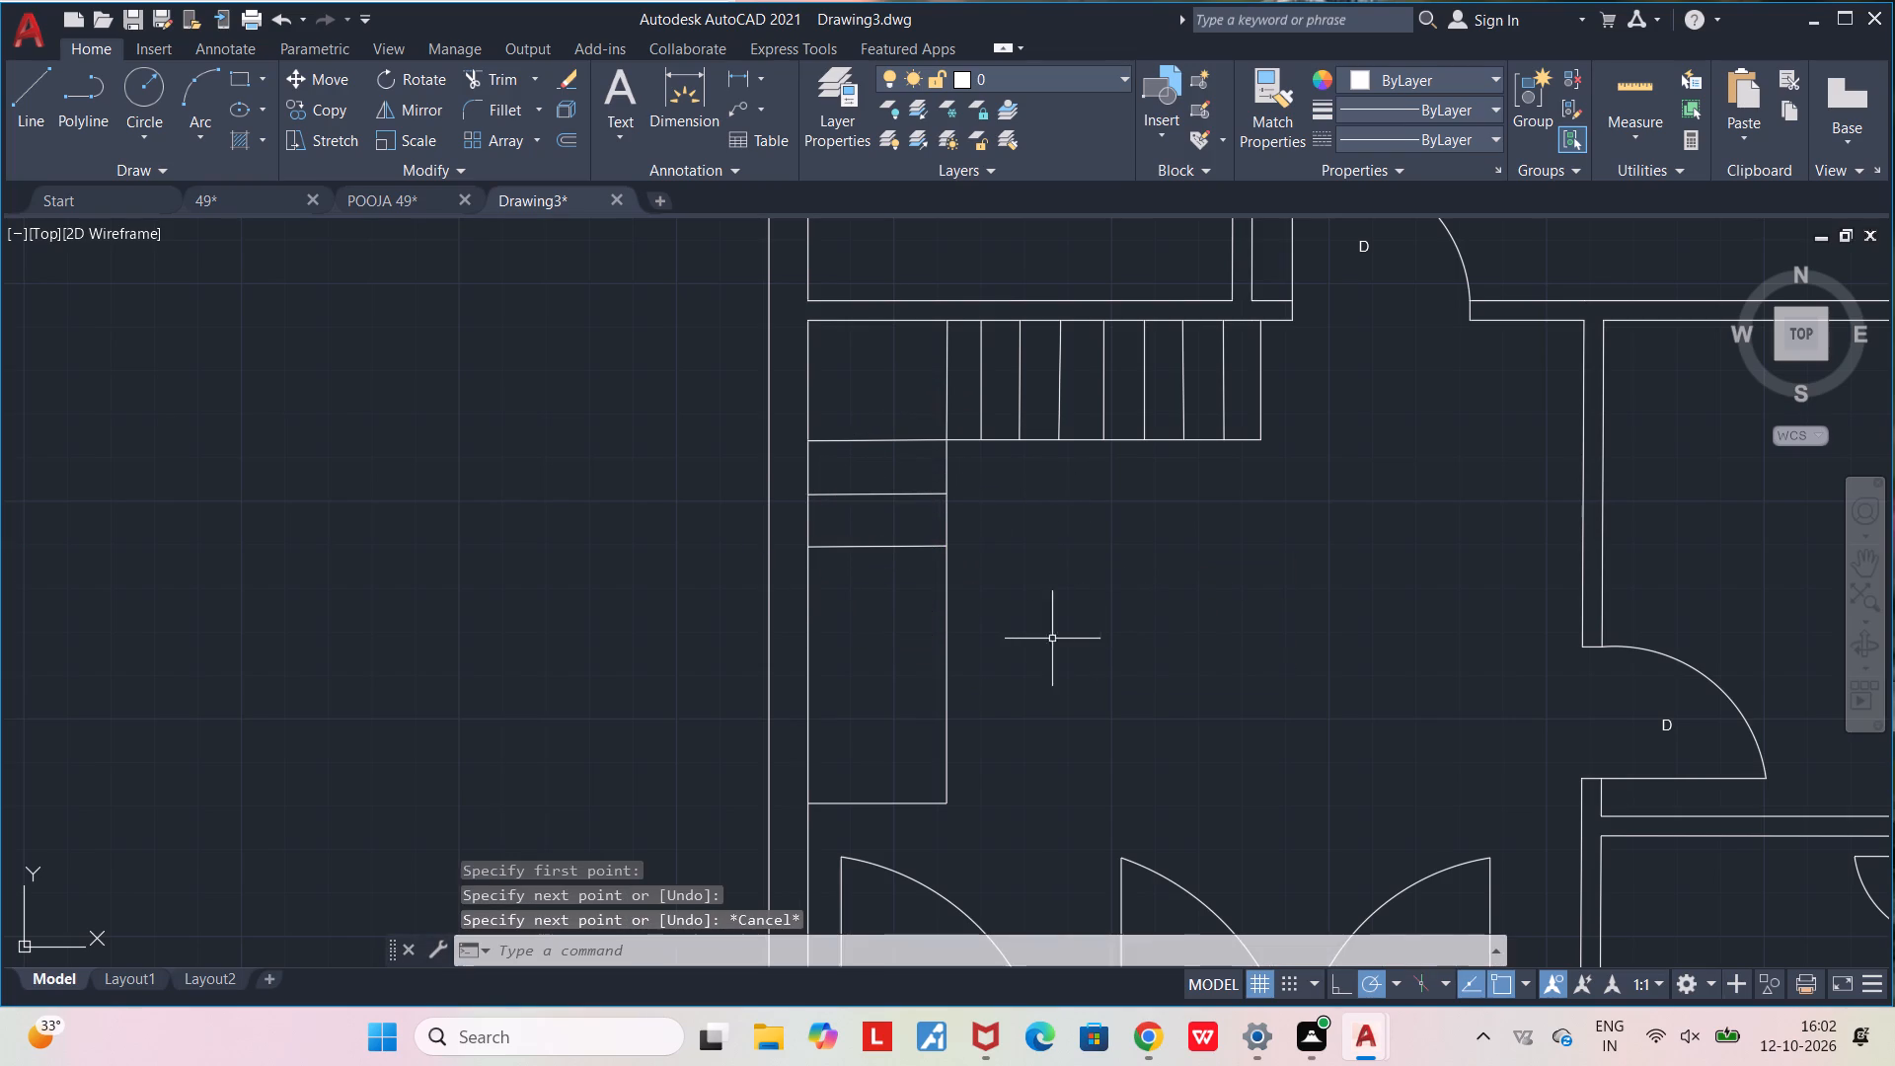
# Draw two further horizontal dividers about 2'-8" long and 1' apart to the south, from the outline's east edge to the west wall.
pyautogui.press('l')
pyautogui.press('Return')
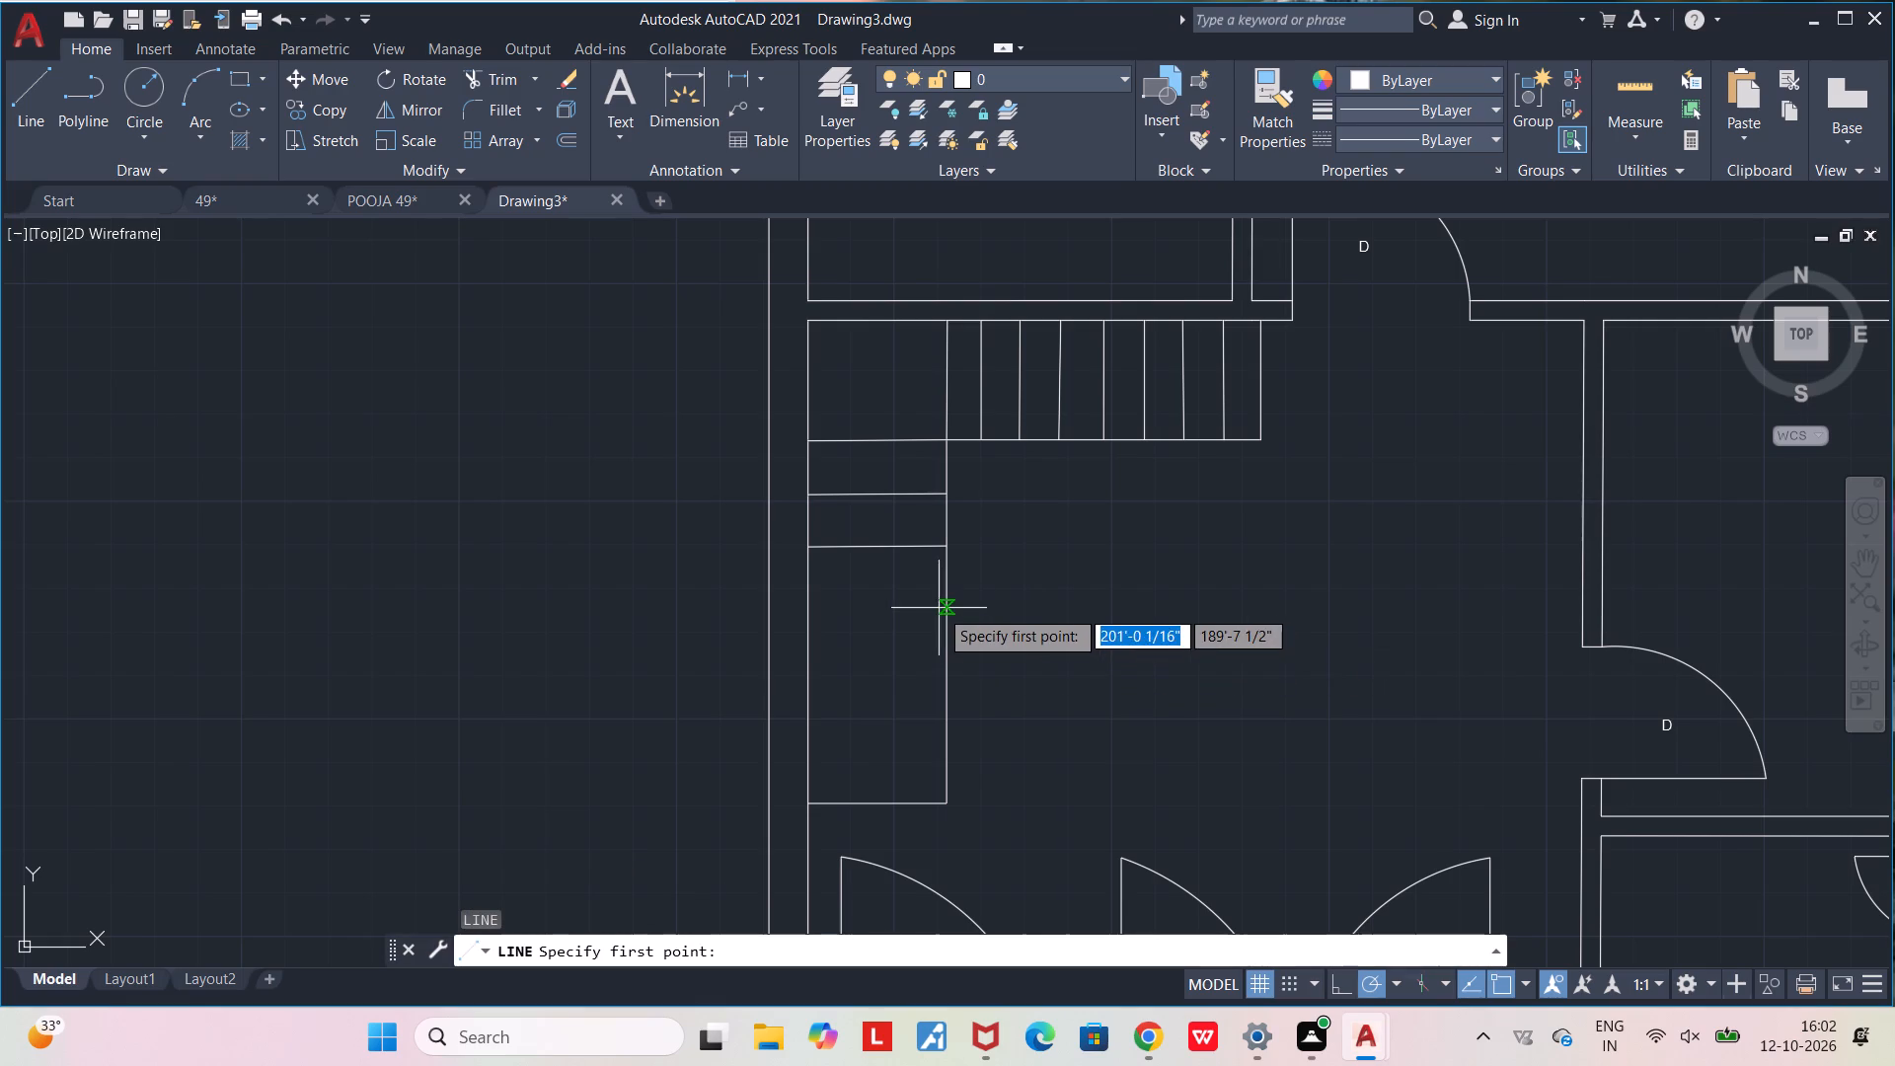
pyautogui.click(946, 601)
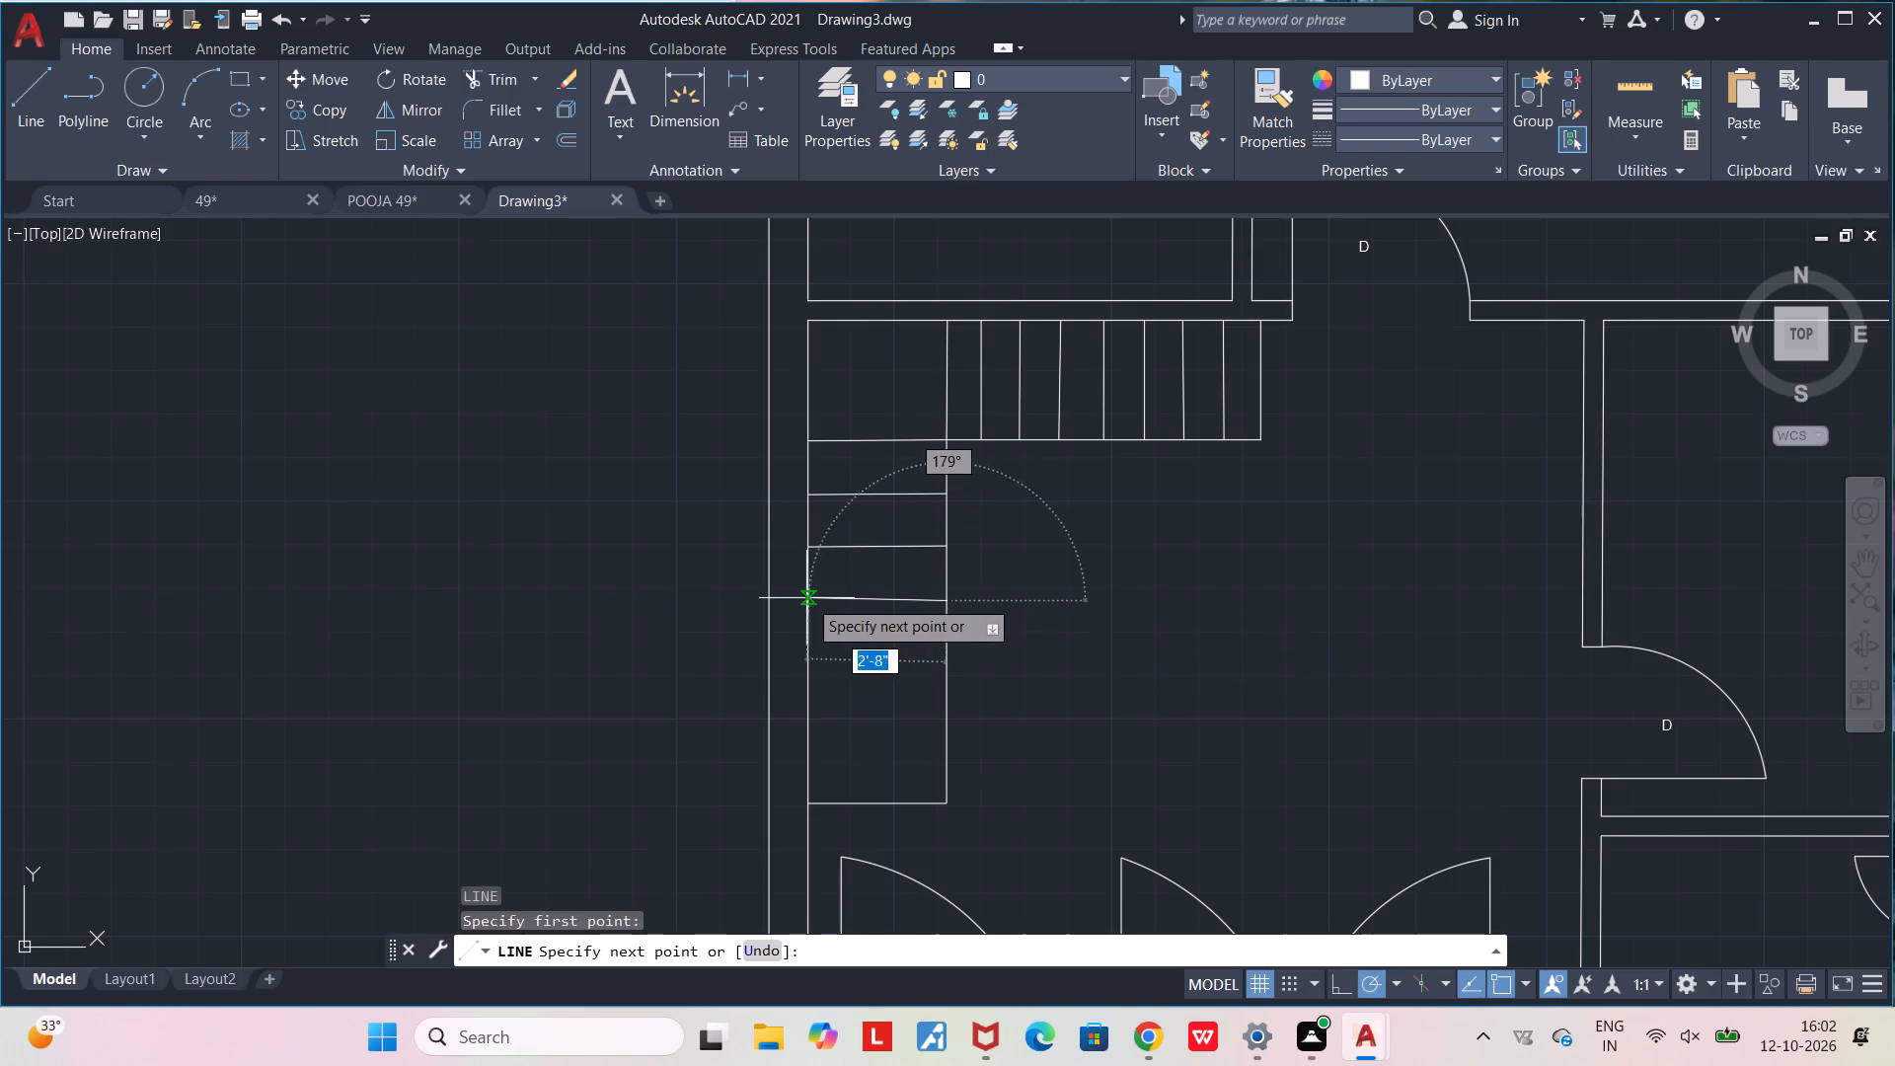
pyautogui.click(806, 600)
pyautogui.press('Escape')
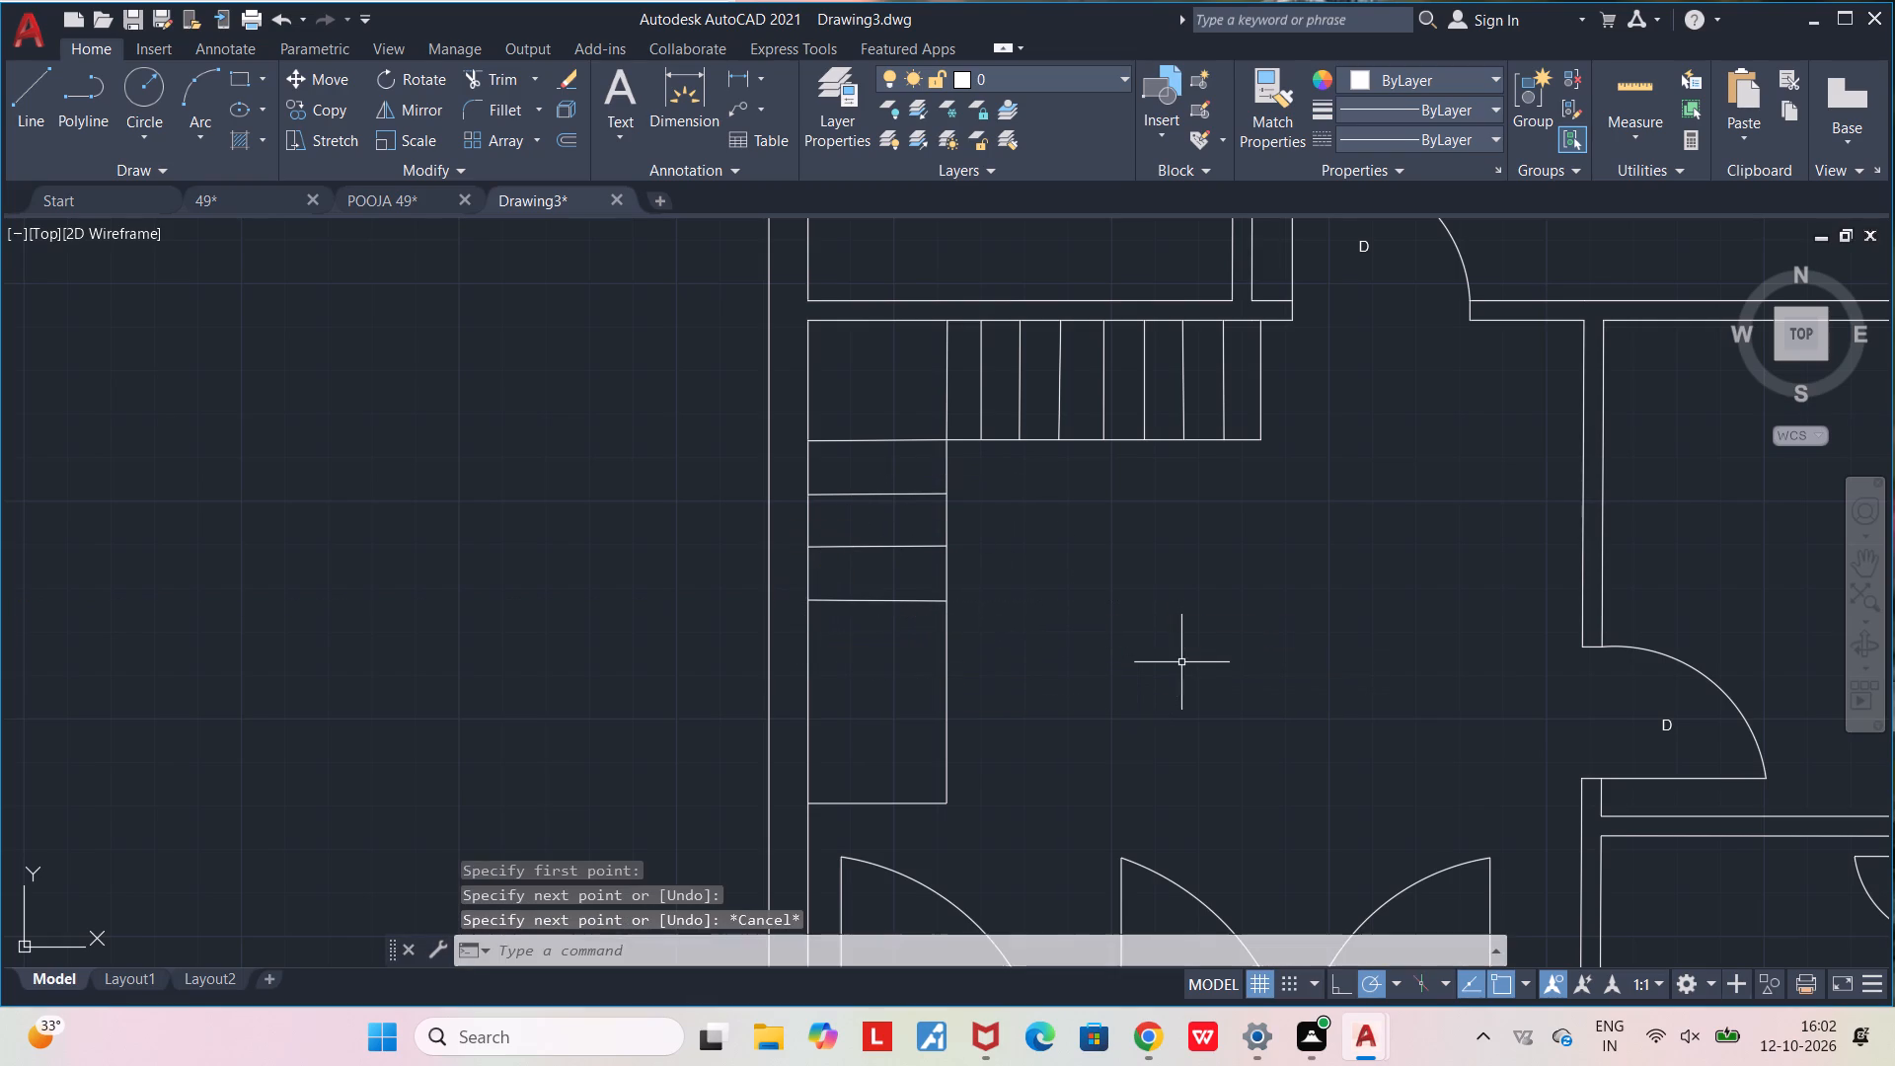
pyautogui.press('l')
pyautogui.press('Return')
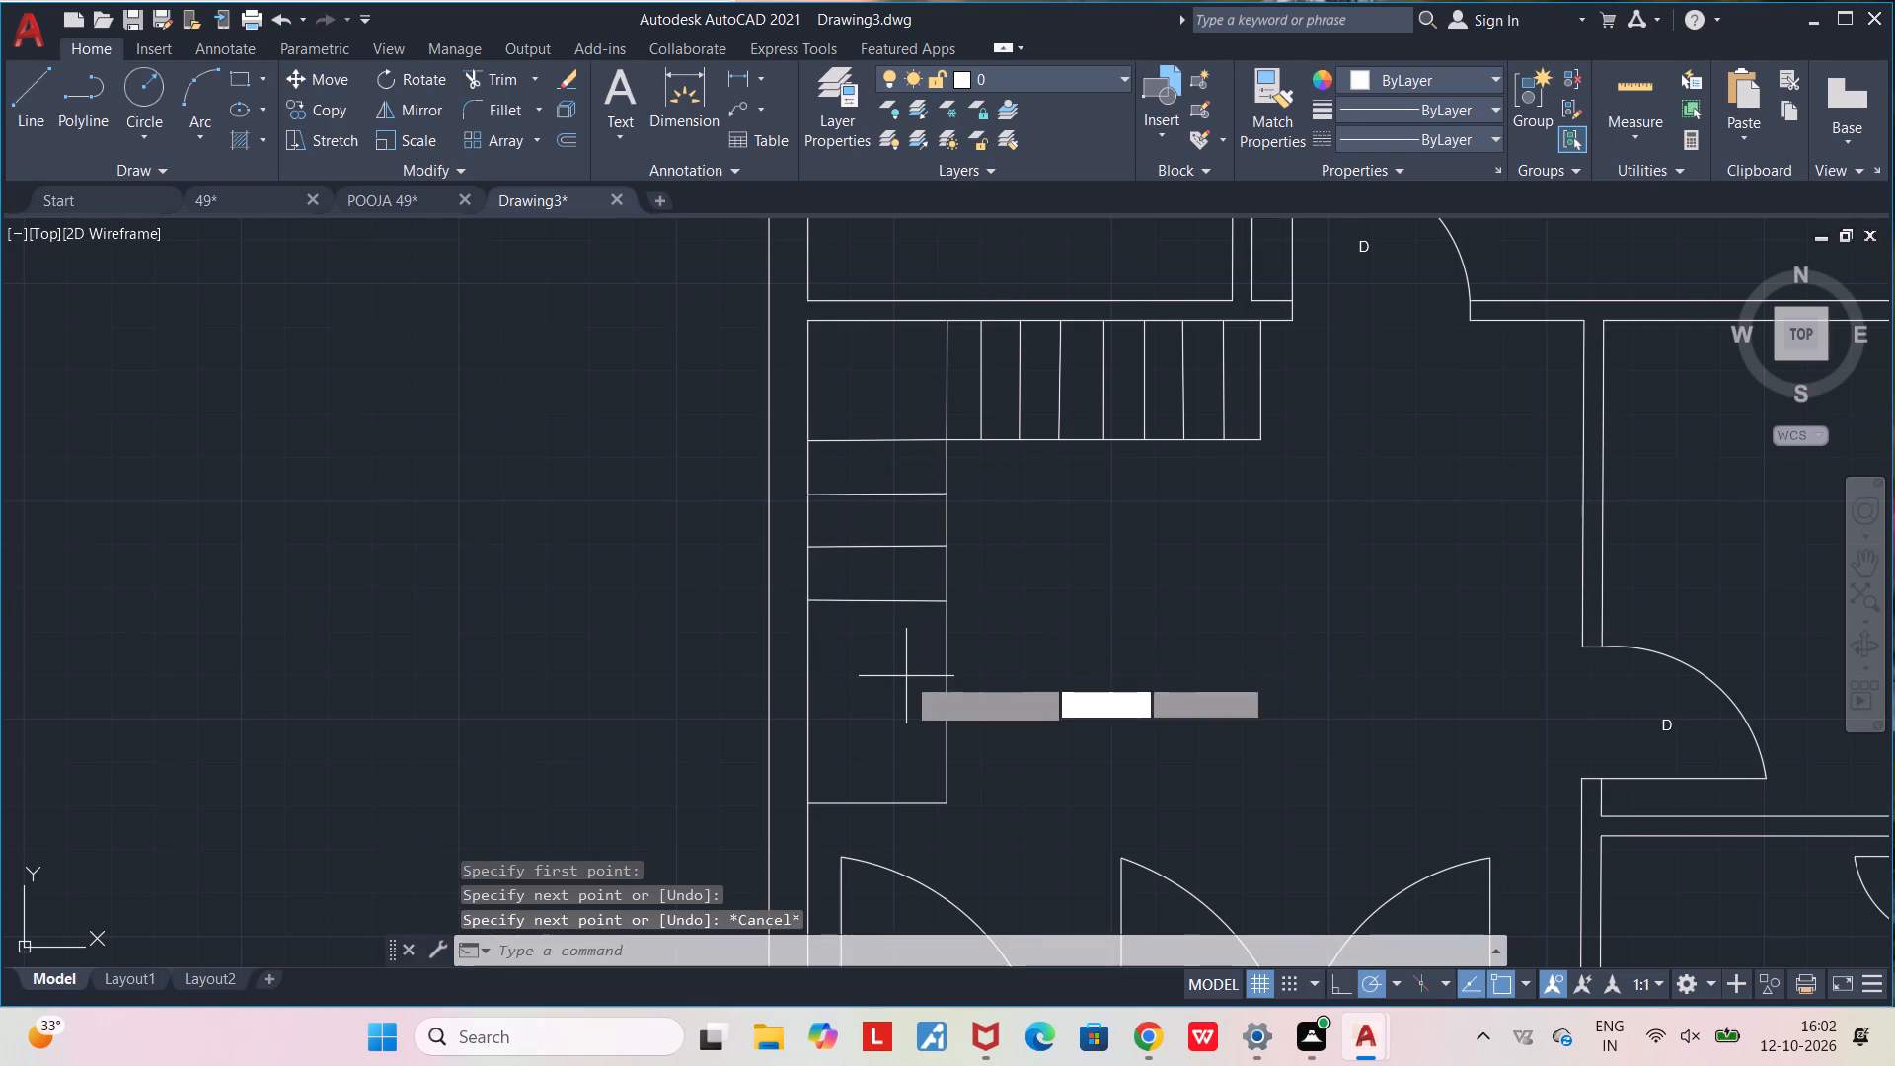
pyautogui.click(947, 652)
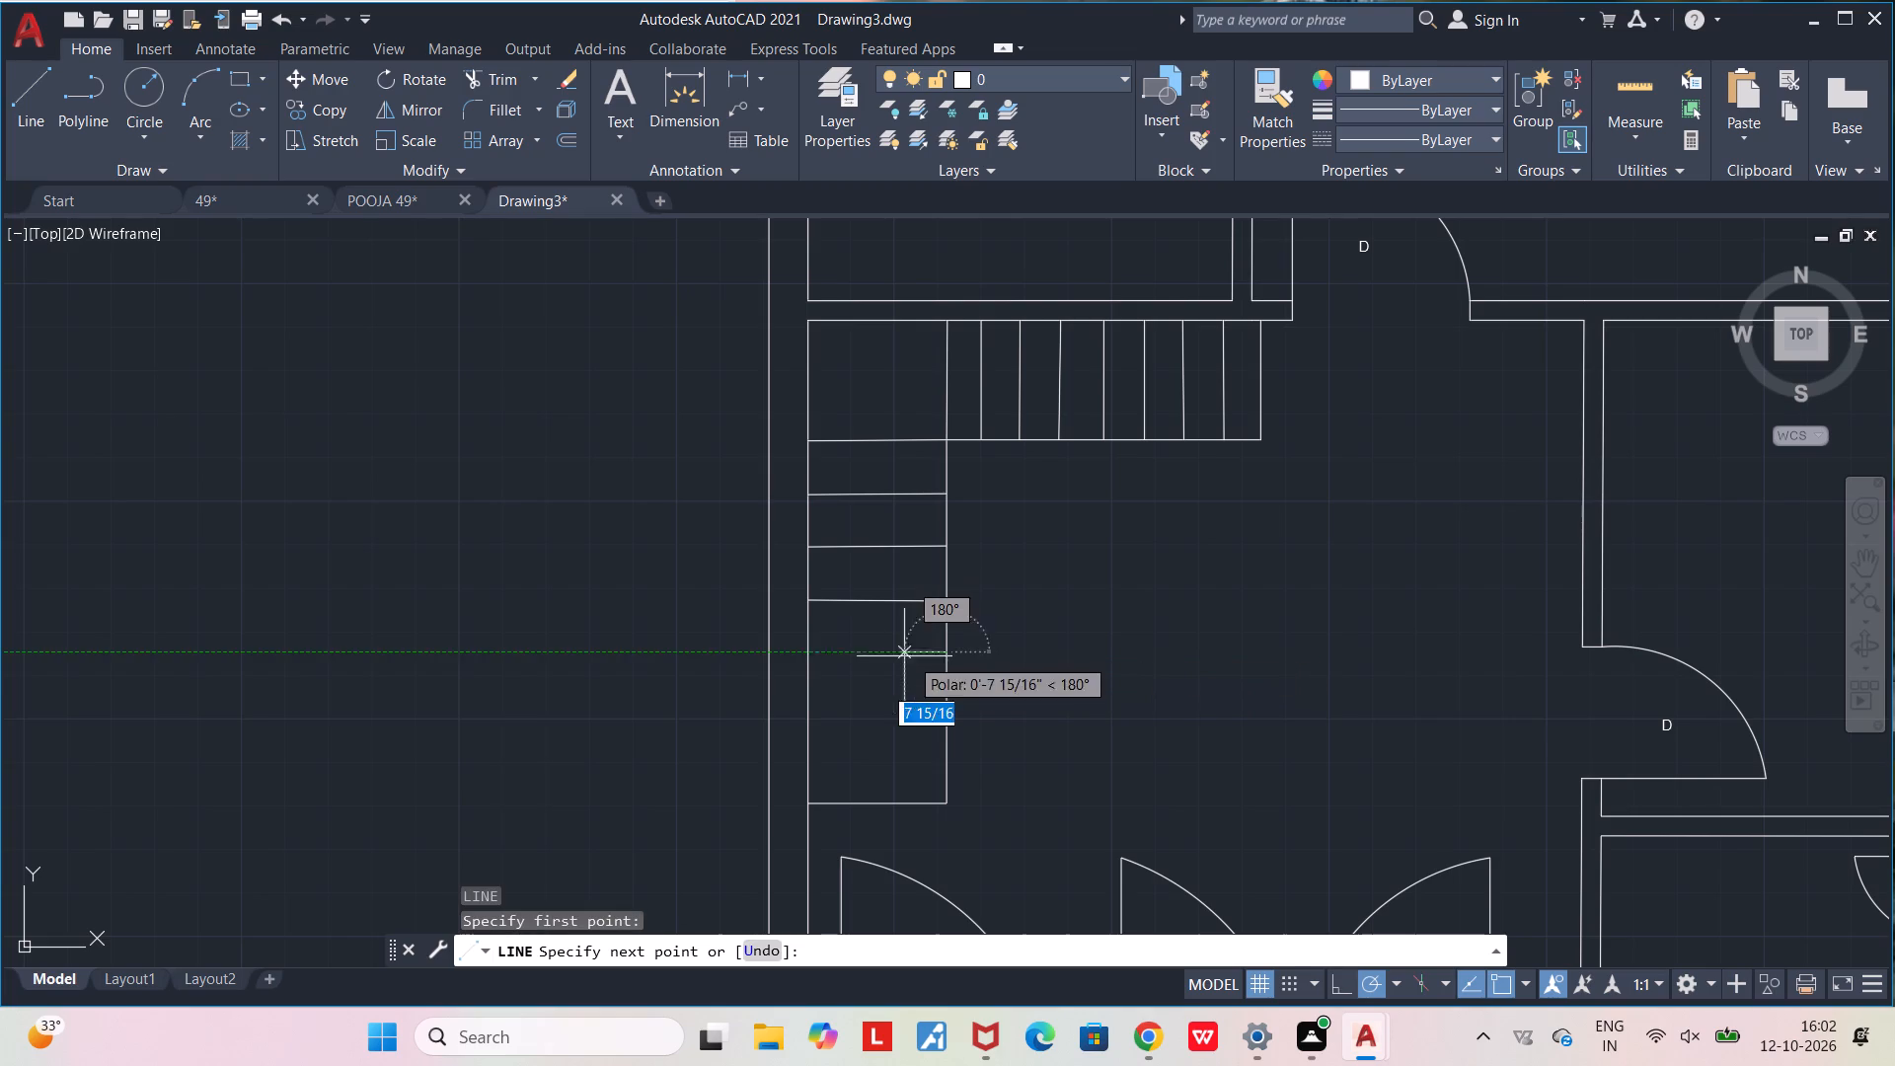
pyautogui.click(808, 648)
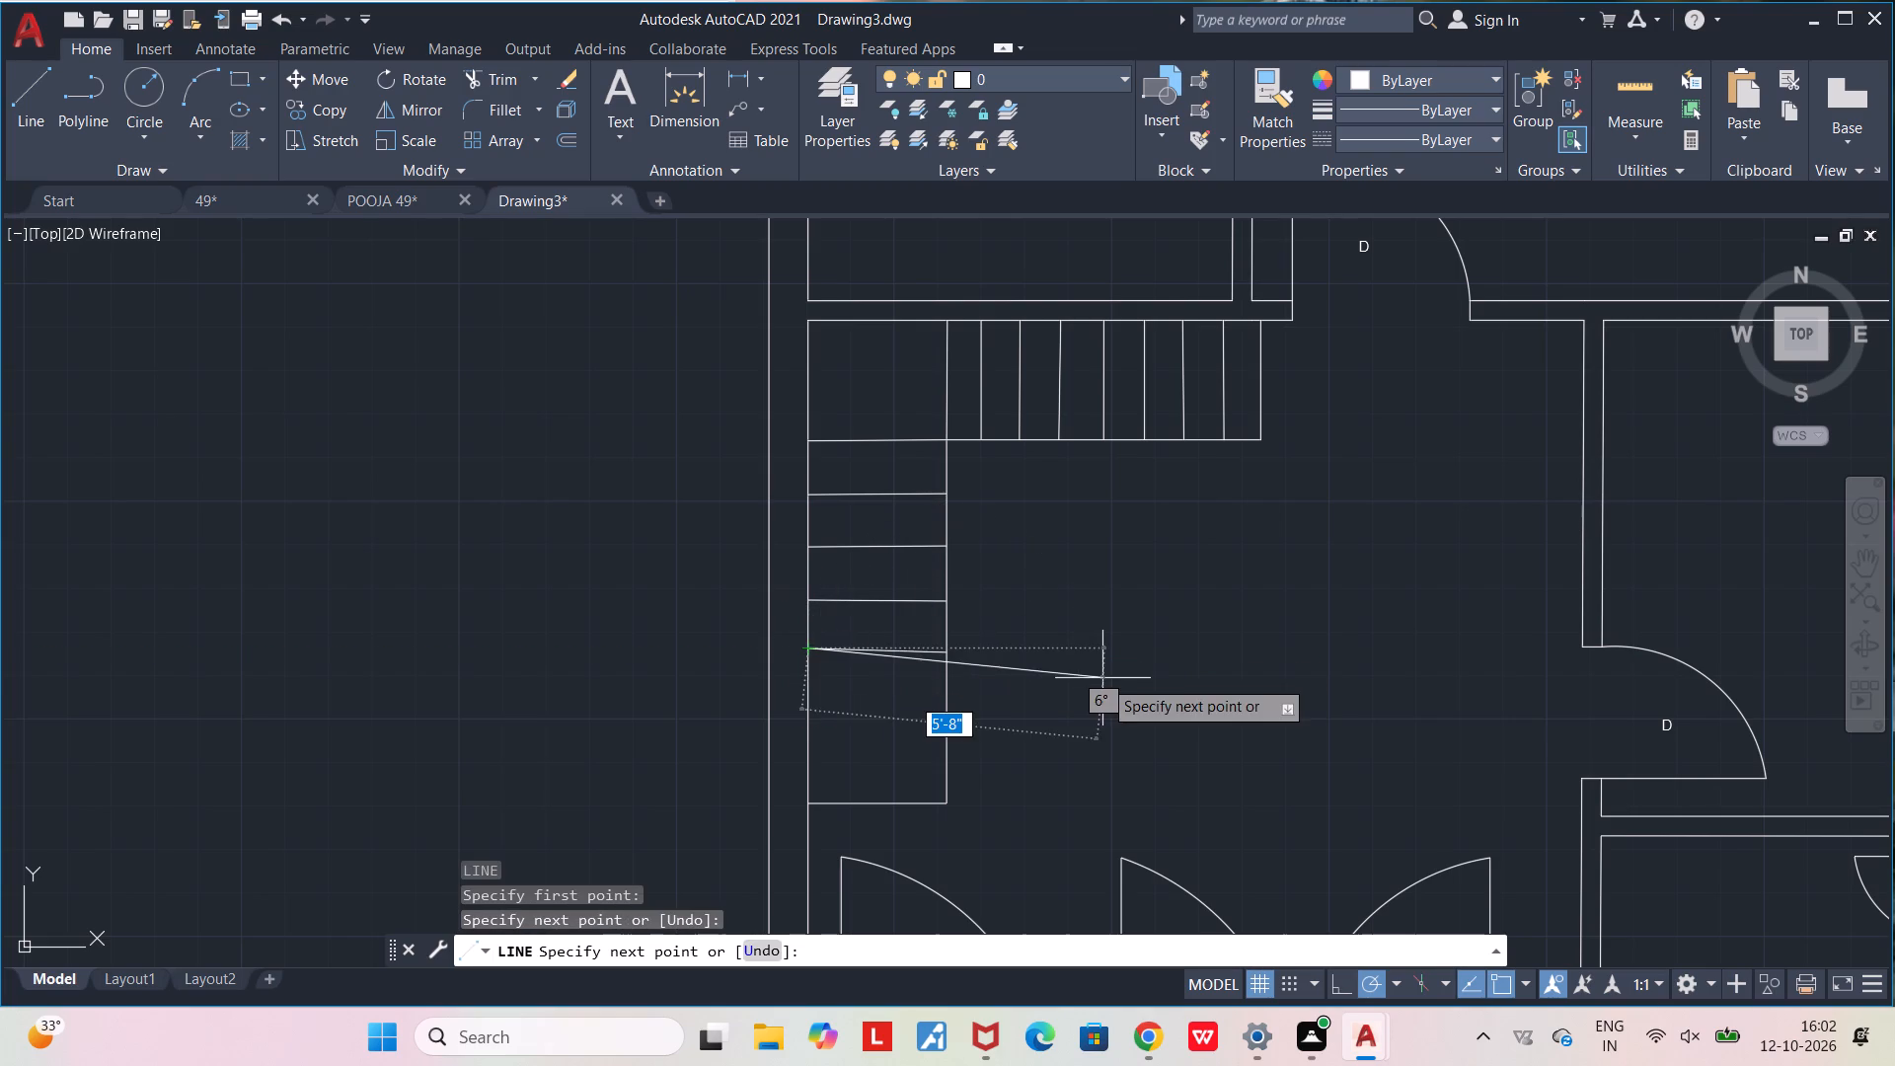
pyautogui.press('Escape')
# Draw the last two horizontal dividers at similar spacing, between the southernmost divider and the outline's south end.
pyautogui.press('l')
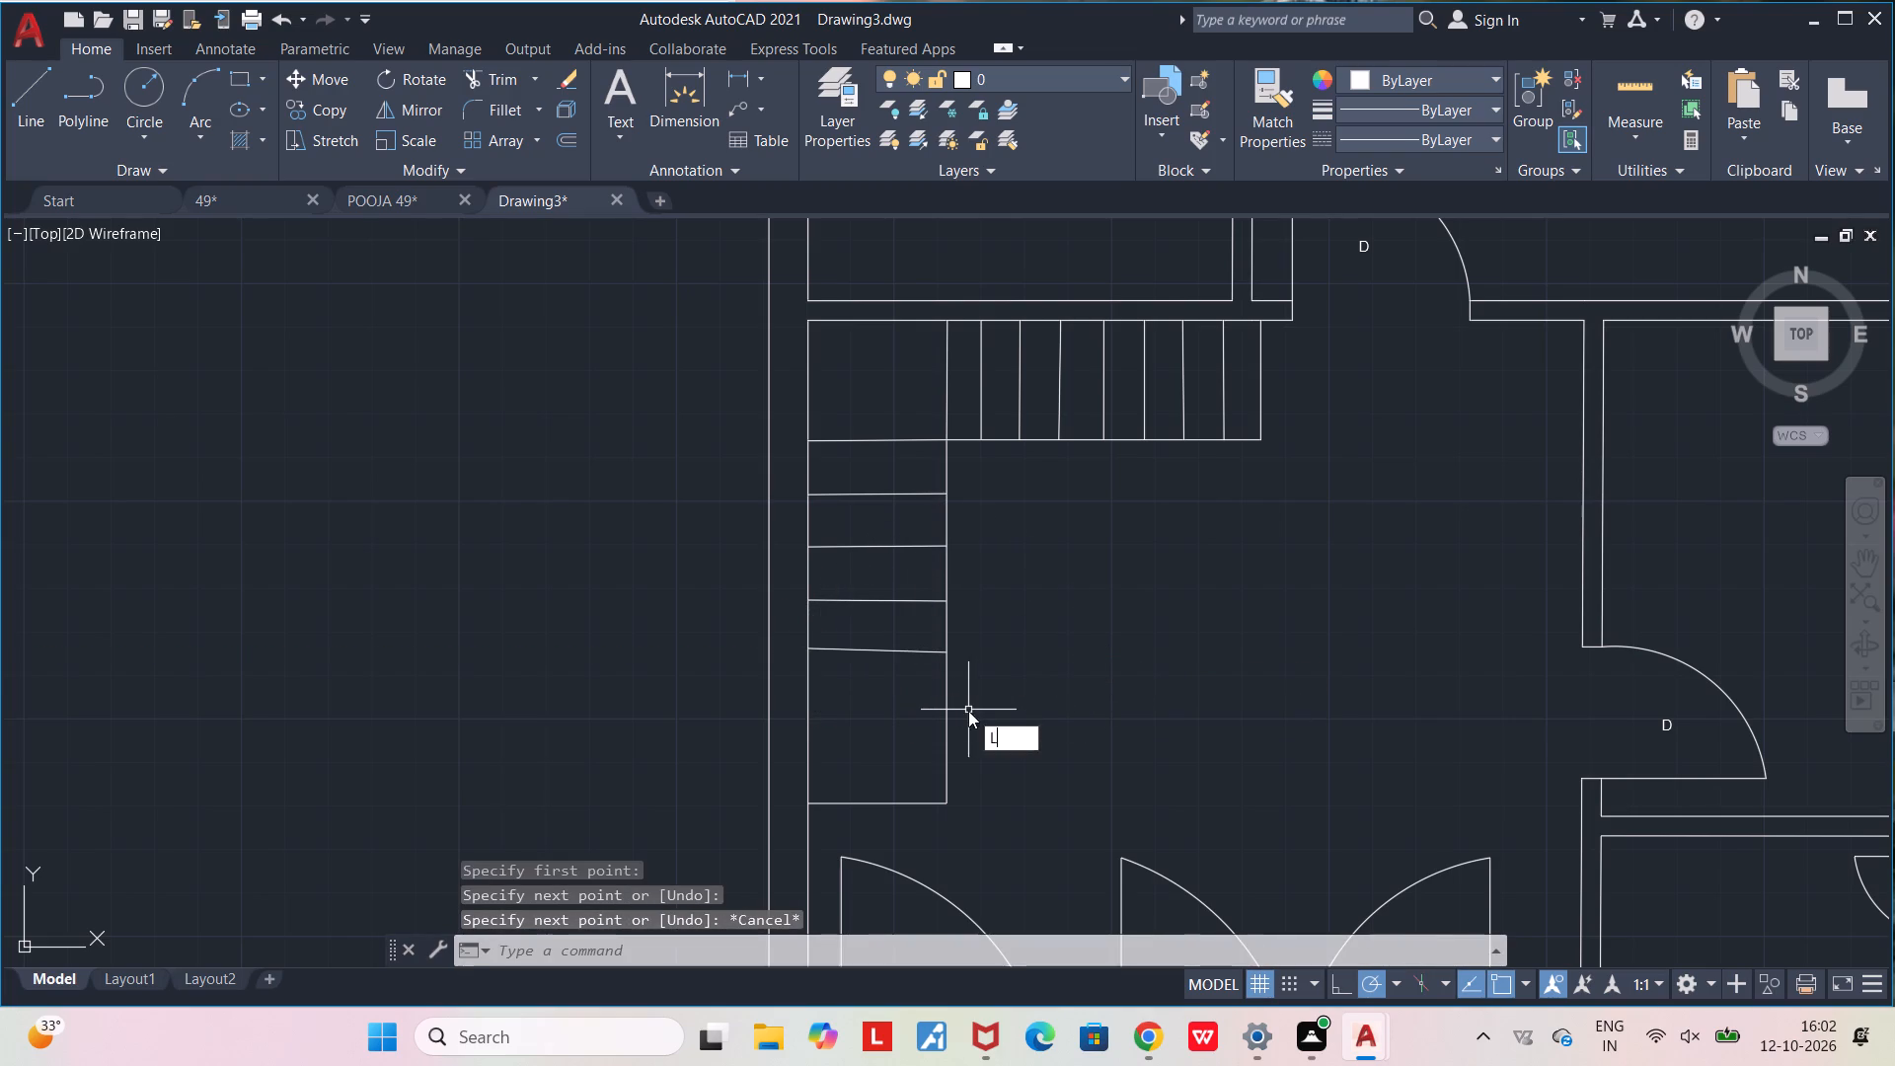
pyautogui.press('Return')
pyautogui.click(946, 705)
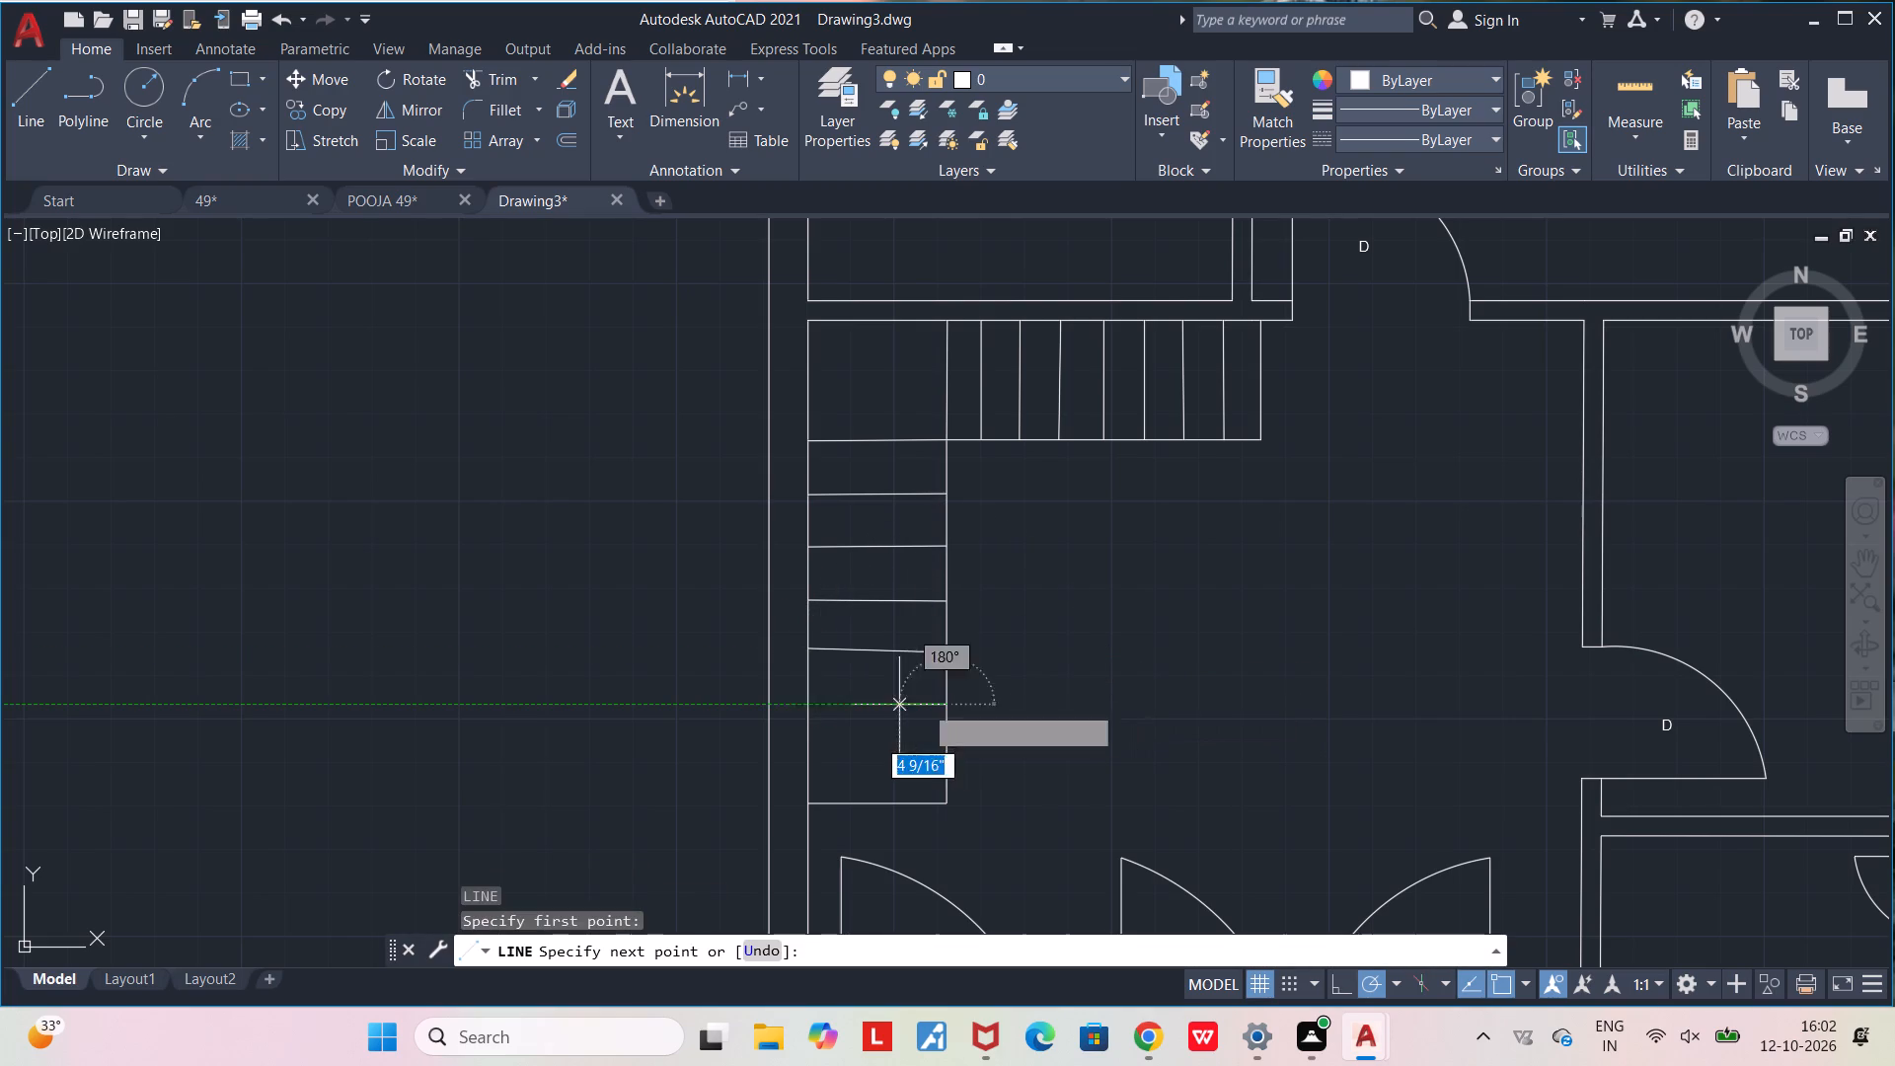
pyautogui.click(814, 704)
pyautogui.press('Escape')
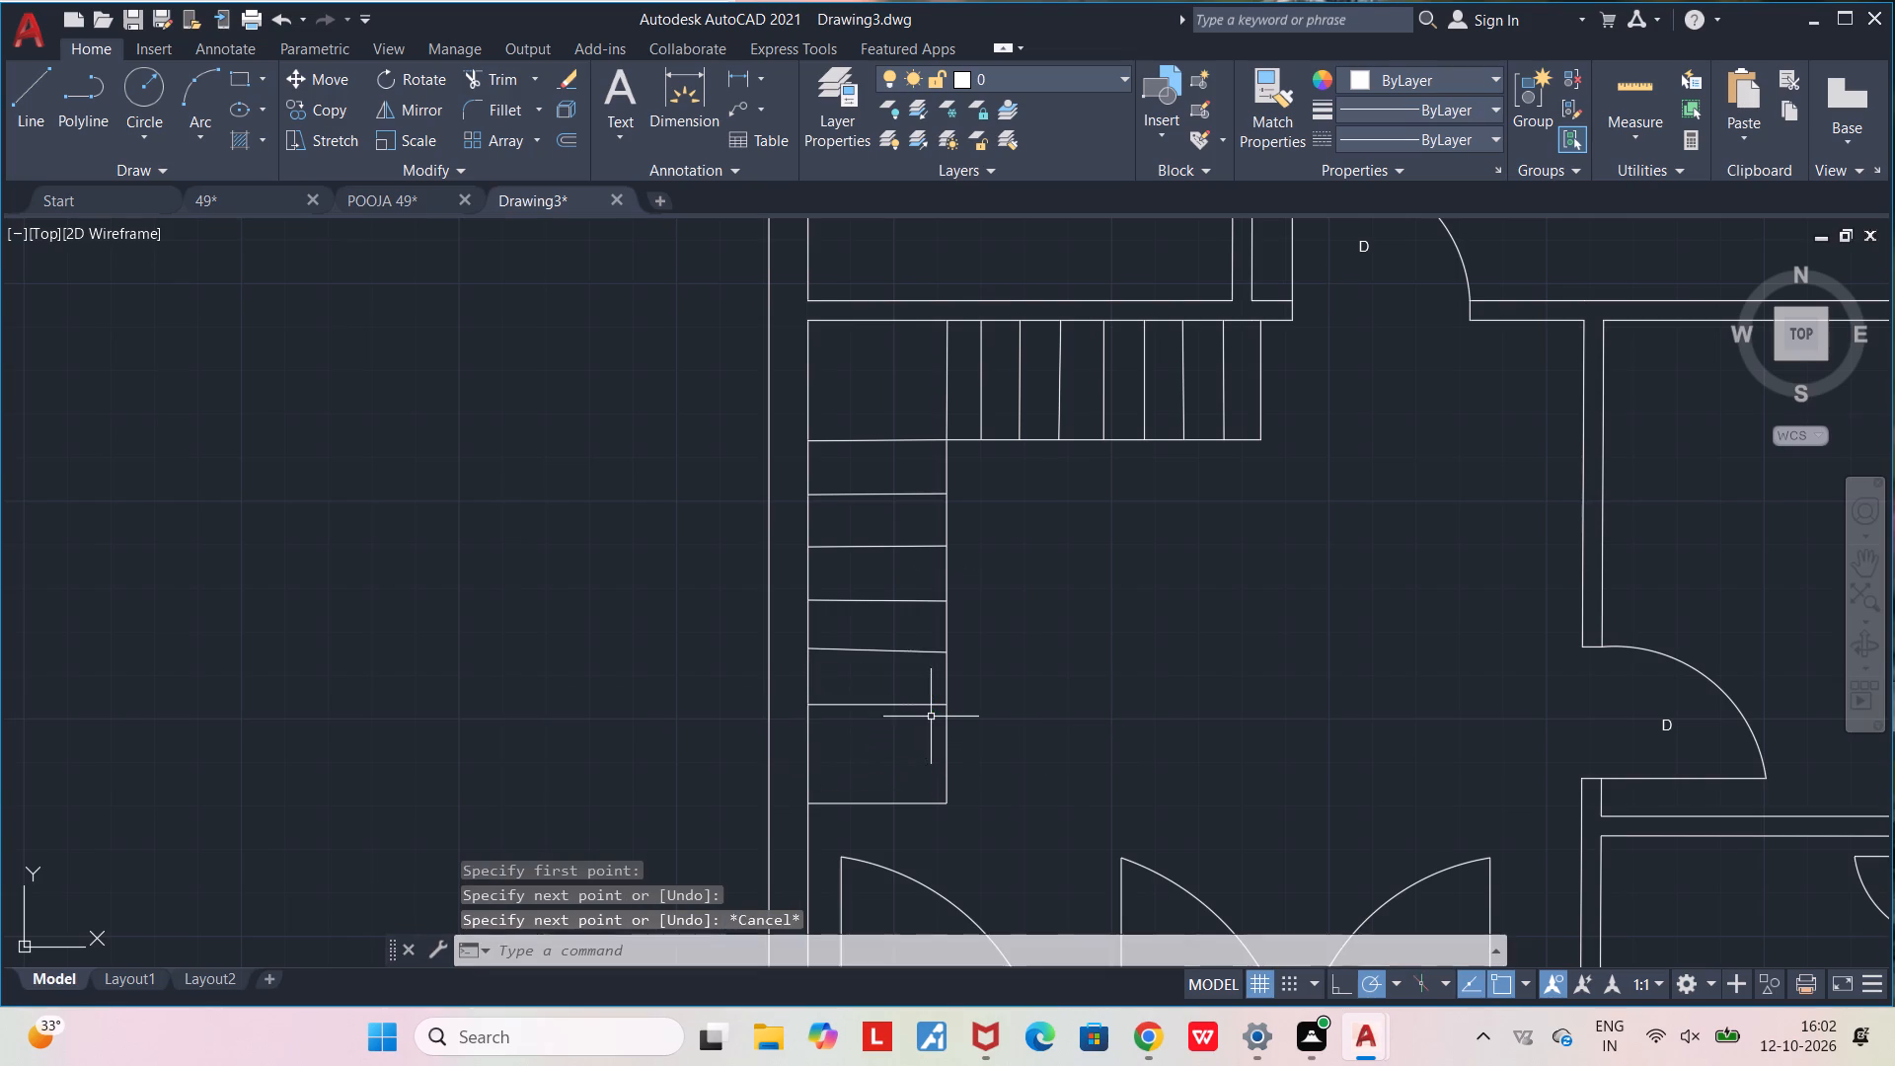
pyautogui.press('l')
pyautogui.press('Return')
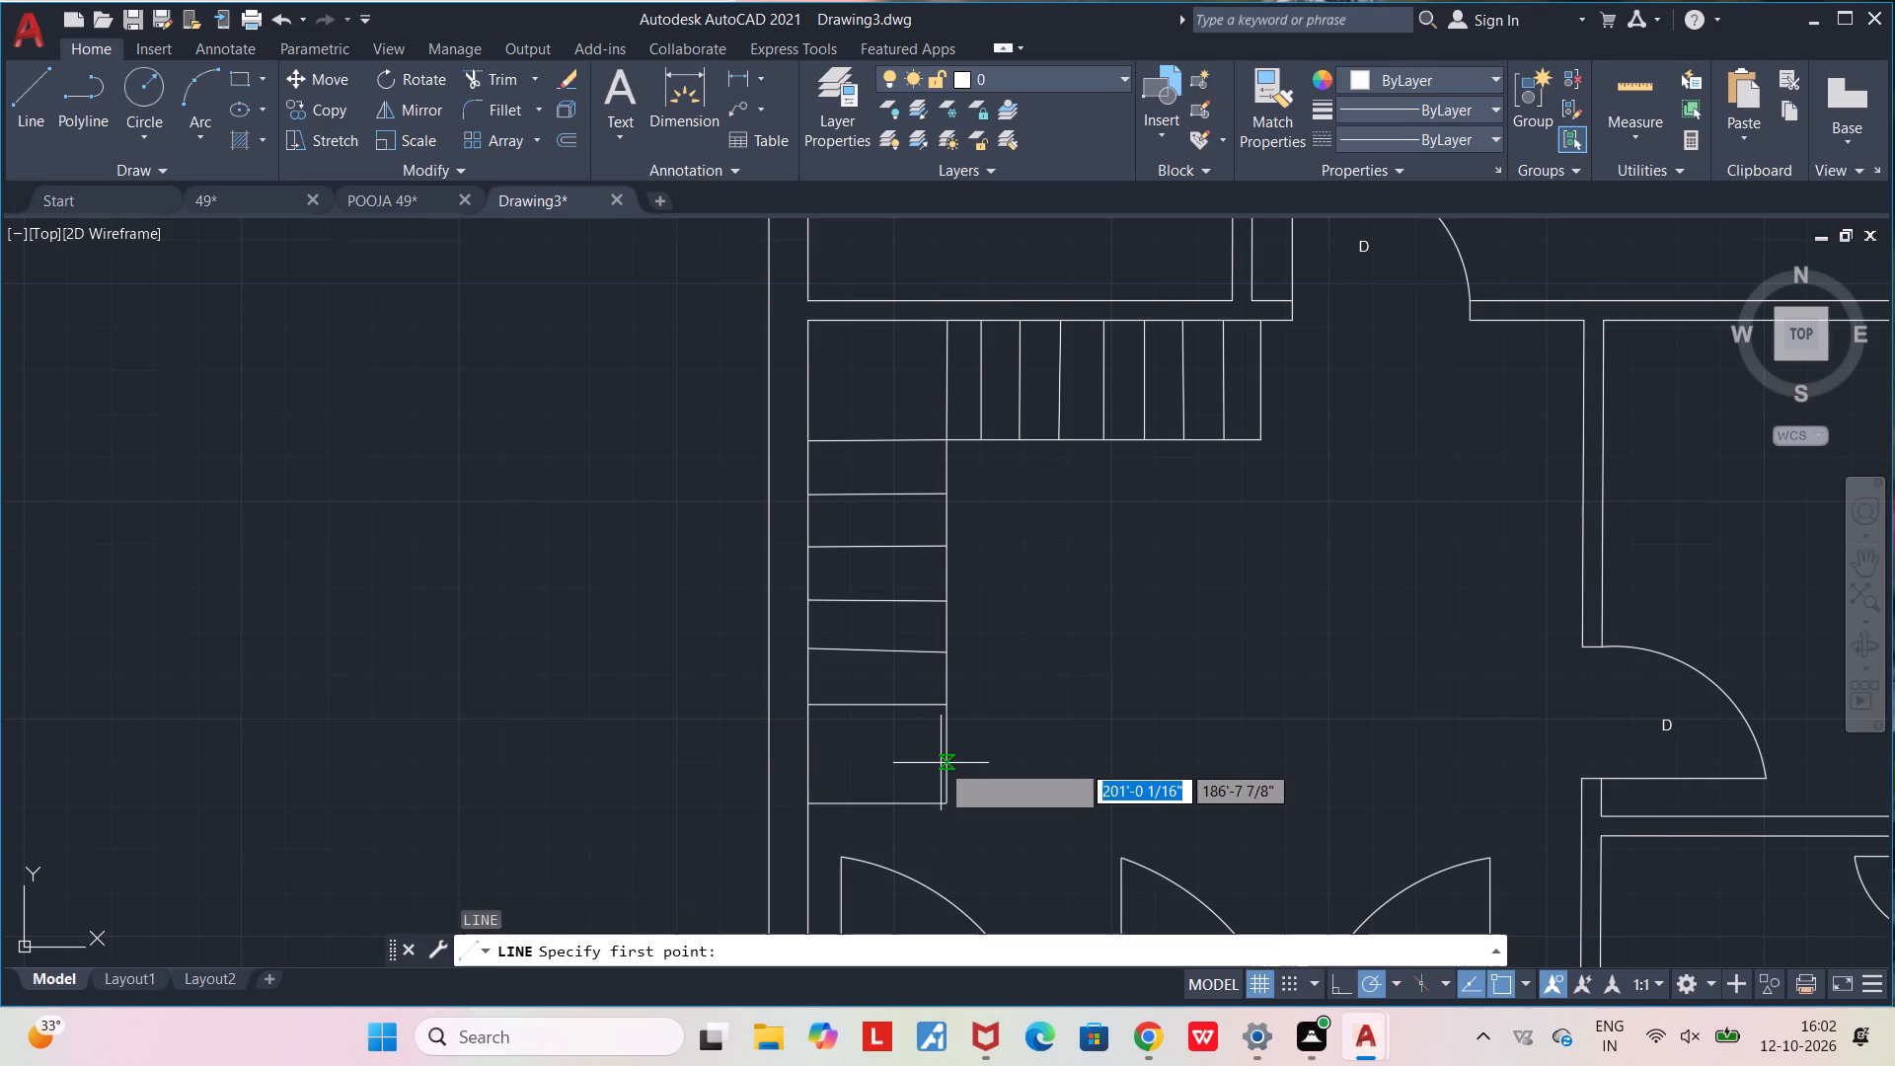
pyautogui.click(941, 756)
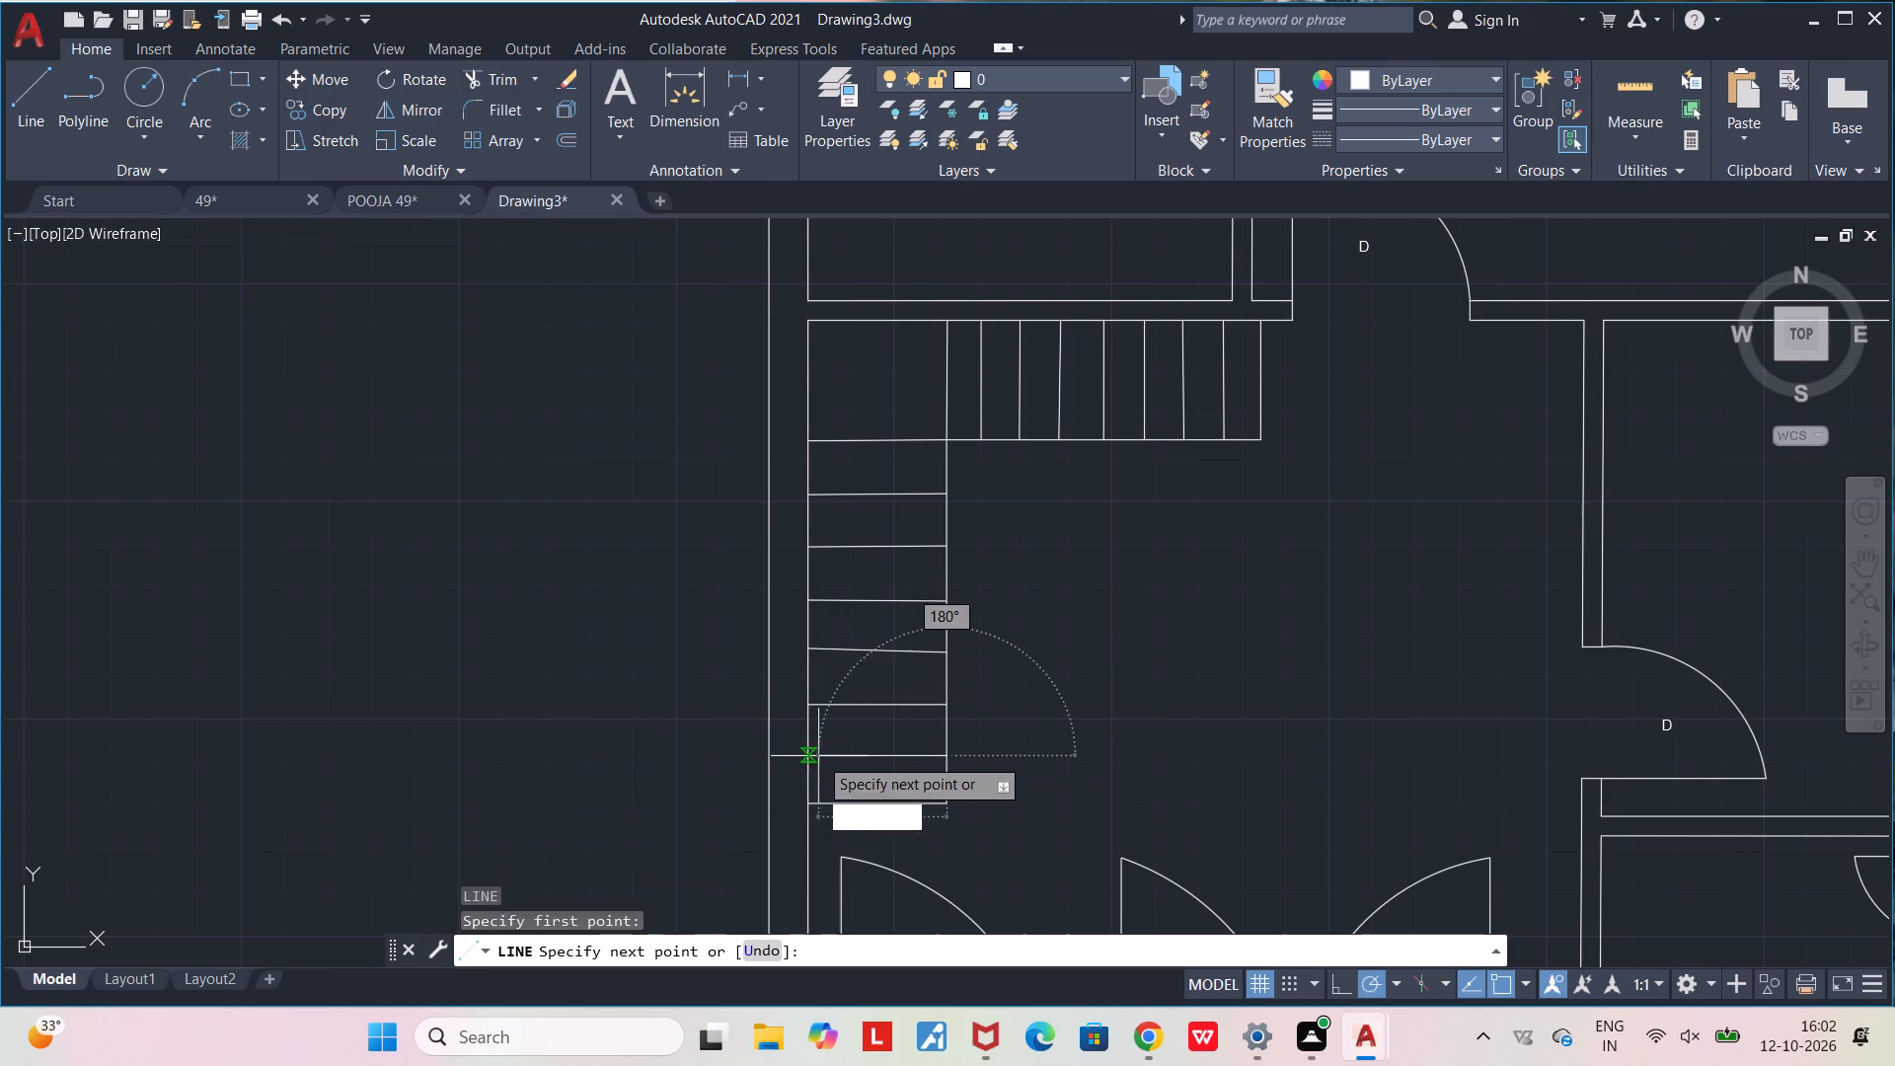
pyautogui.click(811, 756)
pyautogui.press('Escape')
# Select all multiline texts similar to the west BED ROOM label and set their text height to 6".
pyautogui.scroll(-2, 1297, 755)
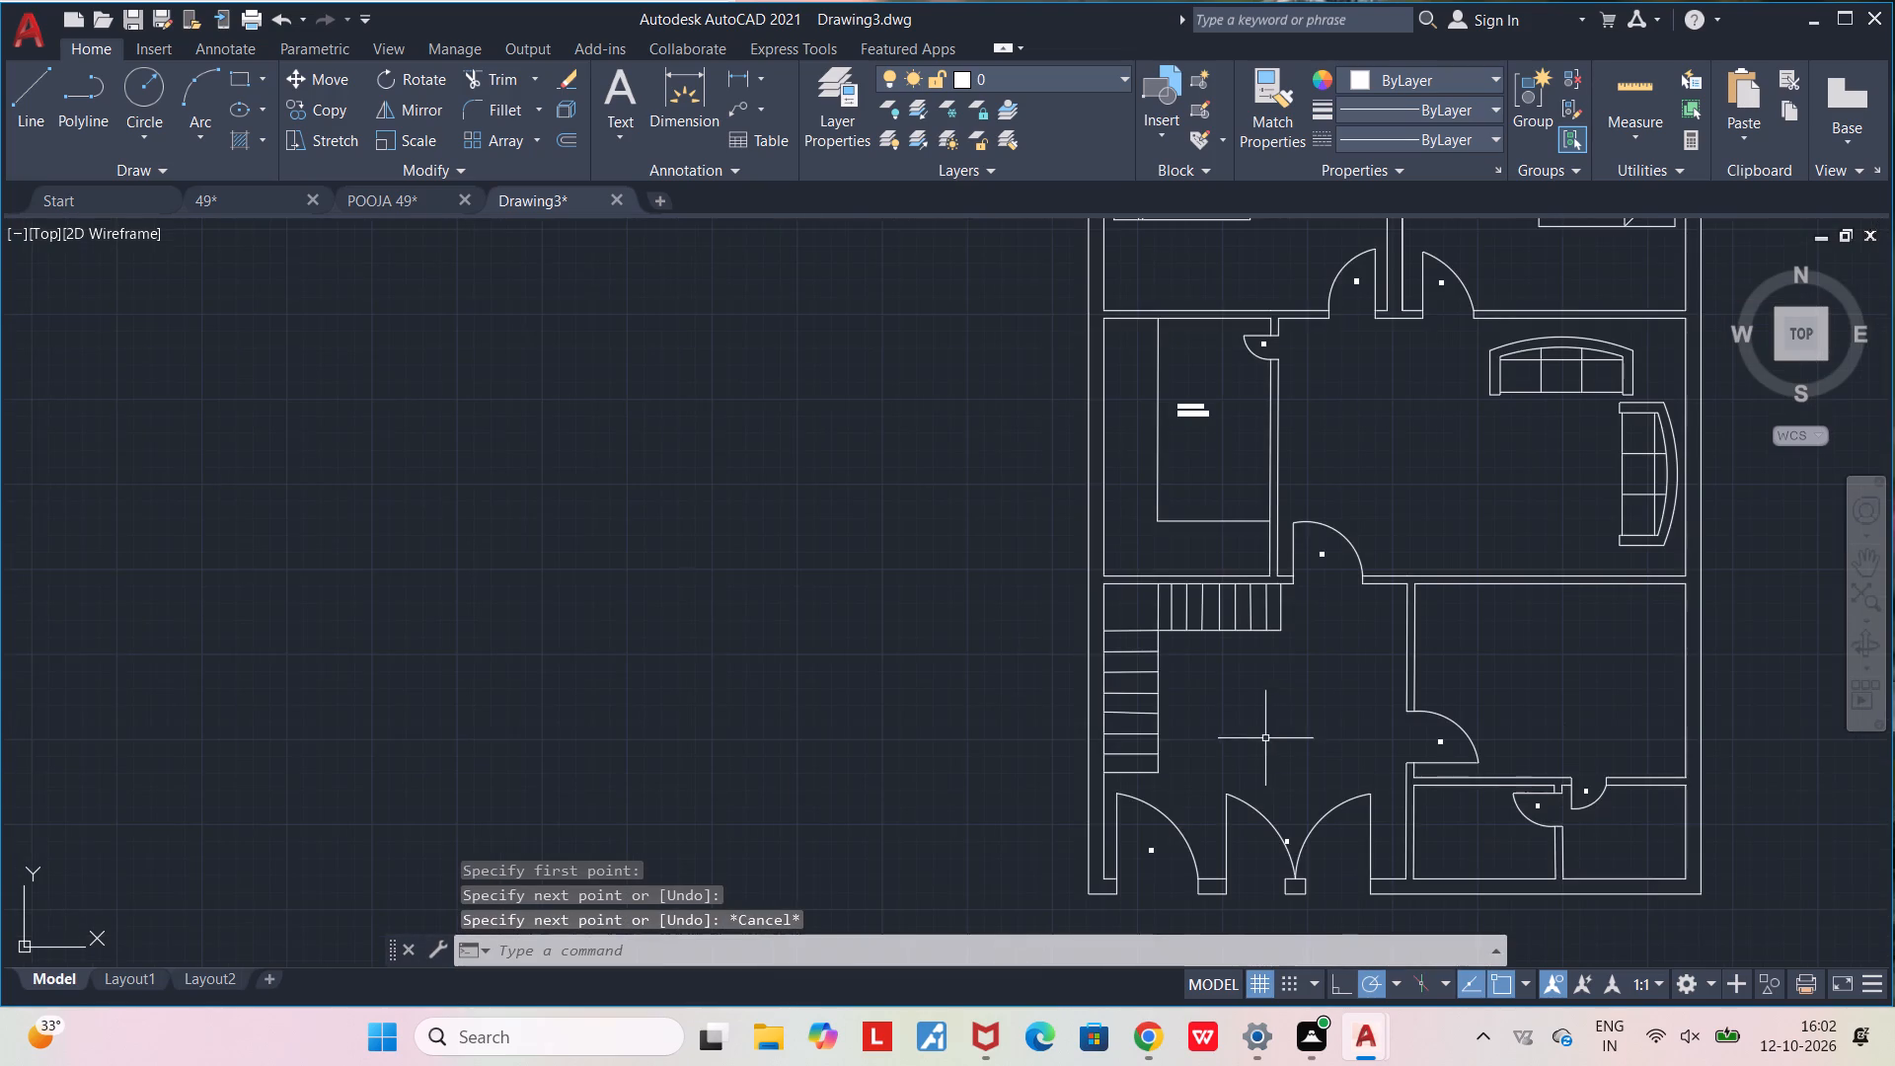
pyautogui.moveTo(1256, 732); pyautogui.dragTo(912, 631, button='middle')
pyautogui.scroll(-2, 912, 631)
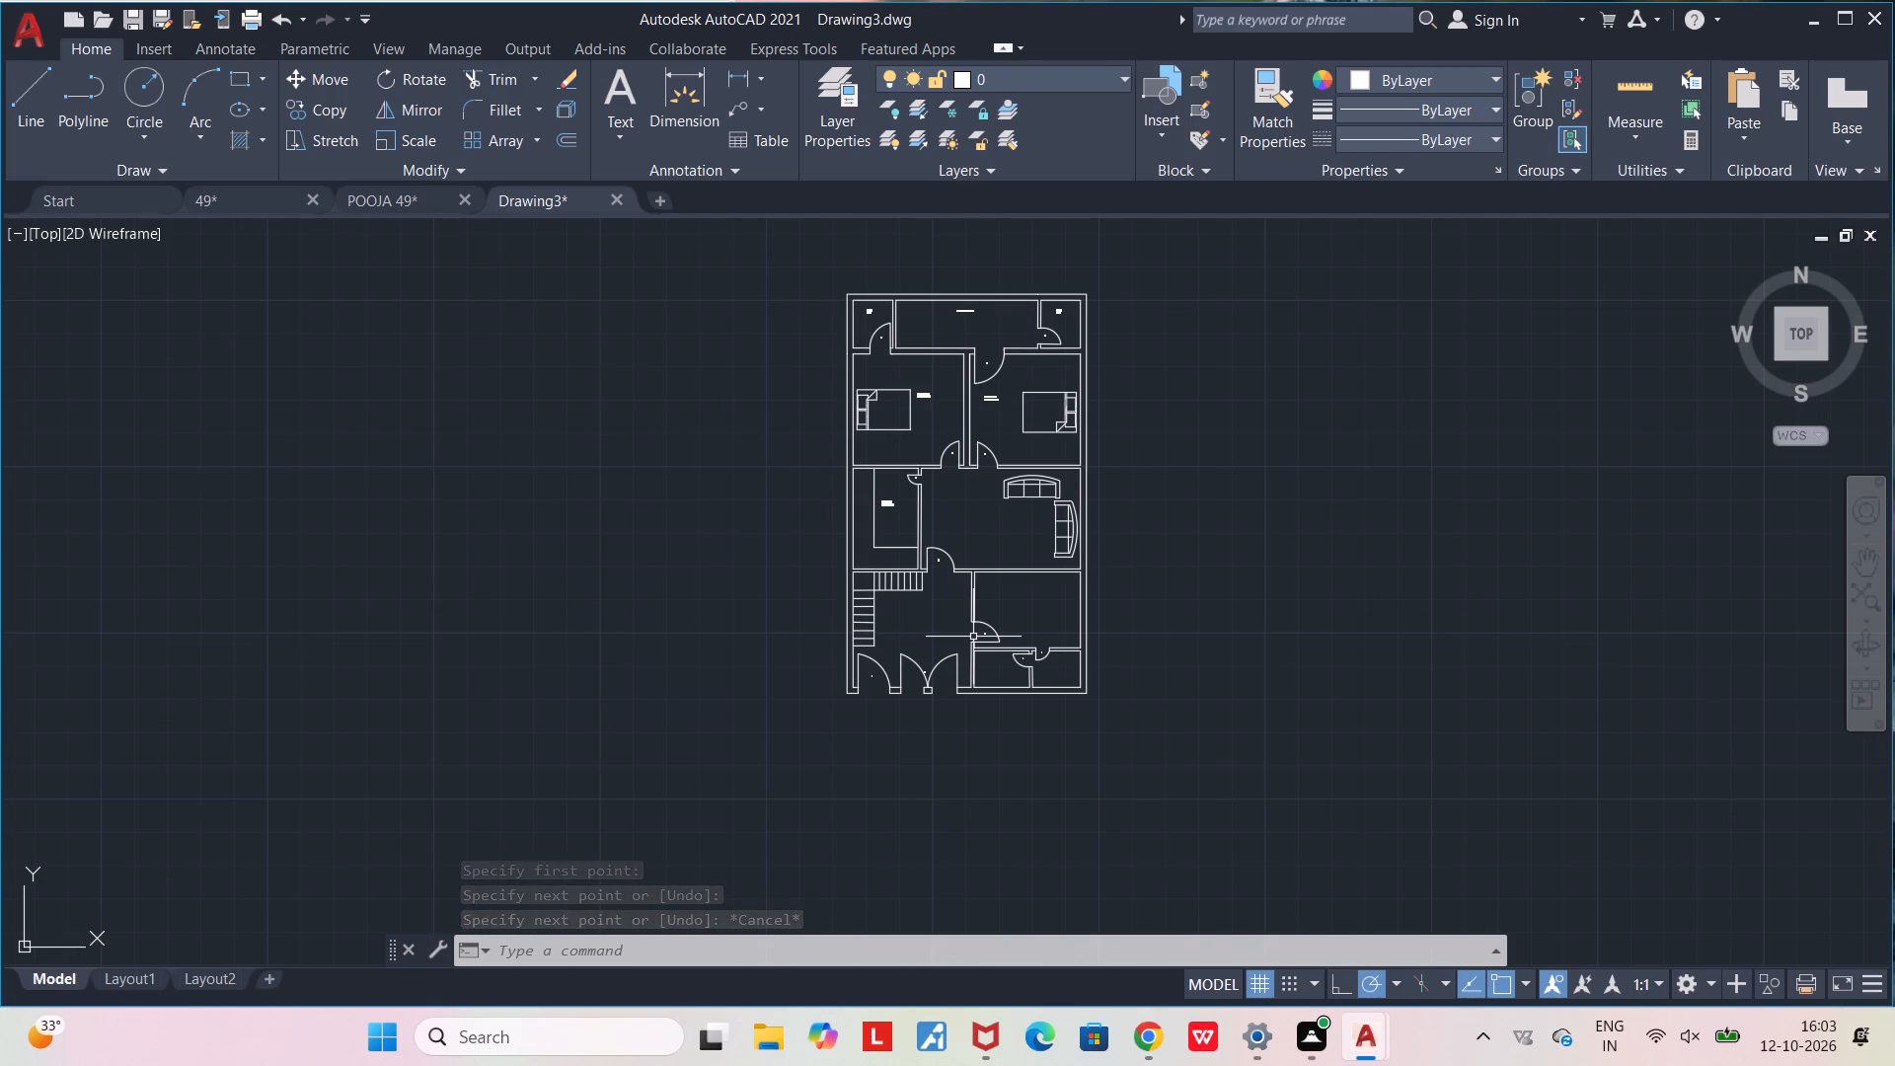
pyautogui.scroll(2, 870, 357)
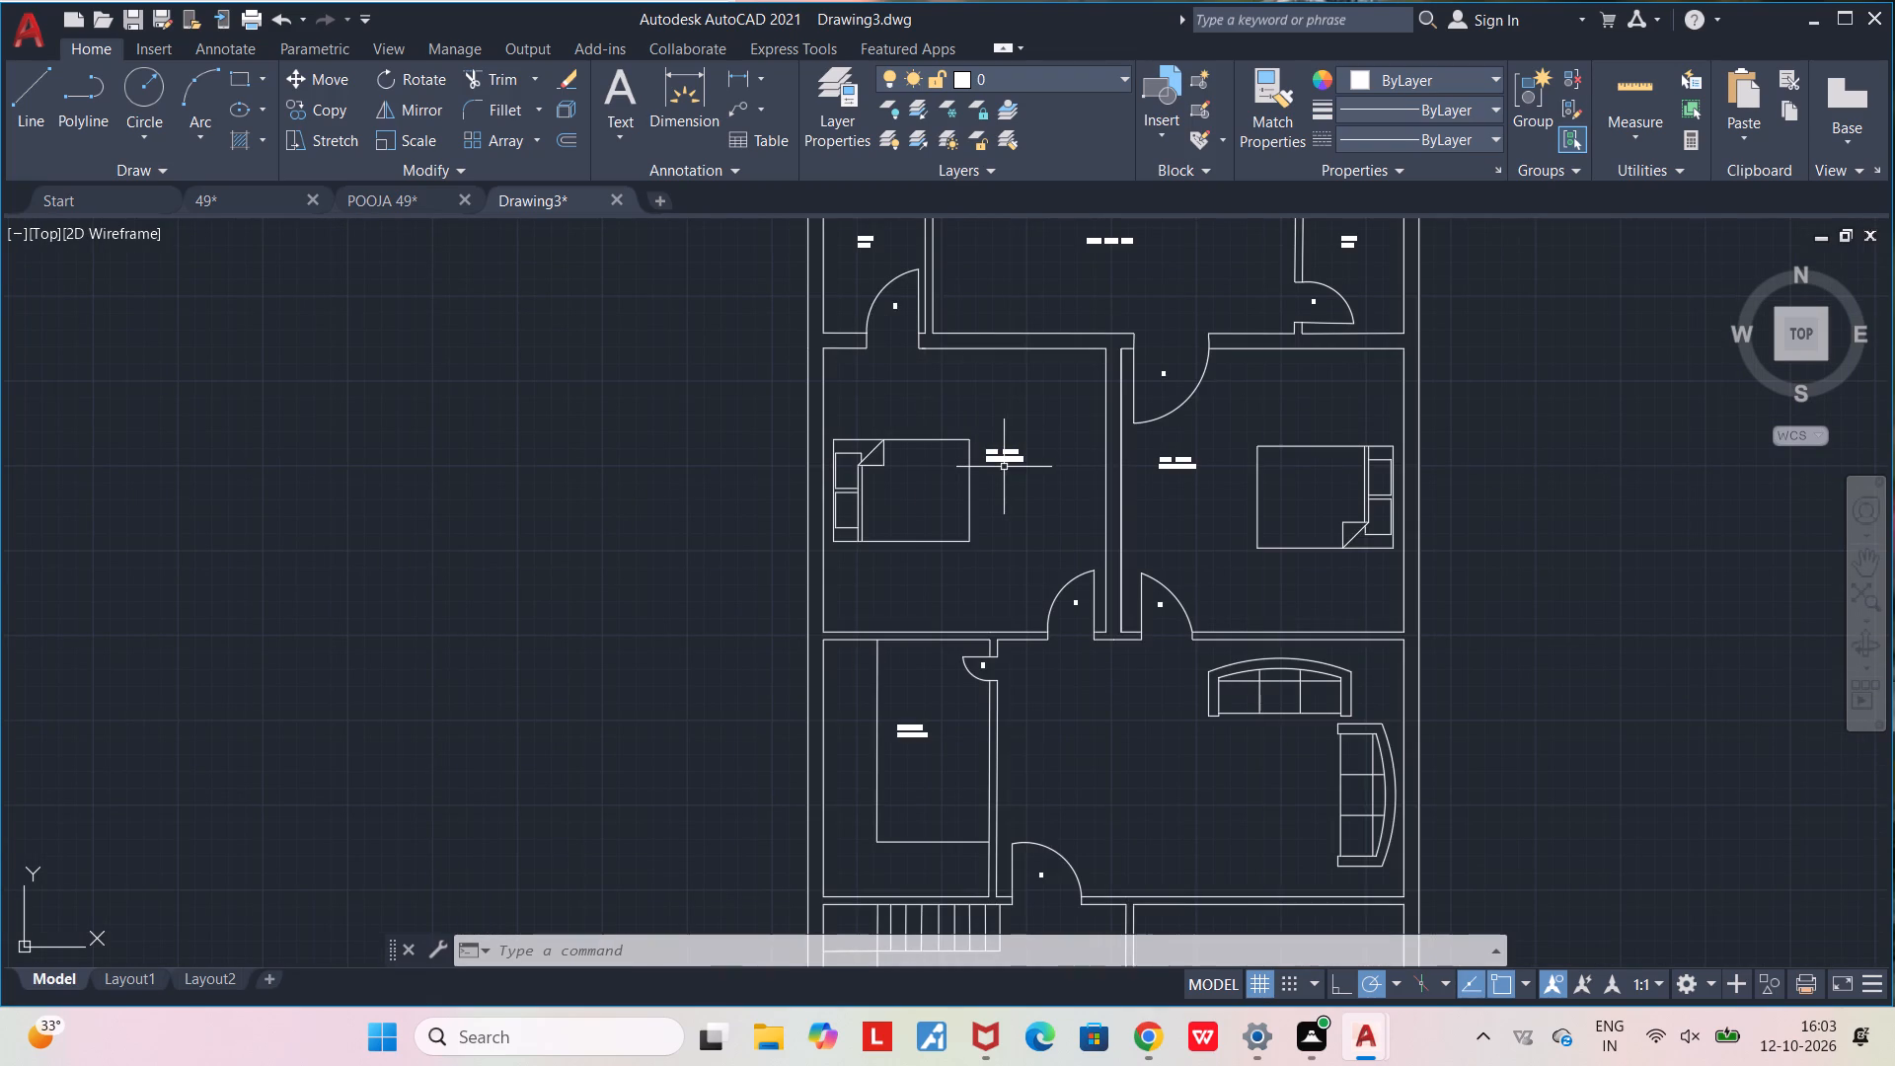
pyautogui.click(1006, 454)
pyautogui.rightClick(1006, 454)
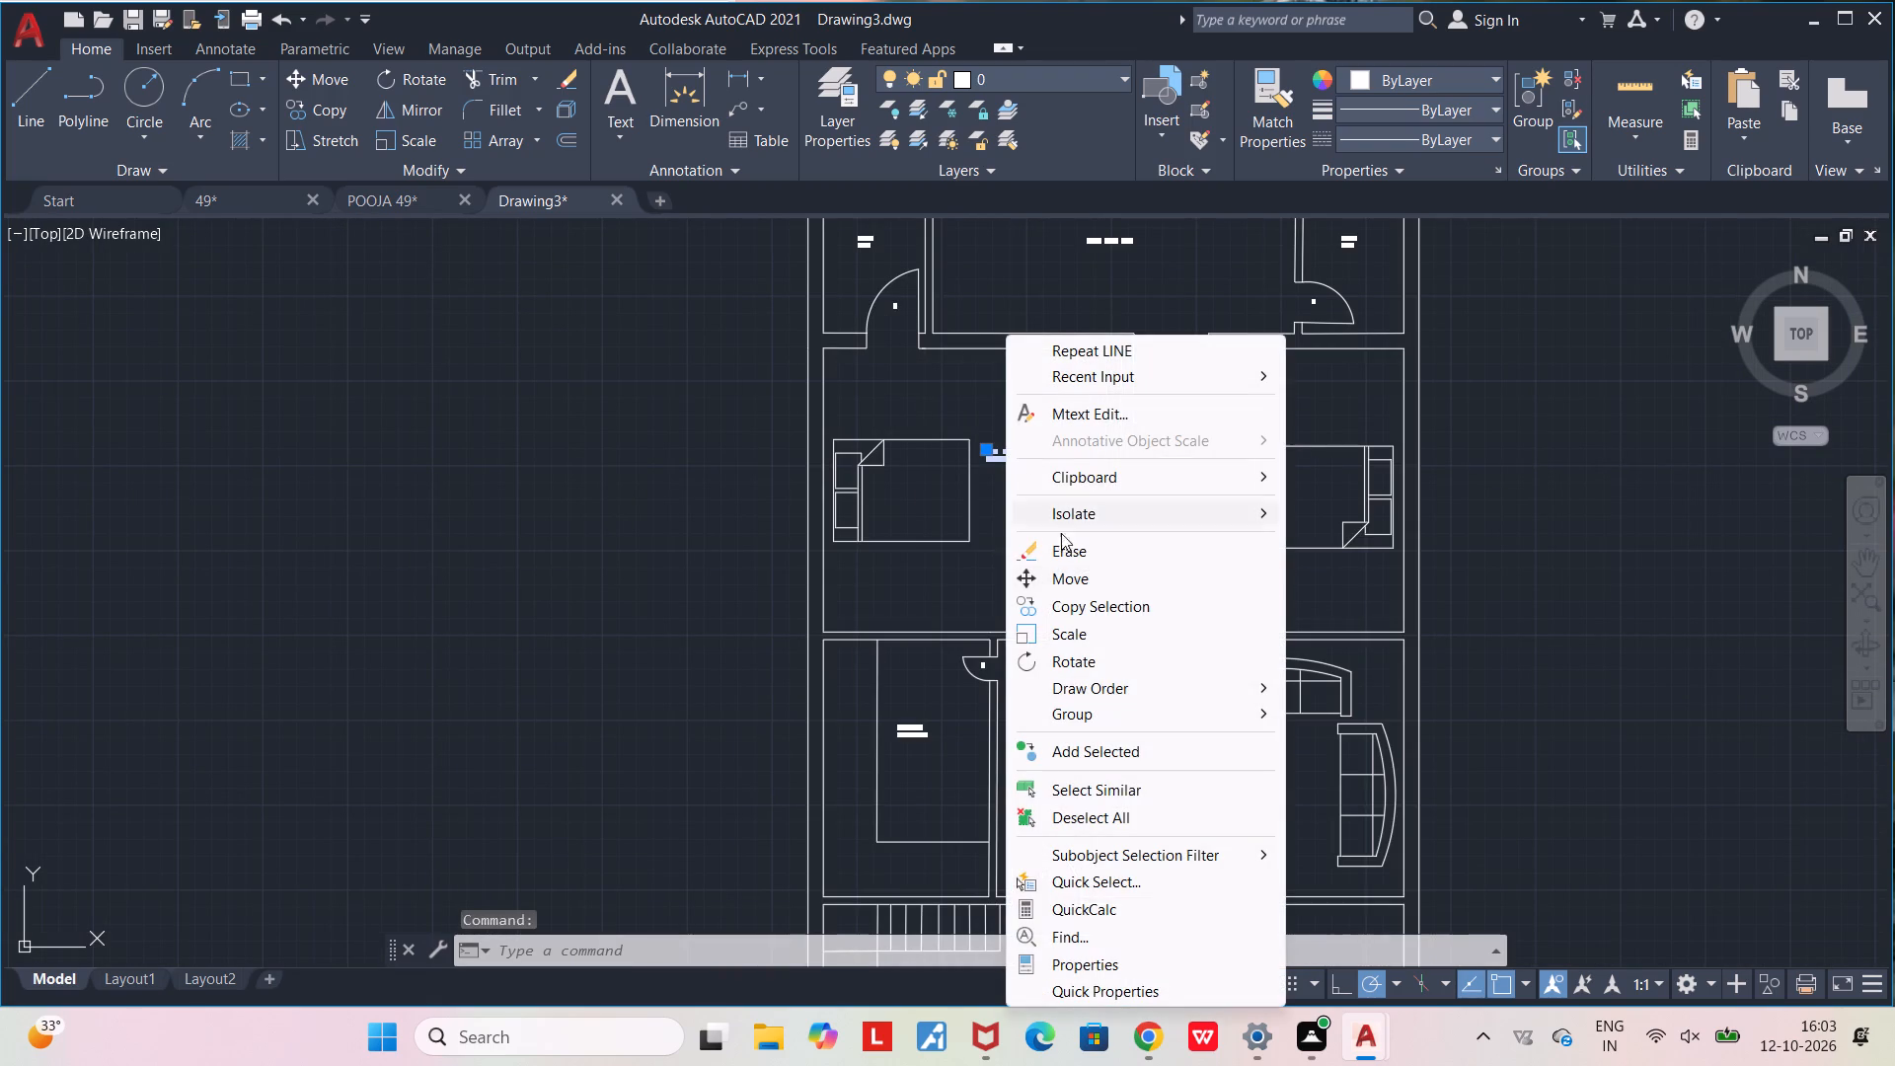
pyautogui.click(1150, 792)
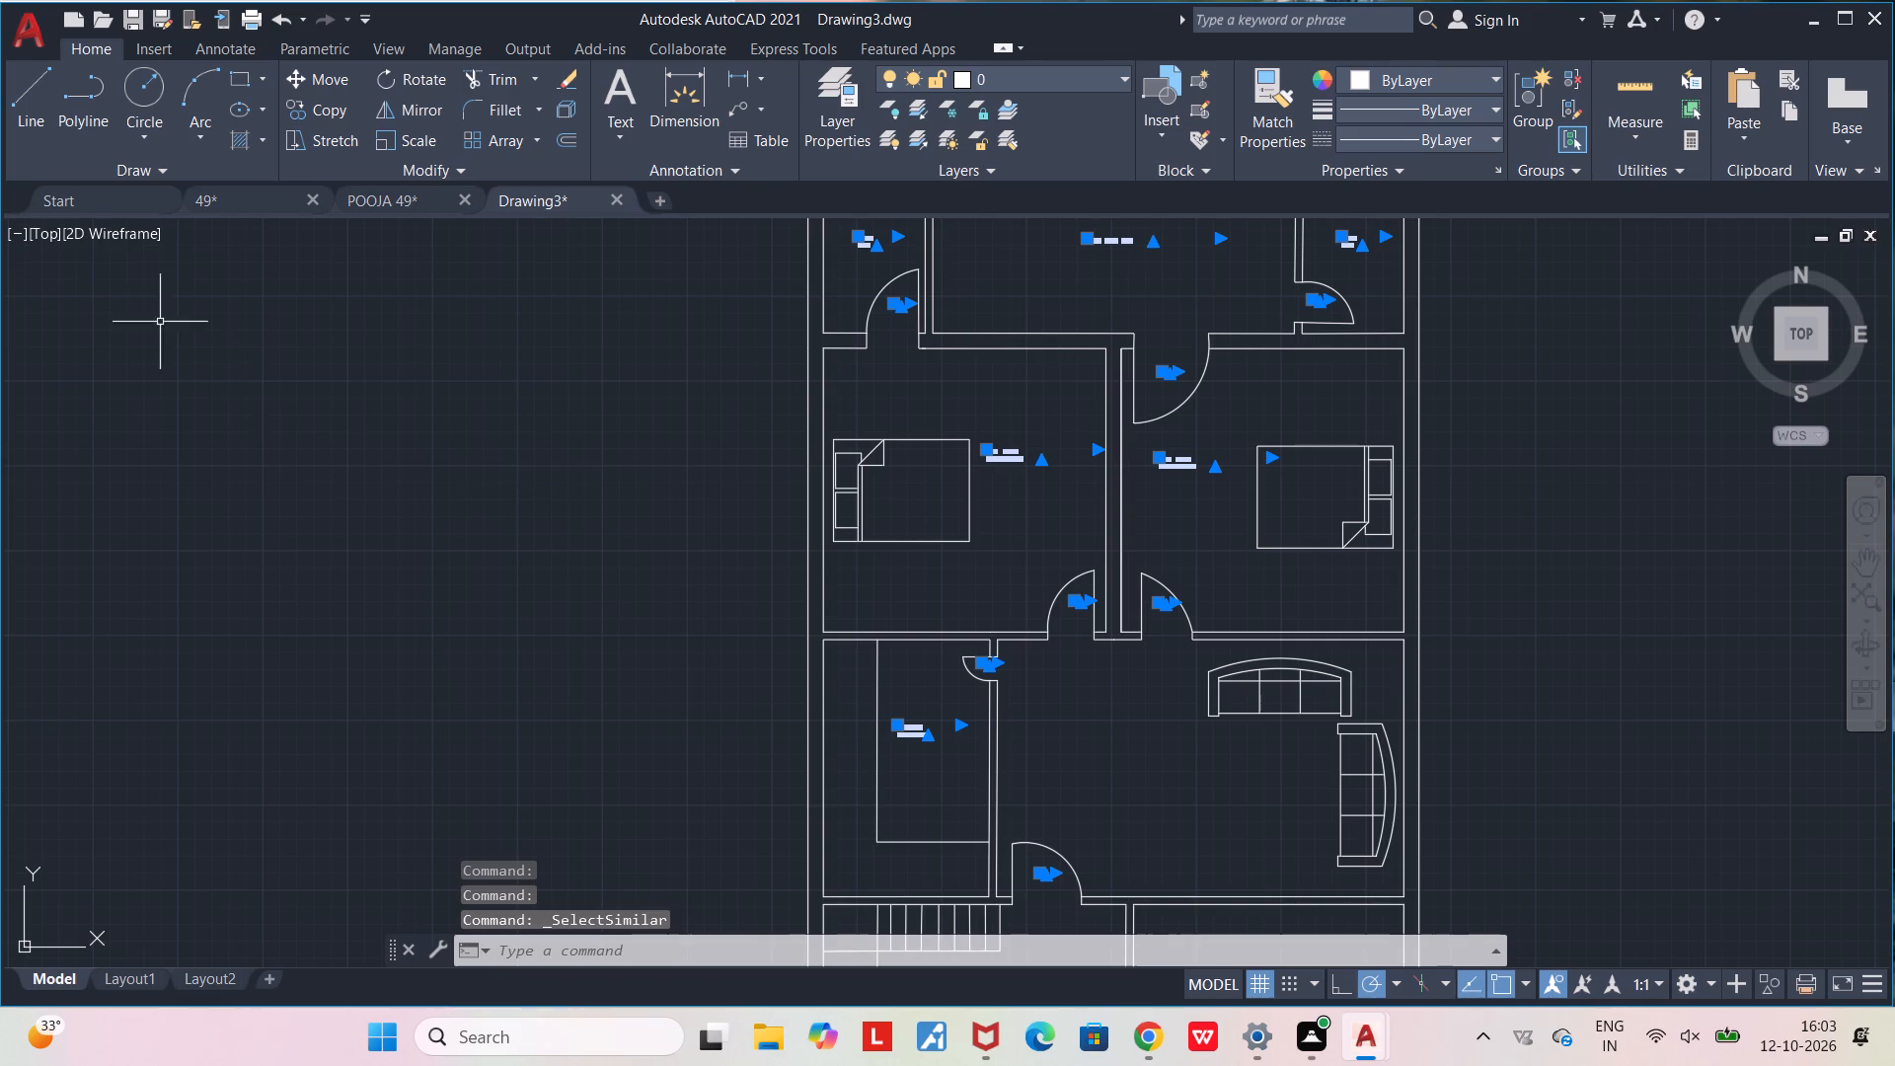
pyautogui.rightClick(1044, 649)
pyautogui.click(1136, 608)
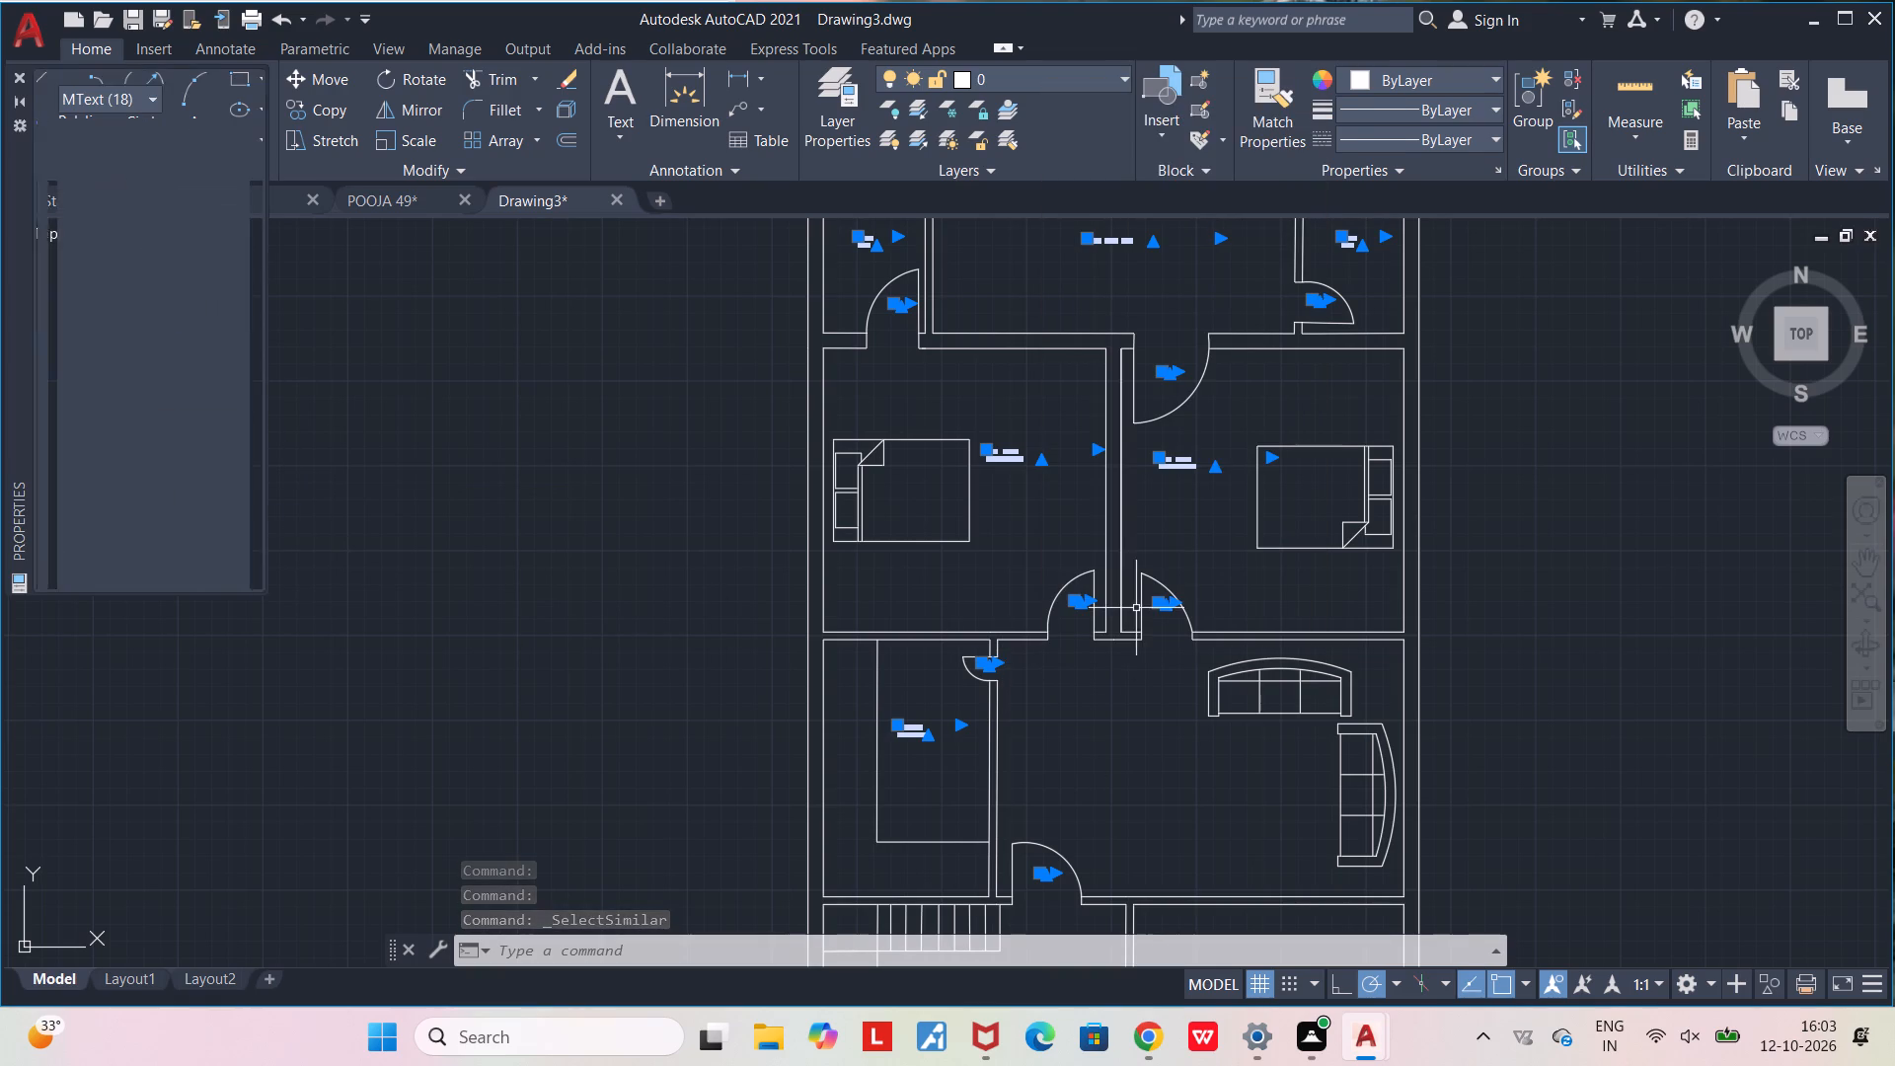
pyautogui.scroll(-1, 138, 495)
pyautogui.click(206, 524)
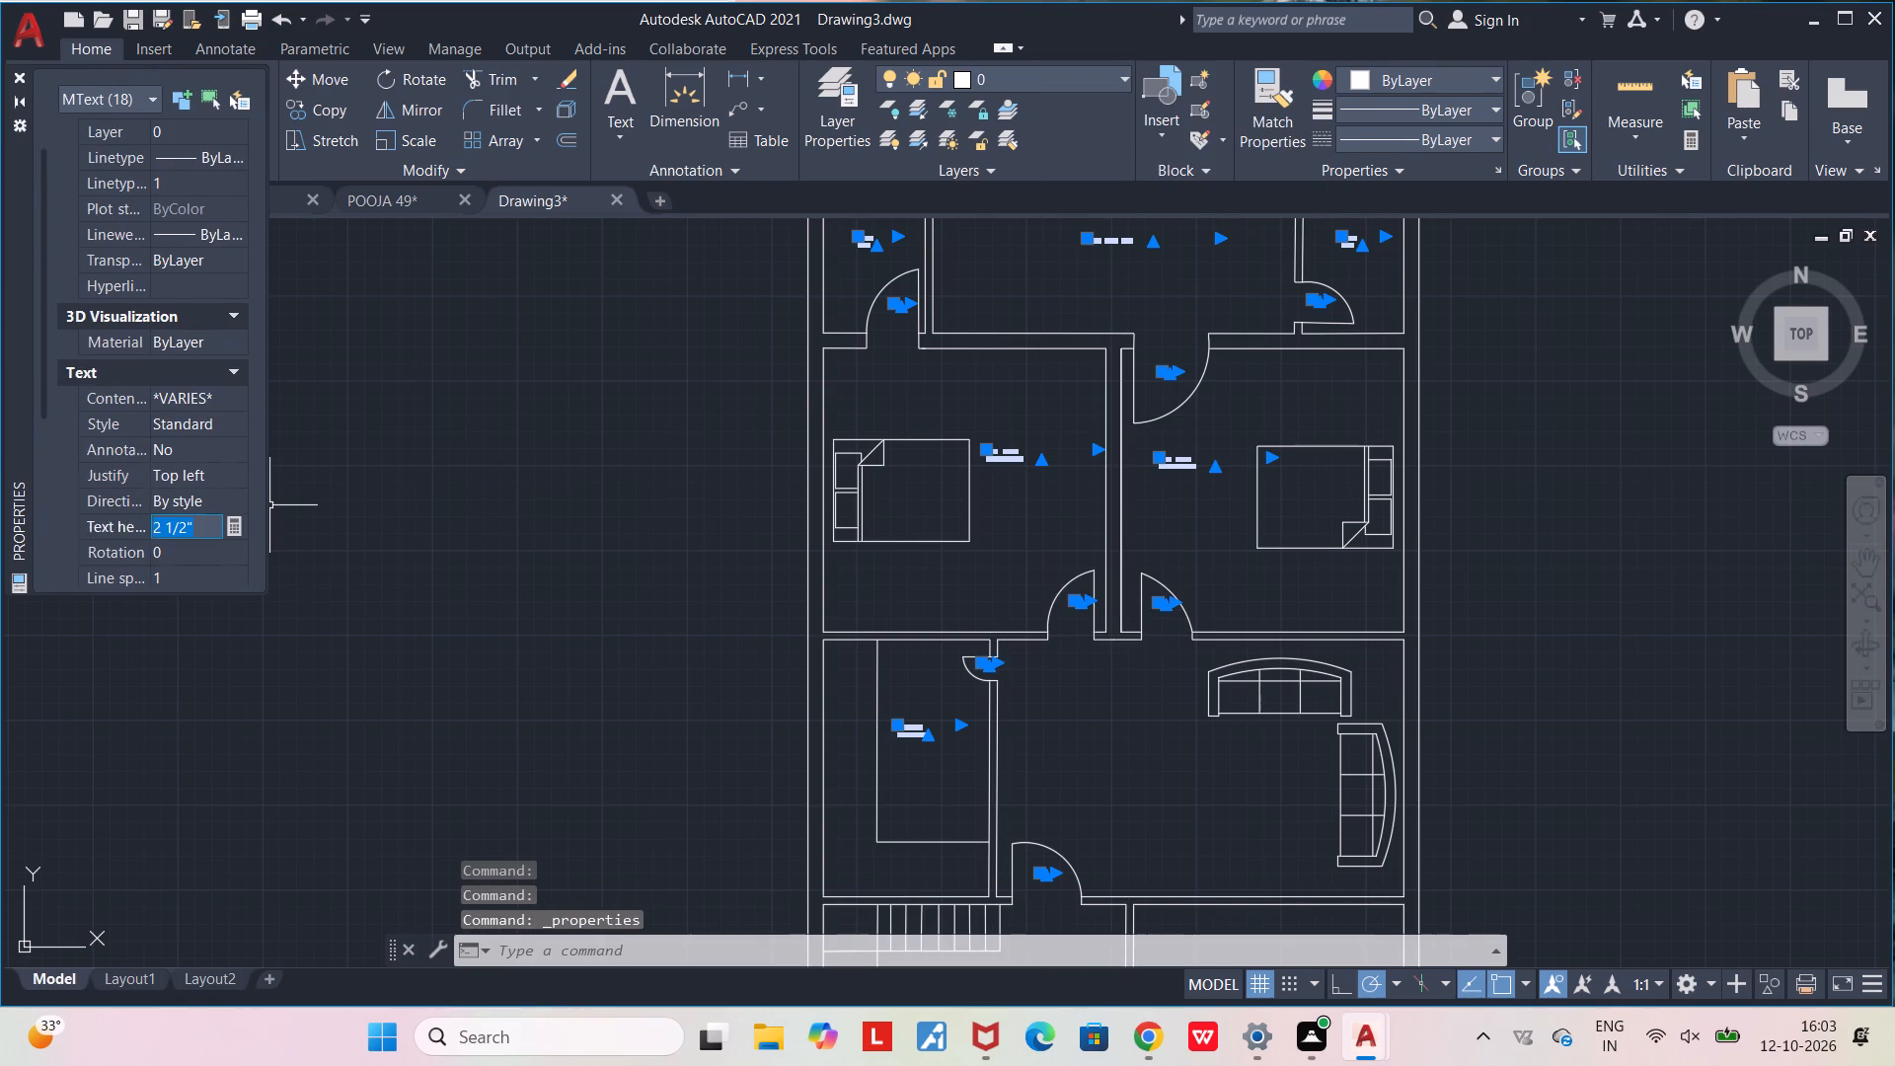
pyautogui.write('6"')
pyautogui.press('Return')
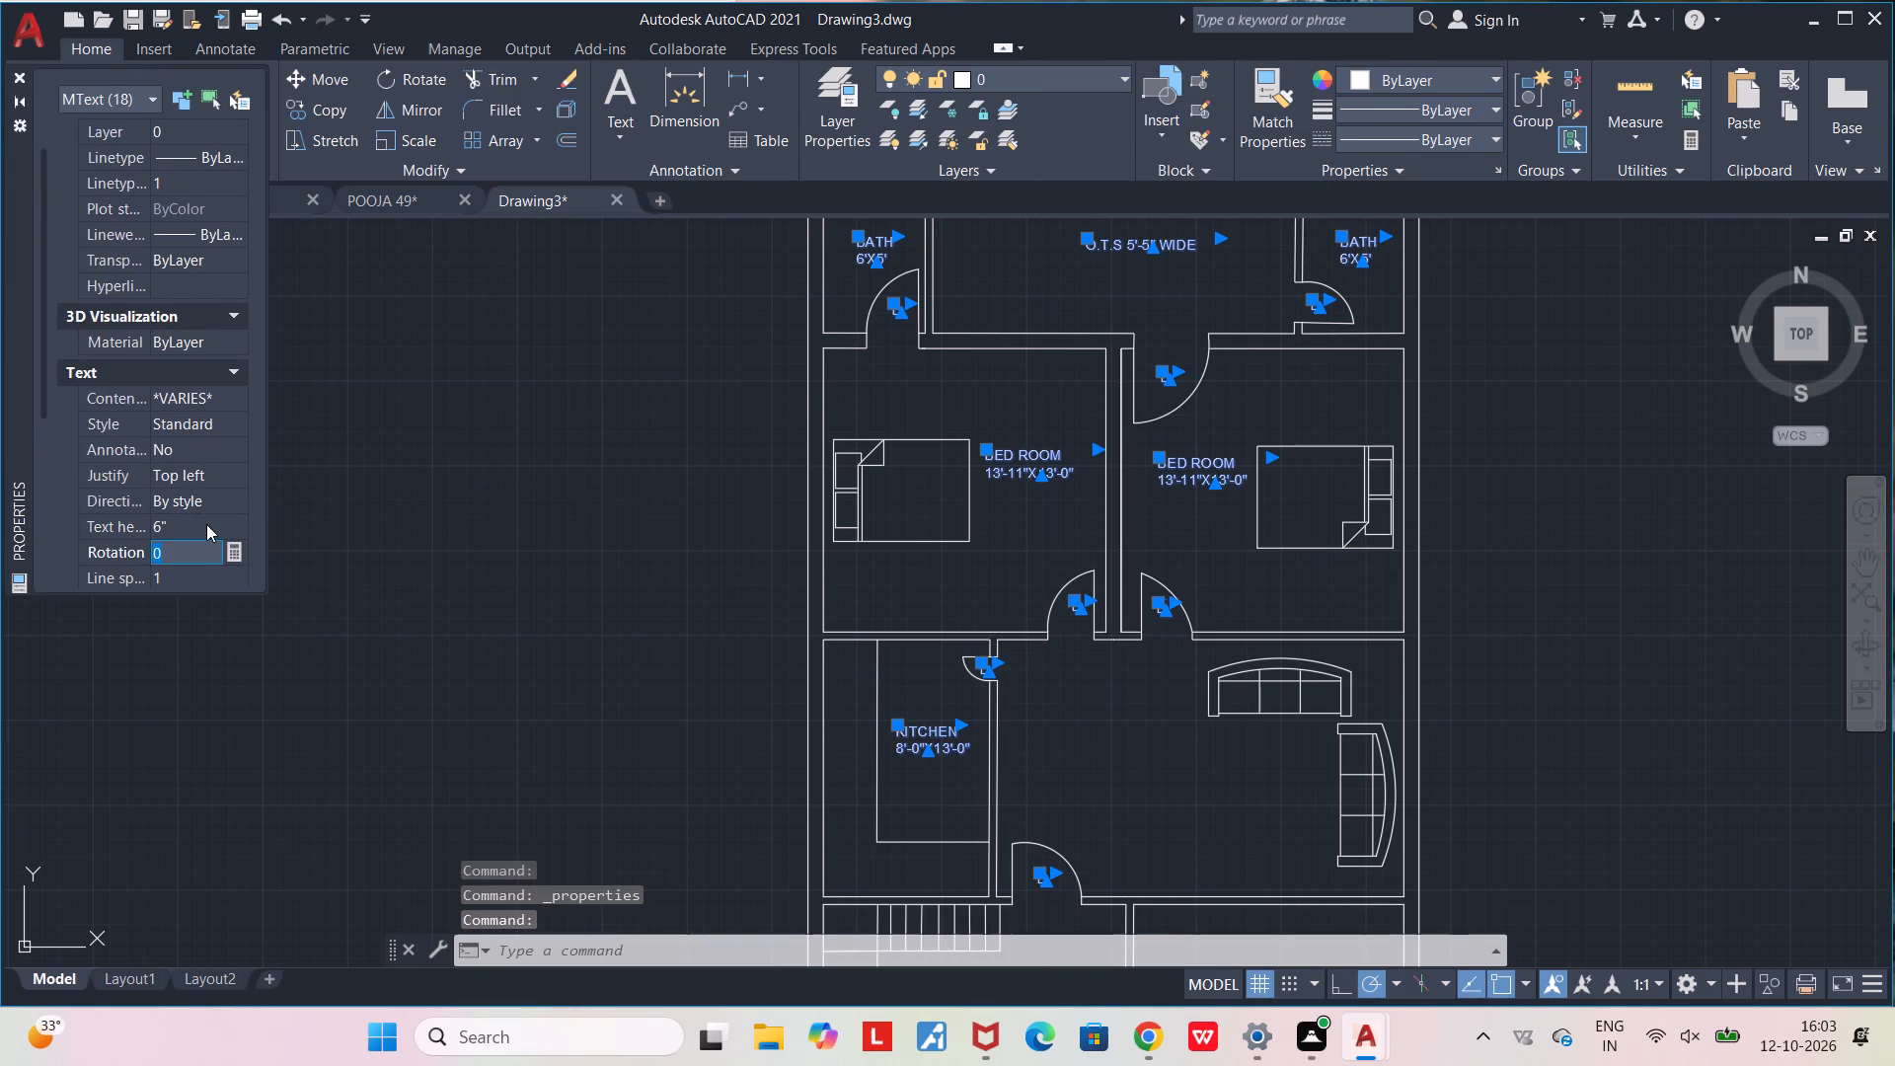
pyautogui.click(524, 613)
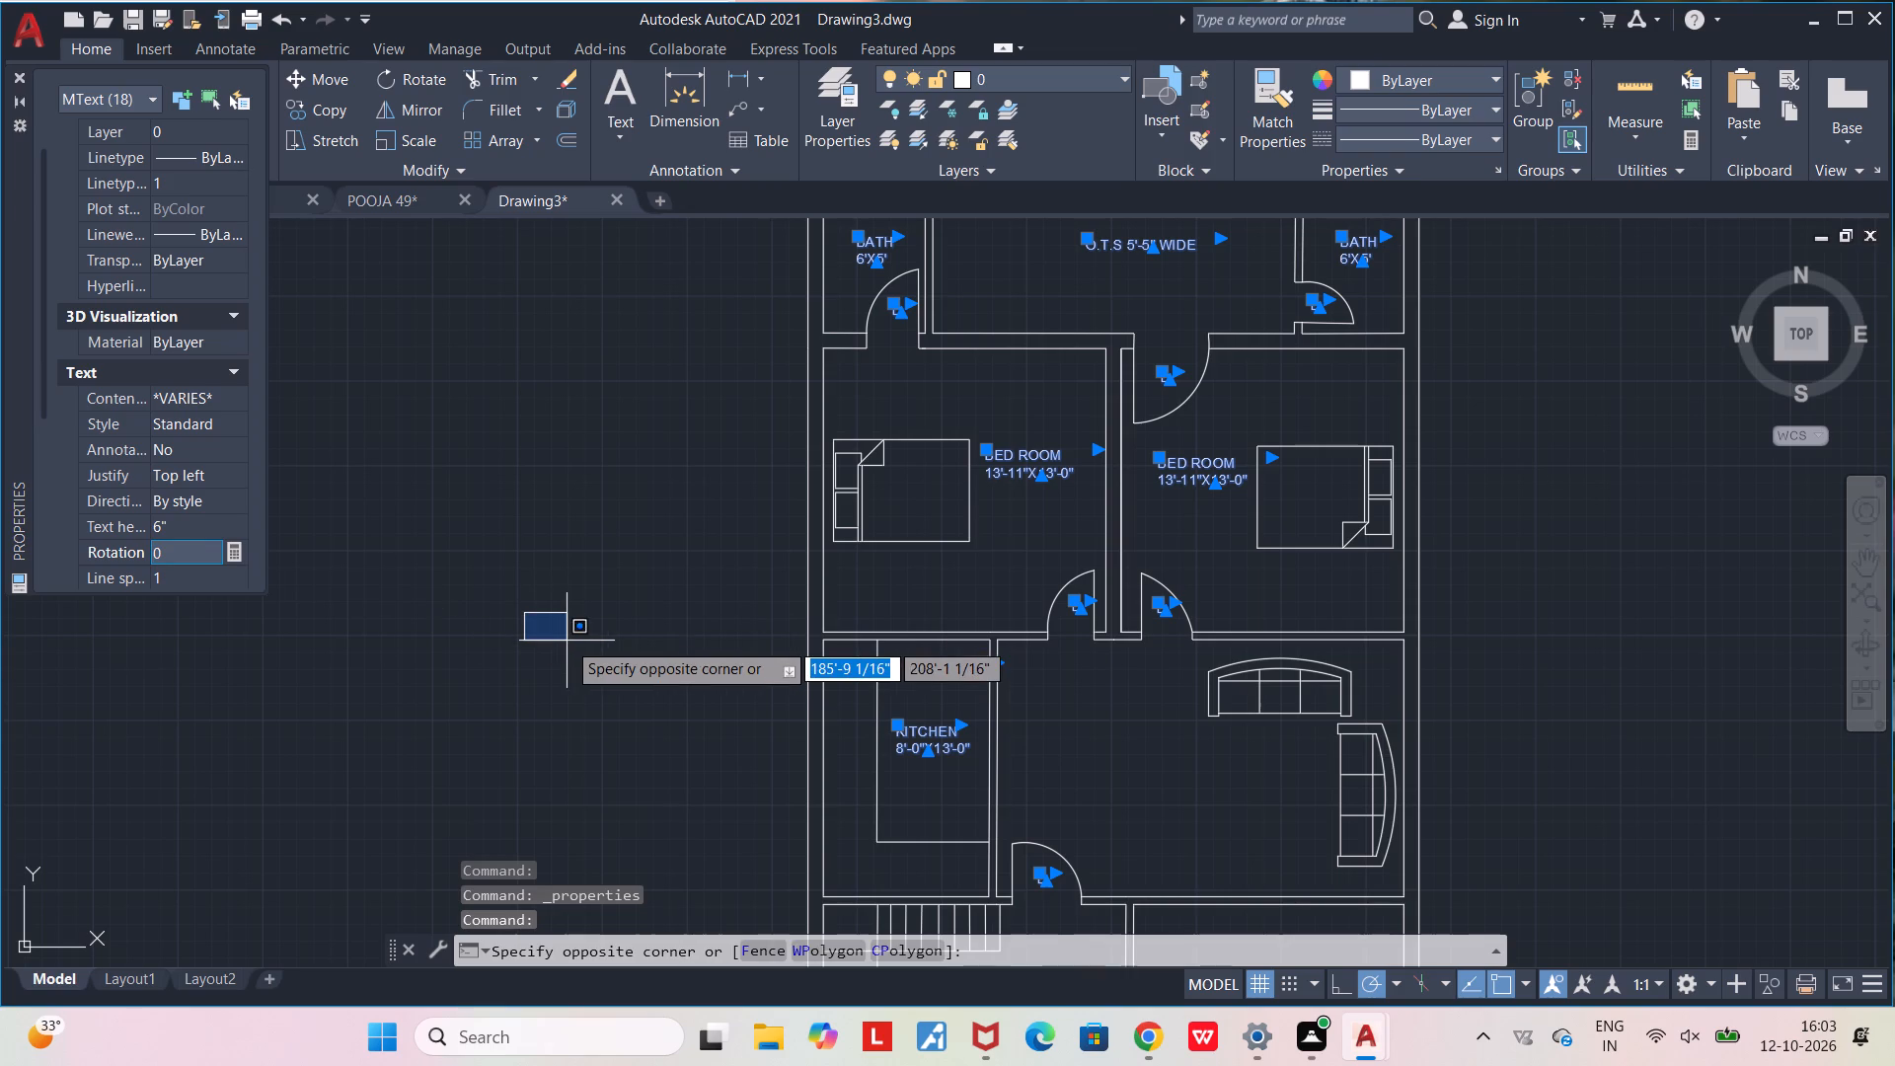
pyautogui.press('Escape')
pyautogui.press('Escape')
pyautogui.click(688, 601)
pyautogui.press('Escape')
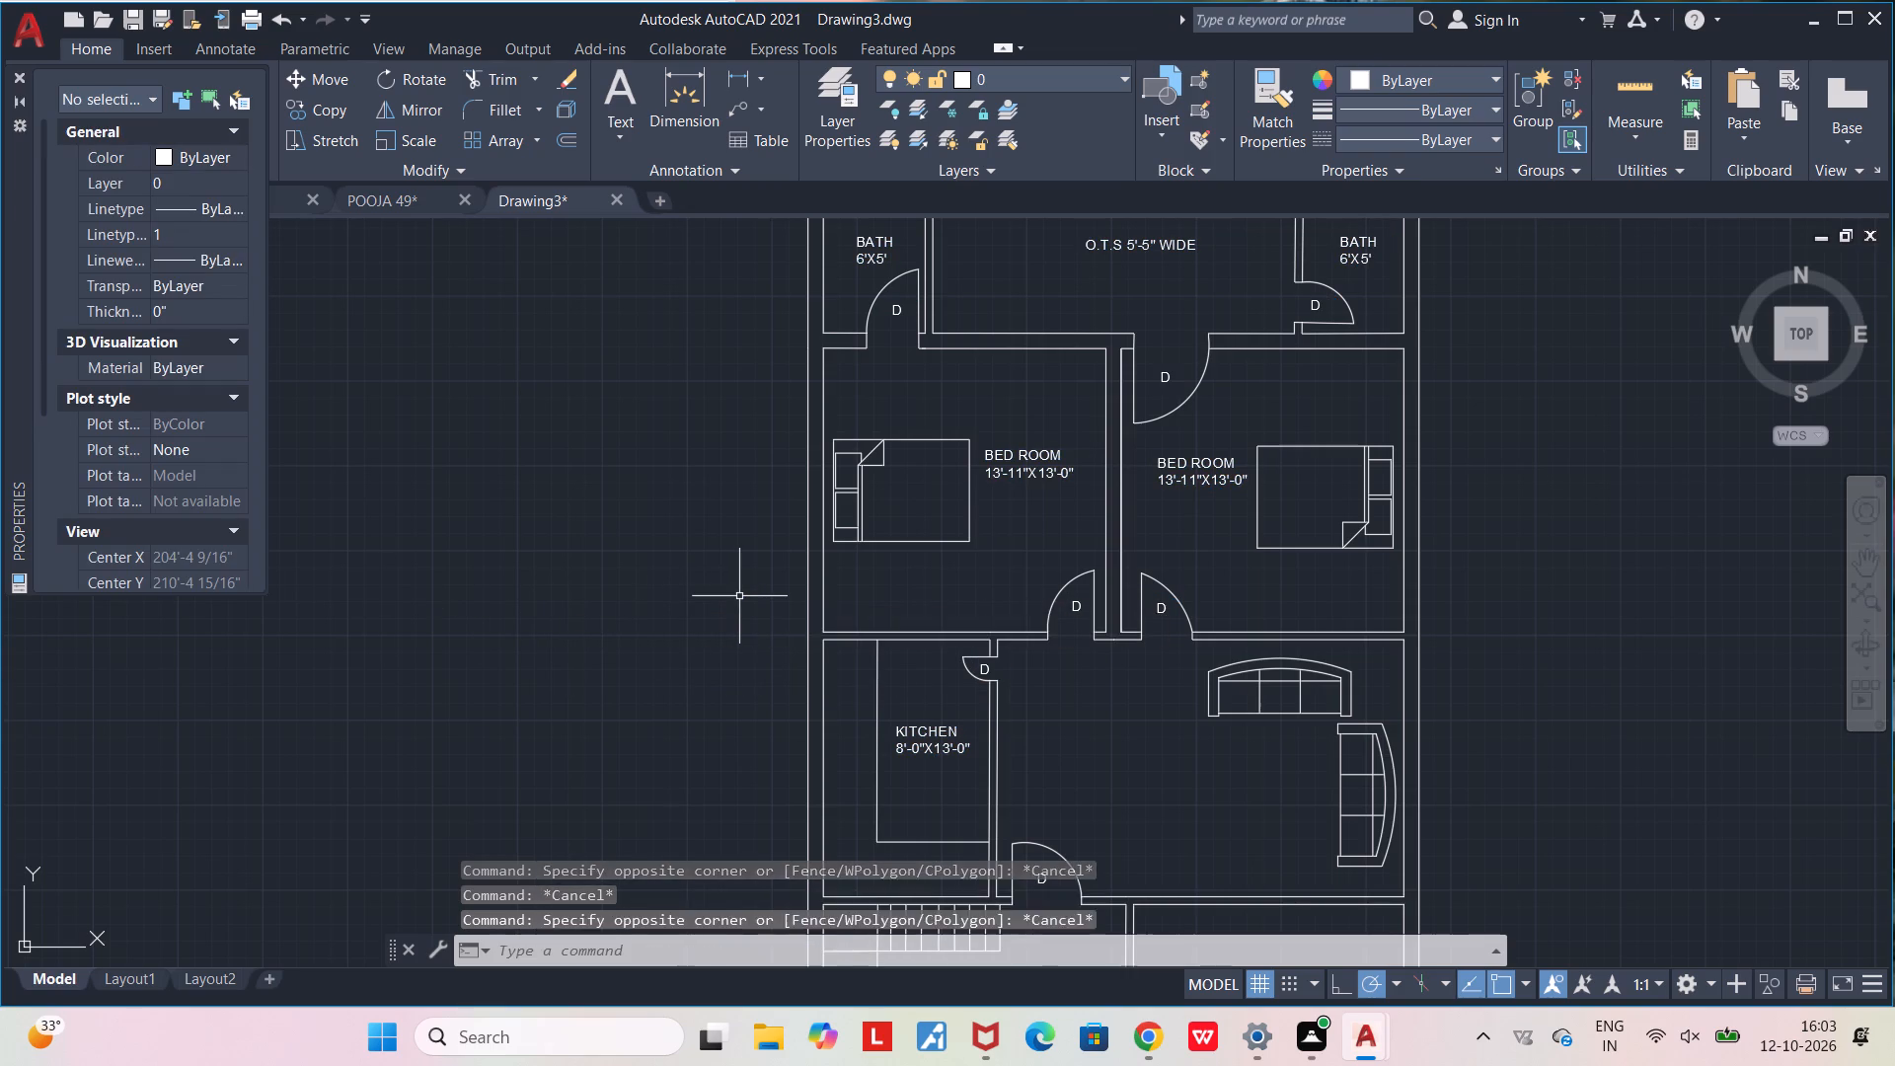
pyautogui.press('Escape')
# Add a multiline text label reading BATH with 6'X4' on a second line in the southeast corner room.
pyautogui.scroll(-2, 737, 594)
pyautogui.scroll(3, 889, 648)
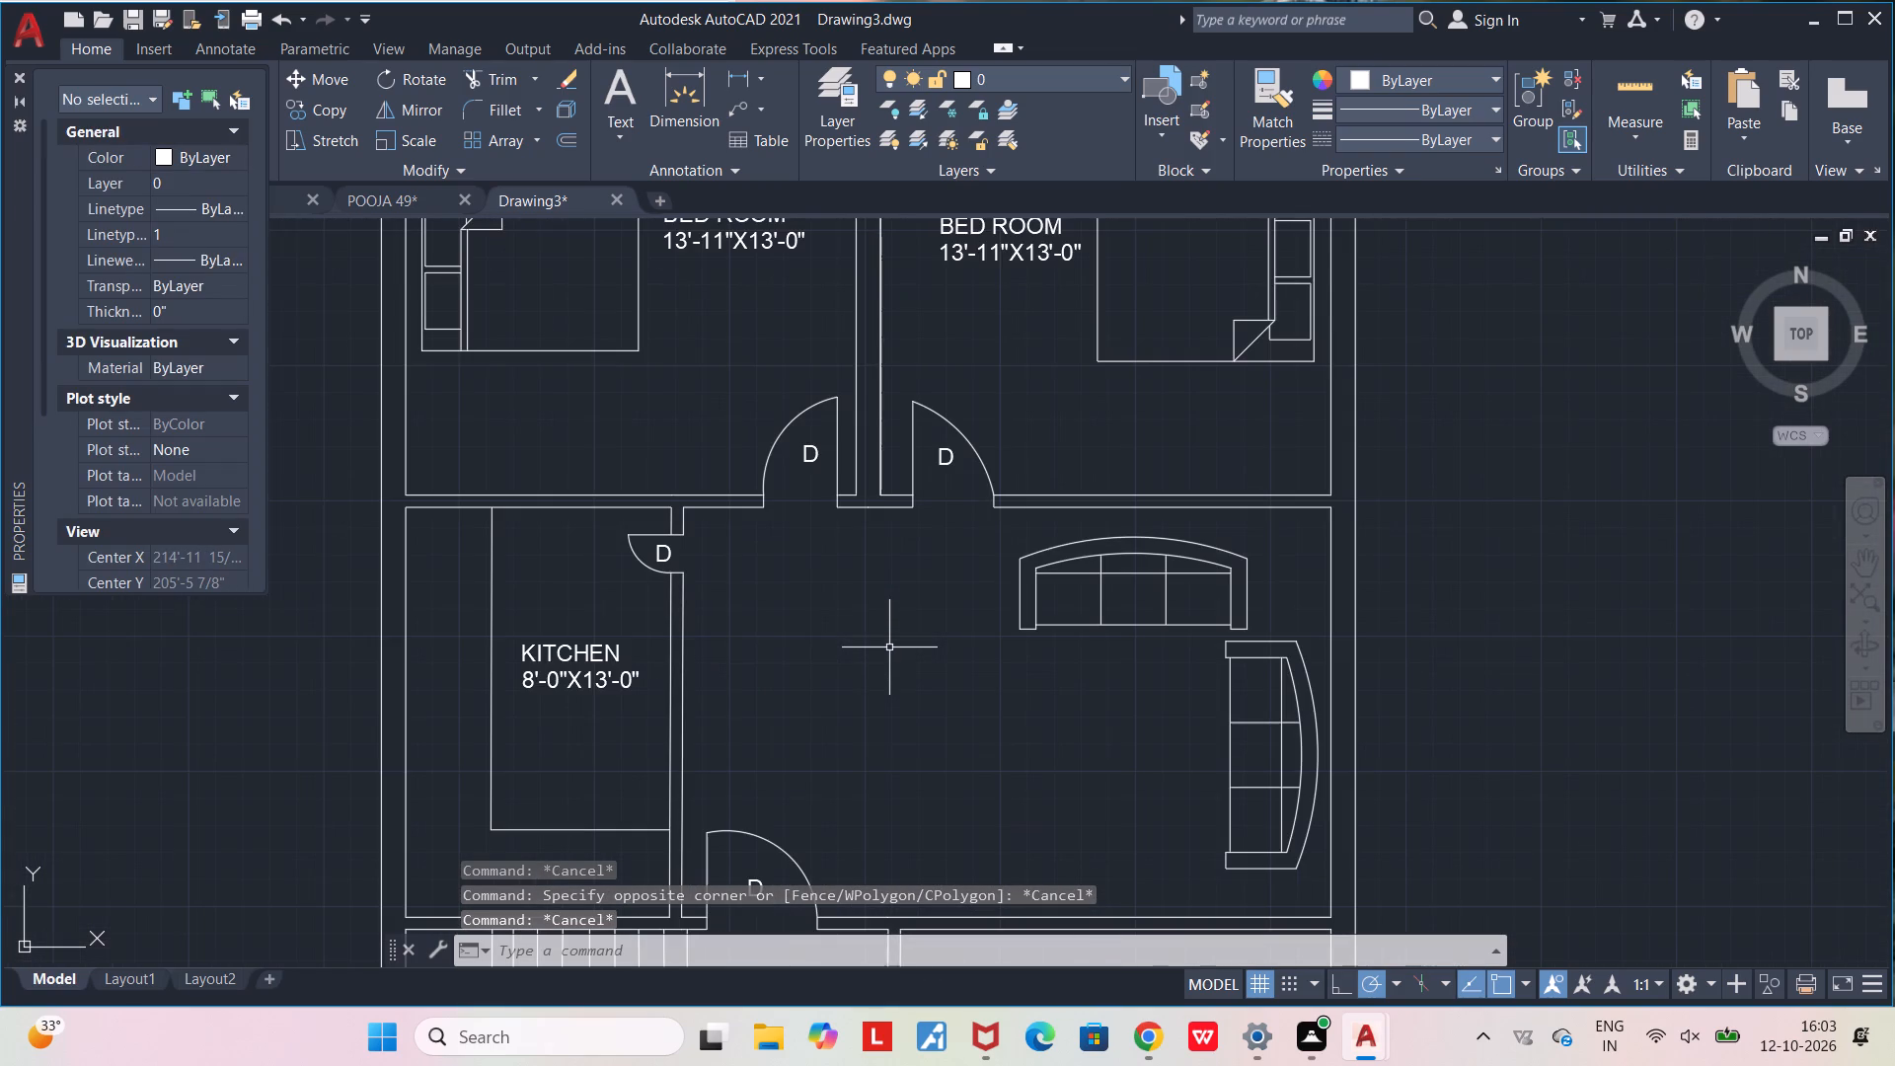
pyautogui.scroll(-1, 889, 647)
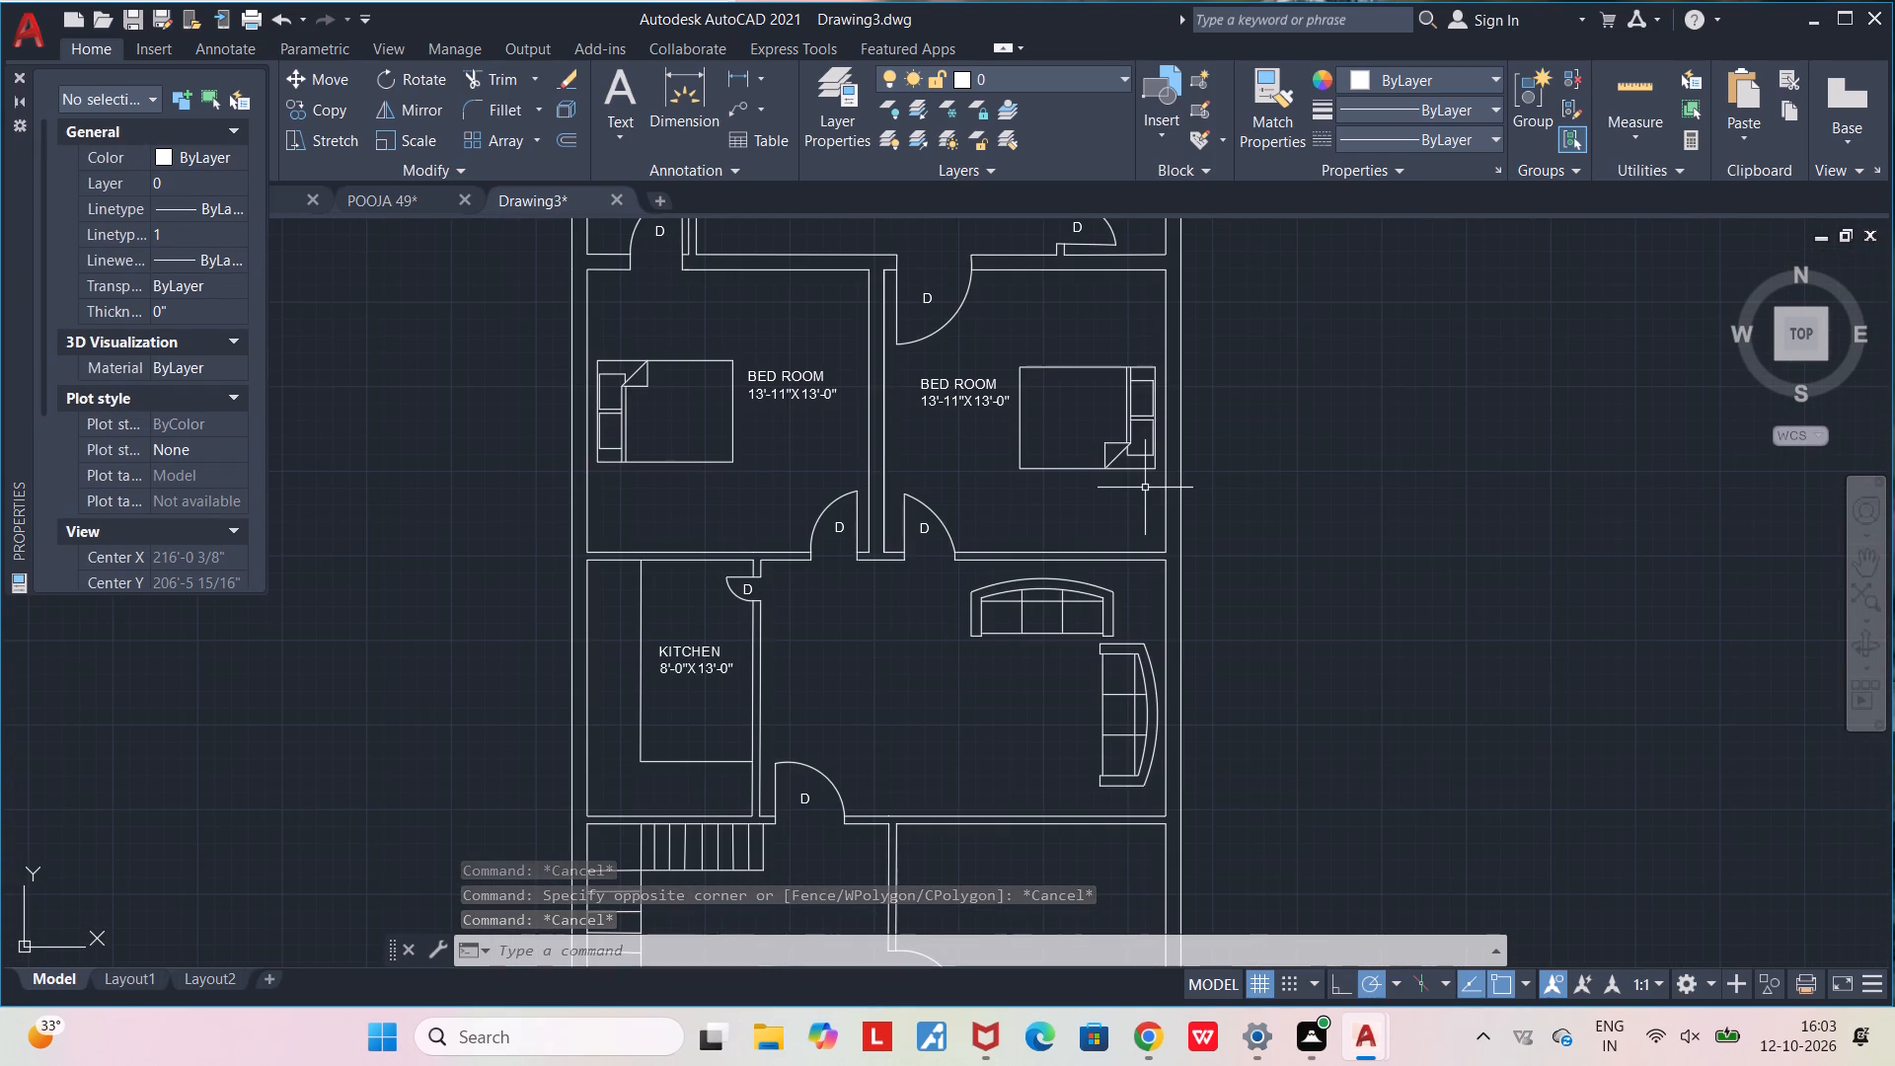
pyautogui.scroll(-1, 1145, 488)
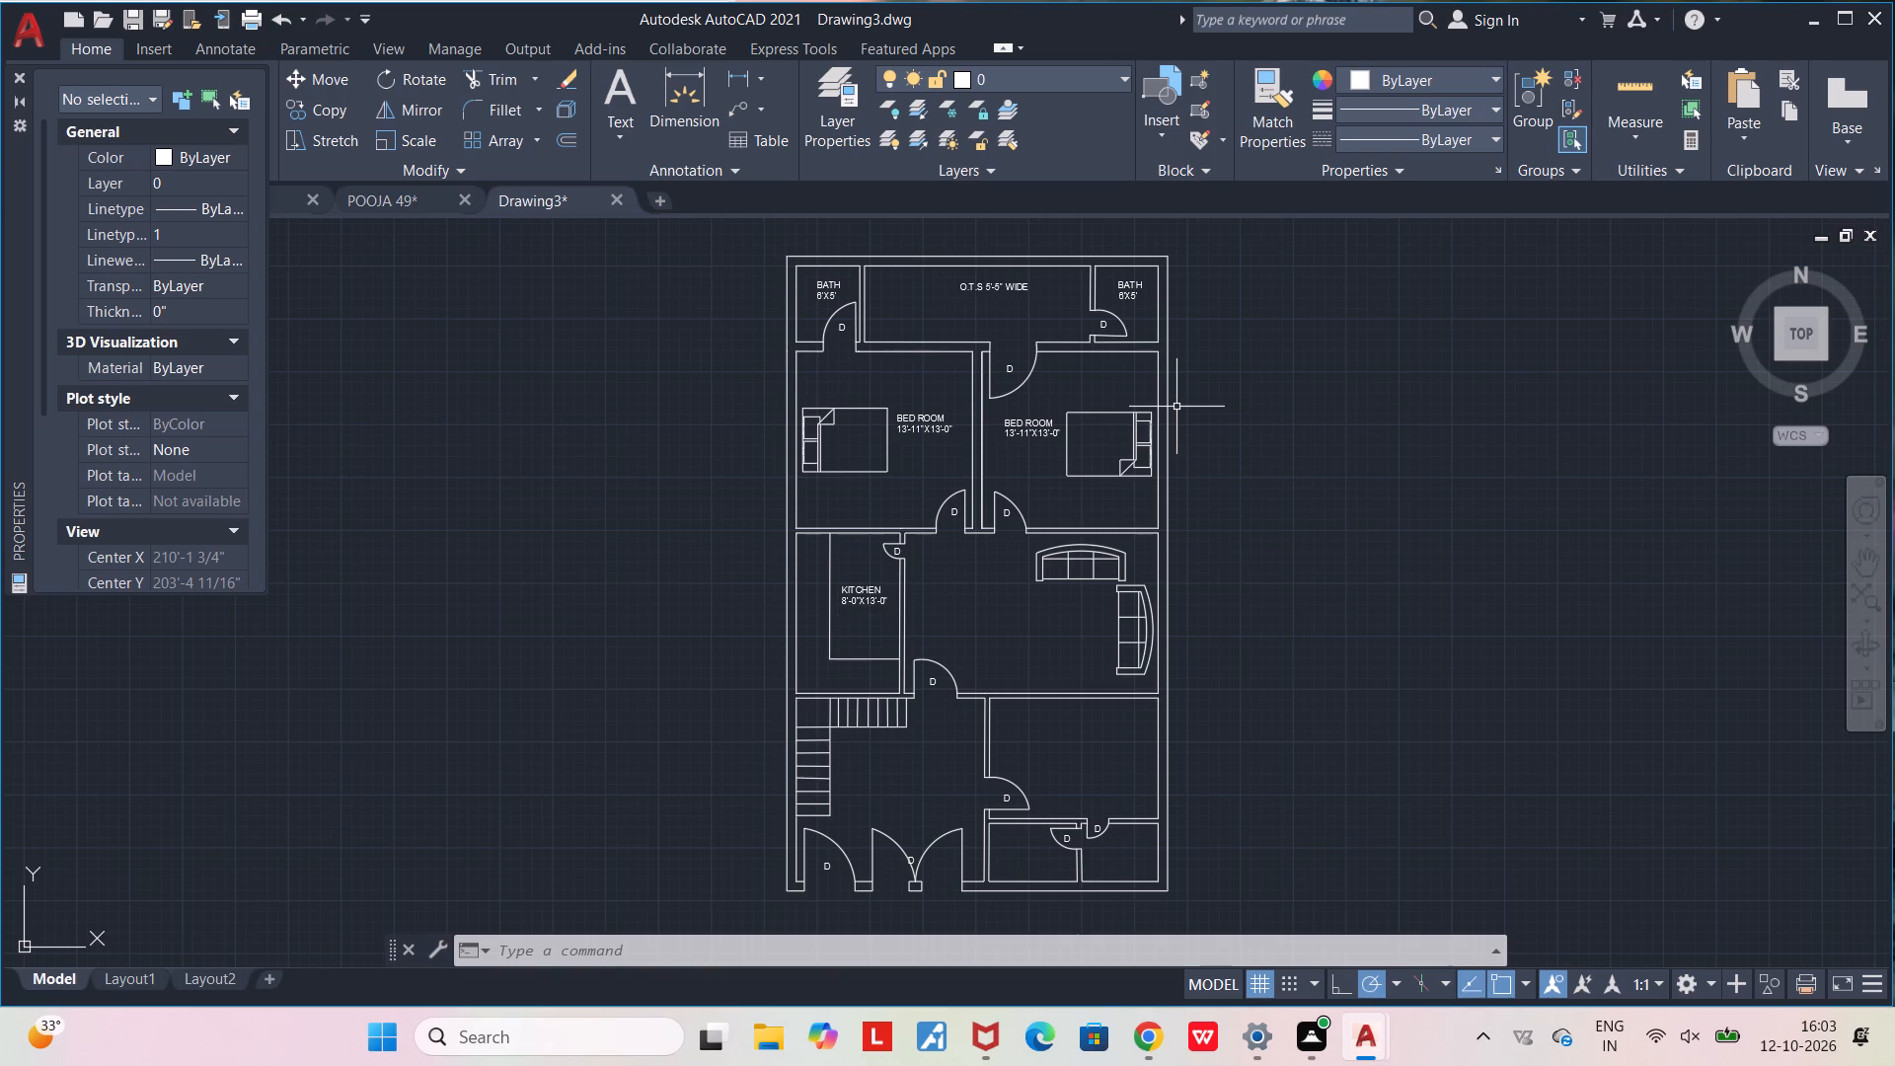
pyautogui.scroll(3, 1044, 886)
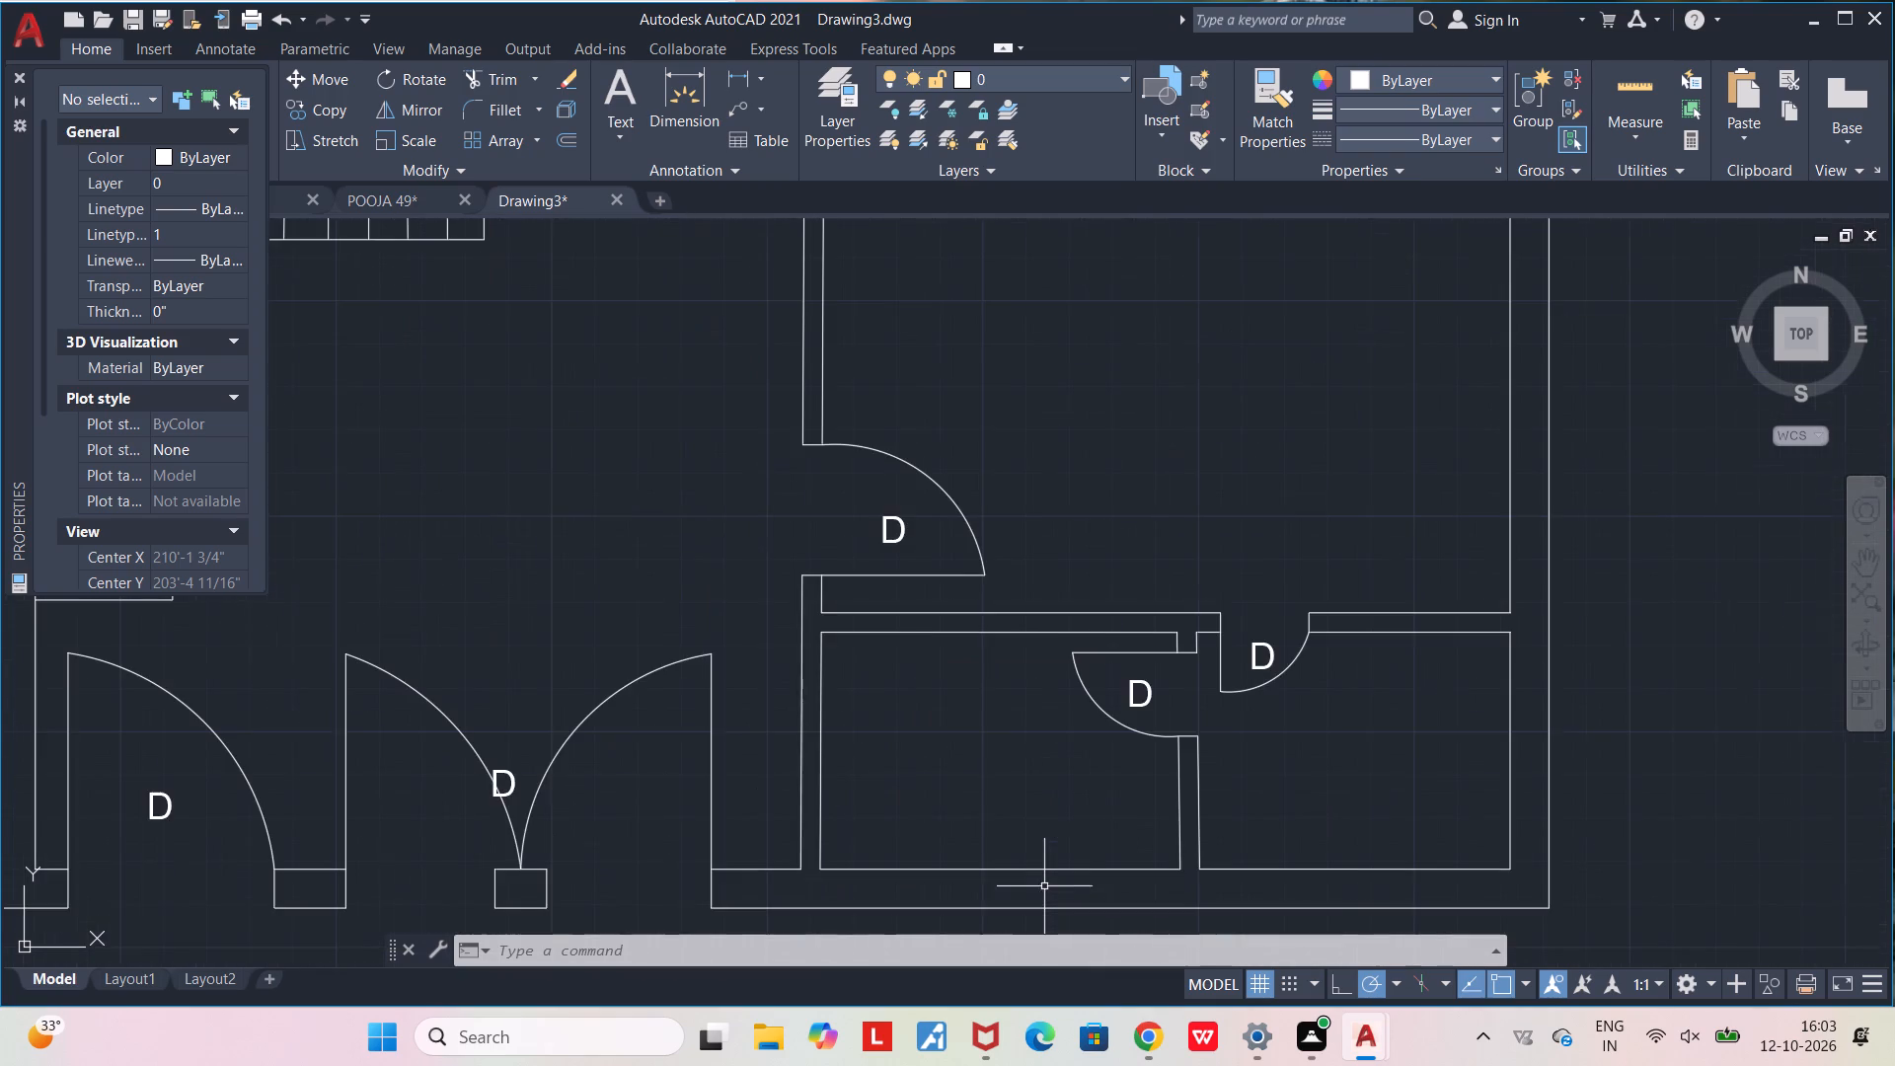
pyautogui.moveTo(1030, 819); pyautogui.dragTo(858, 629, button='middle')
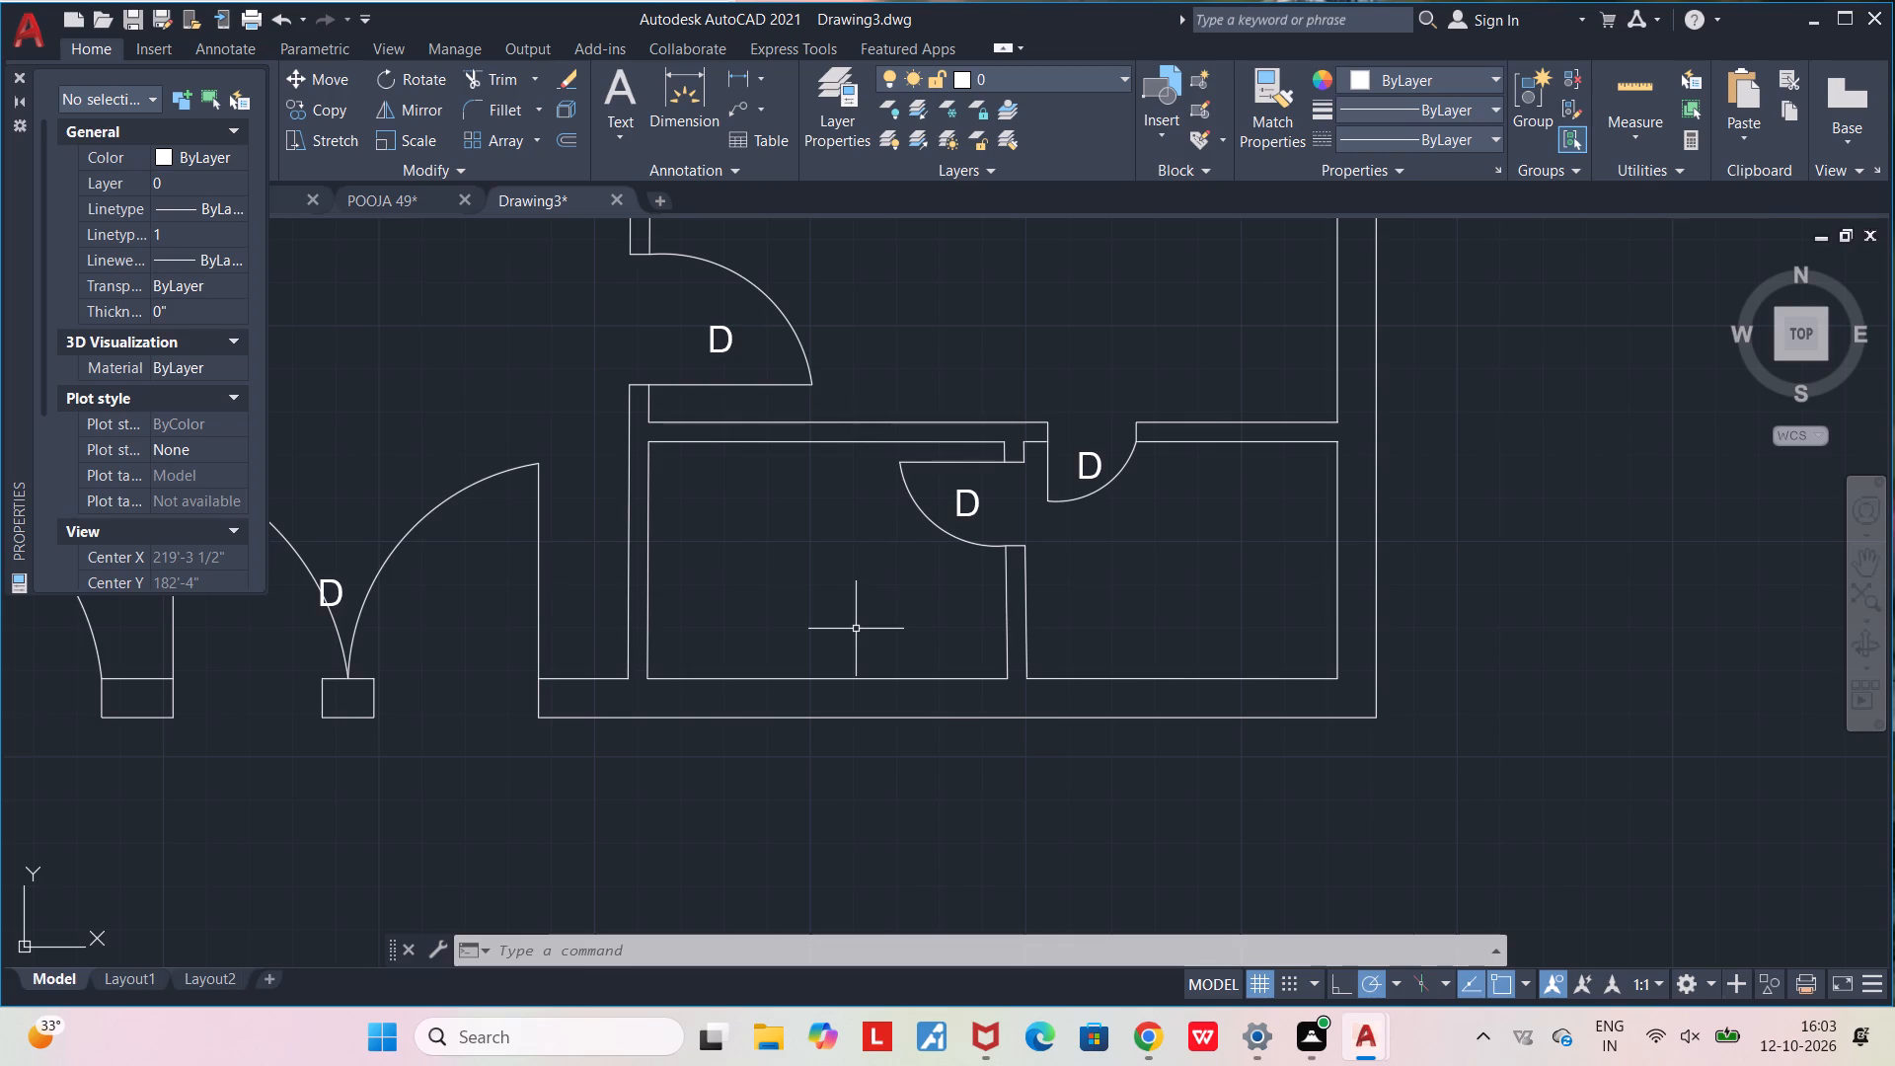
pyautogui.scroll(1, 1114, 573)
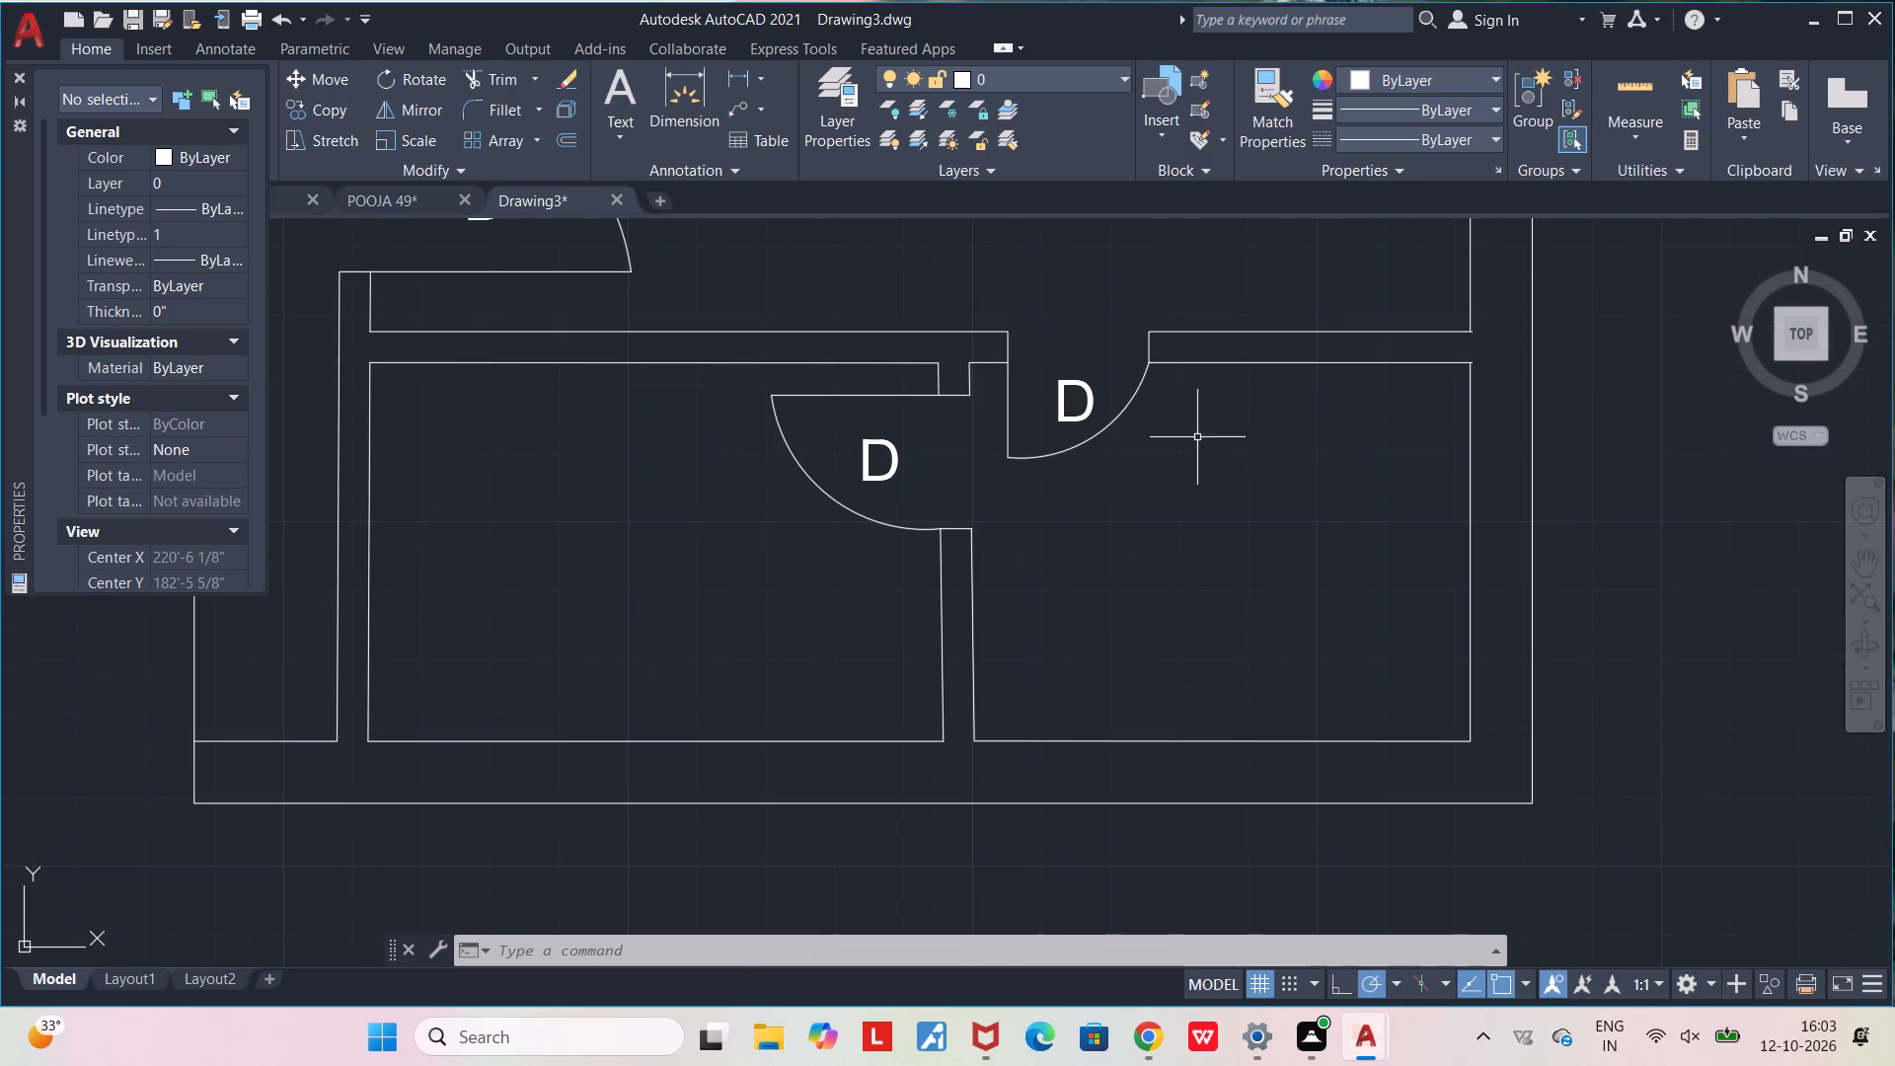
pyautogui.click(627, 92)
pyautogui.click(1111, 482)
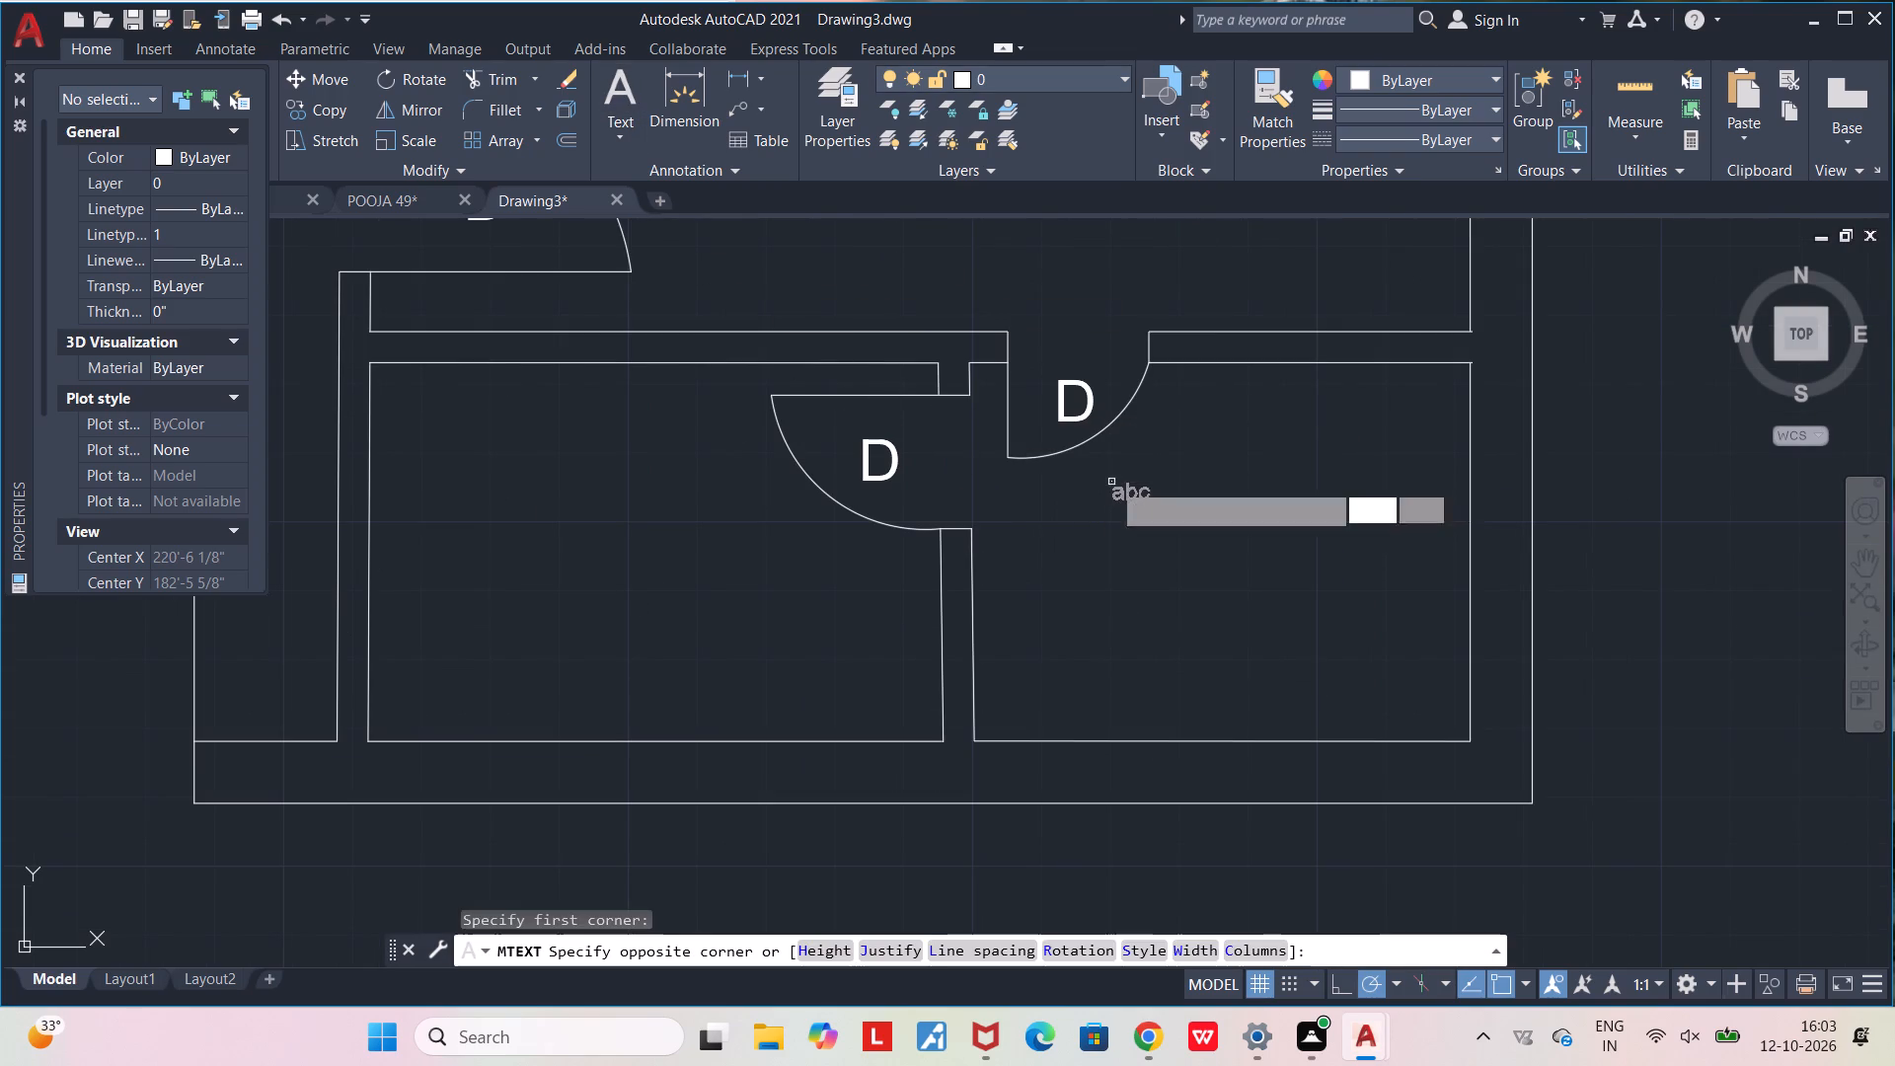
pyautogui.click(1417, 608)
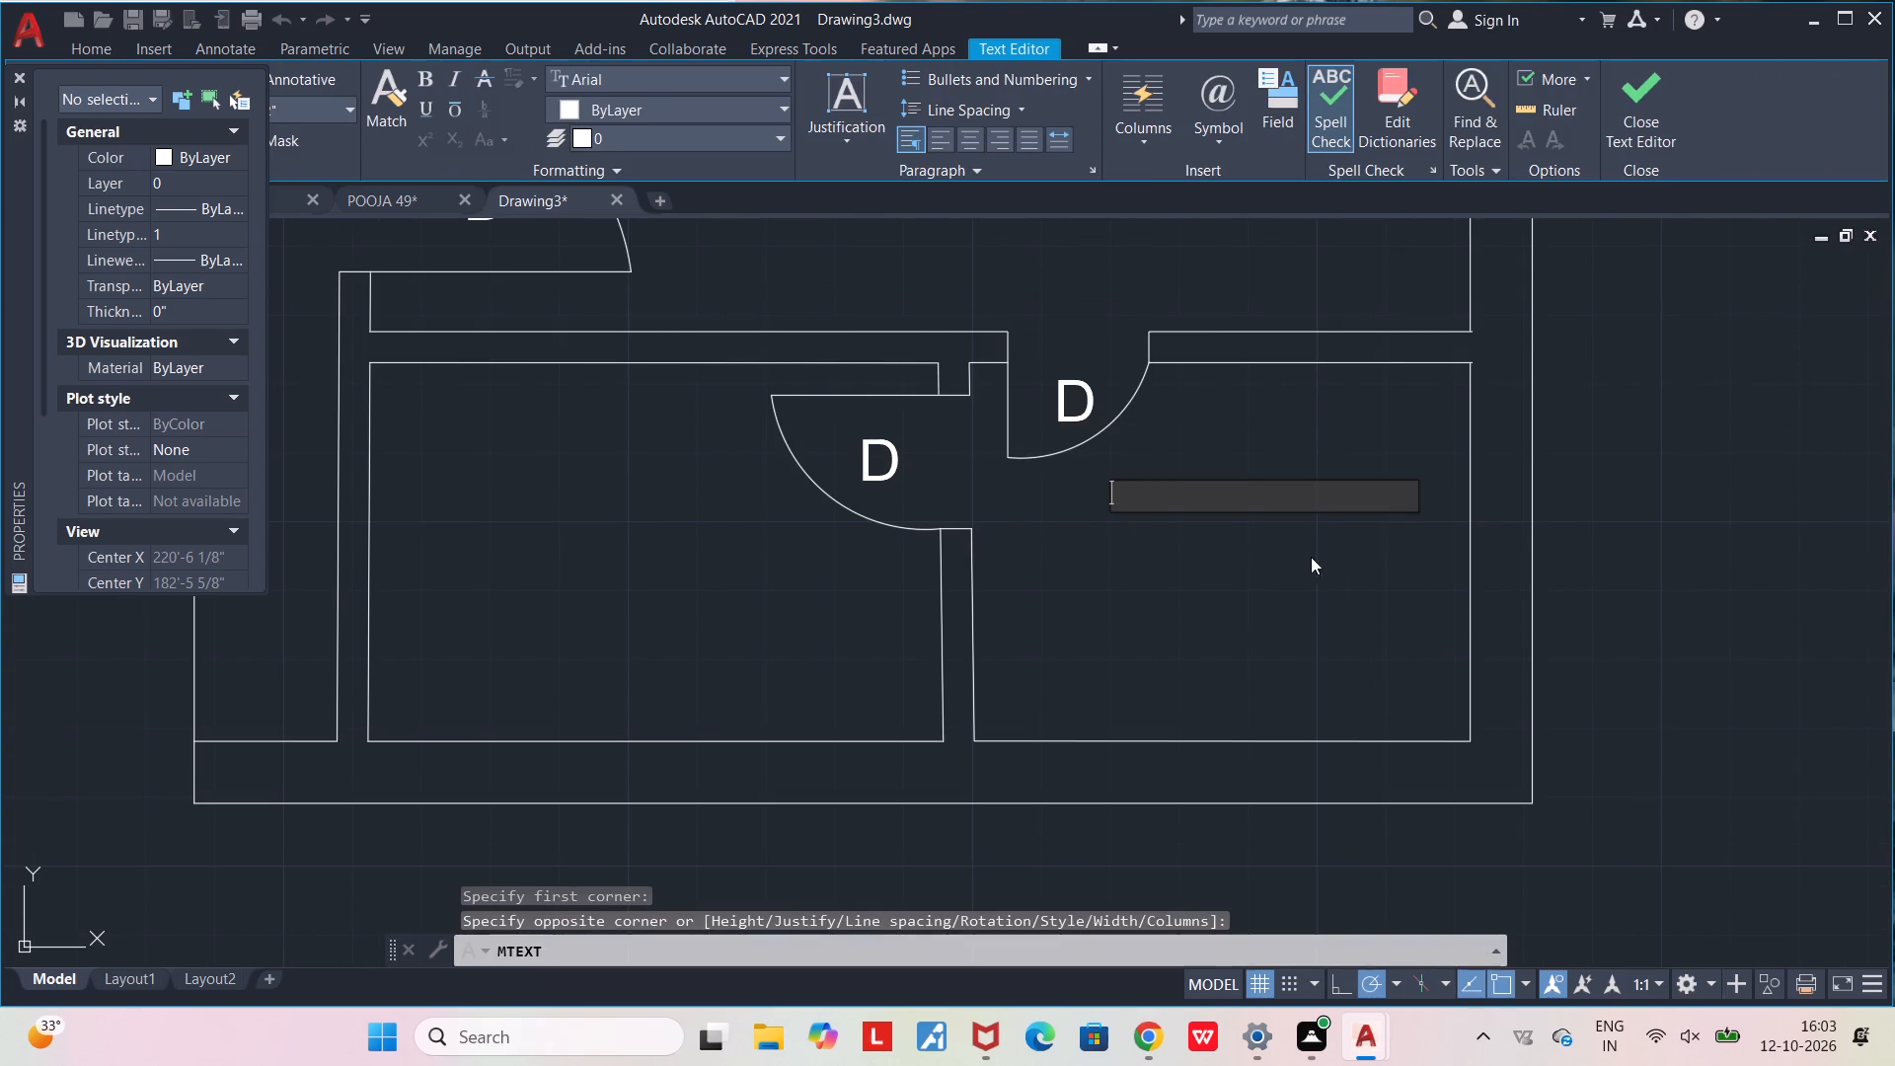
pyautogui.scroll(1, 1285, 554)
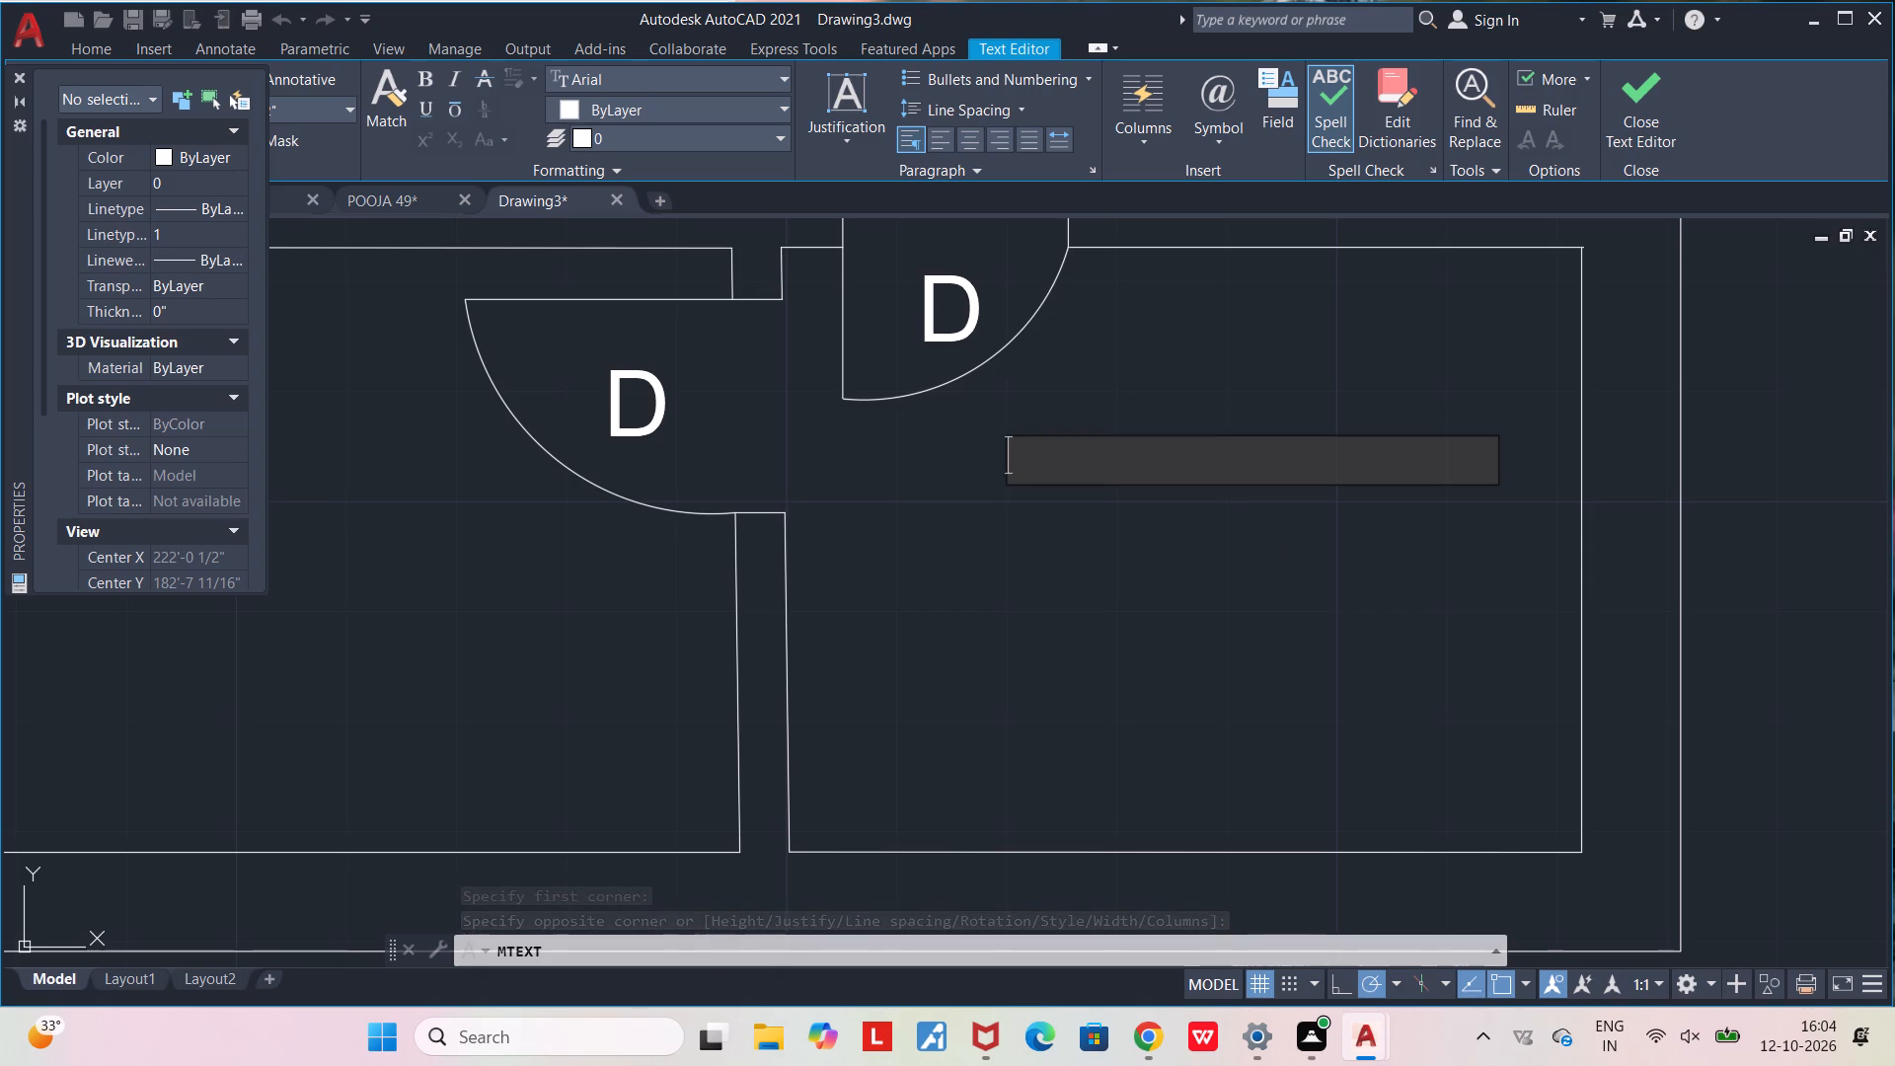
pyautogui.write('BATH')
pyautogui.press('space')
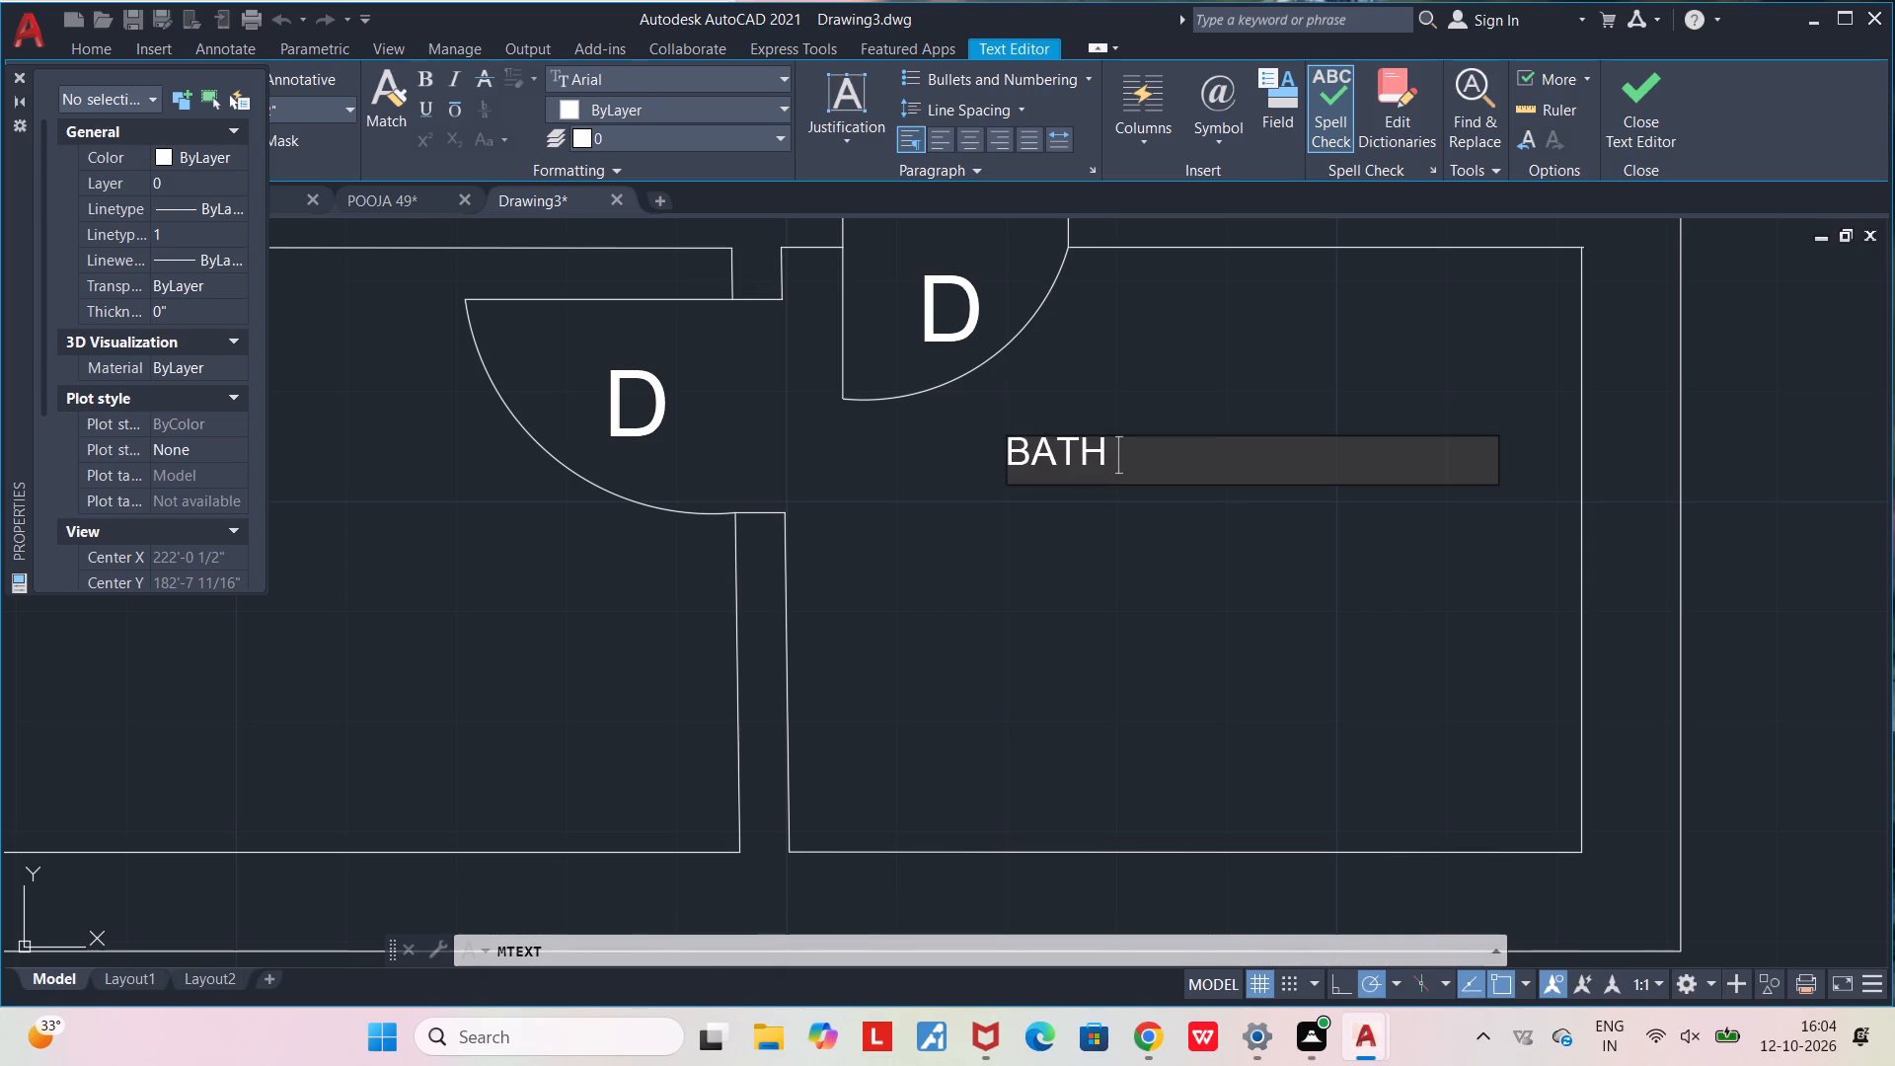
pyautogui.press('Return')
pyautogui.press('6')
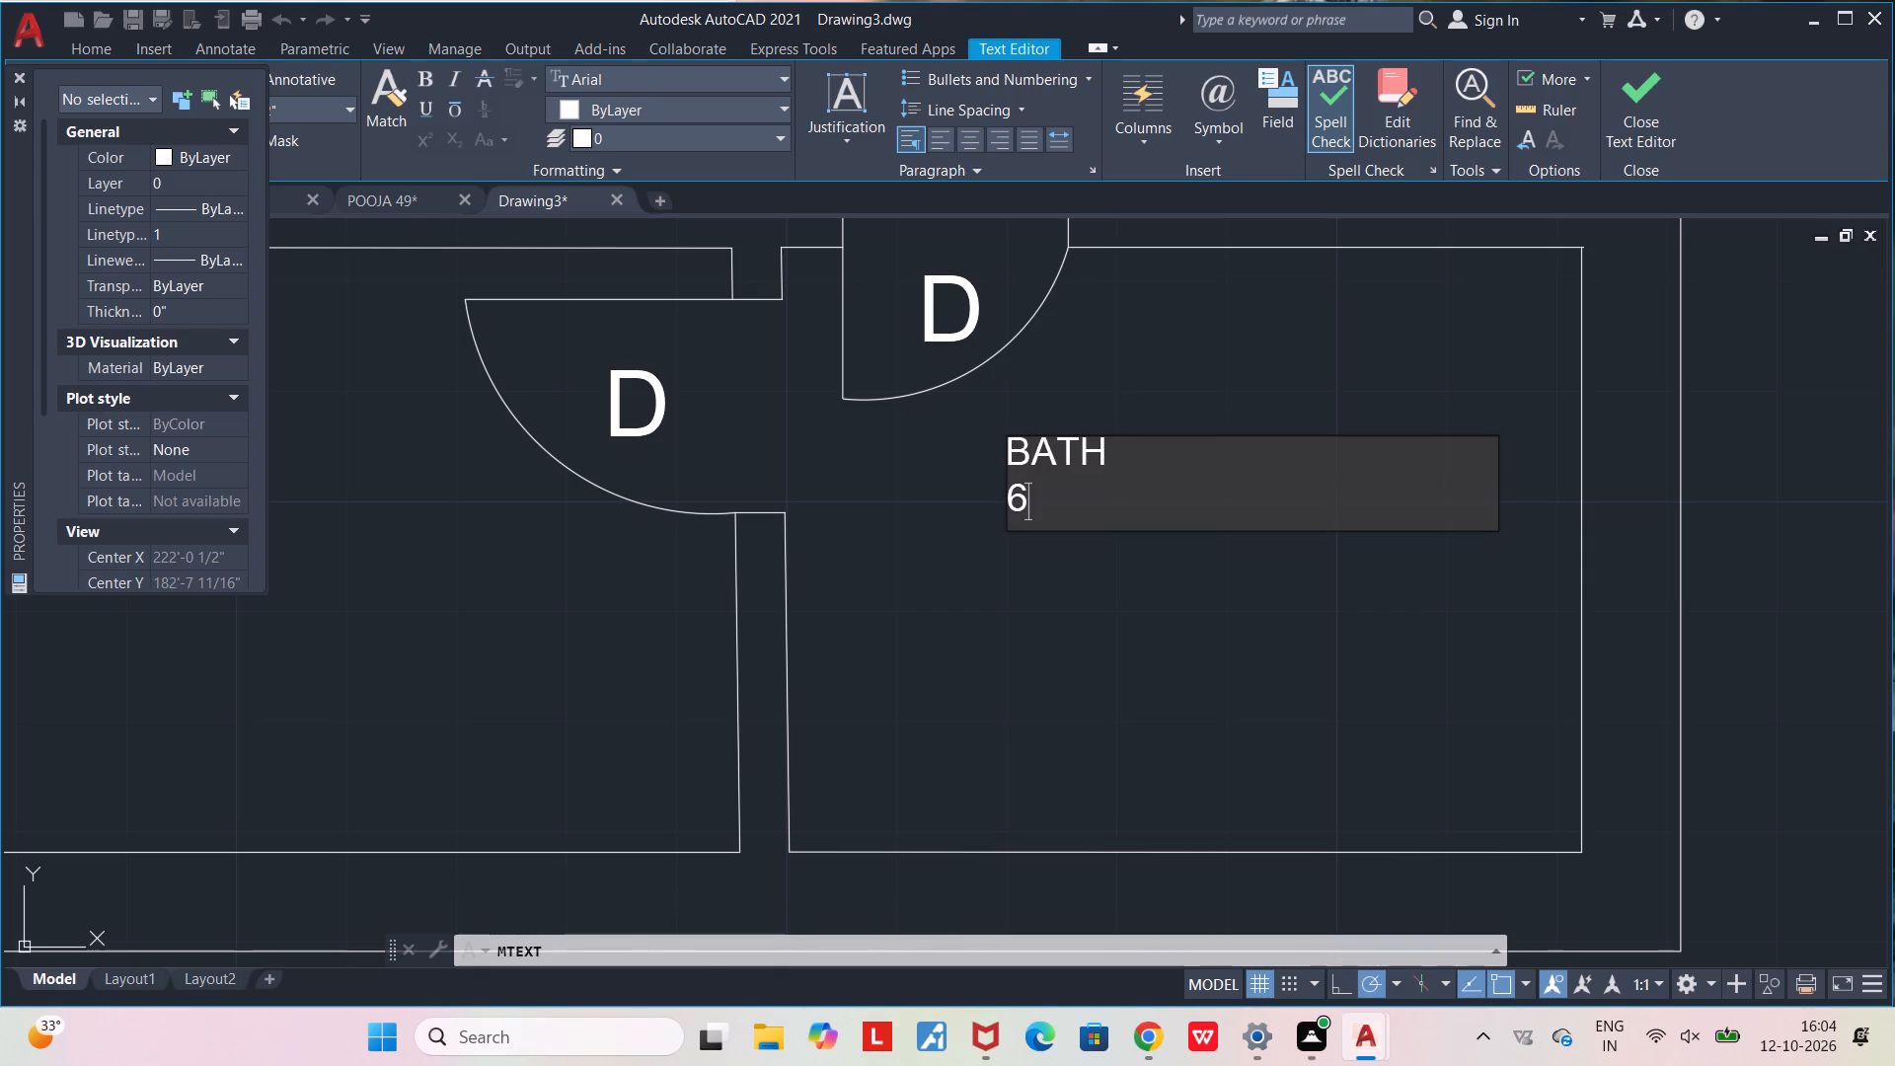
pyautogui.press("'")
pyautogui.write('X4"')
pyautogui.press('BackSpace')
pyautogui.press("'")
pyautogui.click(1231, 571)
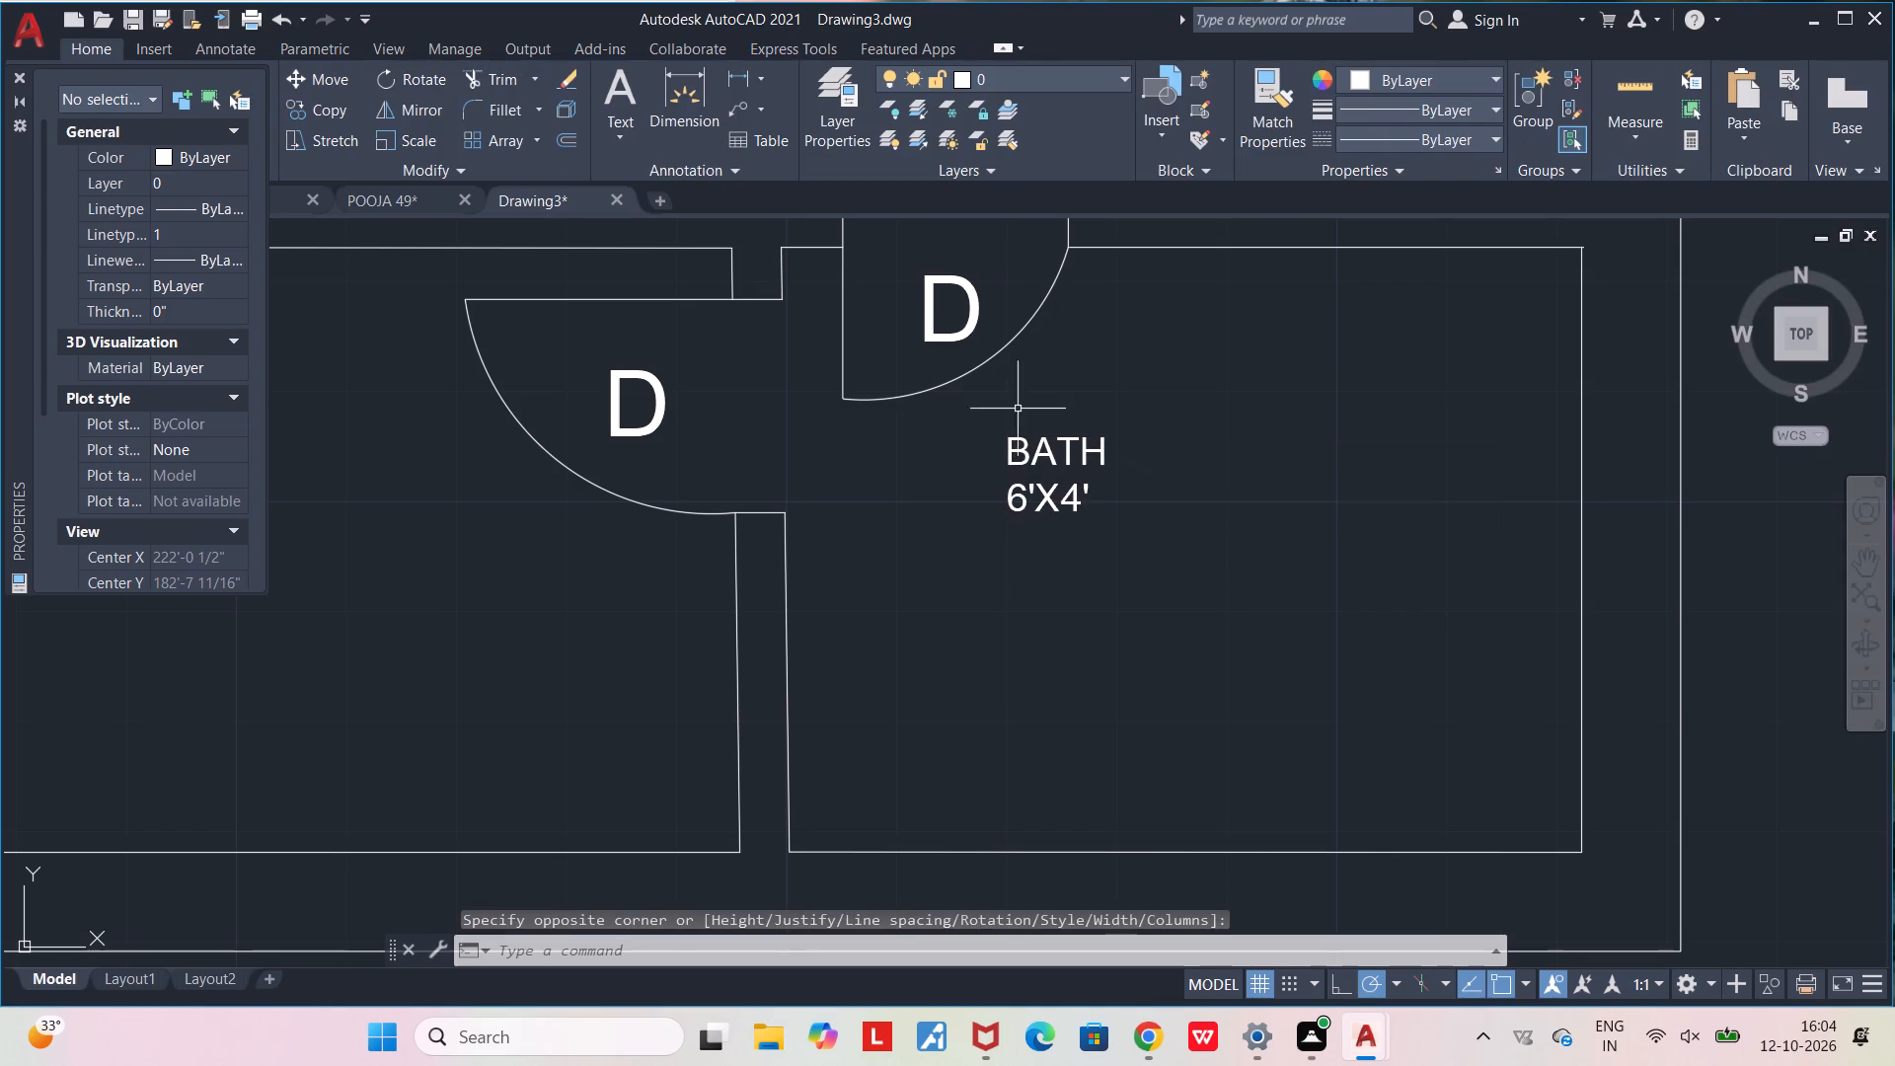
# Move the 6'X4' BATH label slightly east and south, away from the room's door swing.
pyautogui.click(1047, 458)
pyautogui.moveTo(1046, 458); pyautogui.dragTo(1132, 507)
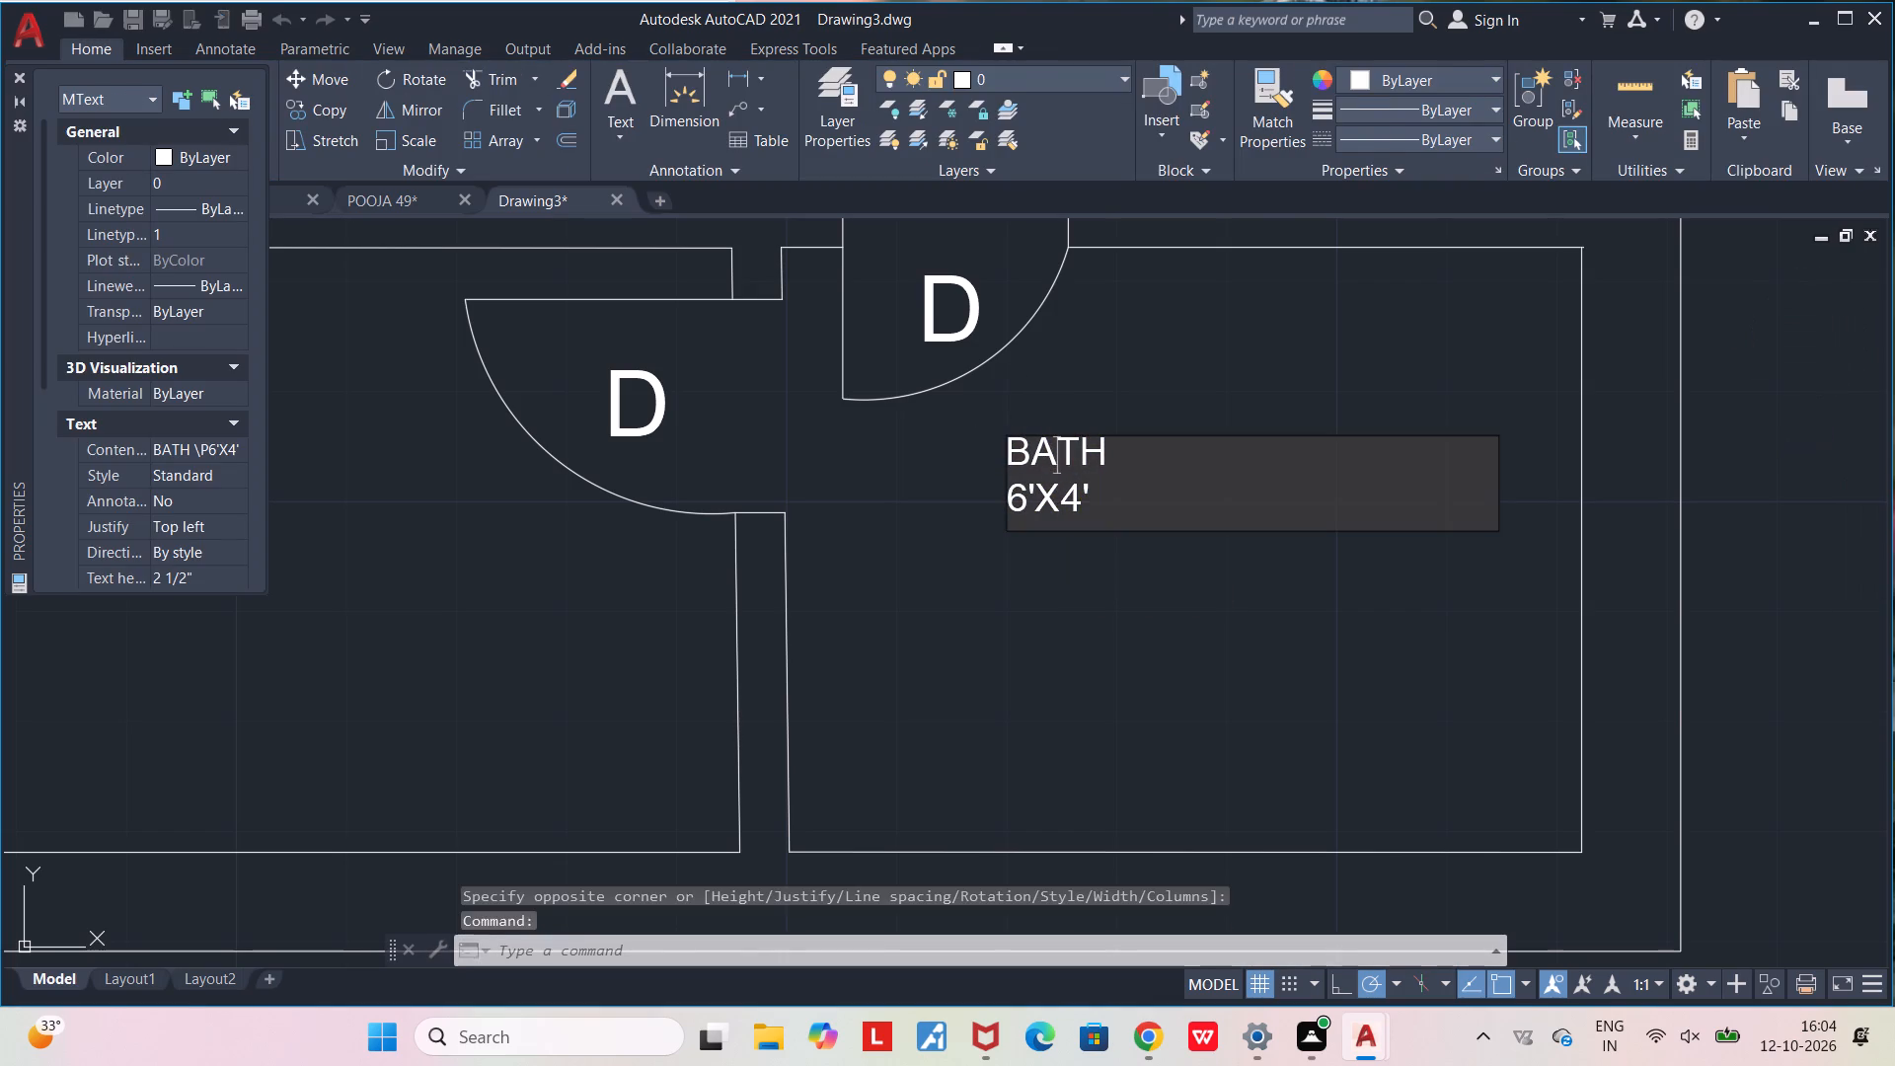
pyautogui.moveTo(1132, 507); pyautogui.dragTo(1160, 524)
pyautogui.click(1112, 372)
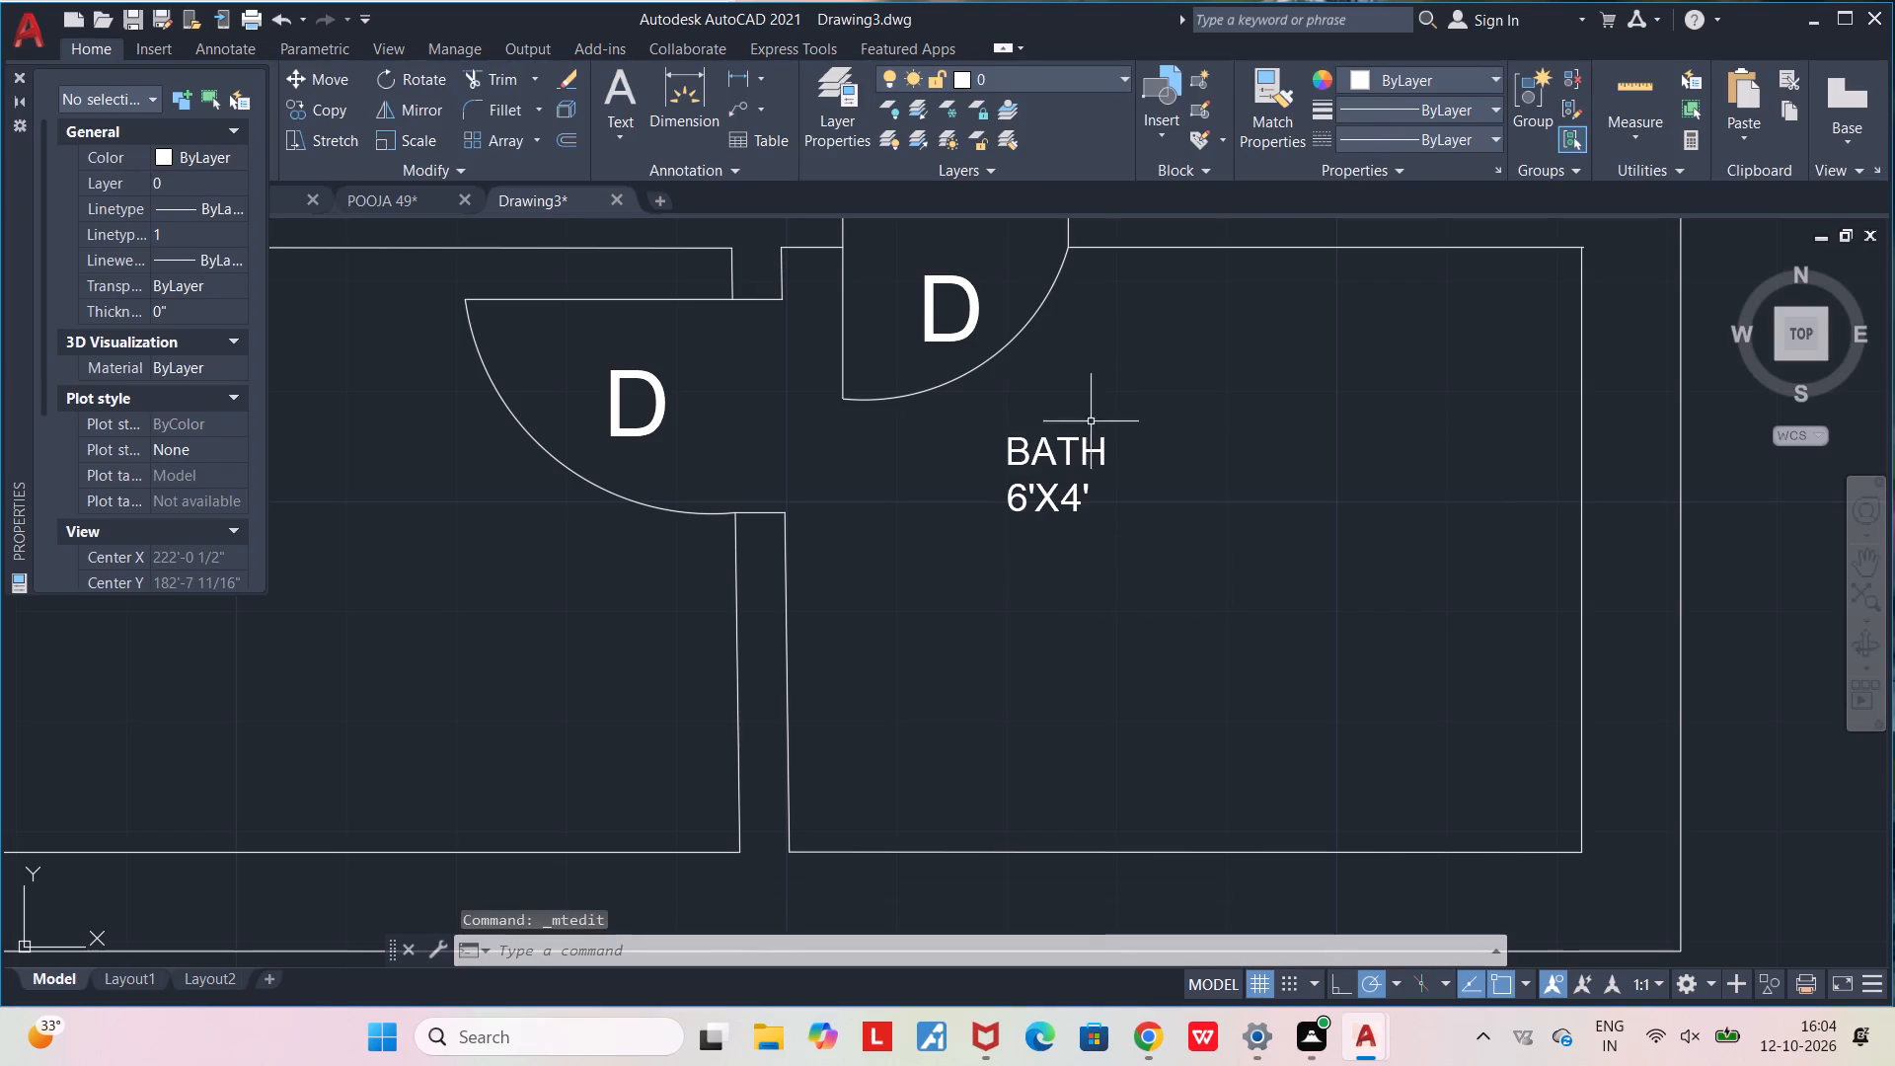
pyautogui.click(1069, 440)
pyautogui.moveTo(1052, 472); pyautogui.dragTo(1208, 535)
pyautogui.moveTo(1082, 447); pyautogui.dragTo(1196, 467)
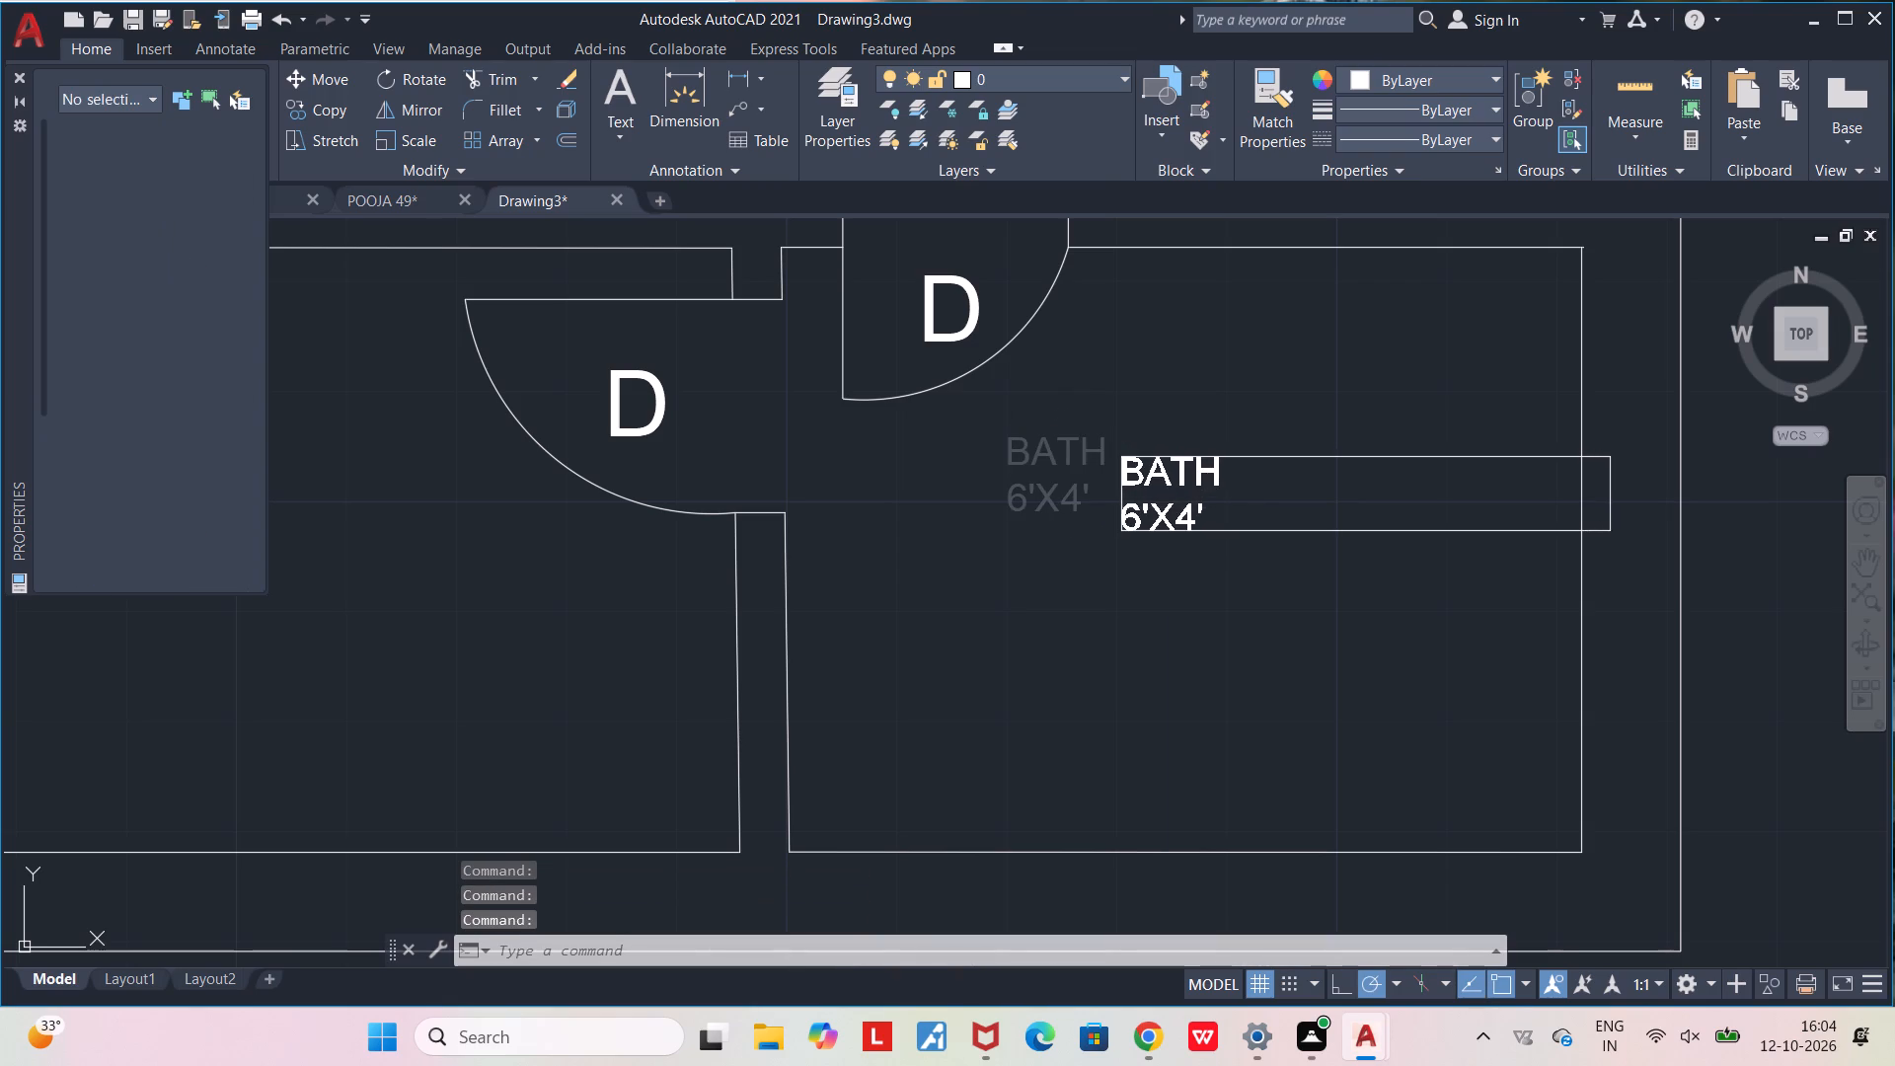
pyautogui.press('Escape')
# Add the multiline text label LAWN 4'-0" WIDE in the room west of the 6'X4' bath.
pyautogui.scroll(-2, 1246, 601)
pyautogui.moveTo(1204, 604); pyautogui.dragTo(1315, 635, button='middle')
pyautogui.scroll(1, 863, 600)
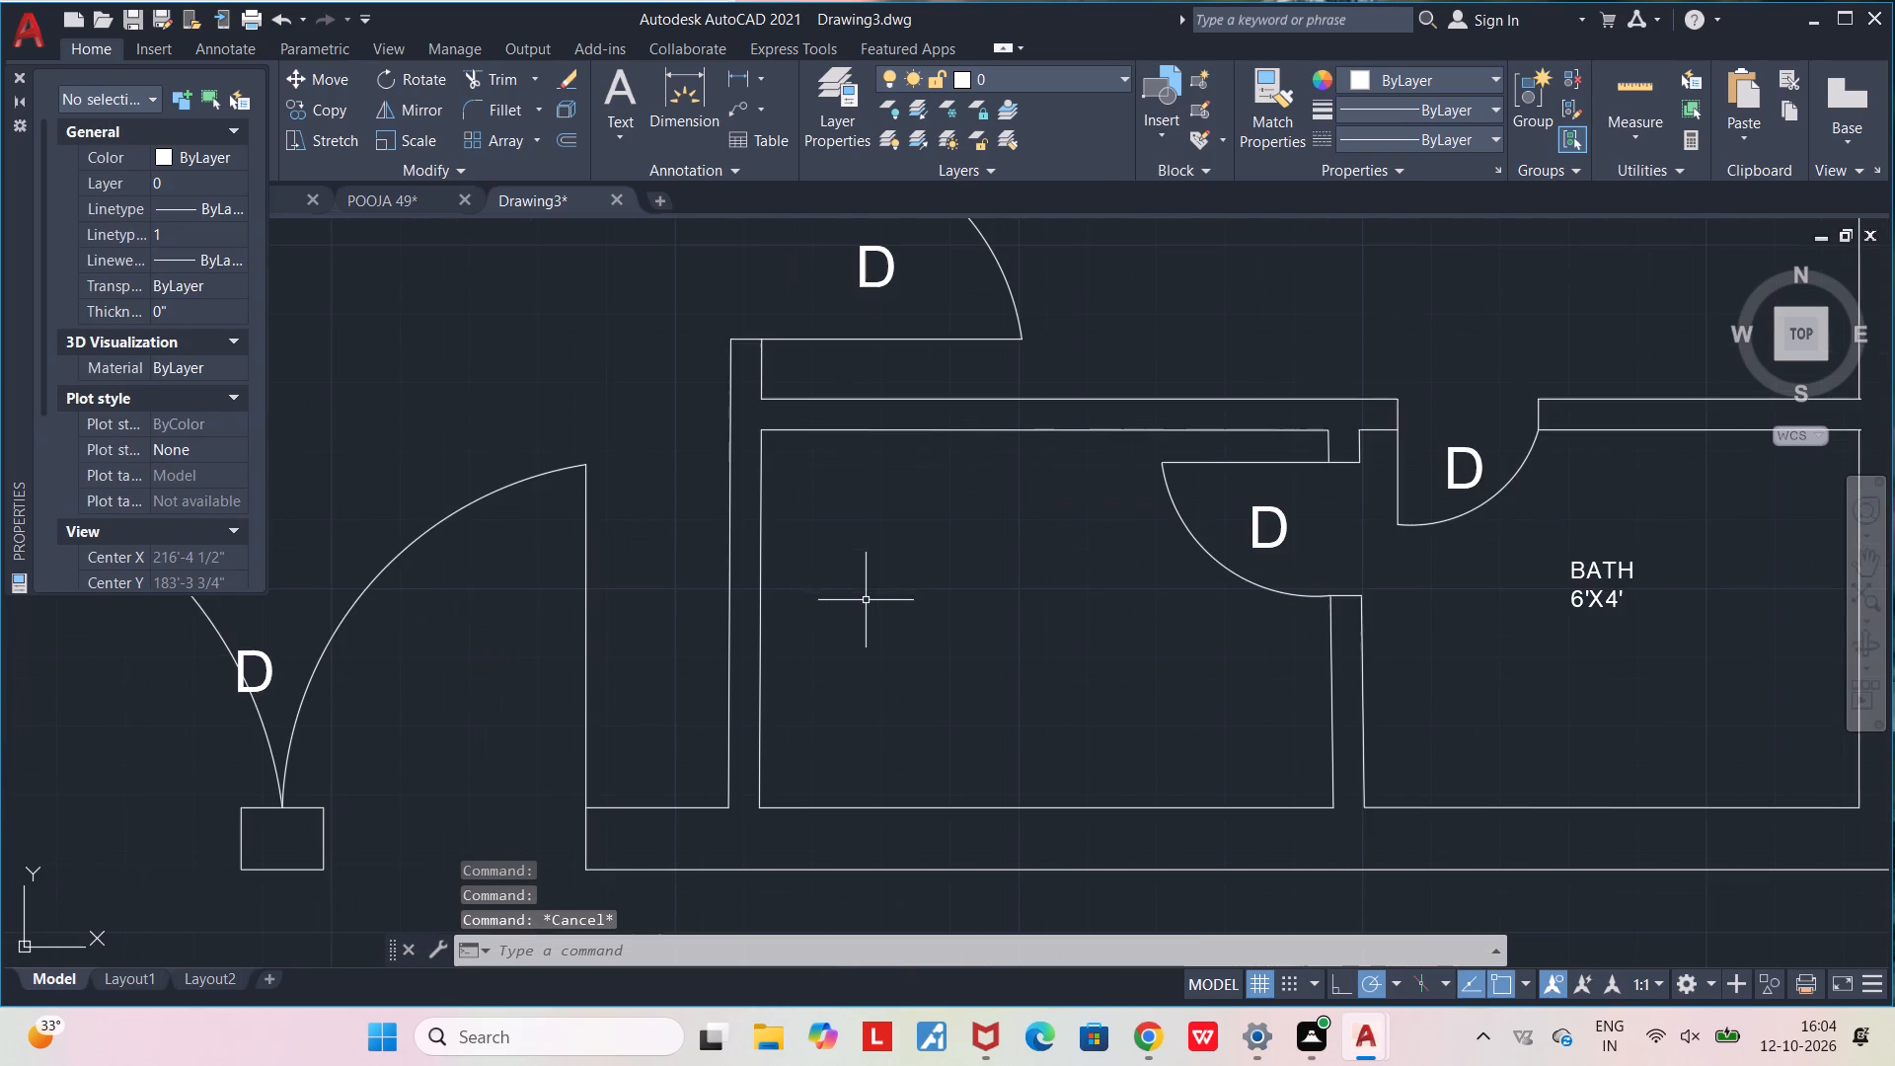
pyautogui.click(636, 87)
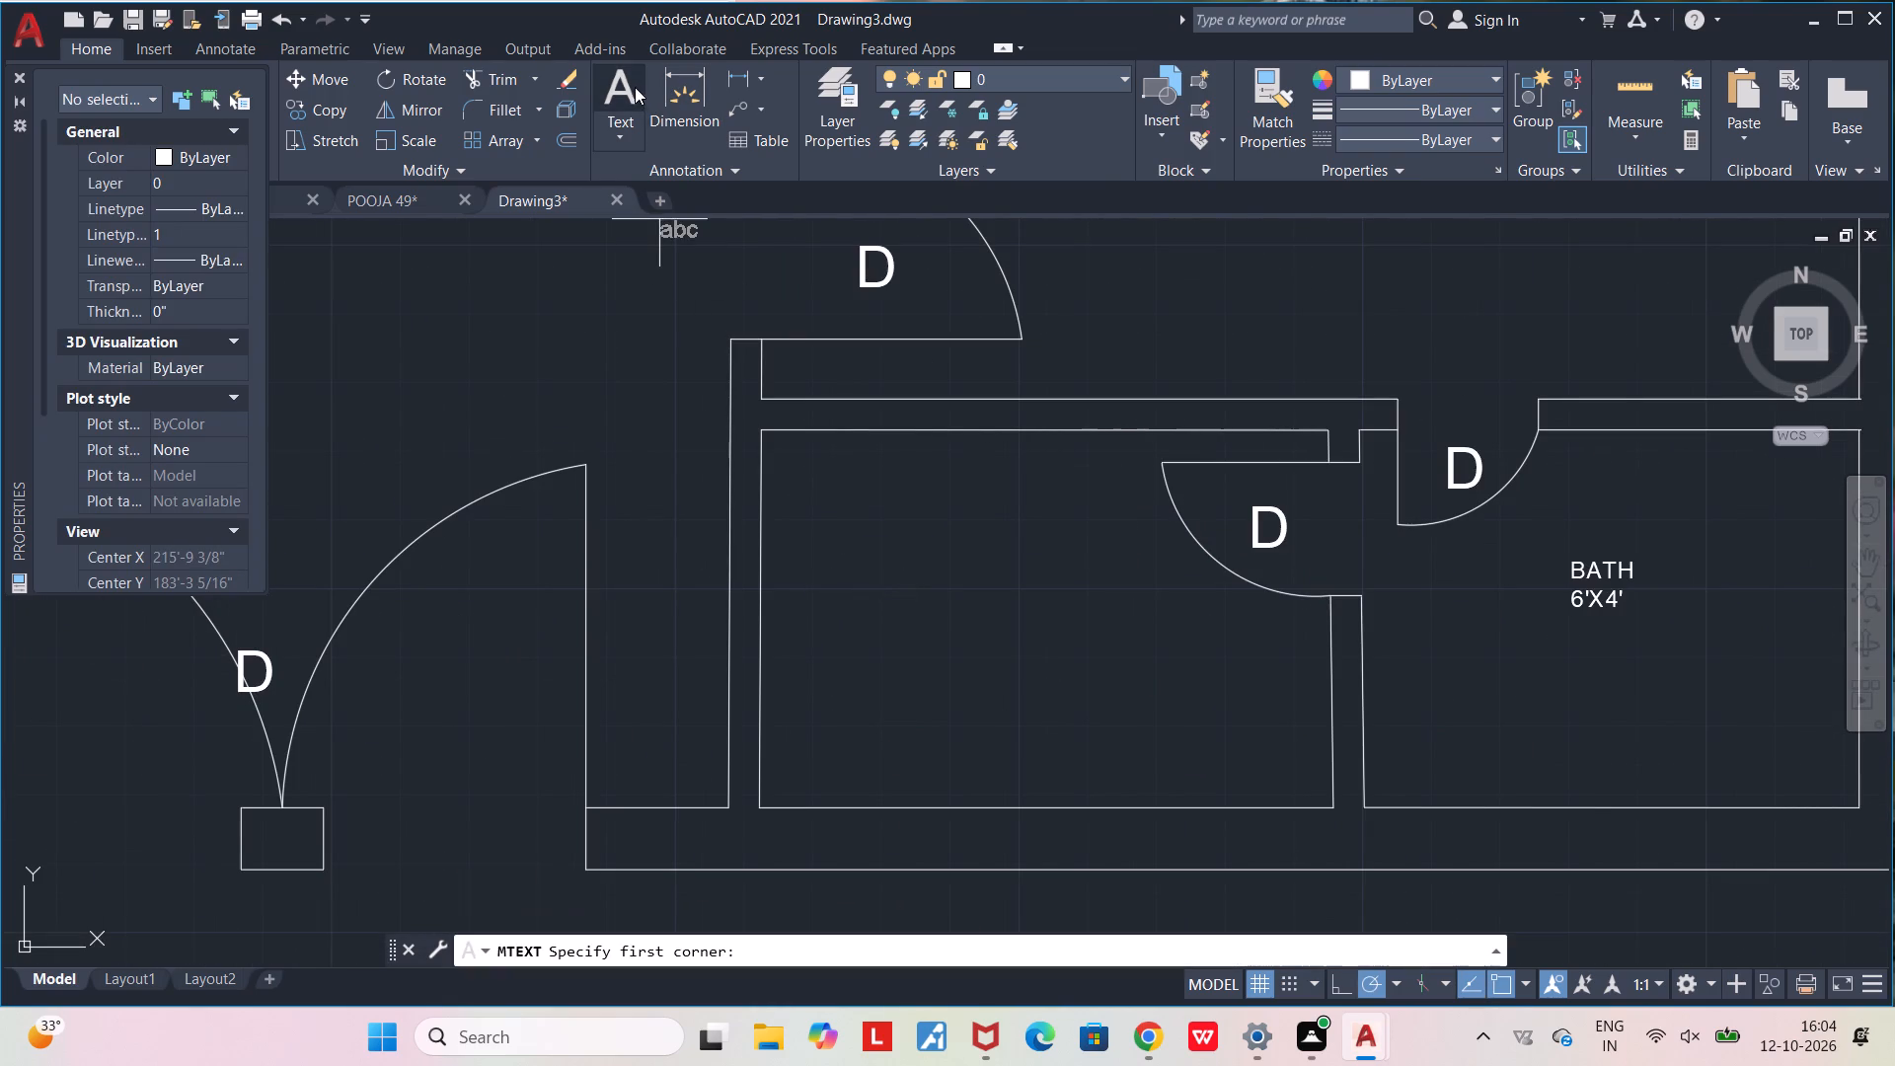
pyautogui.click(921, 586)
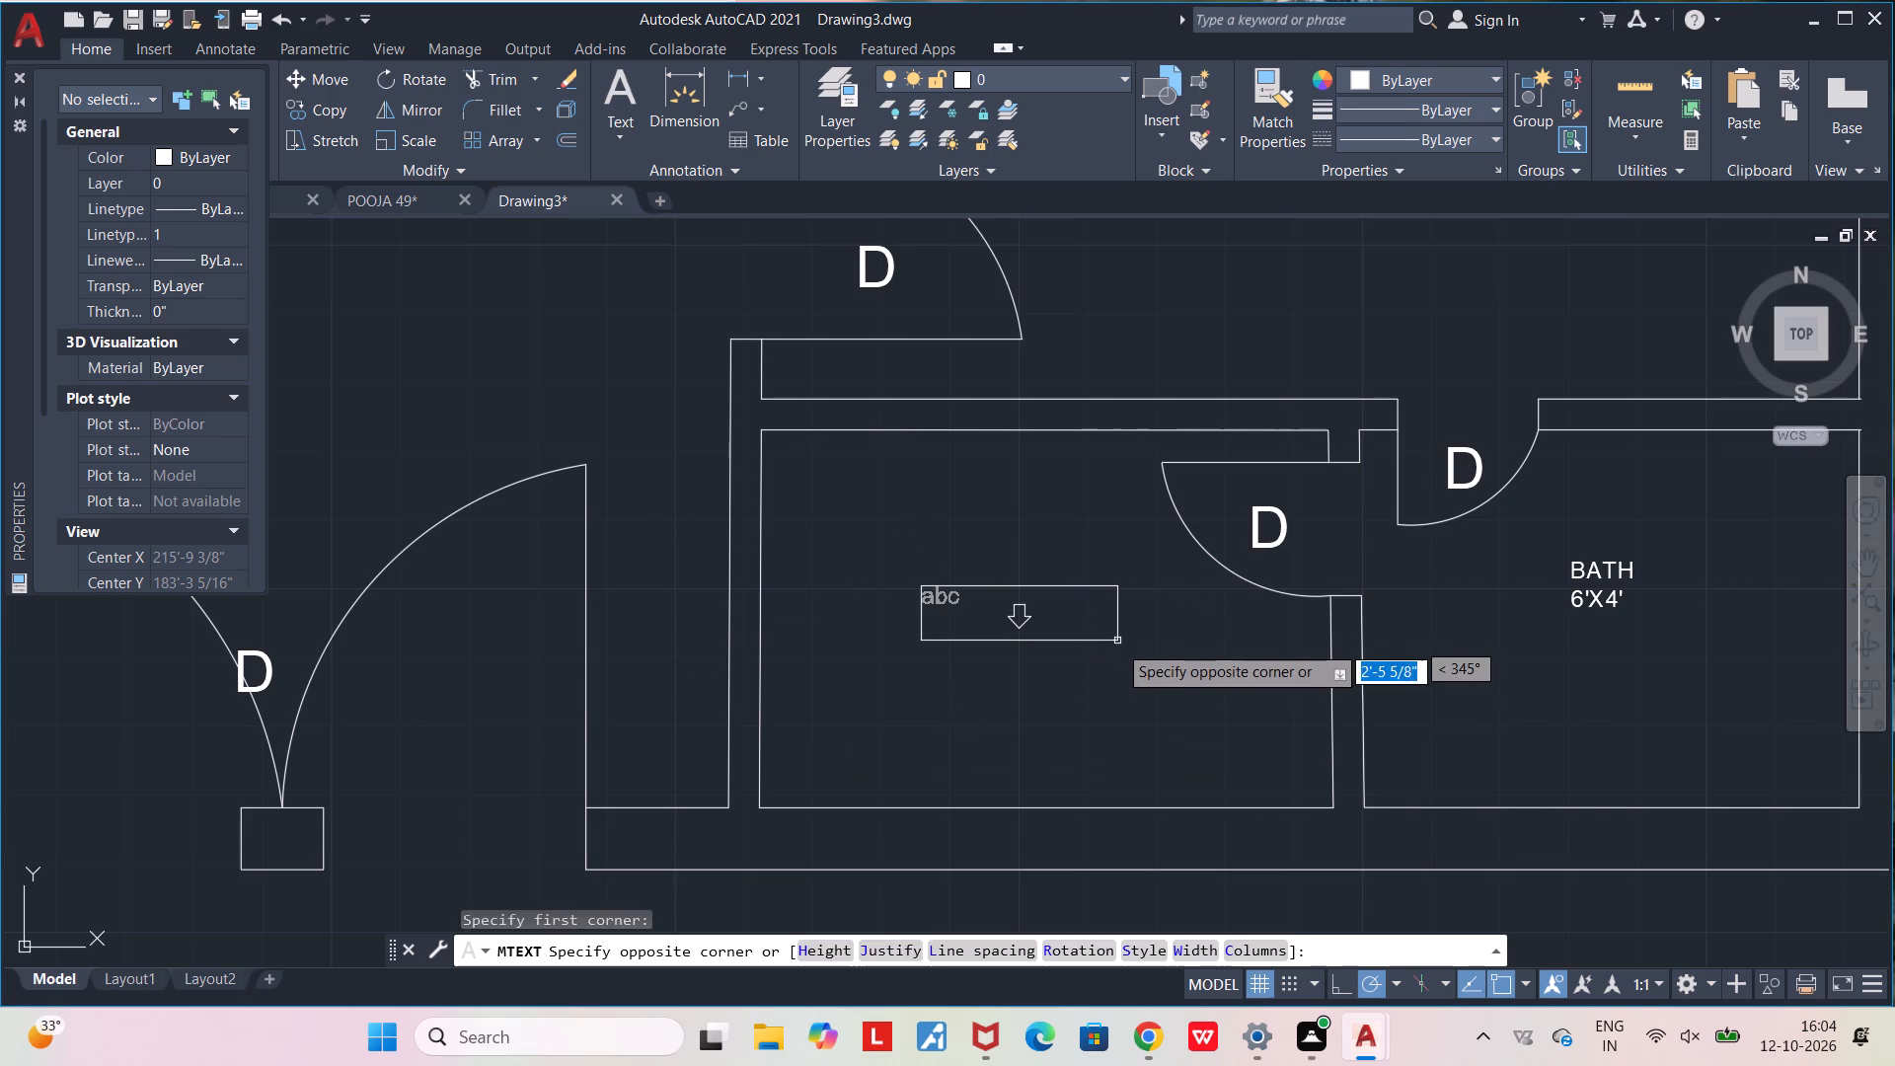
pyautogui.click(1117, 646)
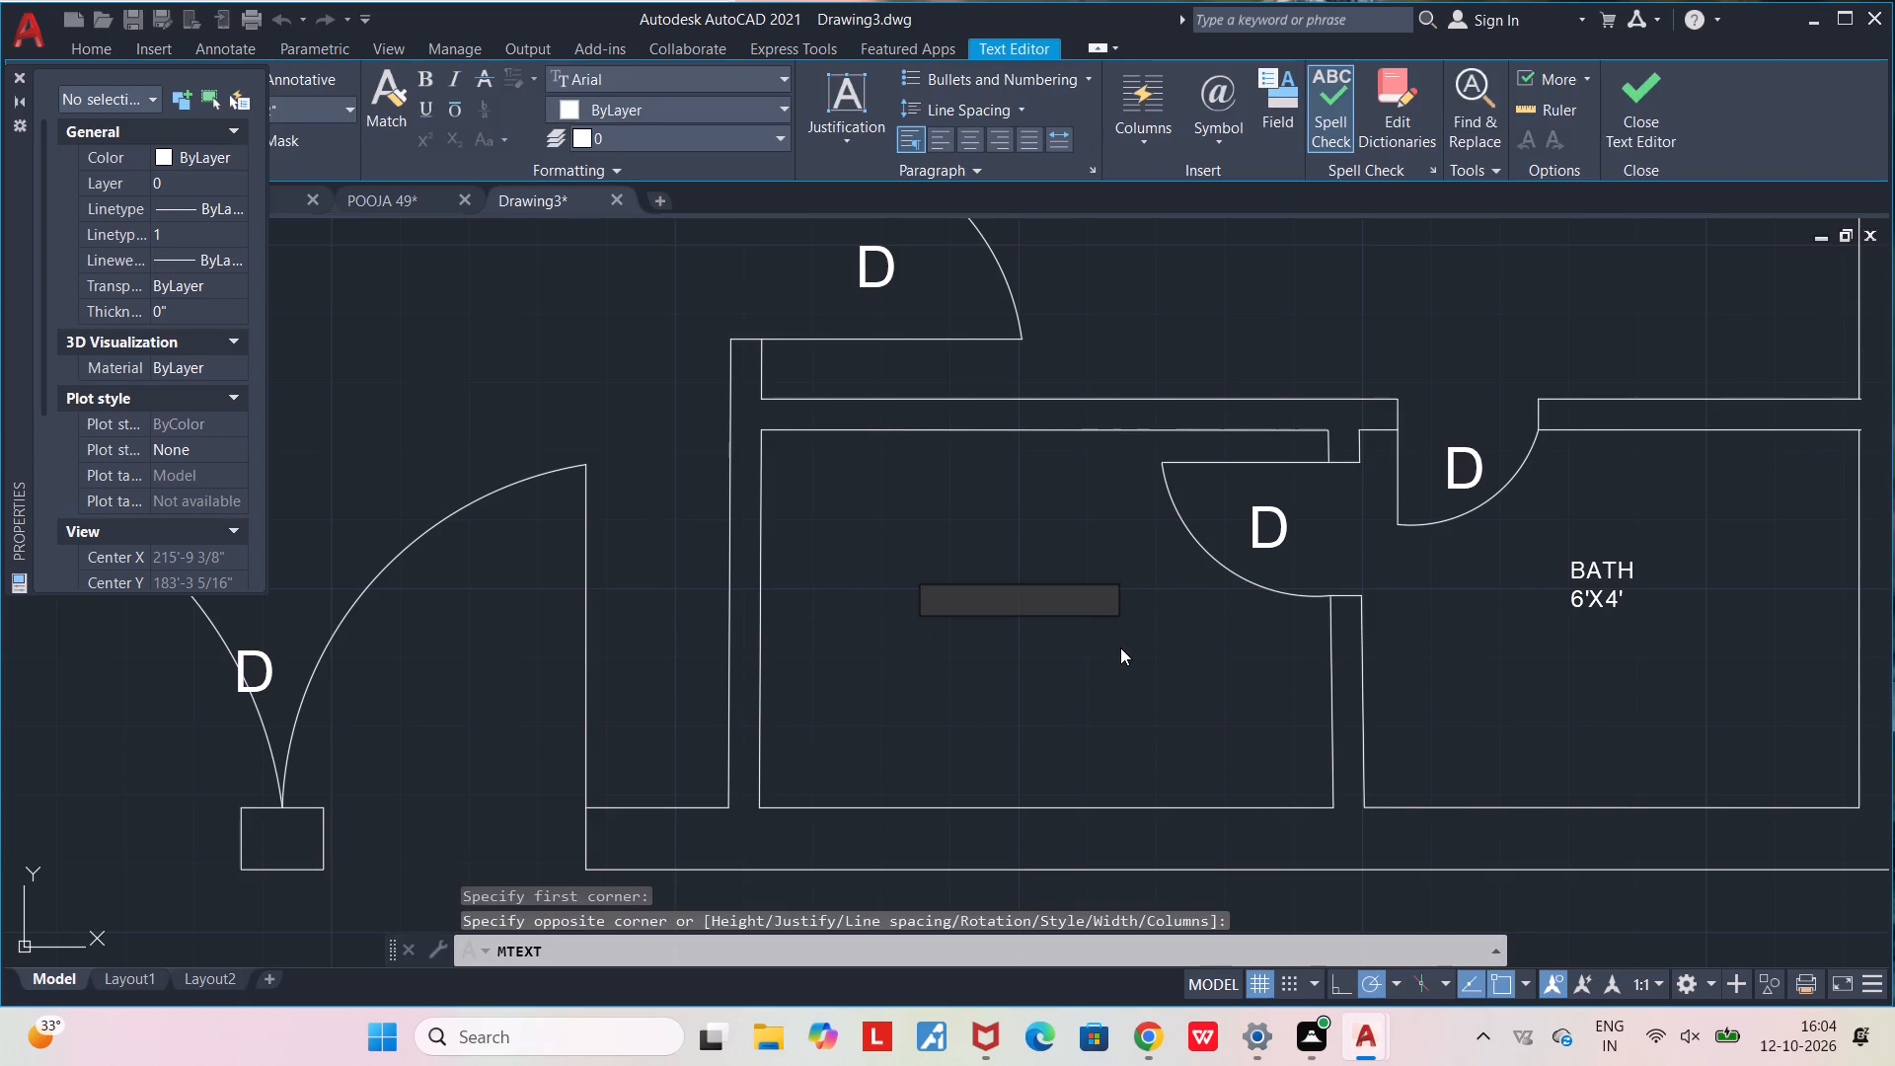
pyautogui.write('LAWN')
pyautogui.press('space')
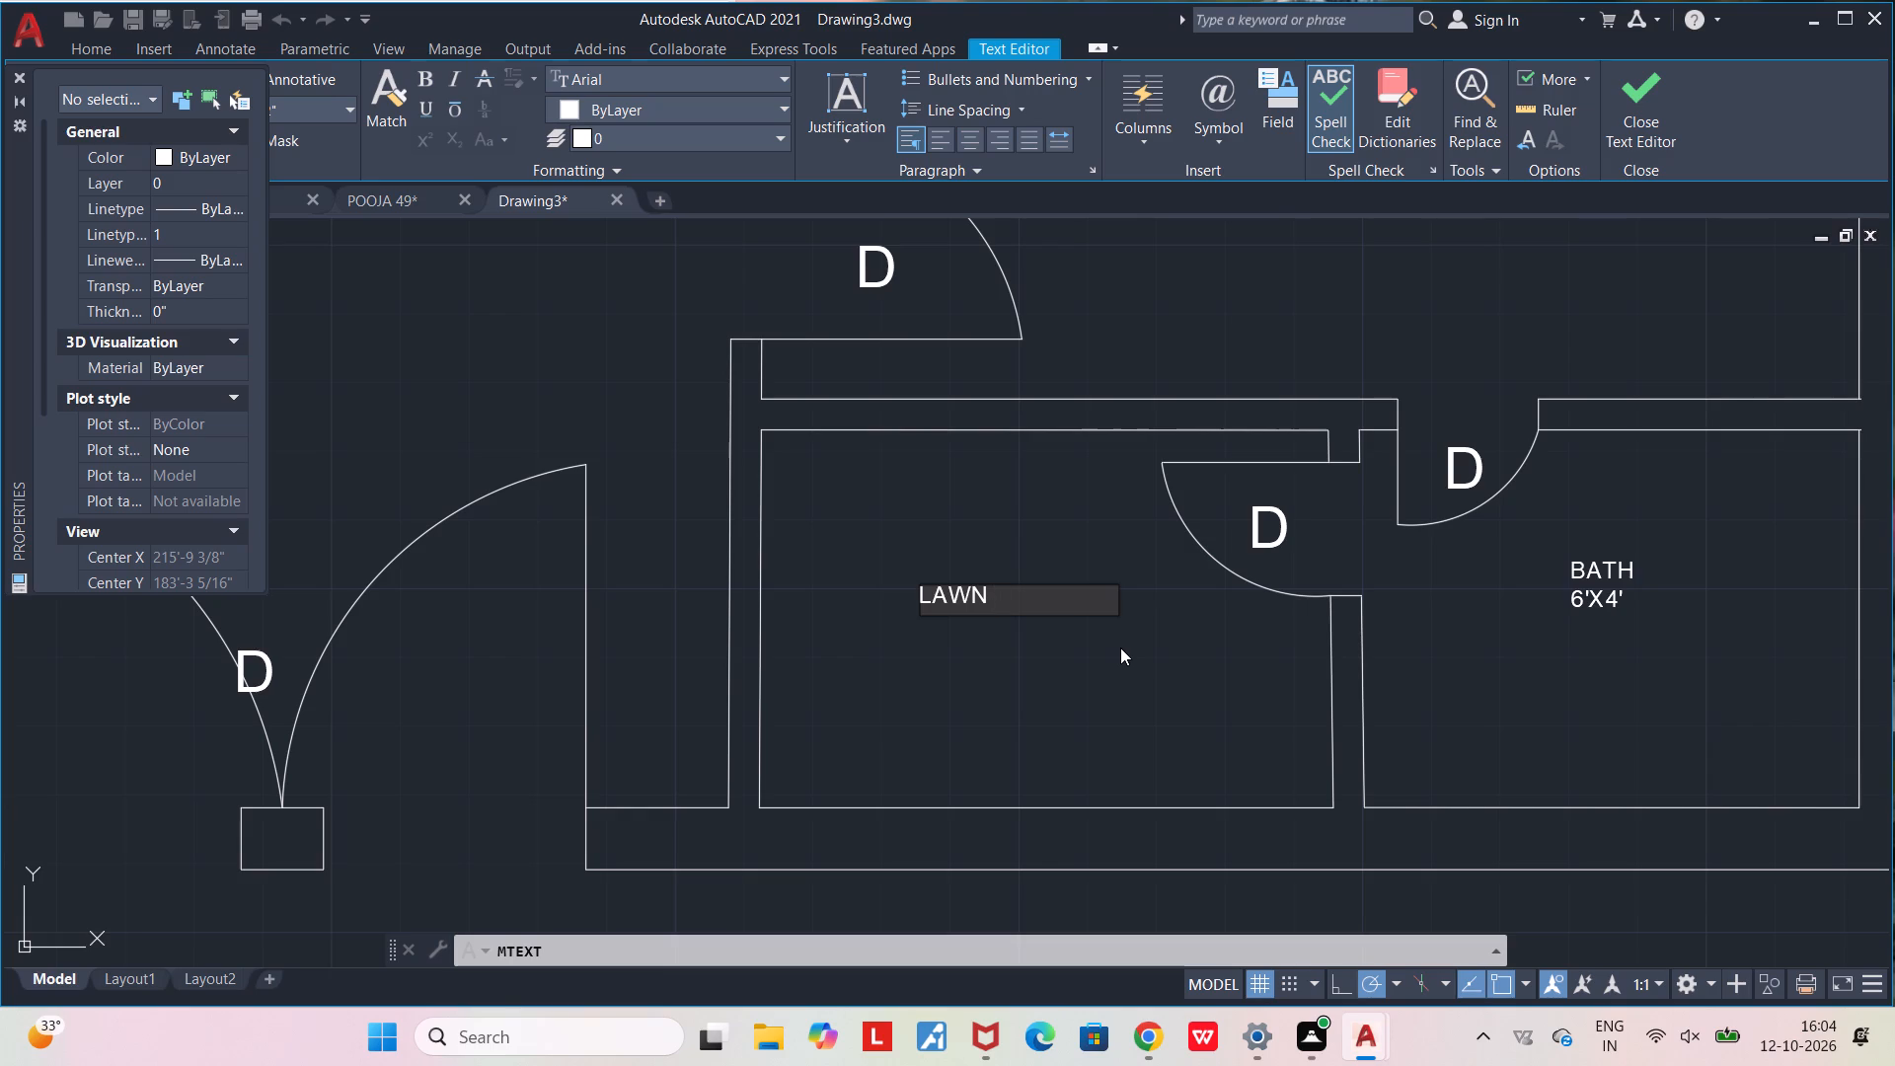
pyautogui.press('4')
pyautogui.press("'")
pyautogui.write('-0"')
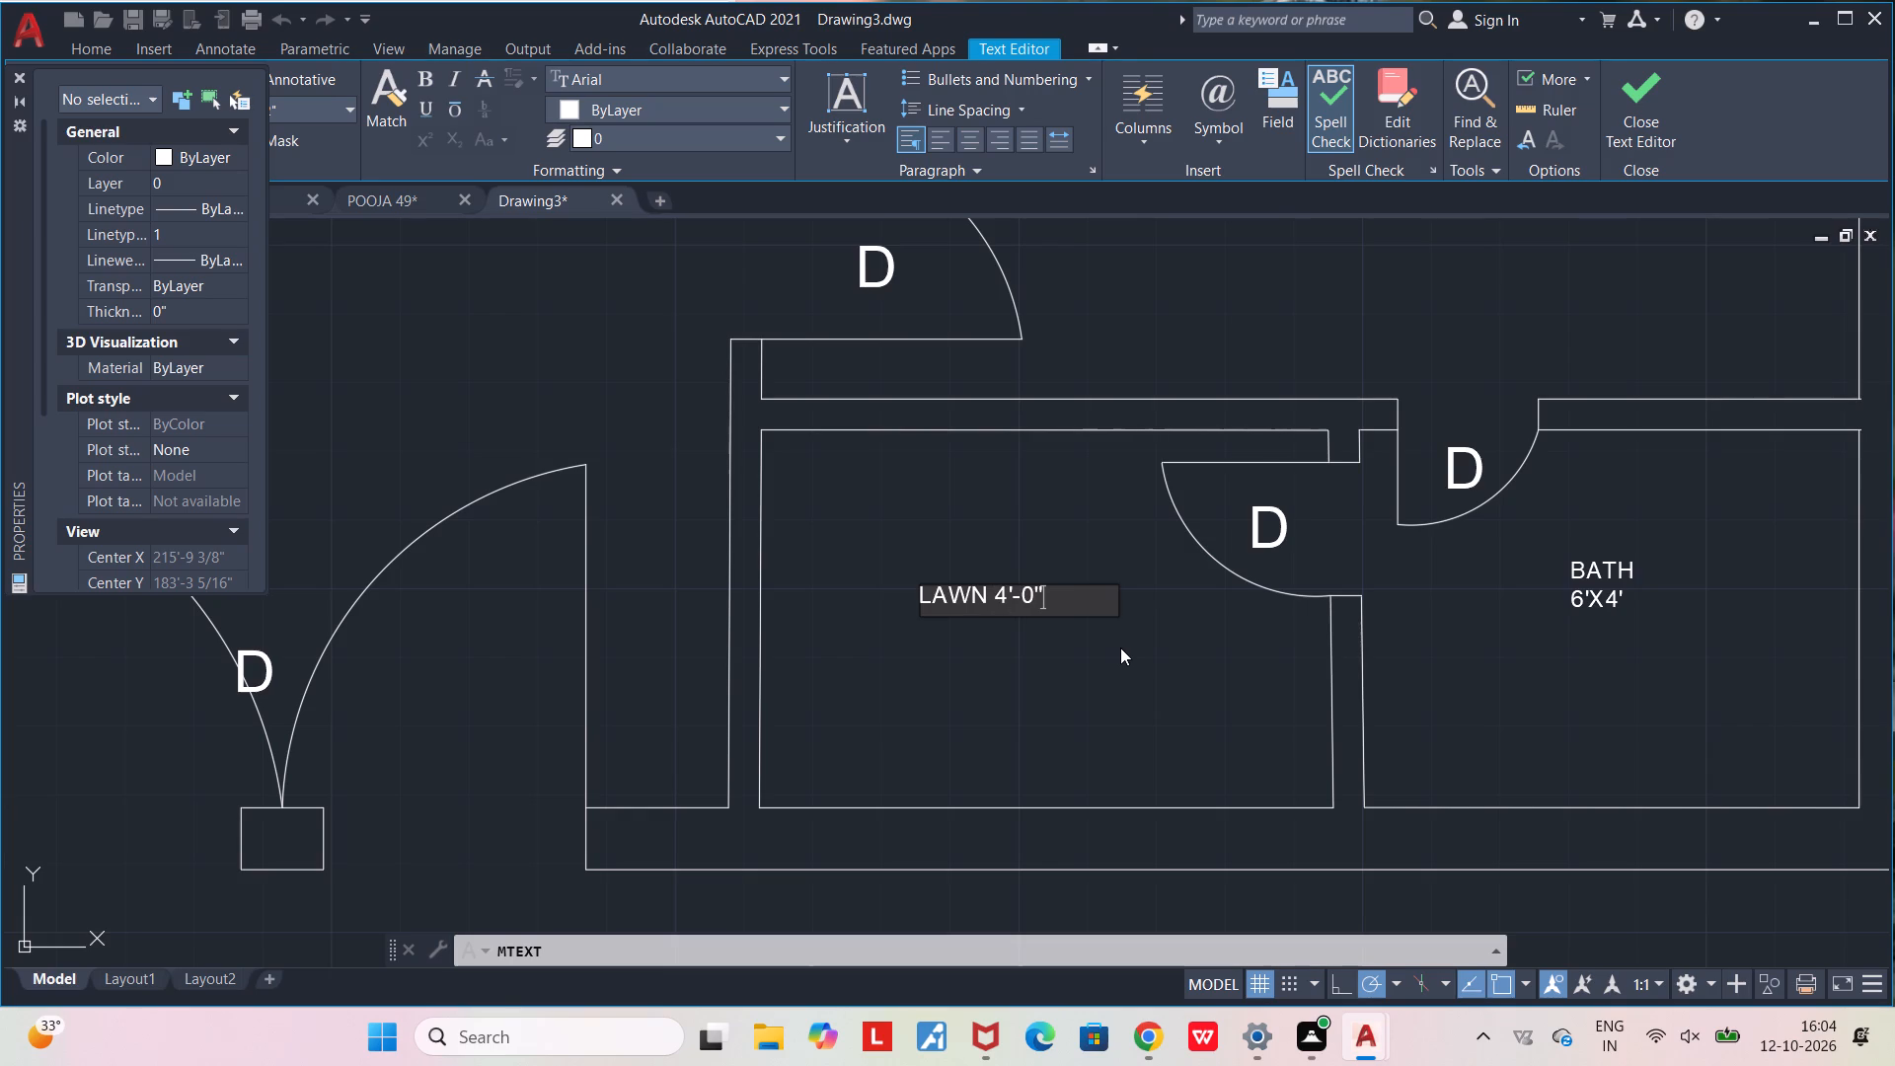
pyautogui.press('space')
pyautogui.write('WIDE')
pyautogui.click(1120, 647)
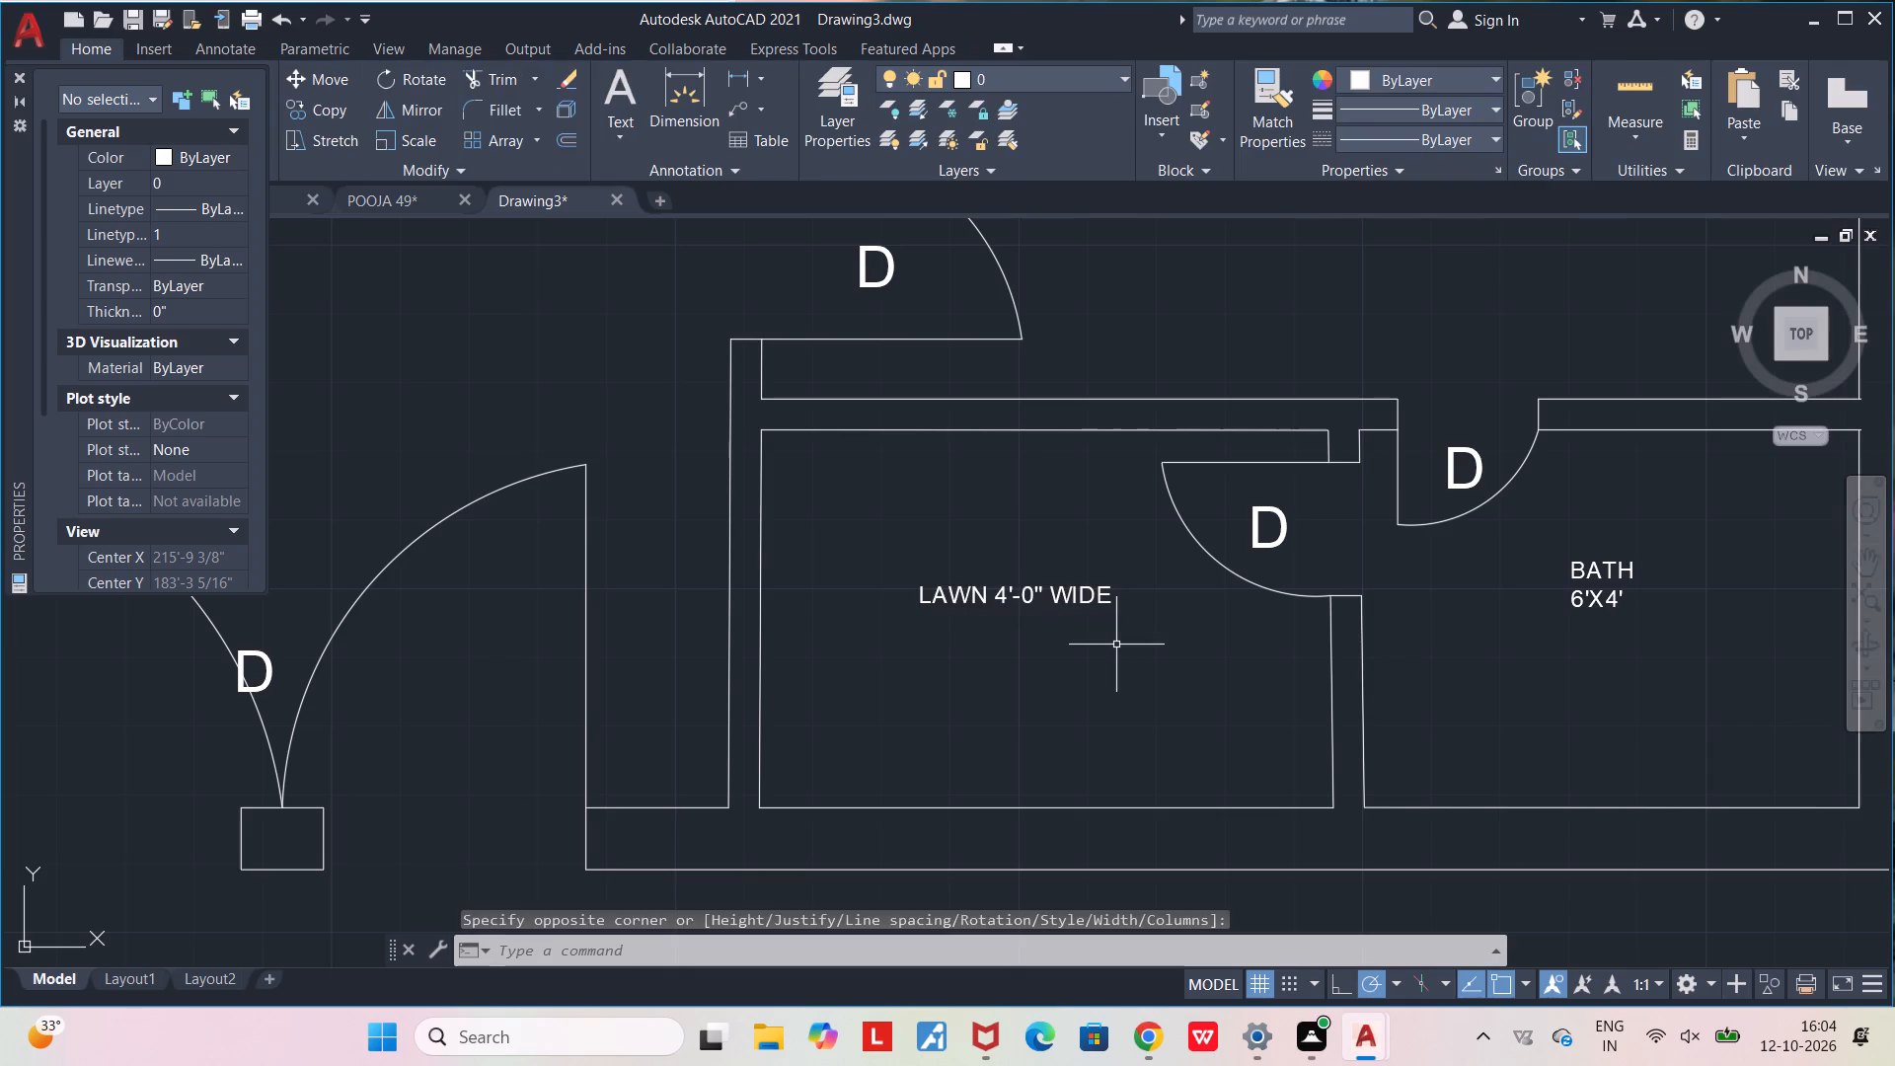
# Add a multiline text label reading DRAWING with 13'-0"X11'-3" below it in the room north of the lawn and bath.
pyautogui.scroll(-2, 1114, 644)
pyautogui.moveTo(1165, 419); pyautogui.dragTo(1021, 650, button='middle')
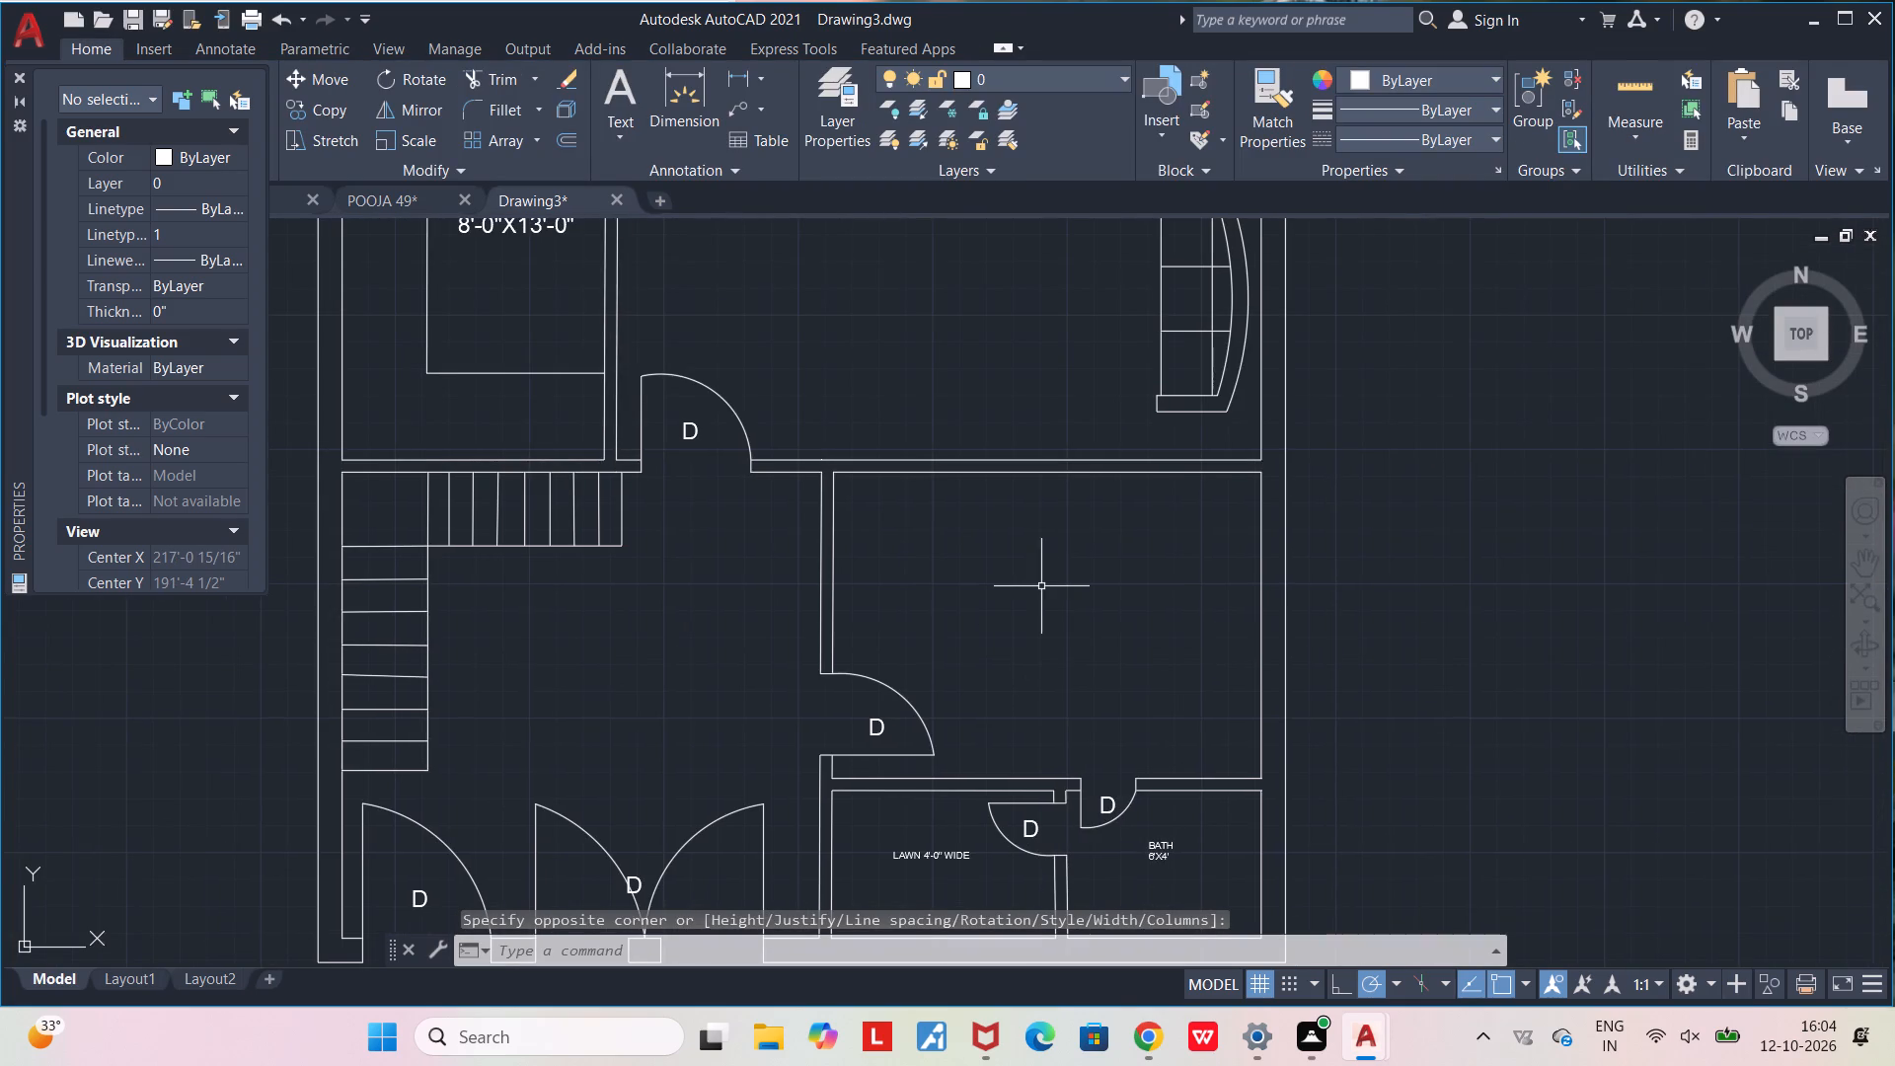
pyautogui.click(619, 64)
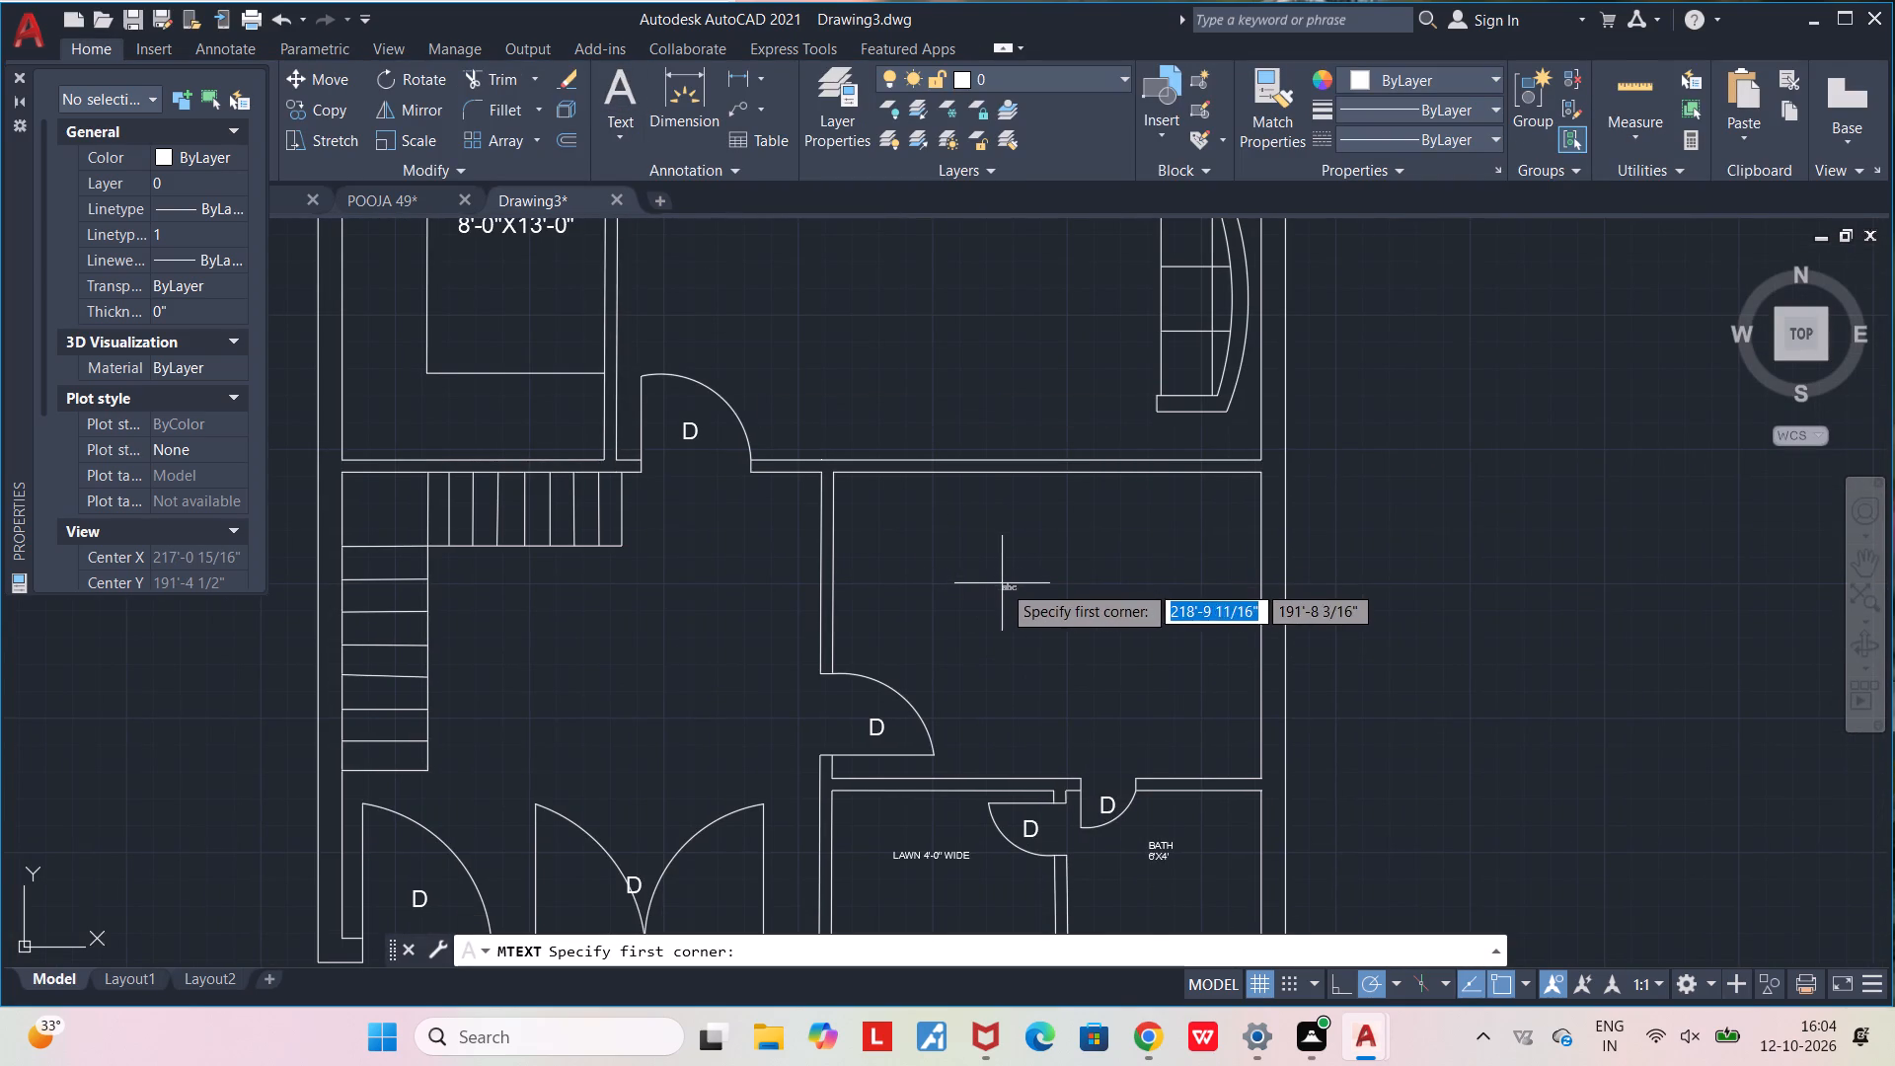
pyautogui.click(1001, 583)
pyautogui.click(1162, 659)
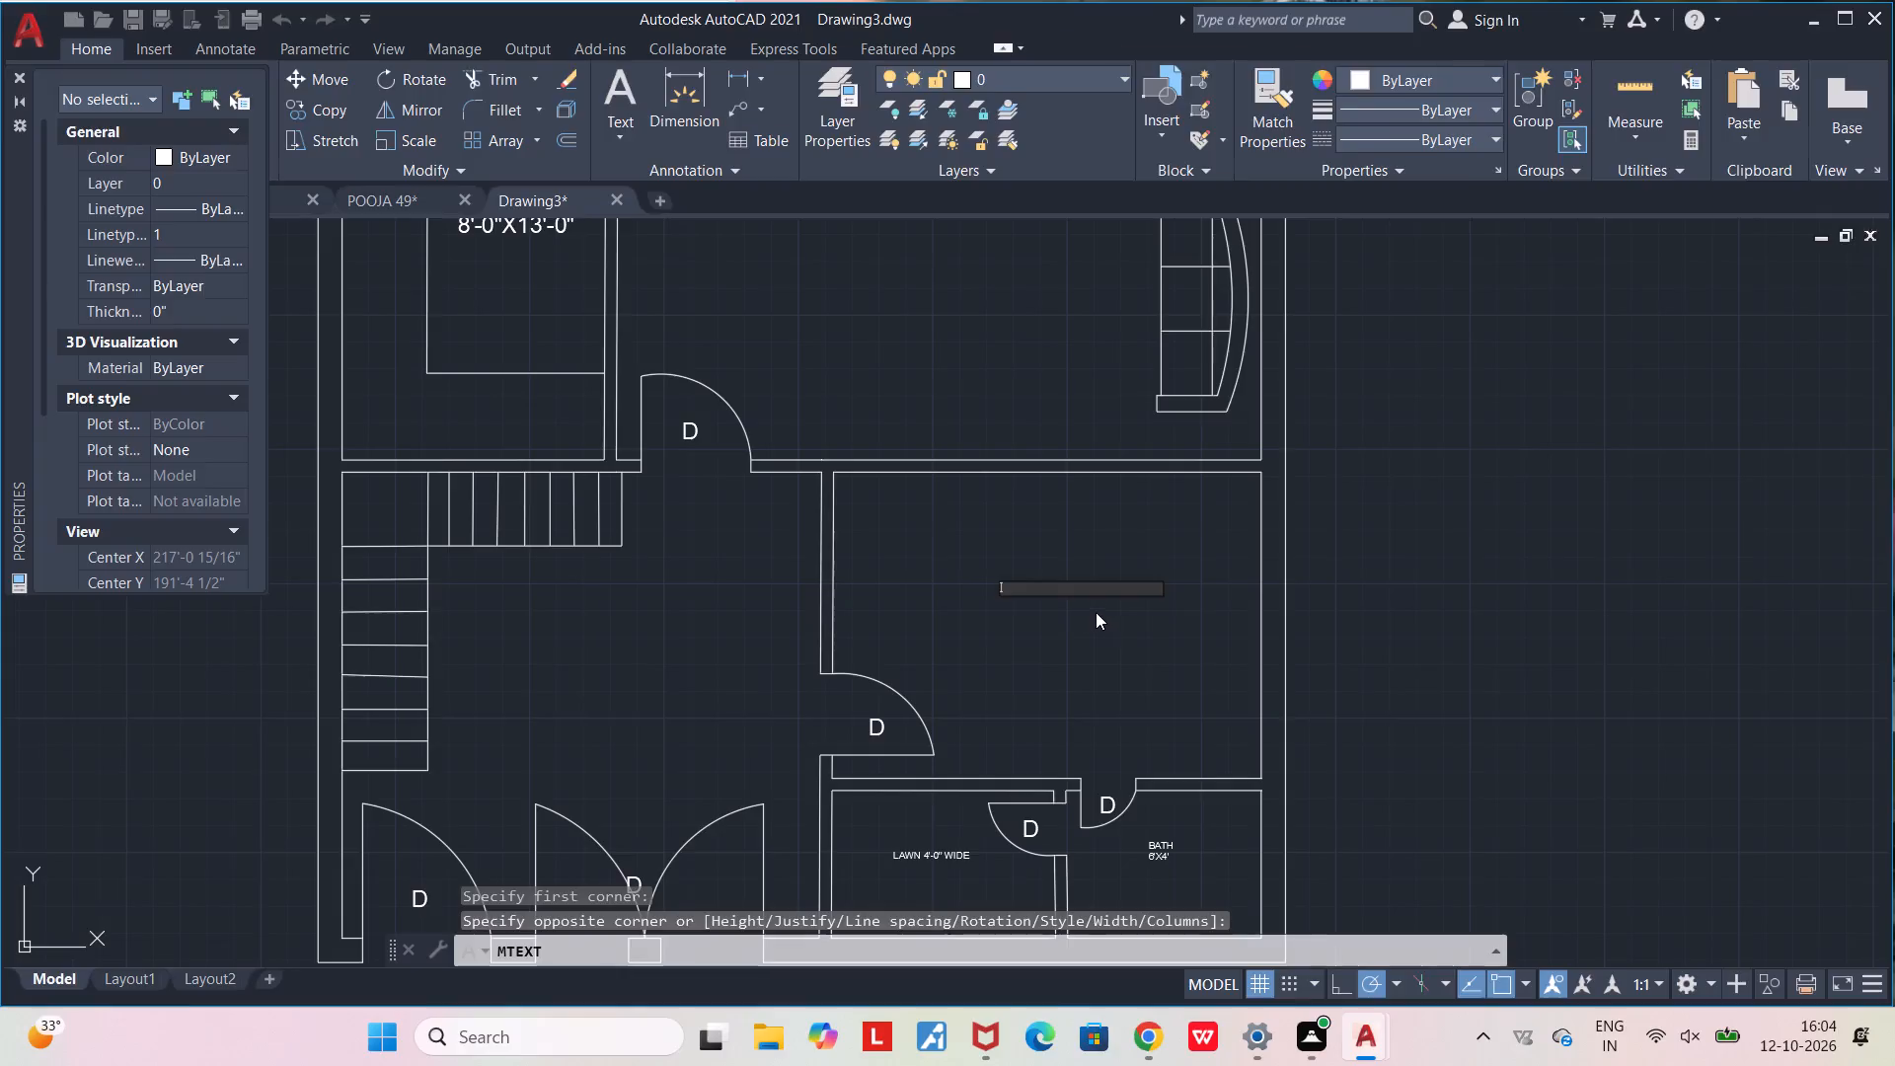
pyautogui.write('DRAW')
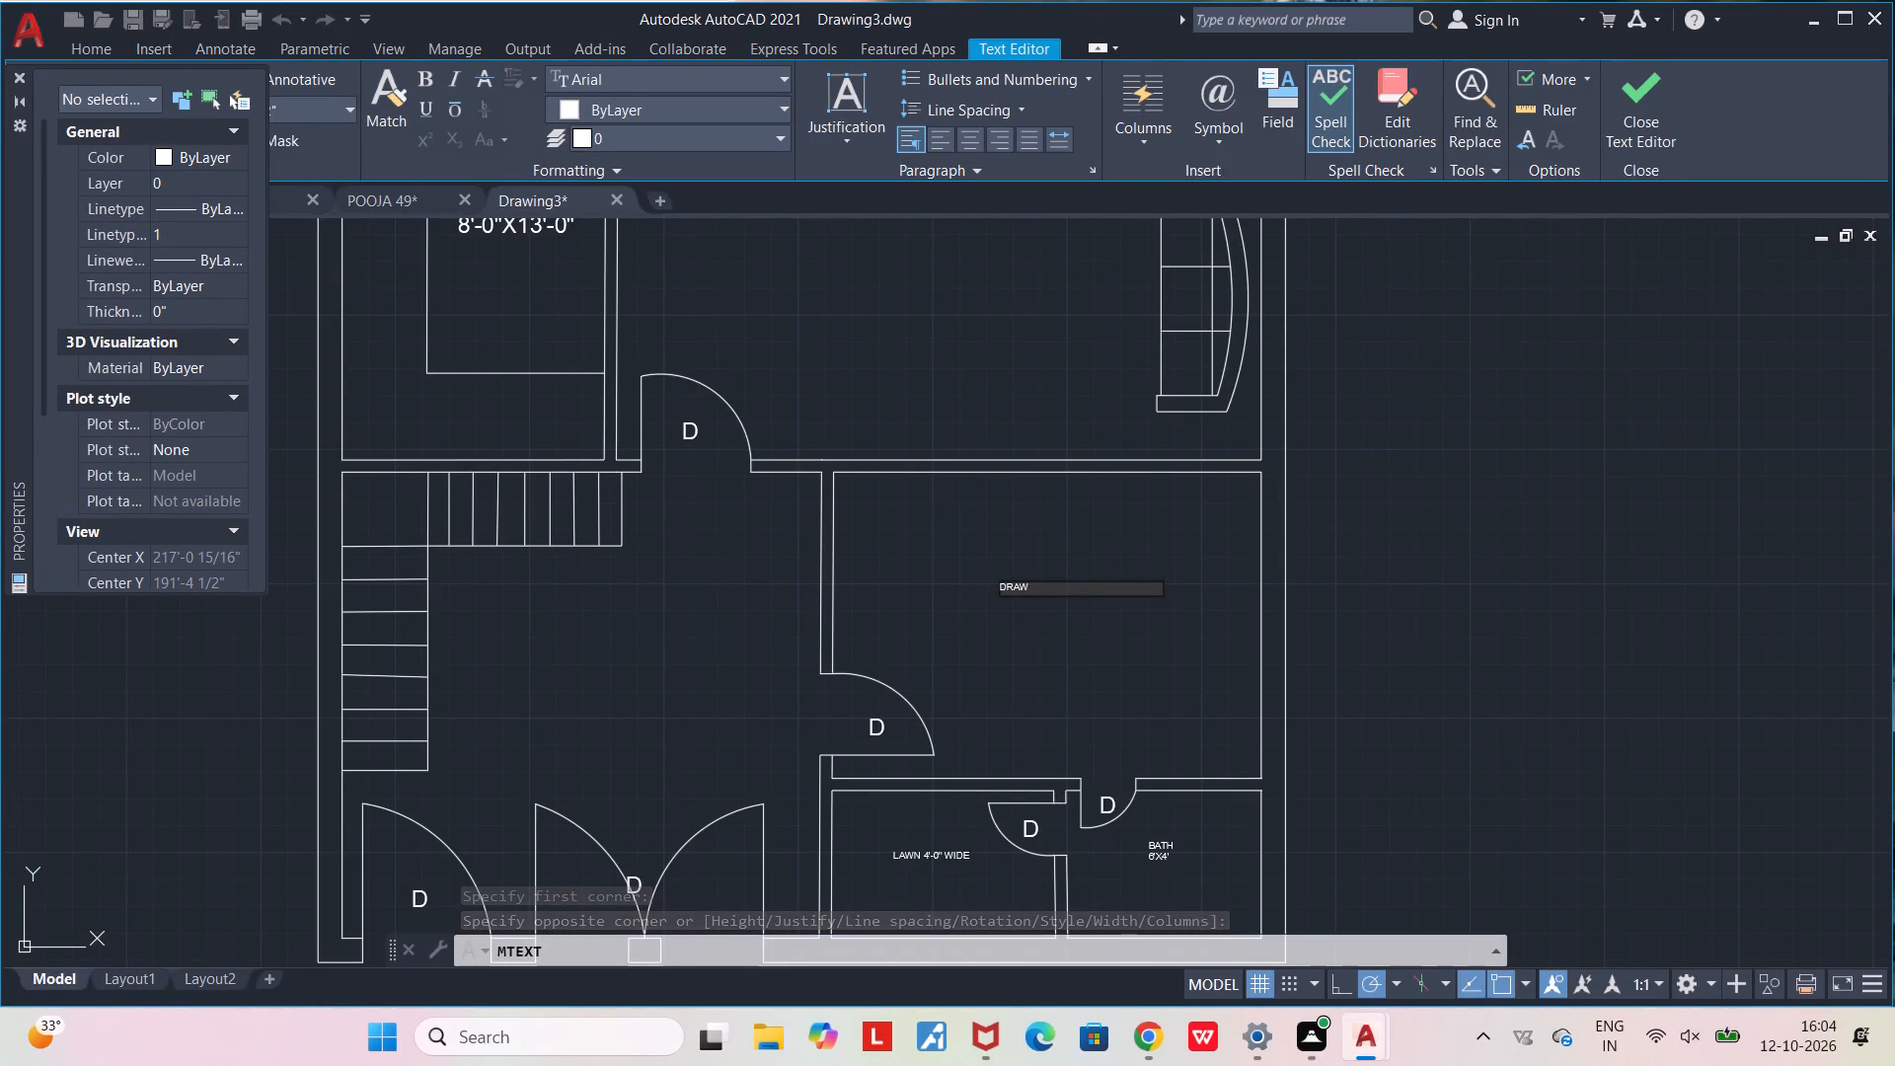
pyautogui.write('ING')
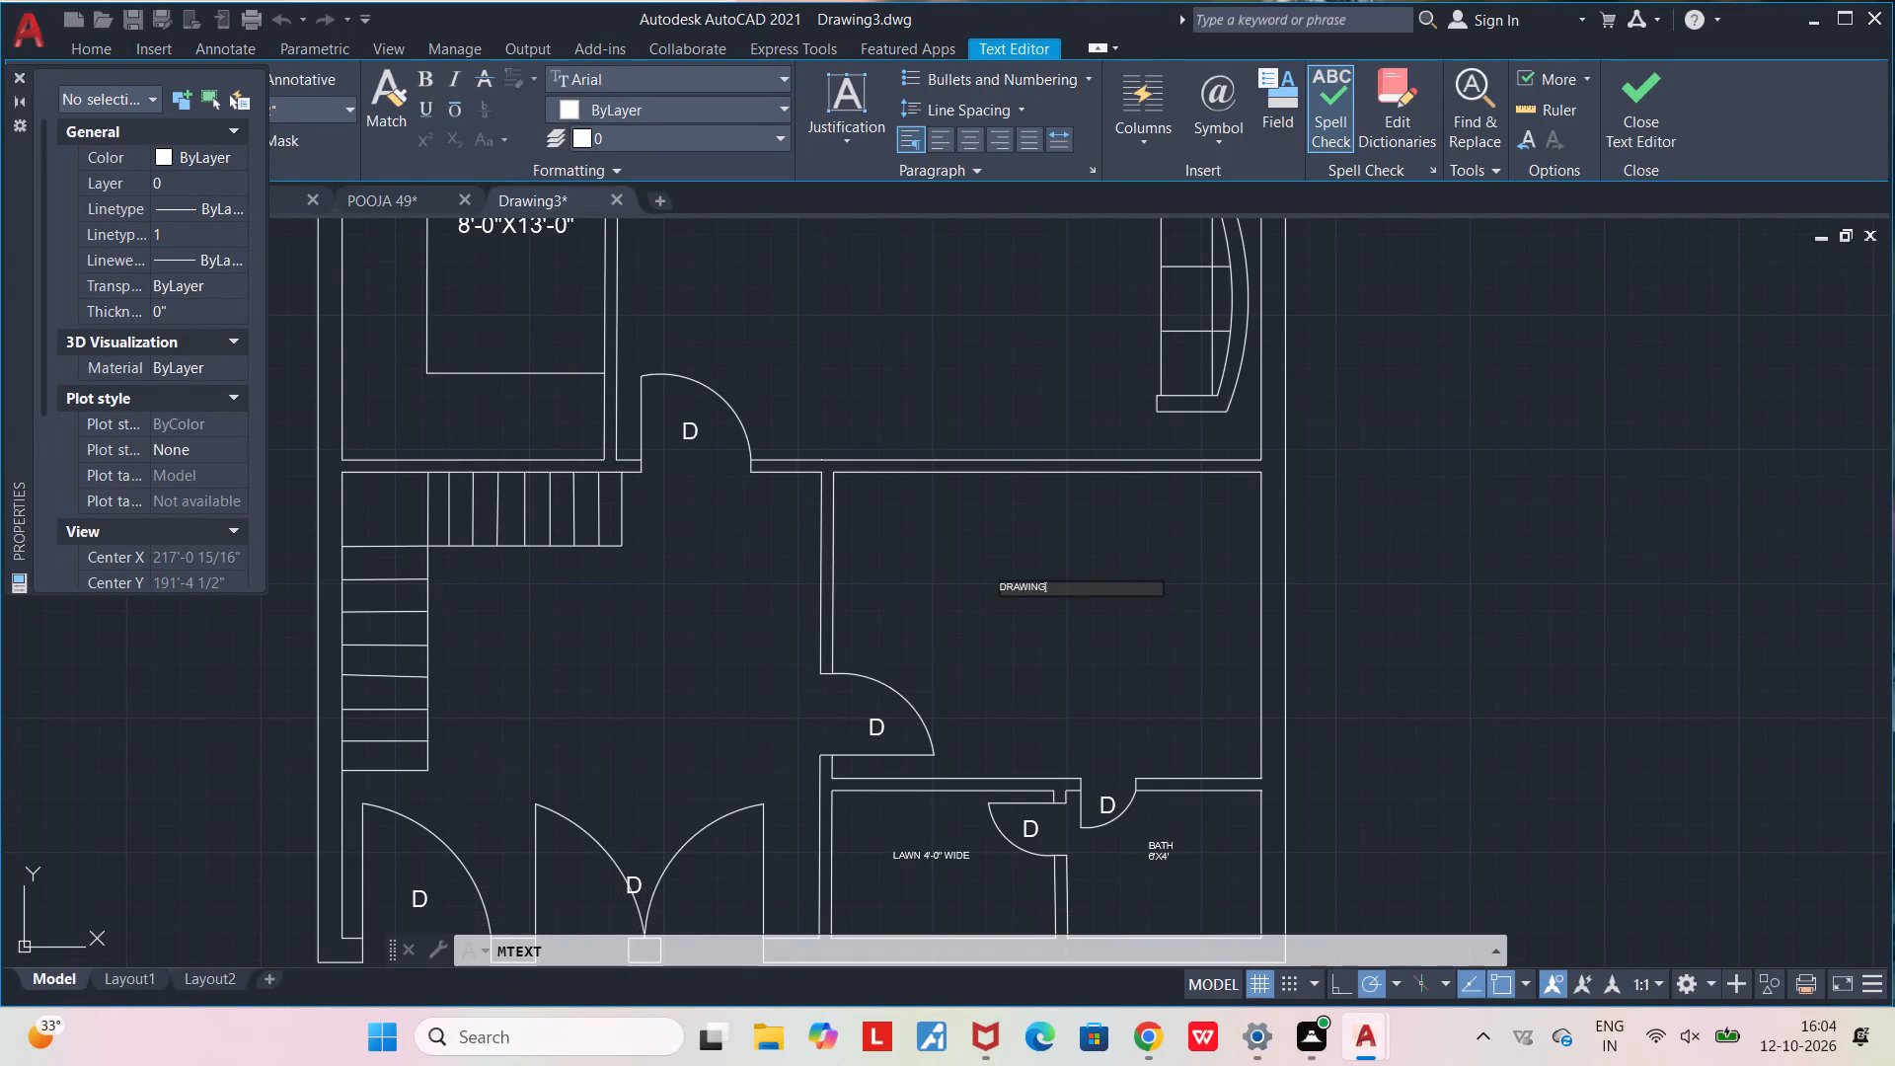
pyautogui.press('space')
pyautogui.press('Return')
pyautogui.write("13'")
pyautogui.press('-')
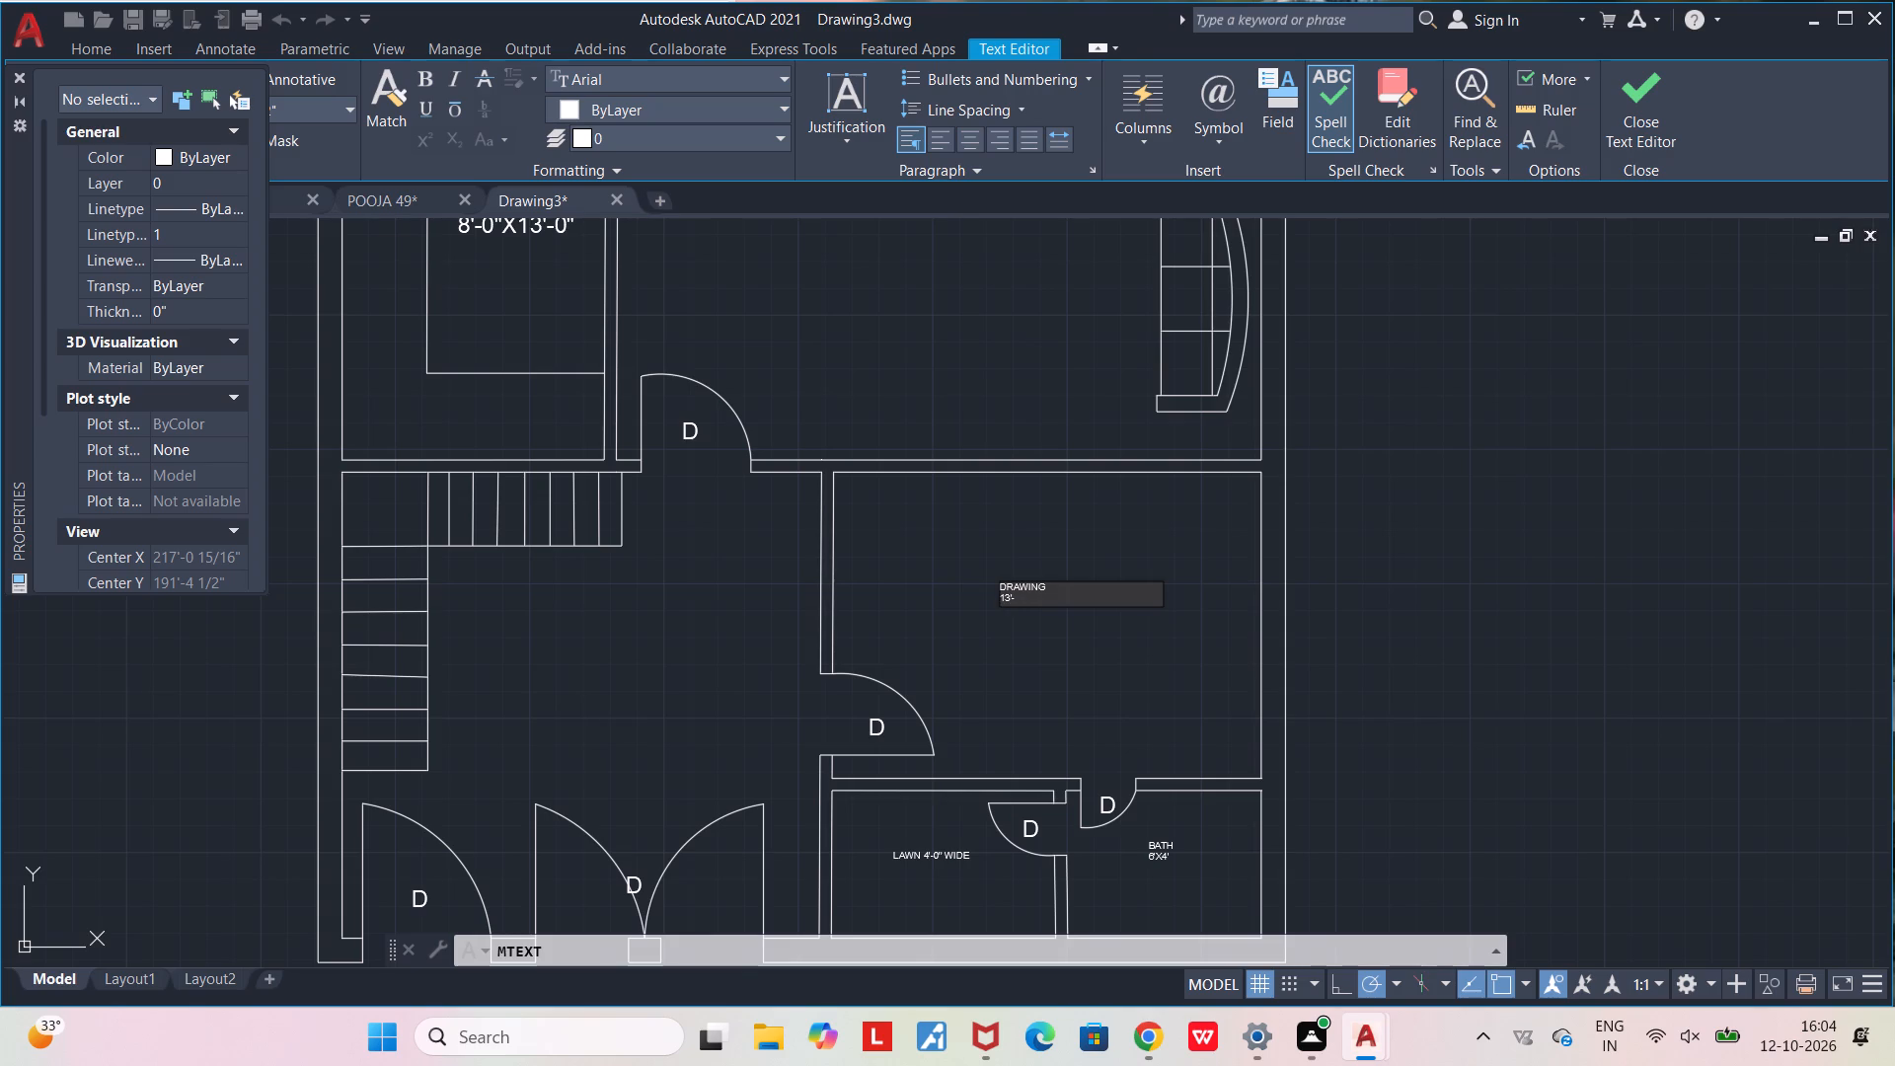
pyautogui.write('0"')
pyautogui.press('x')
pyautogui.write('11')
pyautogui.write("'-")
pyautogui.write('3"')
pyautogui.click(1082, 657)
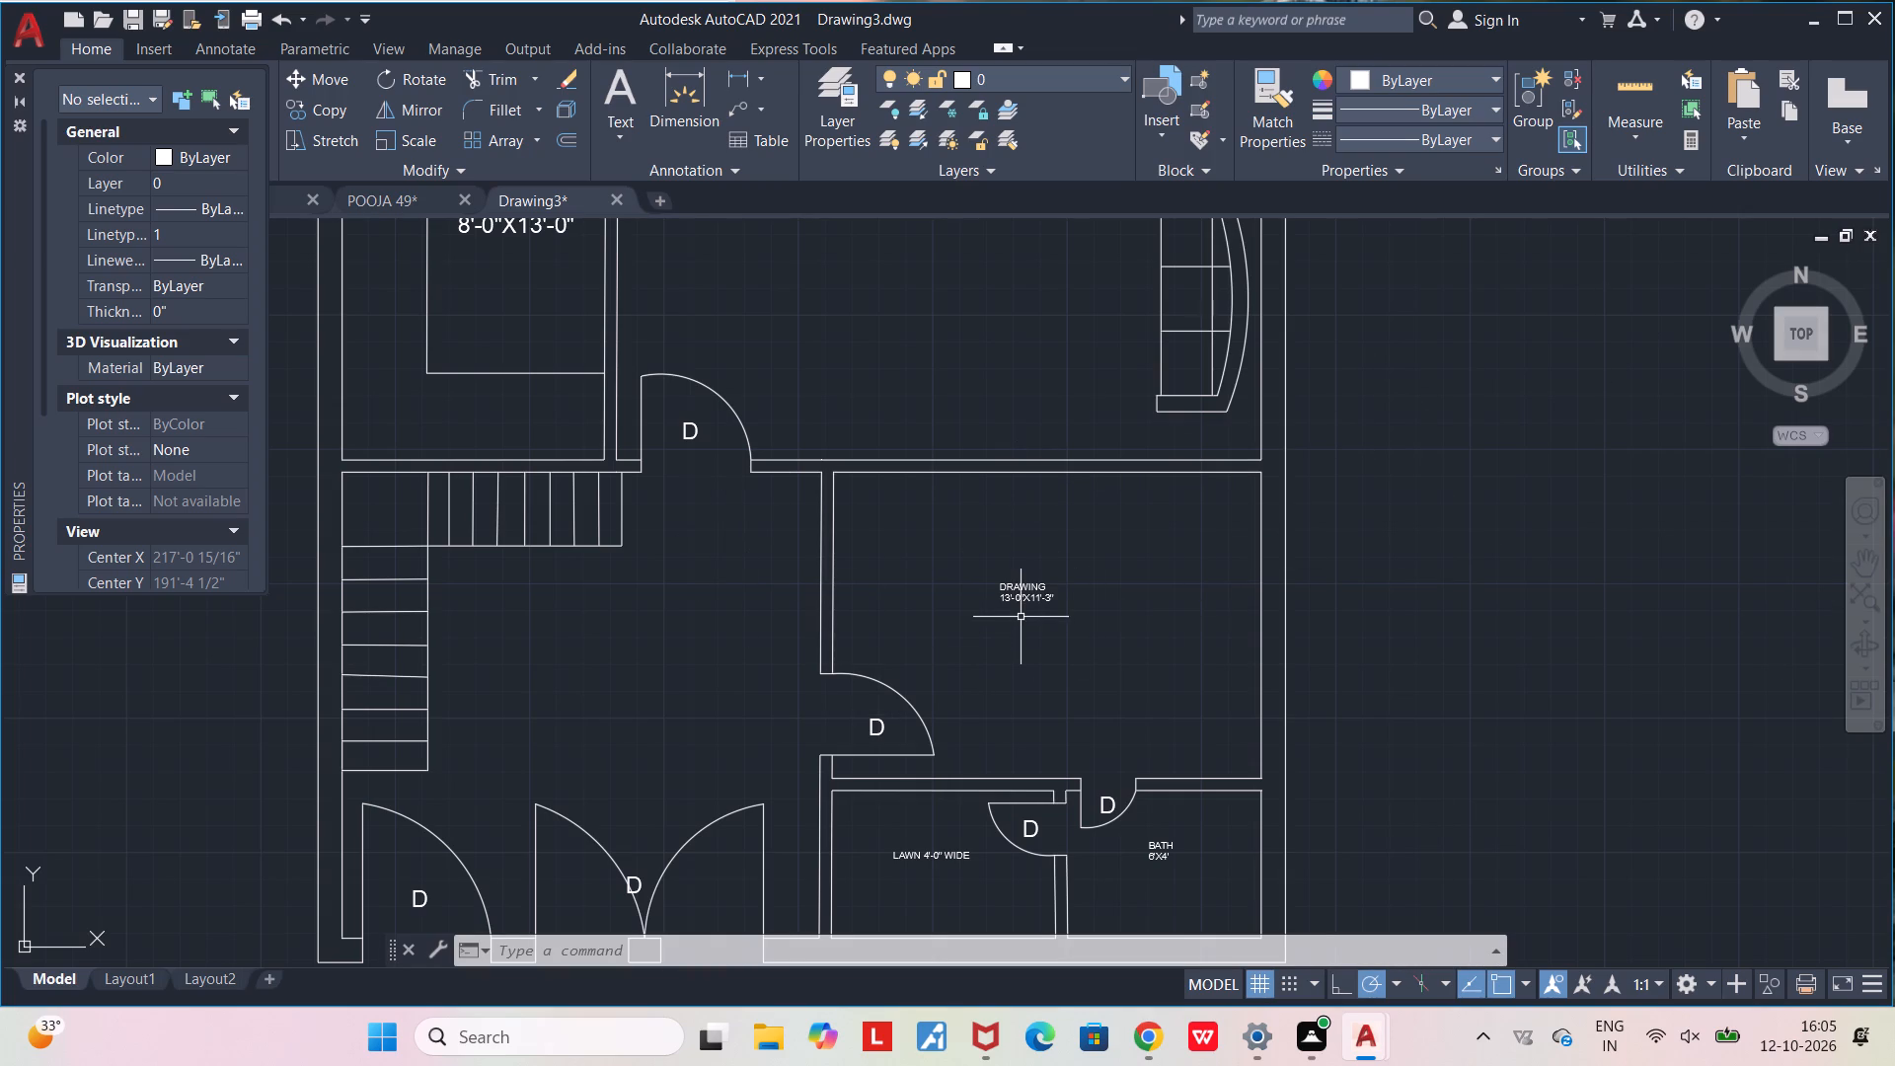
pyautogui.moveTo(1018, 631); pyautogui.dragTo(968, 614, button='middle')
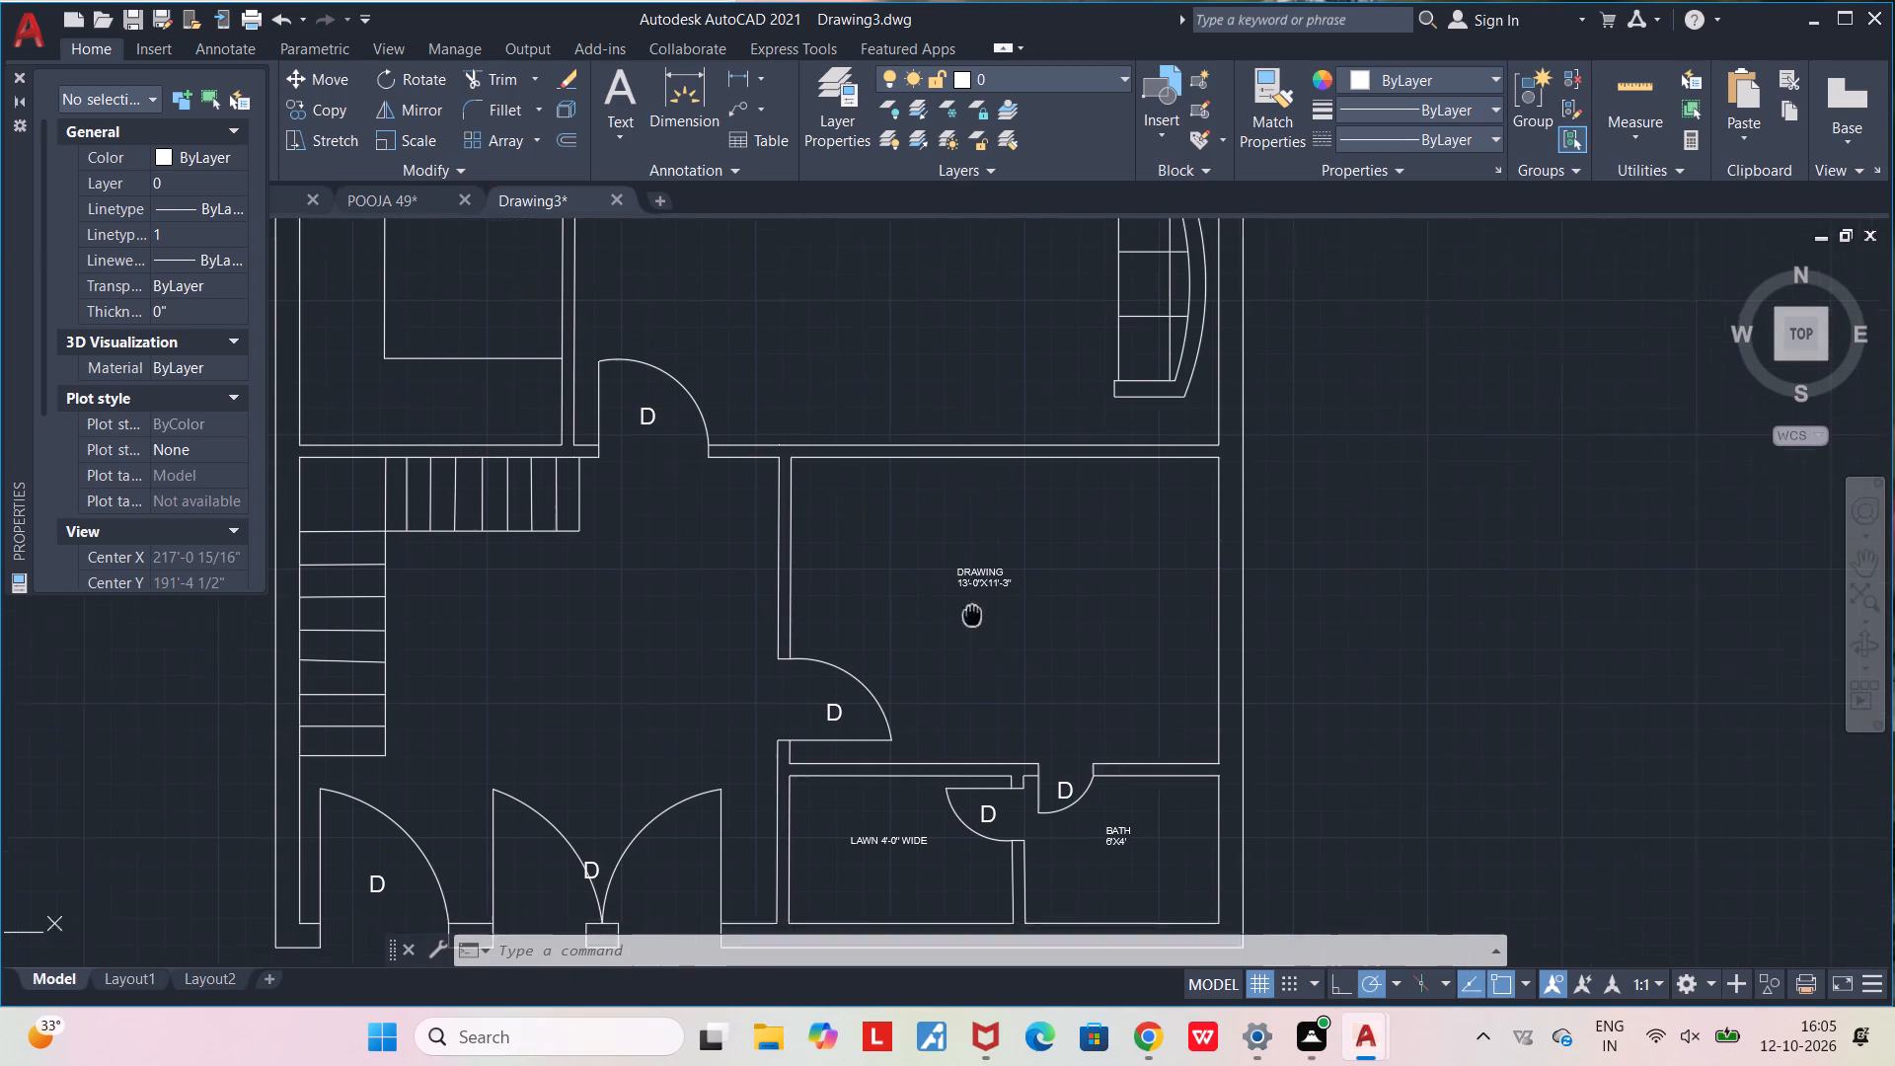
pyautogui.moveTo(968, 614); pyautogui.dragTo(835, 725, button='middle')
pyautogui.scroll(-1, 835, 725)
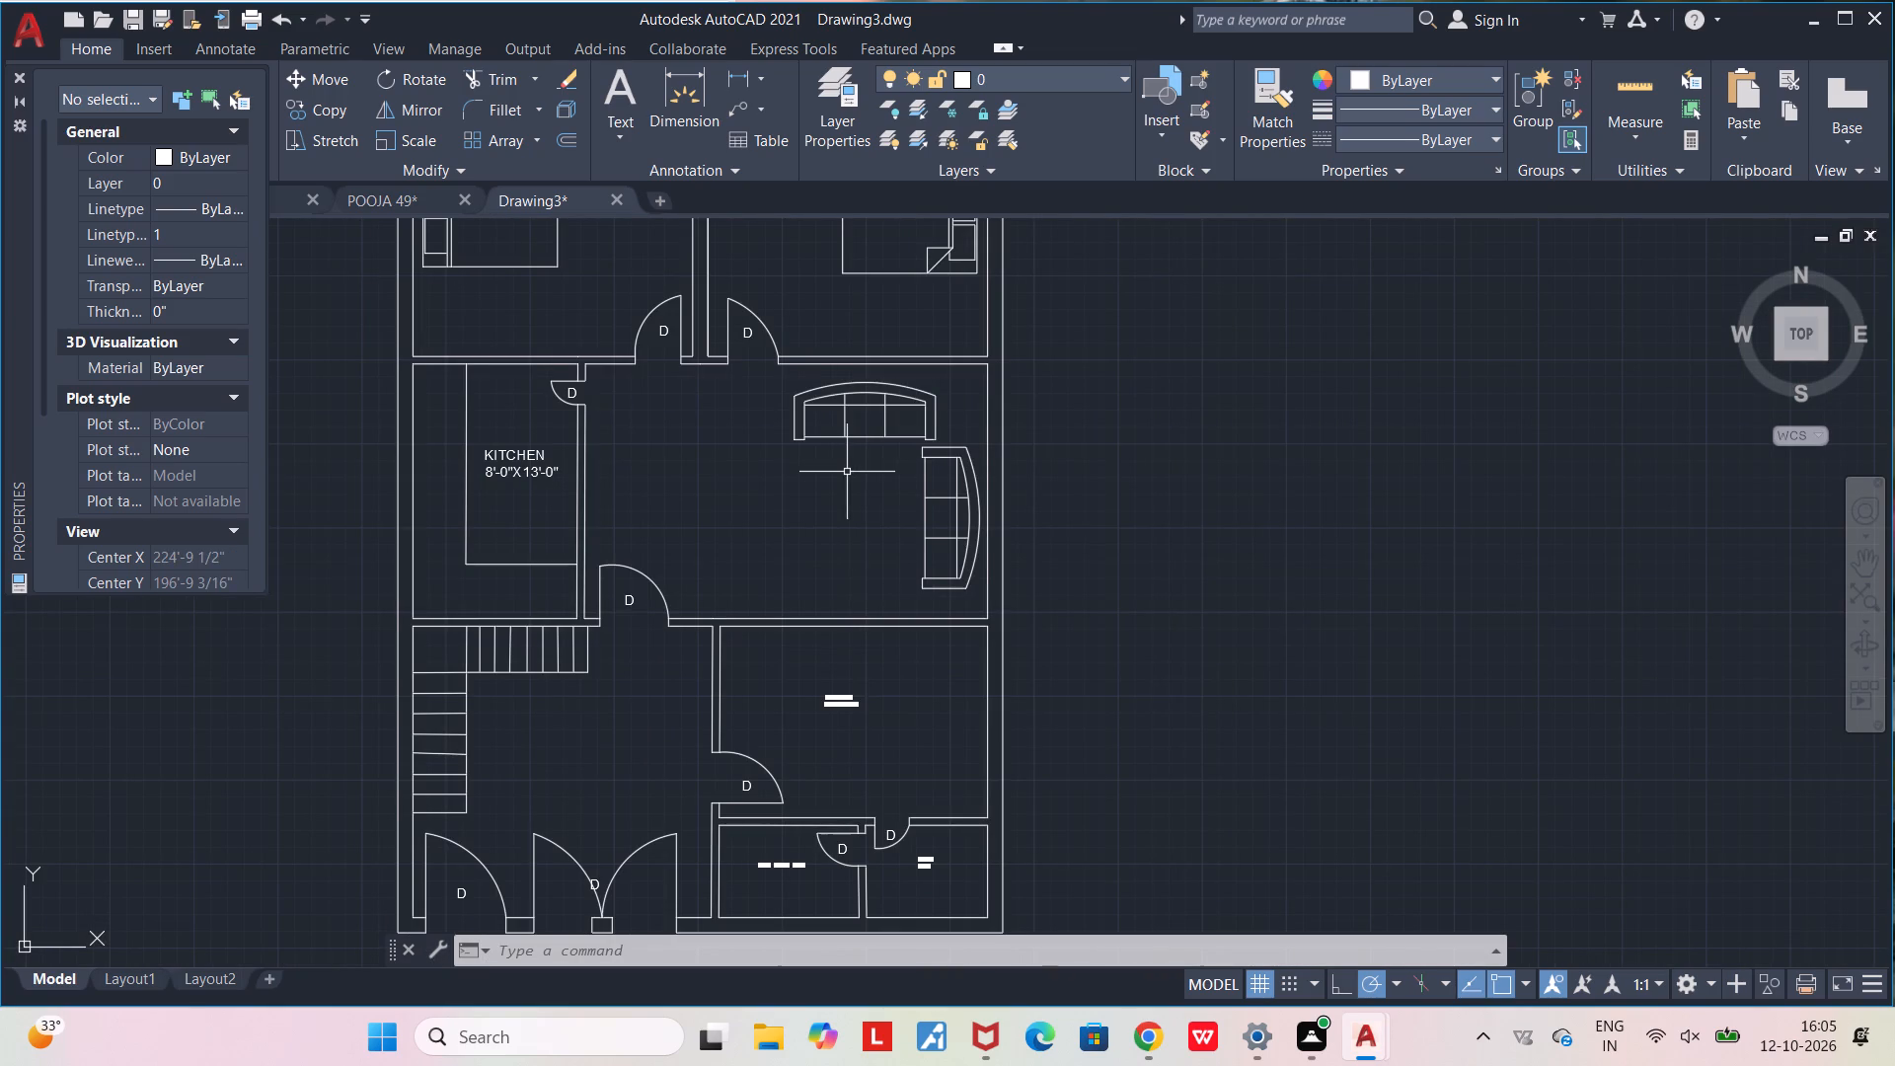
# Move the horizontal sofa about 12'-7" straight south from the room east of the kitchen into the drawing room.
pyautogui.moveTo(791, 435); pyautogui.dragTo(743, 409, button='middle')
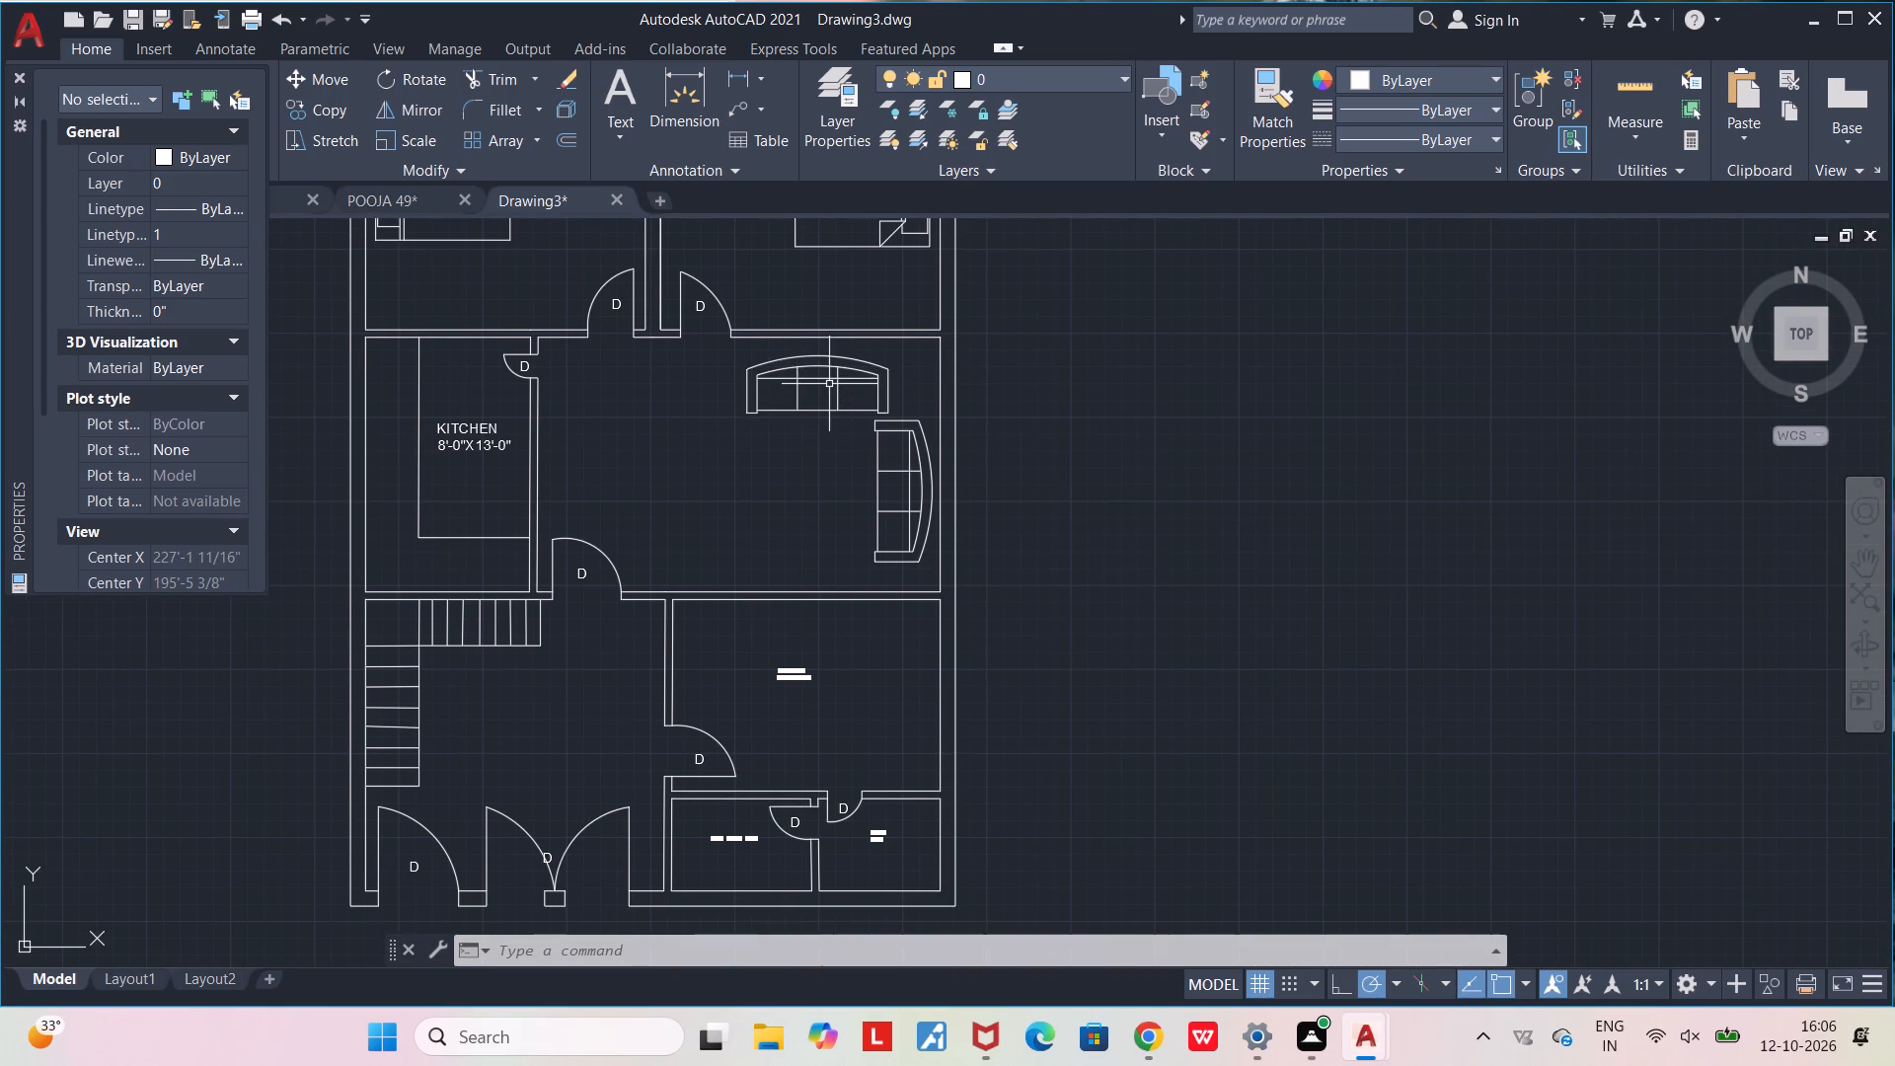
pyautogui.click(835, 369)
pyautogui.press('m')
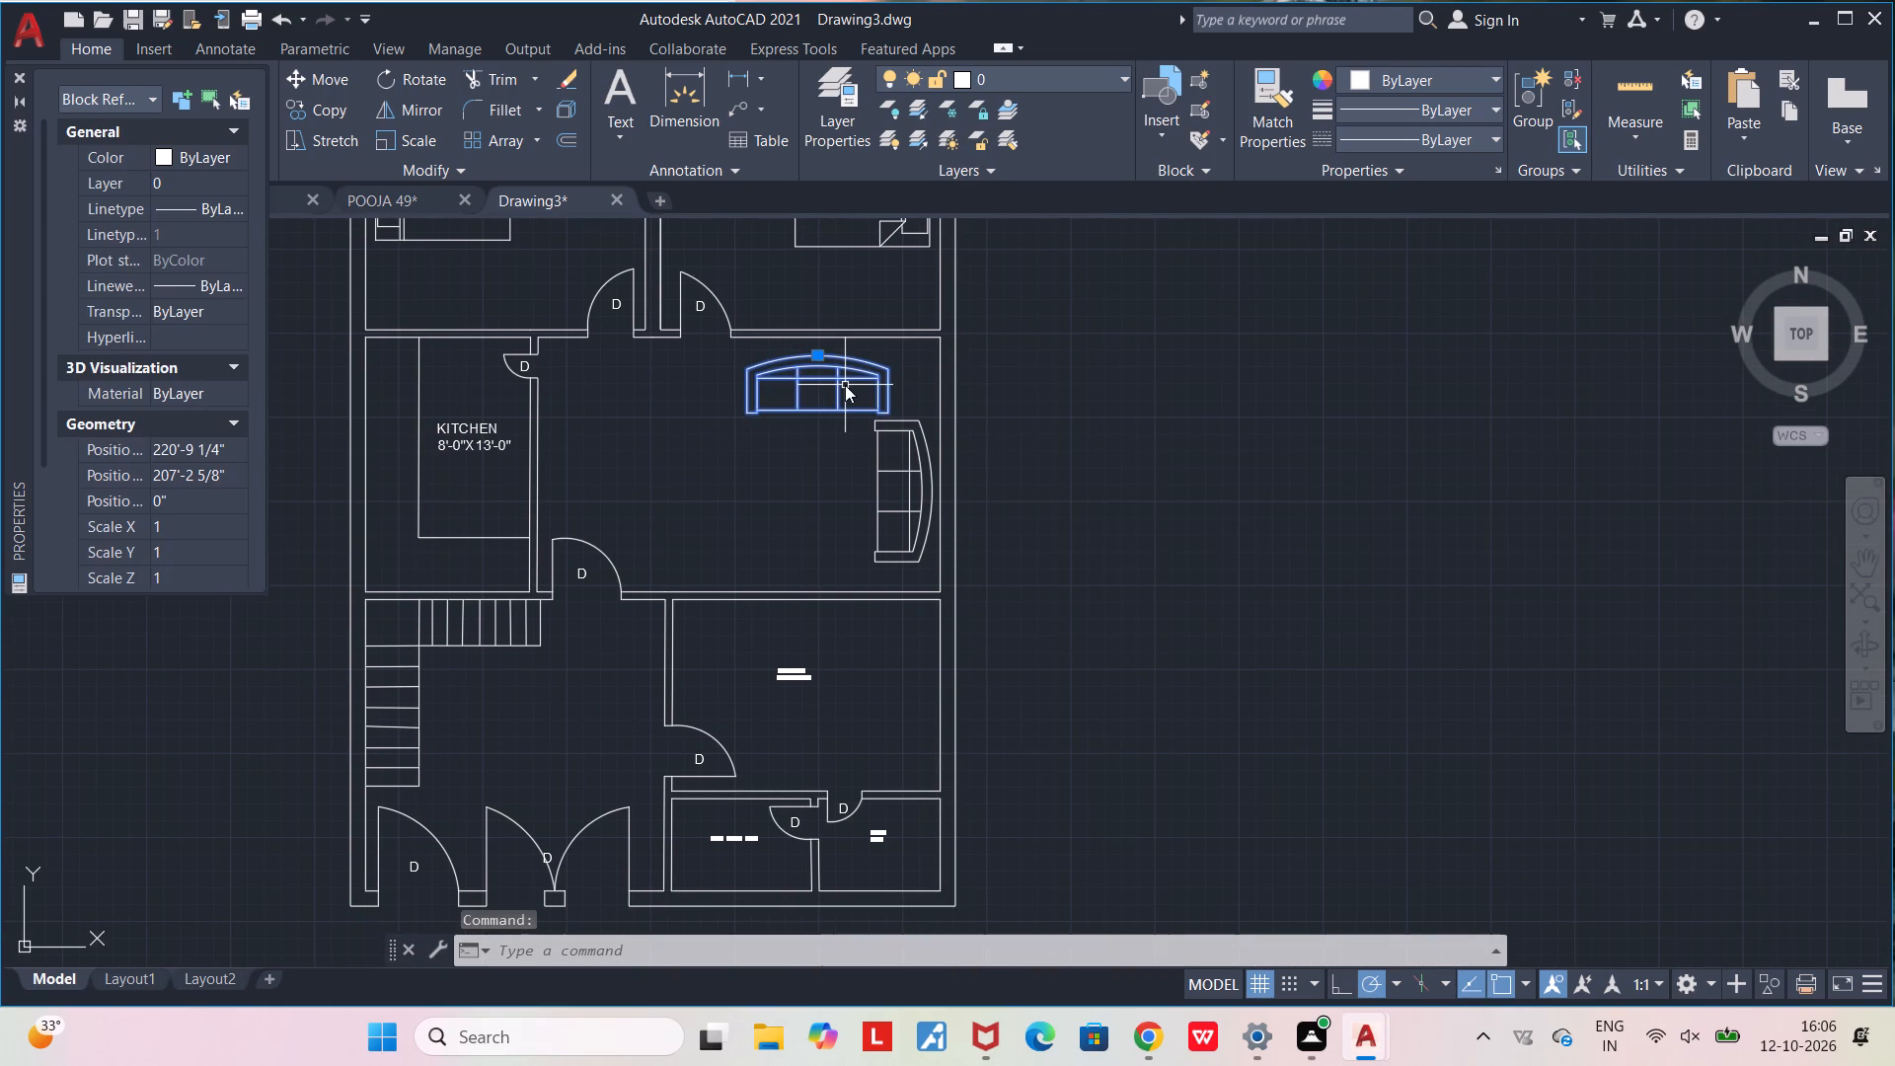
pyautogui.press('Return')
pyautogui.scroll(2, 870, 406)
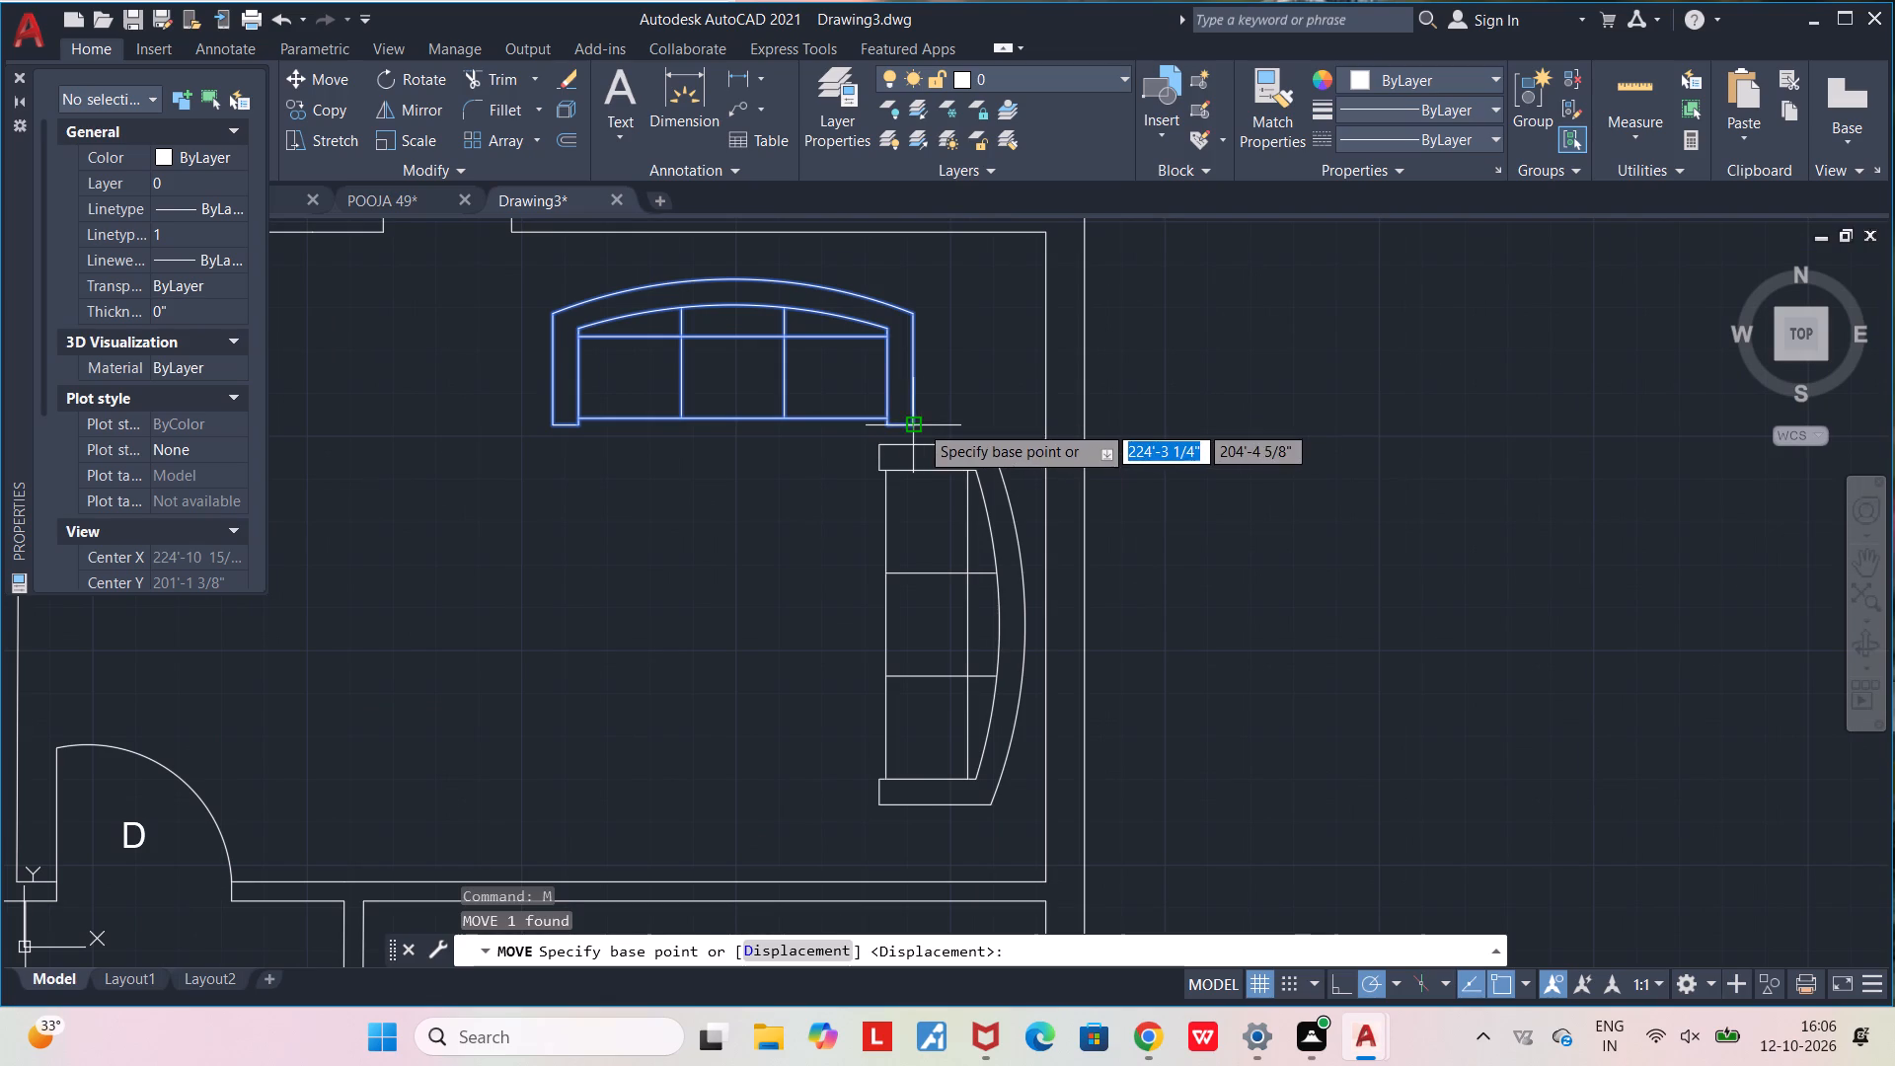
pyautogui.click(919, 423)
pyautogui.moveTo(872, 647); pyautogui.dragTo(900, 394, button='middle')
pyautogui.scroll(-2, 900, 394)
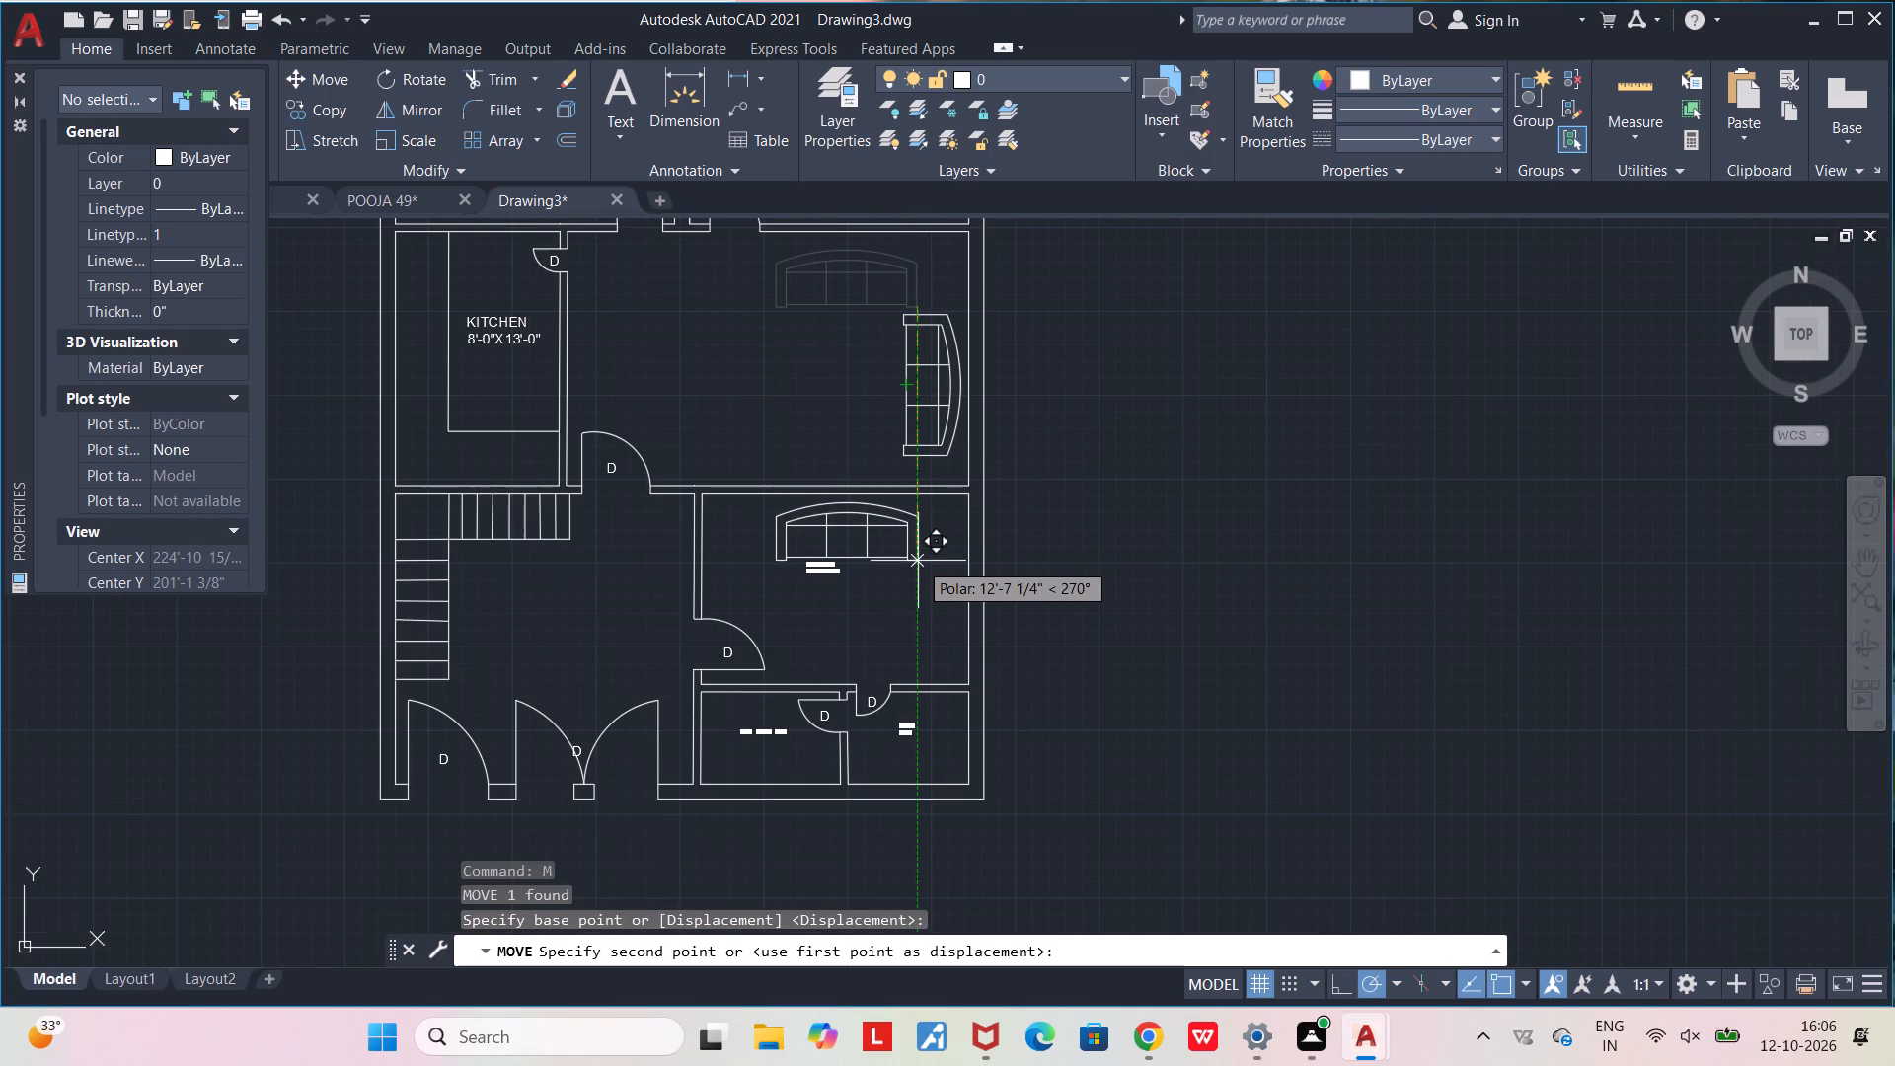
pyautogui.click(922, 558)
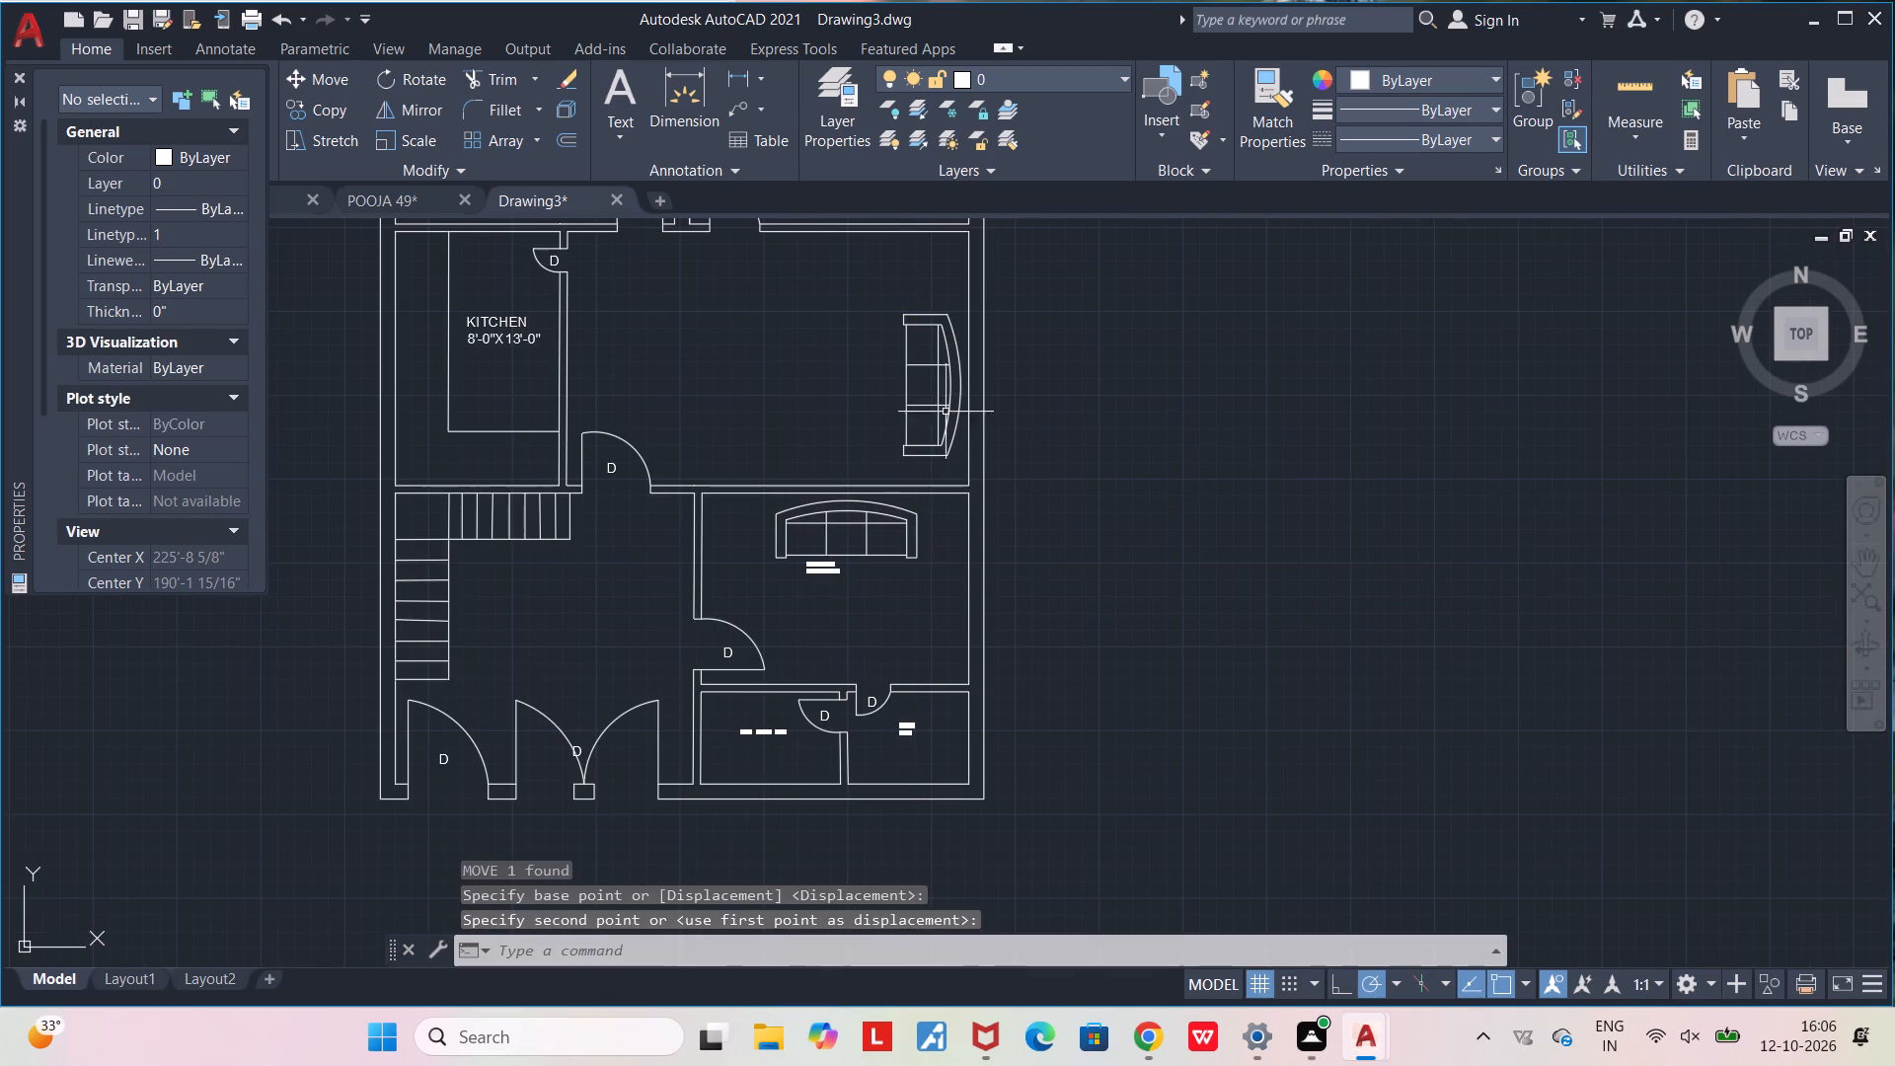
# Move the vertical sofa about 11'-4" straight south into the drawing room, along its east wall.
pyautogui.click(939, 392)
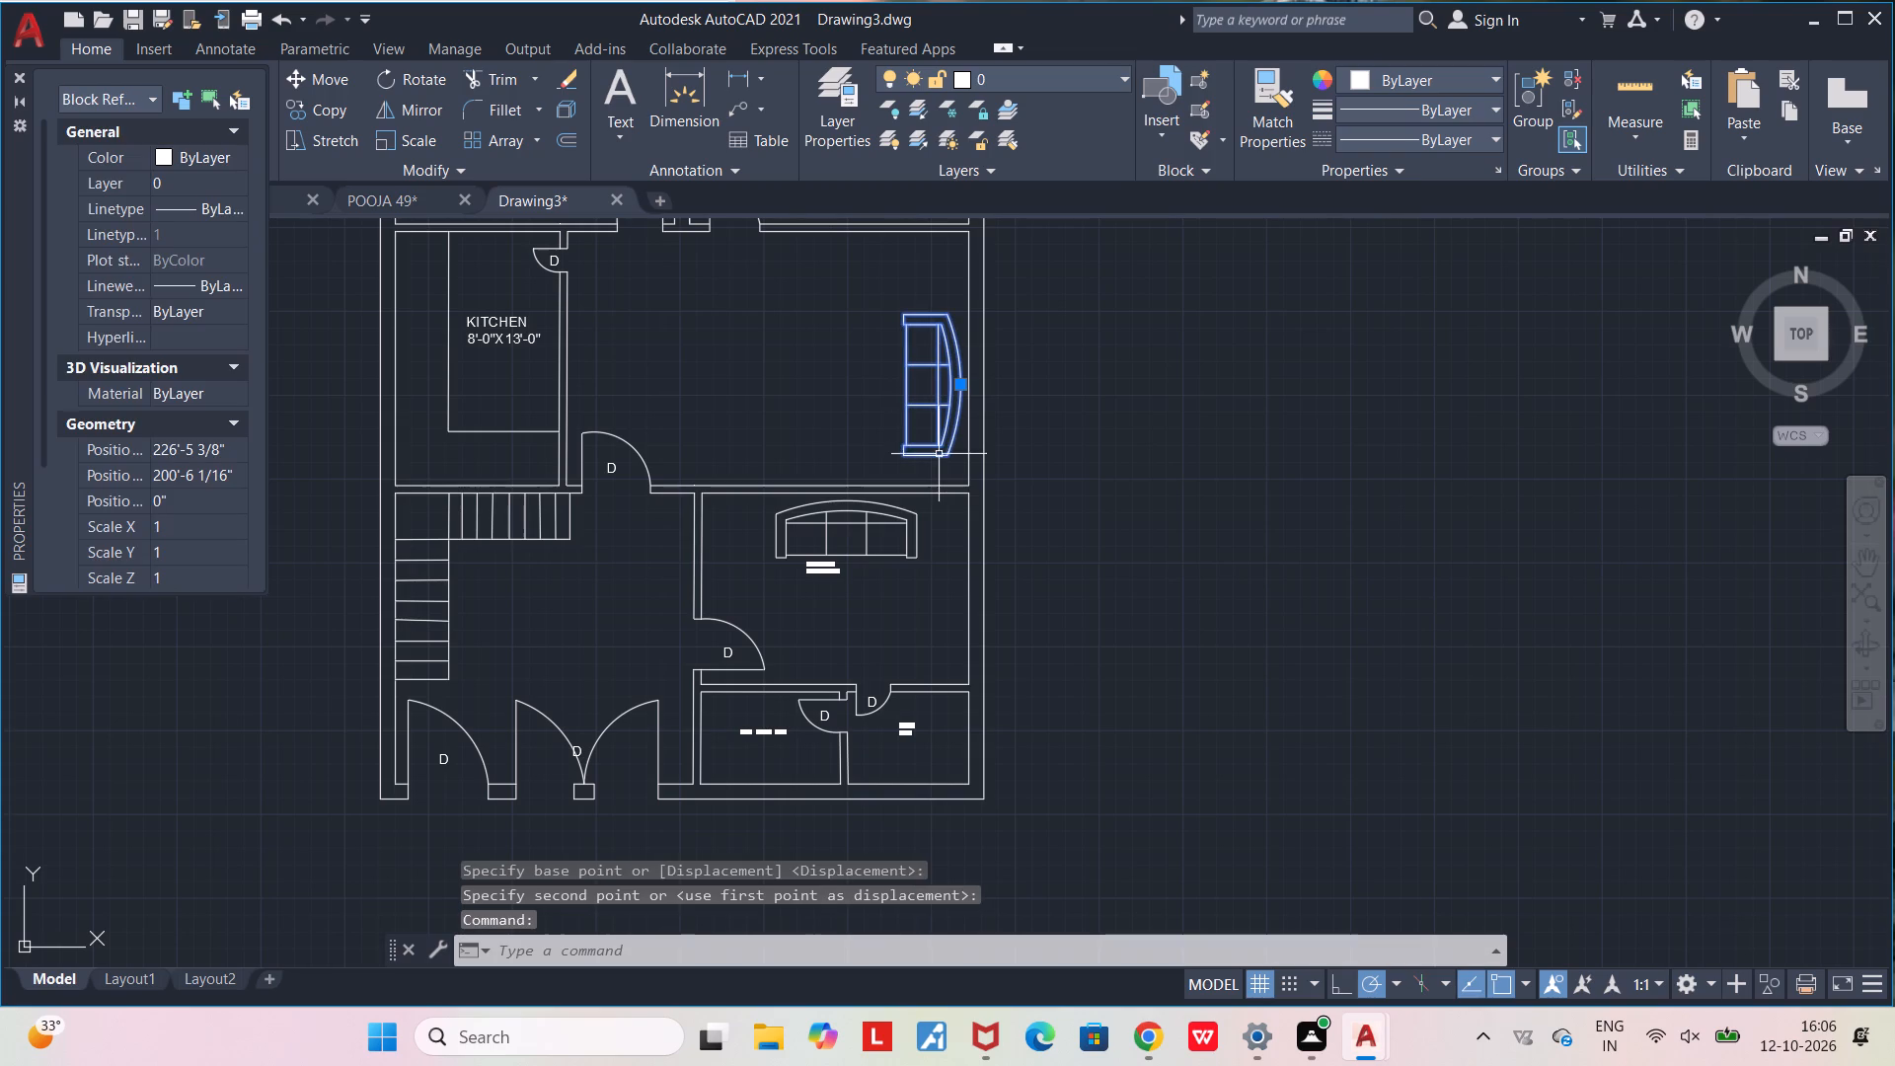
pyautogui.press('m')
pyautogui.press('Return')
pyautogui.click(939, 457)
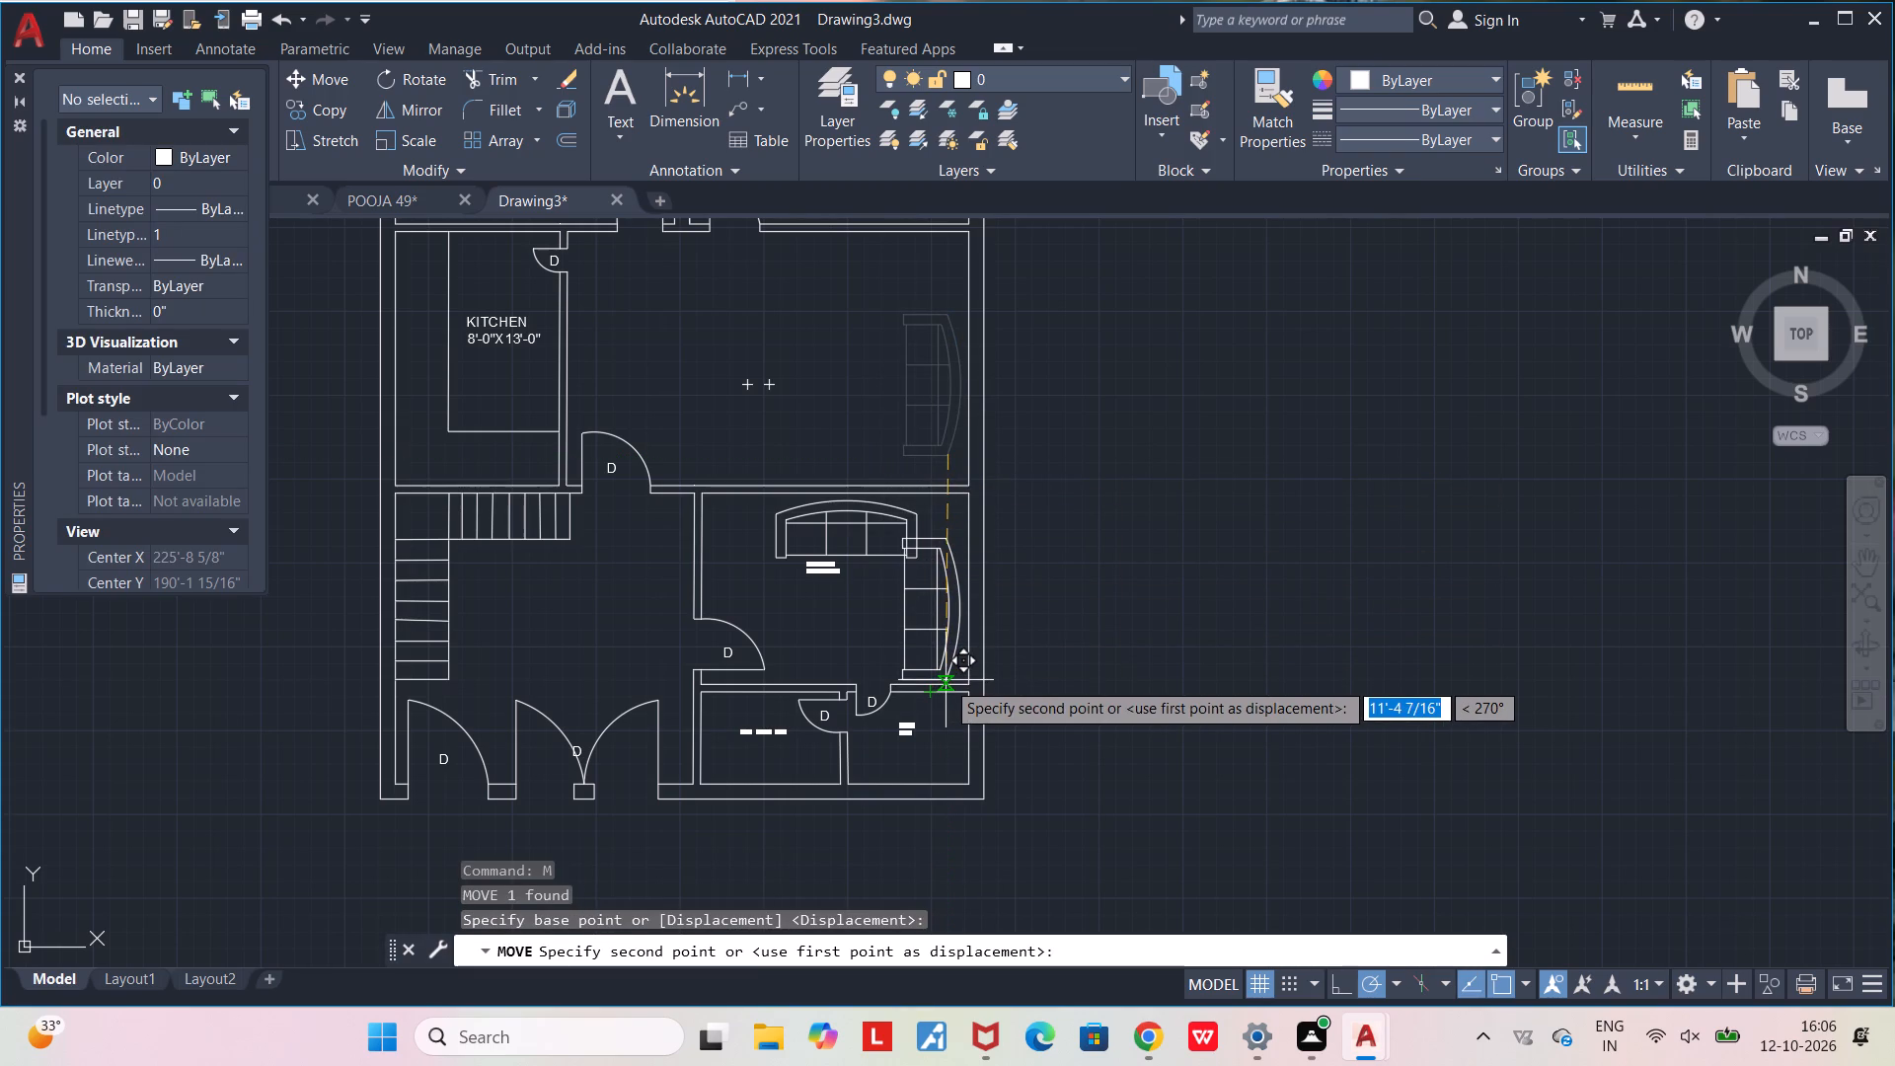
pyautogui.click(947, 675)
# Shift the drawing room's horizontal sofa about 1 ft west so it clears the vertical sofa.
pyautogui.scroll(2, 879, 589)
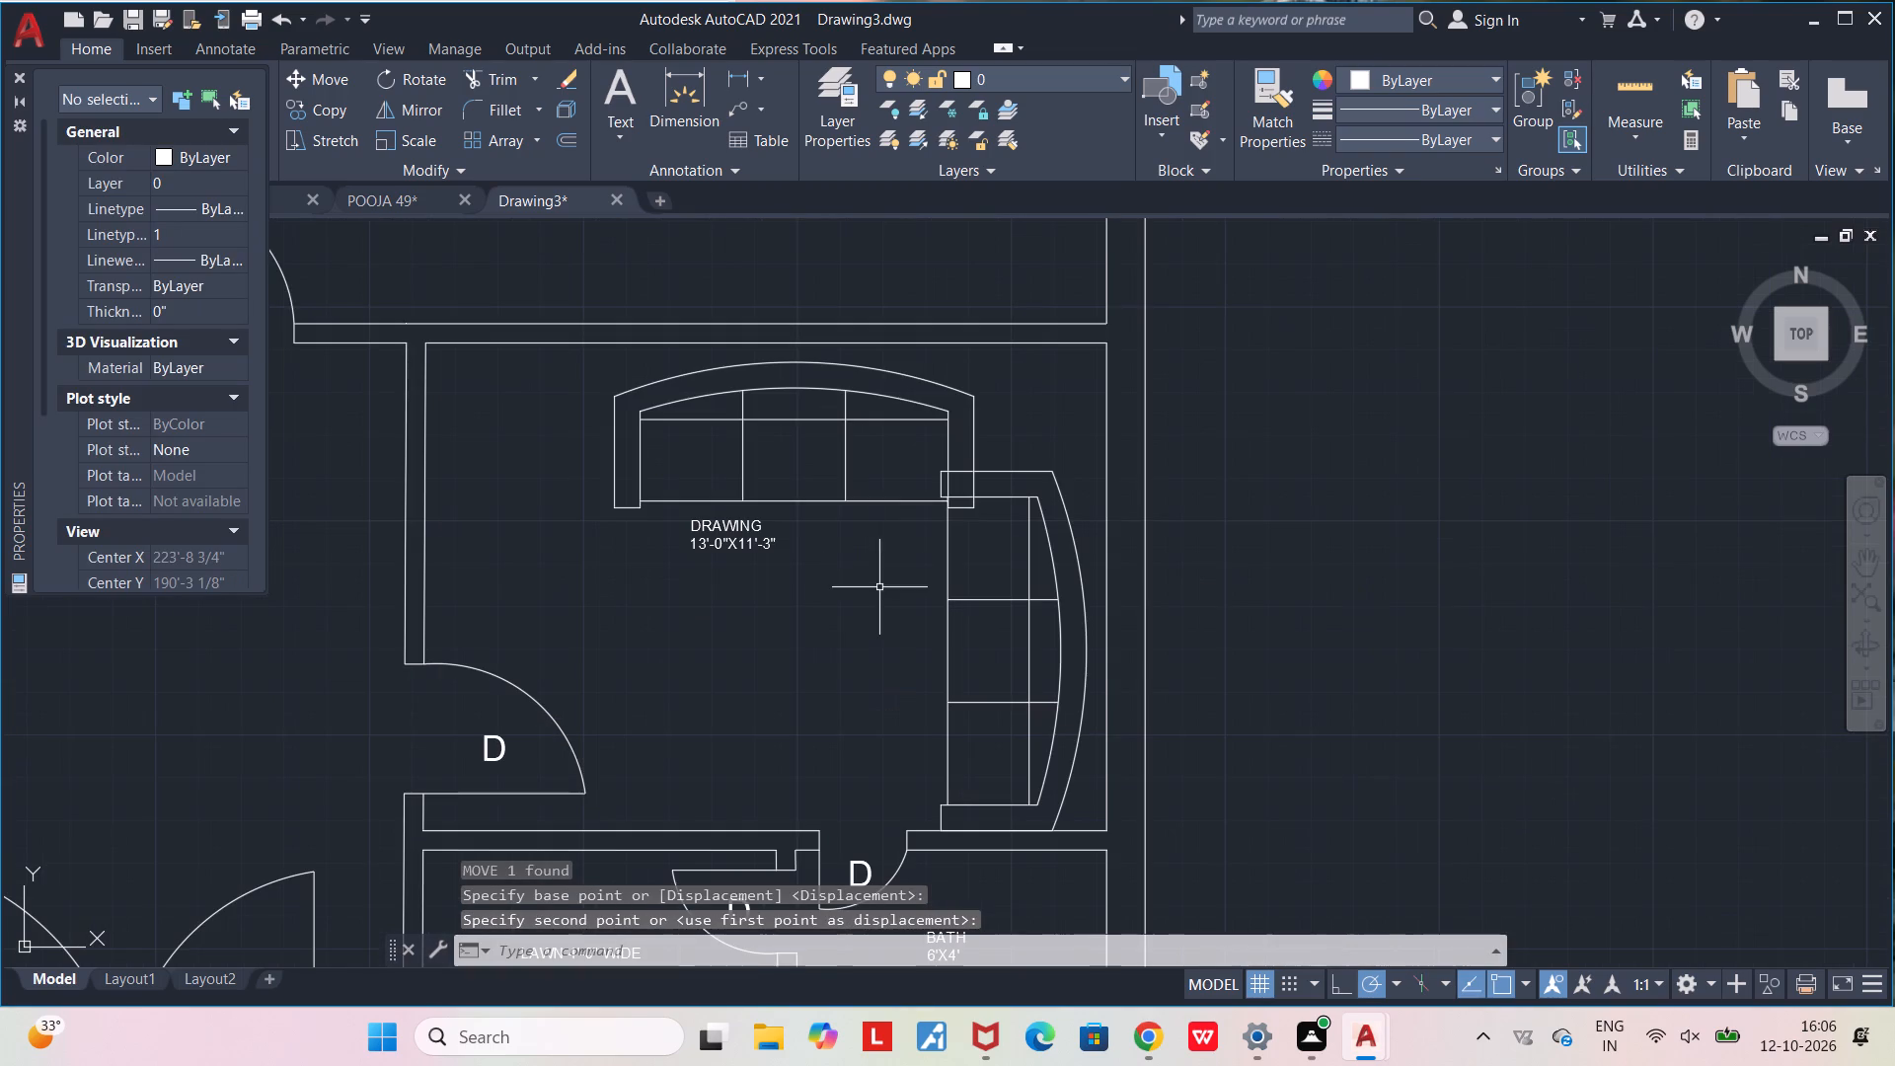
pyautogui.click(855, 505)
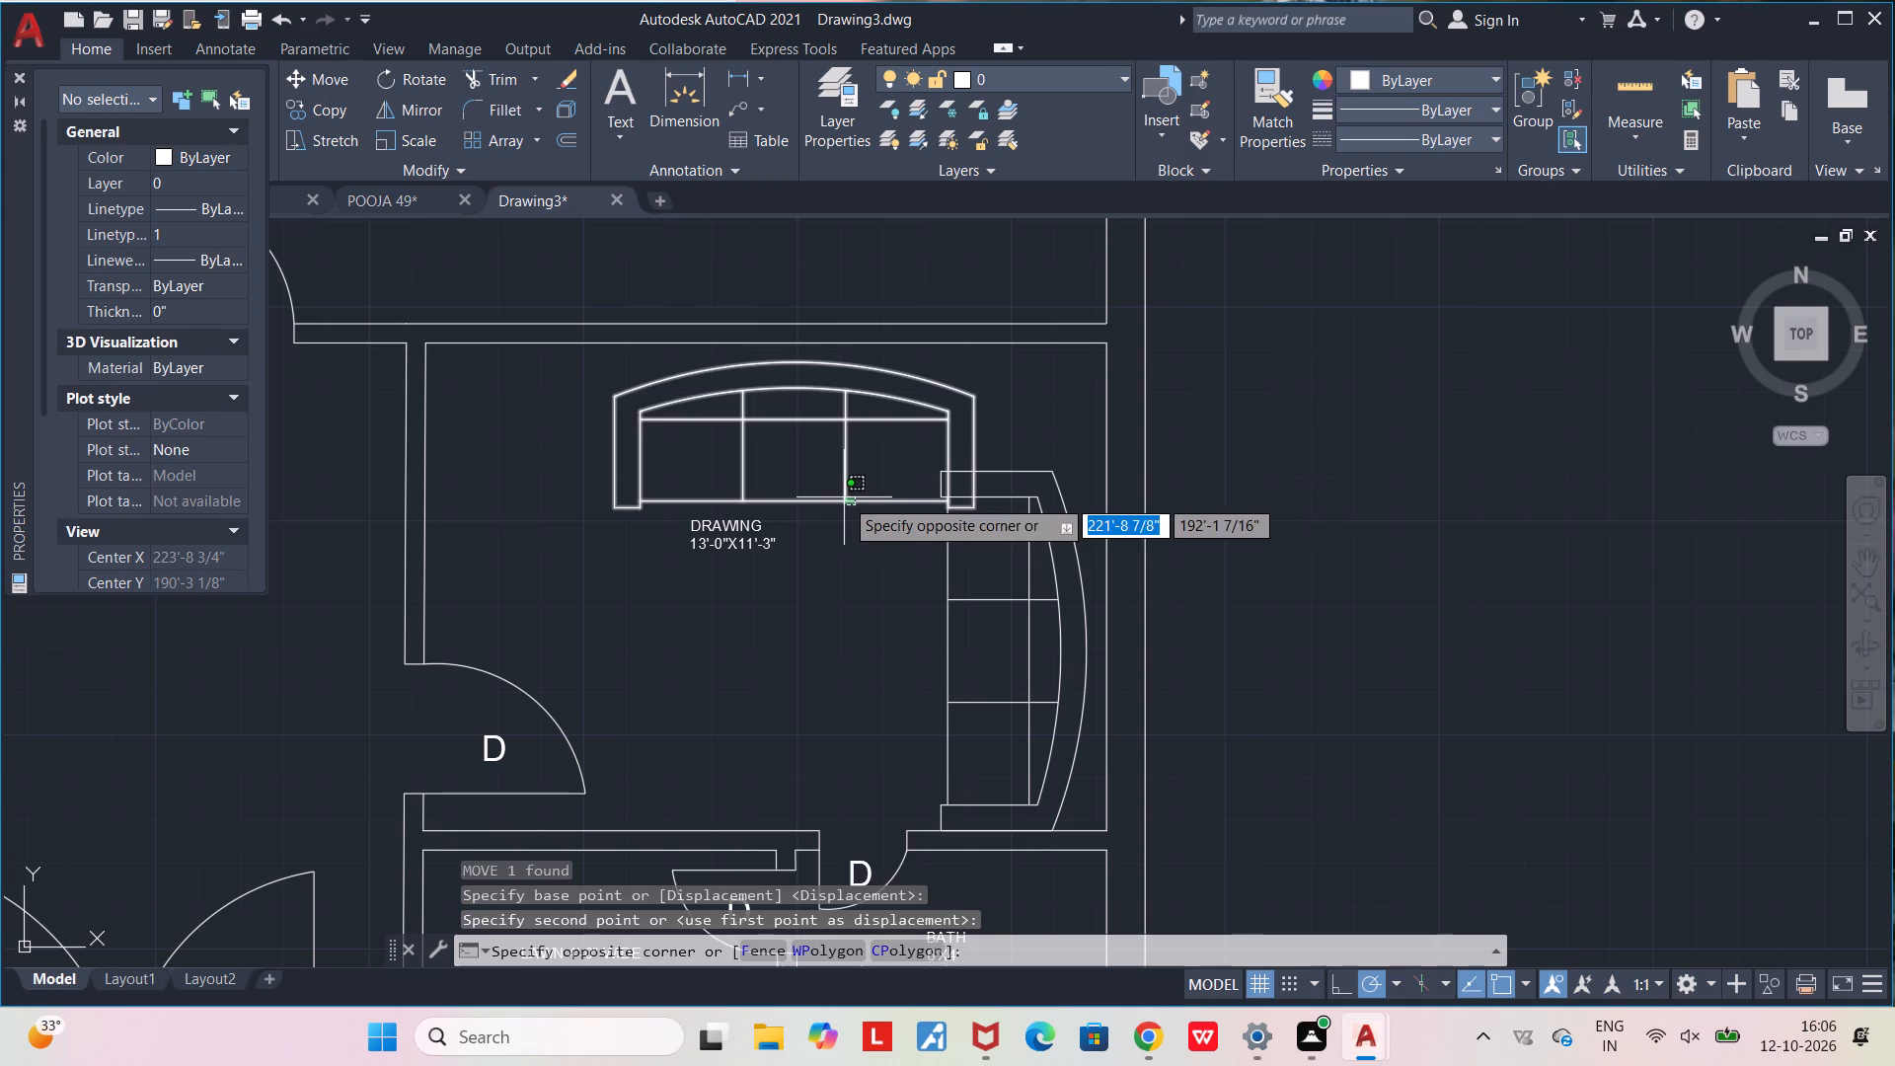
pyautogui.click(844, 497)
pyautogui.press('m')
pyautogui.press('Return')
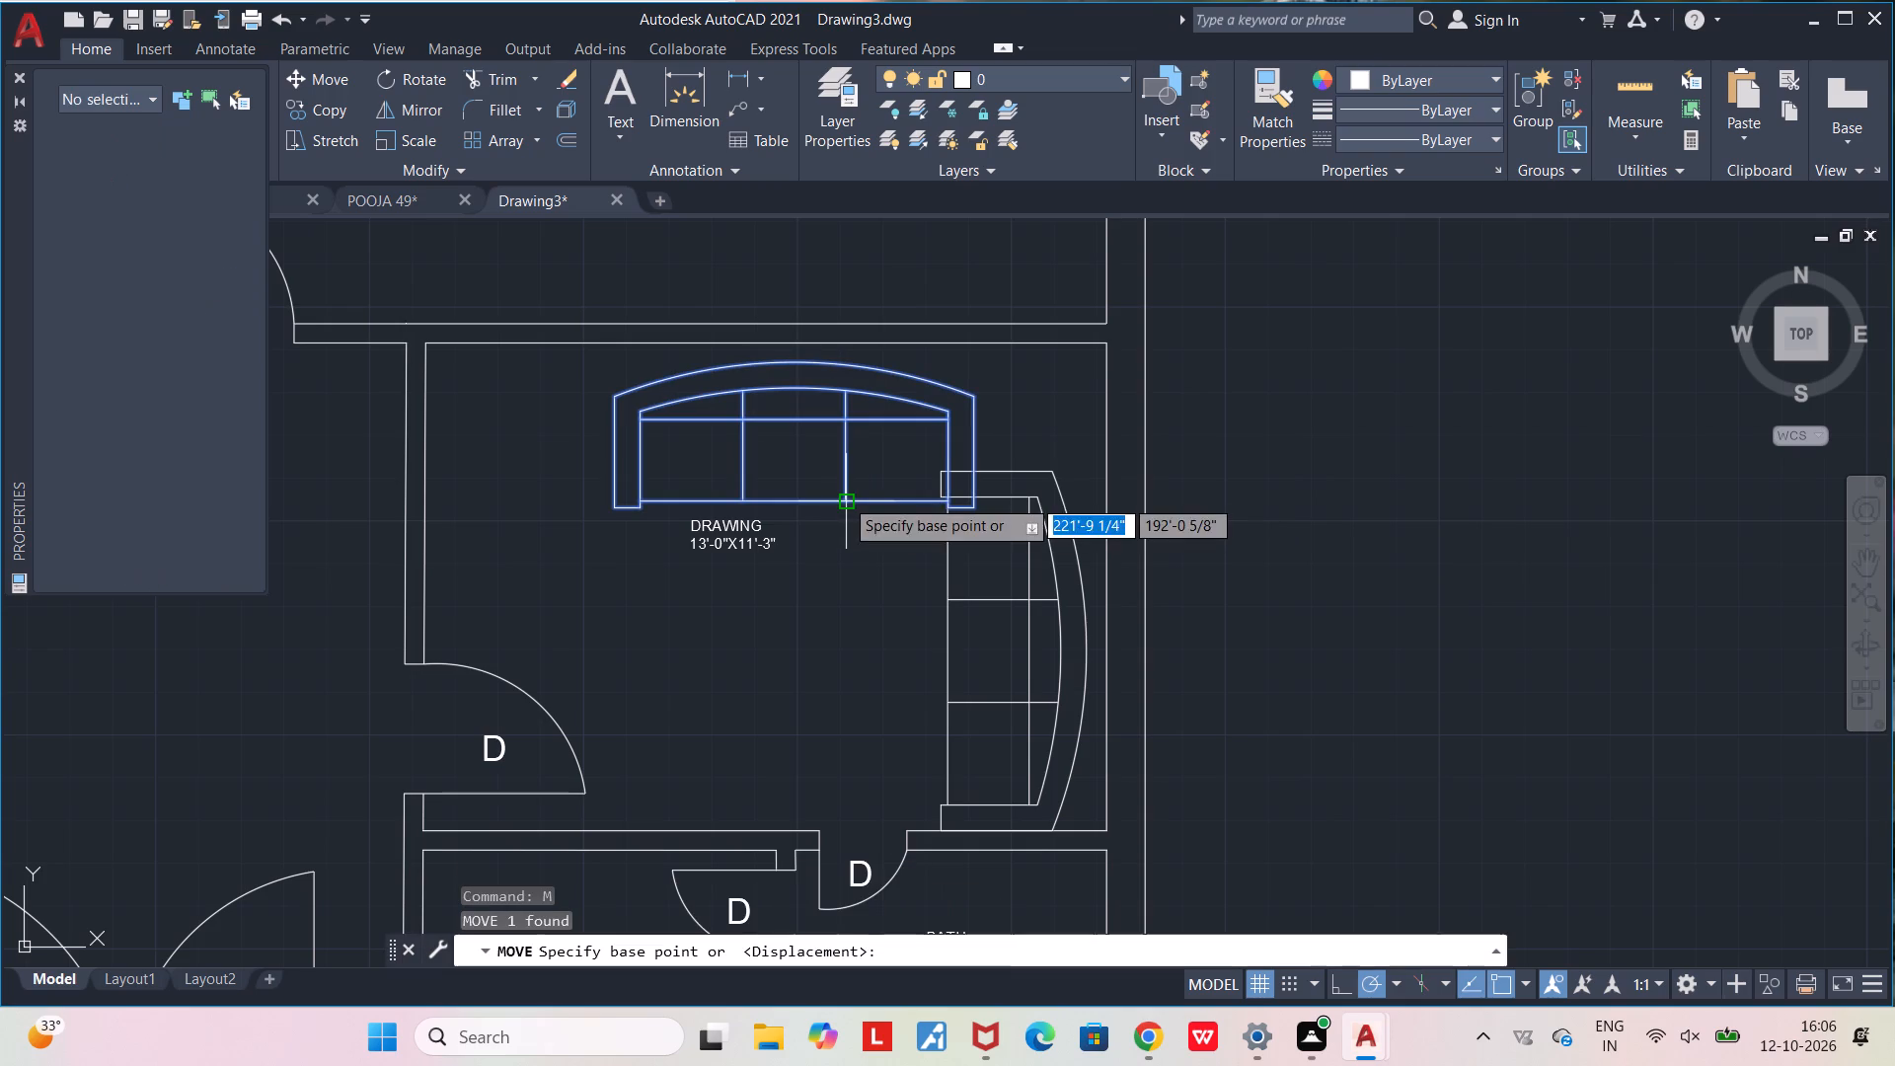
pyautogui.click(616, 512)
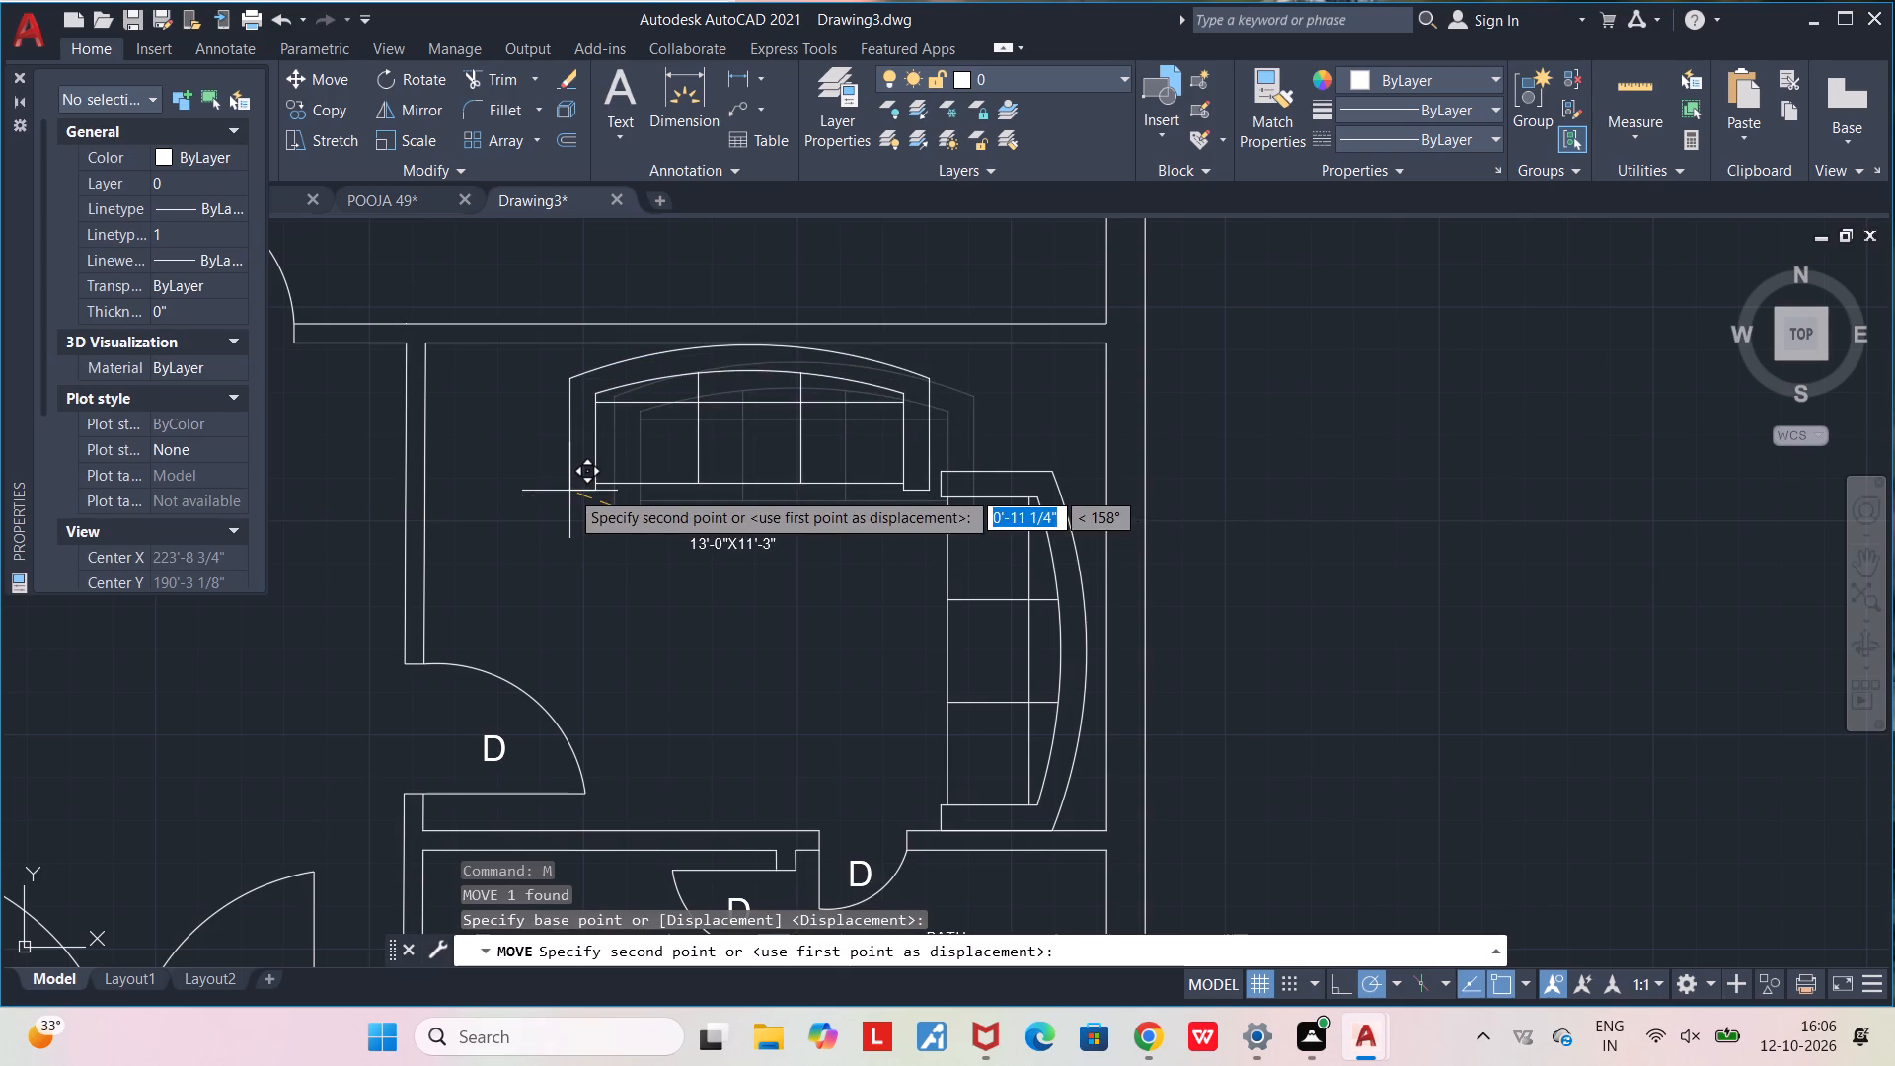
pyautogui.click(569, 499)
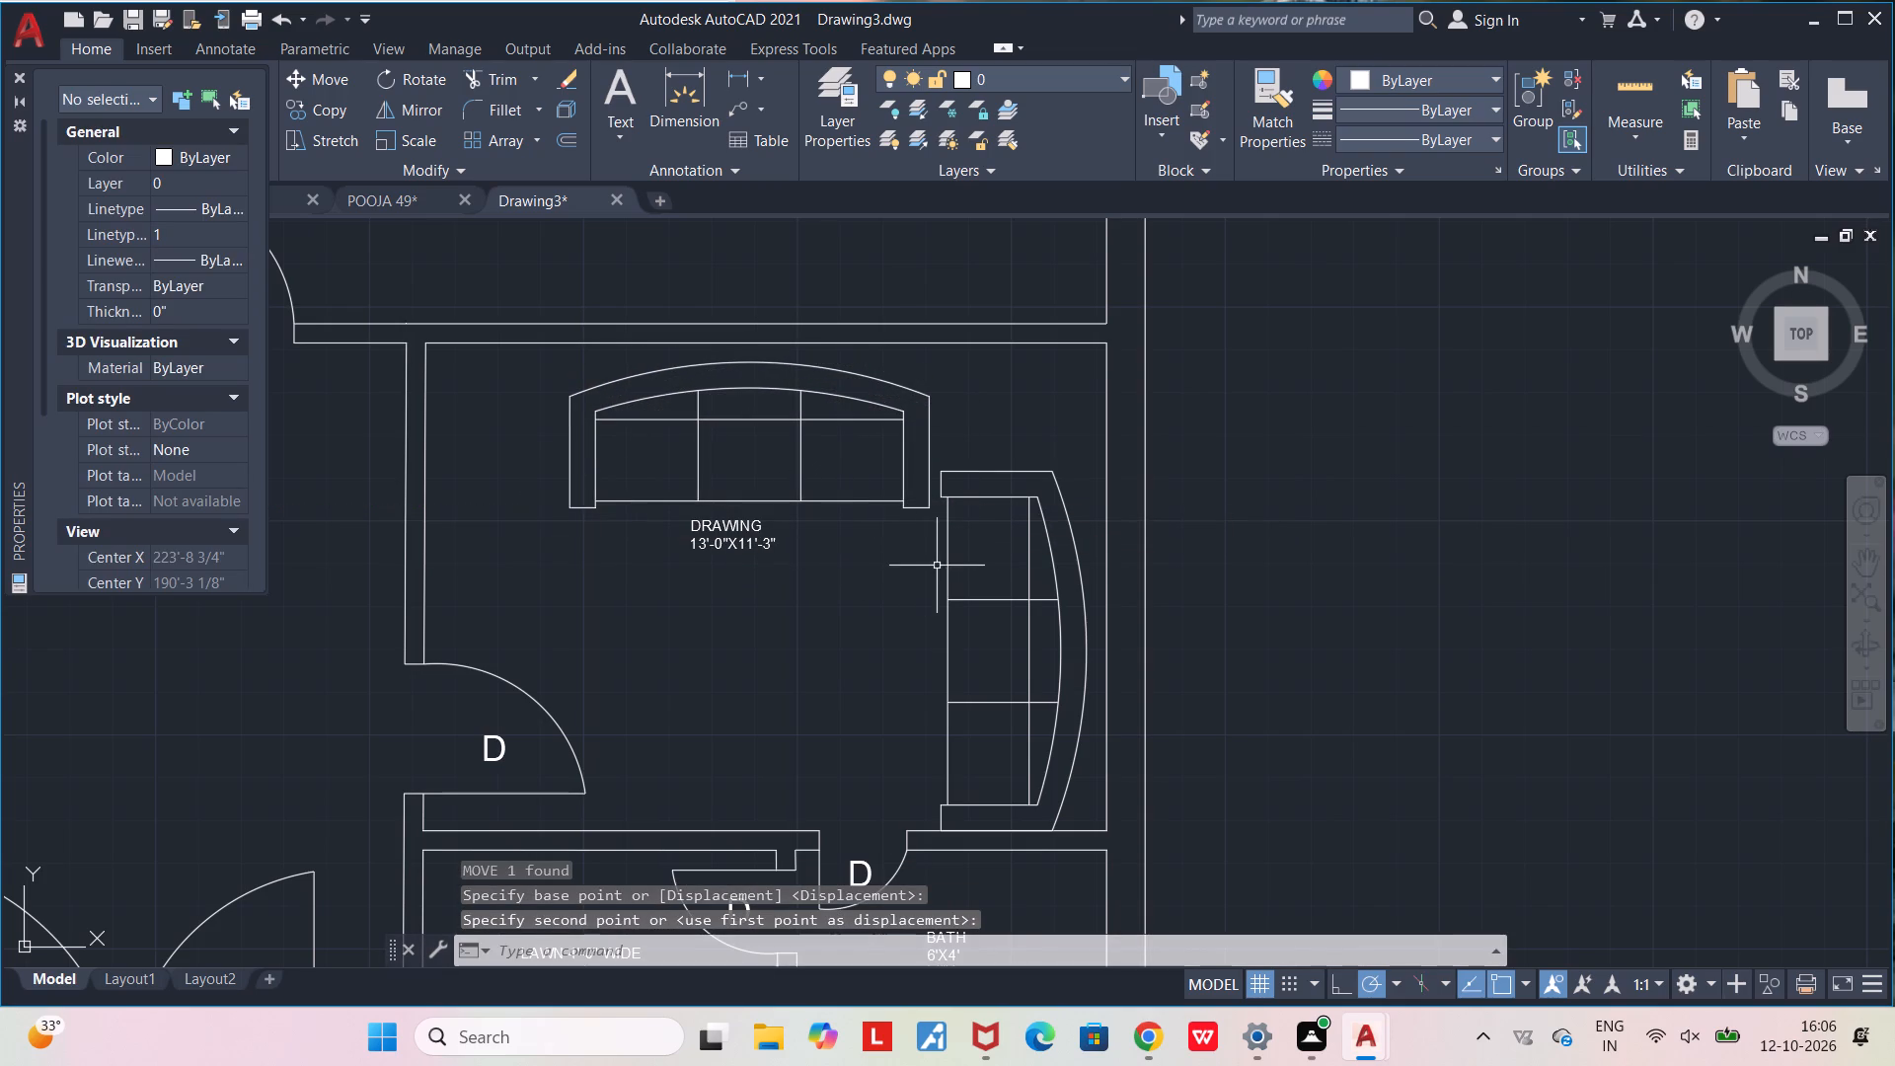
# Move the drawing room's vertical sofa slightly north, away from the south wall.
pyautogui.click(951, 565)
pyautogui.click(942, 538)
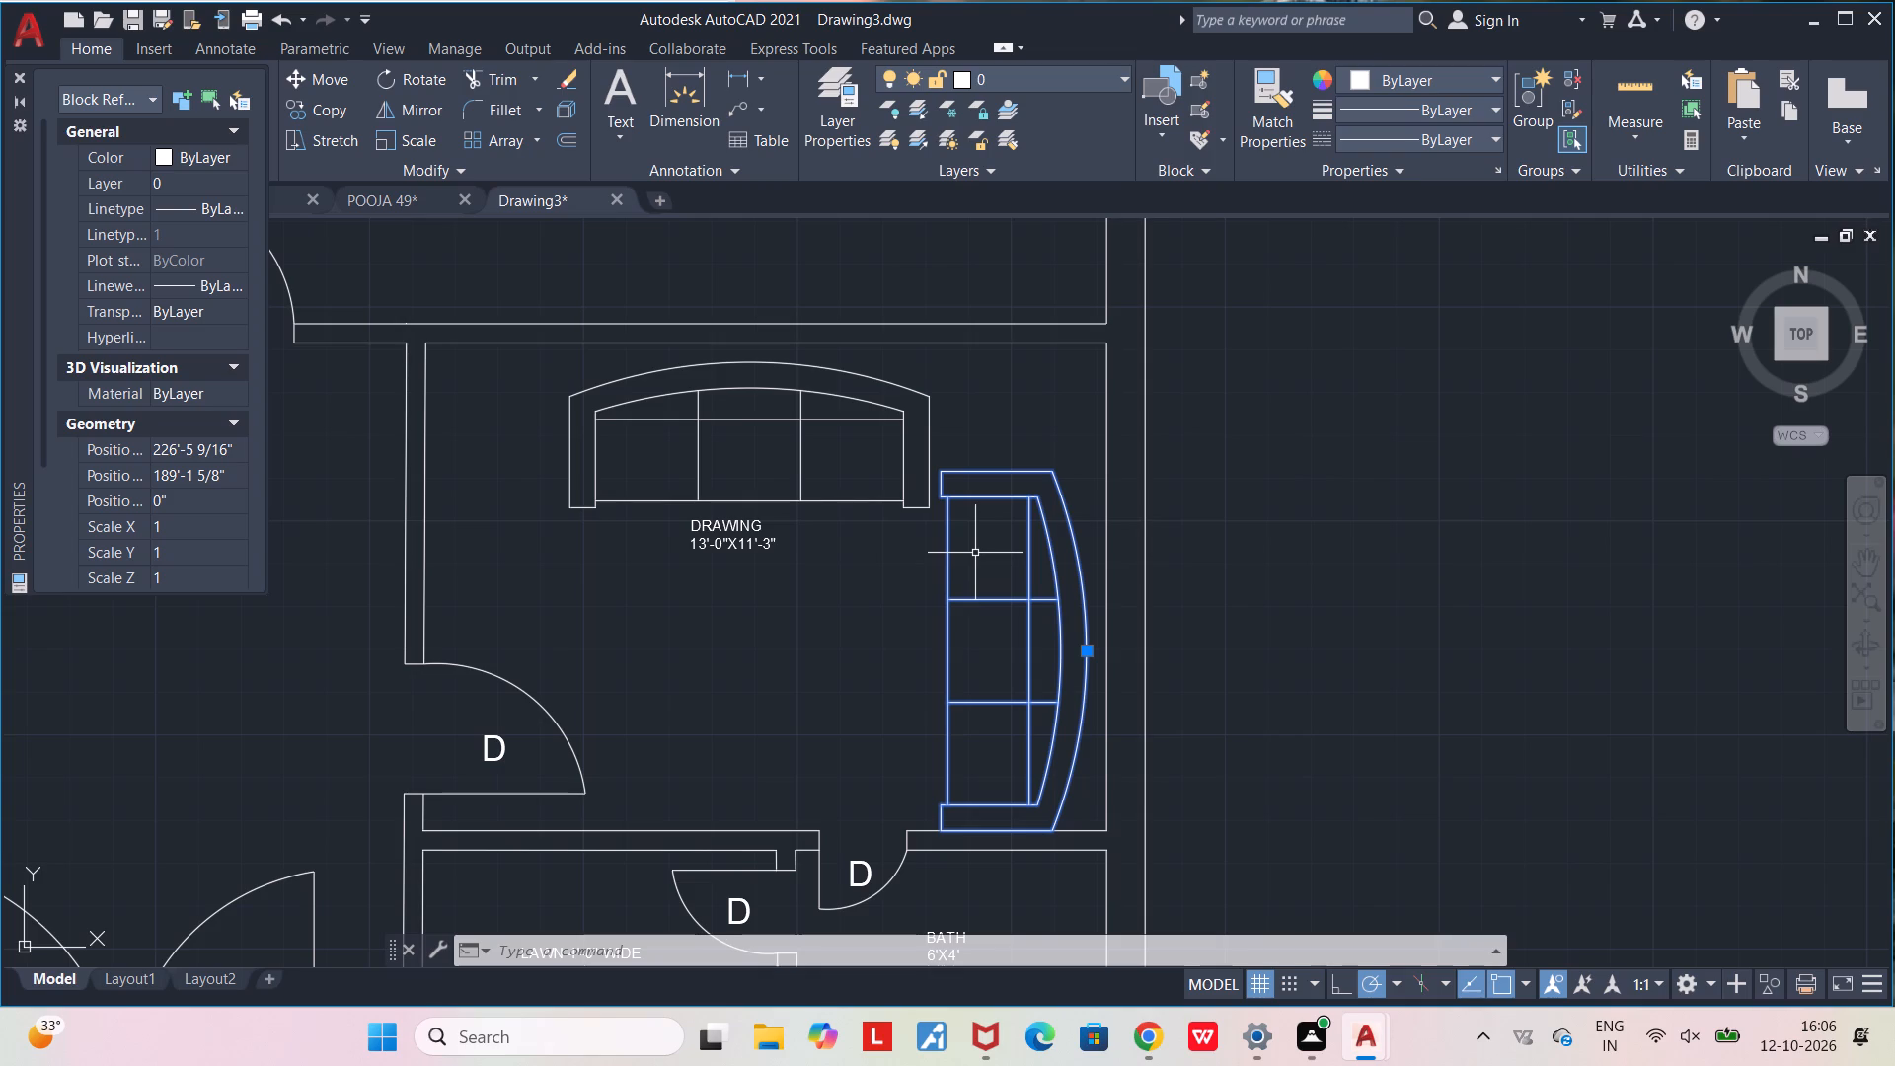
pyautogui.press('m')
pyautogui.press('Return')
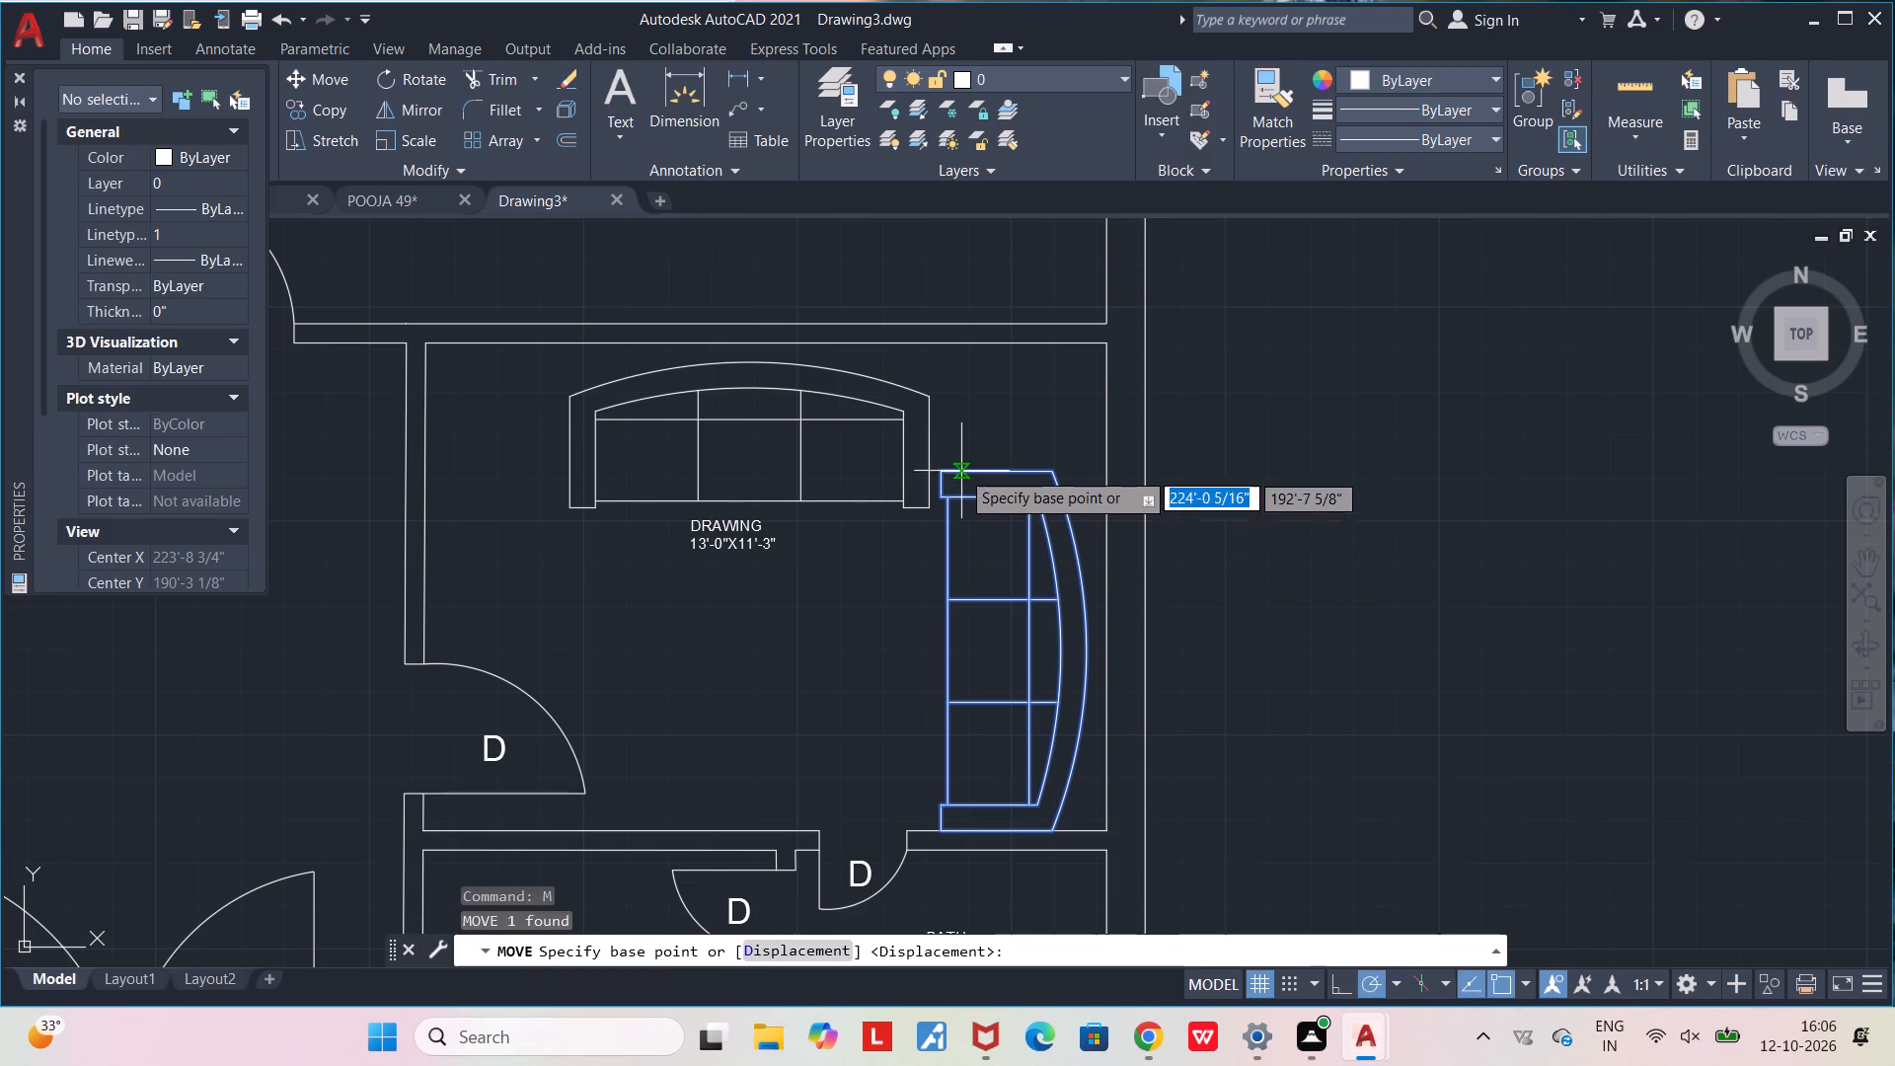
pyautogui.click(947, 465)
pyautogui.click(947, 450)
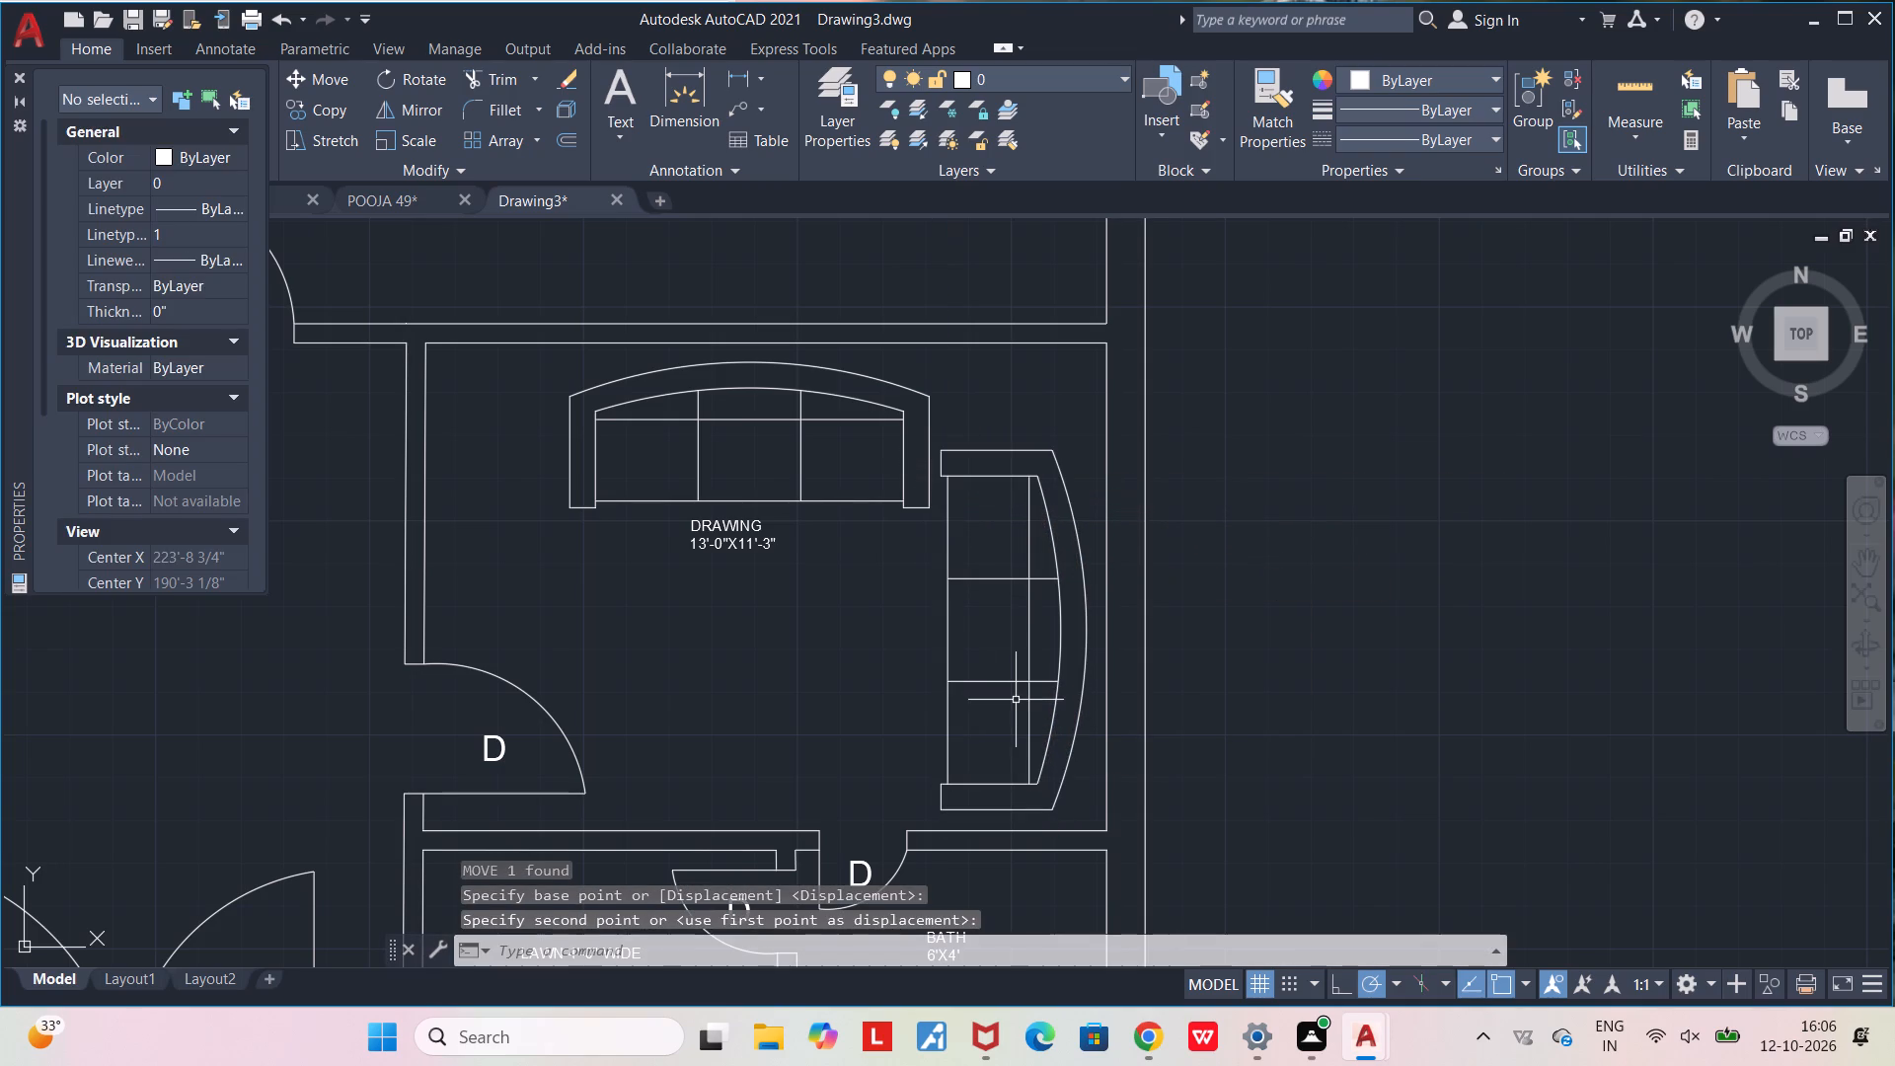
pyautogui.press('Escape')
# Move the DRAWING 13'-0"X11'-3" label south into the open floor area below the horizontal sofa.
pyautogui.scroll(-1, 1016, 695)
pyautogui.click(818, 602)
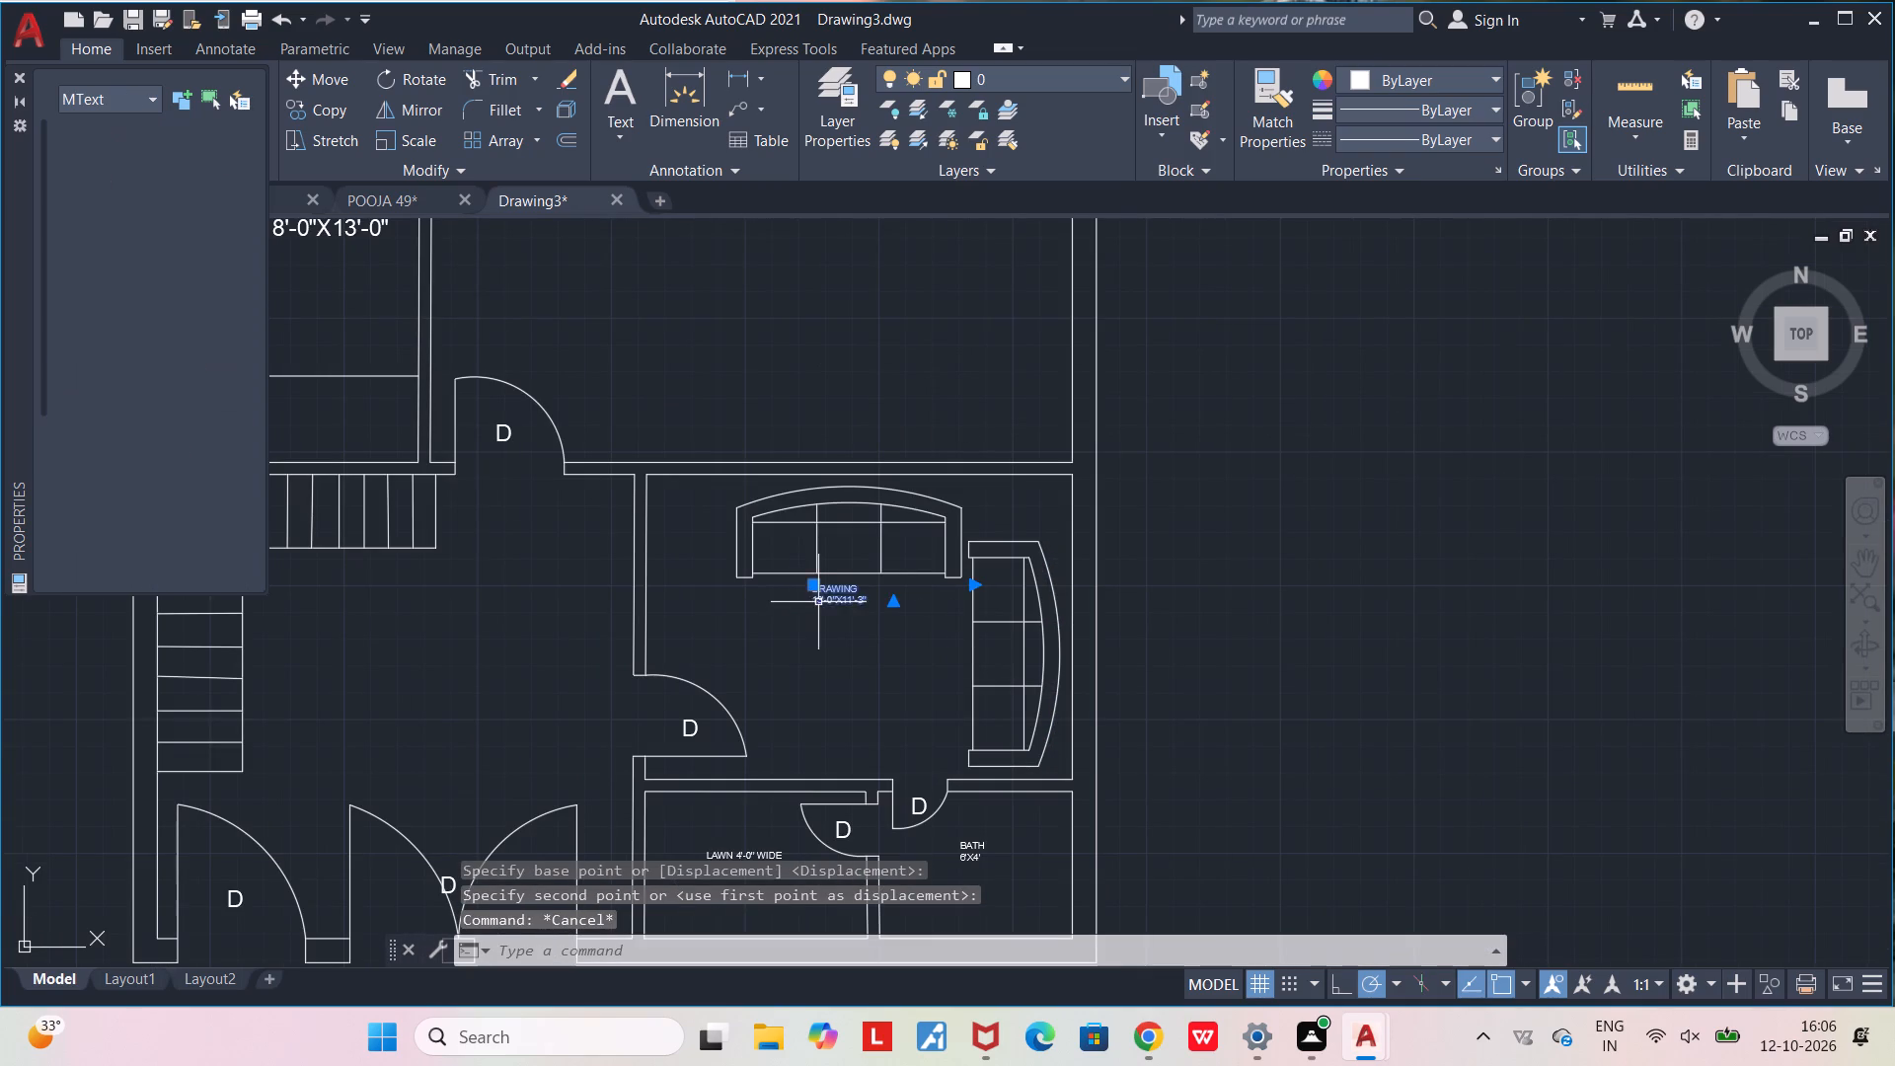
pyautogui.moveTo(841, 590); pyautogui.dragTo(850, 646)
pyautogui.press('Escape')
pyautogui.press('Escape')
pyautogui.press('Escape')
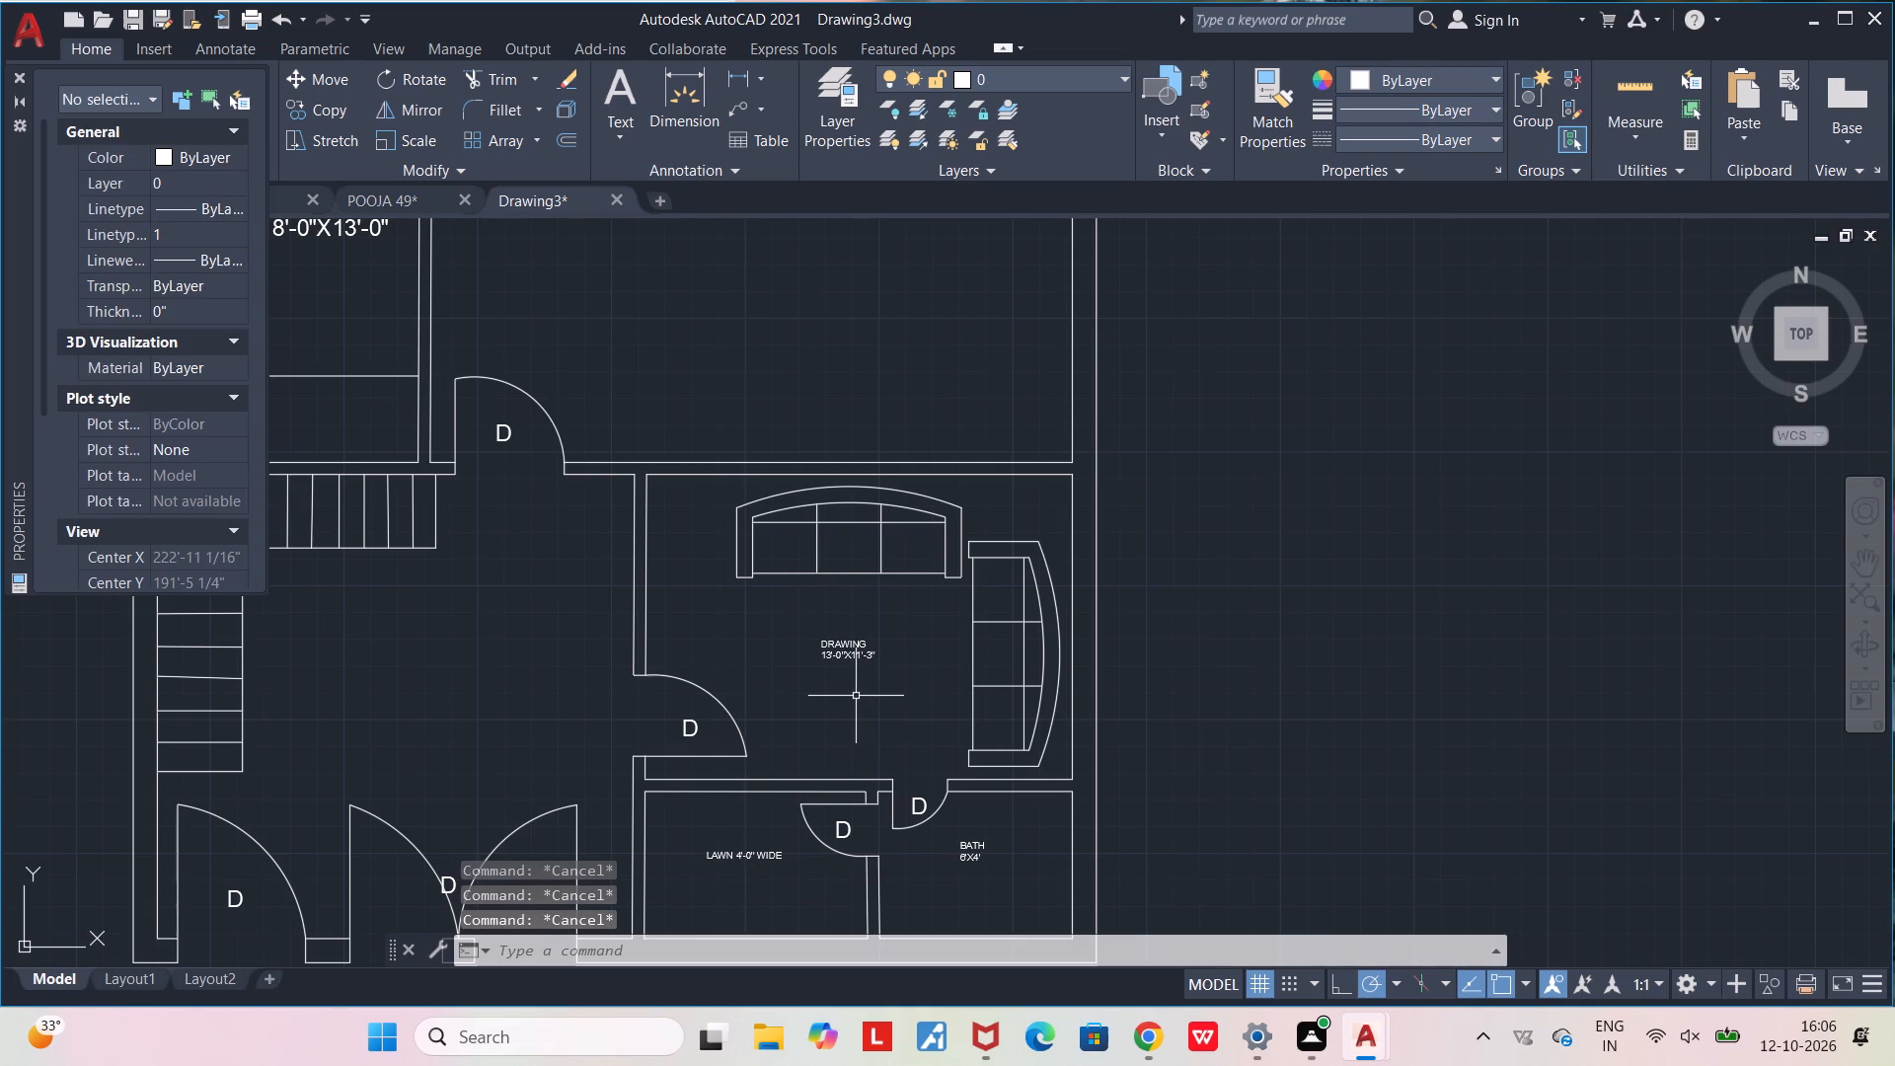
pyautogui.press('Escape')
# Add a multiline text label reading PORCH with 15'-2"X16'-0" below it in the area between the stairs and the drawing room.
pyautogui.moveTo(852, 688); pyautogui.dragTo(938, 578, button='middle')
pyautogui.scroll(-1, 938, 581)
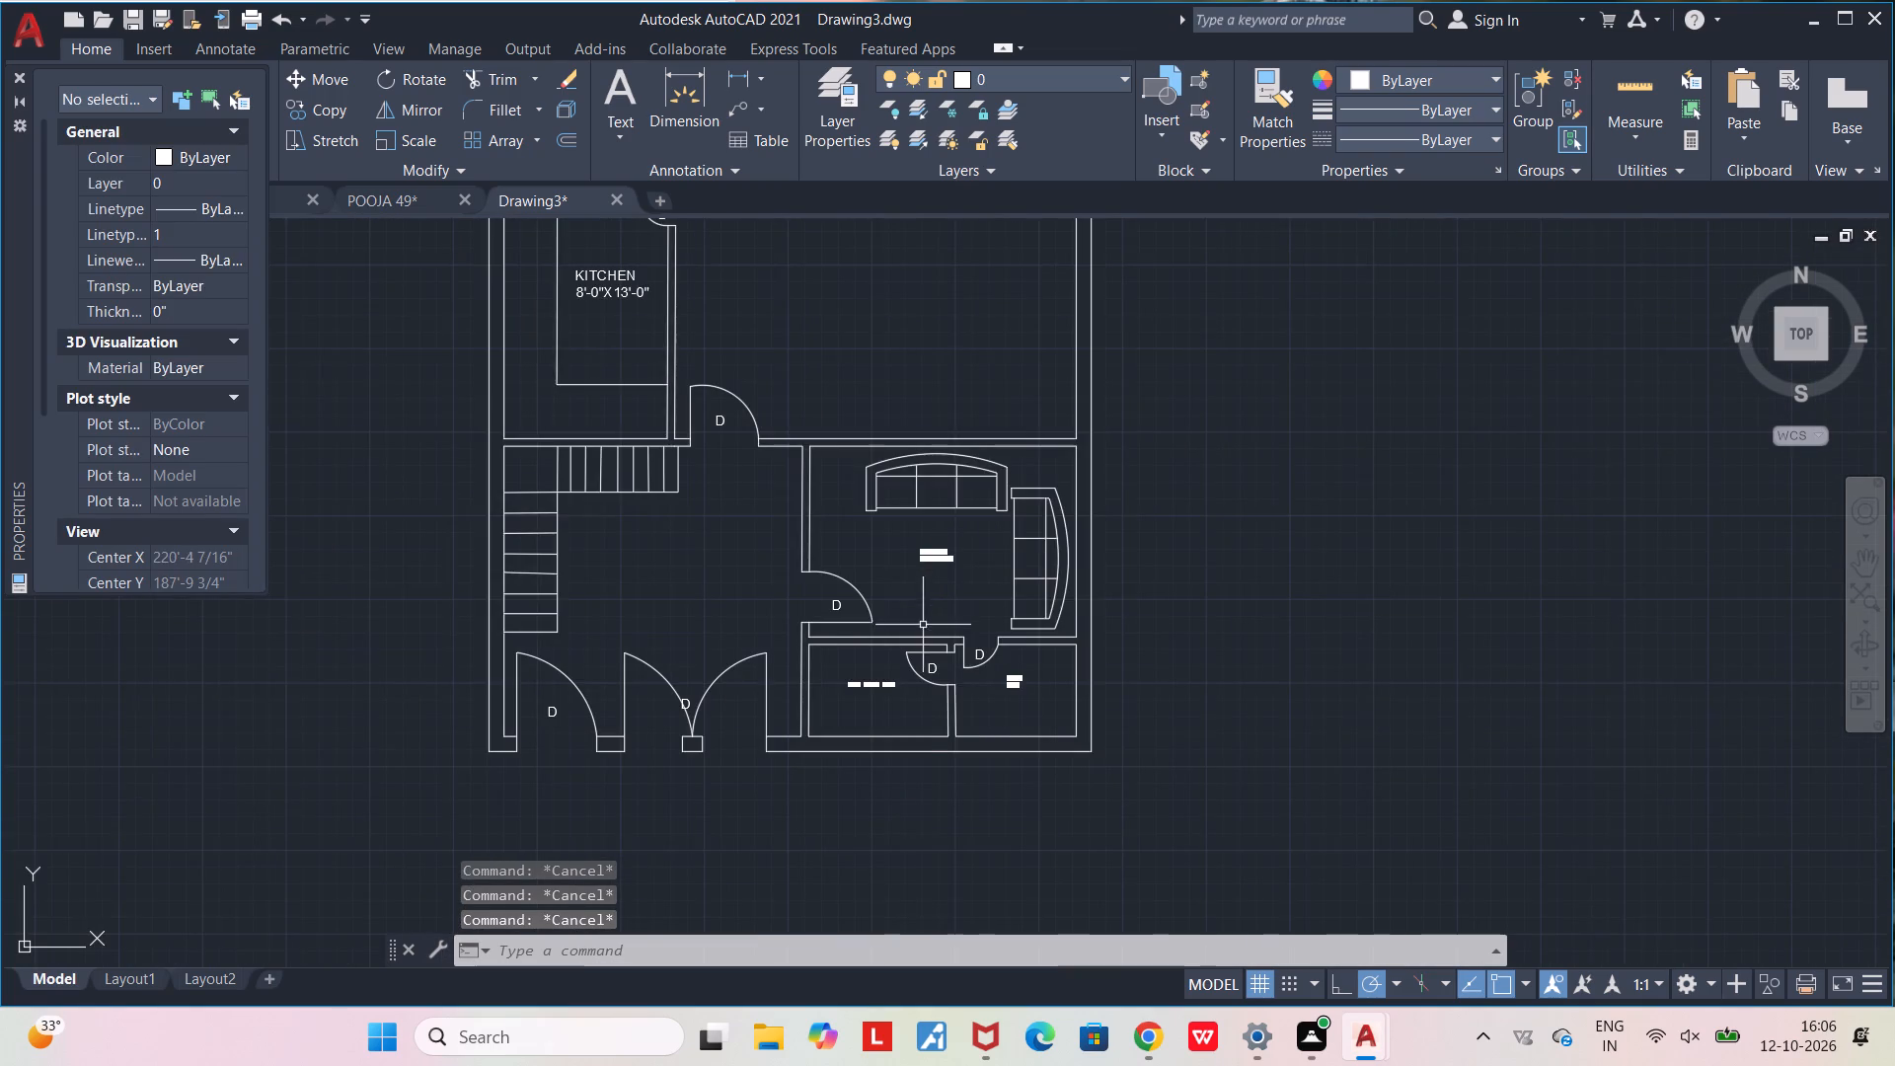
pyautogui.scroll(2, 923, 625)
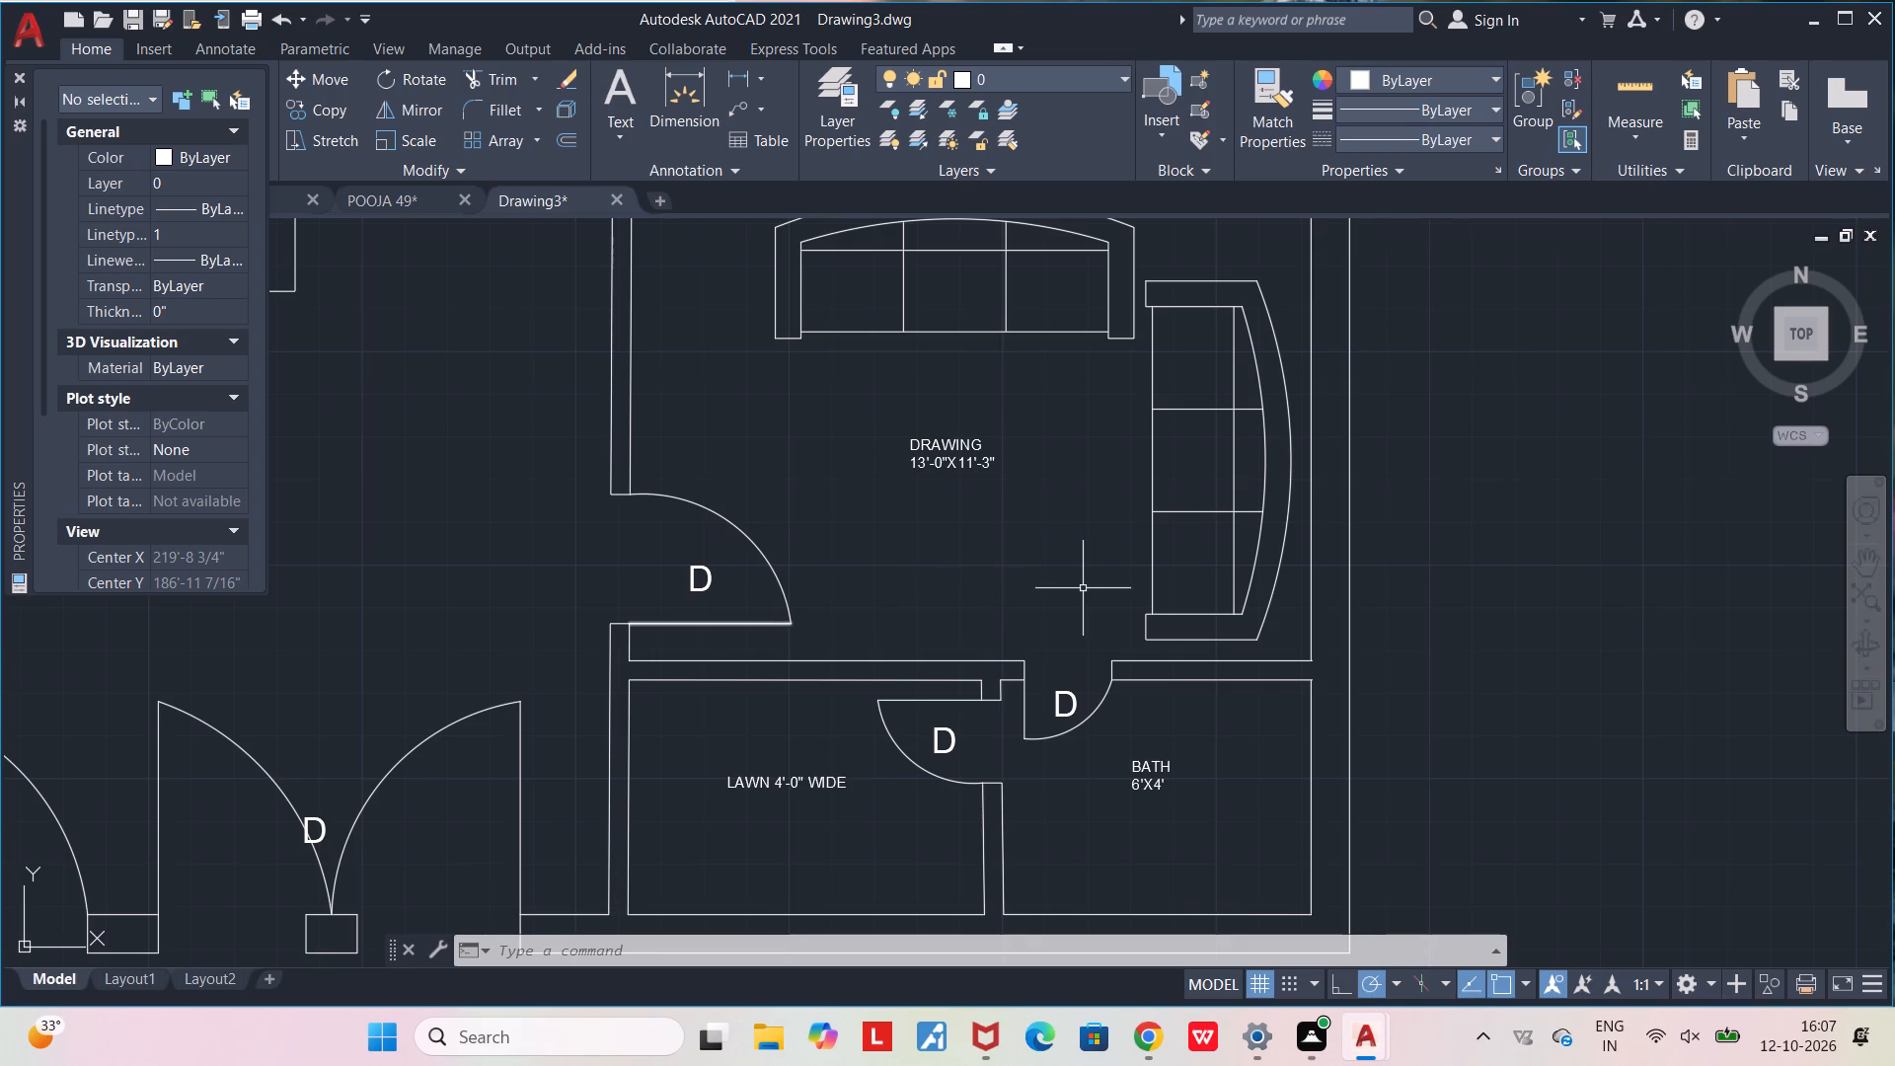
pyautogui.scroll(-2, 1032, 584)
pyautogui.scroll(2, 693, 611)
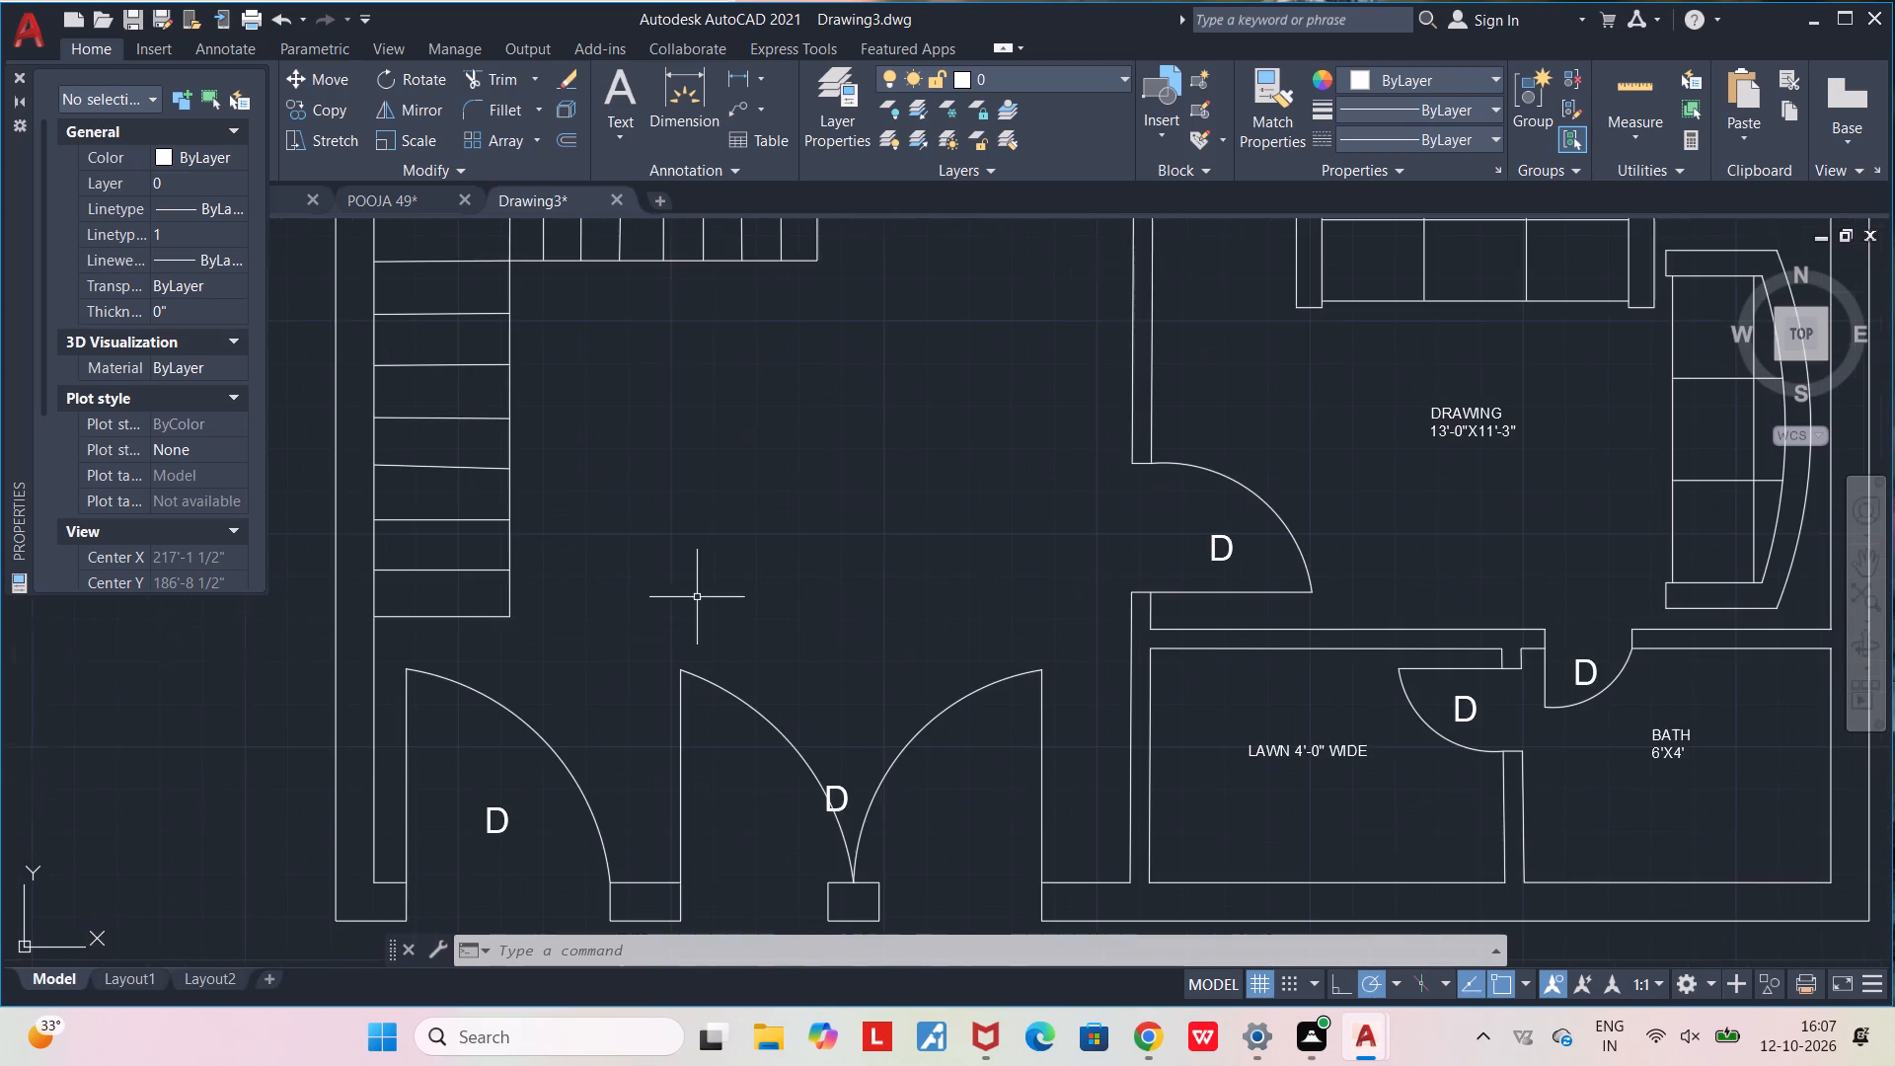
pyautogui.moveTo(735, 583); pyautogui.dragTo(778, 675, button='middle')
pyautogui.scroll(-2, 778, 675)
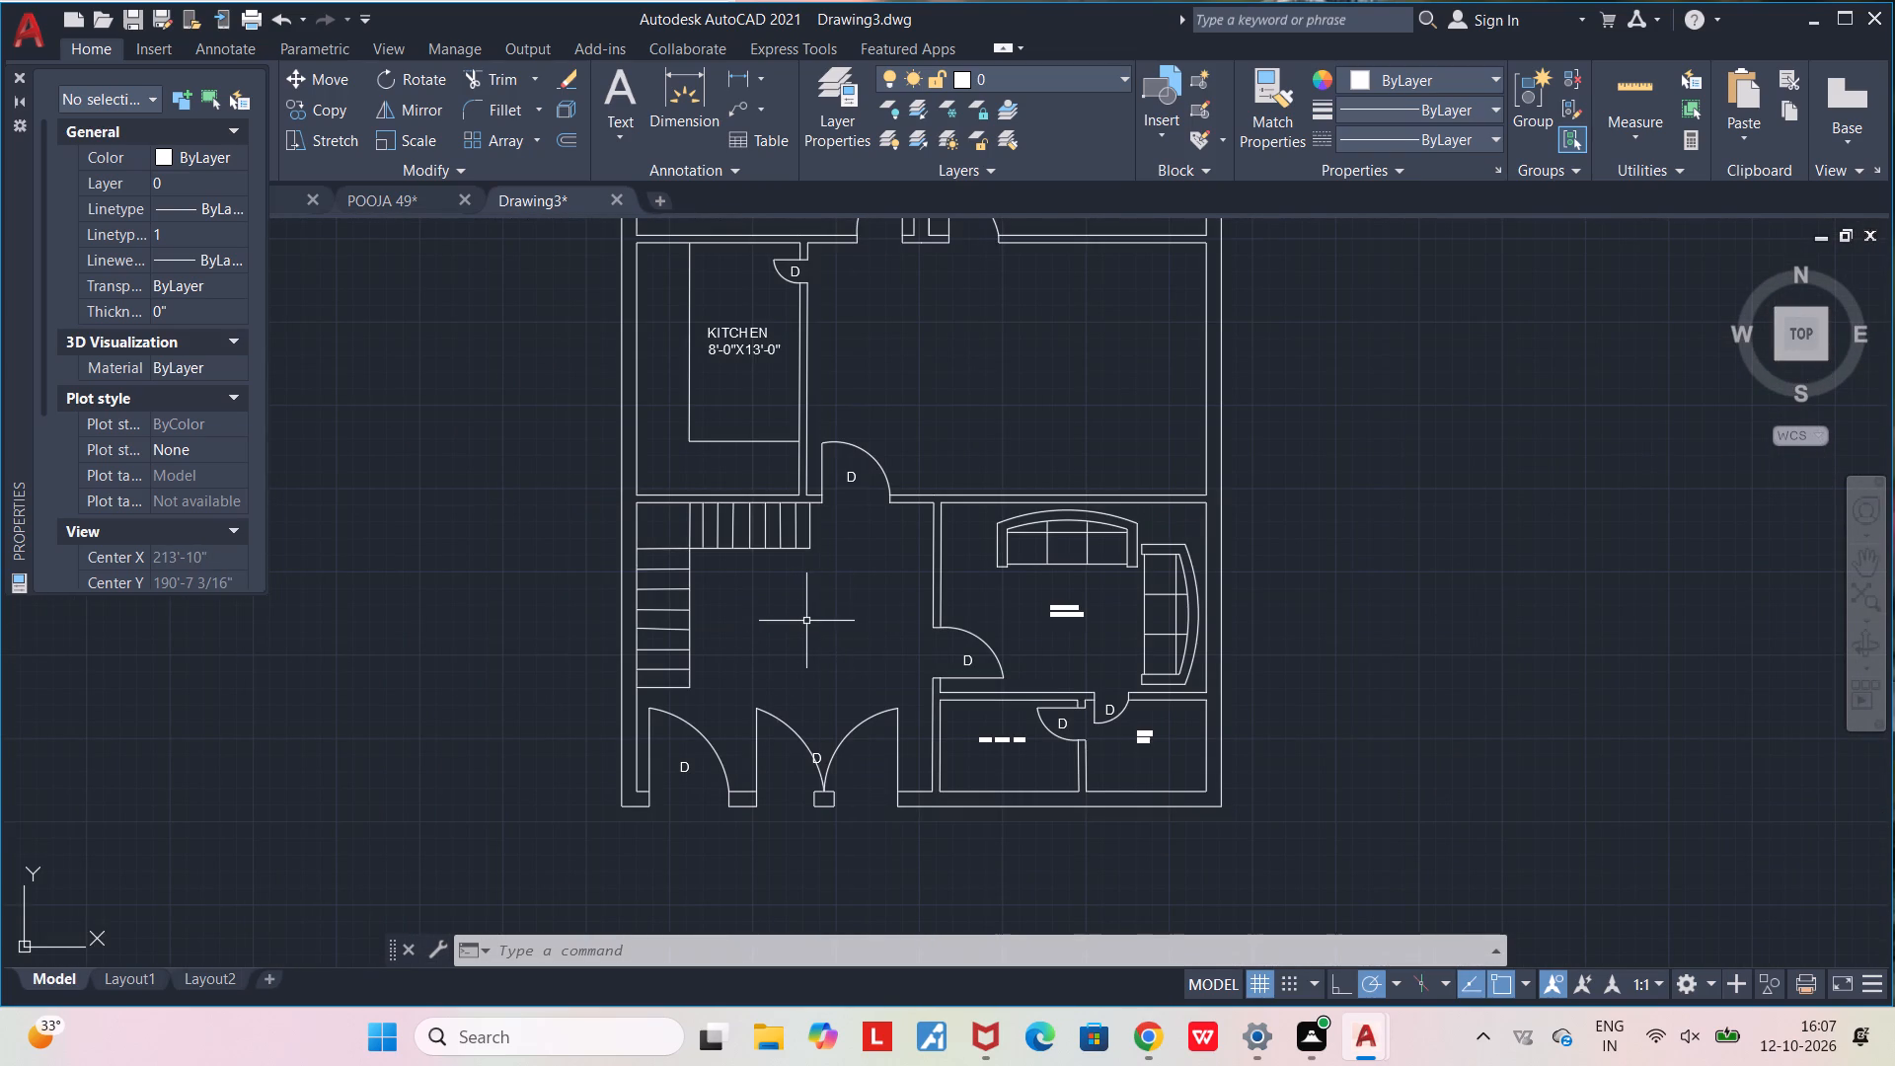
pyautogui.scroll(1, 806, 621)
pyautogui.click(638, 77)
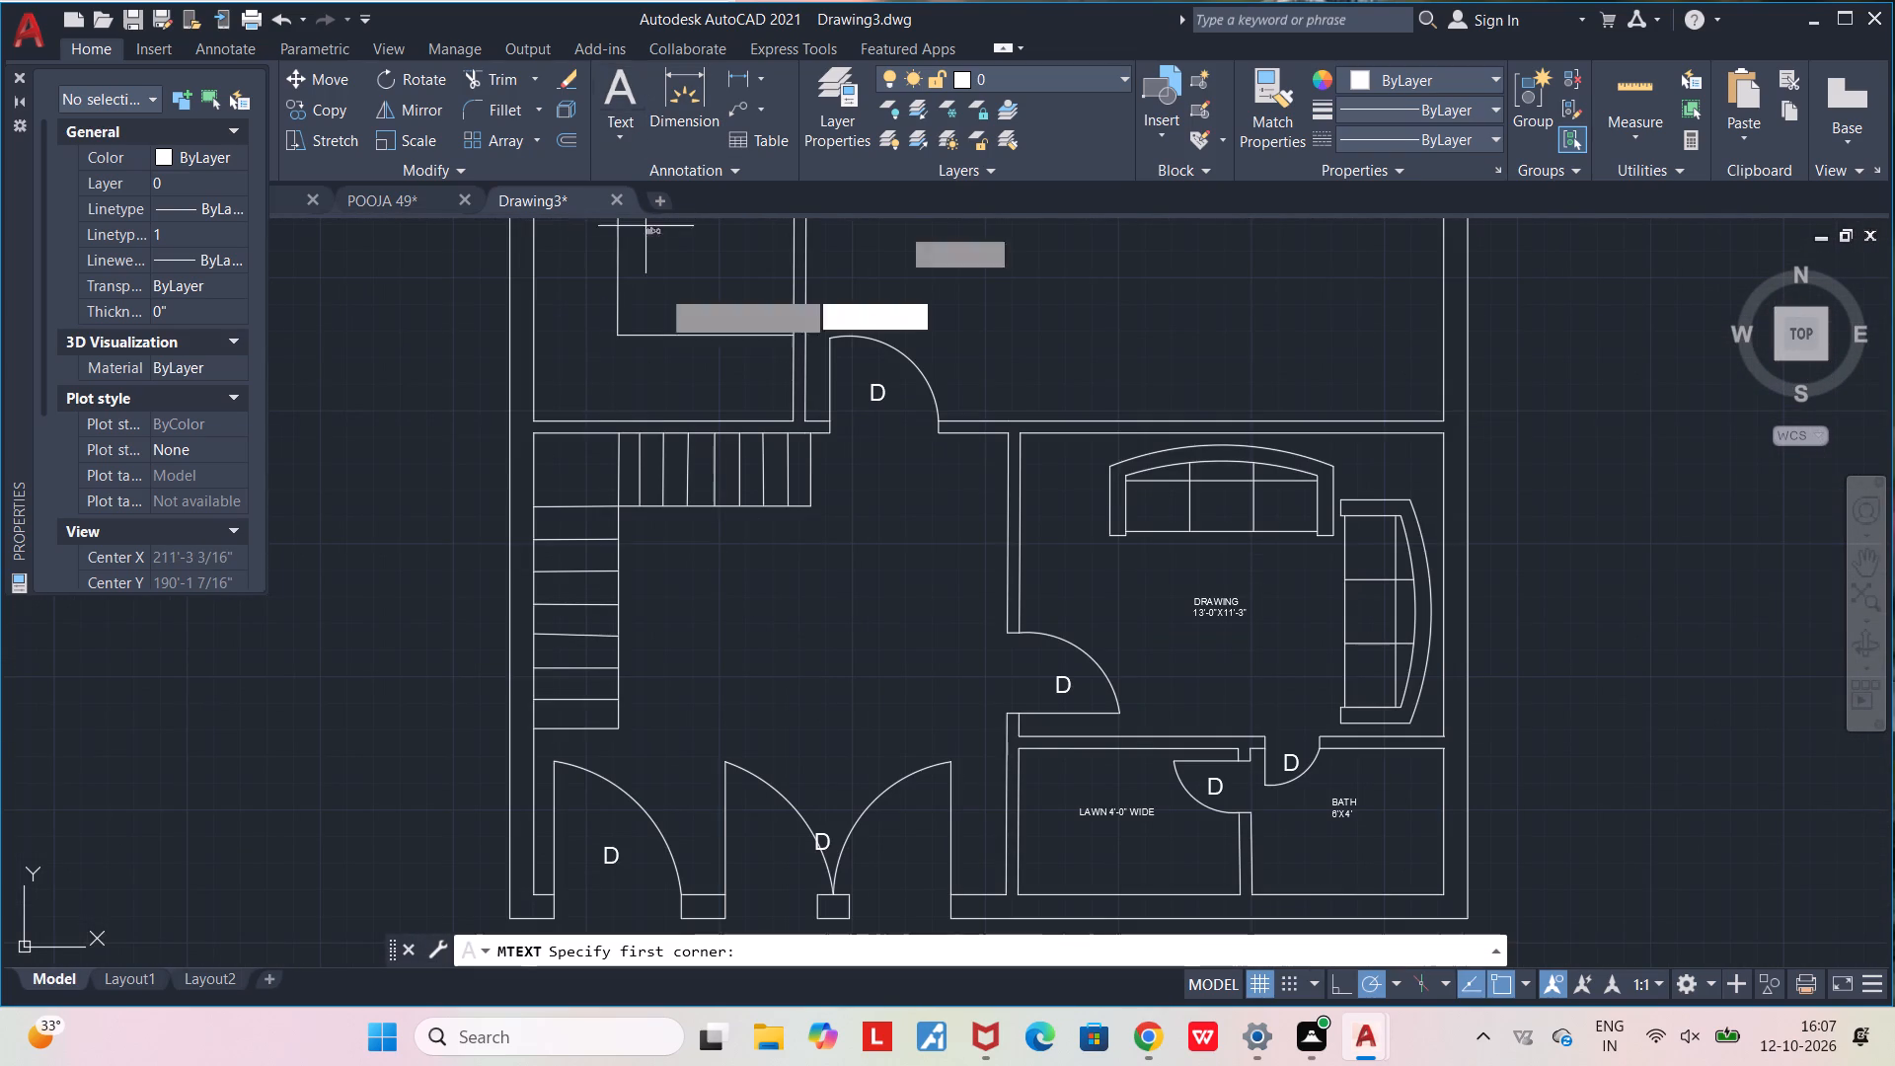
pyautogui.click(724, 584)
pyautogui.click(917, 644)
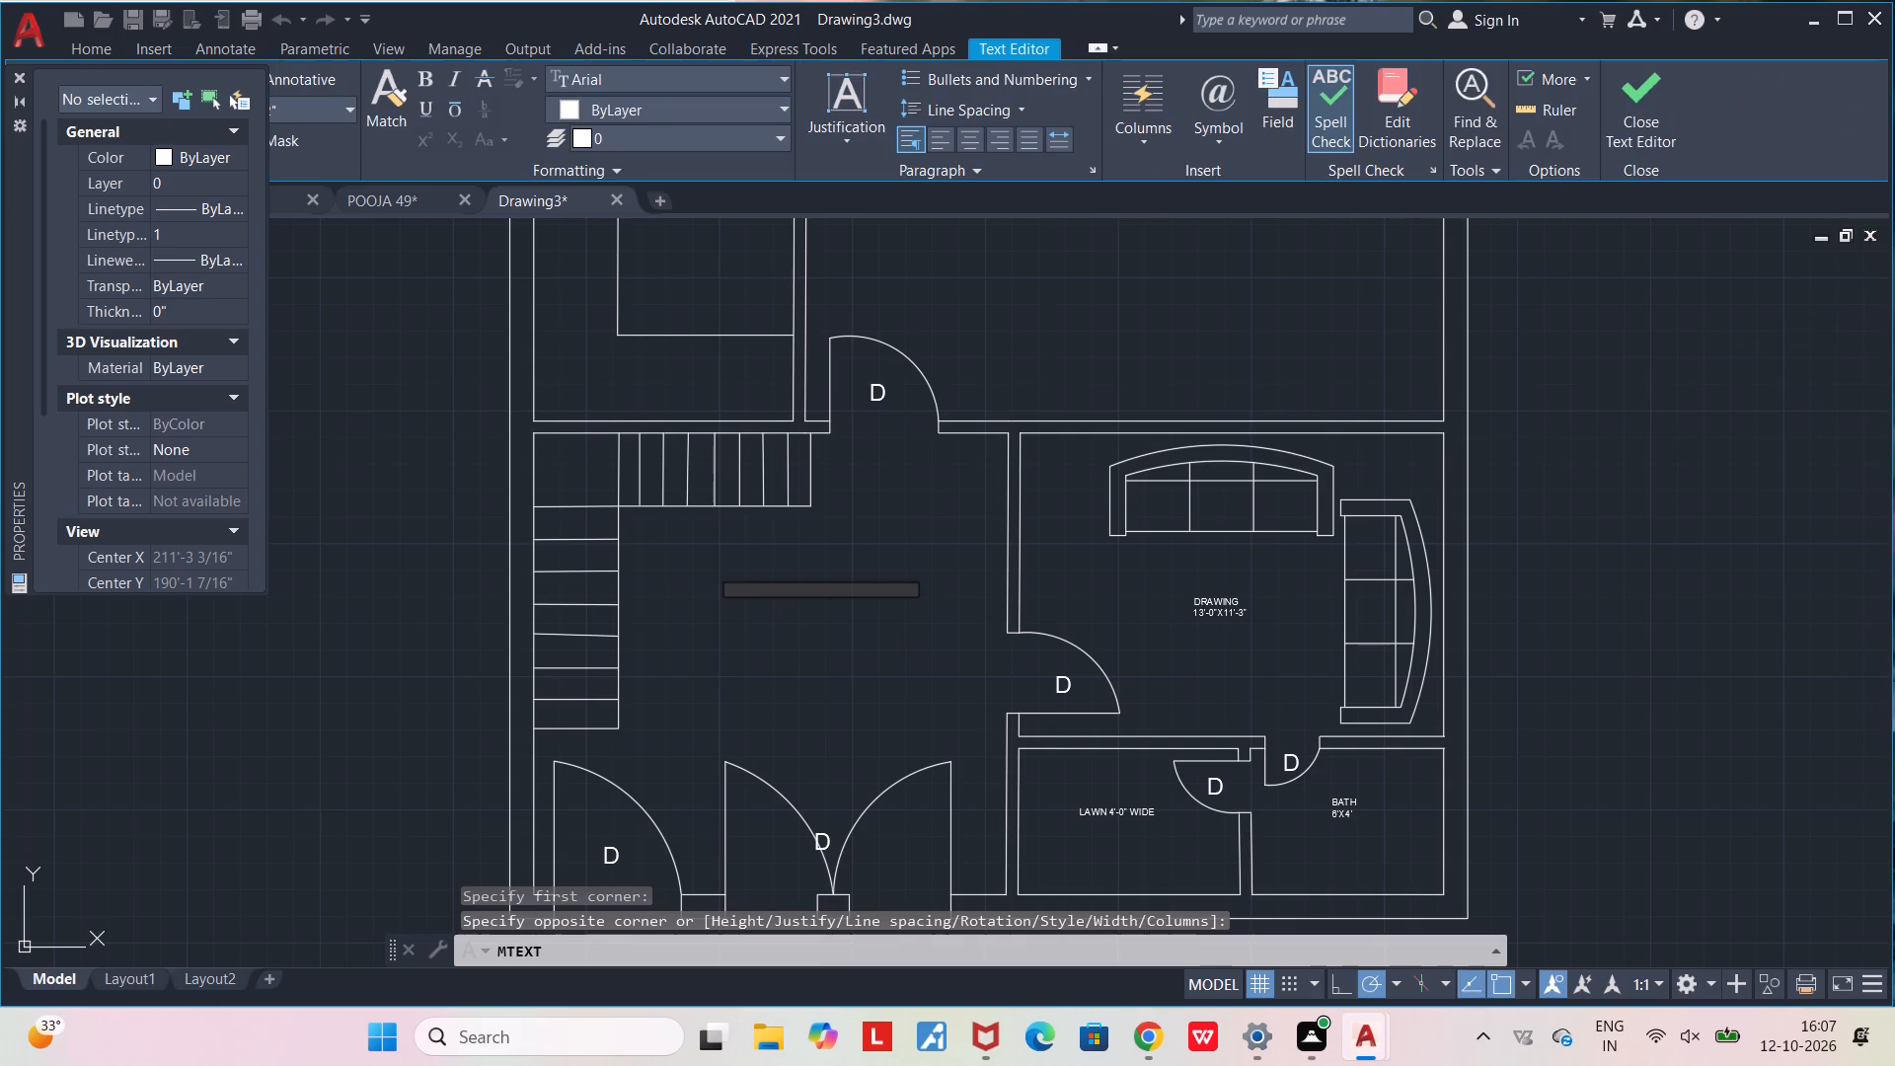
pyautogui.write('PO')
pyautogui.write('RCH')
pyautogui.press('Return')
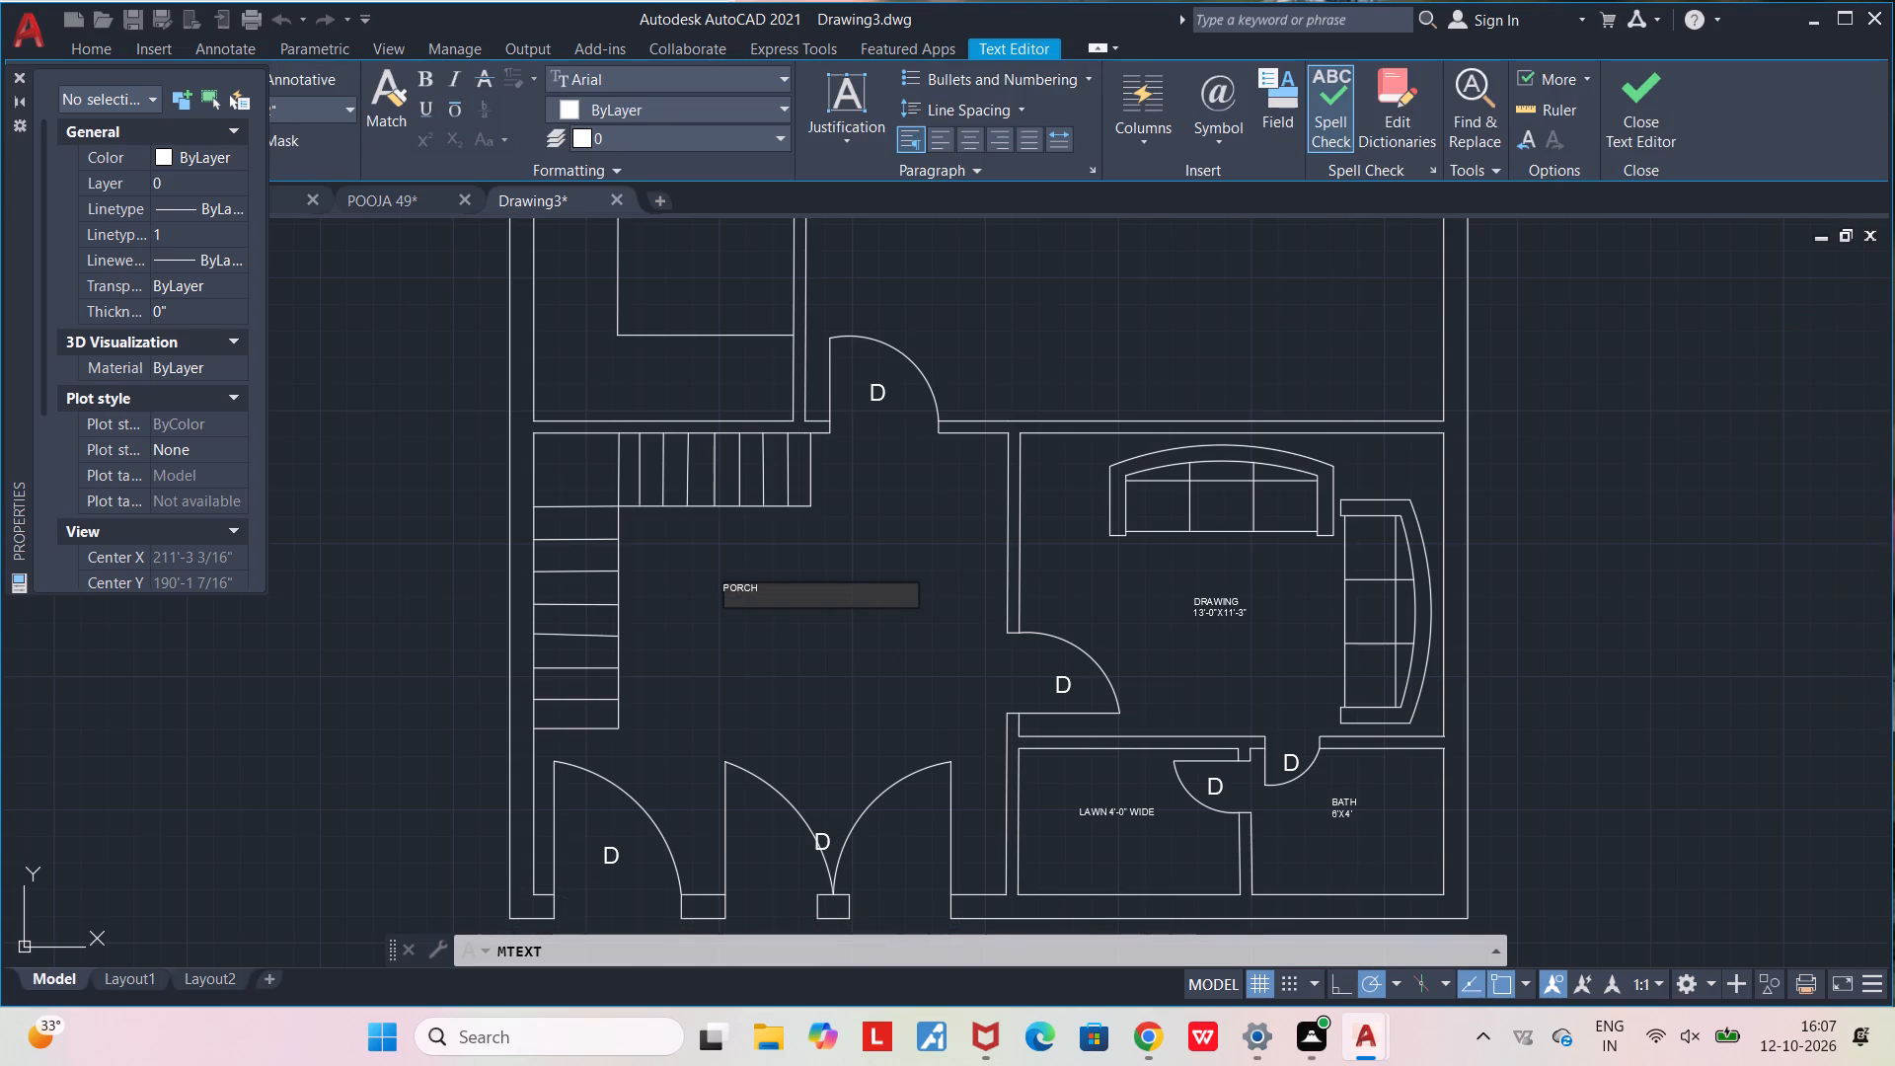
pyautogui.write('15')
pyautogui.press("'")
pyautogui.write('-2"X')
pyautogui.write("16'")
pyautogui.write('-0"')
pyautogui.click(740, 672)
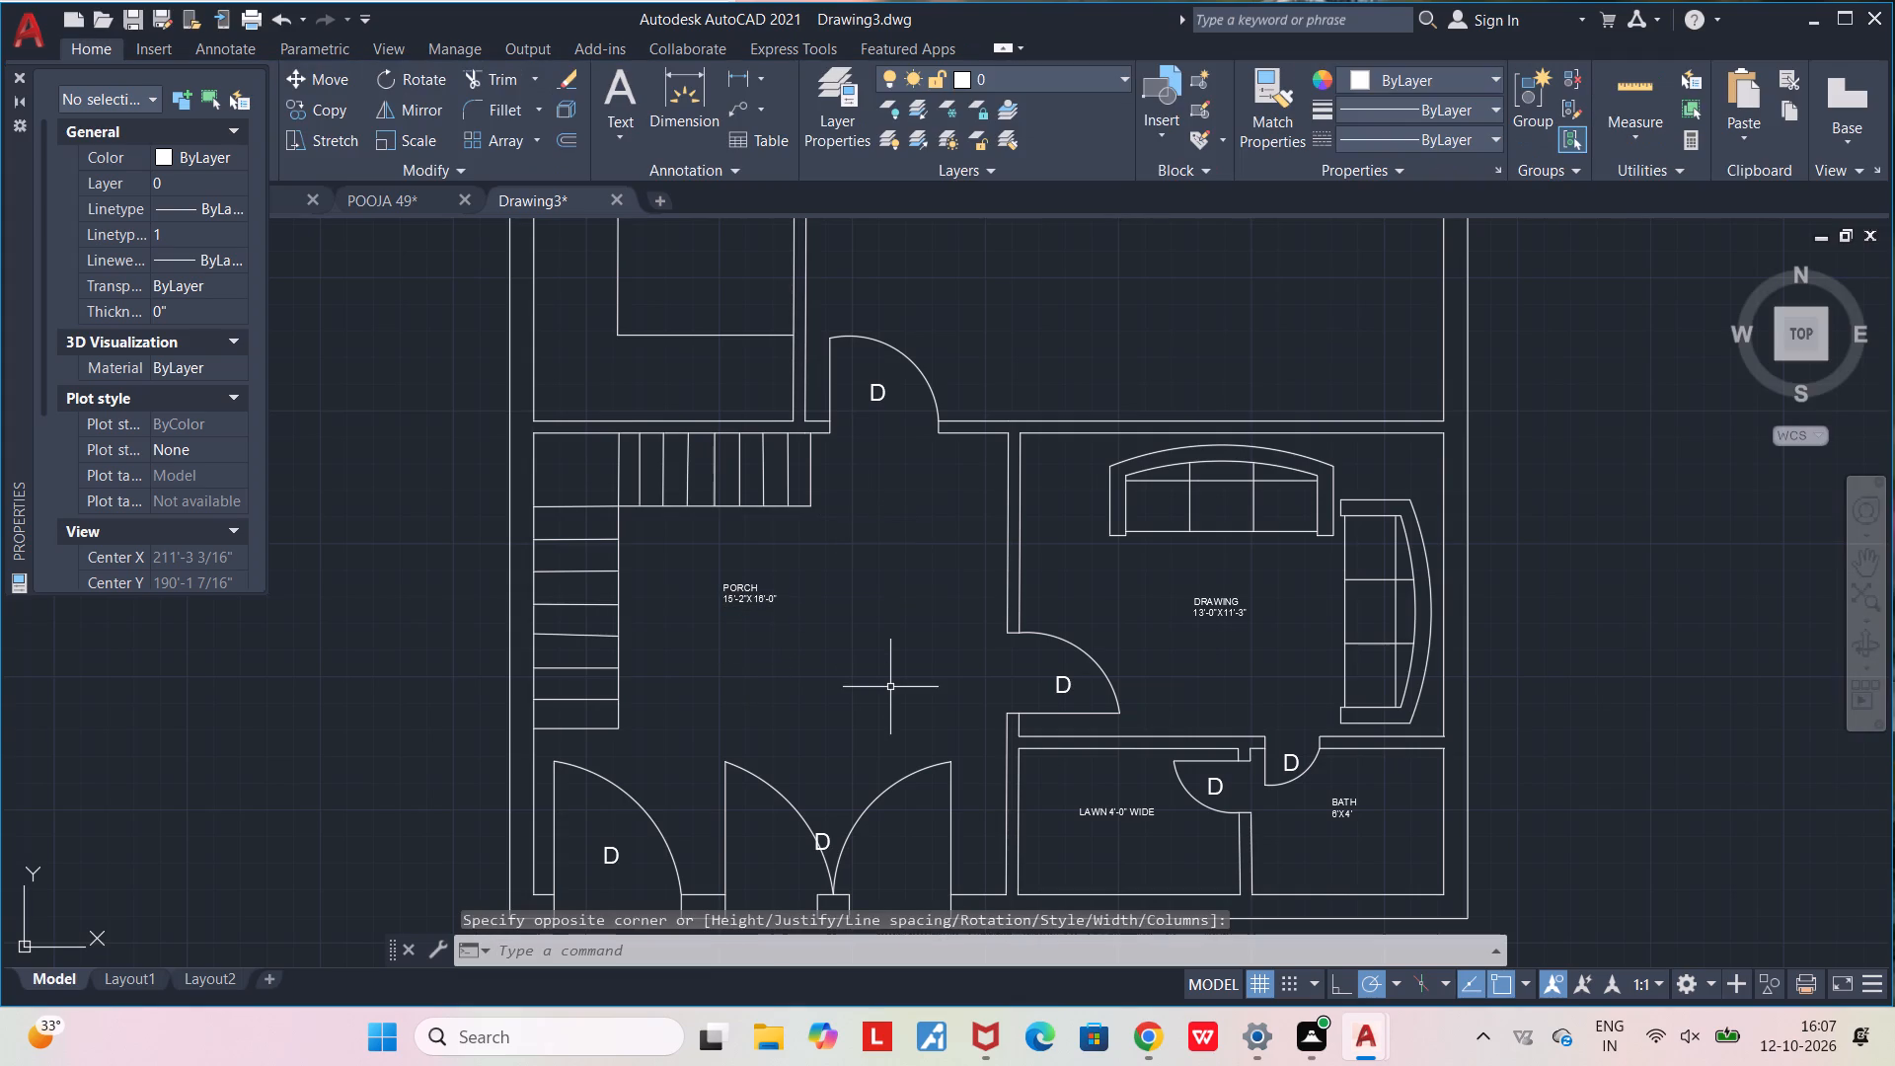
# Add a multiline text label reading T.V LOUNGE with 20'-0"X13'-0" below it in the open room east of the kitchen.
pyautogui.moveTo(918, 640); pyautogui.dragTo(908, 762, button='middle')
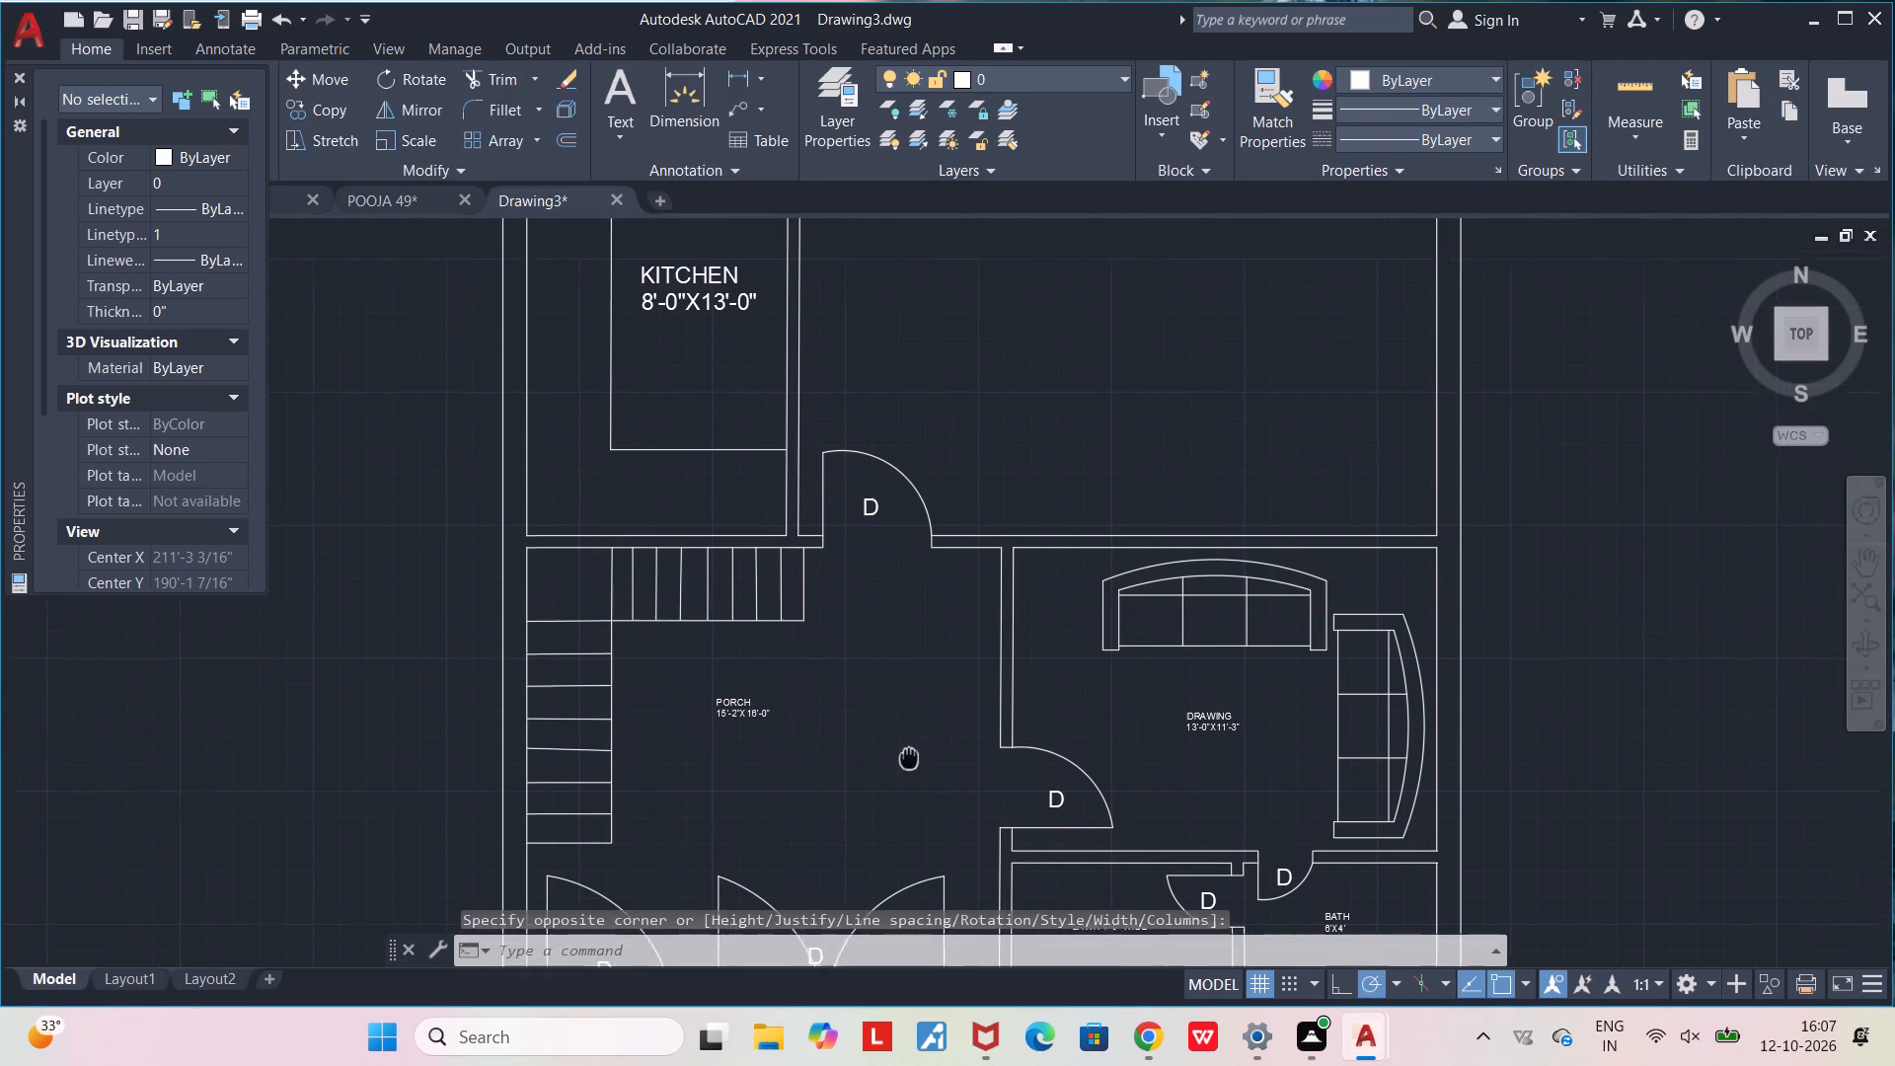
pyautogui.moveTo(908, 762); pyautogui.dragTo(750, 832, button='middle')
pyautogui.scroll(-2, 750, 832)
pyautogui.scroll(1, 873, 664)
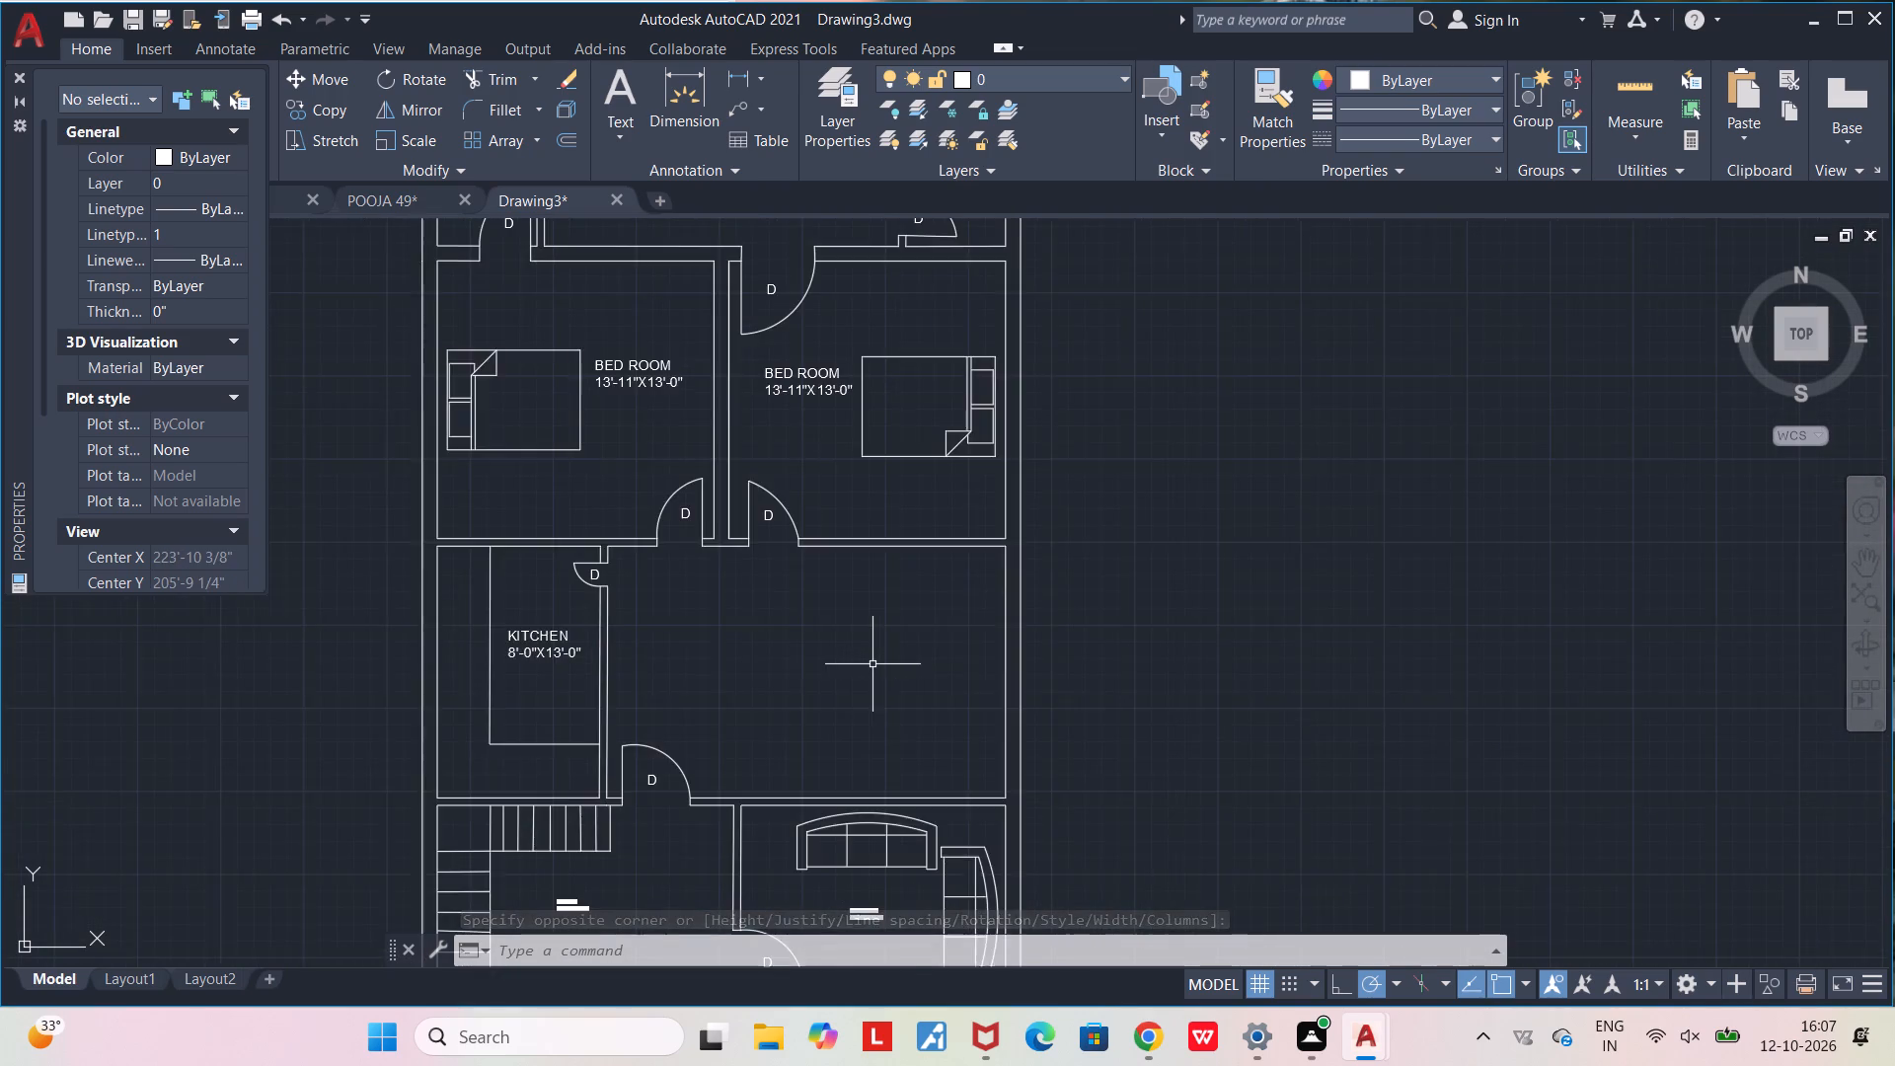
pyautogui.scroll(1, 872, 664)
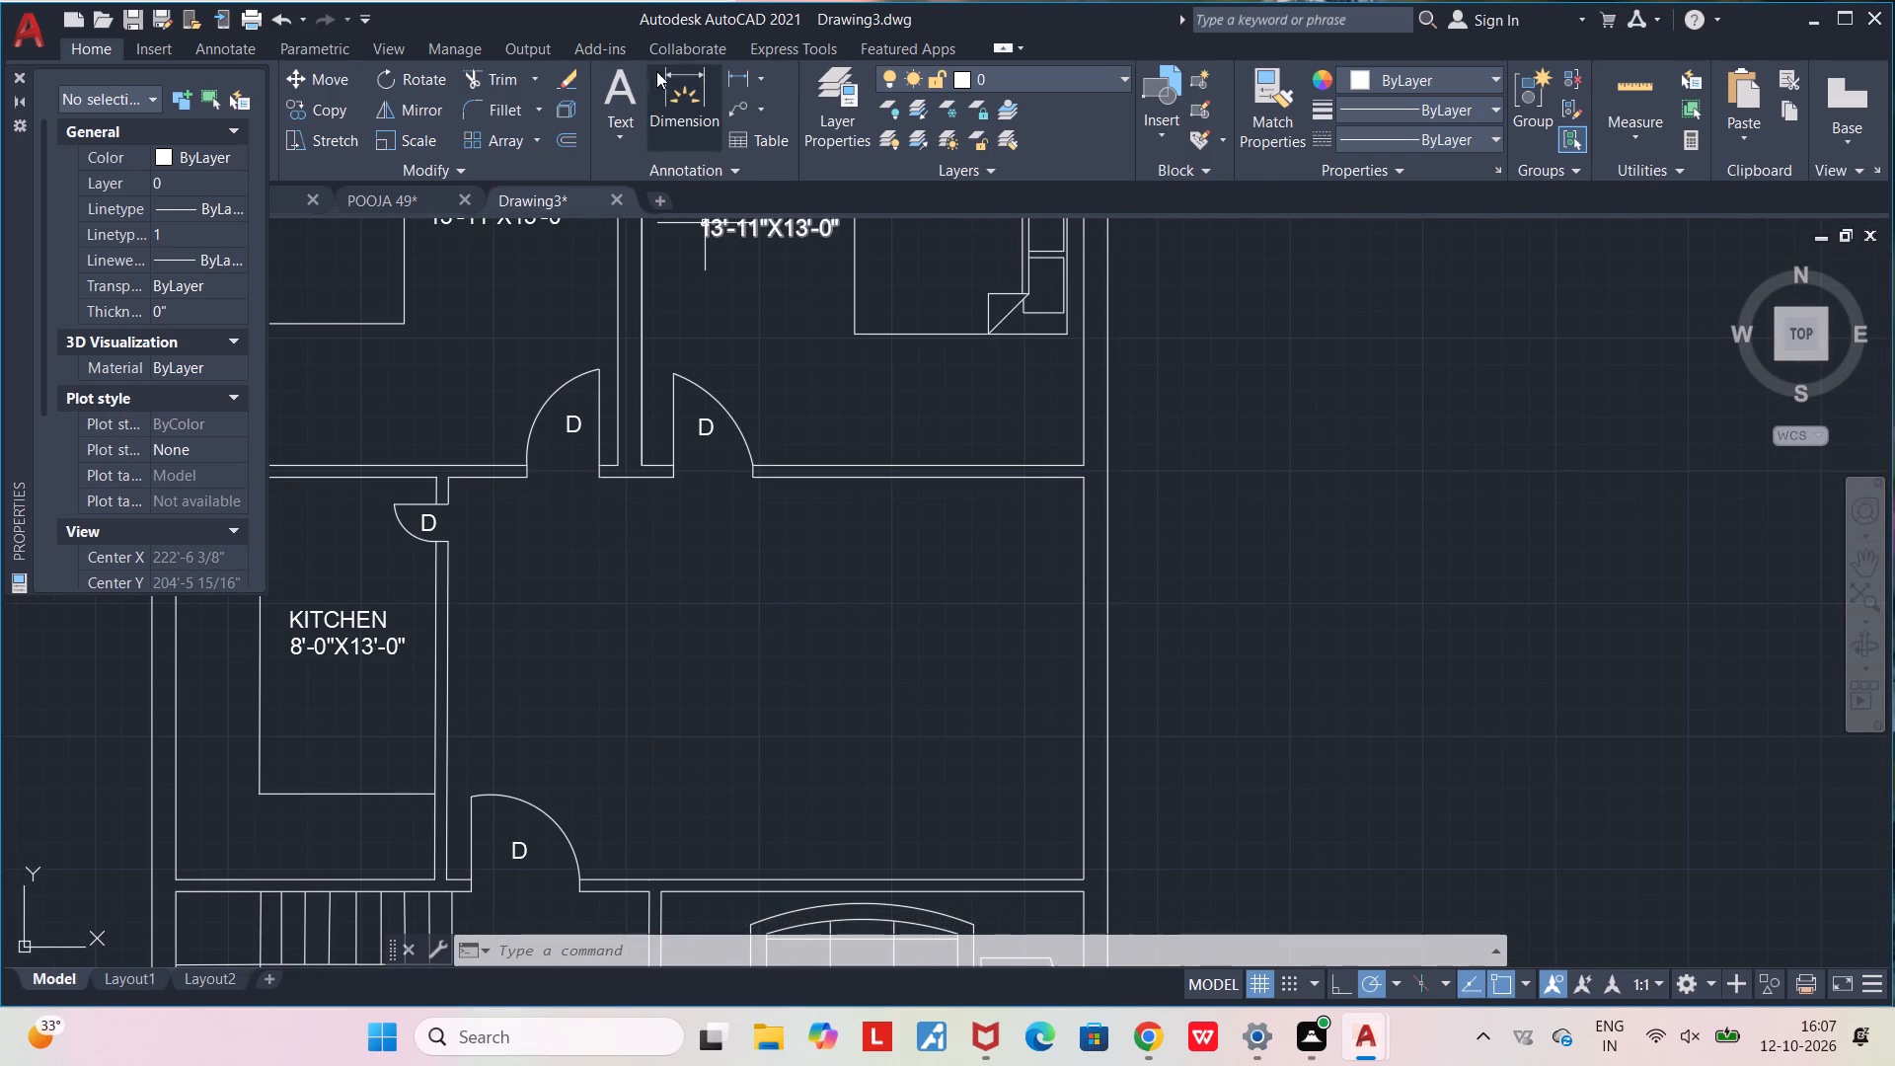
pyautogui.click(628, 77)
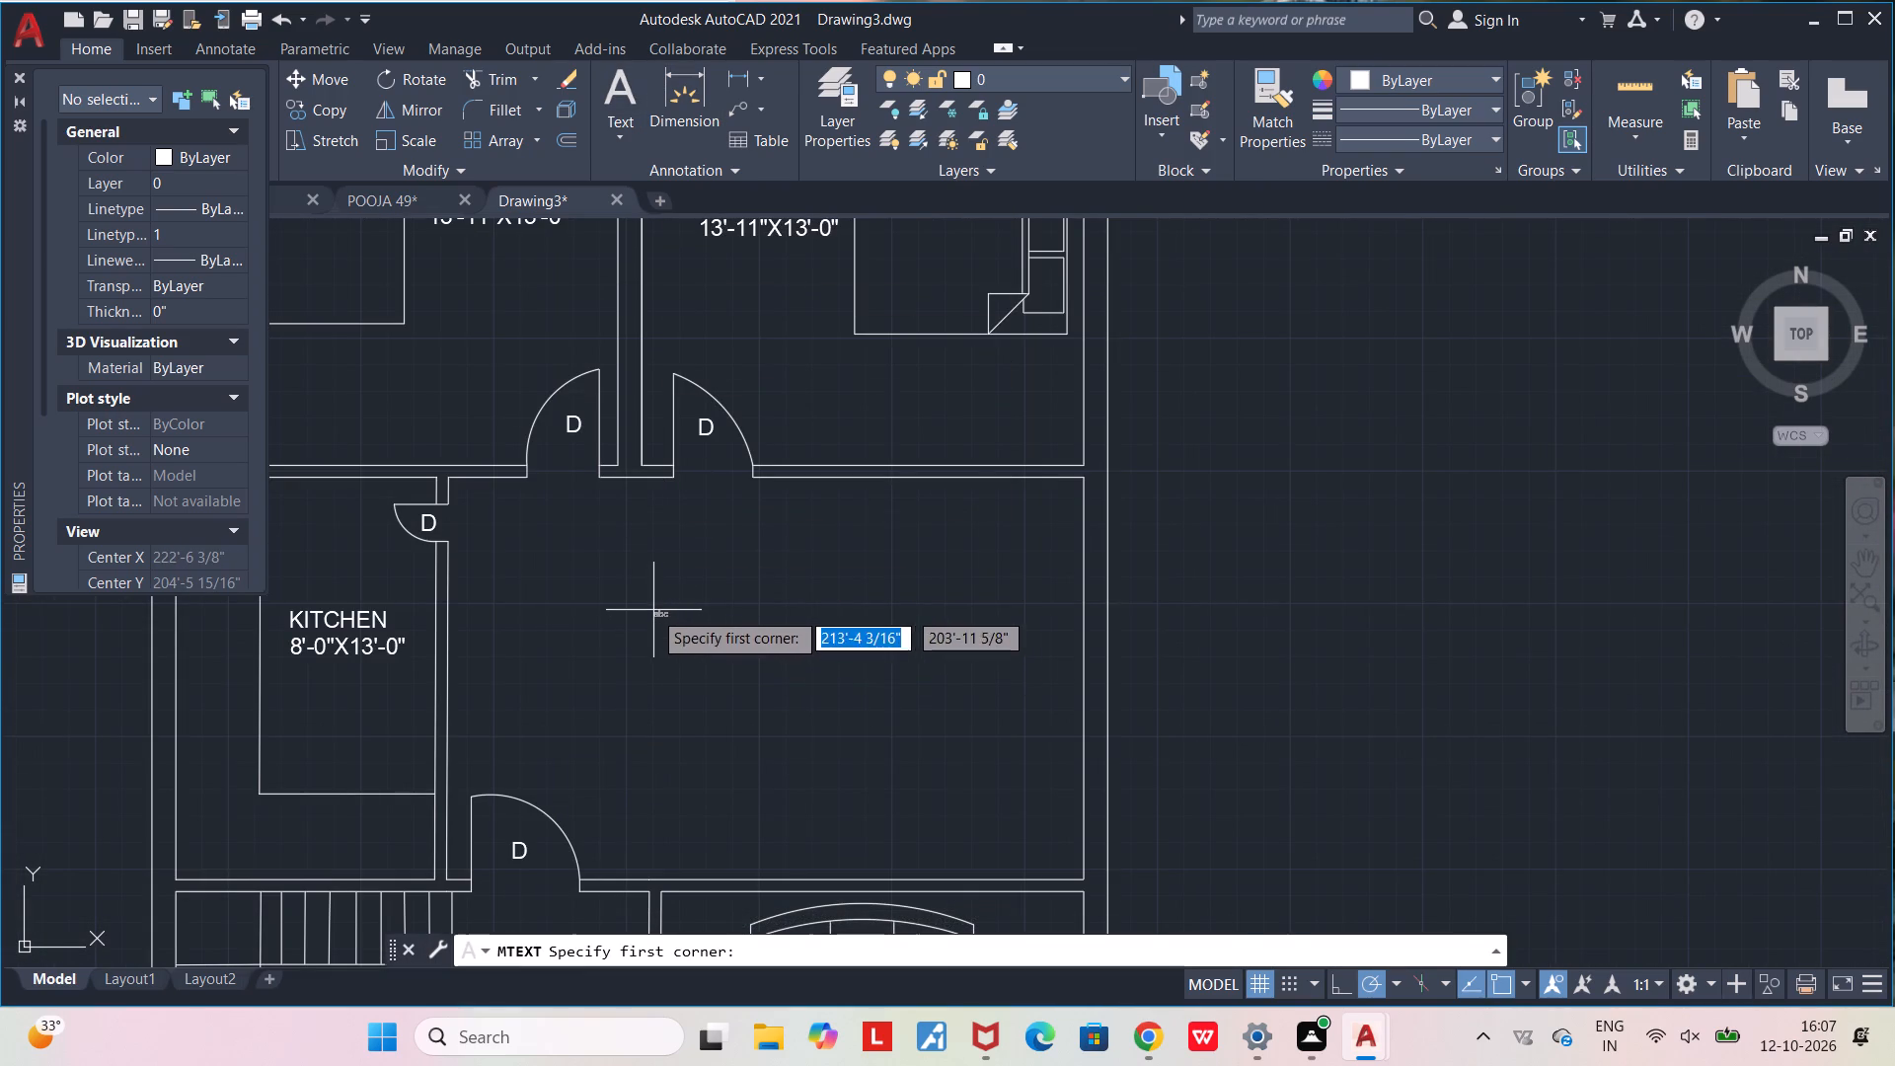
pyautogui.click(652, 609)
pyautogui.click(909, 670)
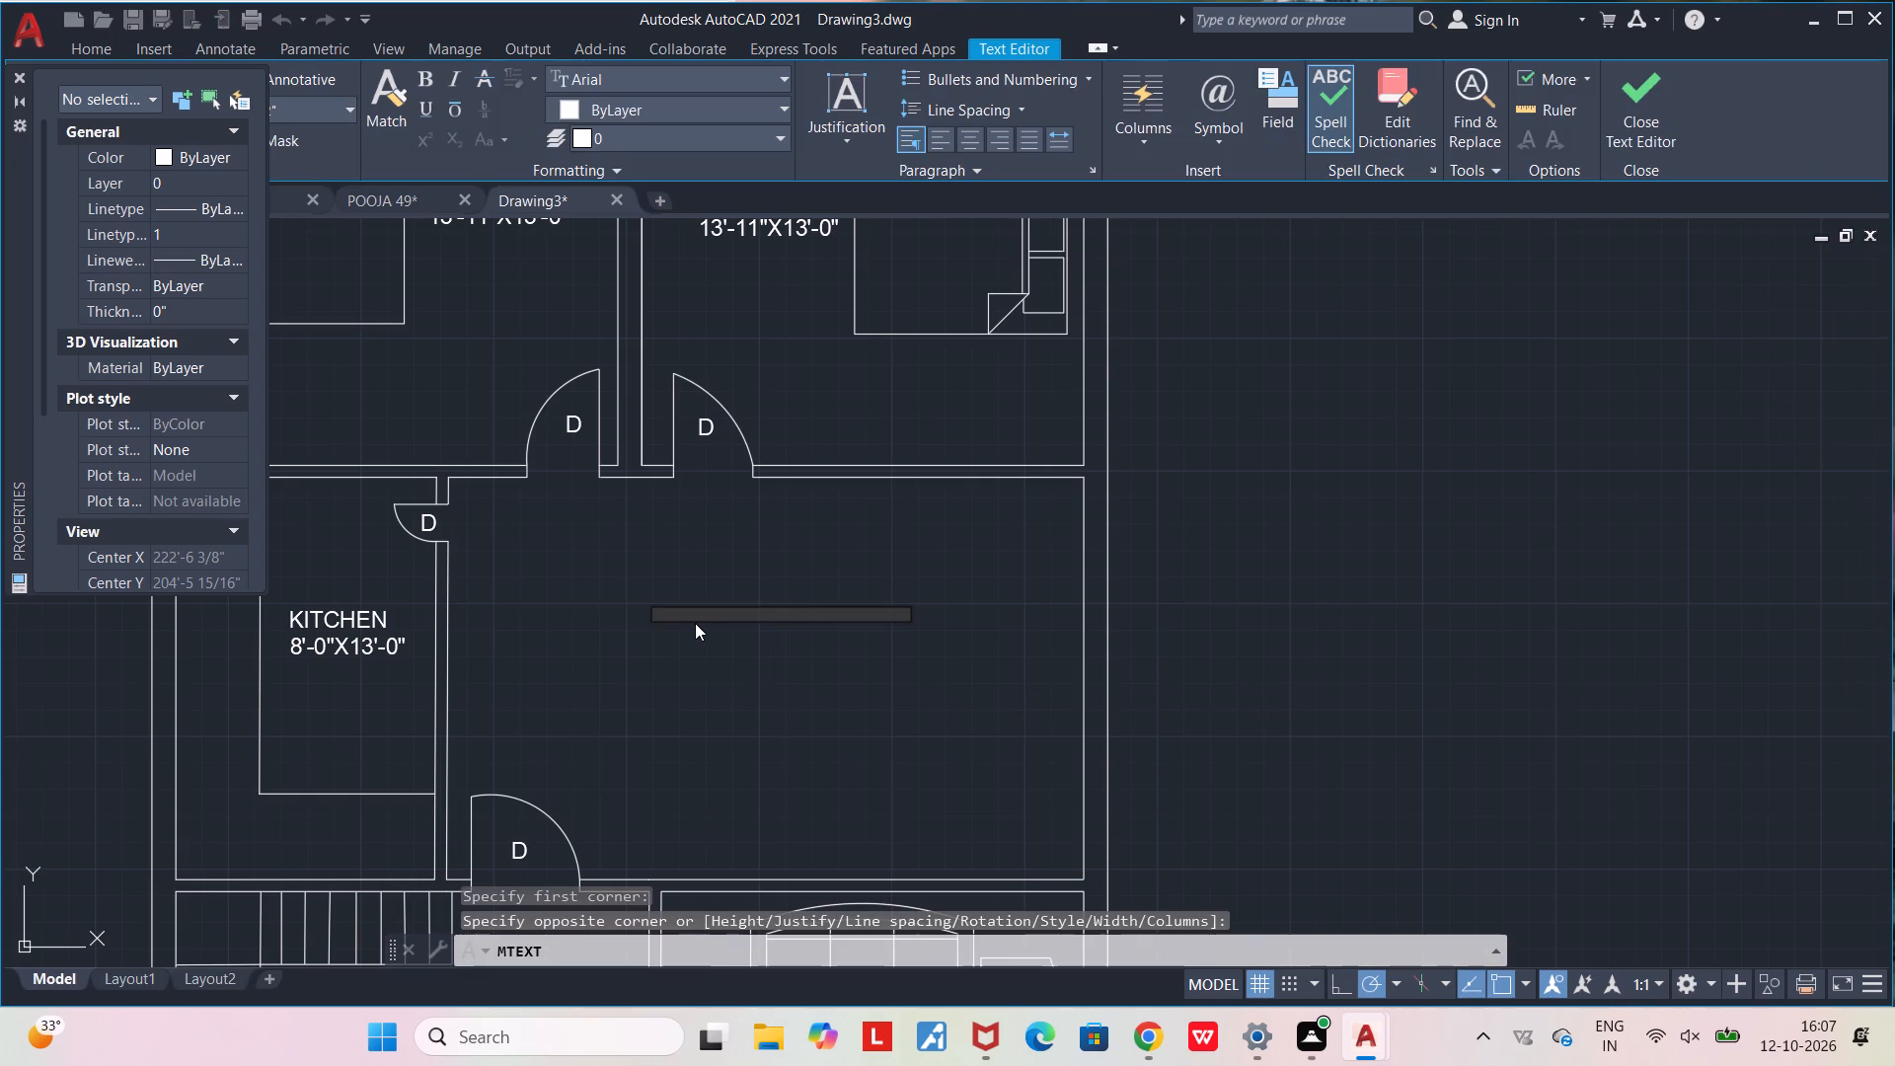
pyautogui.press('t')
pyautogui.write('.V')
pyautogui.press('space')
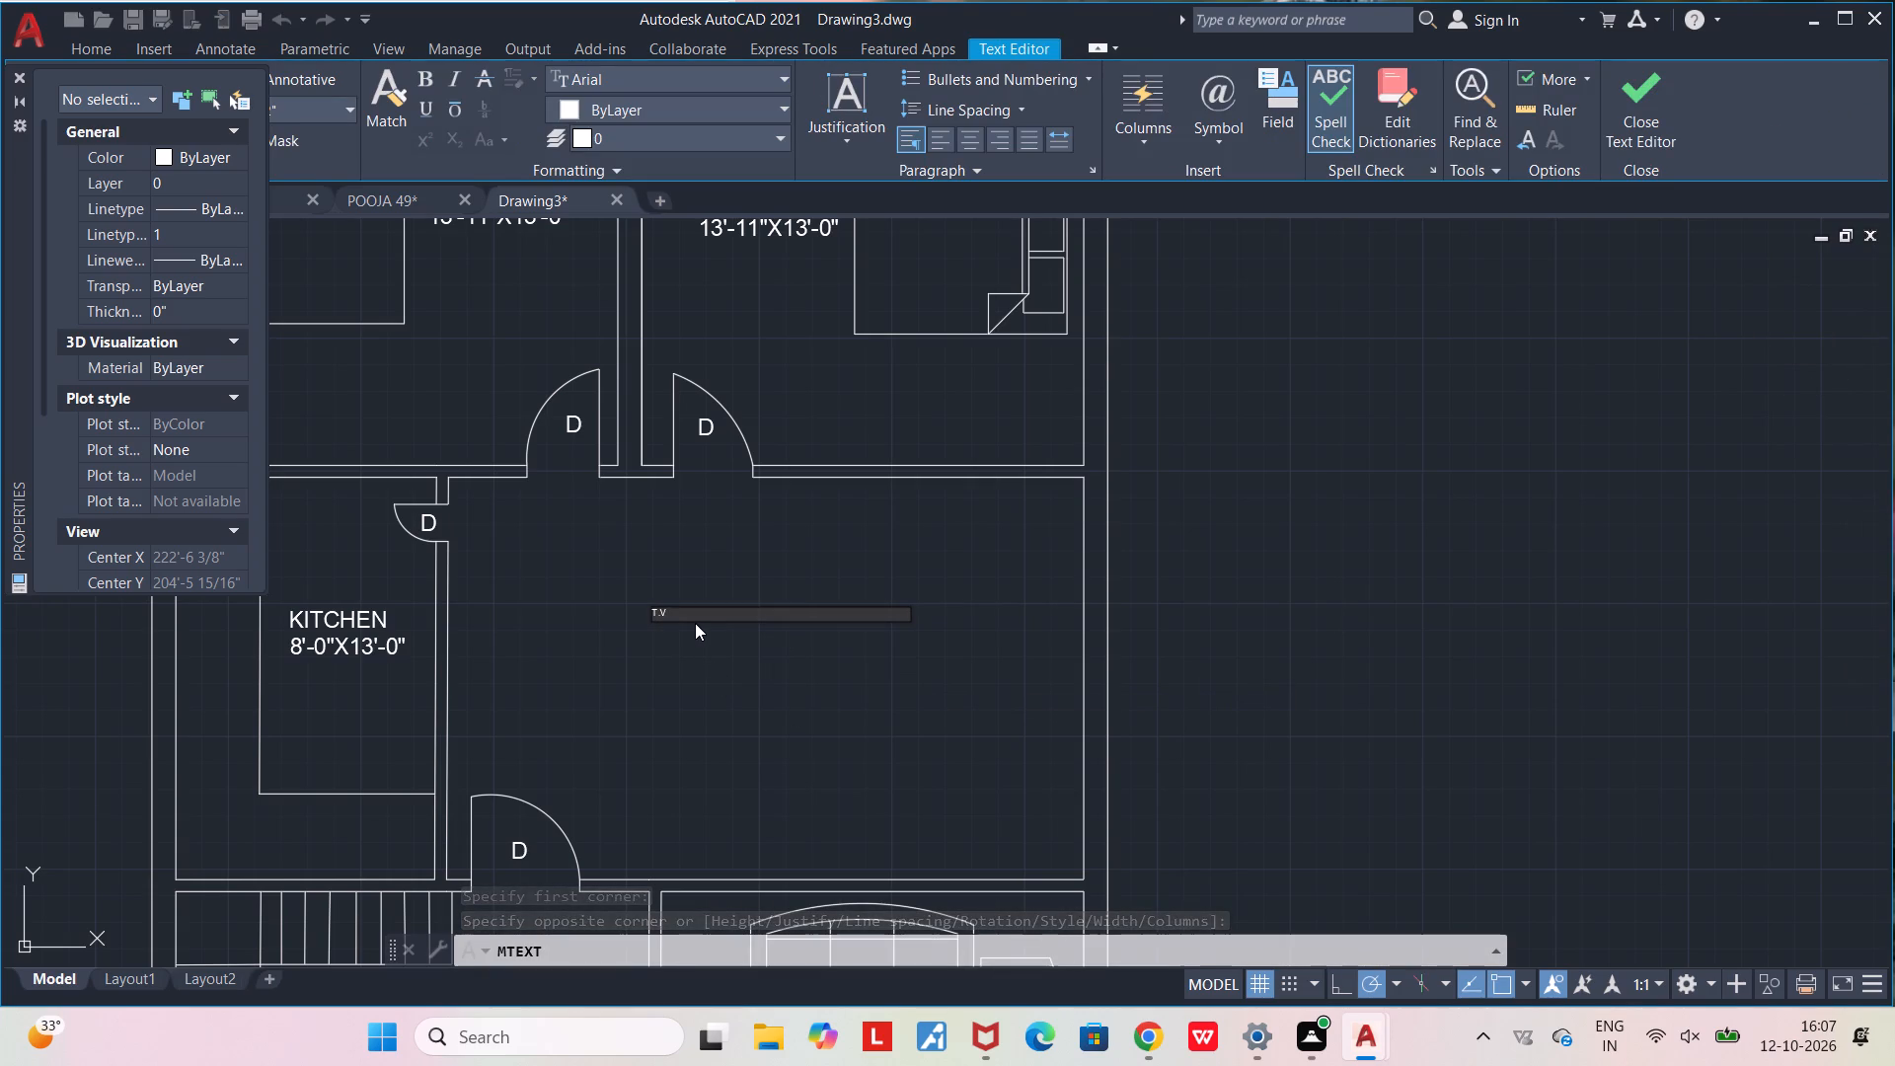
pyautogui.write('LO')
pyautogui.write('UNG')
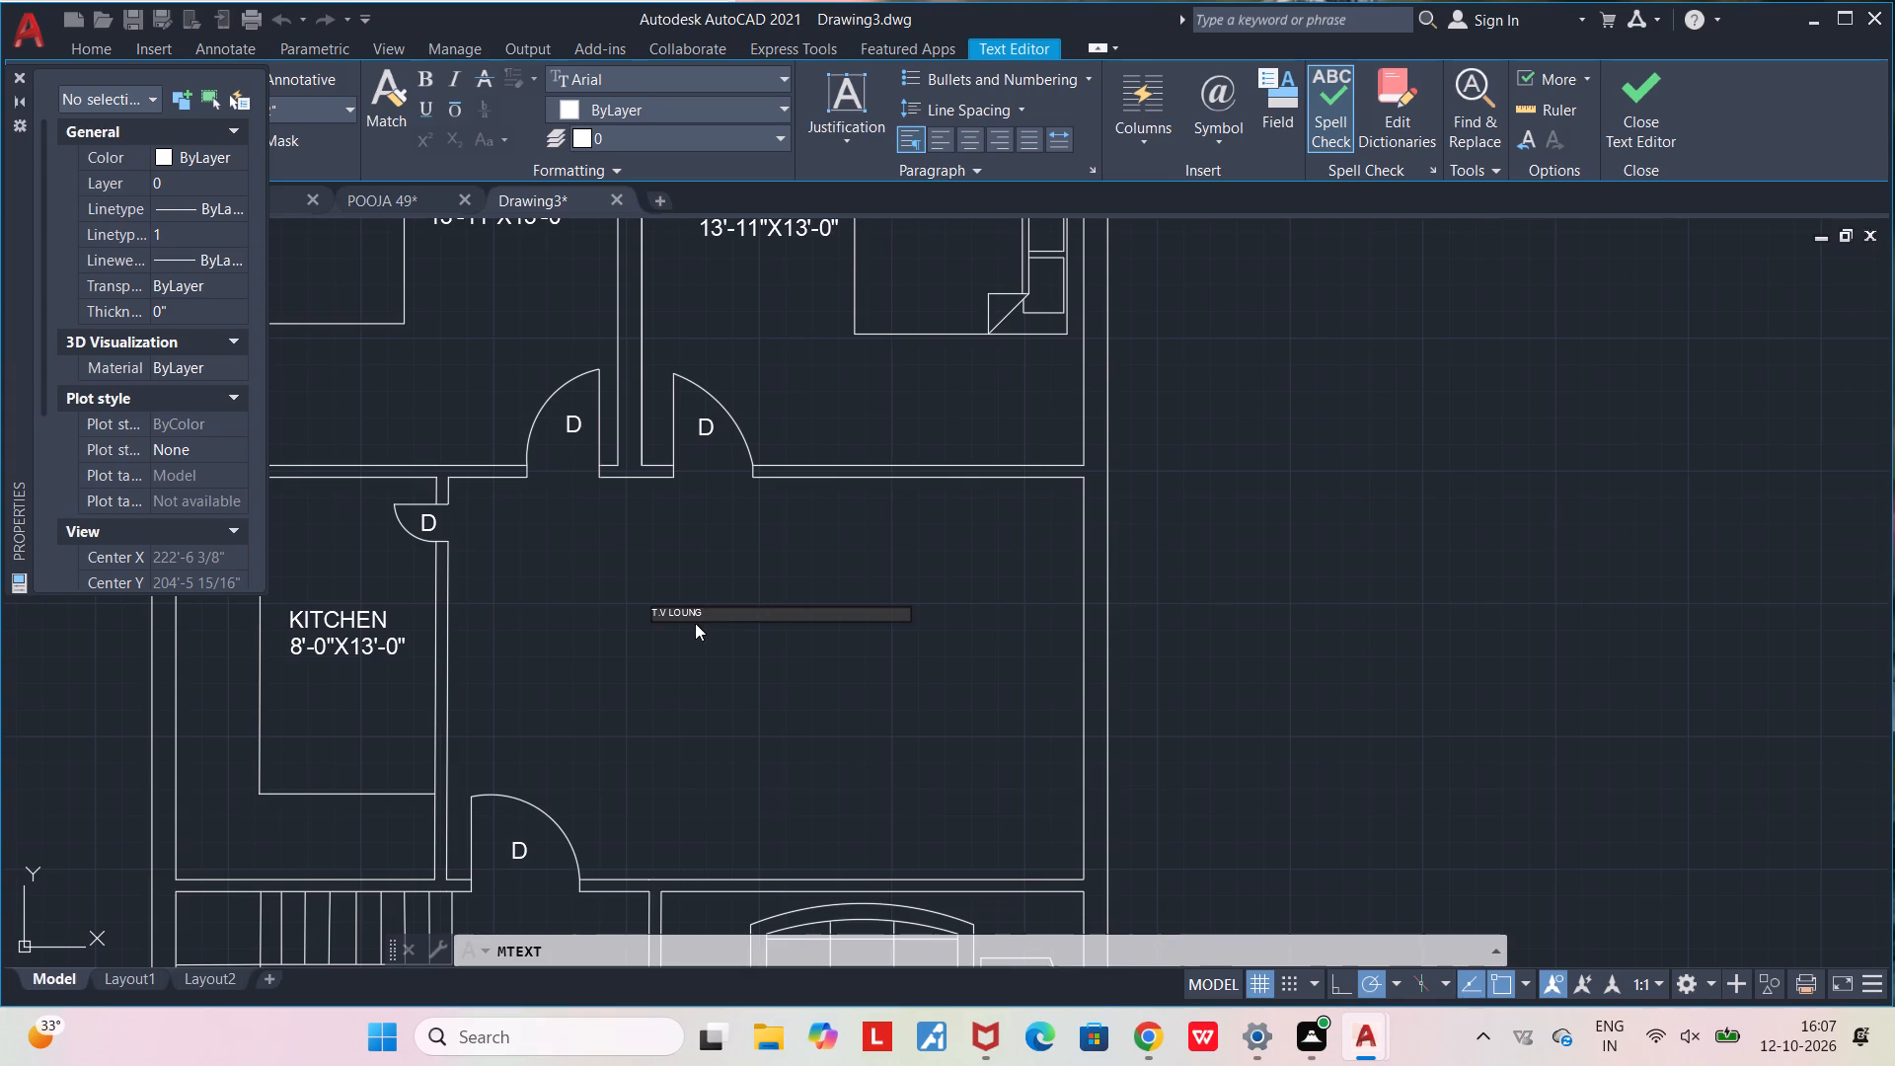
pyautogui.press('e')
pyautogui.press('Return')
pyautogui.write('20')
pyautogui.press("'")
pyautogui.write('-0')
pyautogui.hotkey('shift', '"')
pyautogui.press('x')
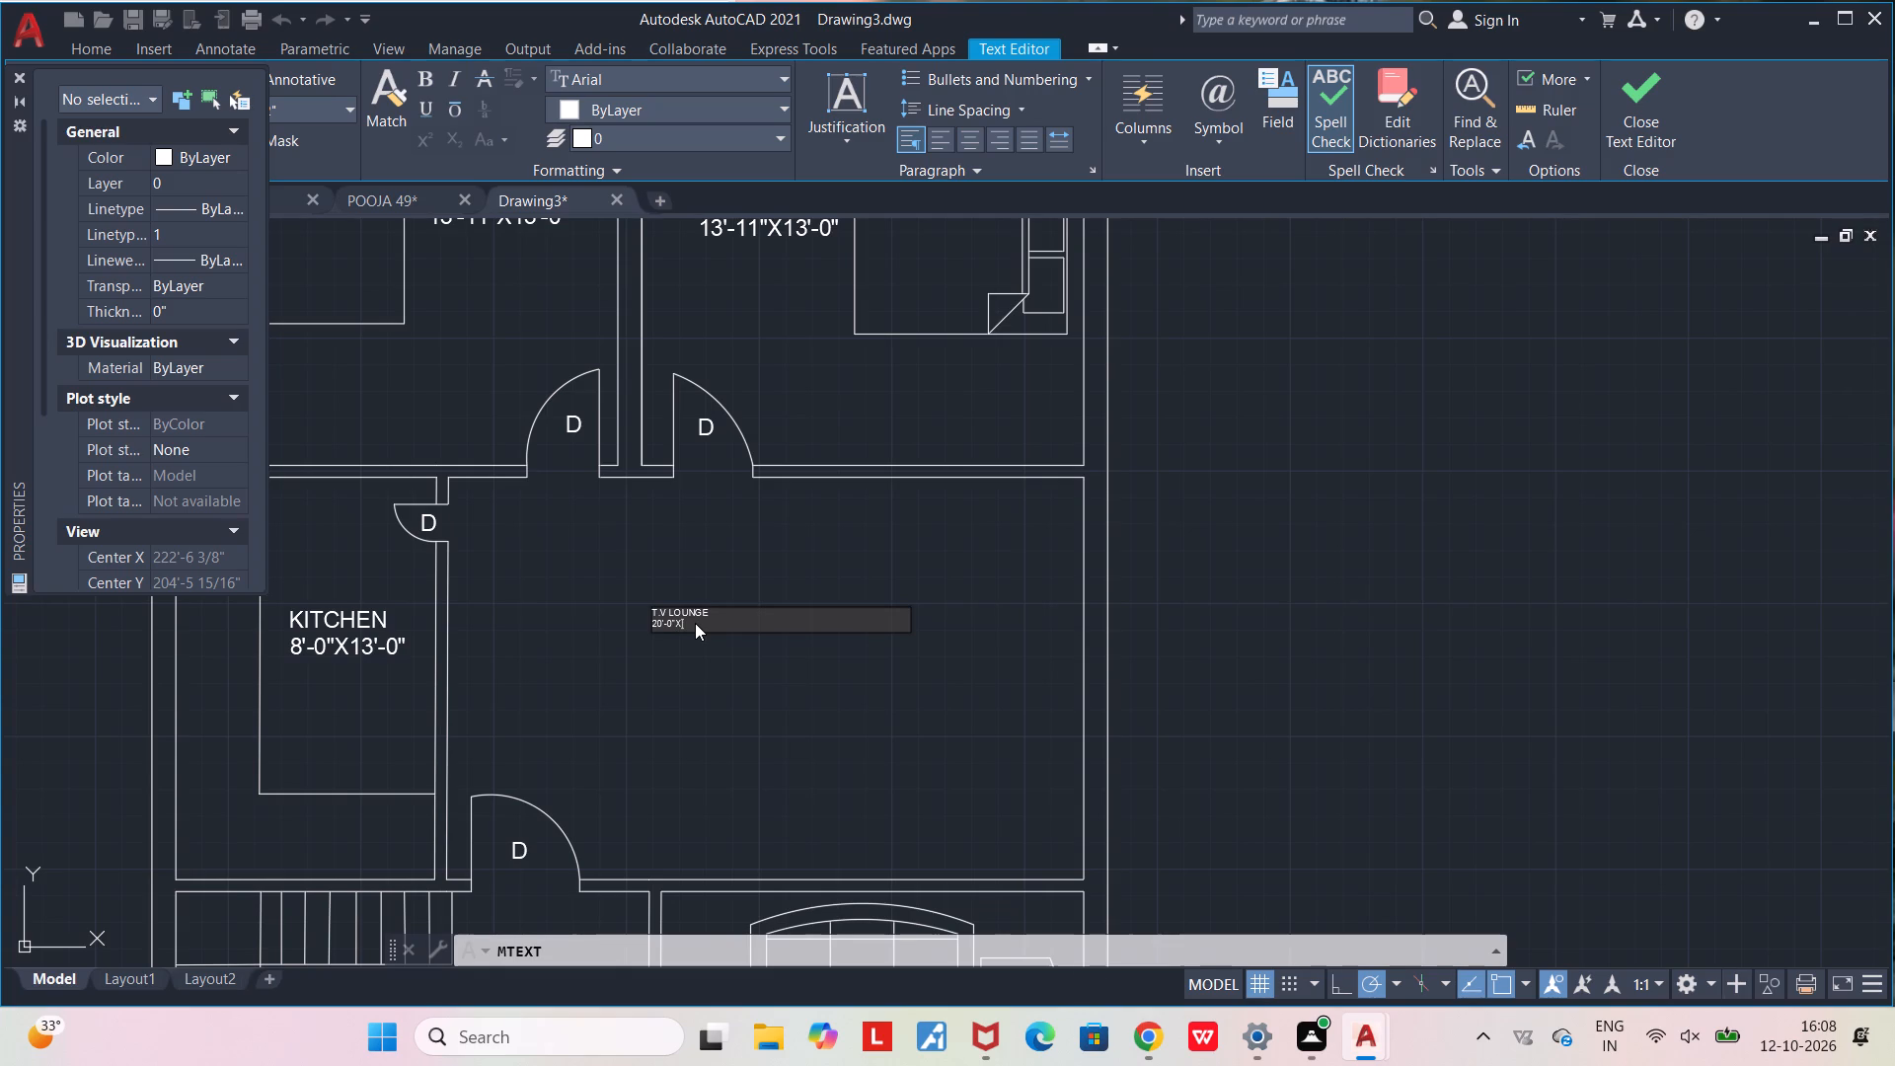
pyautogui.write("13'")
pyautogui.press('-')
pyautogui.press('0')
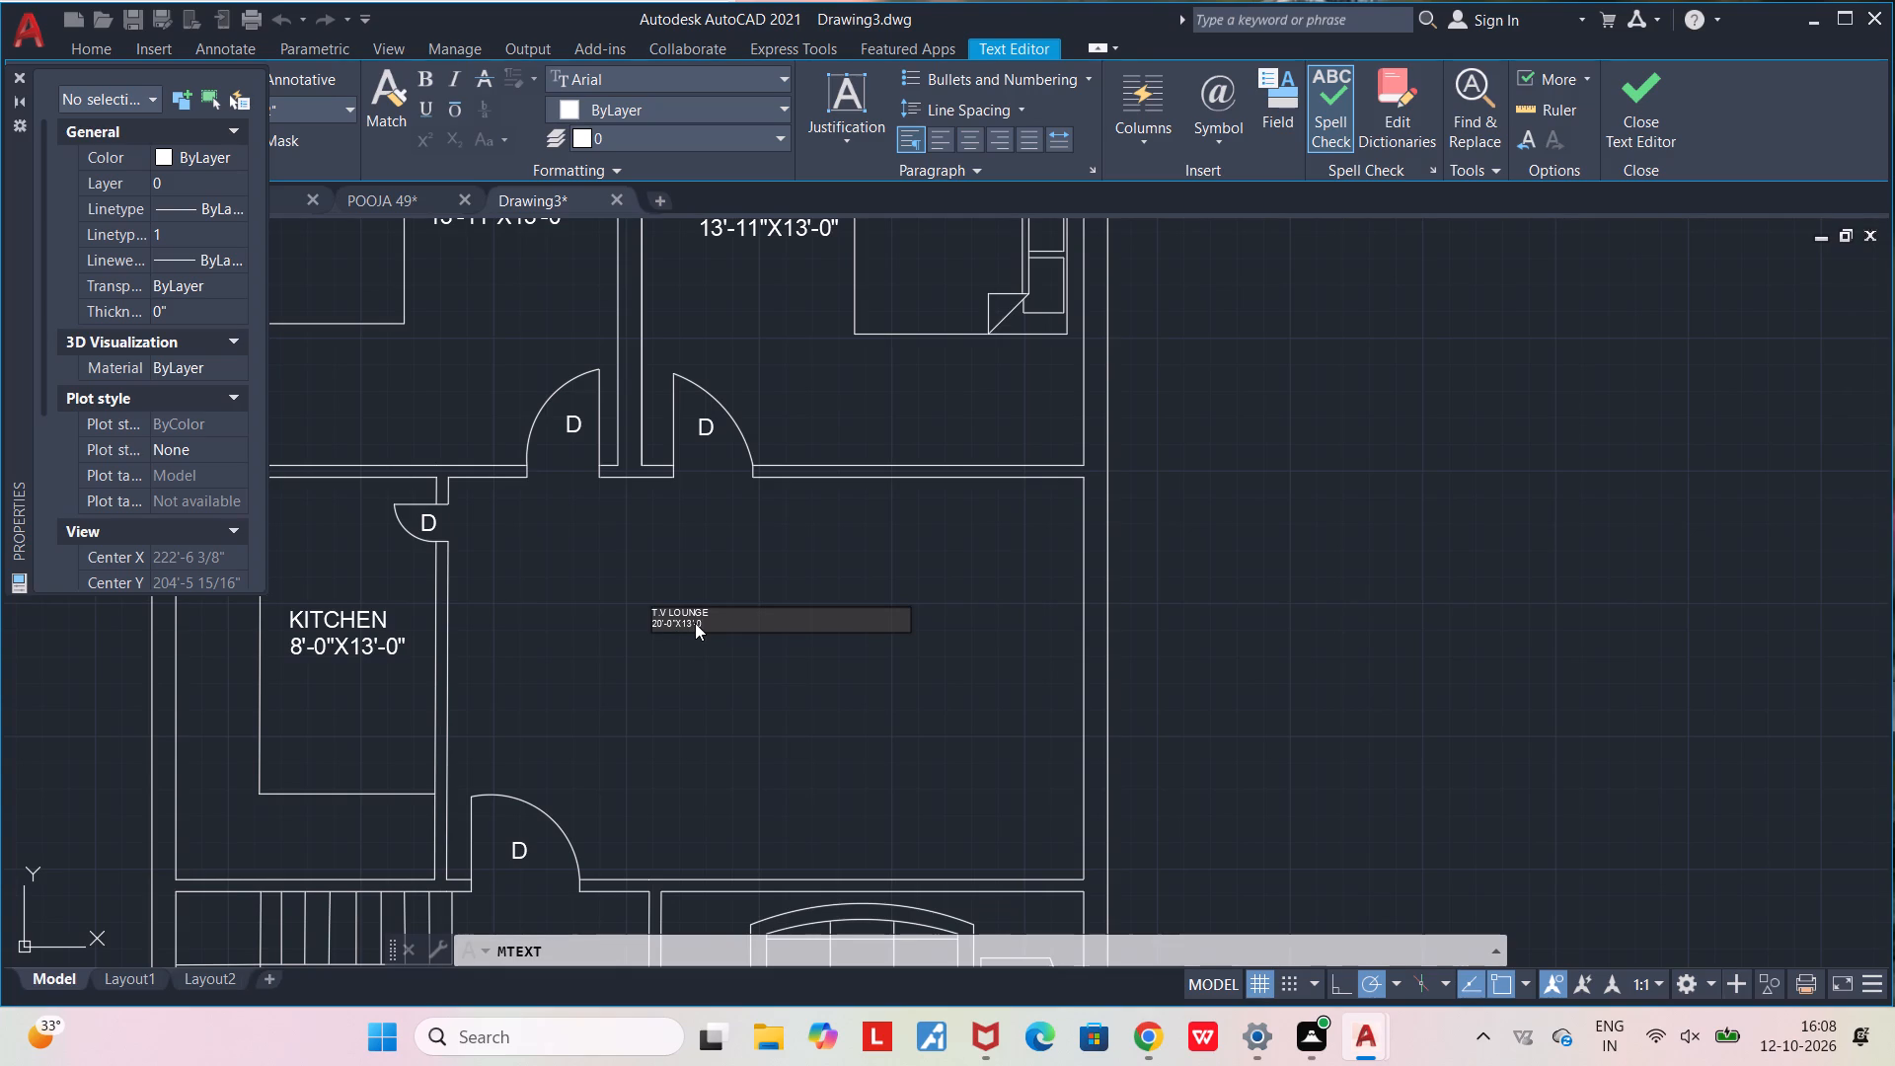
pyautogui.hotkey('shift', '"')
pyautogui.click(696, 625)
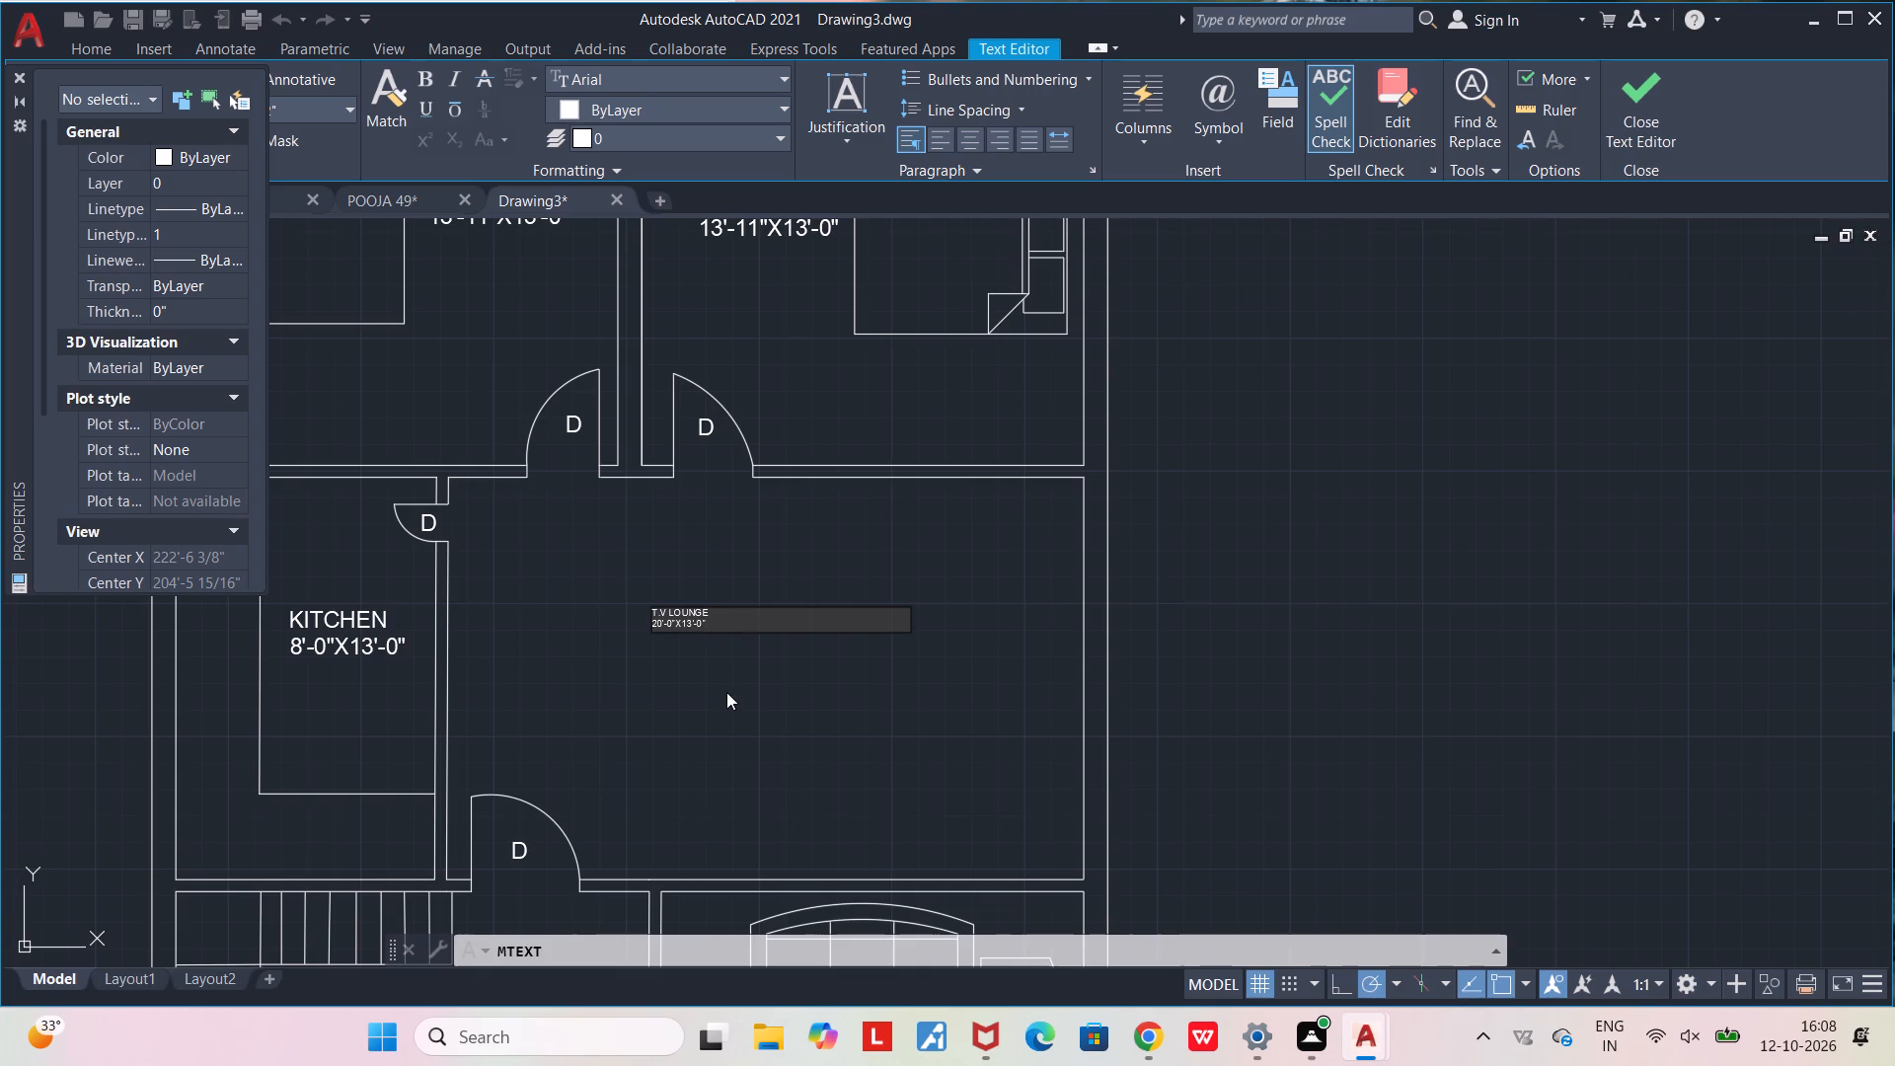
pyautogui.click(726, 692)
# Move the T.V LOUNGE label a little east and slightly south, toward the middle of the room.
pyautogui.scroll(2, 706, 624)
pyautogui.click(647, 607)
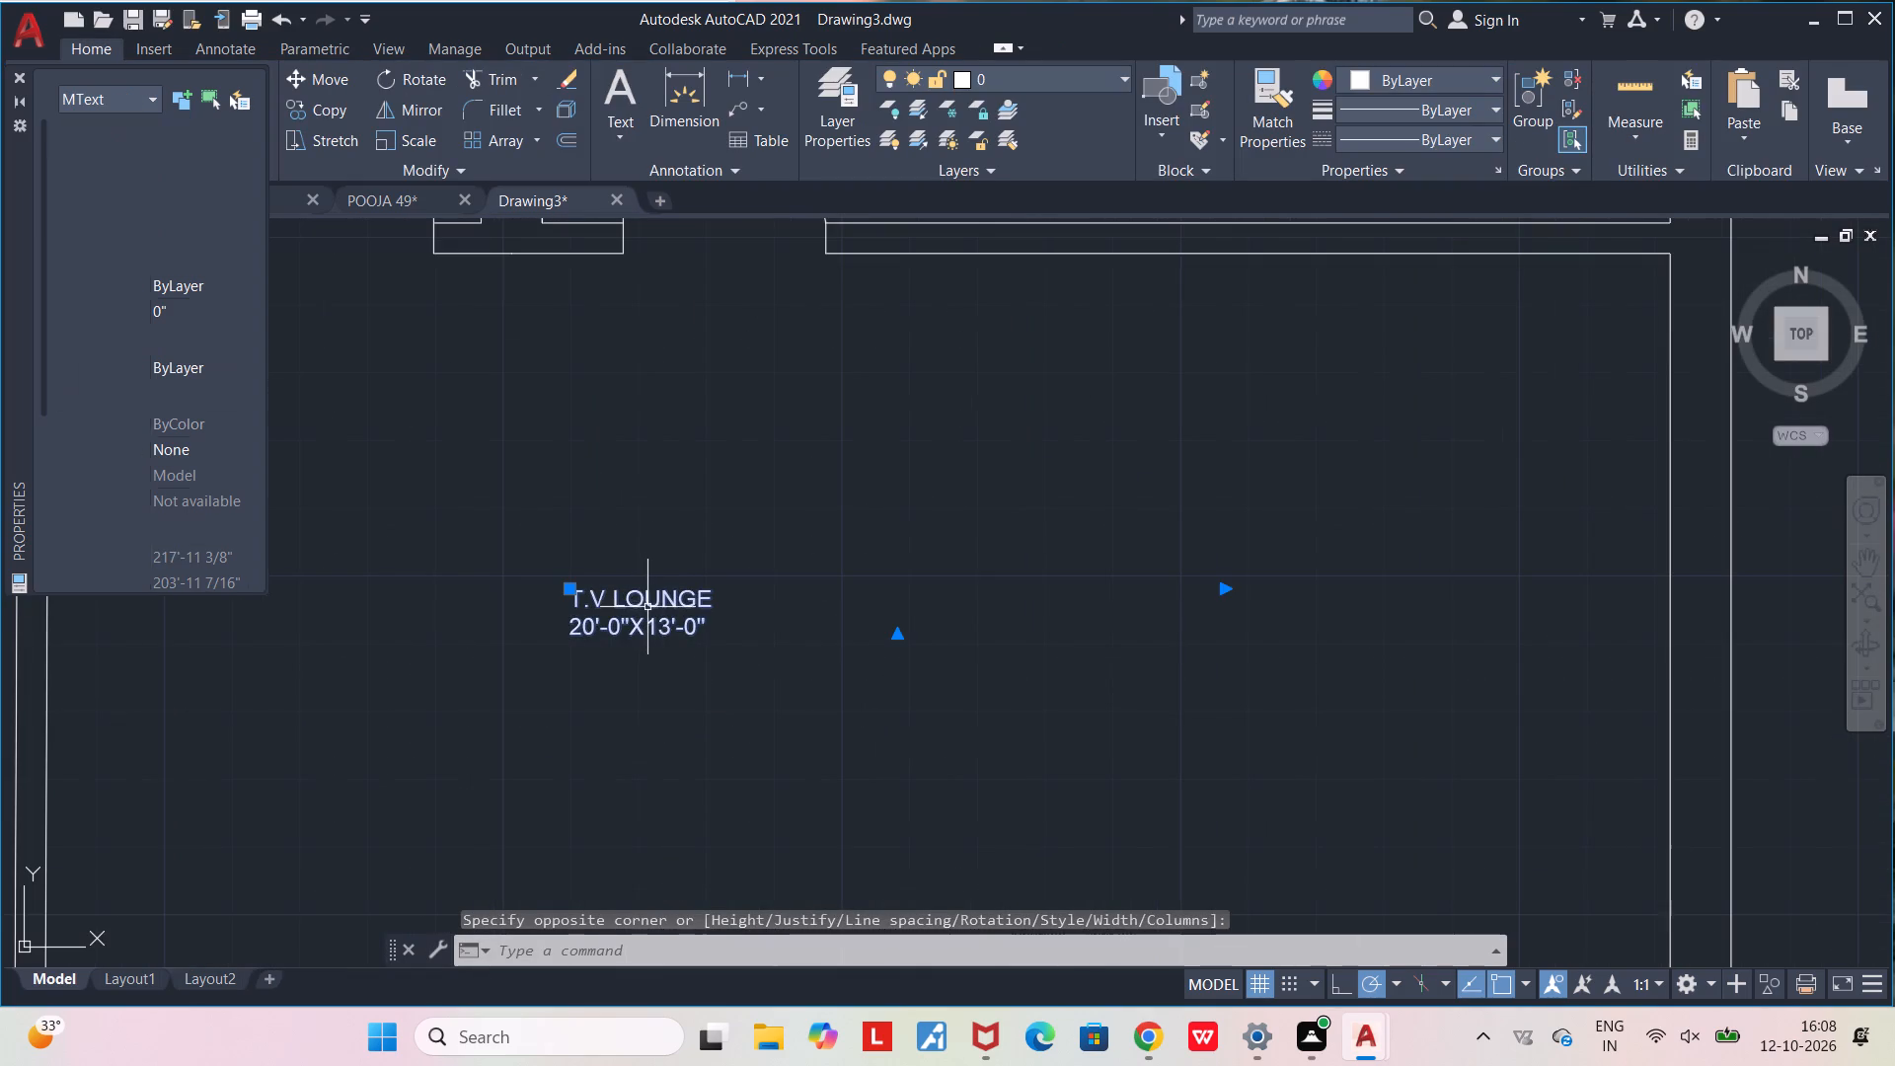
pyautogui.moveTo(634, 601); pyautogui.dragTo(817, 628)
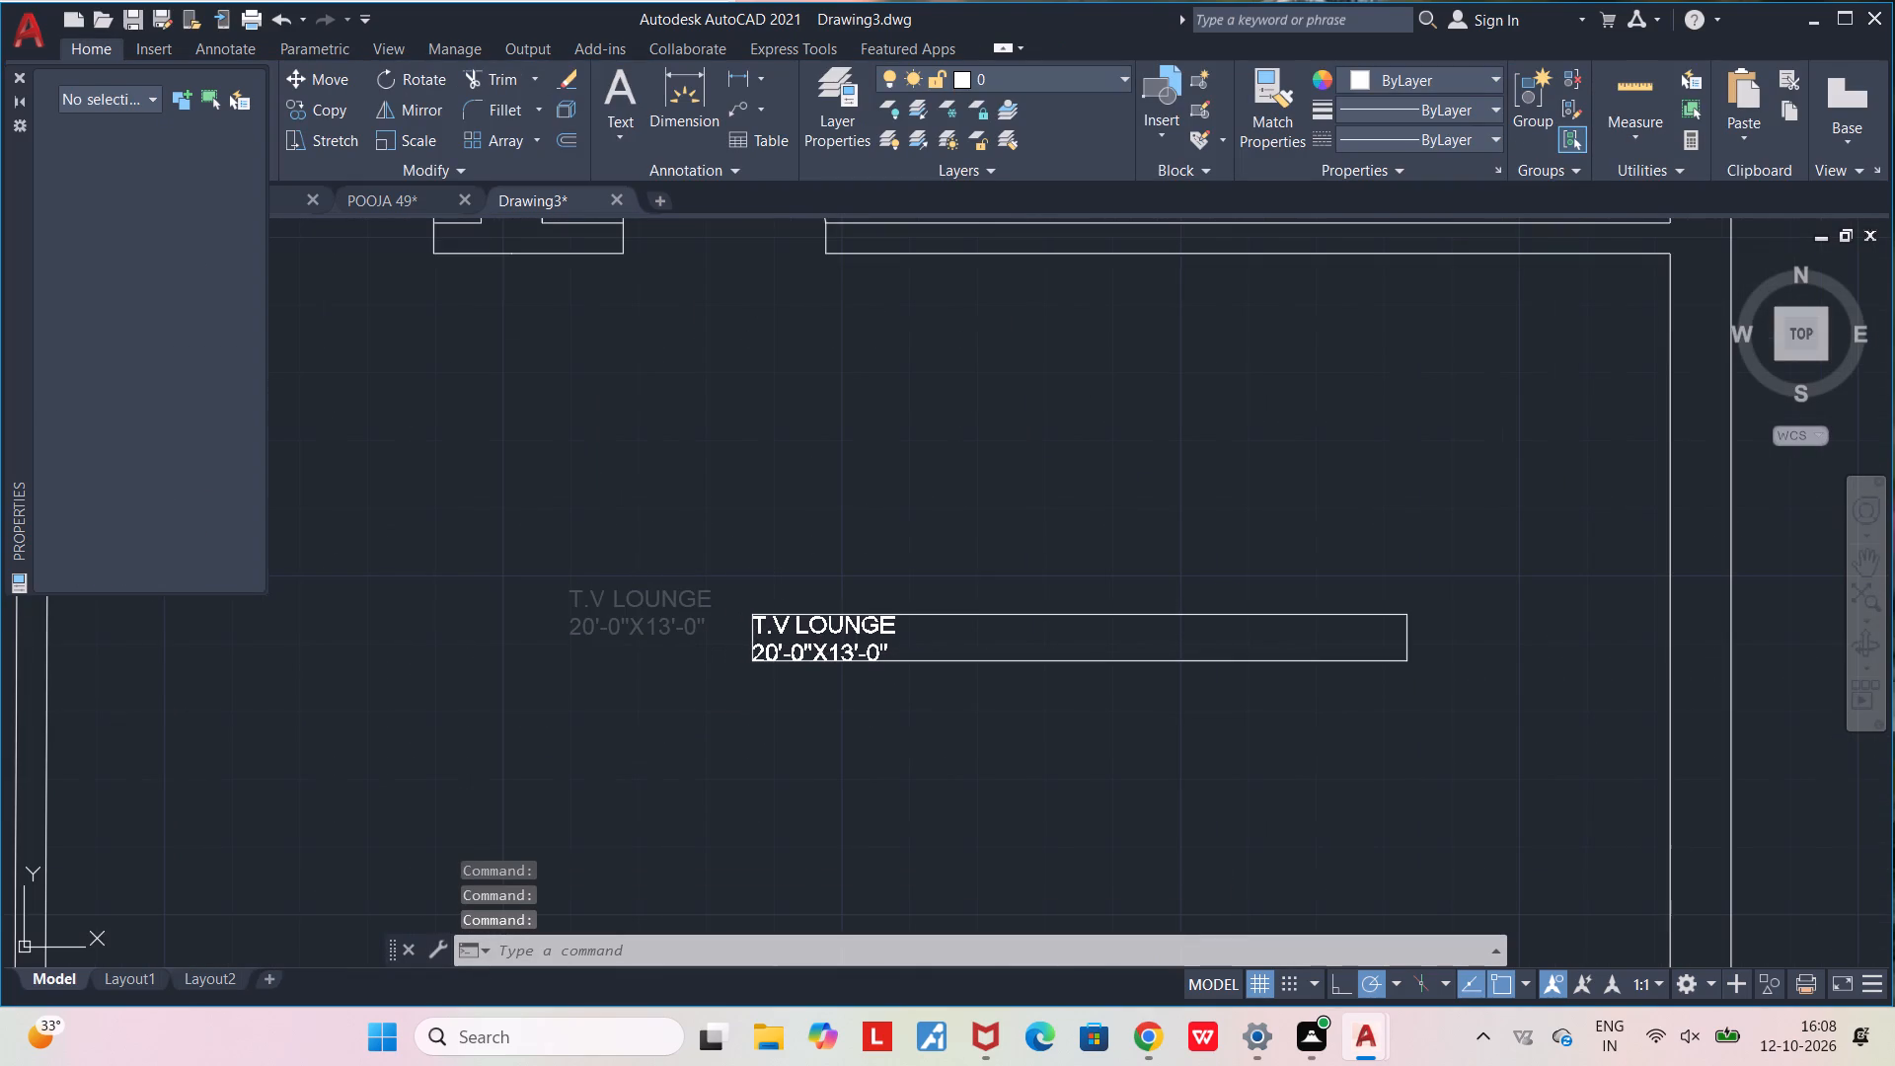
pyautogui.press('Escape')
# Select all multiline text similar to the T.V LOUNGE label and set the text height to 6".
pyautogui.scroll(-3, 821, 772)
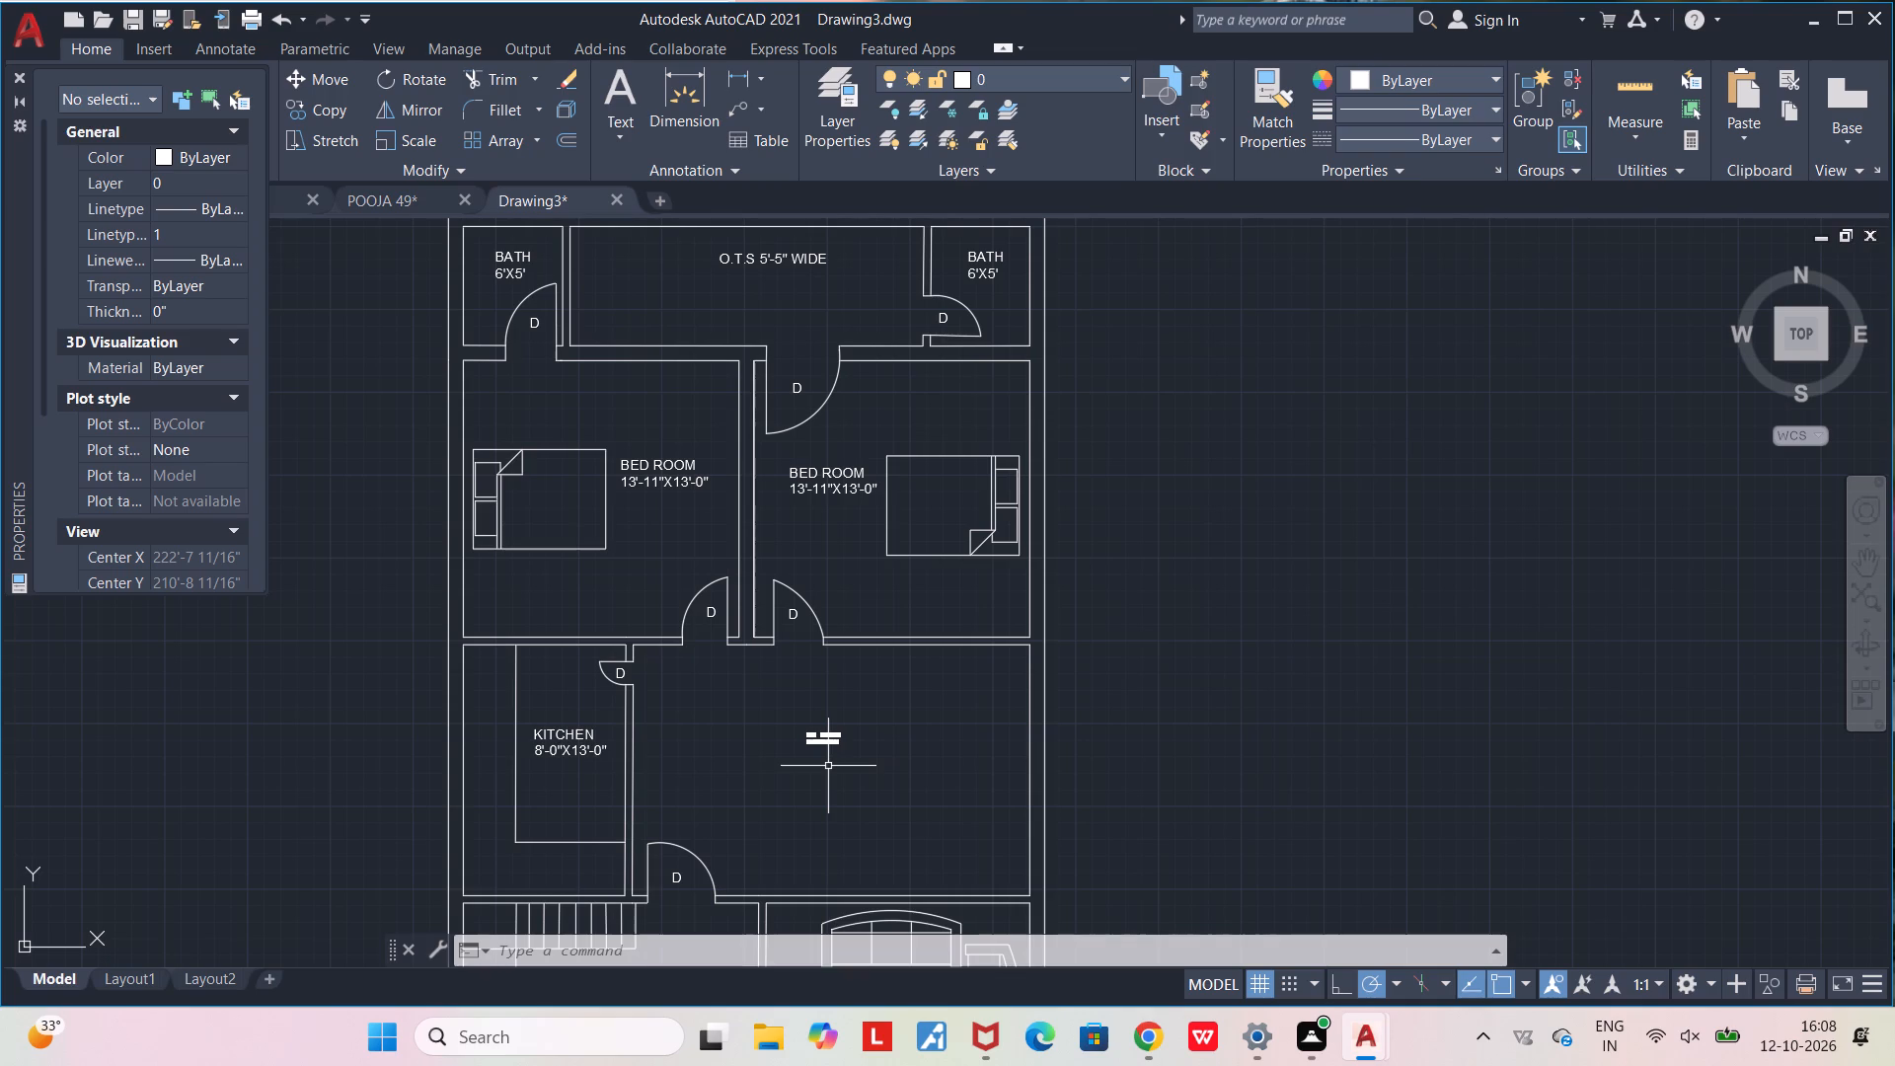
pyautogui.scroll(1, 827, 757)
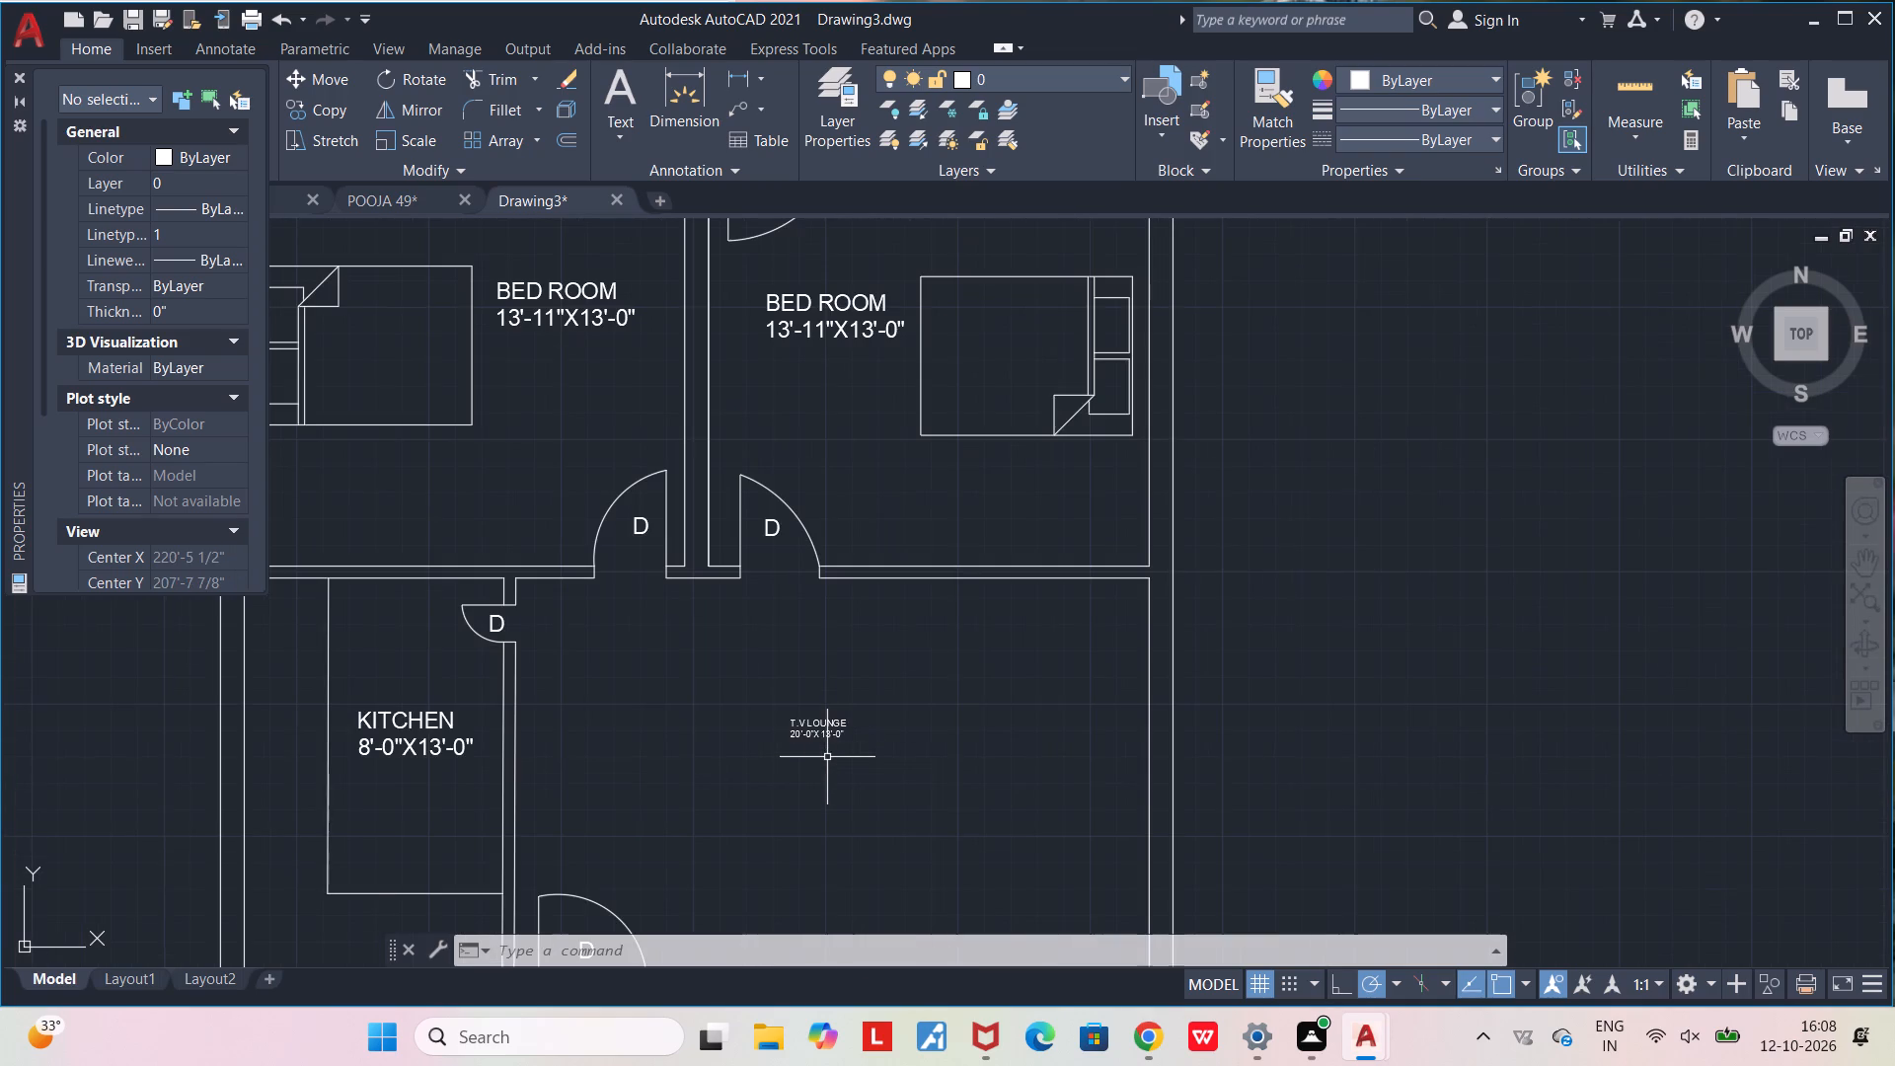
pyautogui.click(823, 720)
pyautogui.rightClick(823, 720)
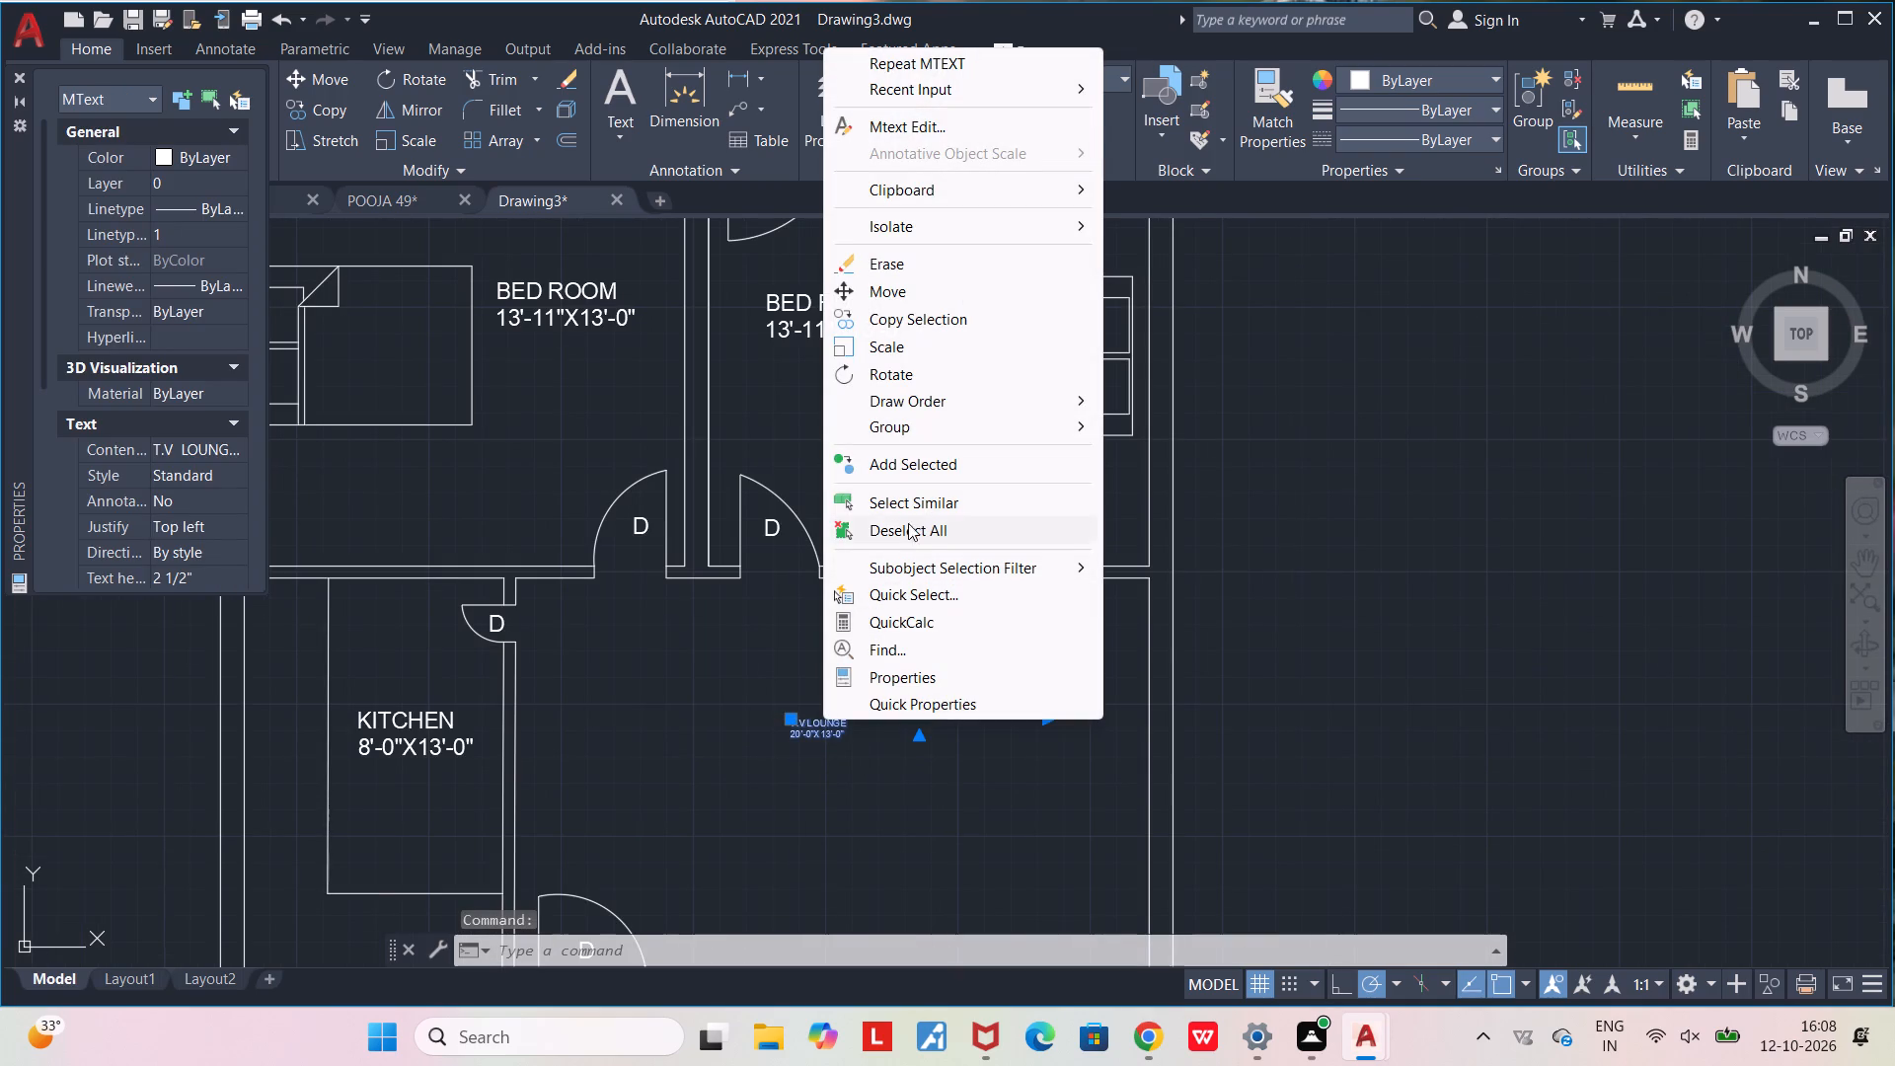
pyautogui.click(914, 508)
pyautogui.scroll(-1, 200, 529)
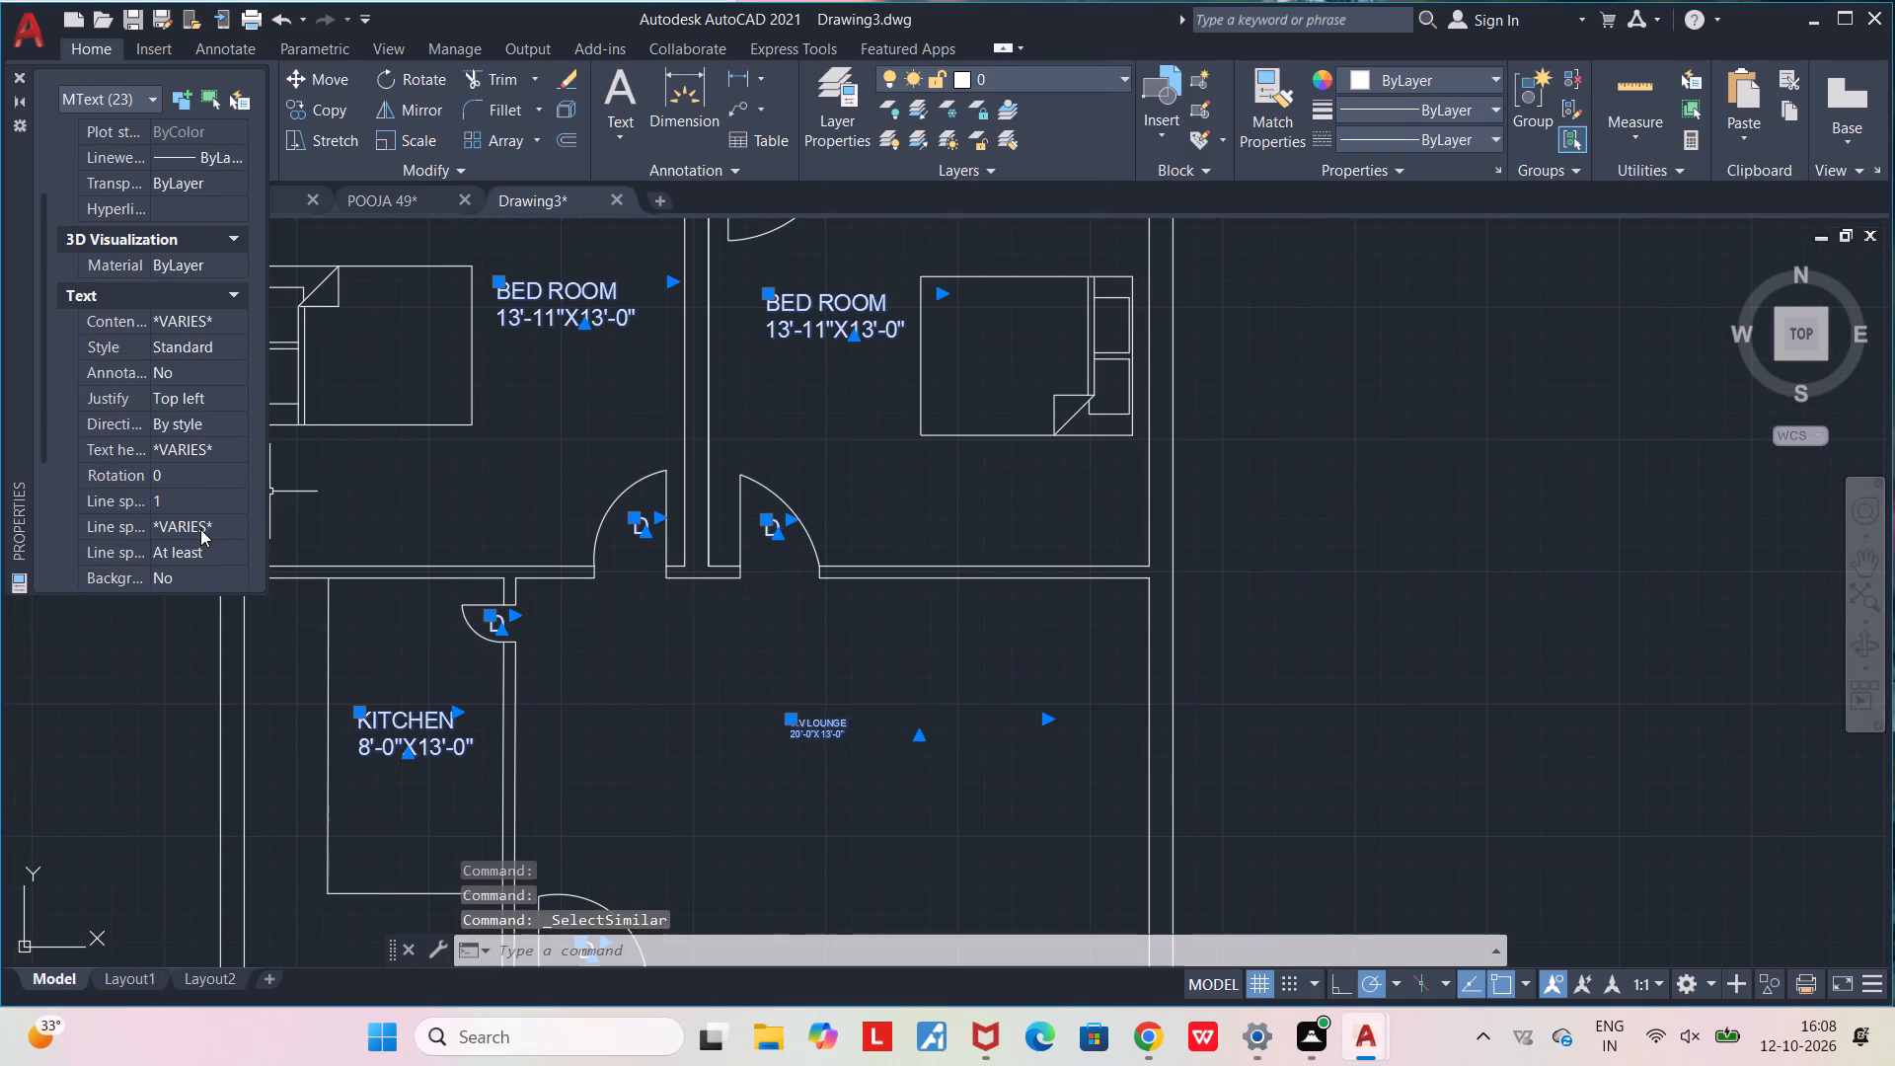
pyautogui.click(205, 451)
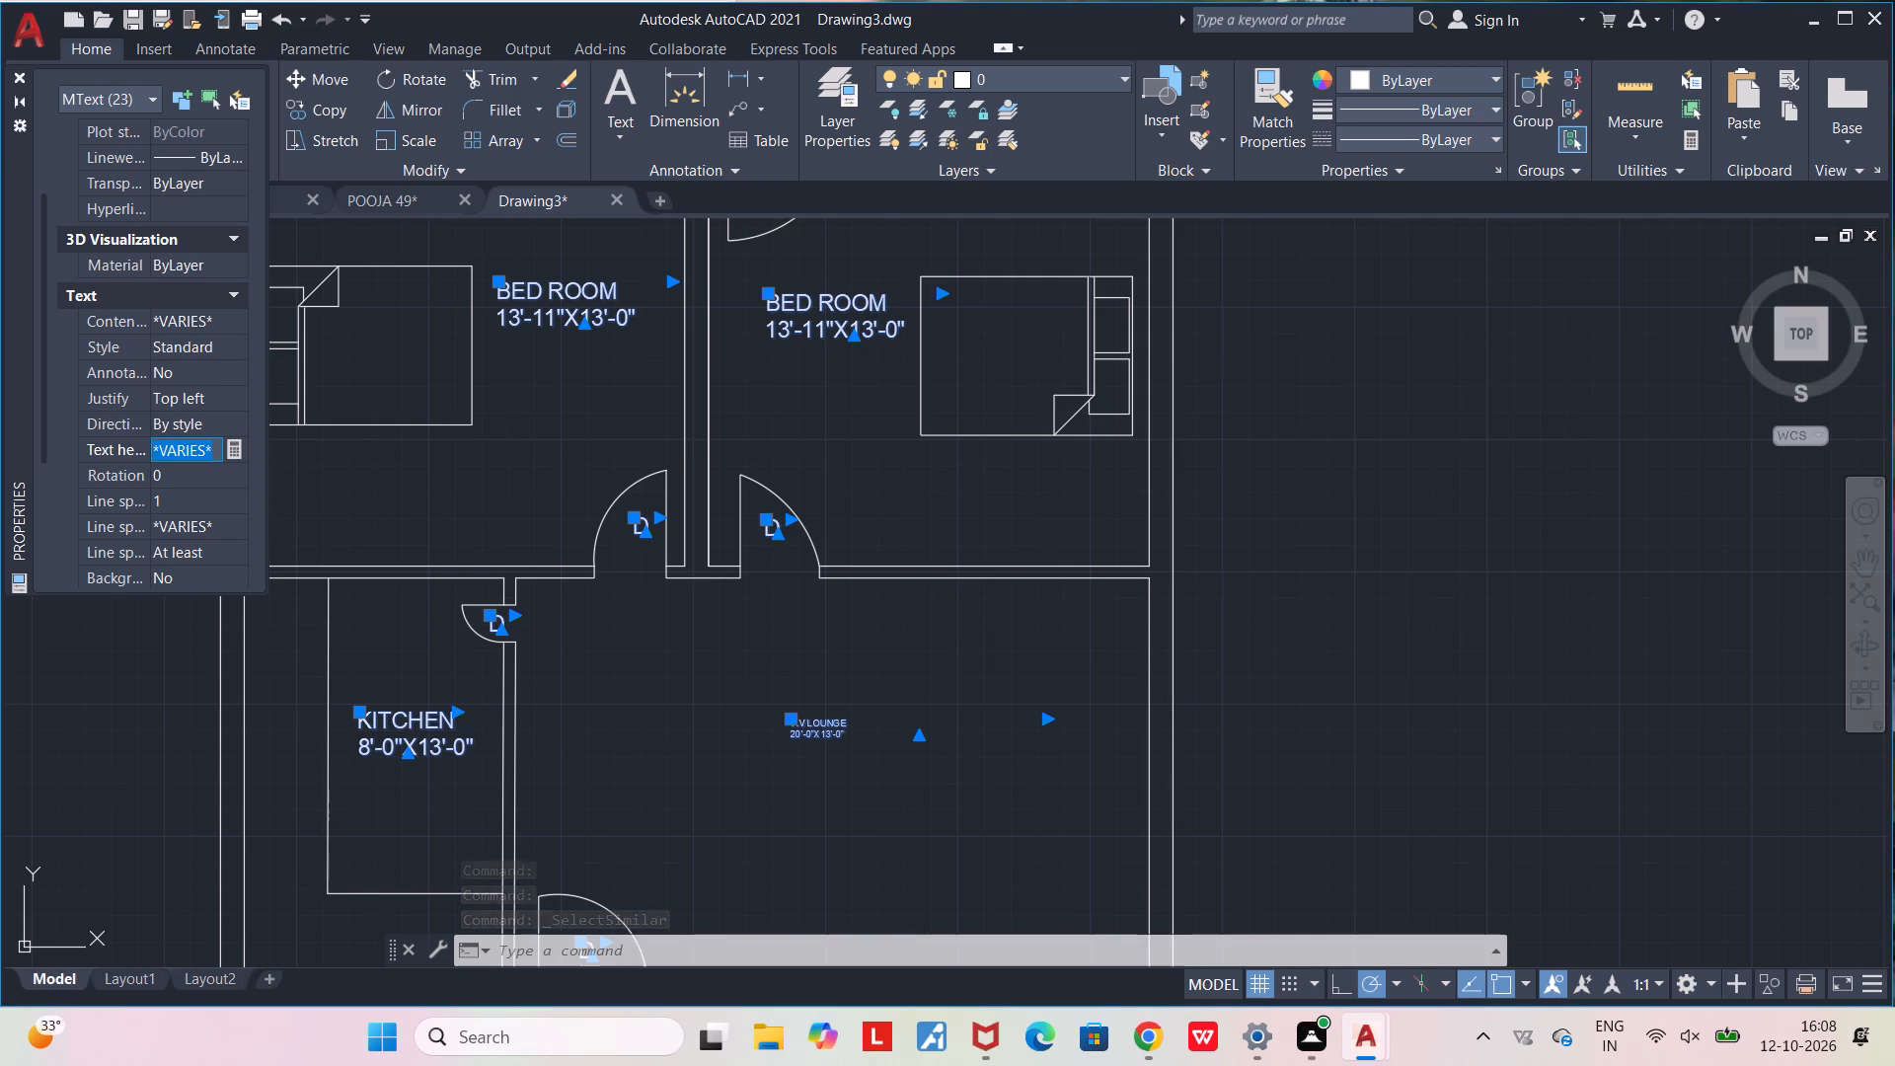
pyautogui.write('6"')
pyautogui.press('Return')
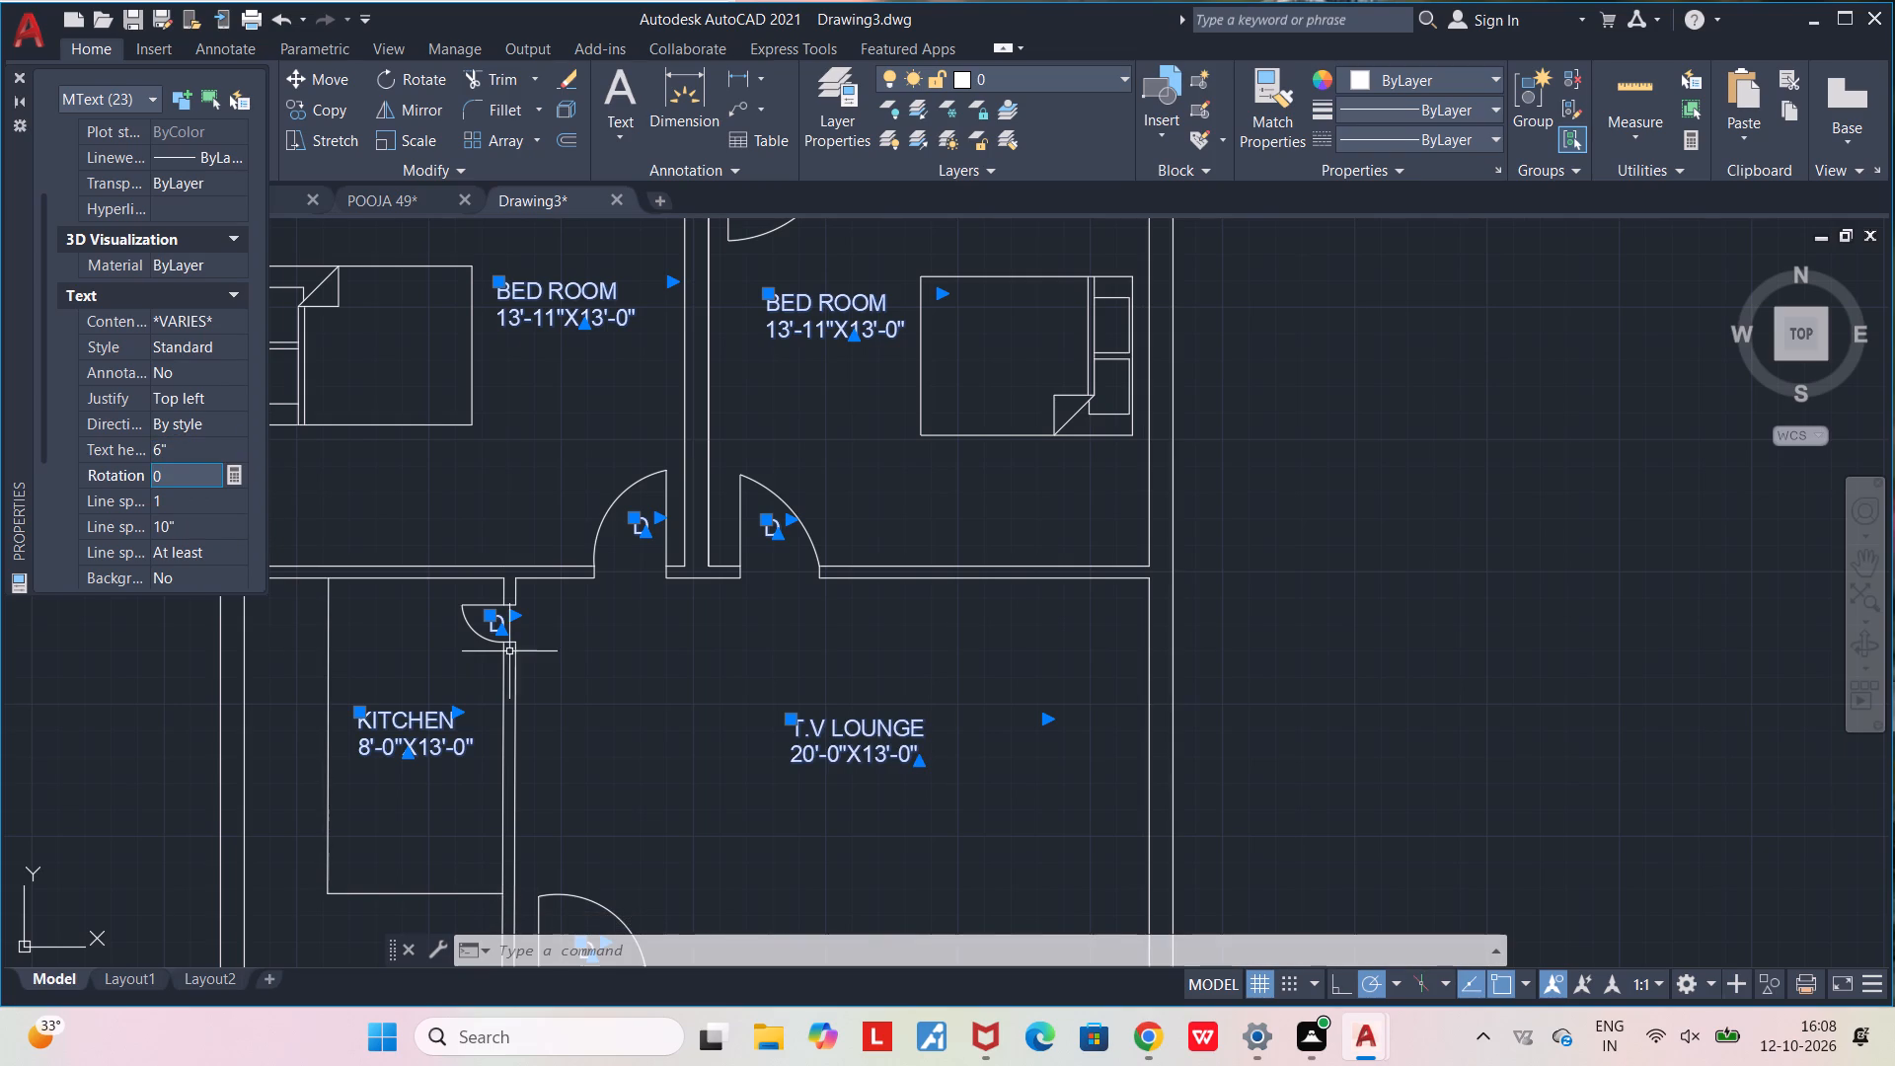
pyautogui.click(589, 668)
pyautogui.press('Escape')
pyautogui.press('Escape')
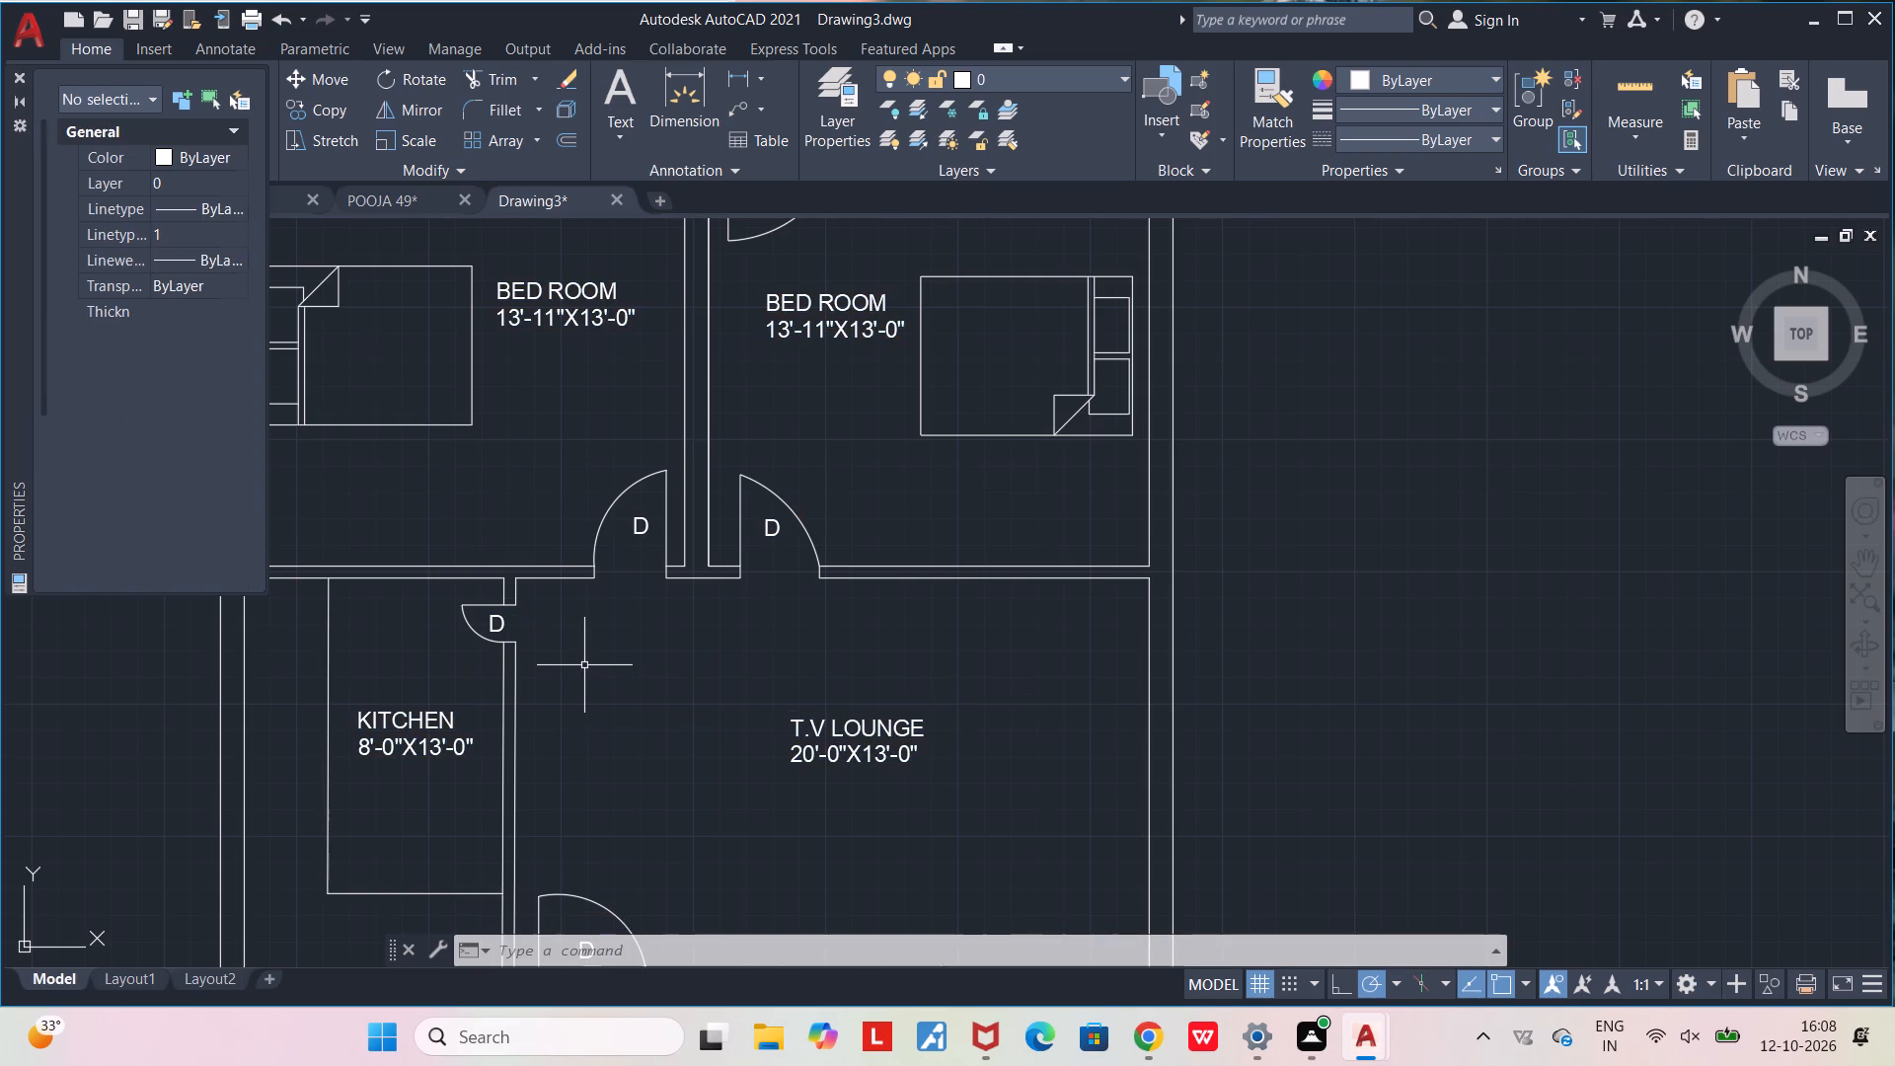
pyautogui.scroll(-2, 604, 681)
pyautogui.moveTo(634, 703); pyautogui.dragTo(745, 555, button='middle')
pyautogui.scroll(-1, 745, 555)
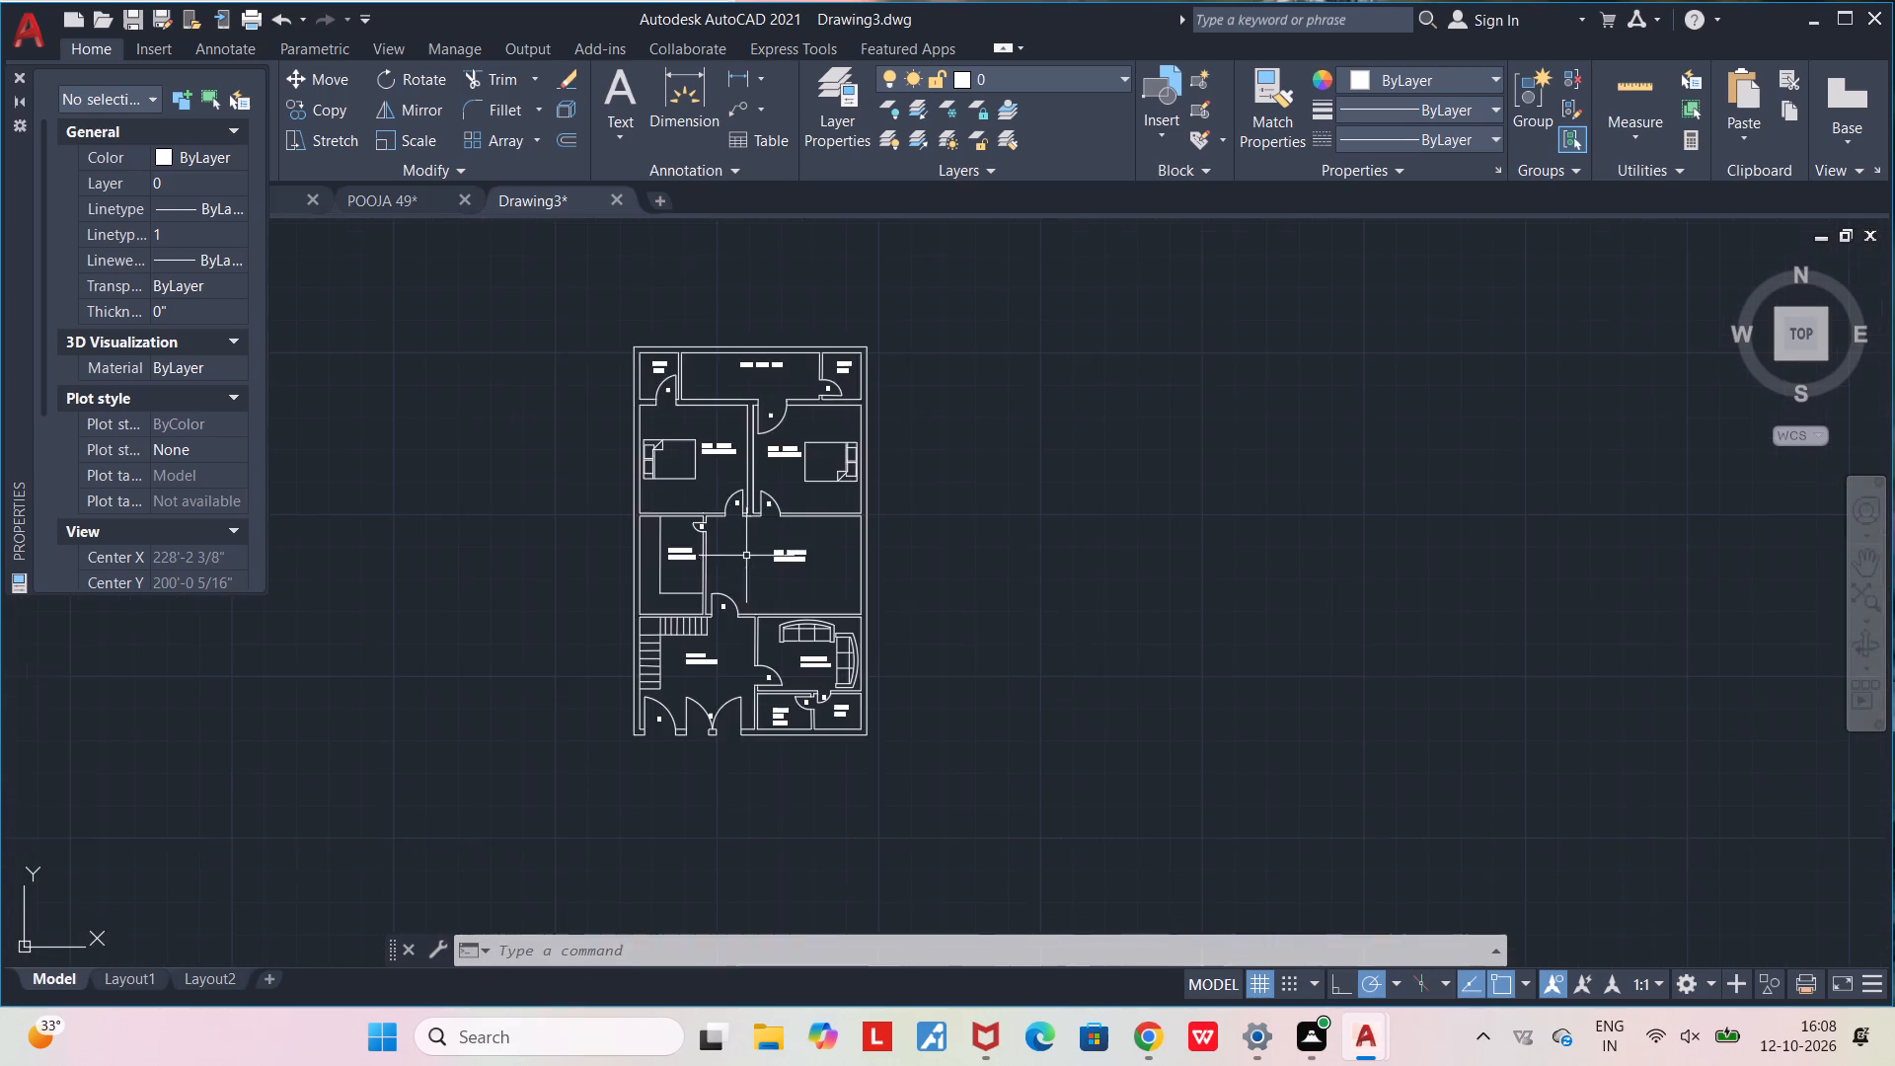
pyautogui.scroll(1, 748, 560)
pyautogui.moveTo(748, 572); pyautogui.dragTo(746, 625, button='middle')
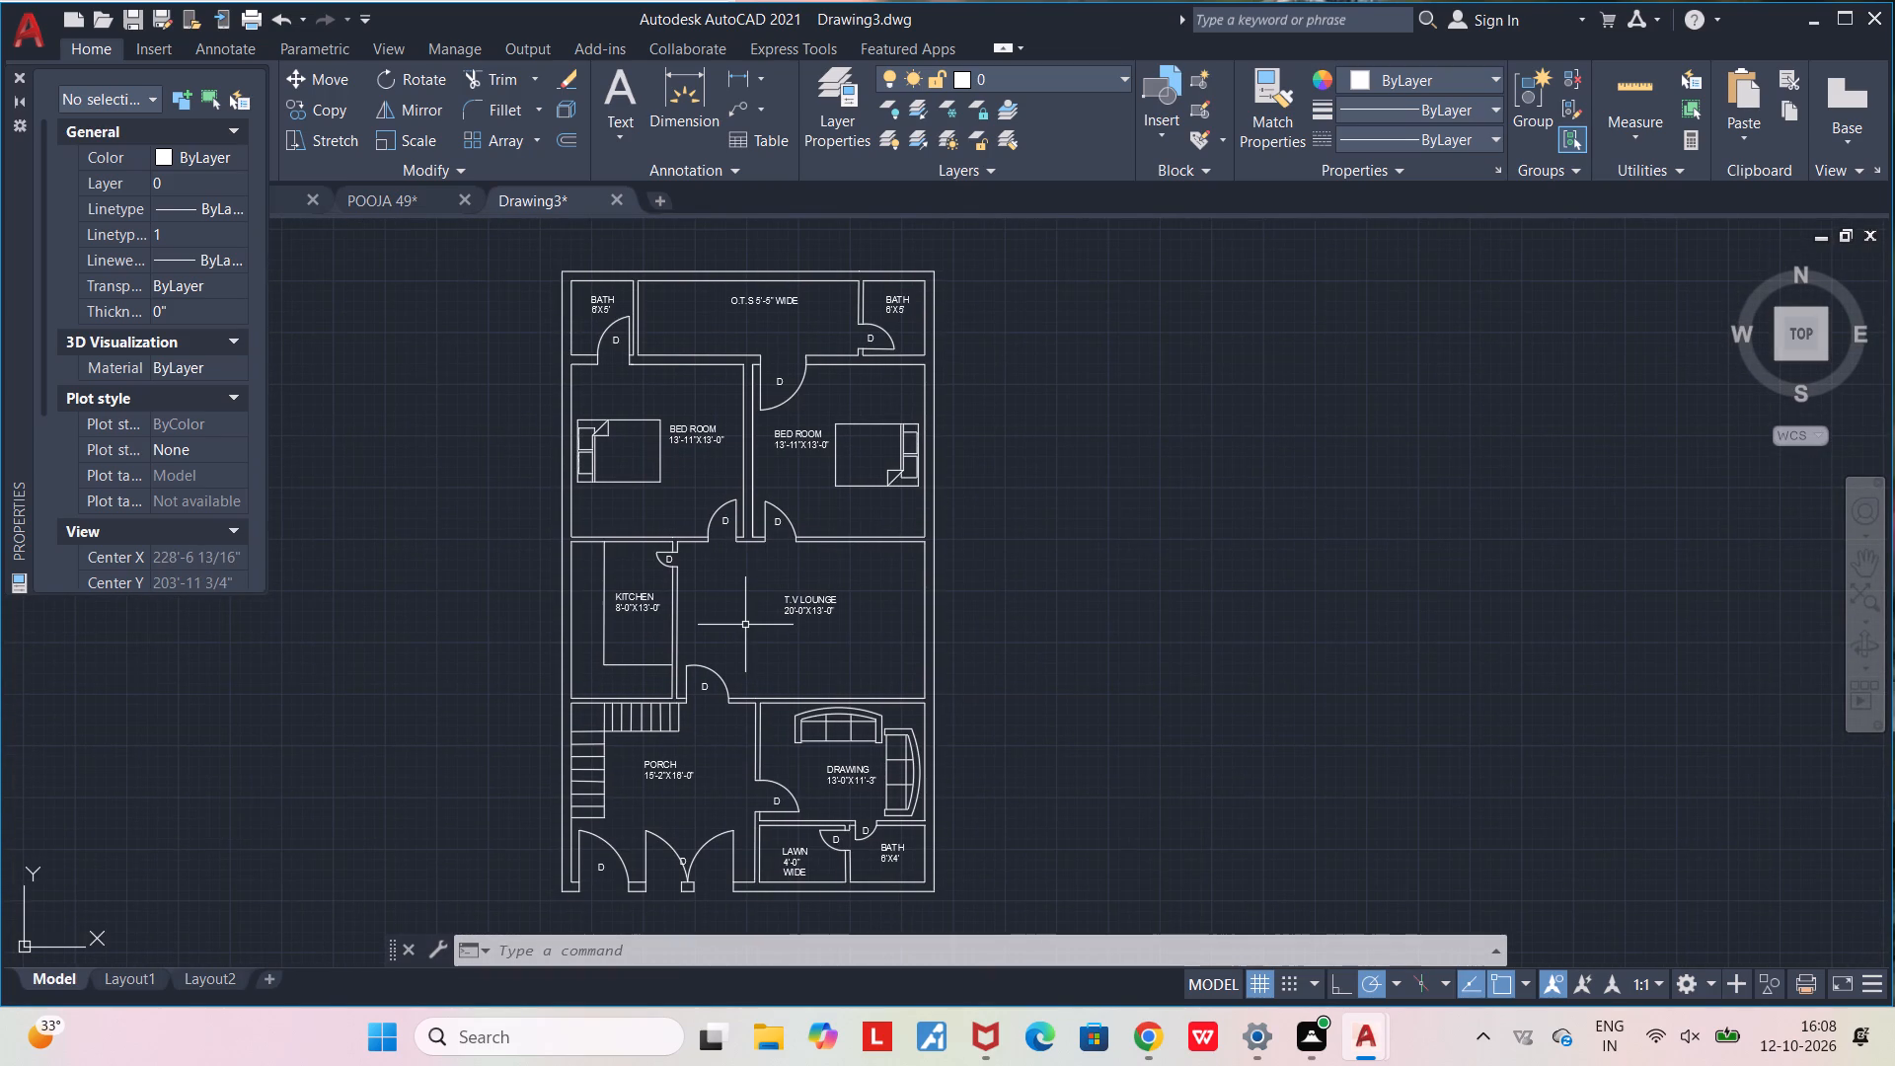
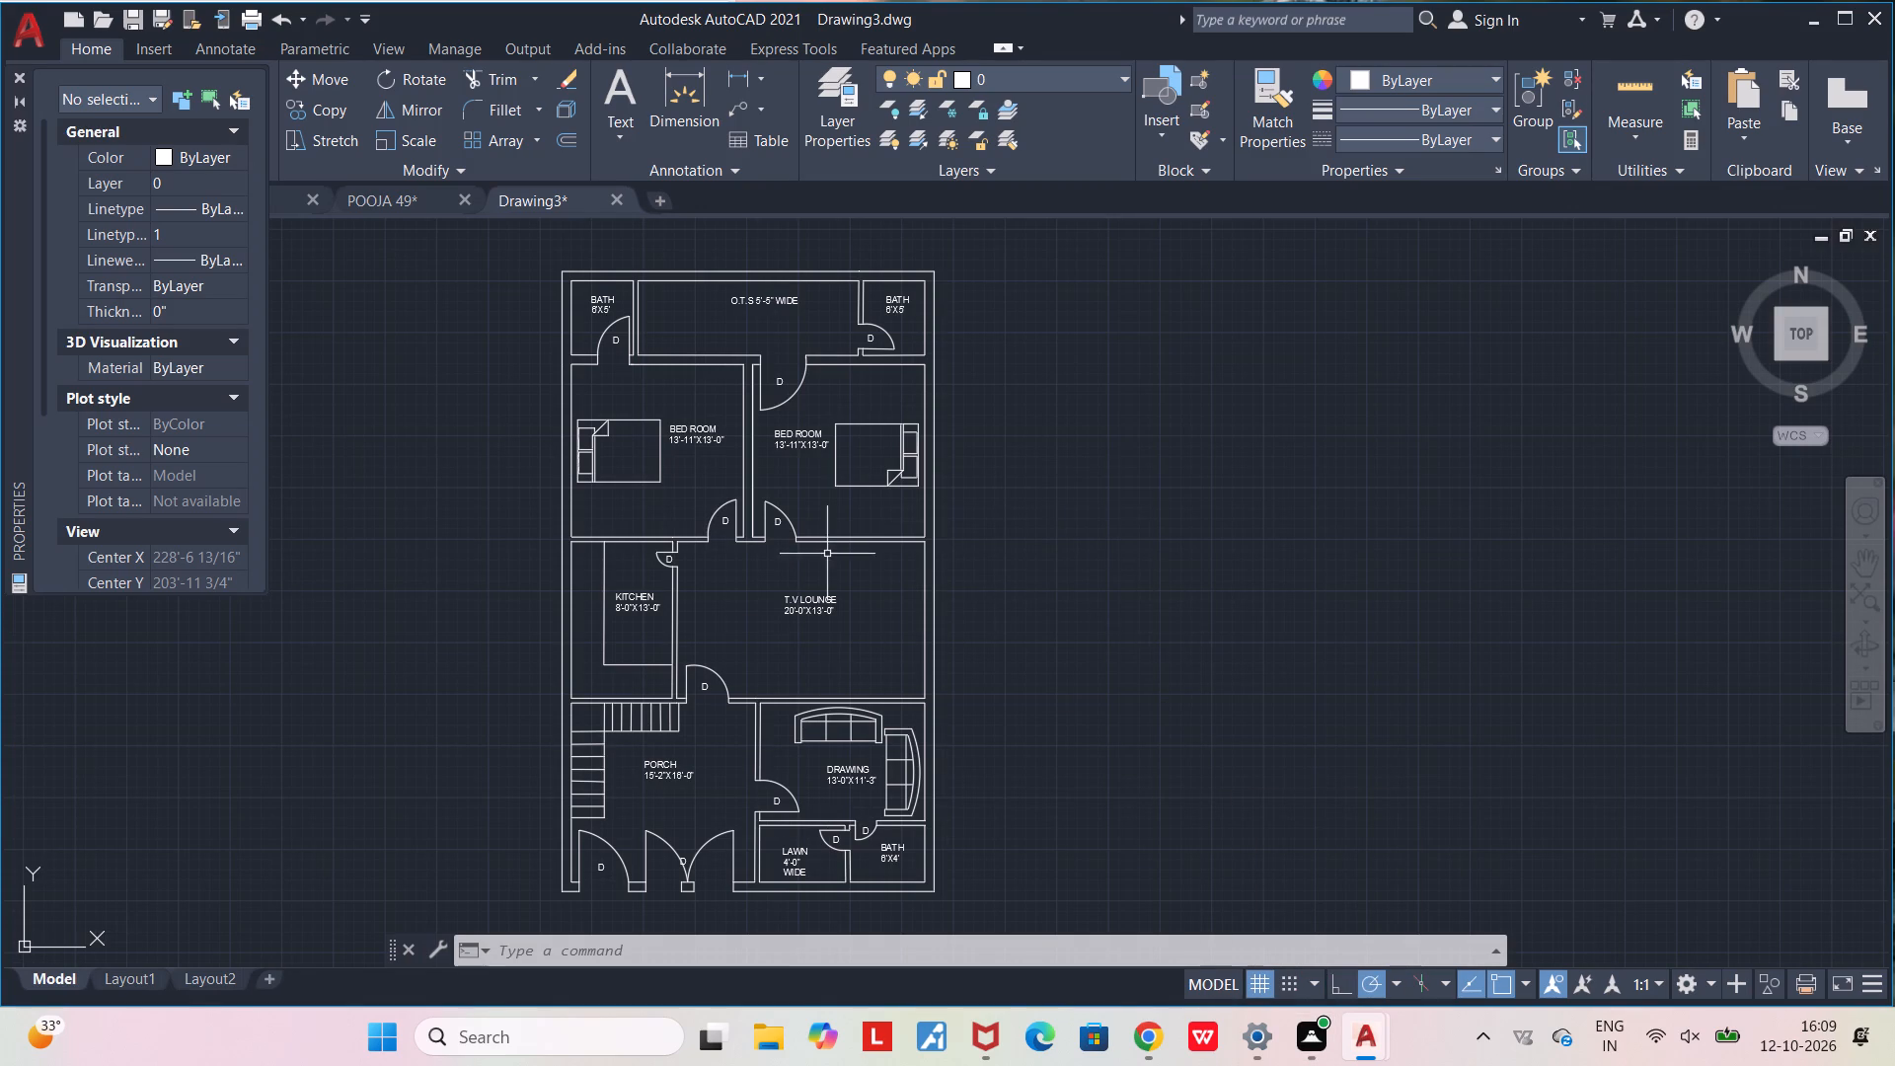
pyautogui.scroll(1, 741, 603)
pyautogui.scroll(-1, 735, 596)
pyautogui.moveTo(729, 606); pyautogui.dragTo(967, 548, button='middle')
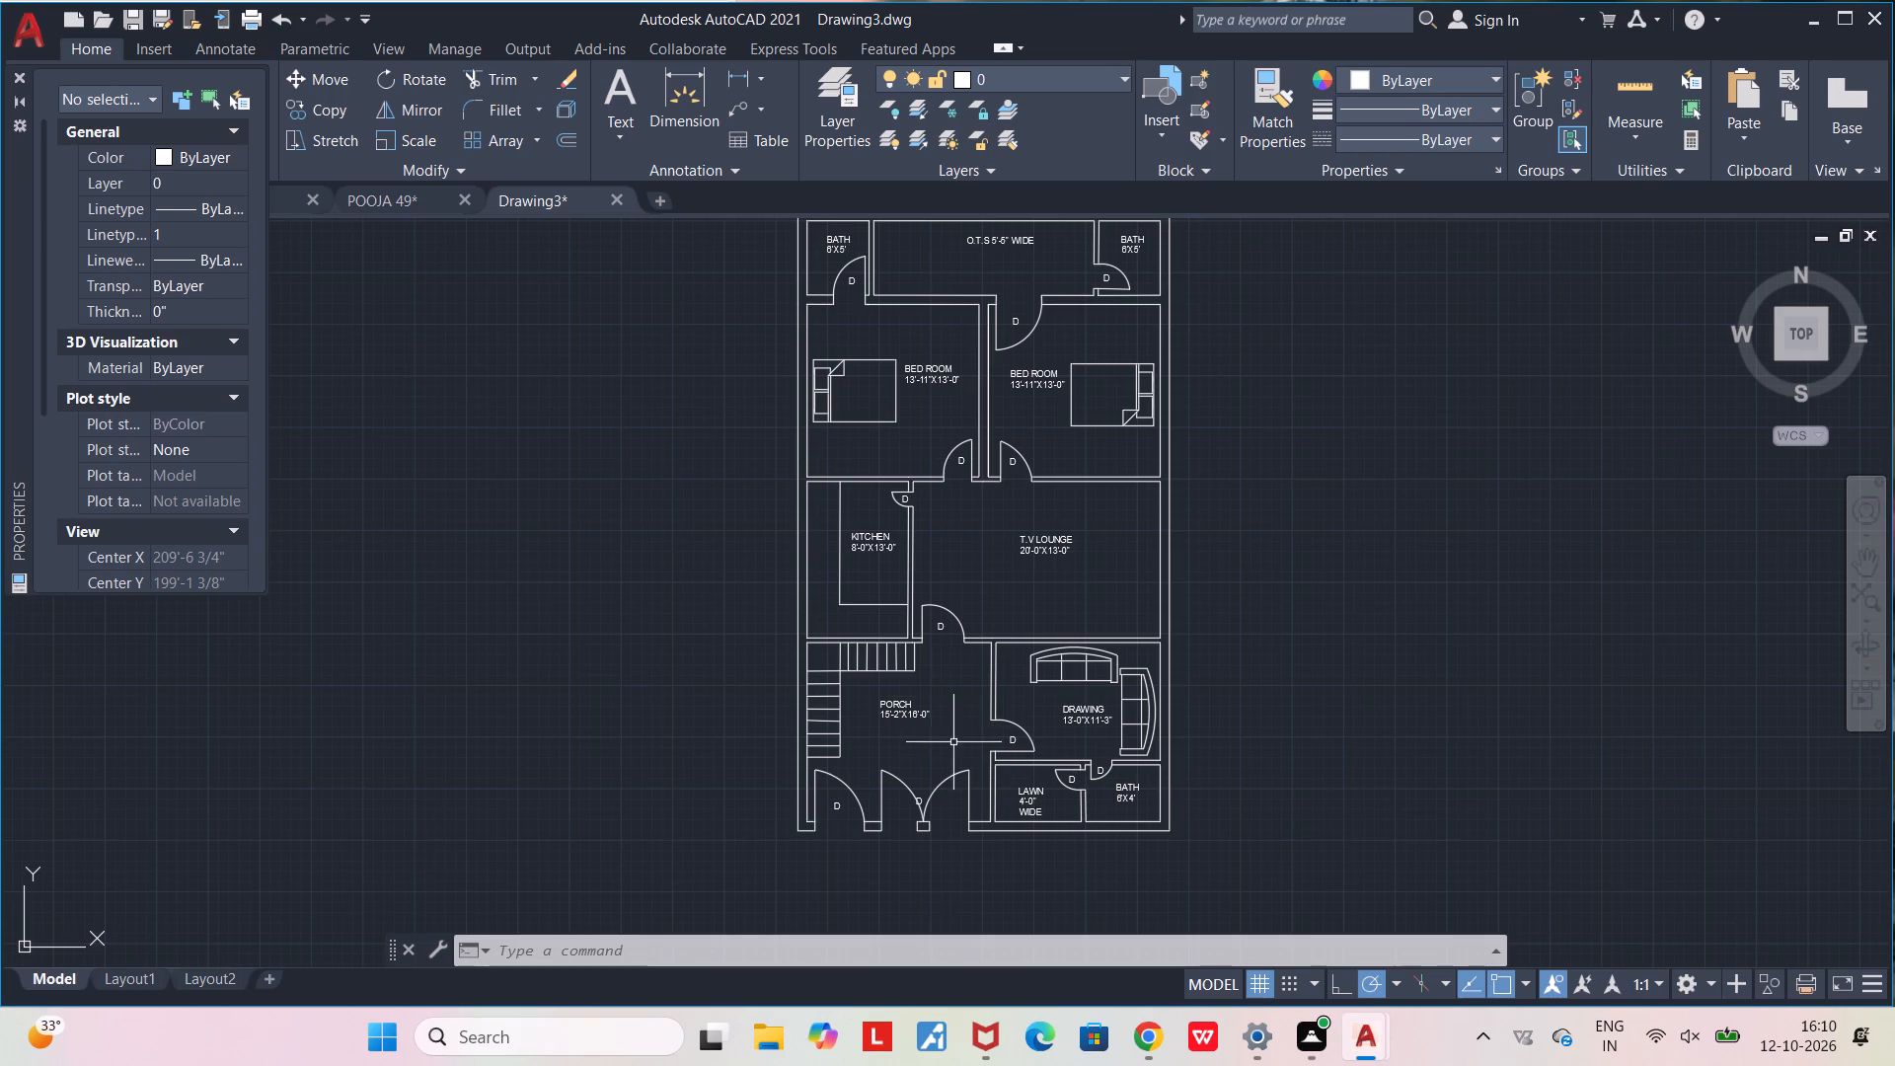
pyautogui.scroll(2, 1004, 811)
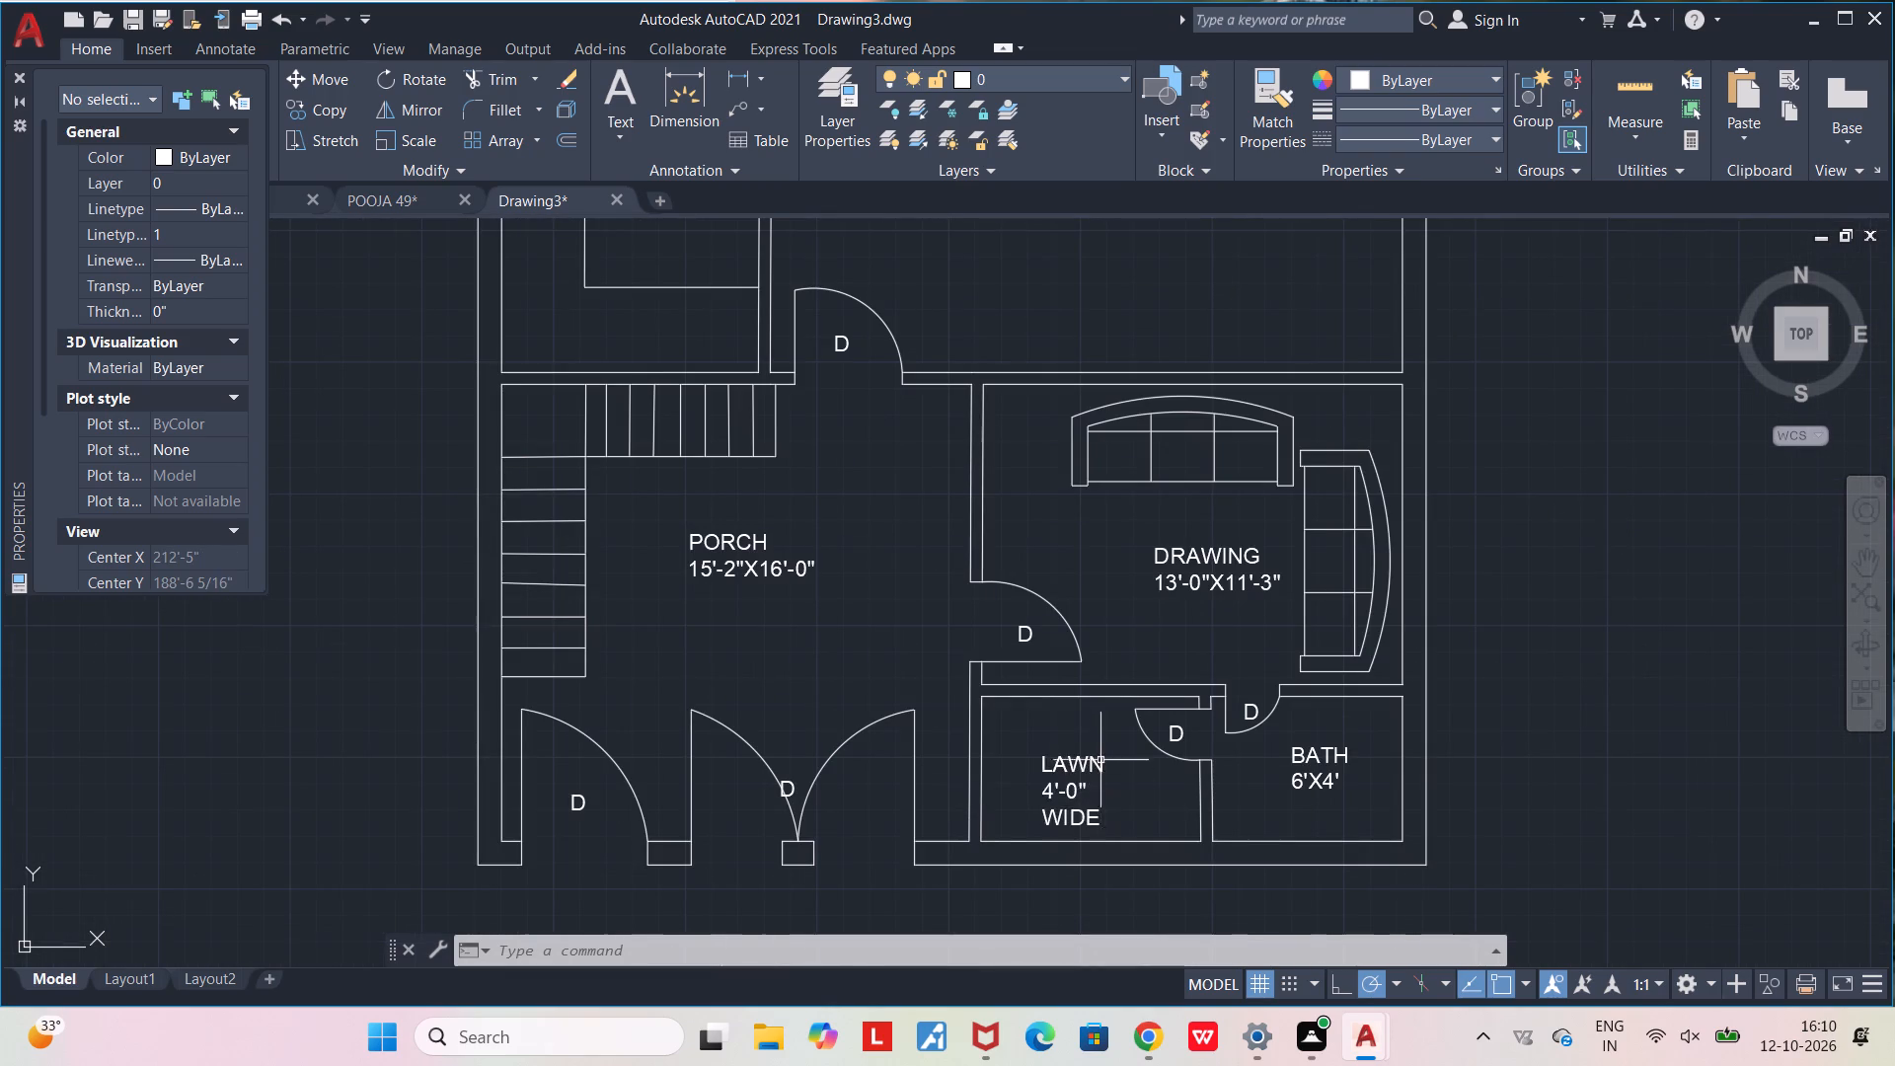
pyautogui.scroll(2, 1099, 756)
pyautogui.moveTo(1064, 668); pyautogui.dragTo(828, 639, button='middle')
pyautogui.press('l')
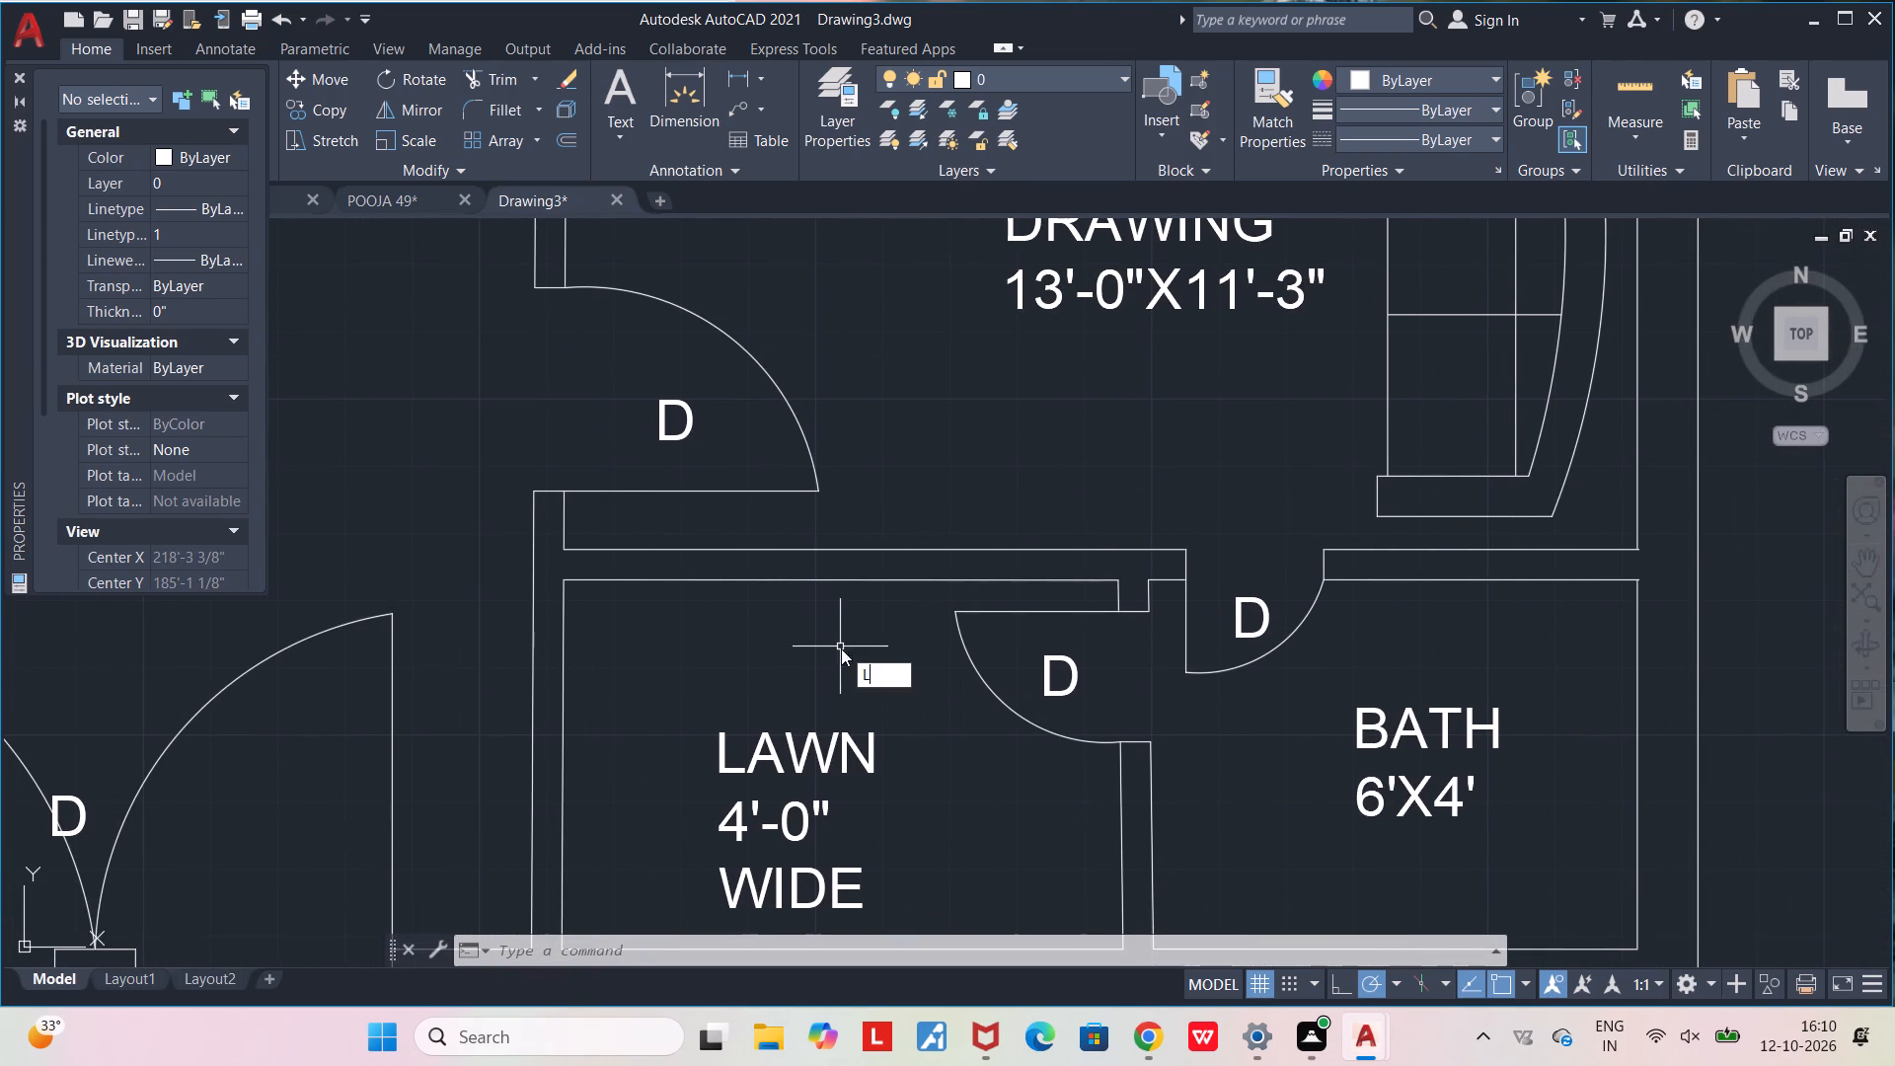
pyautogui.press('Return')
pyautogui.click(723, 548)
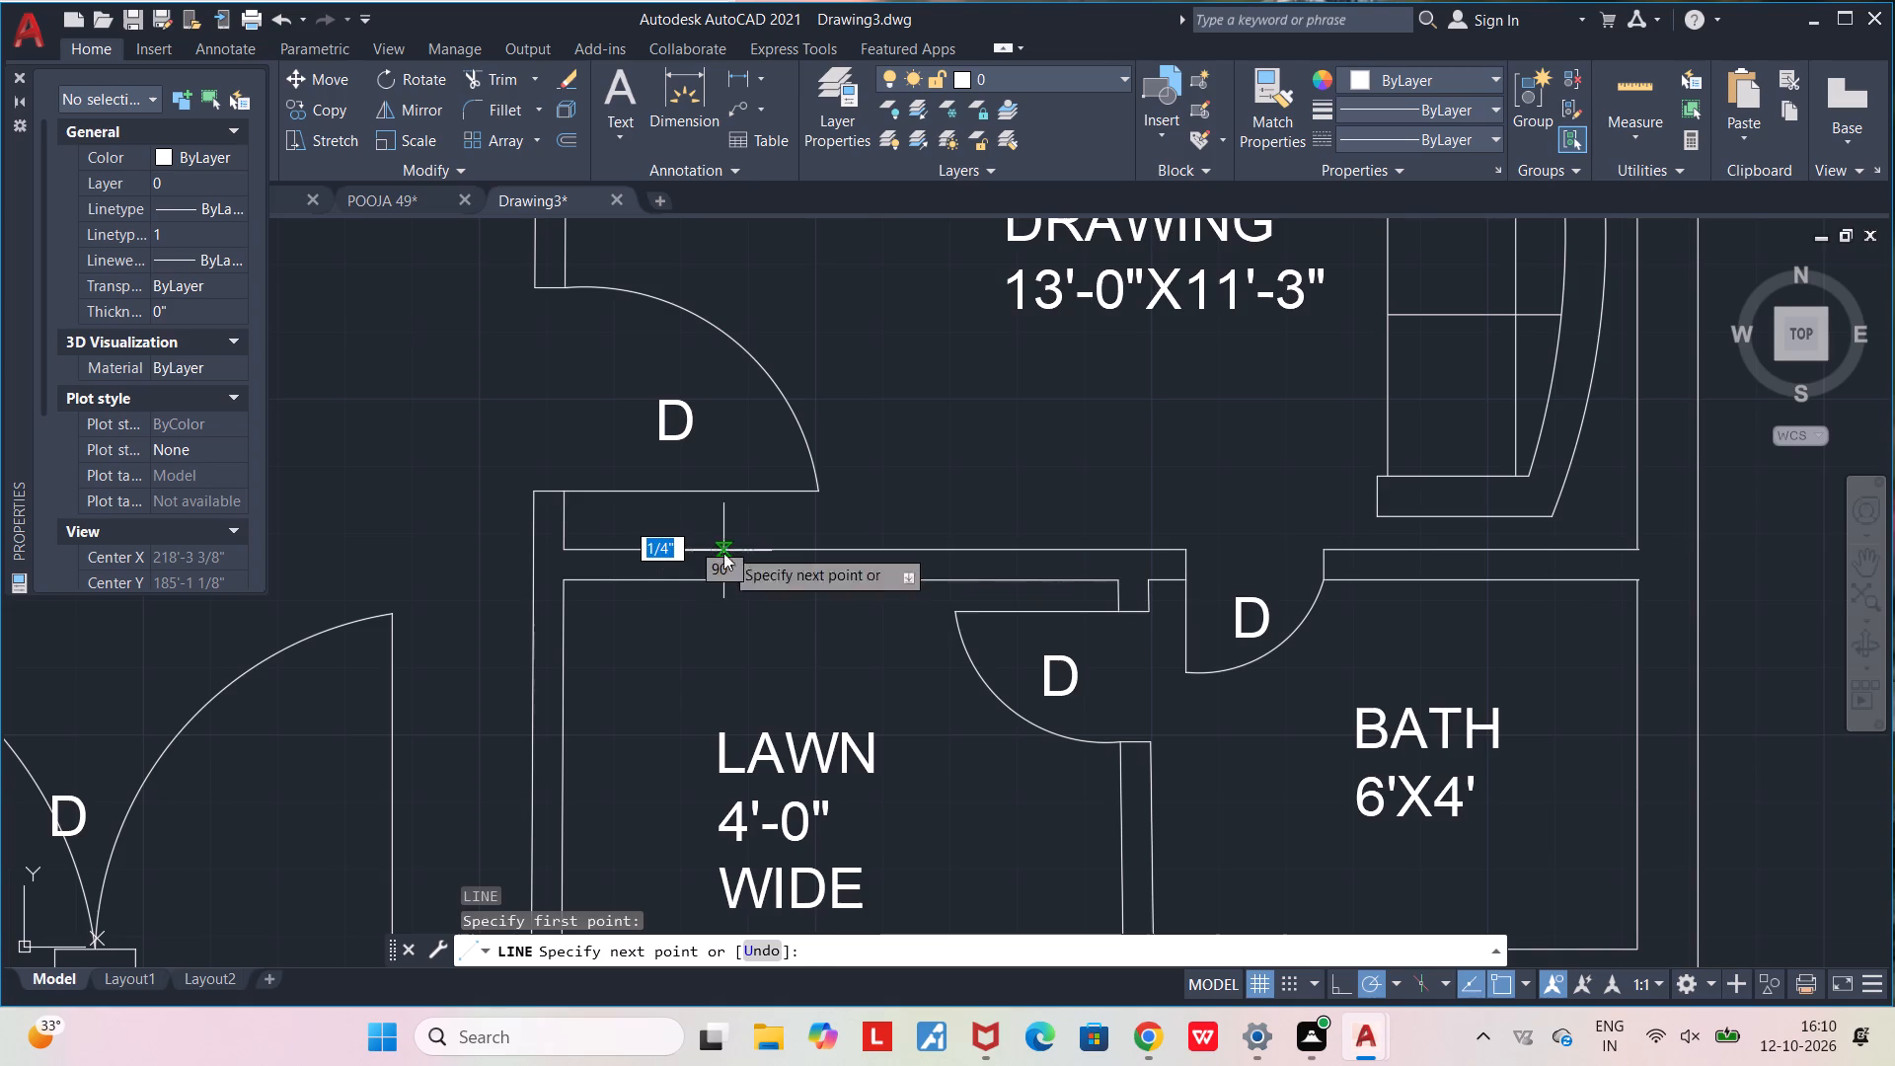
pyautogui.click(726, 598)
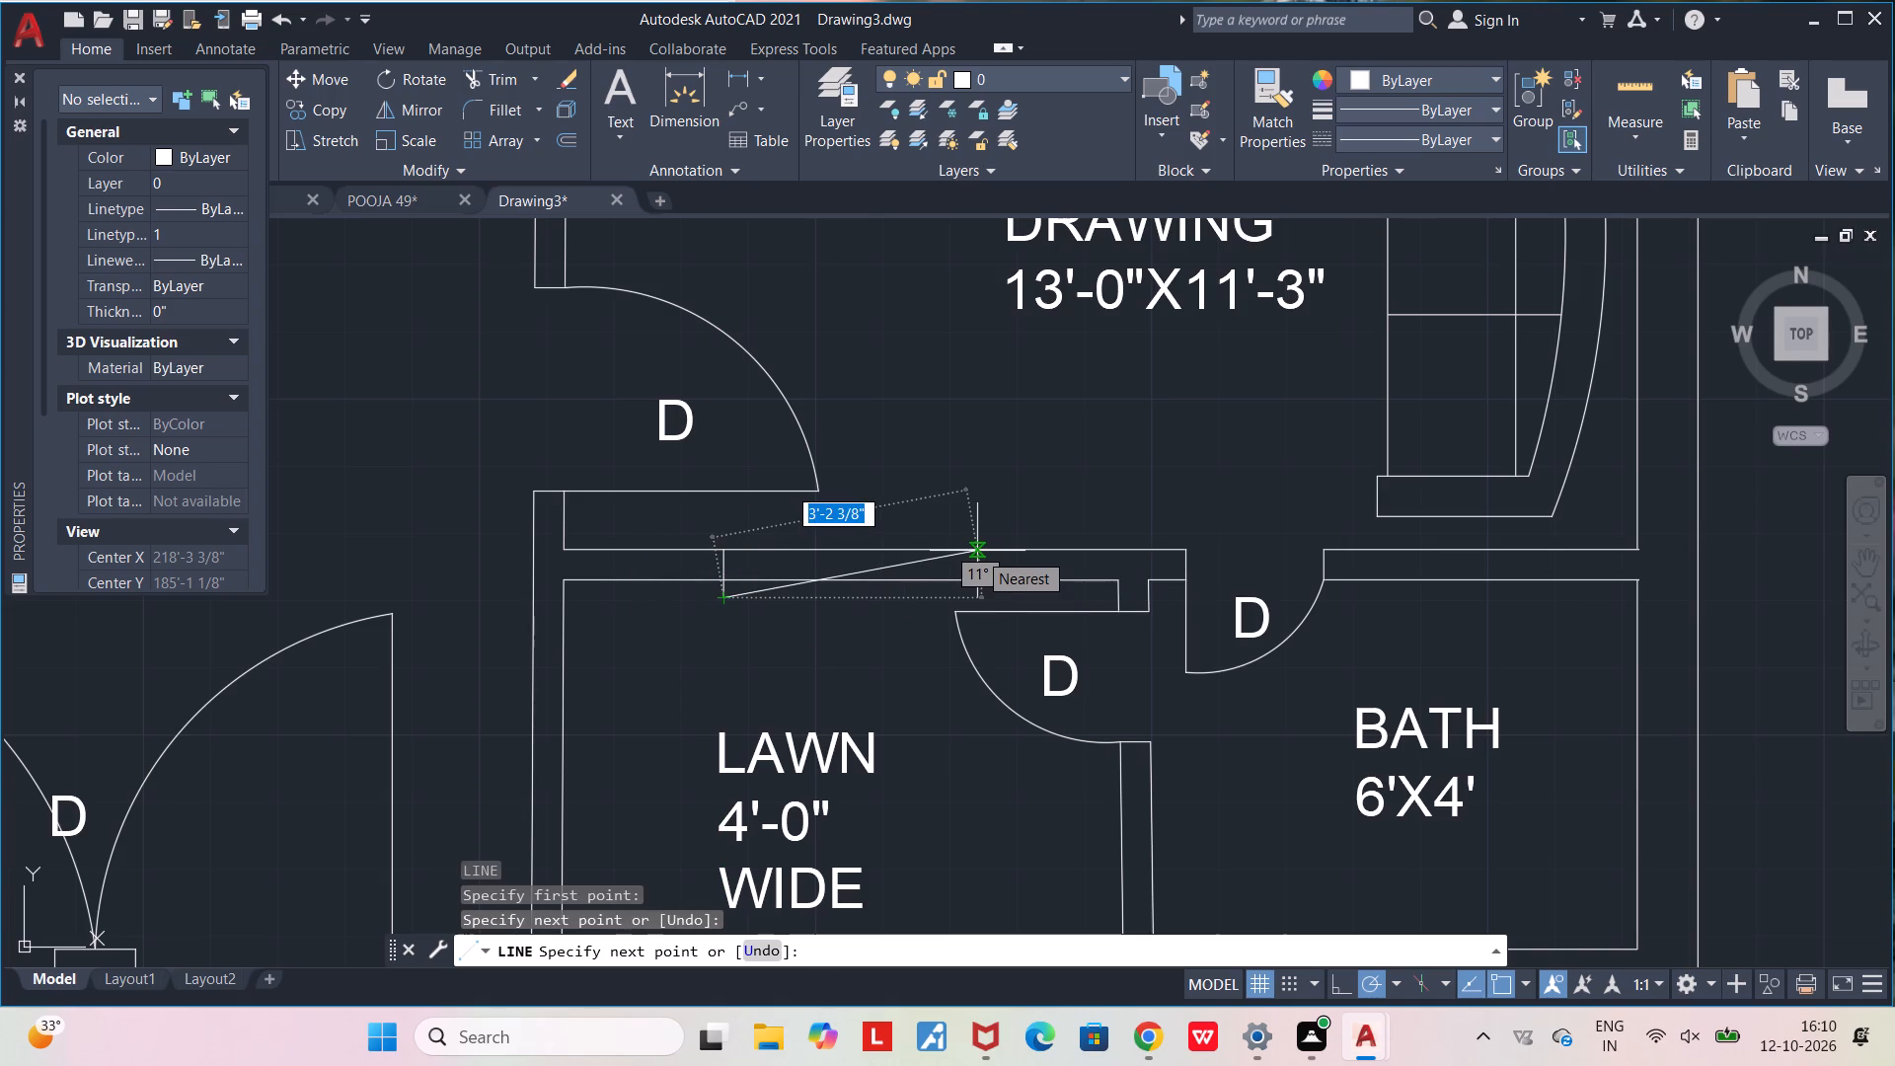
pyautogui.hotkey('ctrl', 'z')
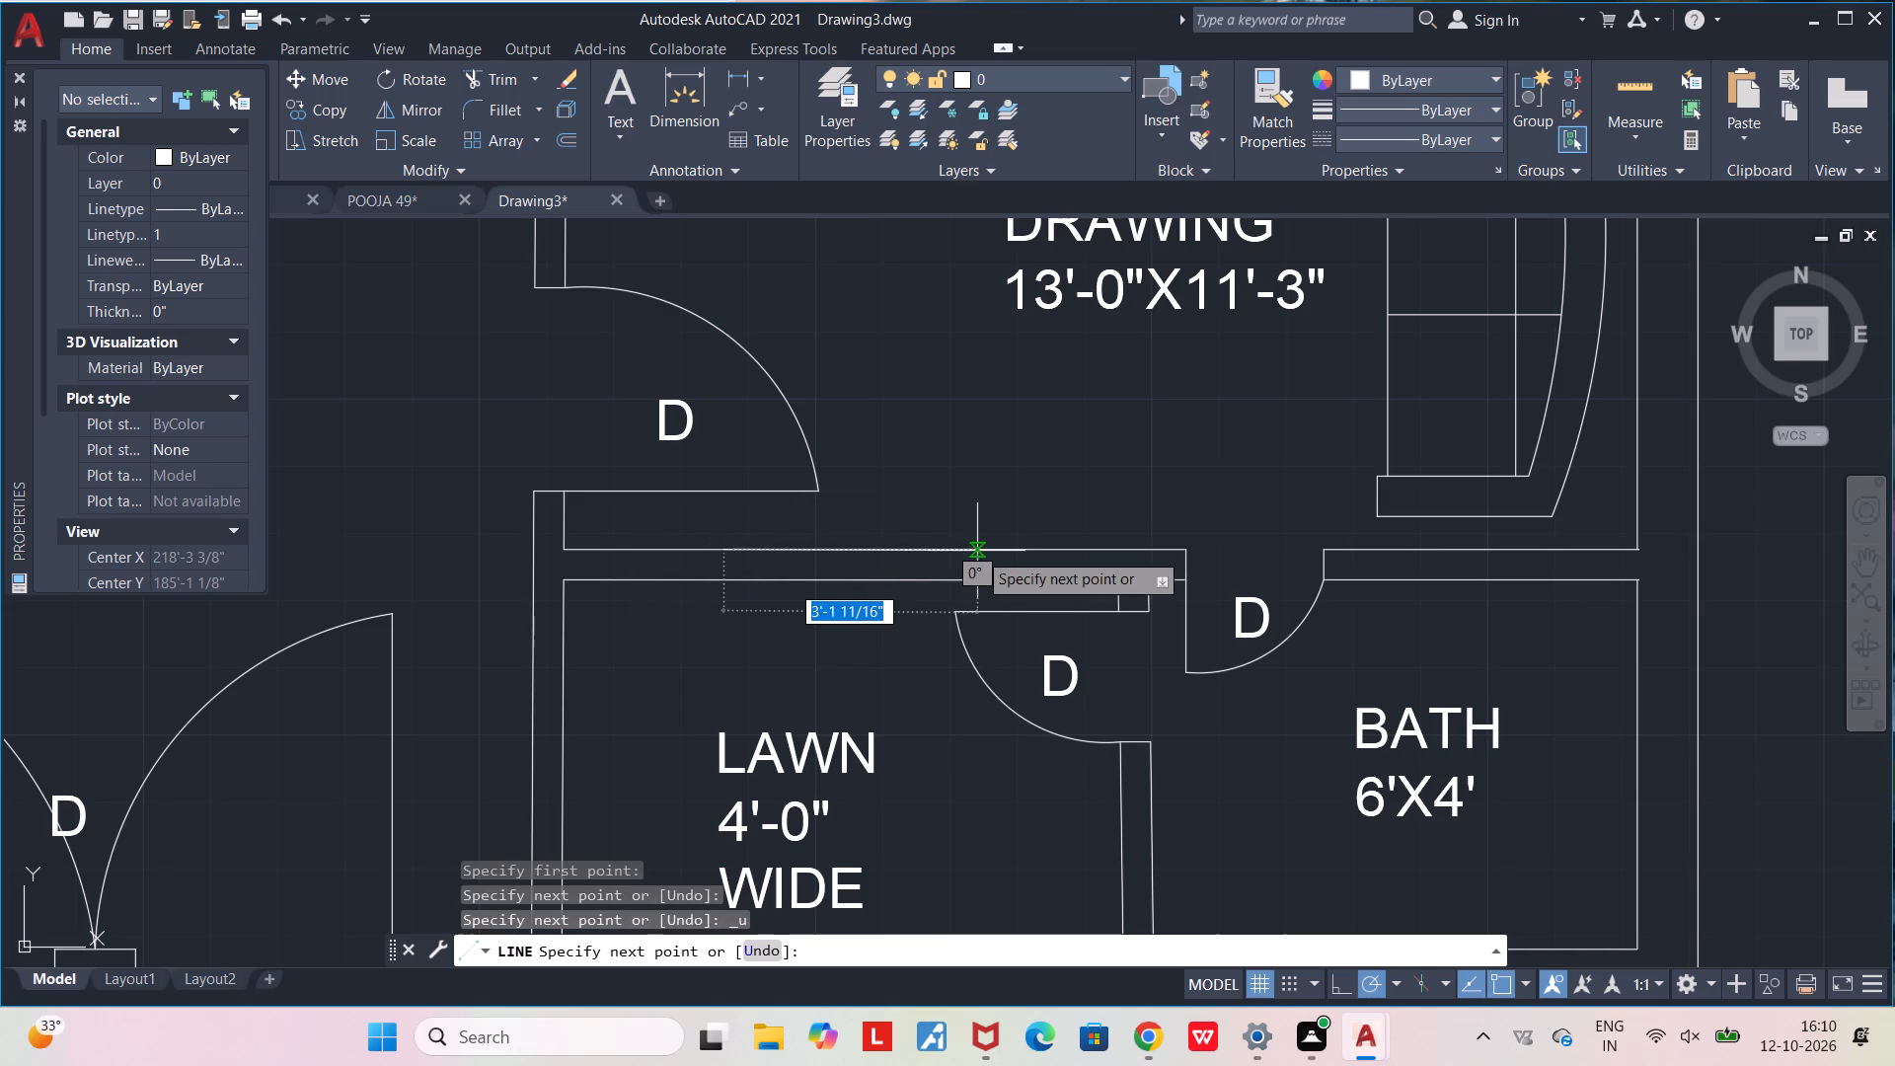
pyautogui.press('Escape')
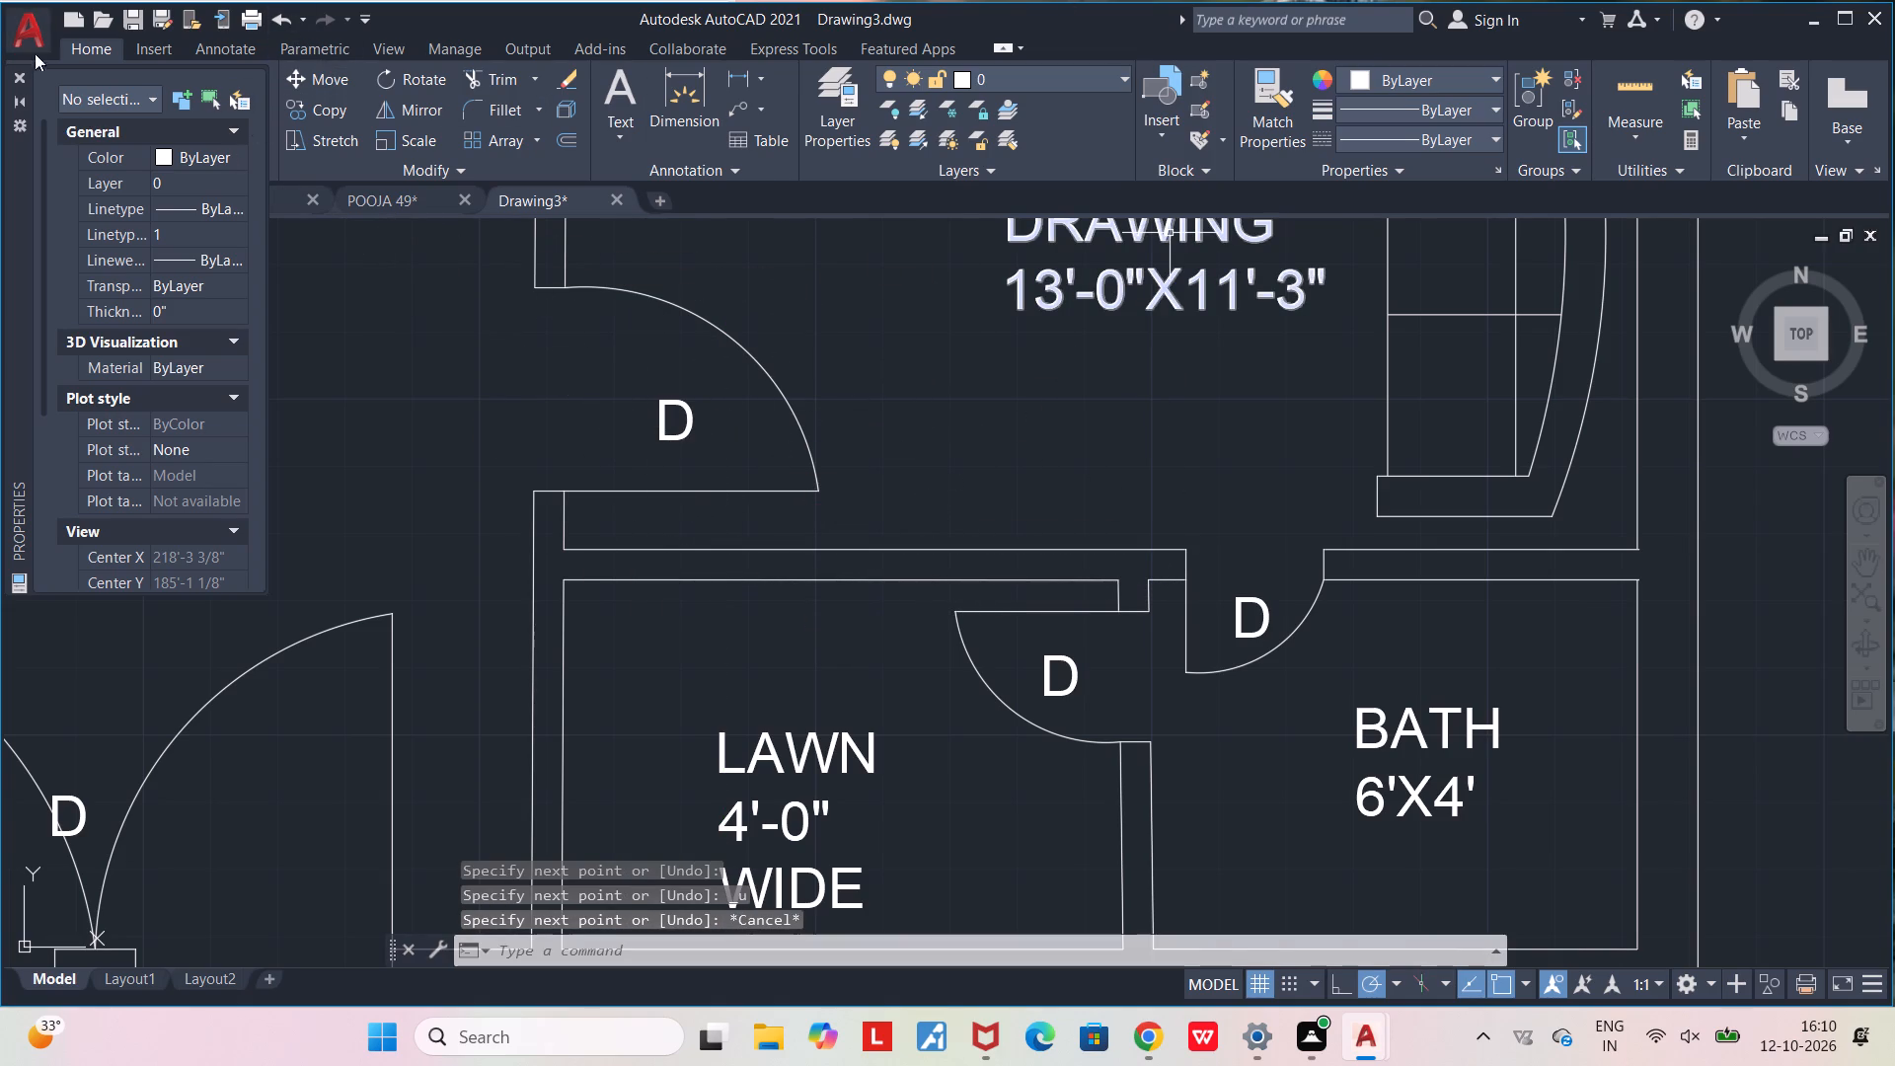
# Draw a window rectangle about 2'-9" by 4 7/16" within the wall between the drawing room and the lawn.
pyautogui.click(16, 79)
pyautogui.click(237, 87)
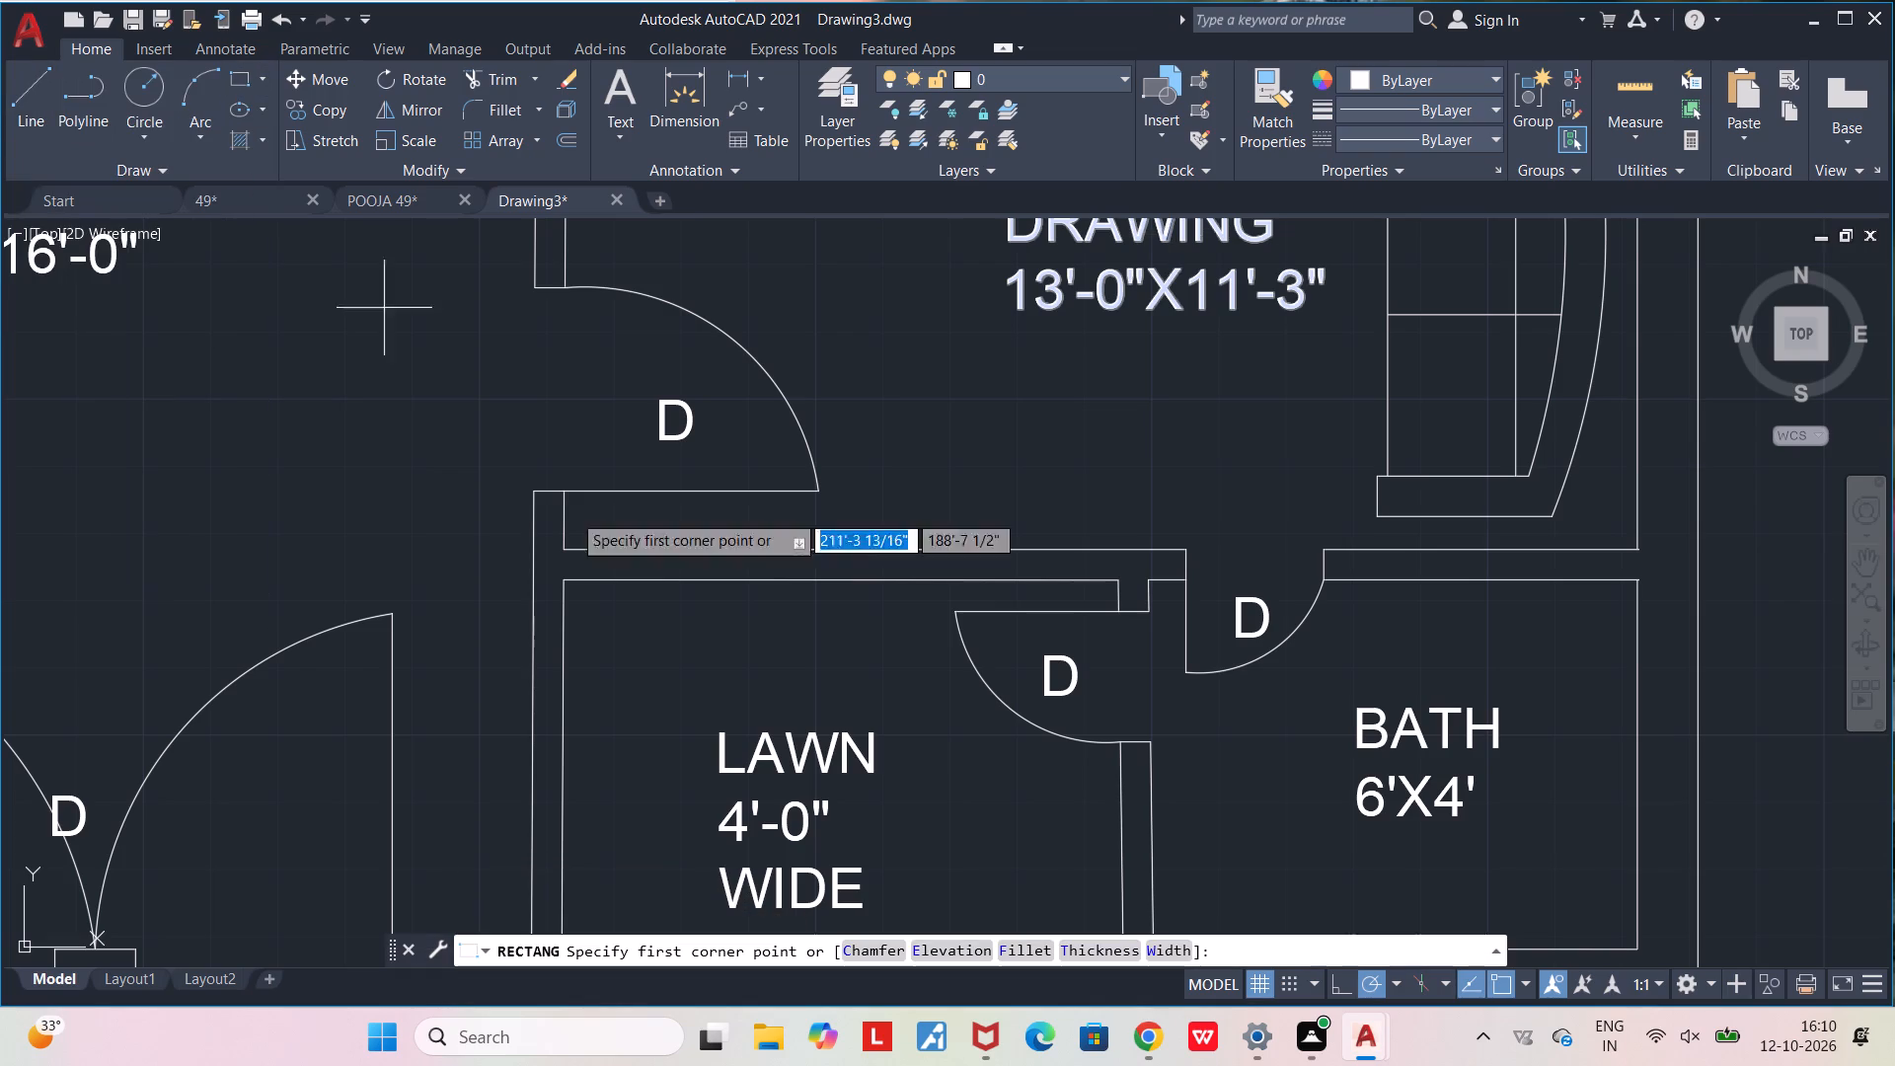
pyautogui.scroll(1, 745, 570)
pyautogui.click(706, 540)
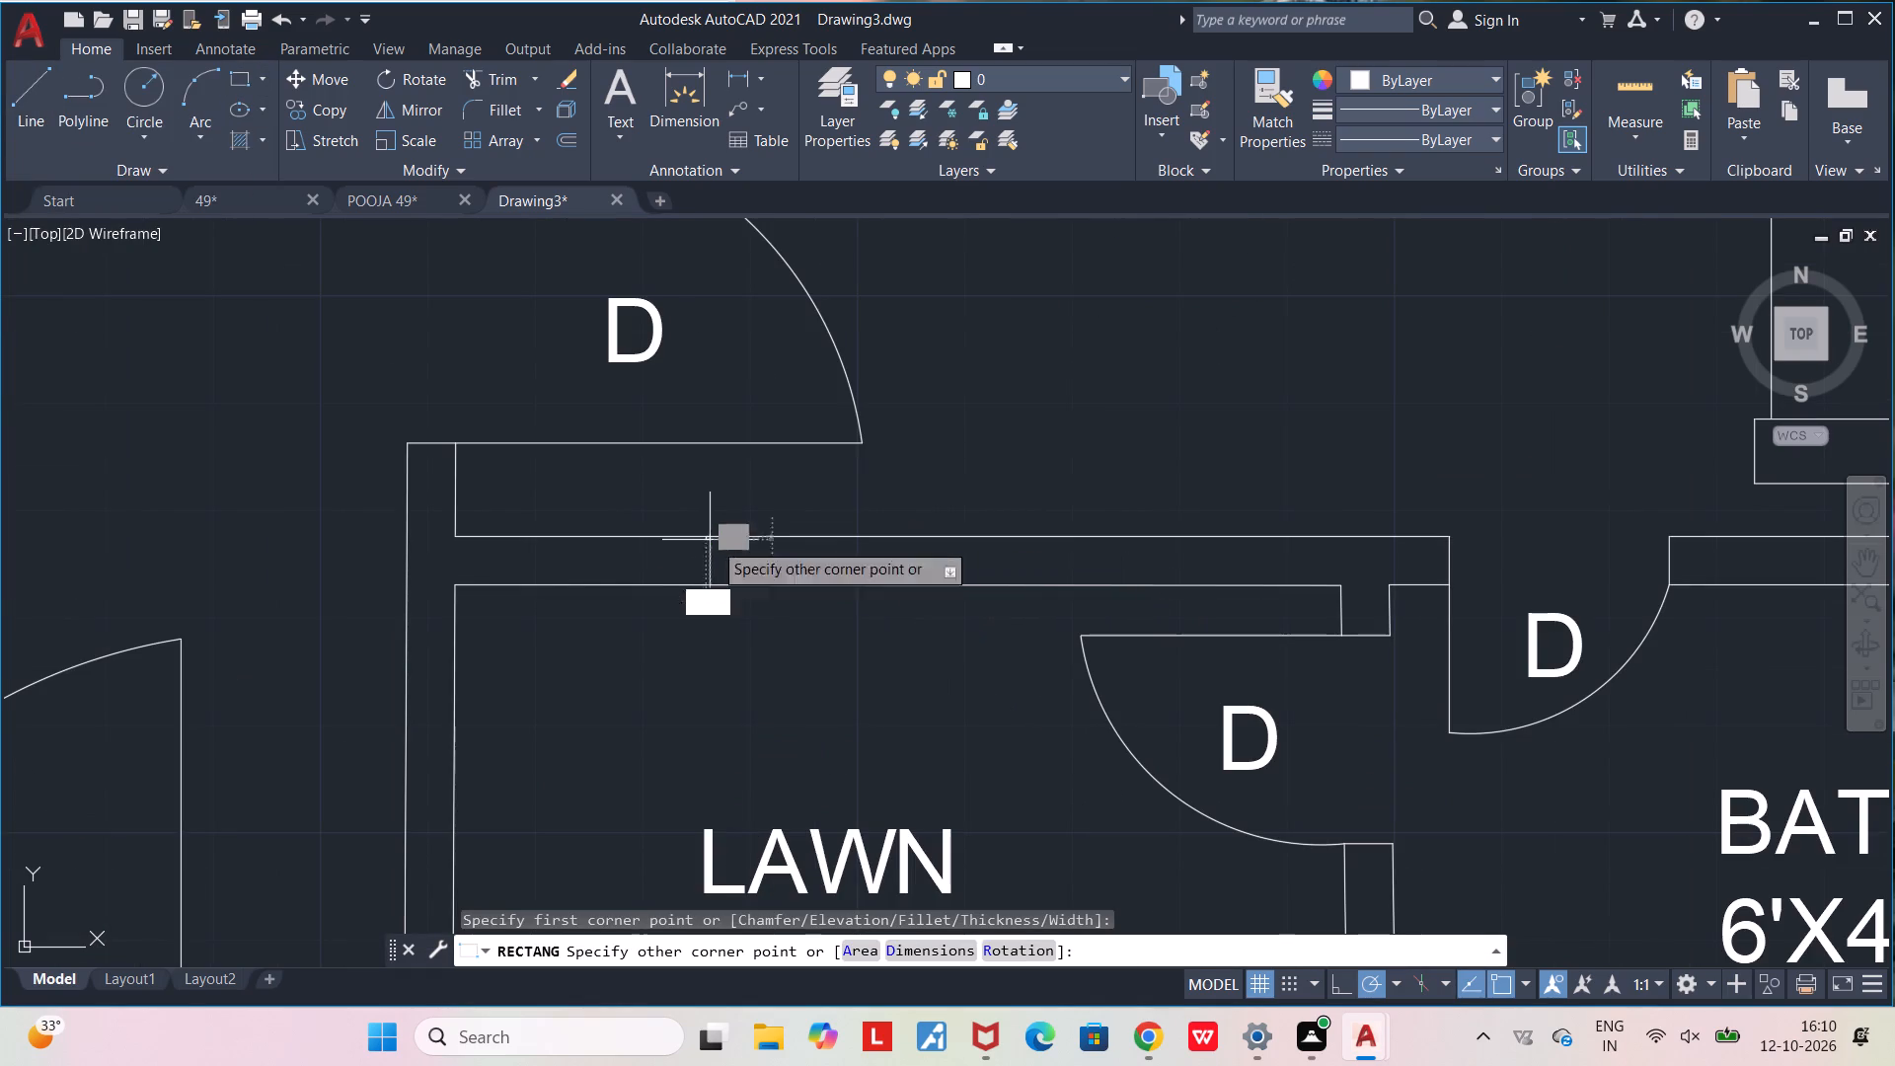
pyautogui.click(1064, 584)
pyautogui.press('Escape')
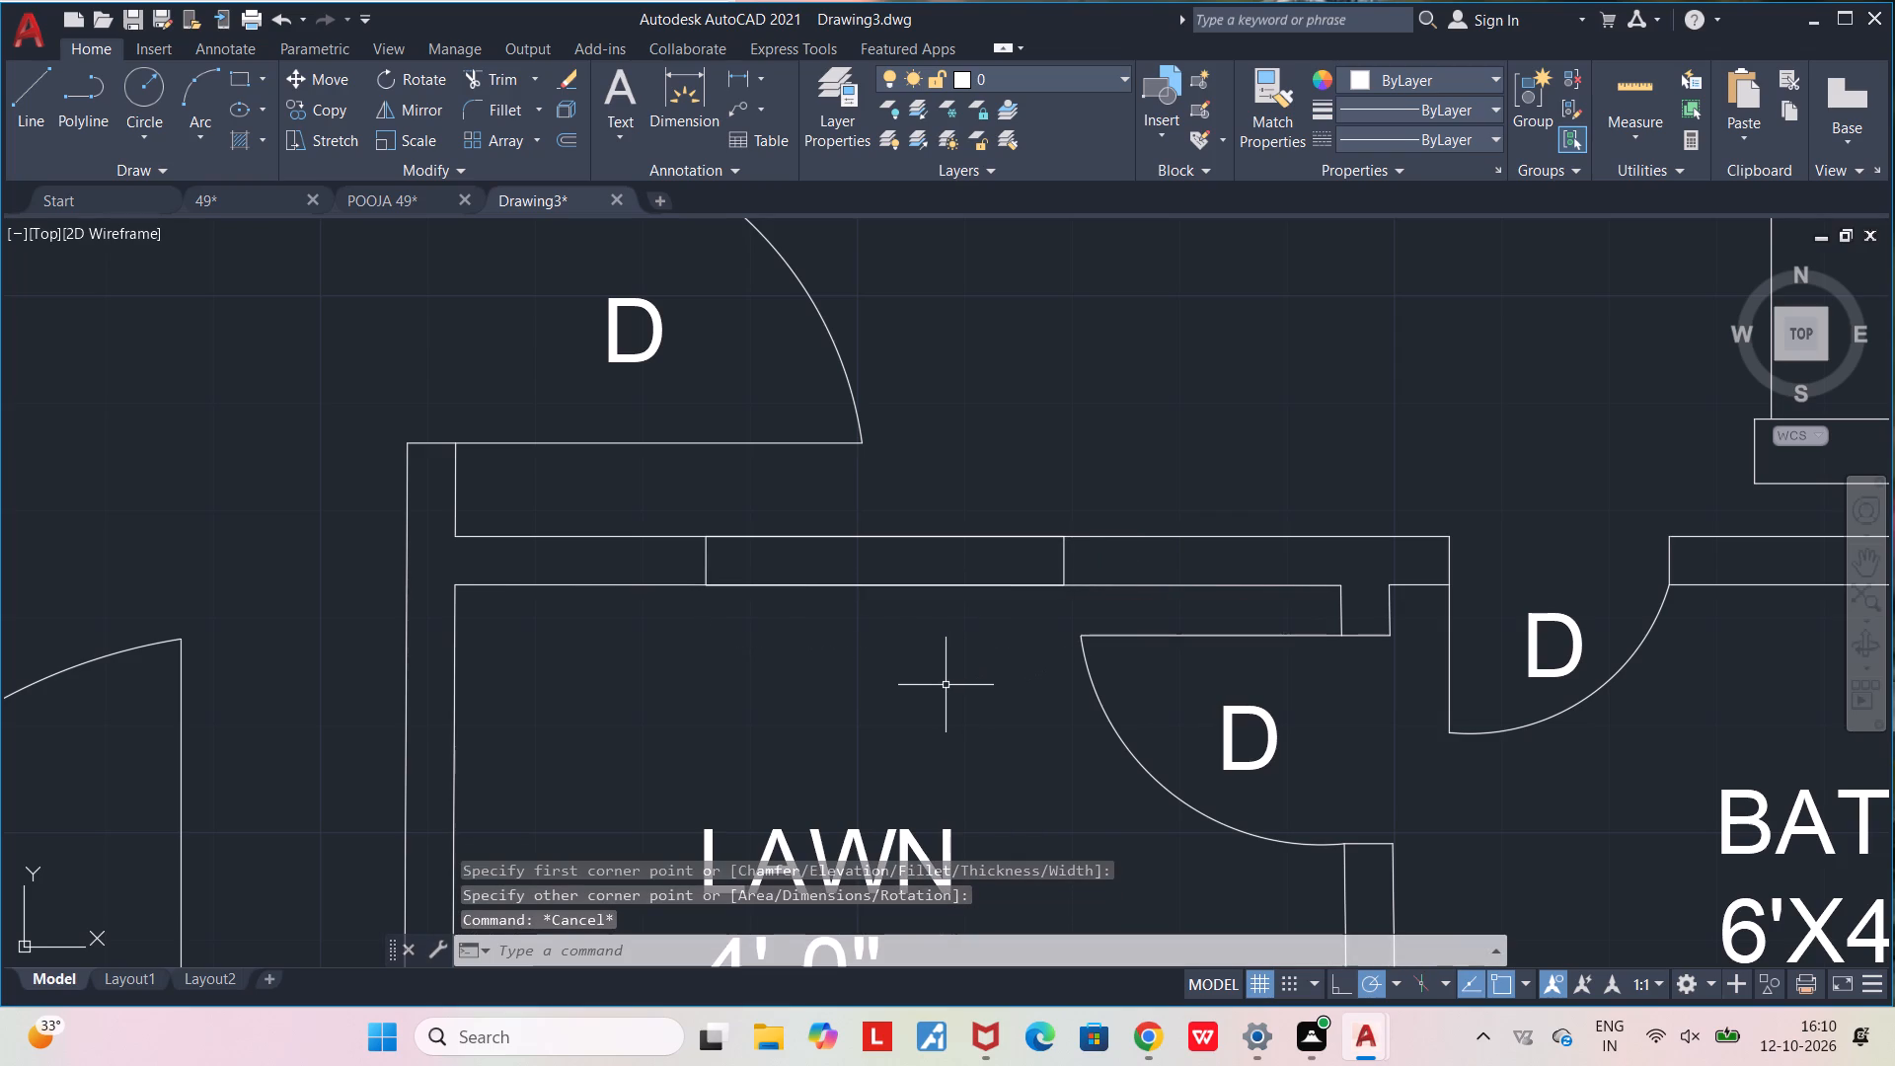
# Draw a horizontal line through the middle of the window rectangle, from one short side's midpoint to the other.
pyautogui.press('l')
pyautogui.press('Return')
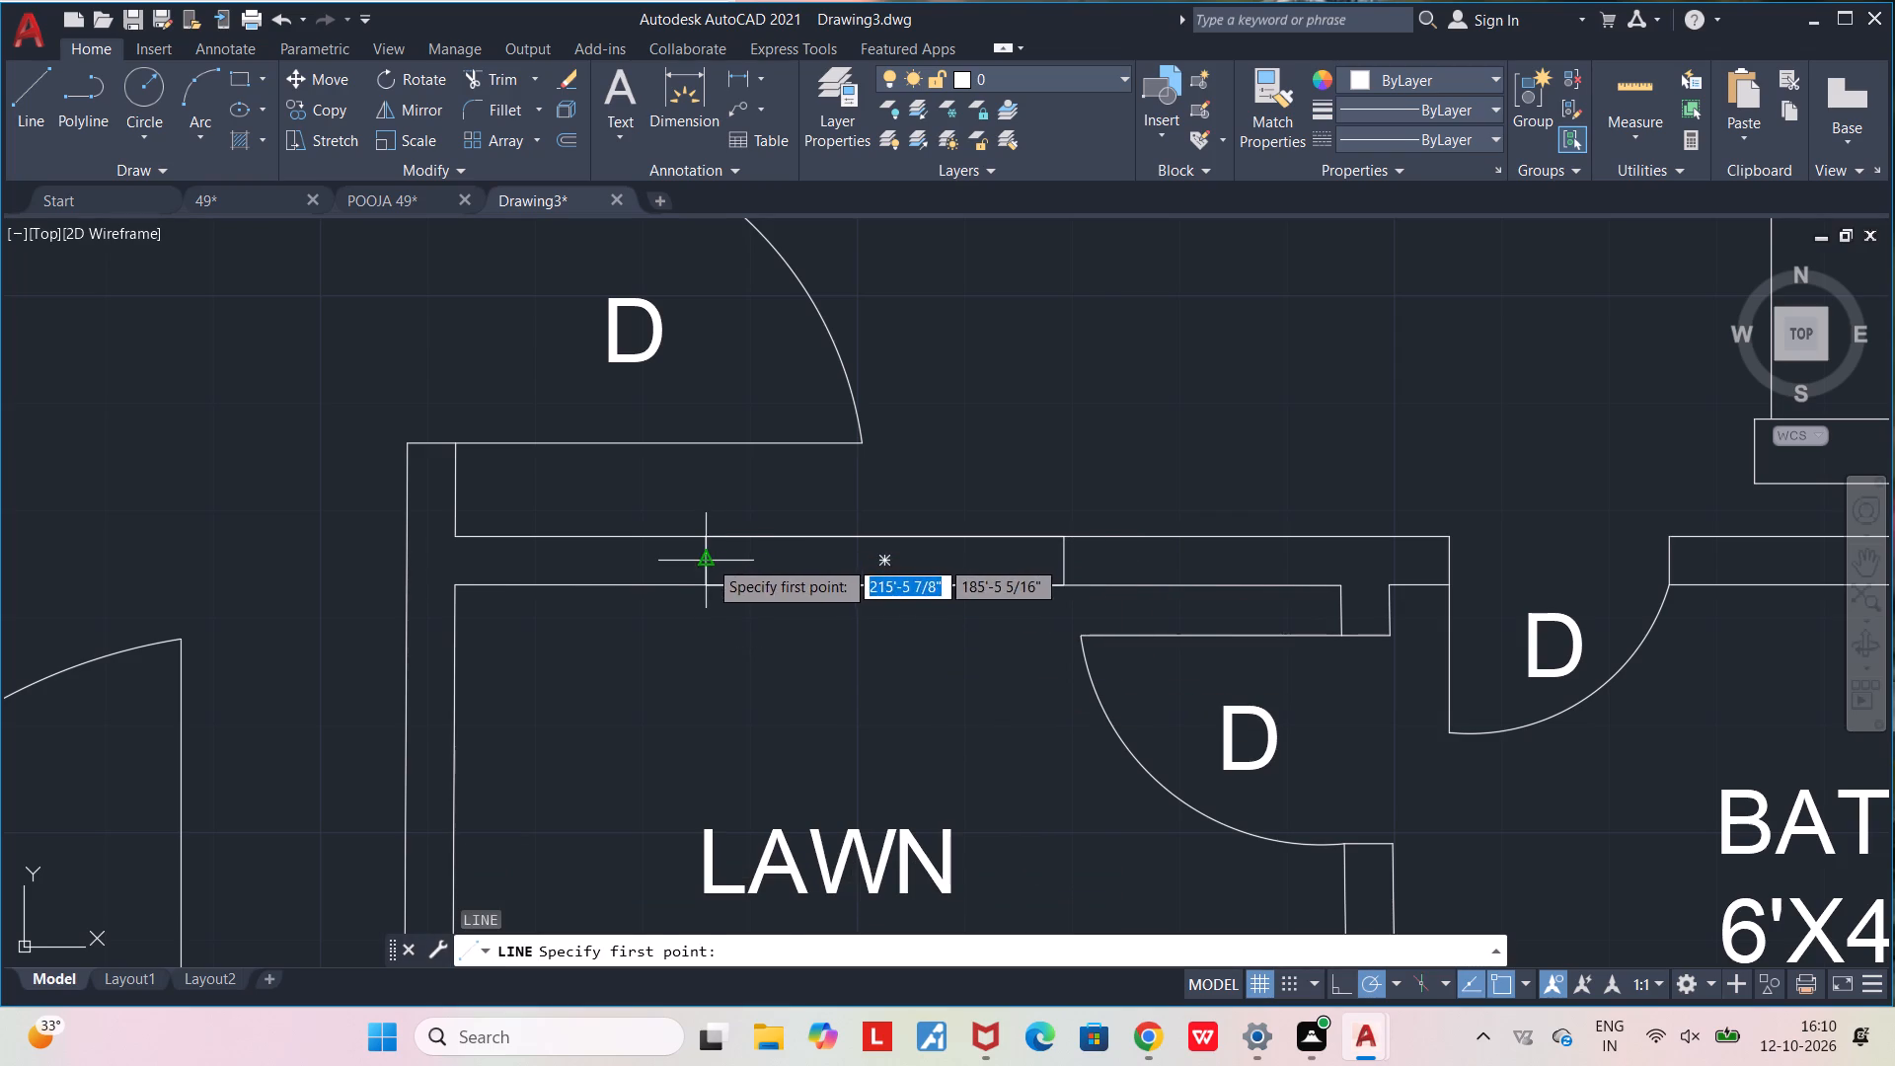
pyautogui.click(708, 559)
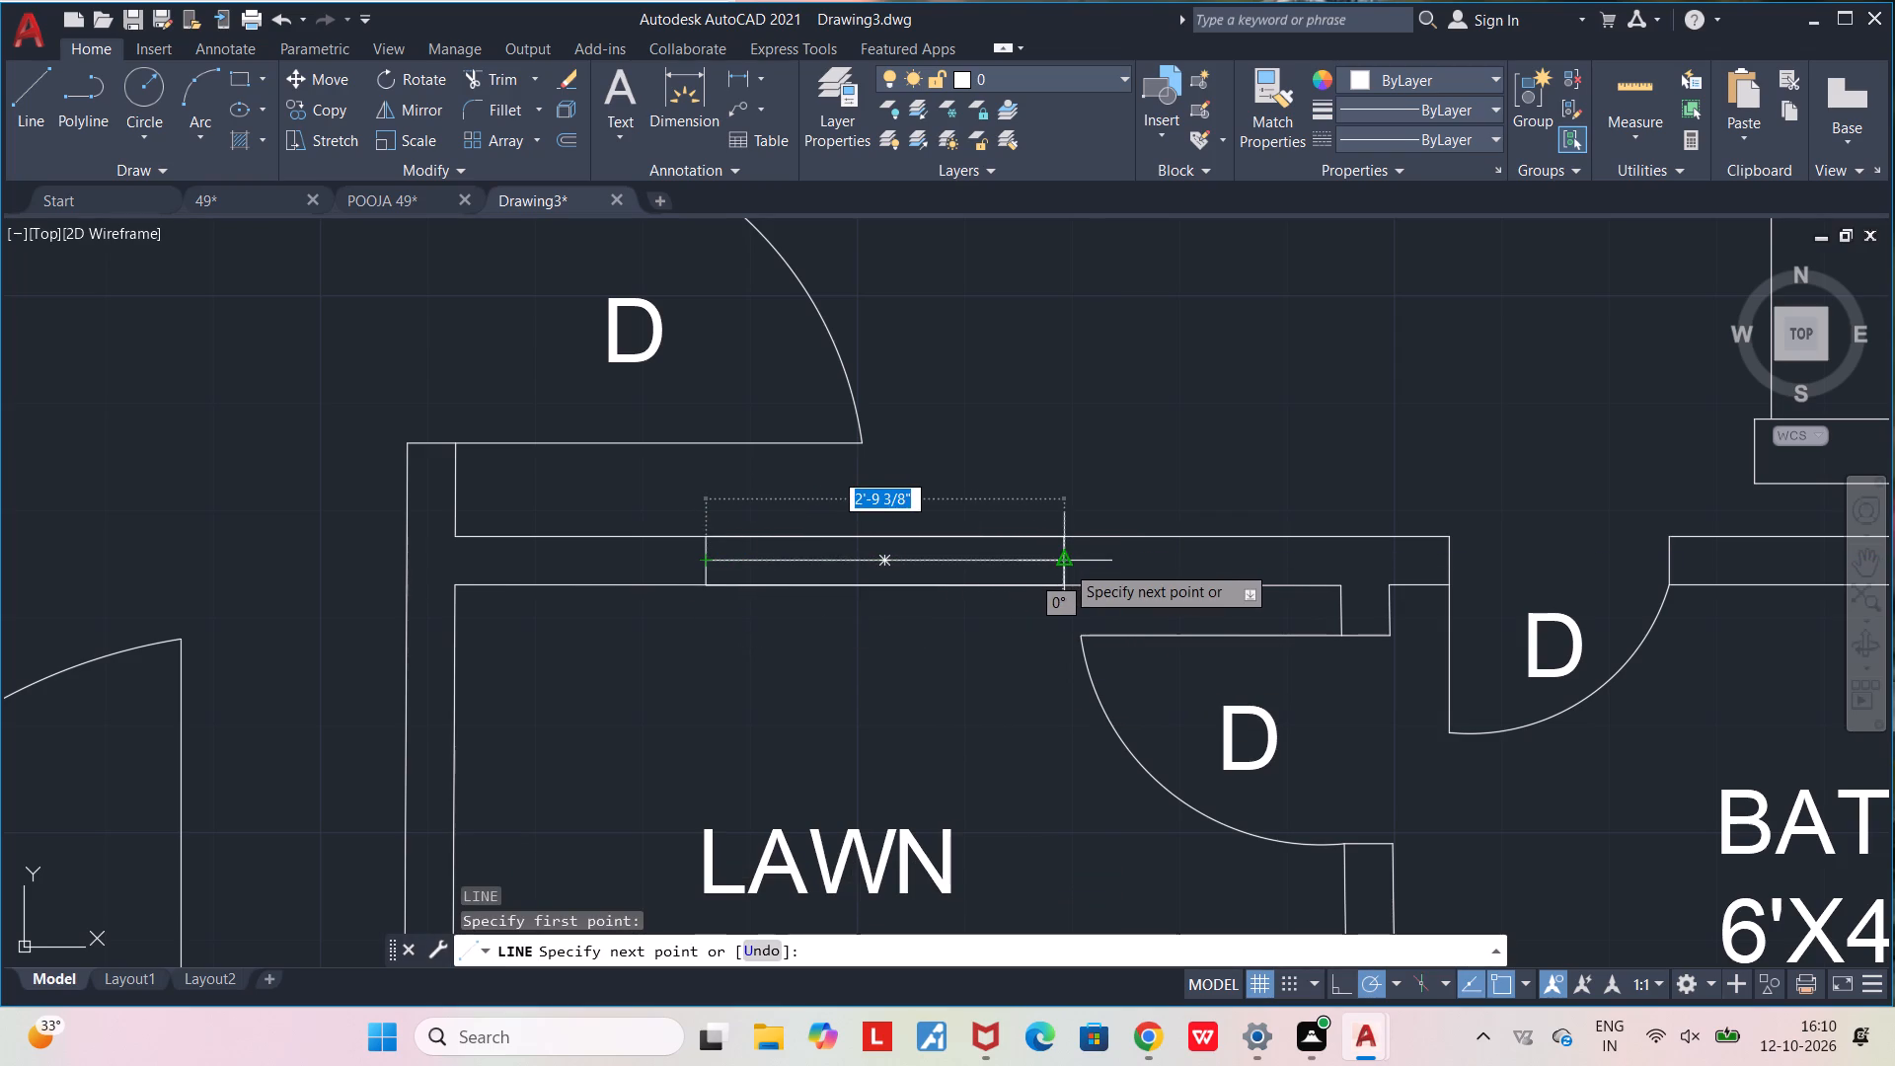
pyautogui.click(1069, 563)
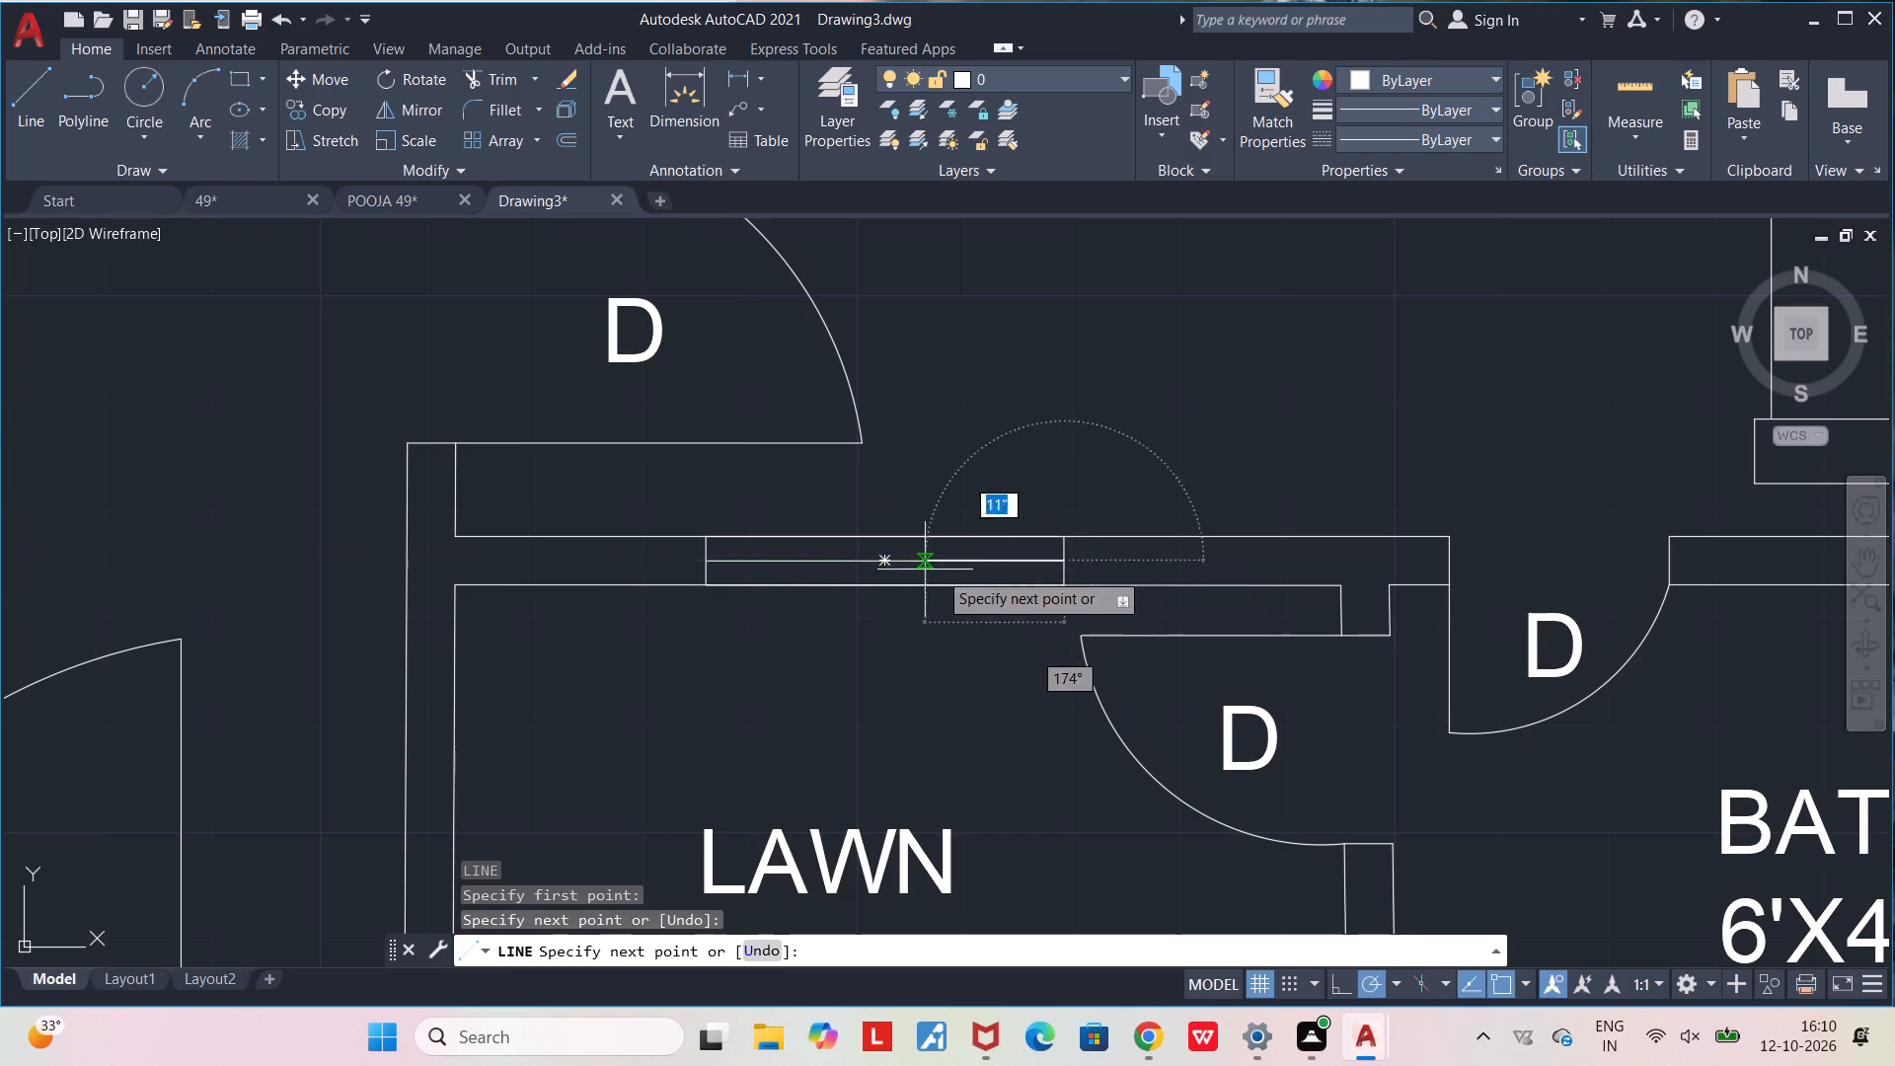
pyautogui.scroll(4, 861, 570)
pyautogui.moveTo(279, 521); pyautogui.dragTo(408, 594, button='middle')
pyautogui.scroll(-2, 408, 594)
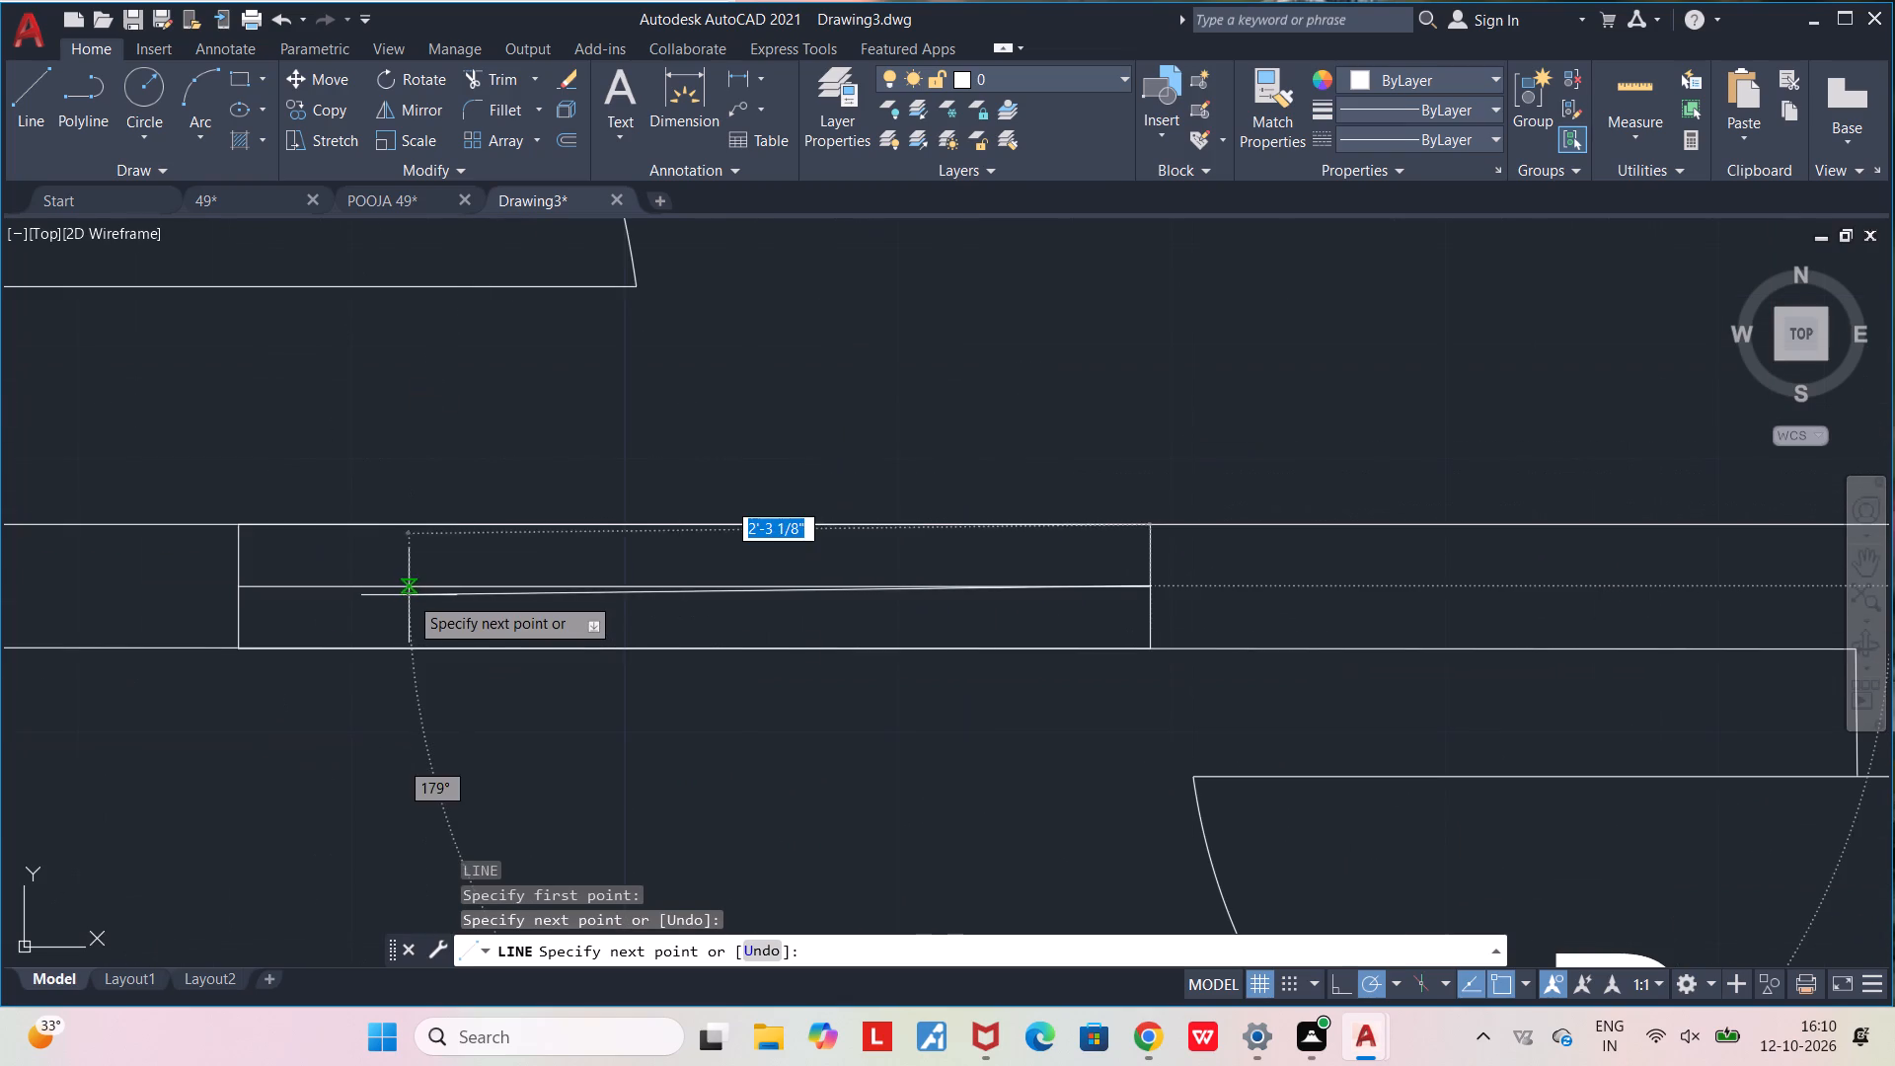
pyautogui.press('Escape')
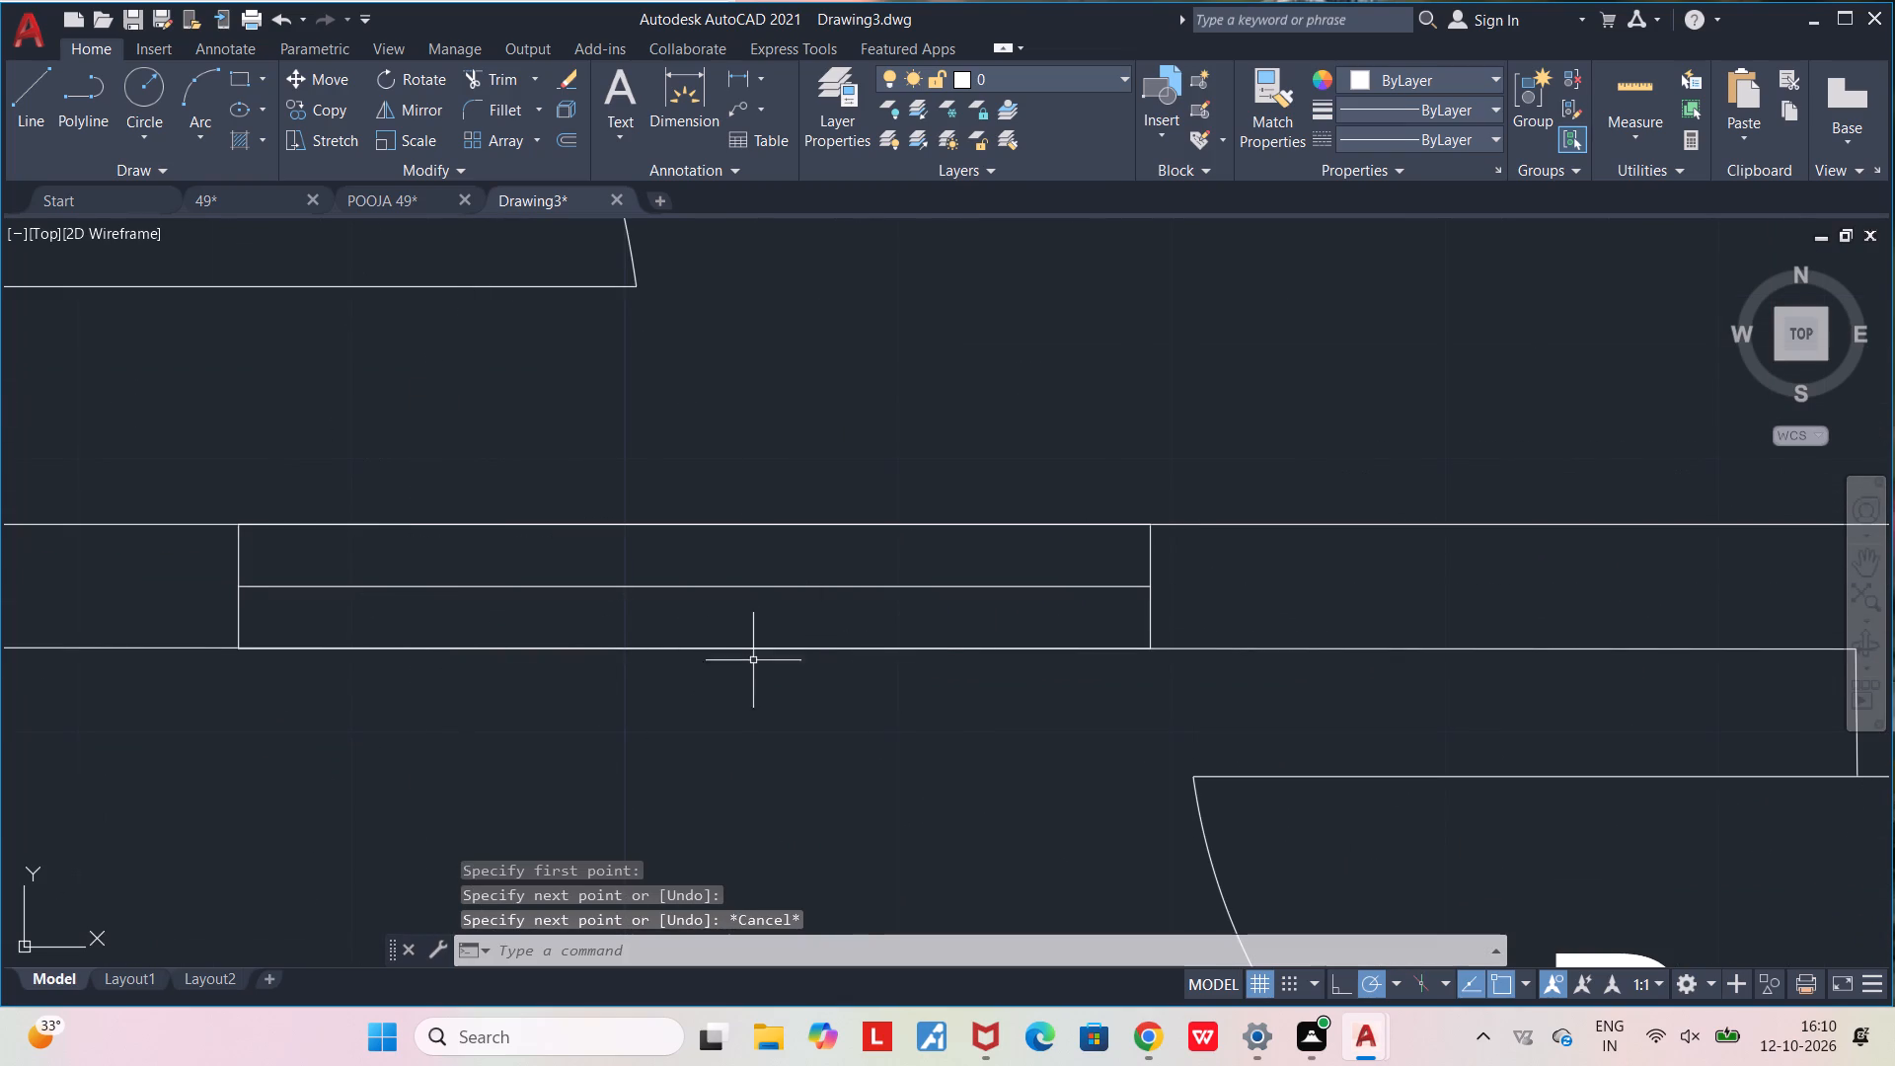
# Draw two more lengthwise lines across the window rectangle, one halfway above and one halfway below the centre line.
pyautogui.press('l')
pyautogui.press('Return')
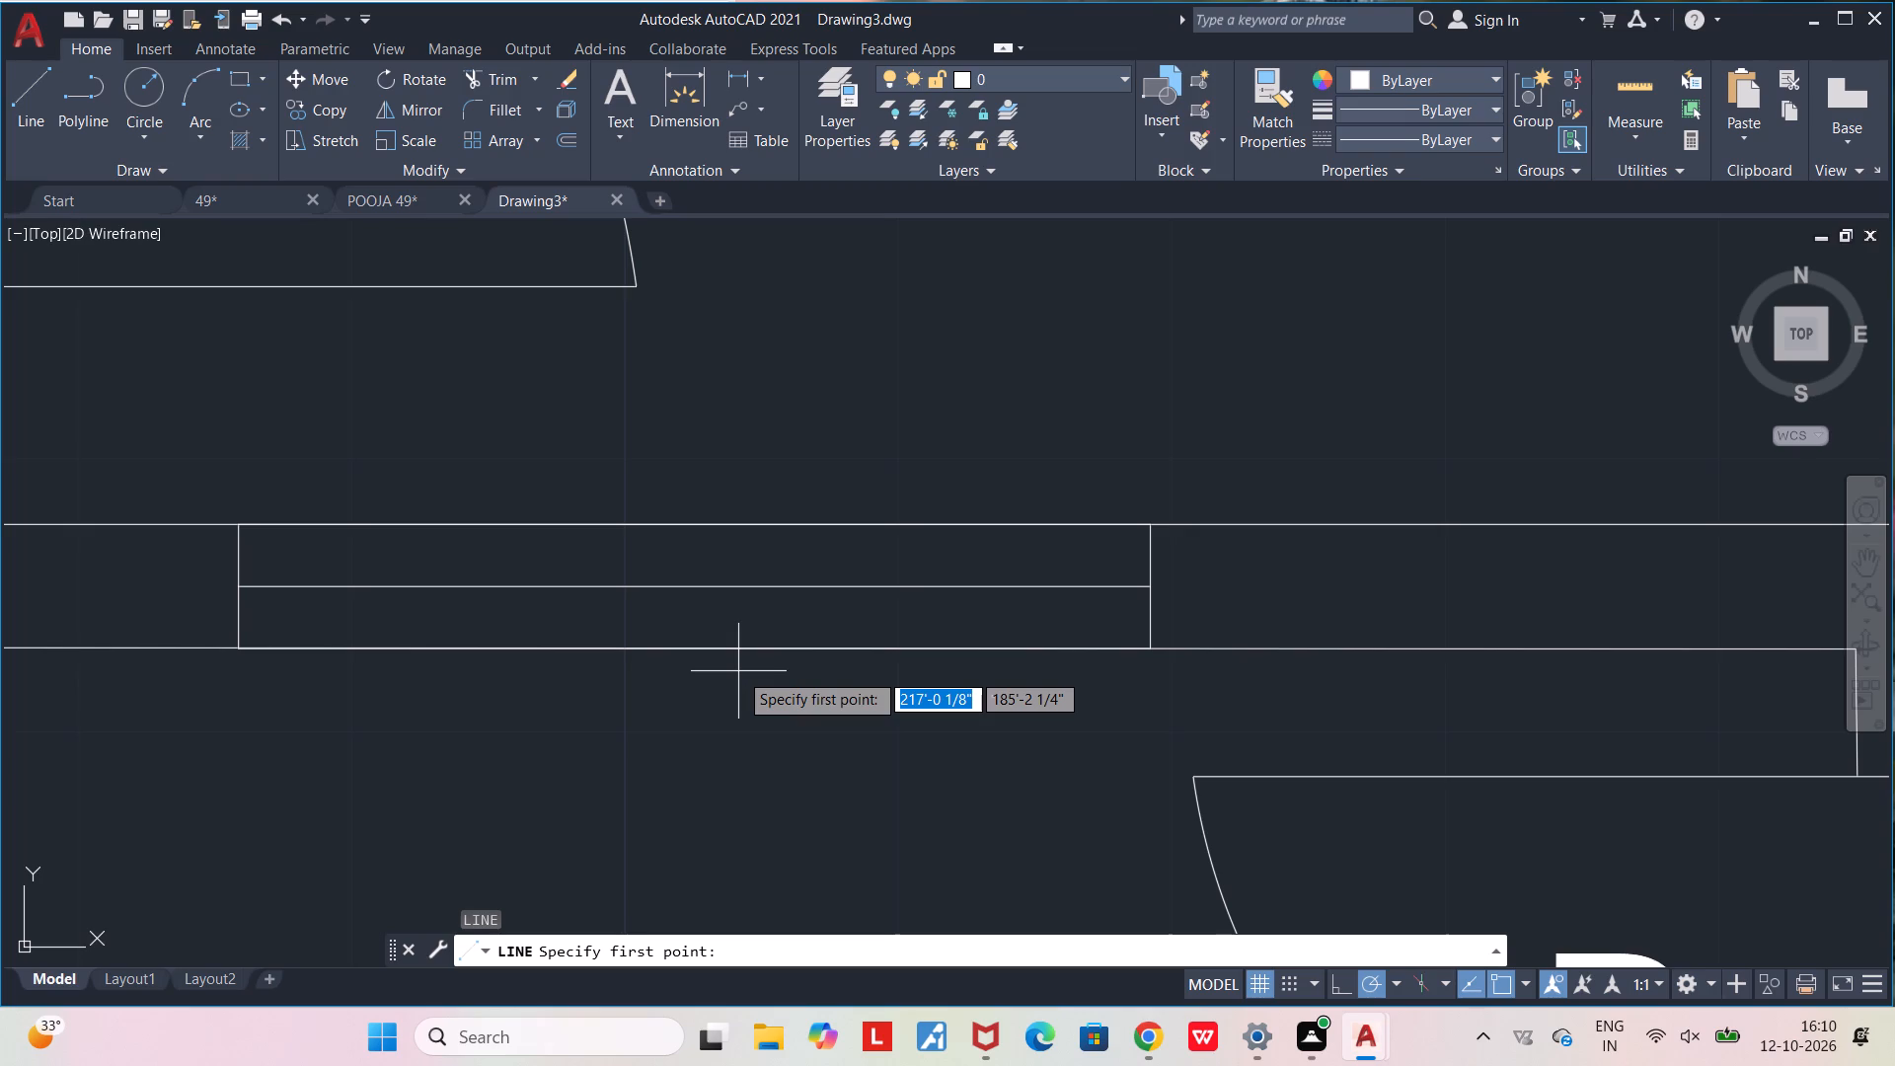
pyautogui.click(241, 555)
pyautogui.click(1148, 555)
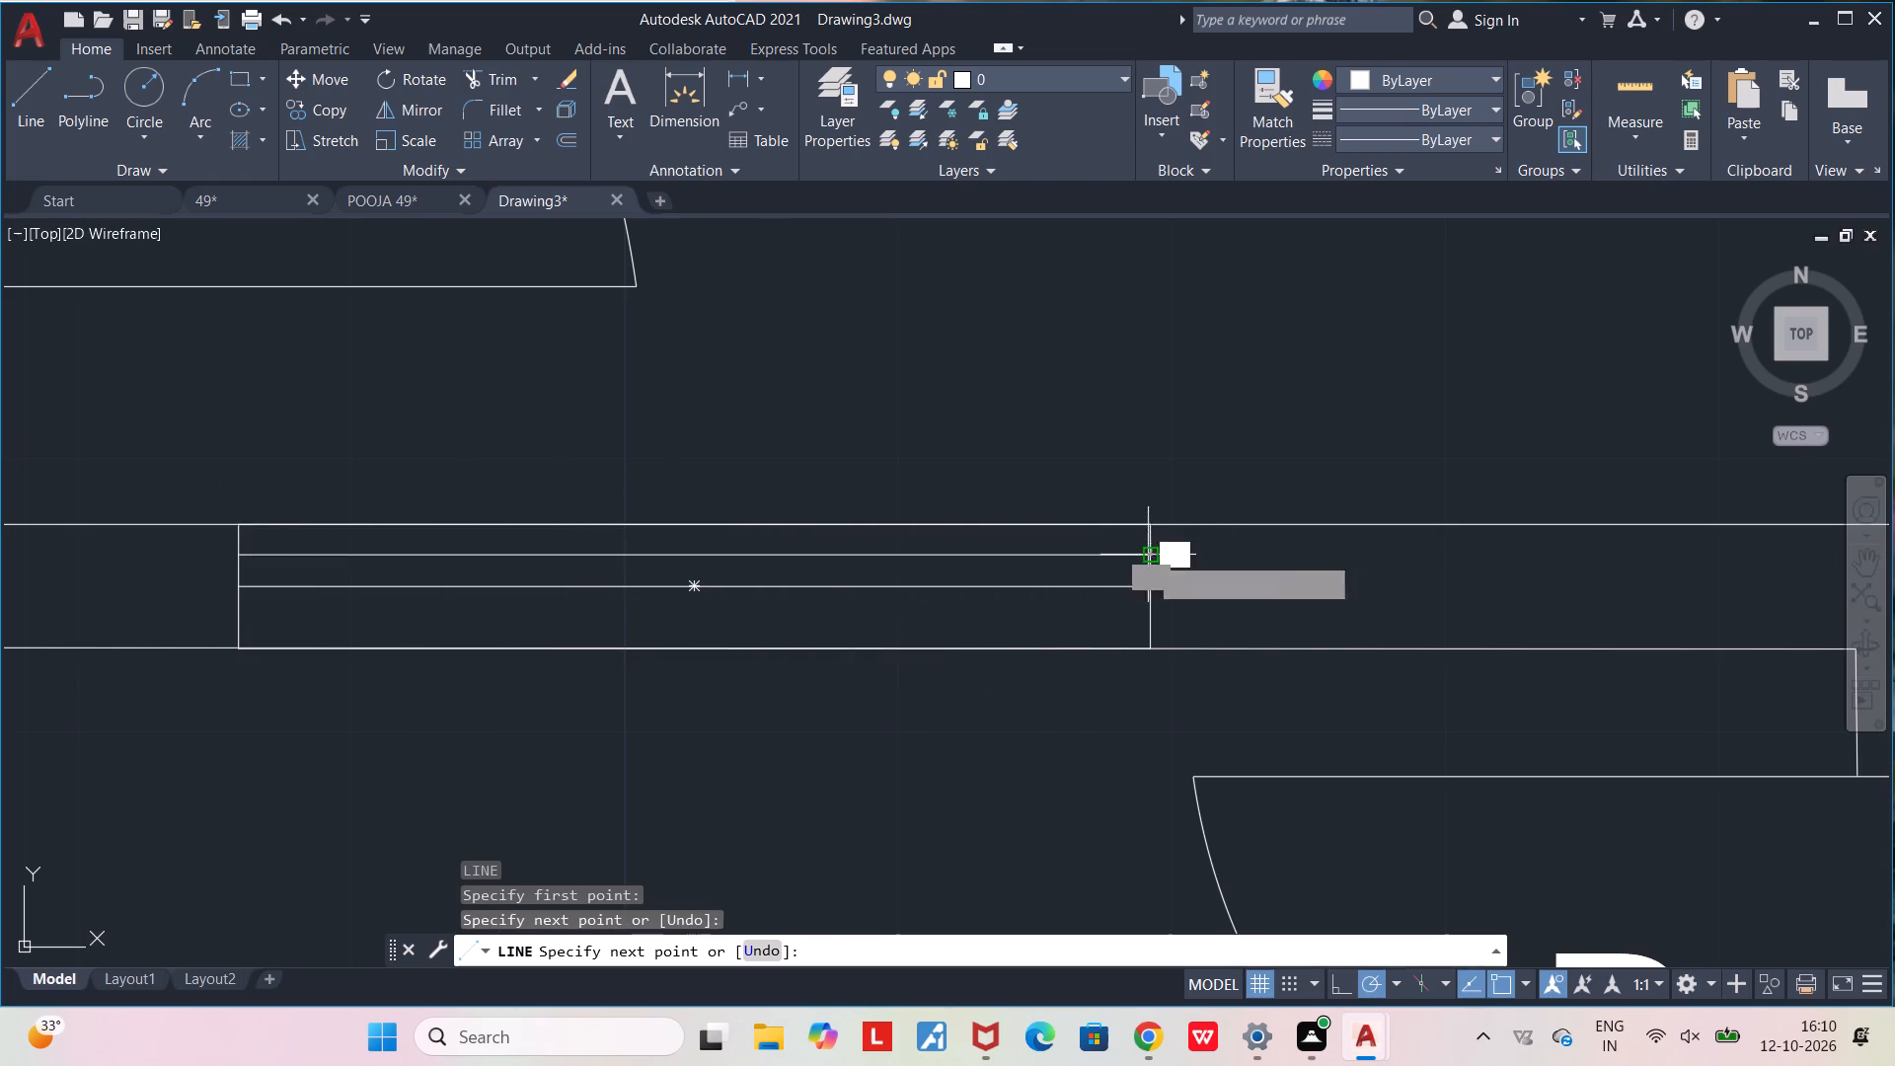
pyautogui.press('Escape')
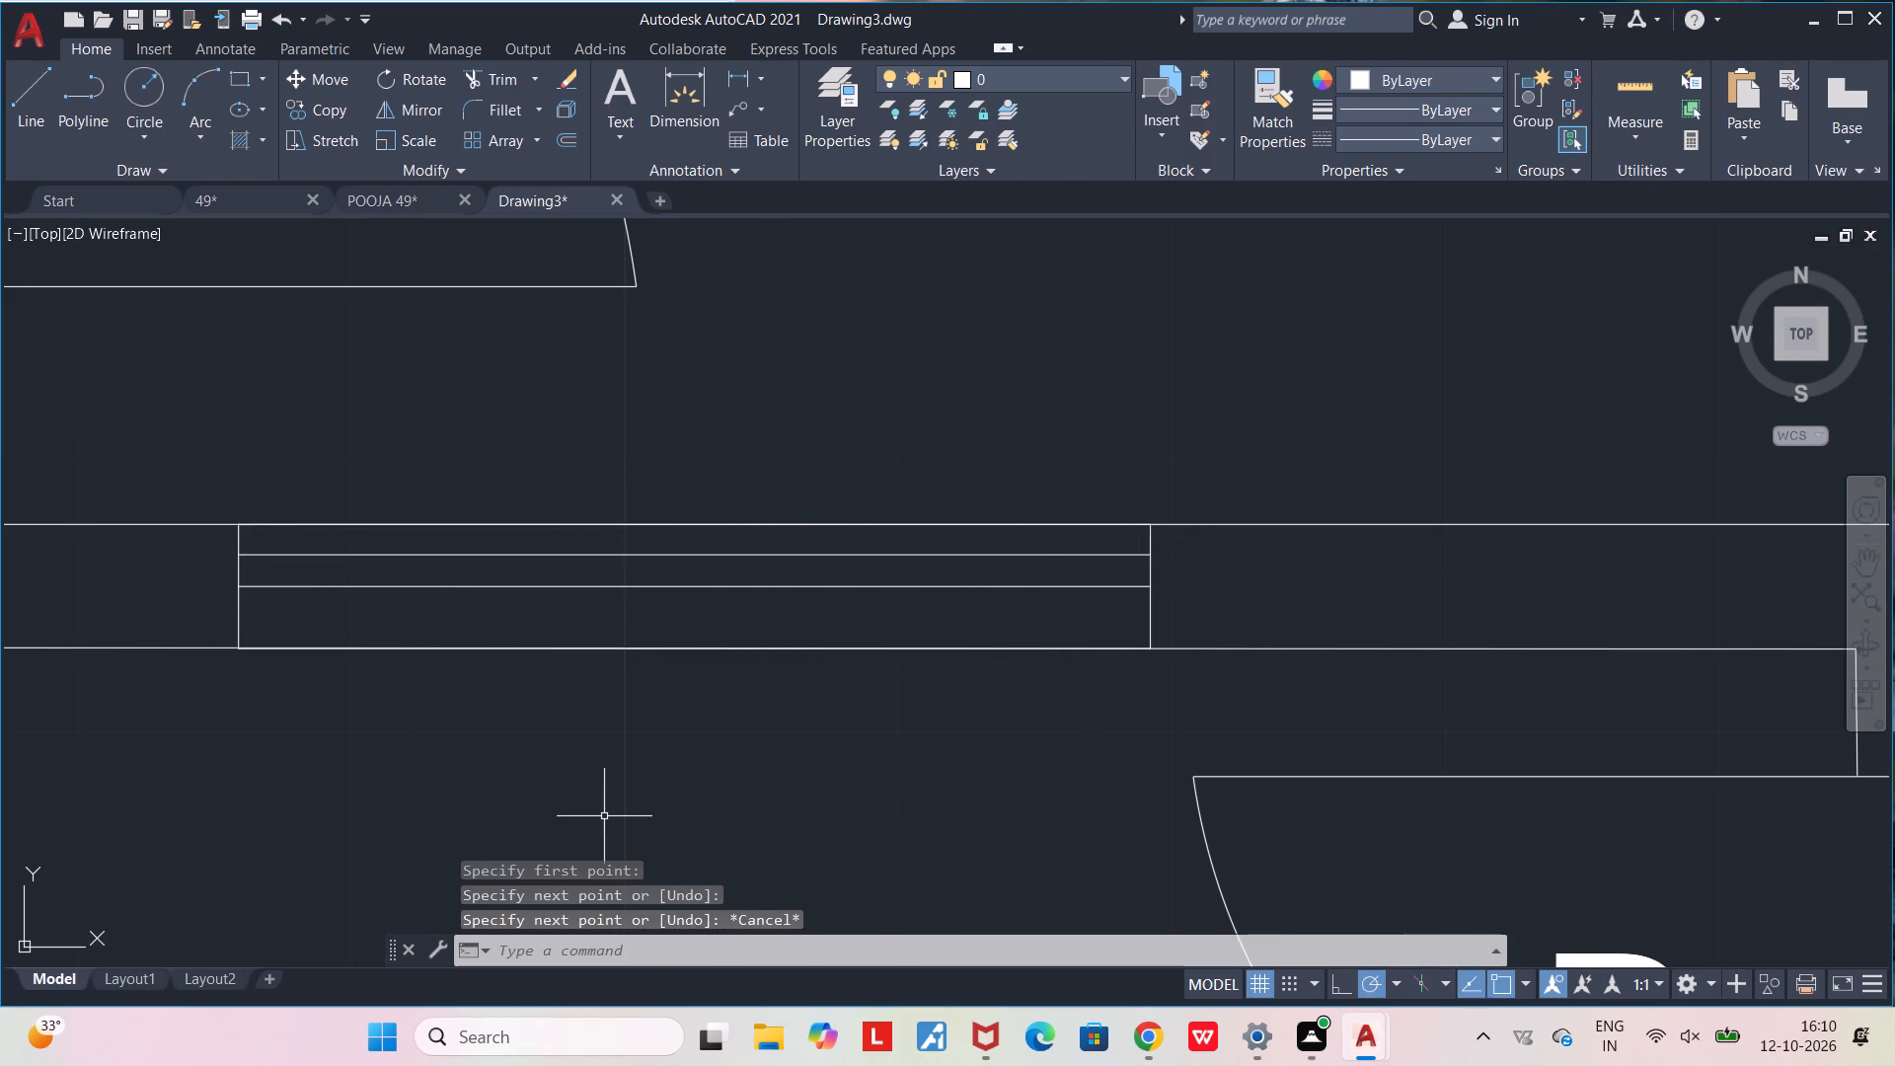
pyautogui.press('l')
pyautogui.press('Return')
pyautogui.click(239, 615)
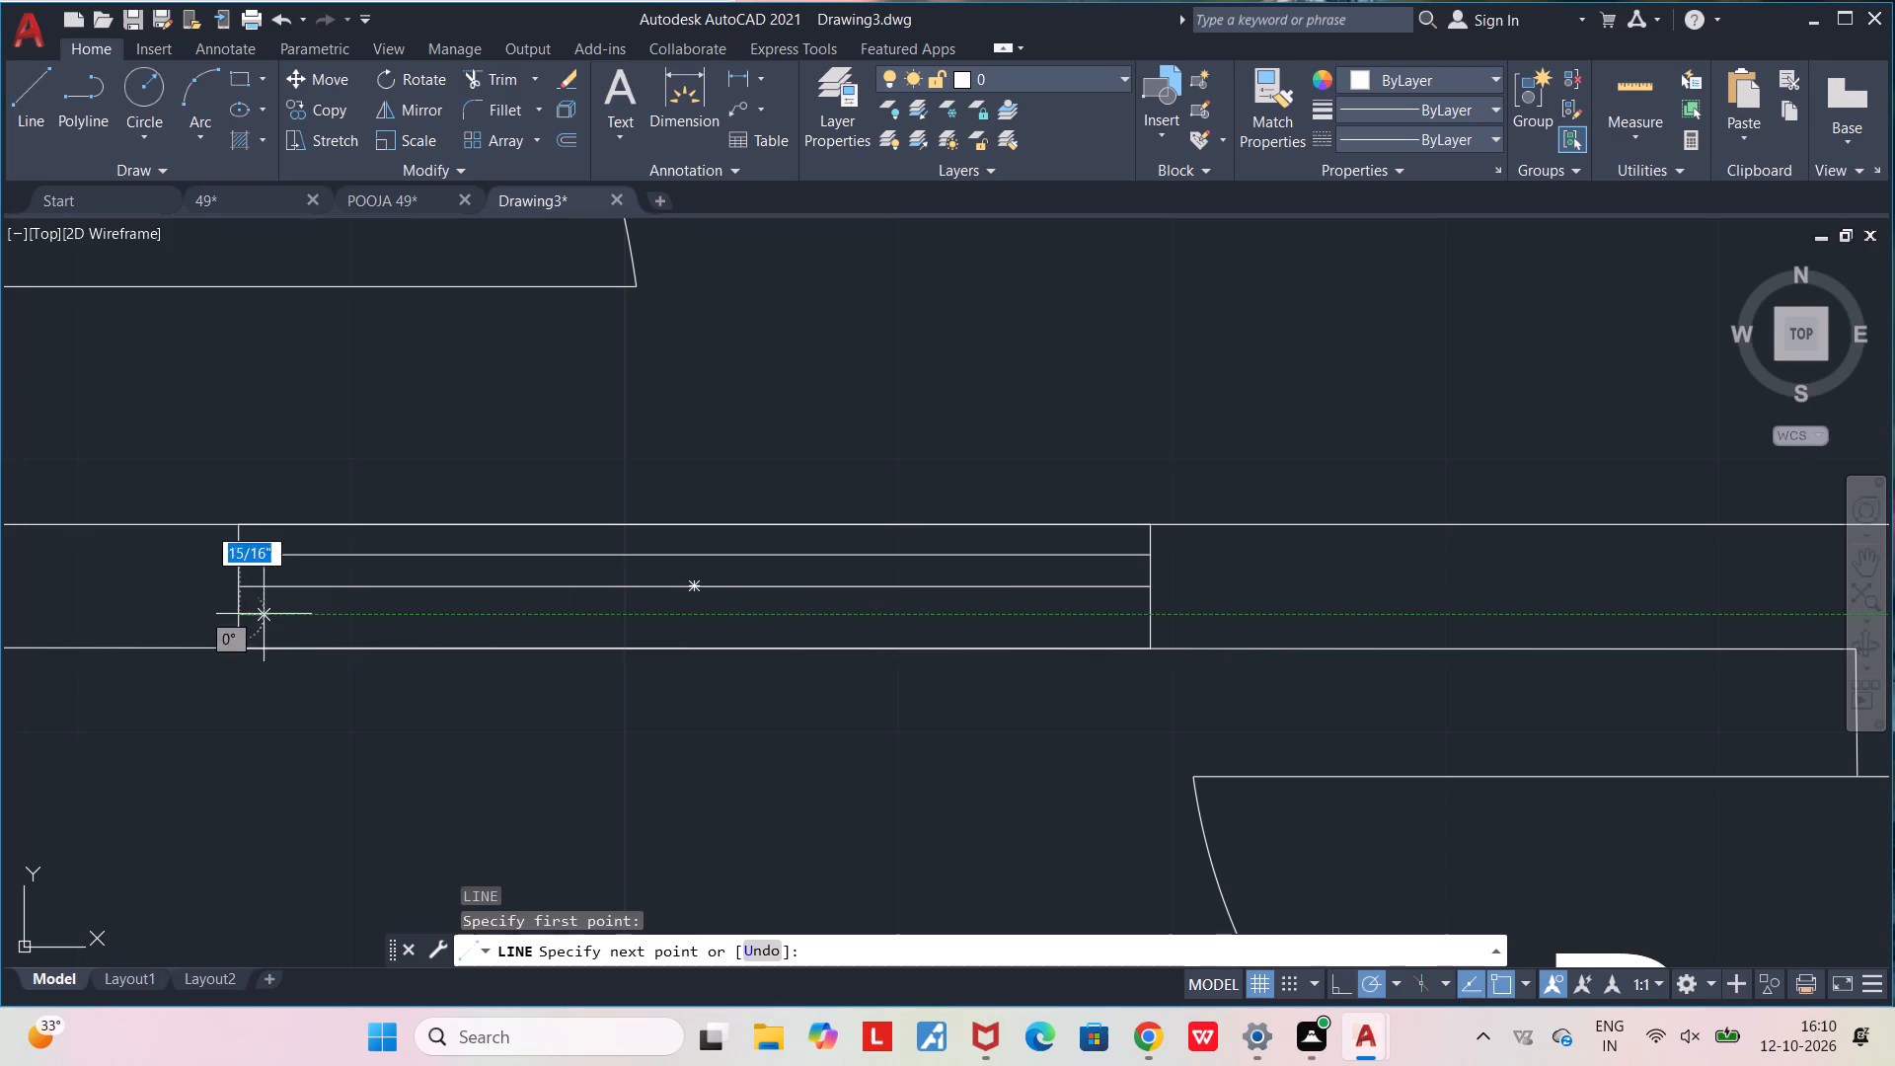
pyautogui.click(1149, 618)
pyautogui.press('Escape')
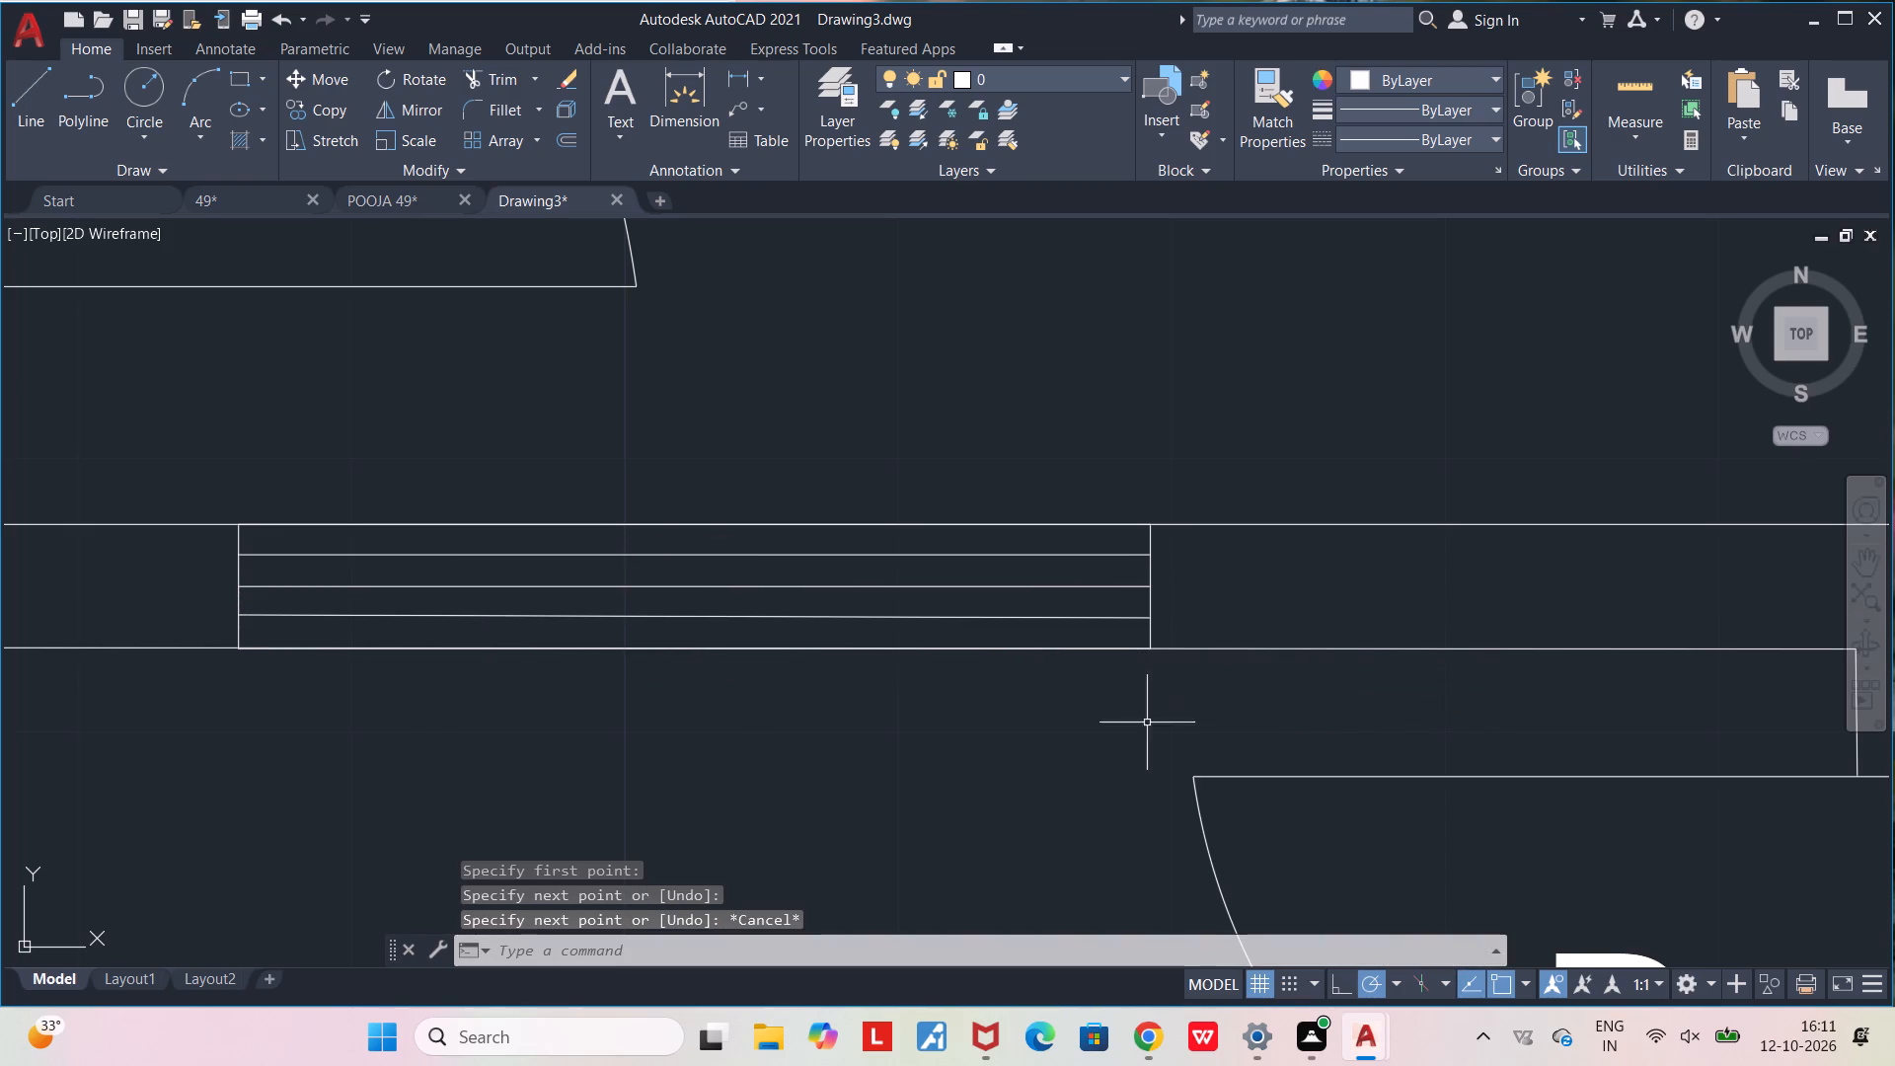
# Copy the complete window symbol, the rectangle with its three inner lines, to the clipboard.
pyautogui.scroll(-3, 1092, 760)
pyautogui.scroll(2, 946, 714)
pyautogui.moveTo(957, 758); pyautogui.dragTo(601, 595, button='middle')
pyautogui.click(402, 478)
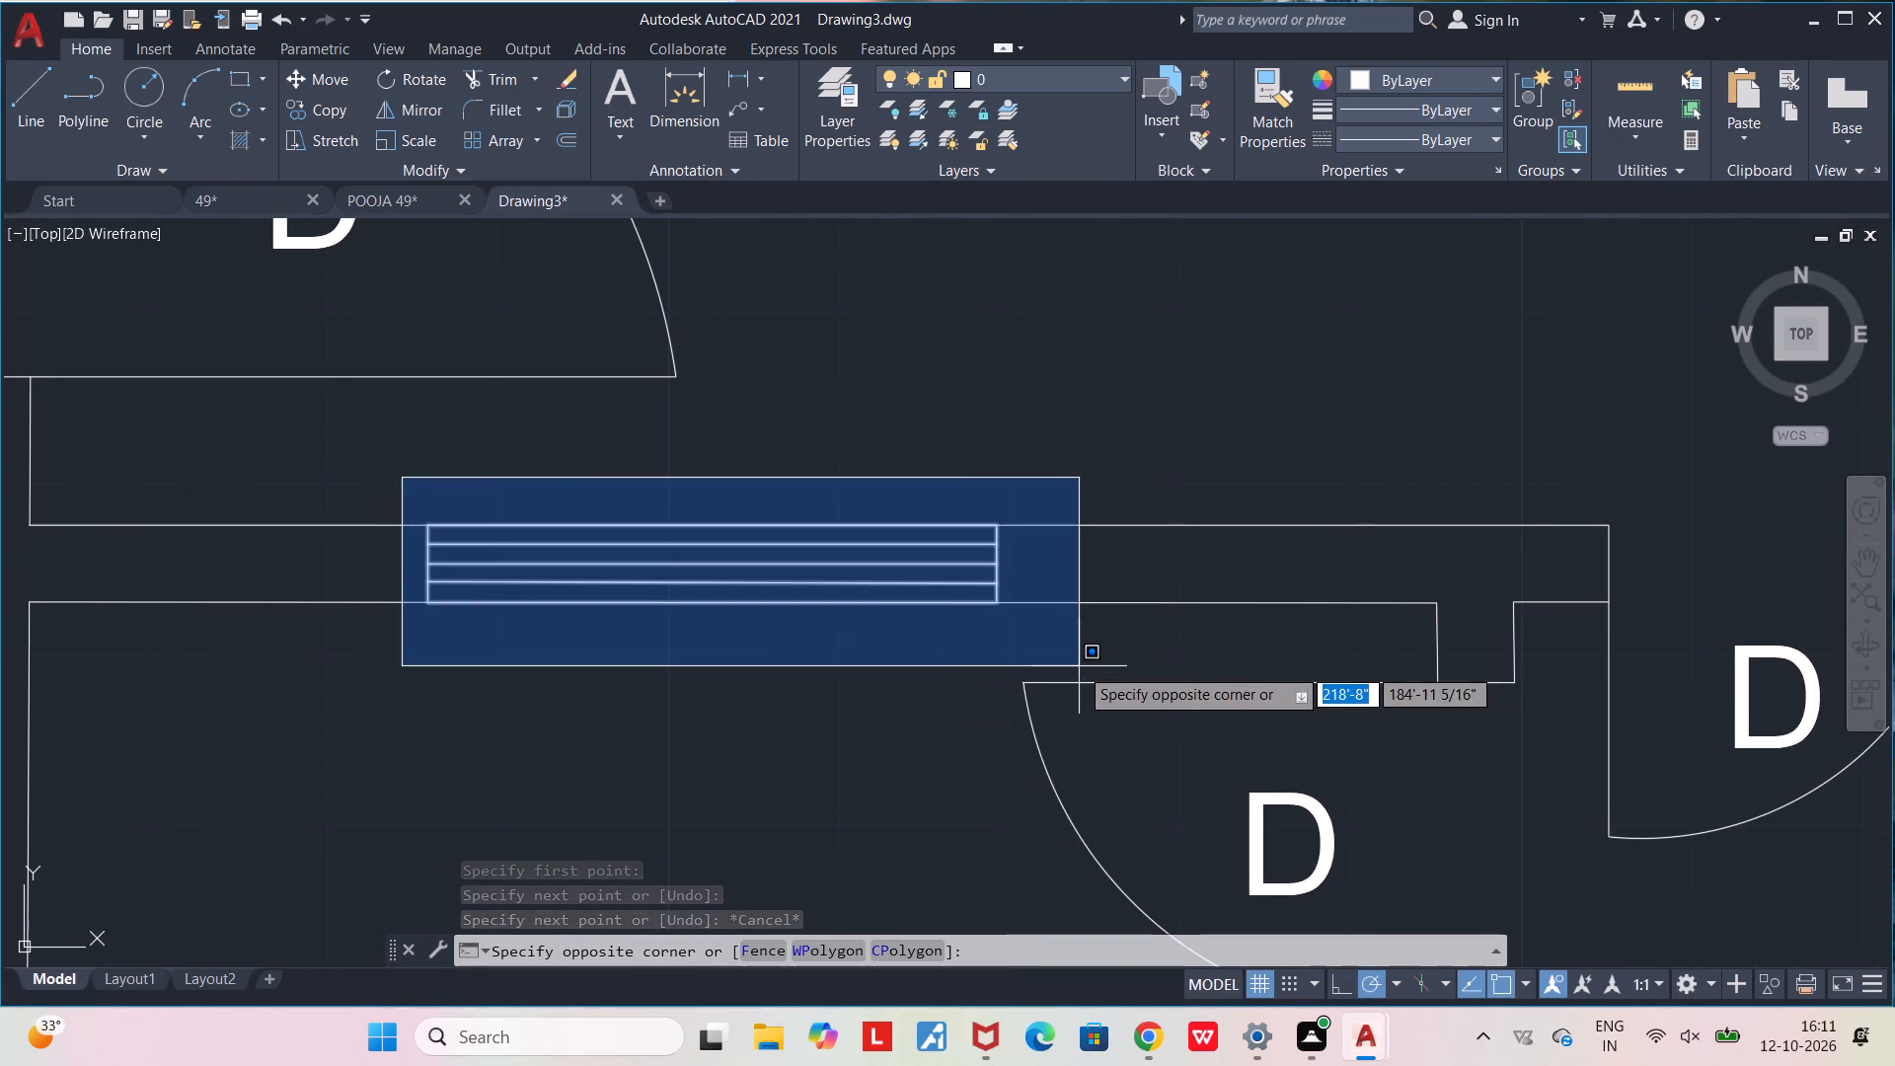
pyautogui.click(1045, 646)
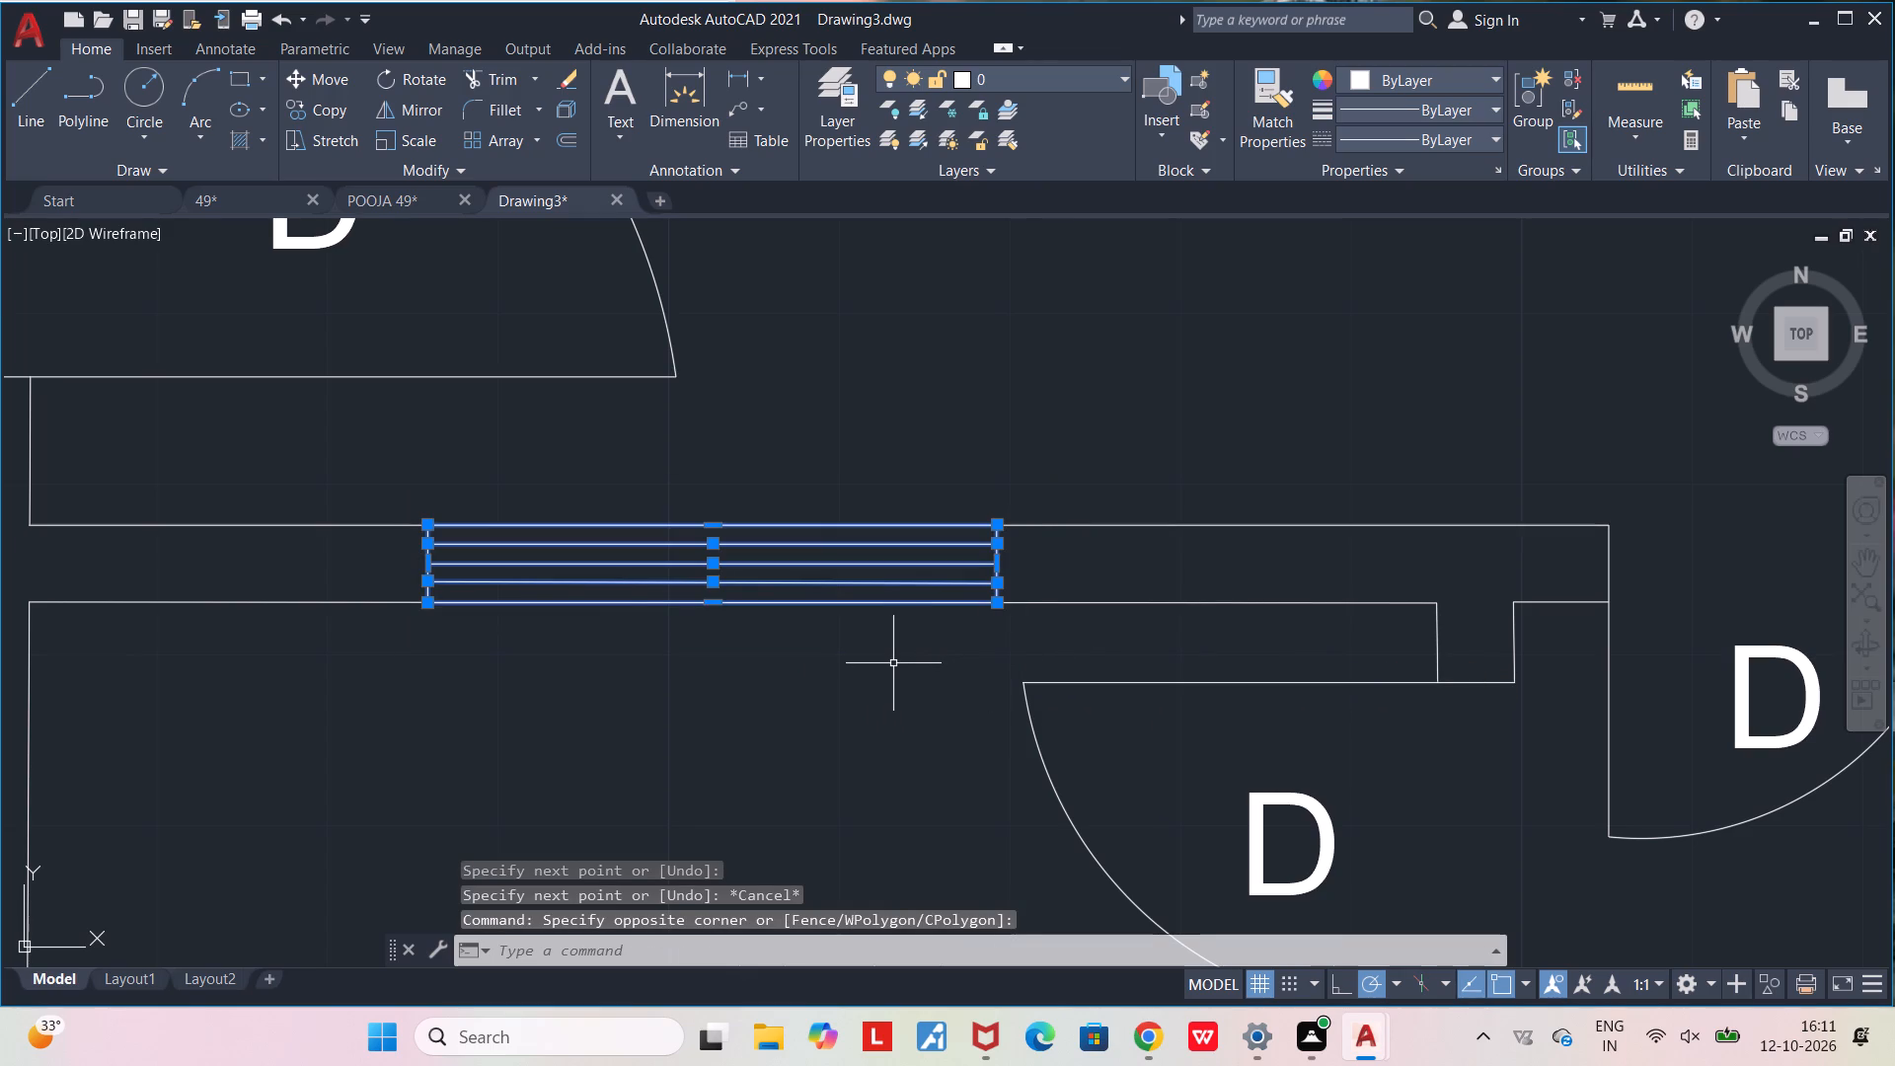
pyautogui.press('c')
pyautogui.hotkey('ctrl', 'c')
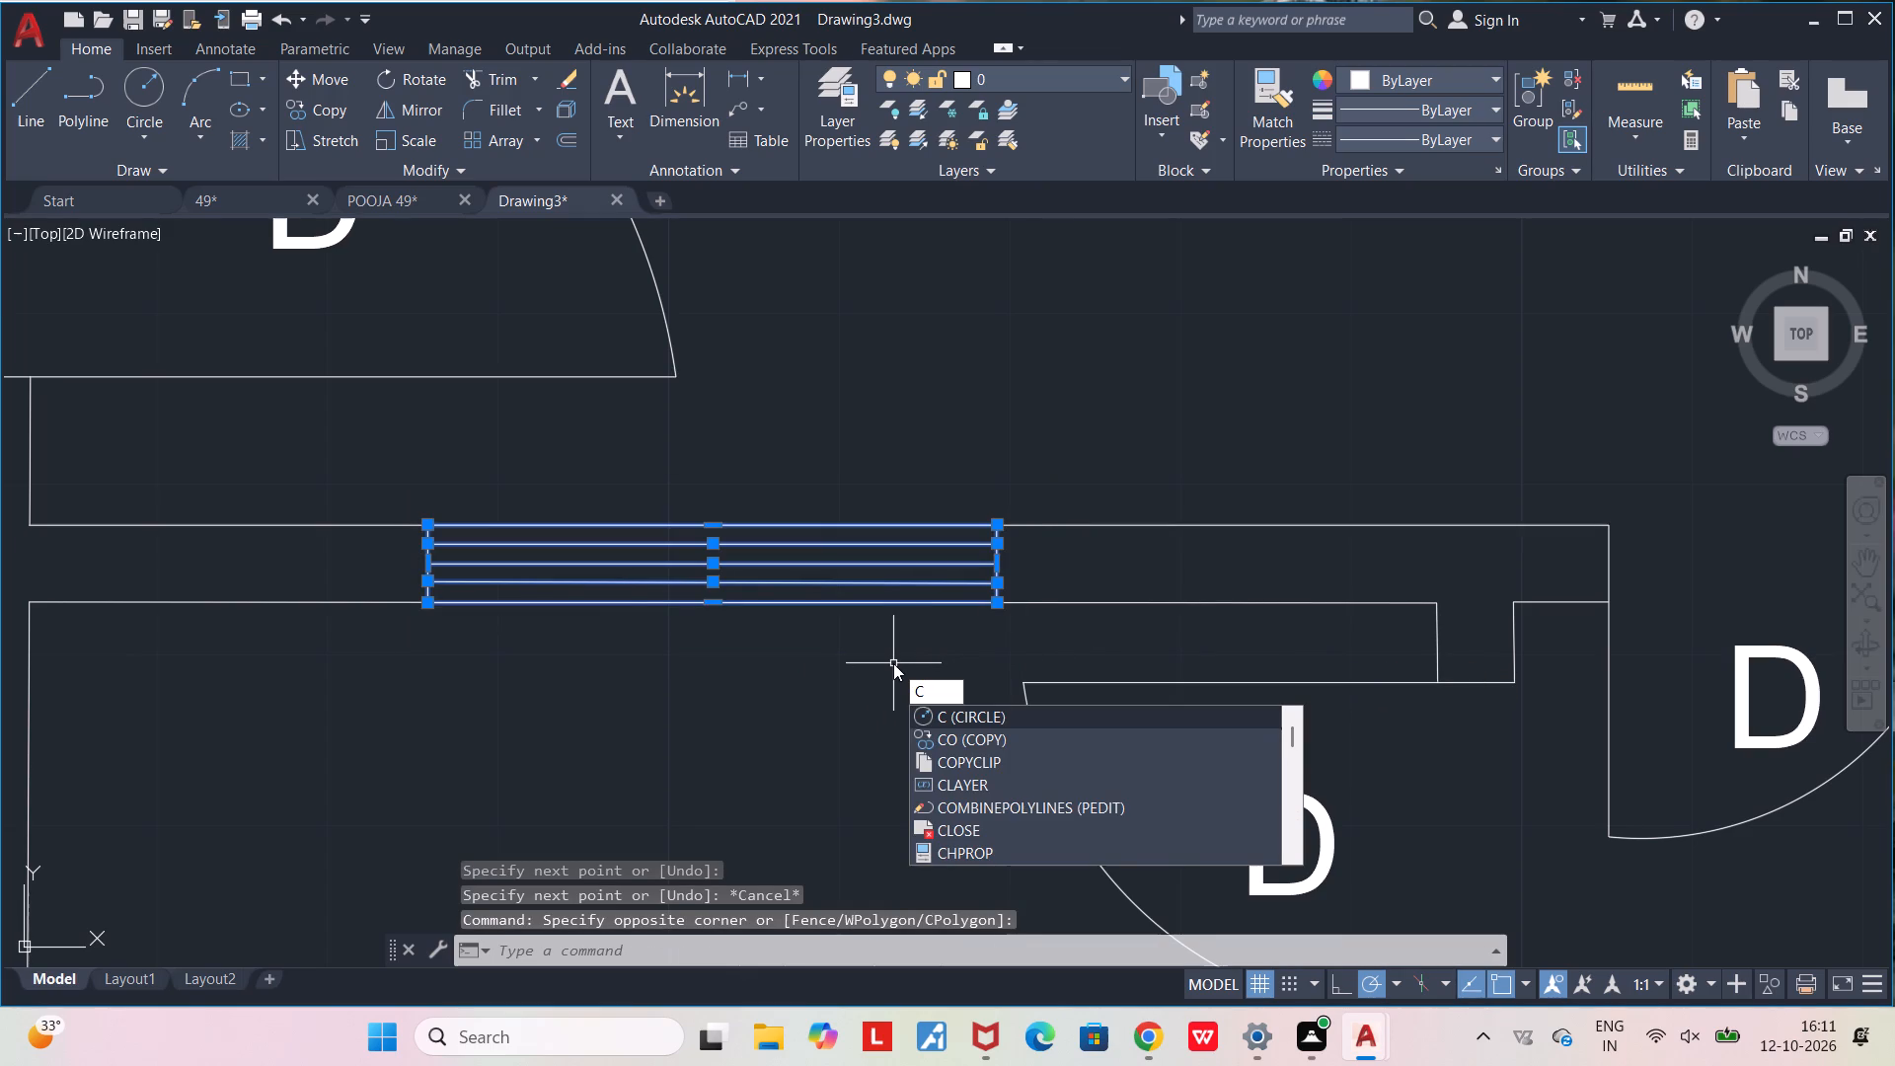
pyautogui.click(832, 726)
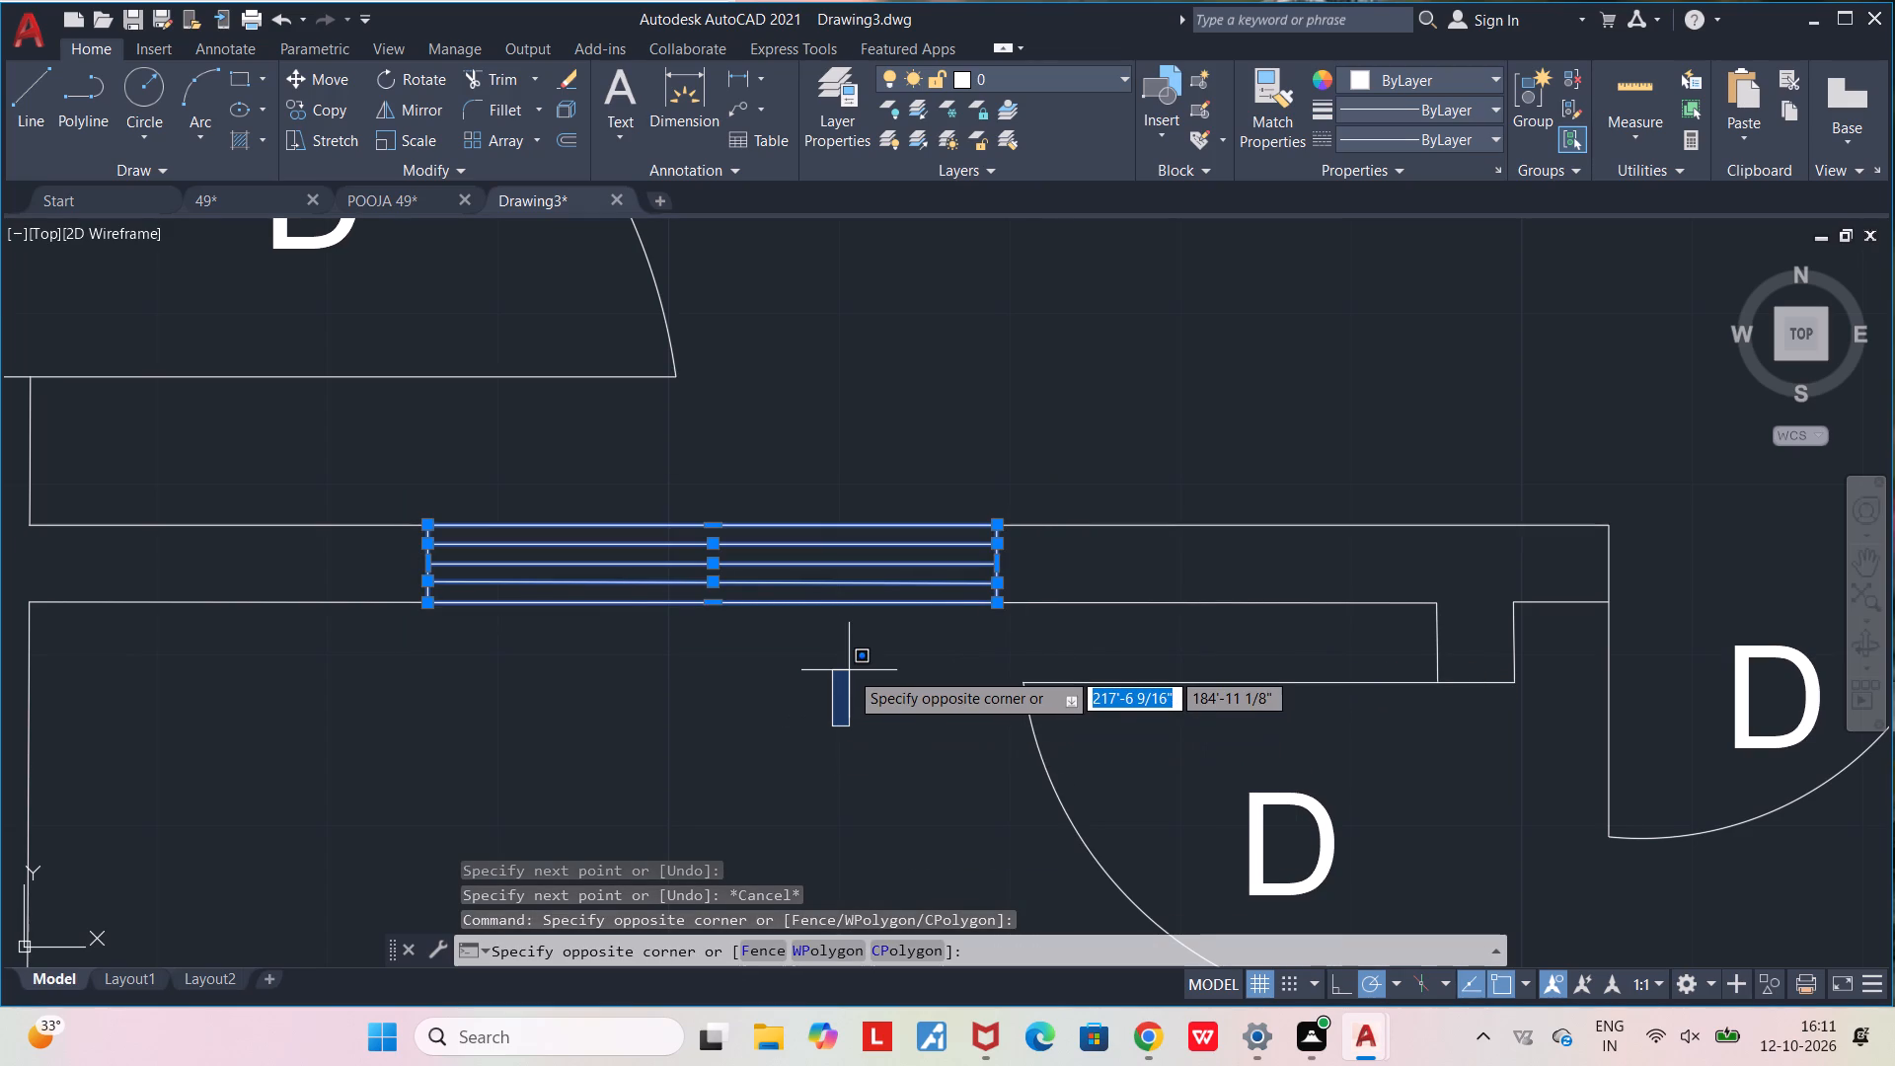
pyautogui.hotkey('ctrl', 'c')
# Paste the window symbol into the wall between the kitchen and the porch stairs, flush with the wall faces.
pyautogui.scroll(-3, 851, 671)
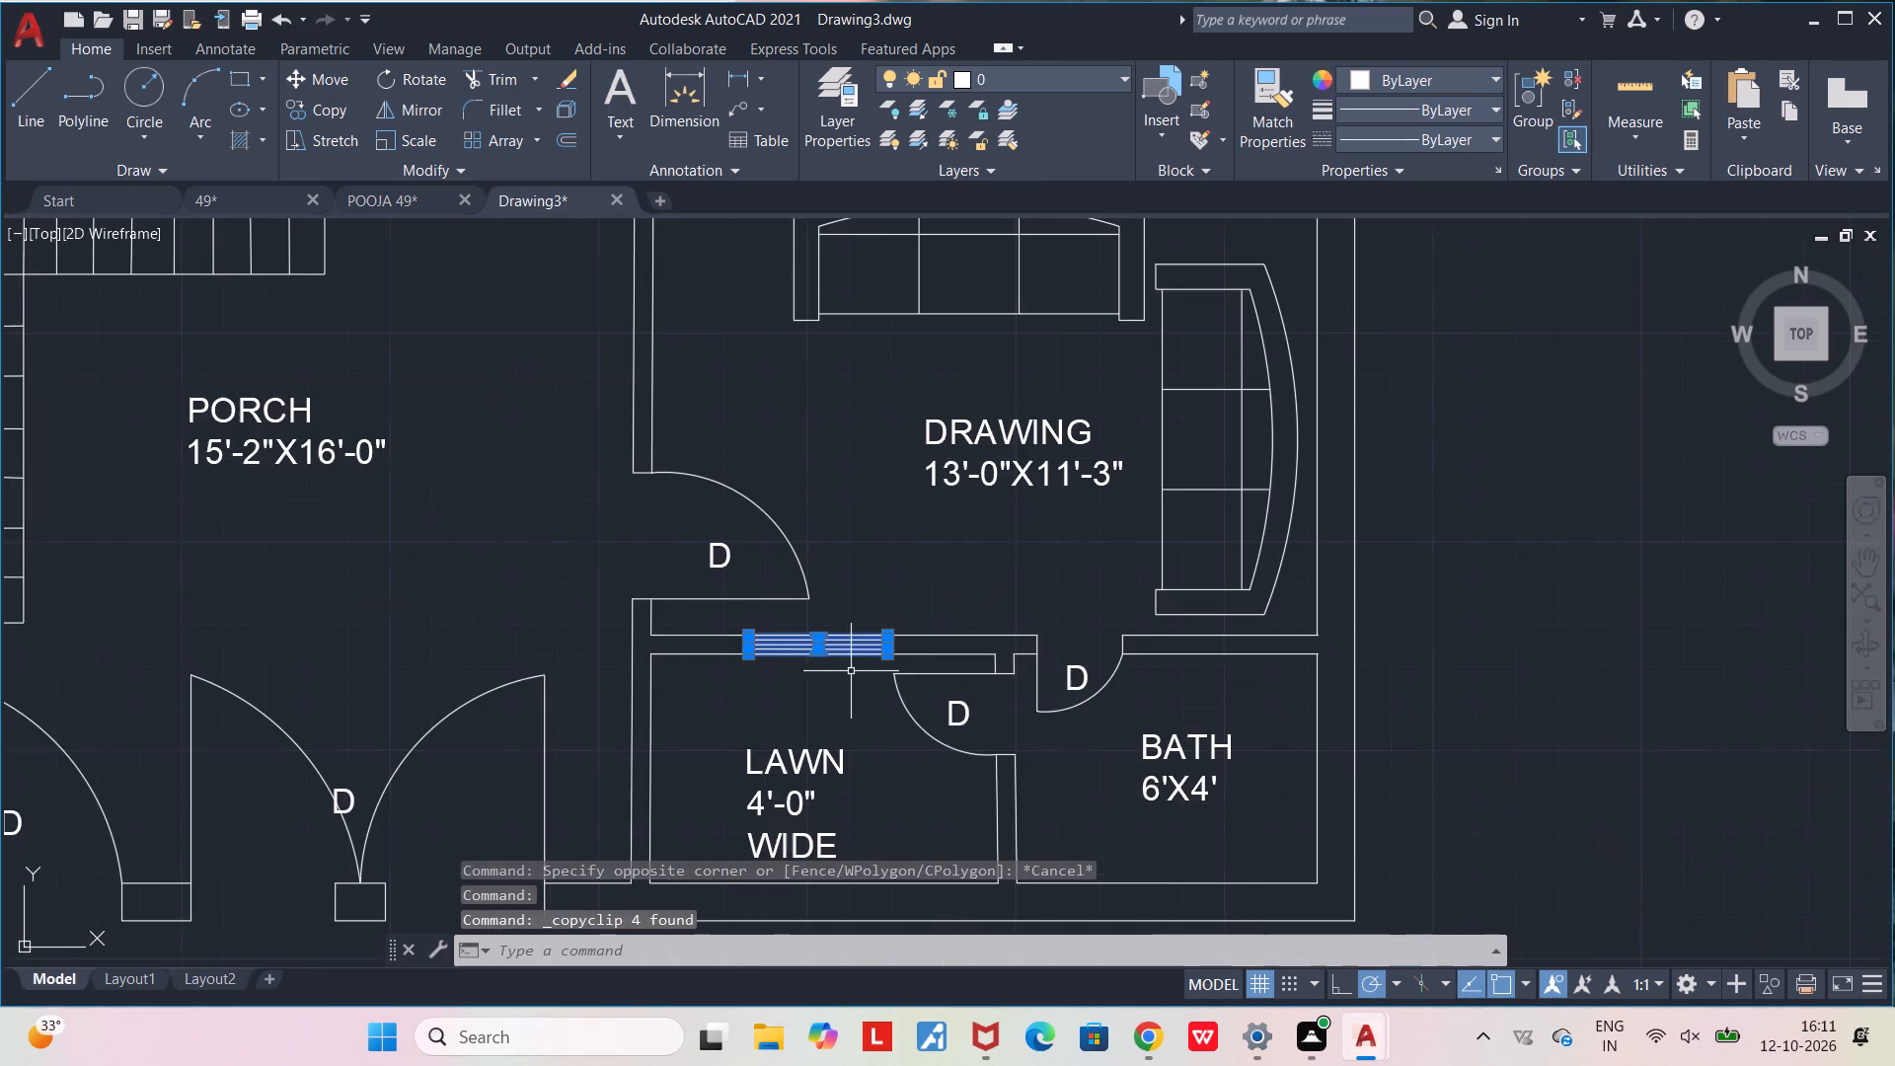
pyautogui.moveTo(841, 699); pyautogui.dragTo(502, 613, button='middle')
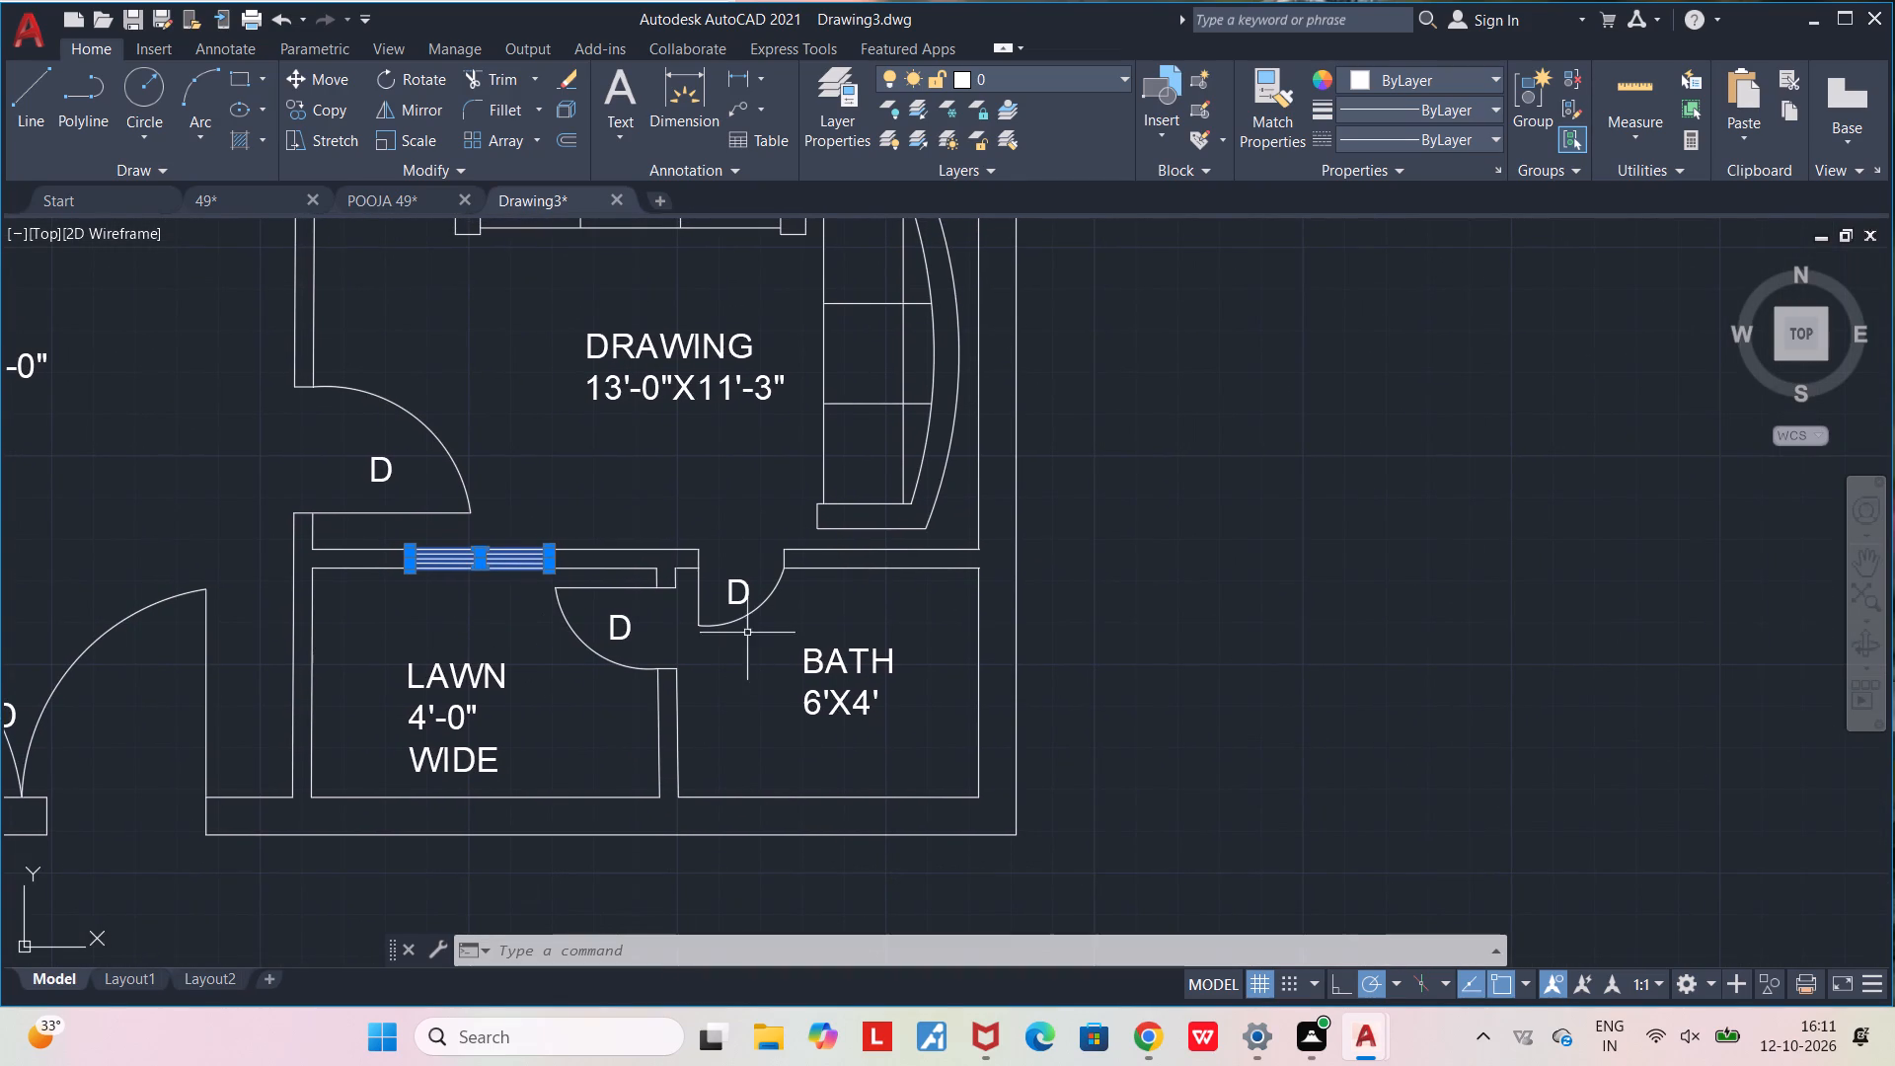
pyautogui.moveTo(510, 532); pyautogui.dragTo(1018, 796, button='middle')
pyautogui.moveTo(572, 590); pyautogui.dragTo(849, 856, button='middle')
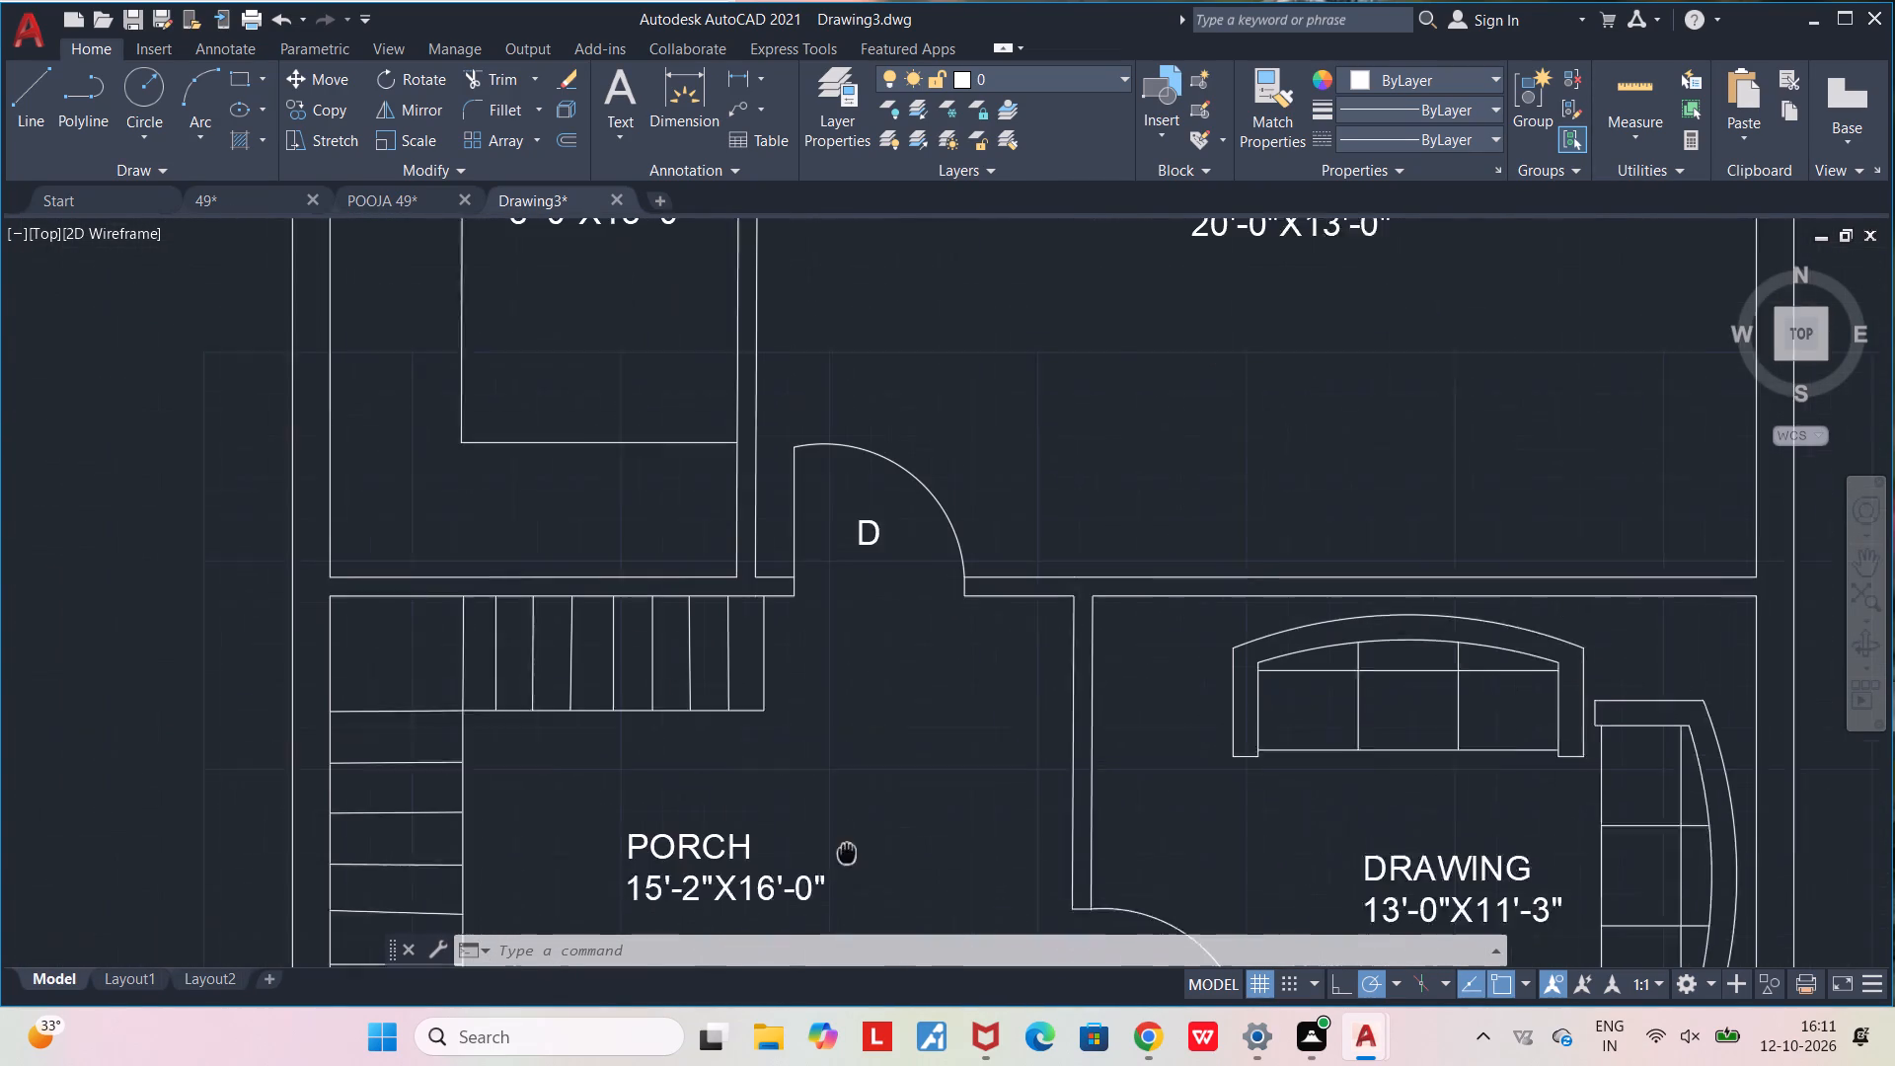
pyautogui.moveTo(849, 856); pyautogui.dragTo(863, 871, button='middle')
pyautogui.scroll(1, 571, 618)
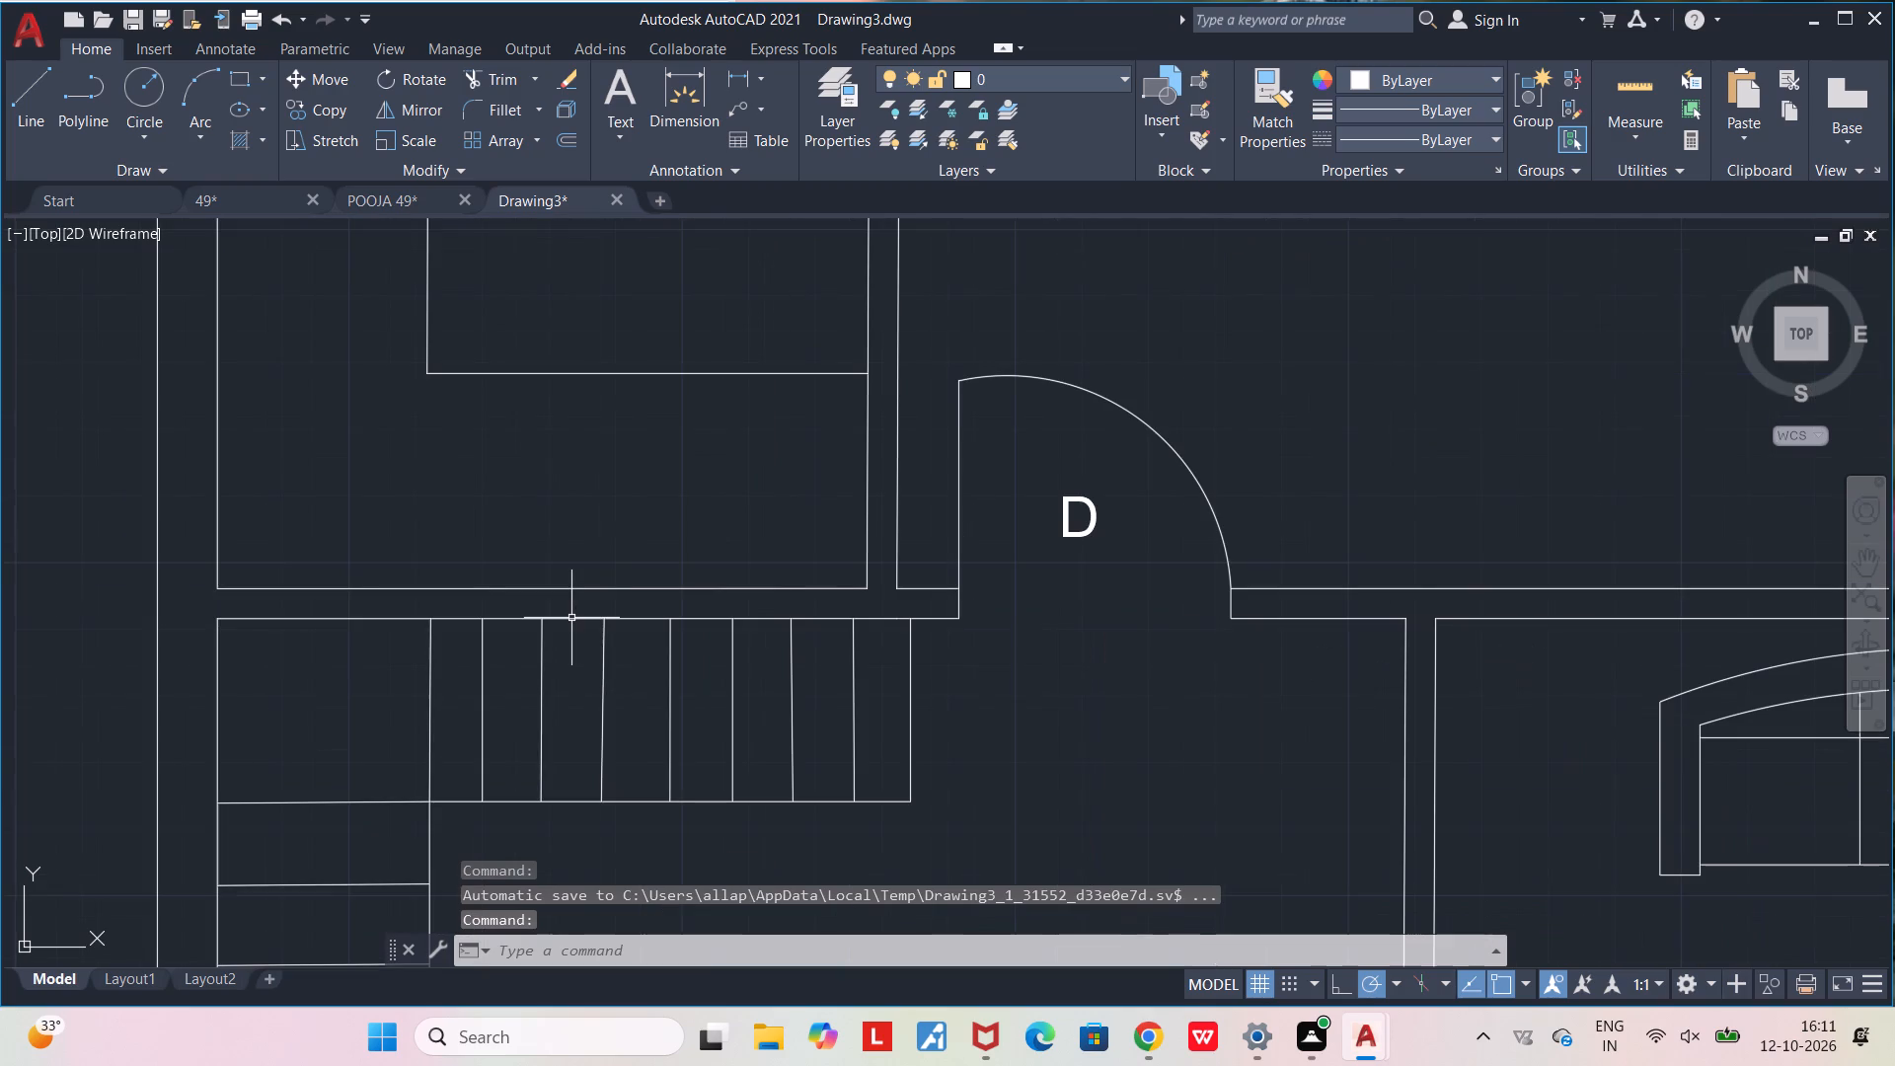
pyautogui.hotkey('ctrl', 'v')
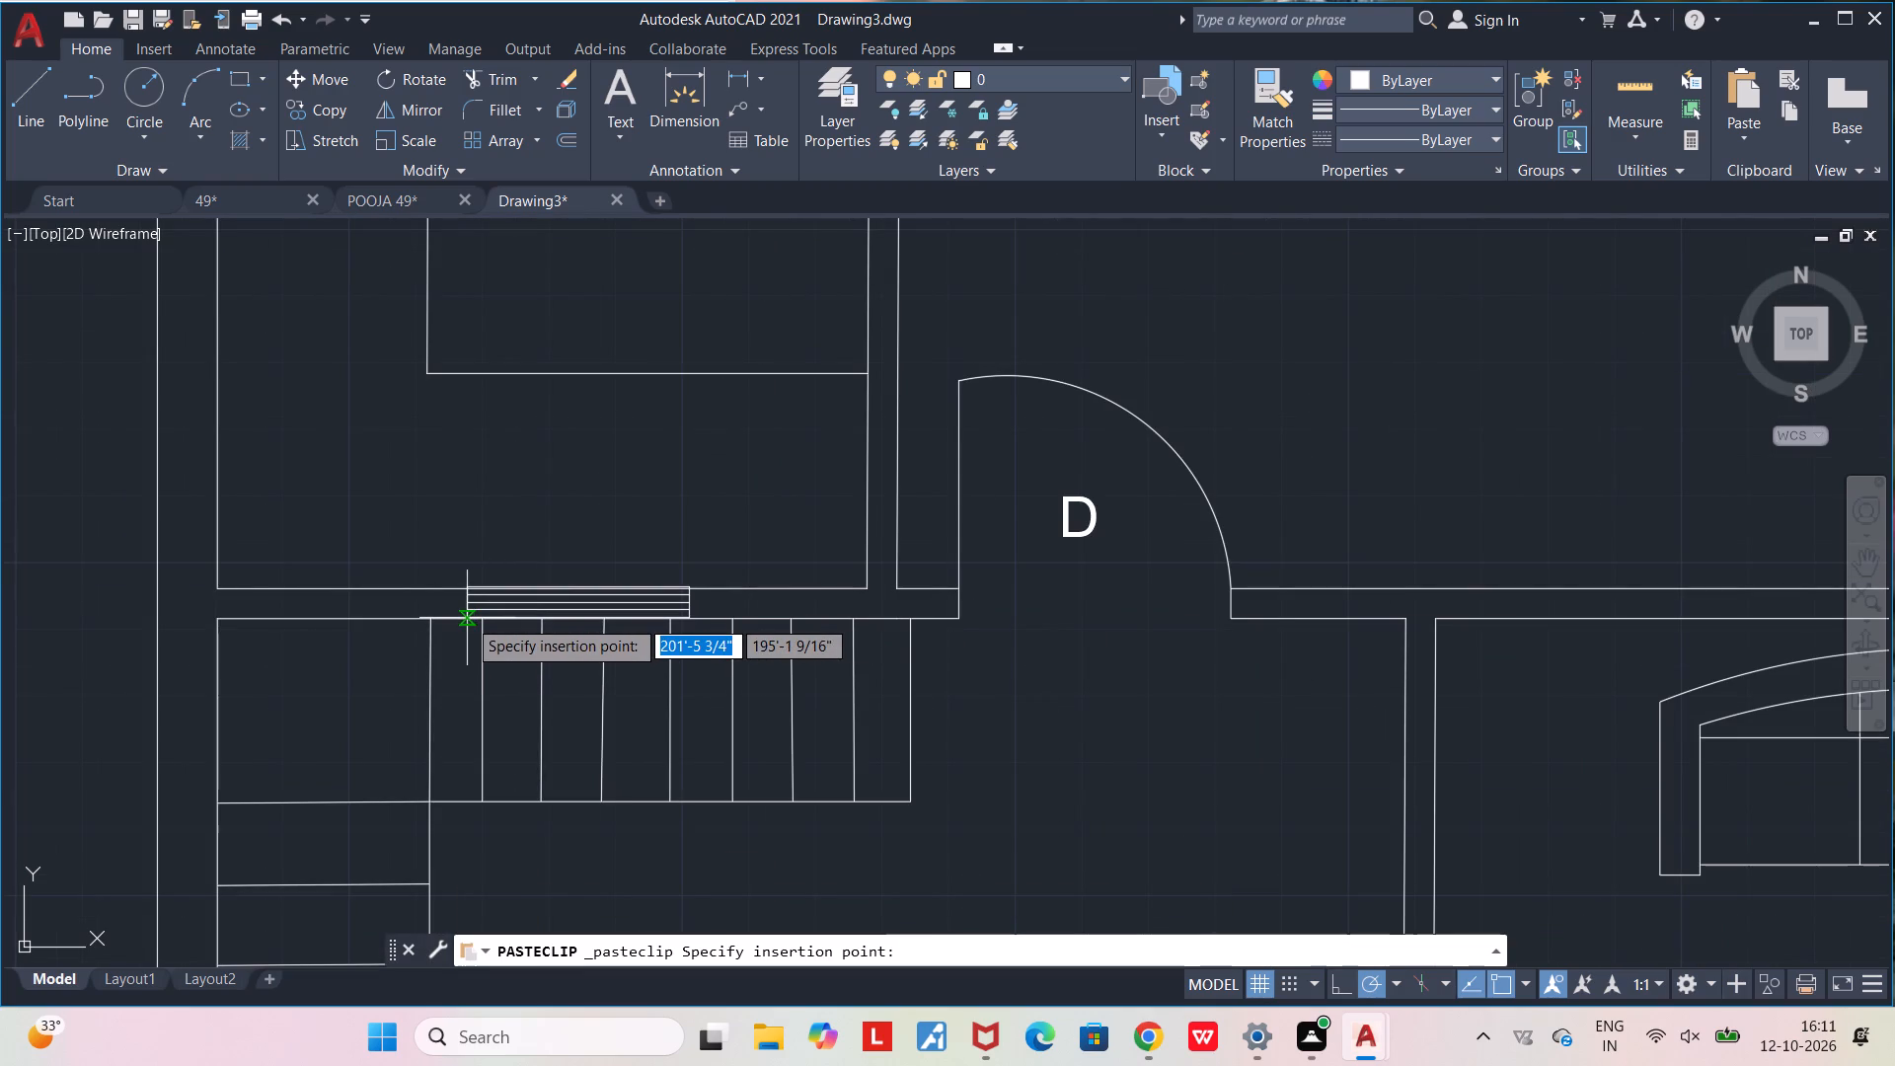
pyautogui.click(467, 620)
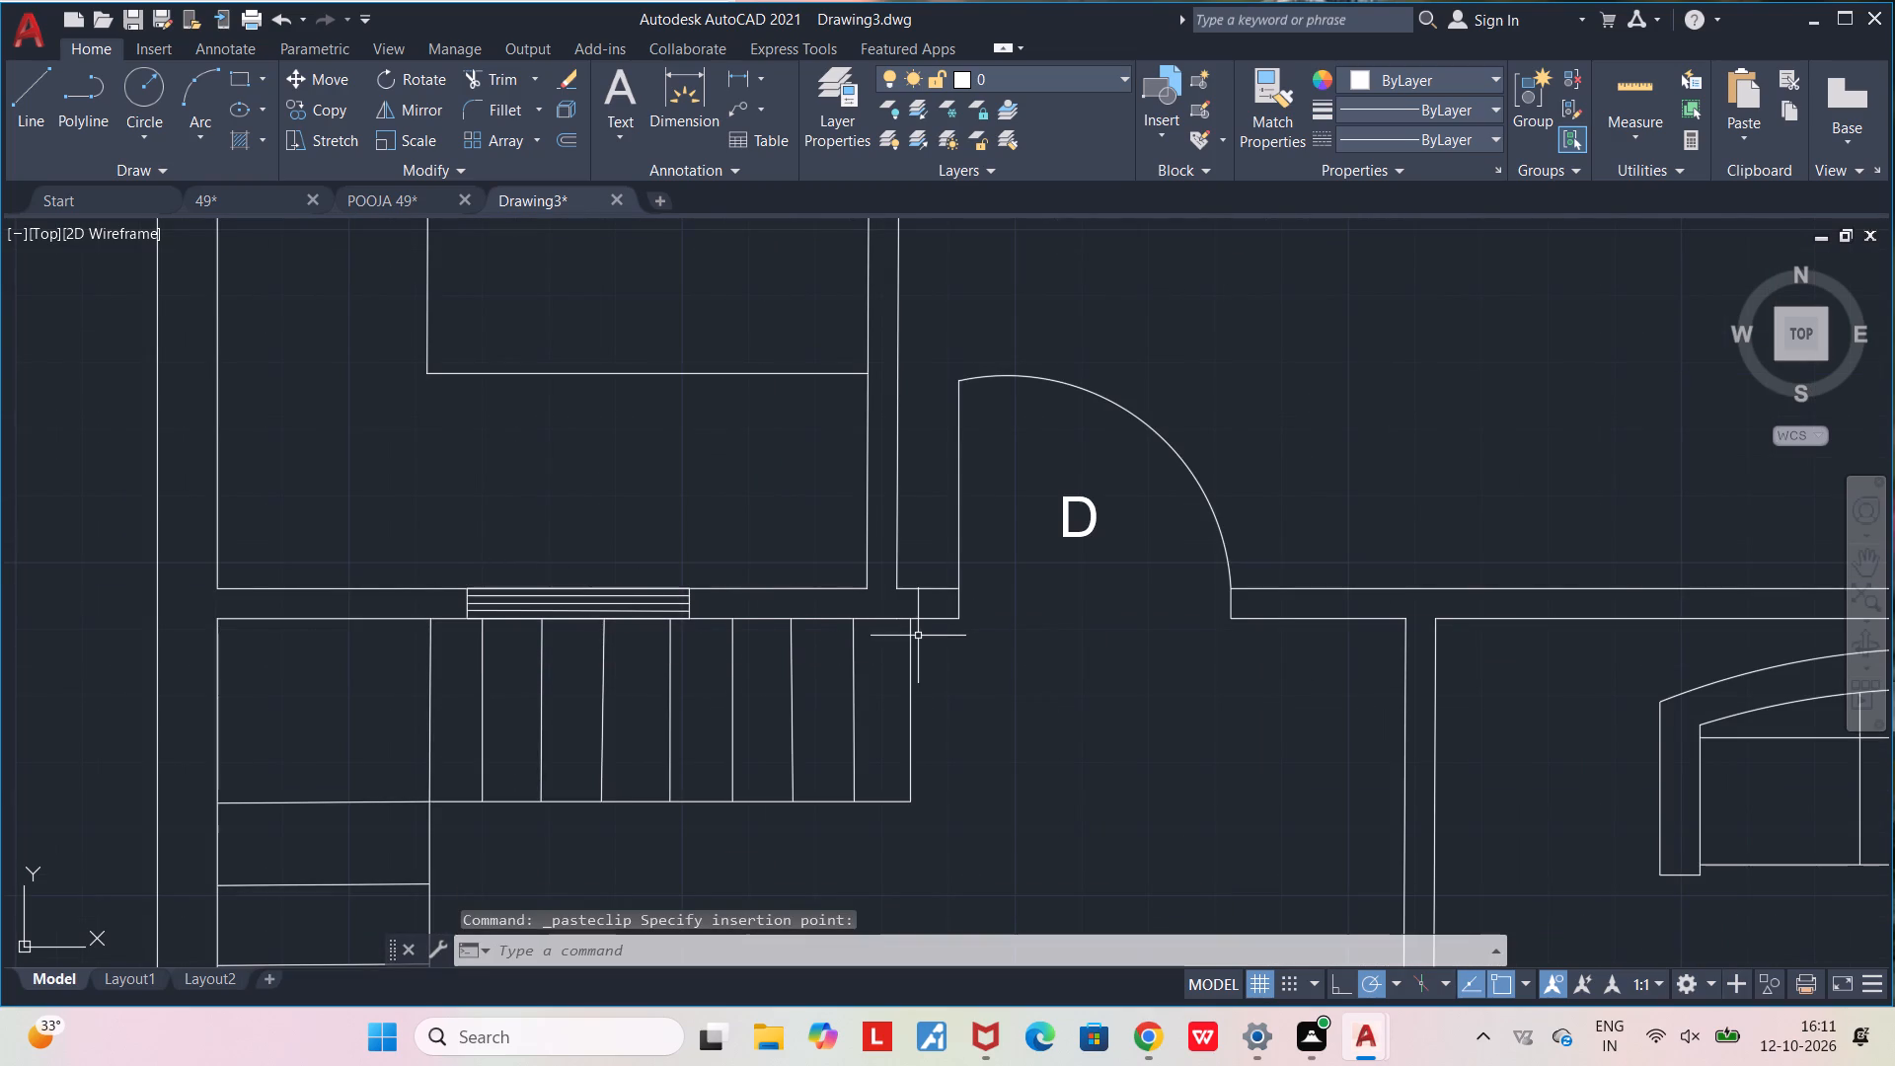
# Paste the window symbol into the wall between the T.V LOUNGE and the east bedroom, east of the bedroom door.
pyautogui.moveTo(918, 637); pyautogui.dragTo(700, 669, button='middle')
pyautogui.scroll(-1, 700, 669)
pyautogui.moveTo(1112, 661); pyautogui.dragTo(1030, 664, button='middle')
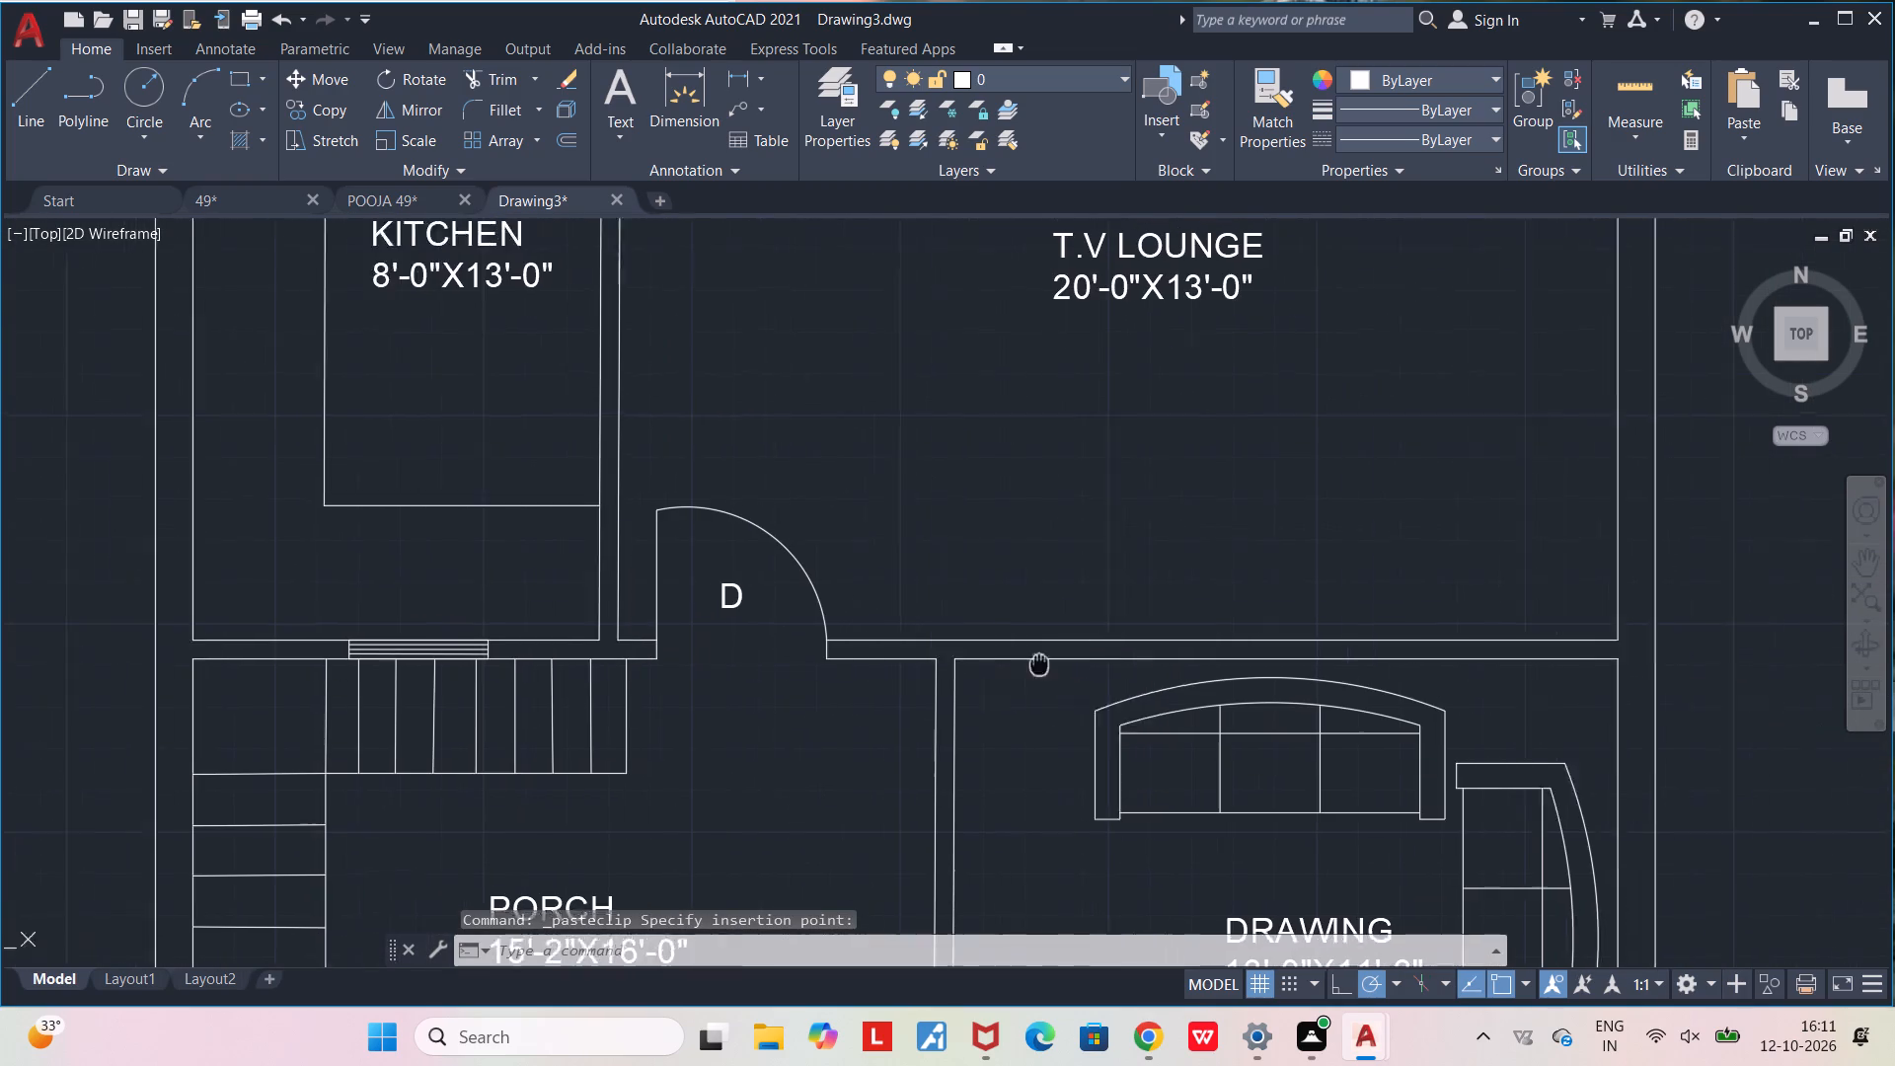
pyautogui.moveTo(1030, 664); pyautogui.dragTo(762, 700, button='middle')
pyautogui.moveTo(1012, 622); pyautogui.dragTo(1001, 888, button='middle')
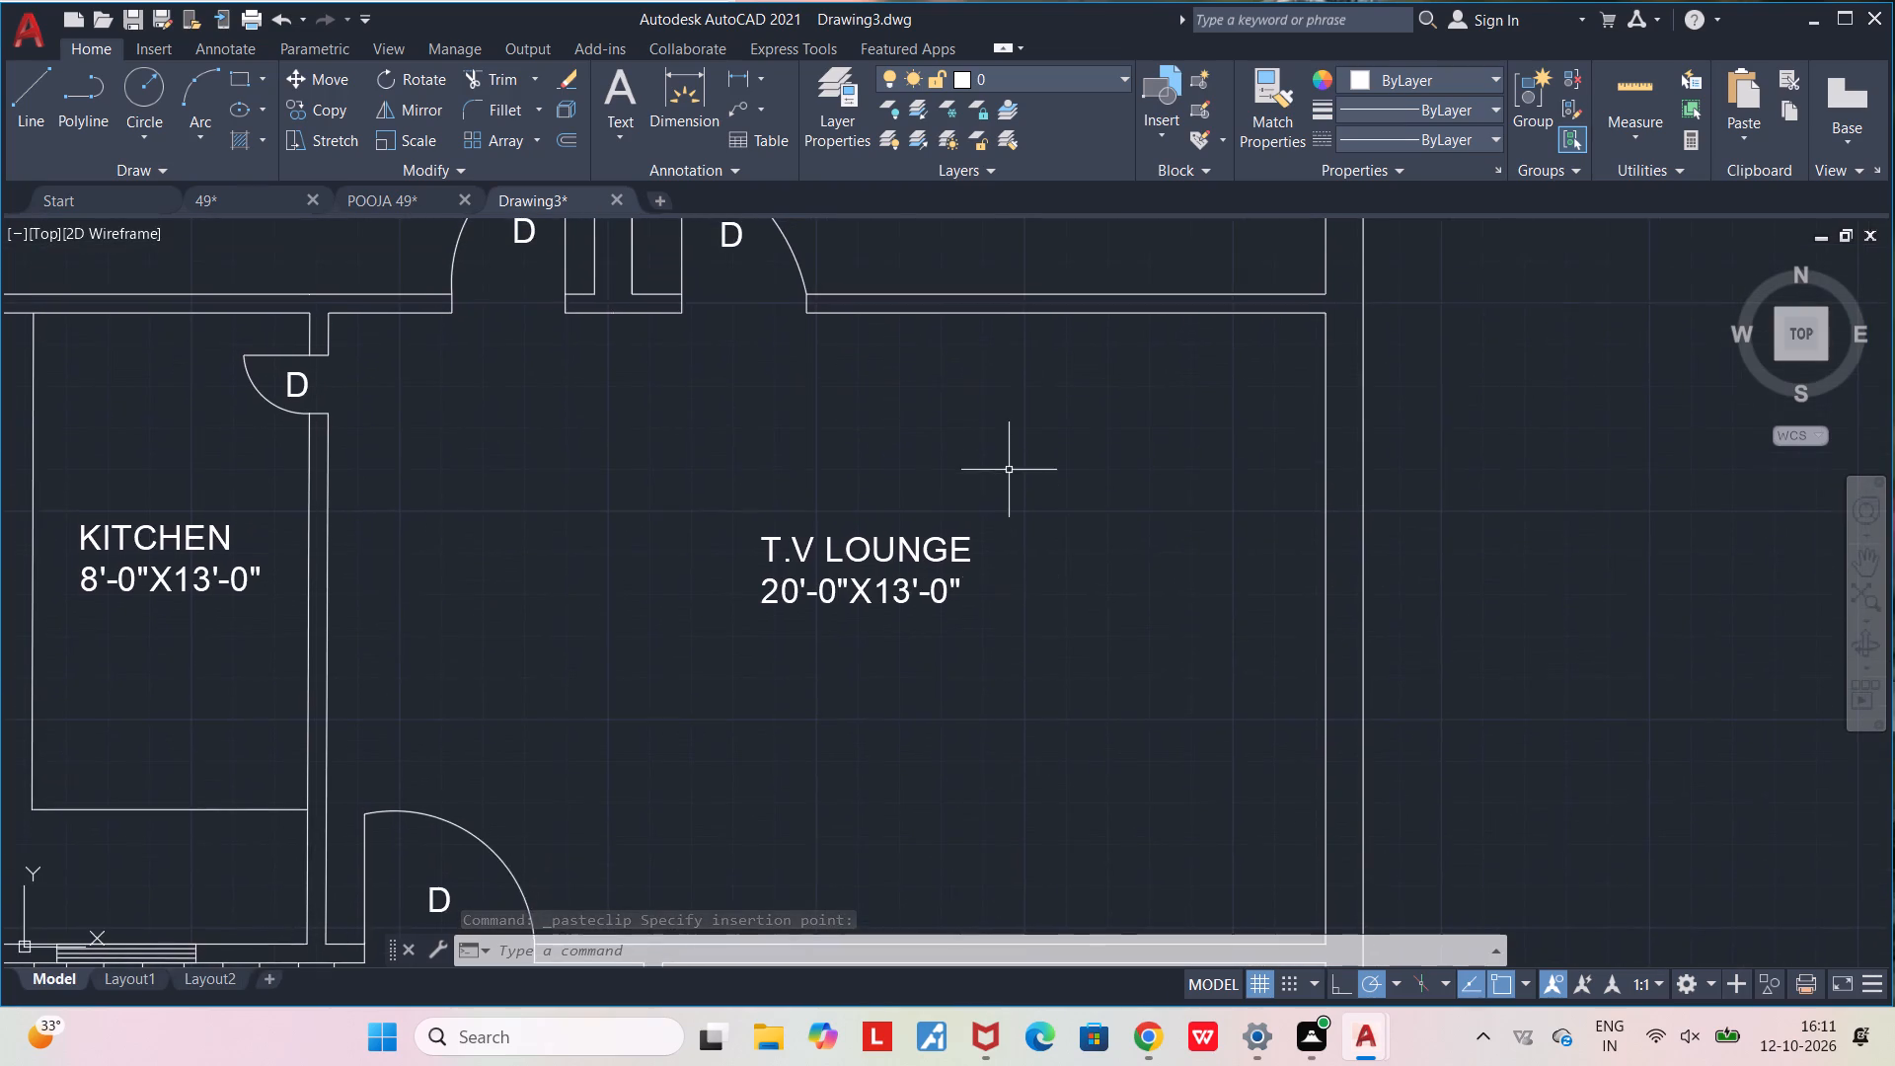
pyautogui.moveTo(1009, 465); pyautogui.dragTo(1003, 631, button='middle')
pyautogui.scroll(2, 1082, 497)
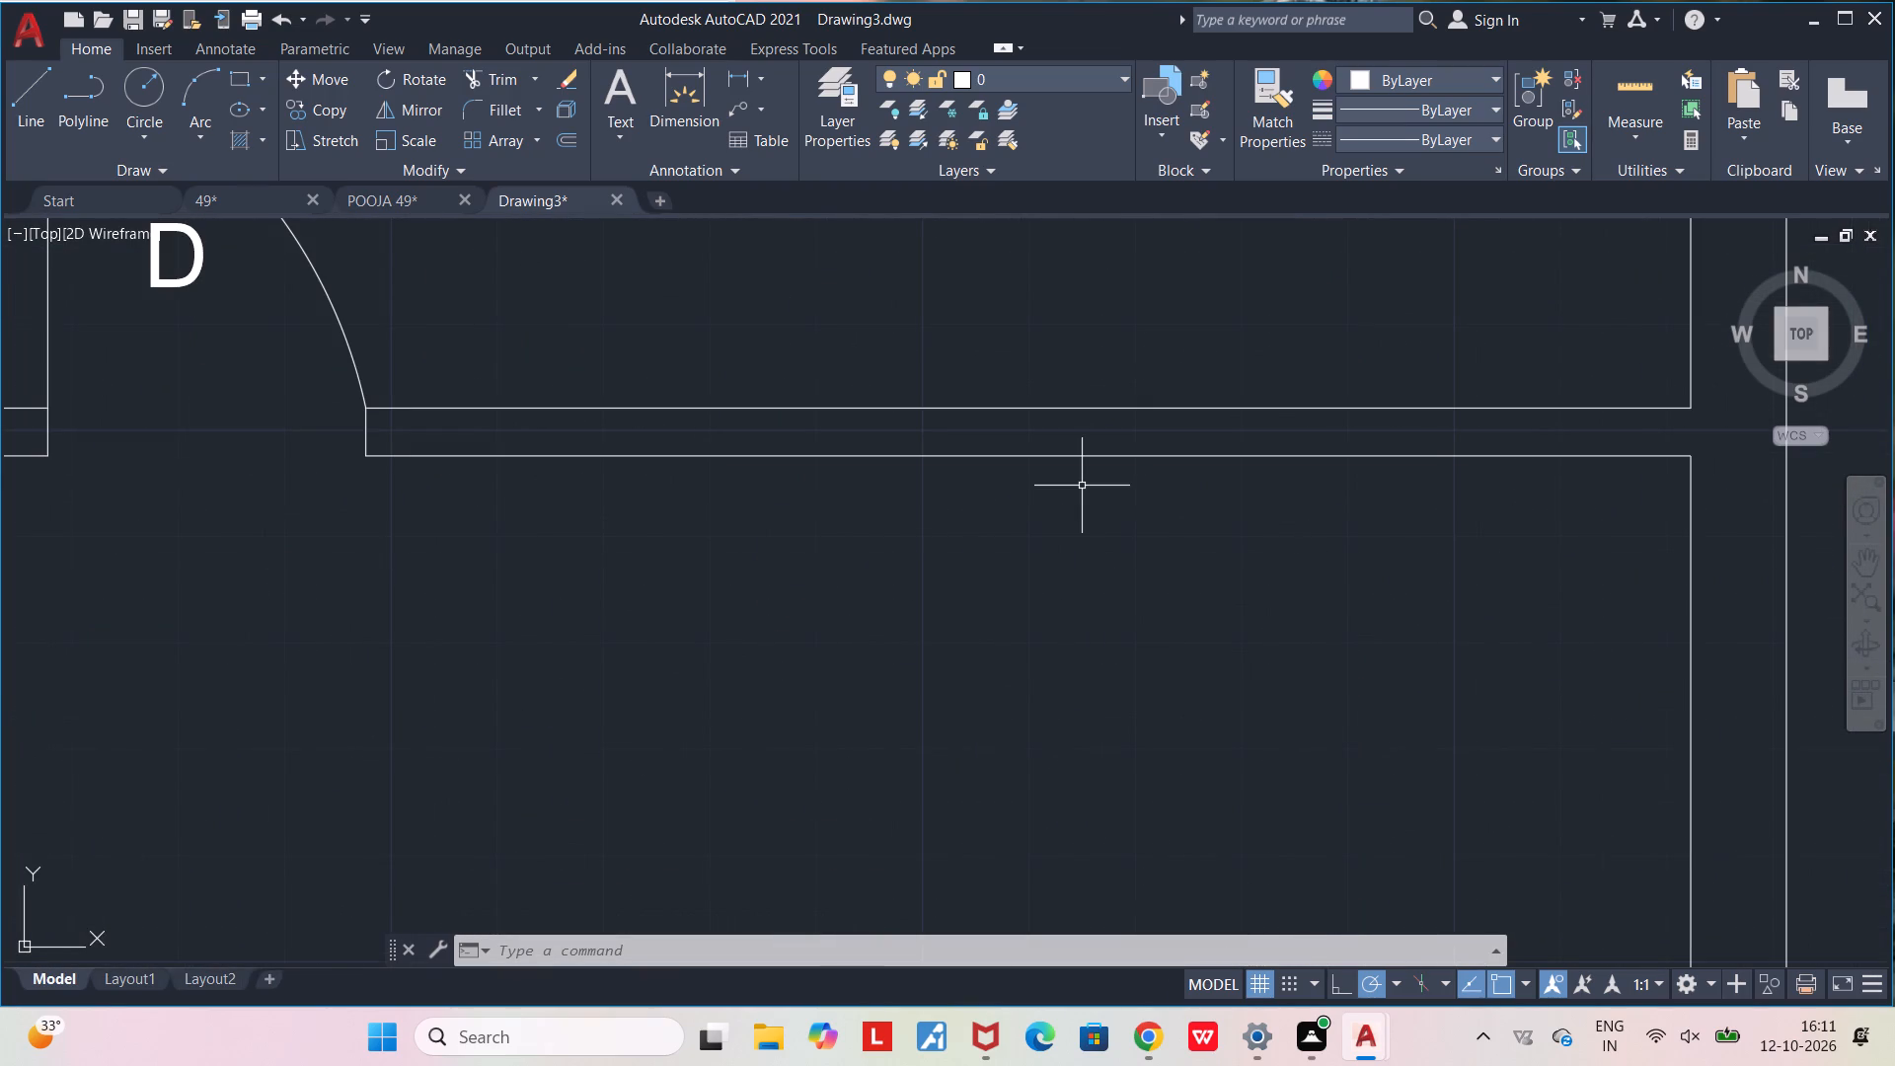
pyautogui.hotkey('ctrl', 'v')
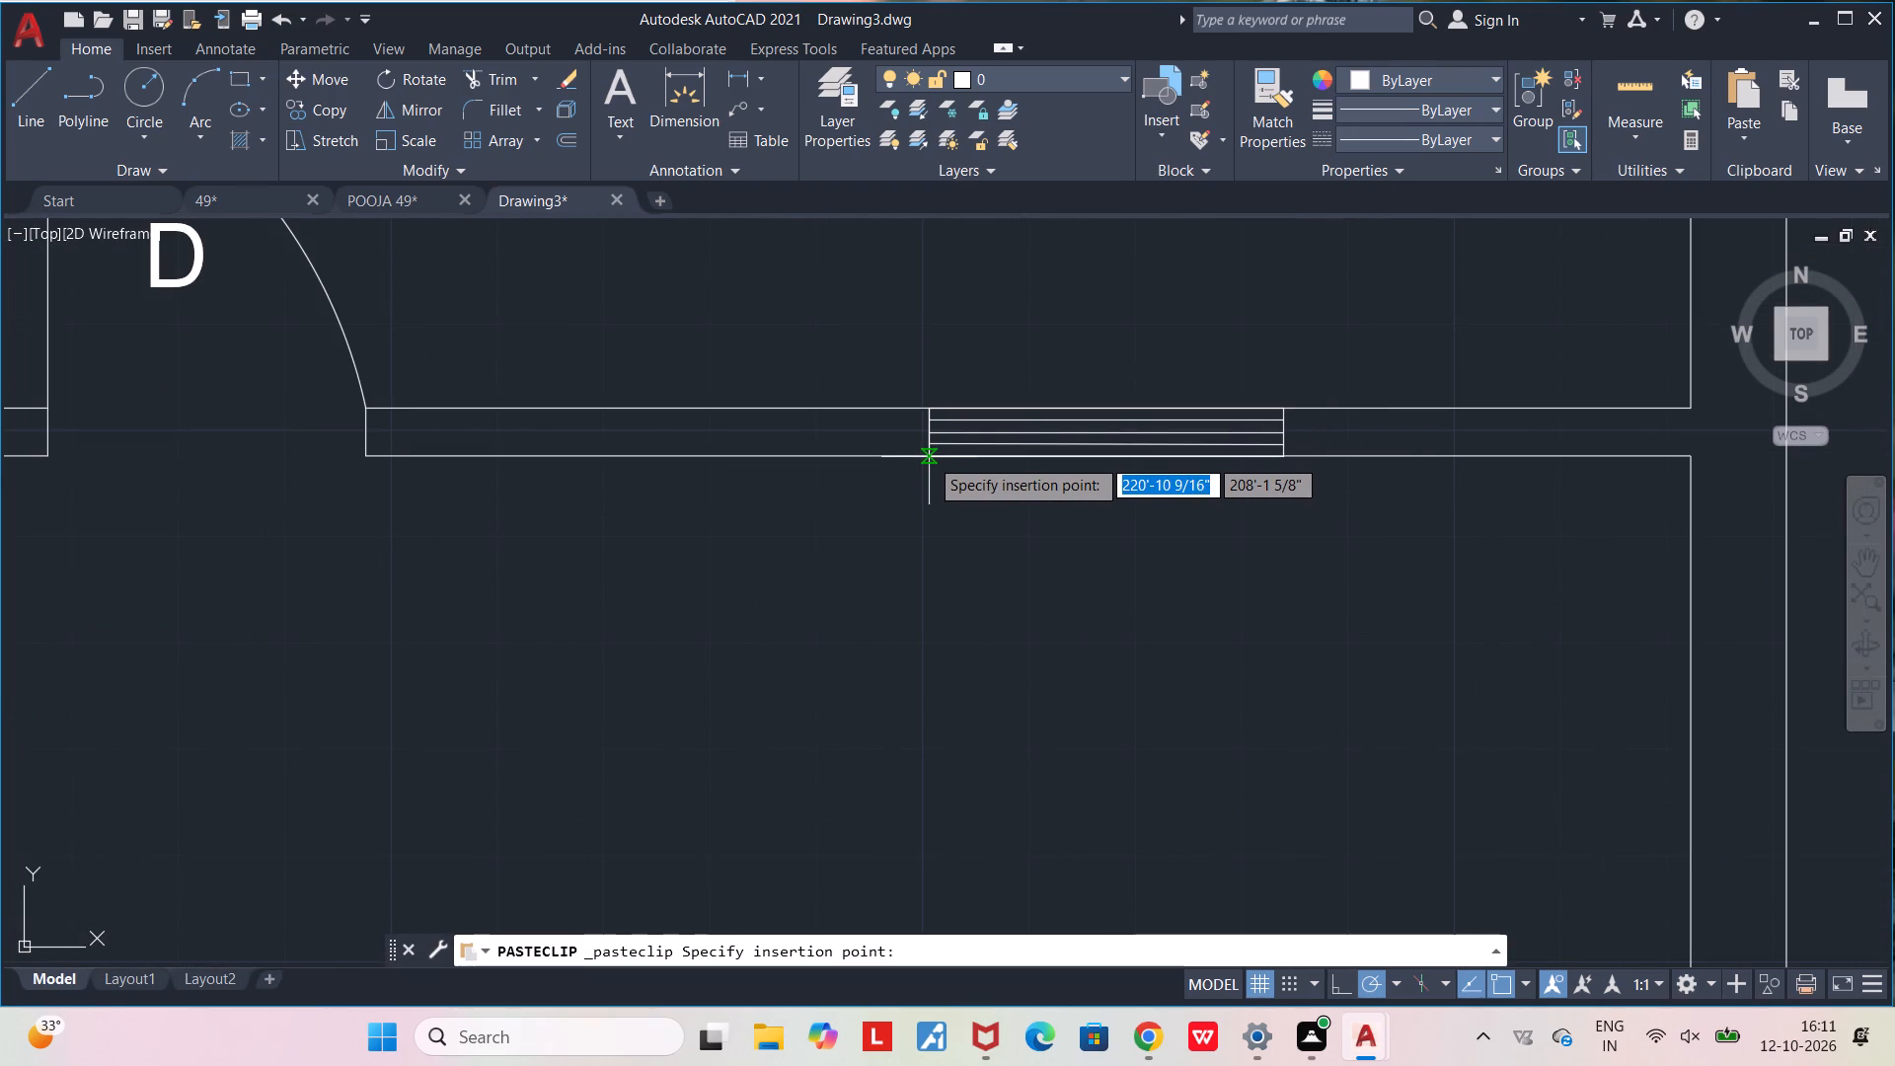
pyautogui.click(929, 457)
pyautogui.moveTo(992, 645); pyautogui.dragTo(992, 792, button='middle')
pyautogui.scroll(-3, 992, 792)
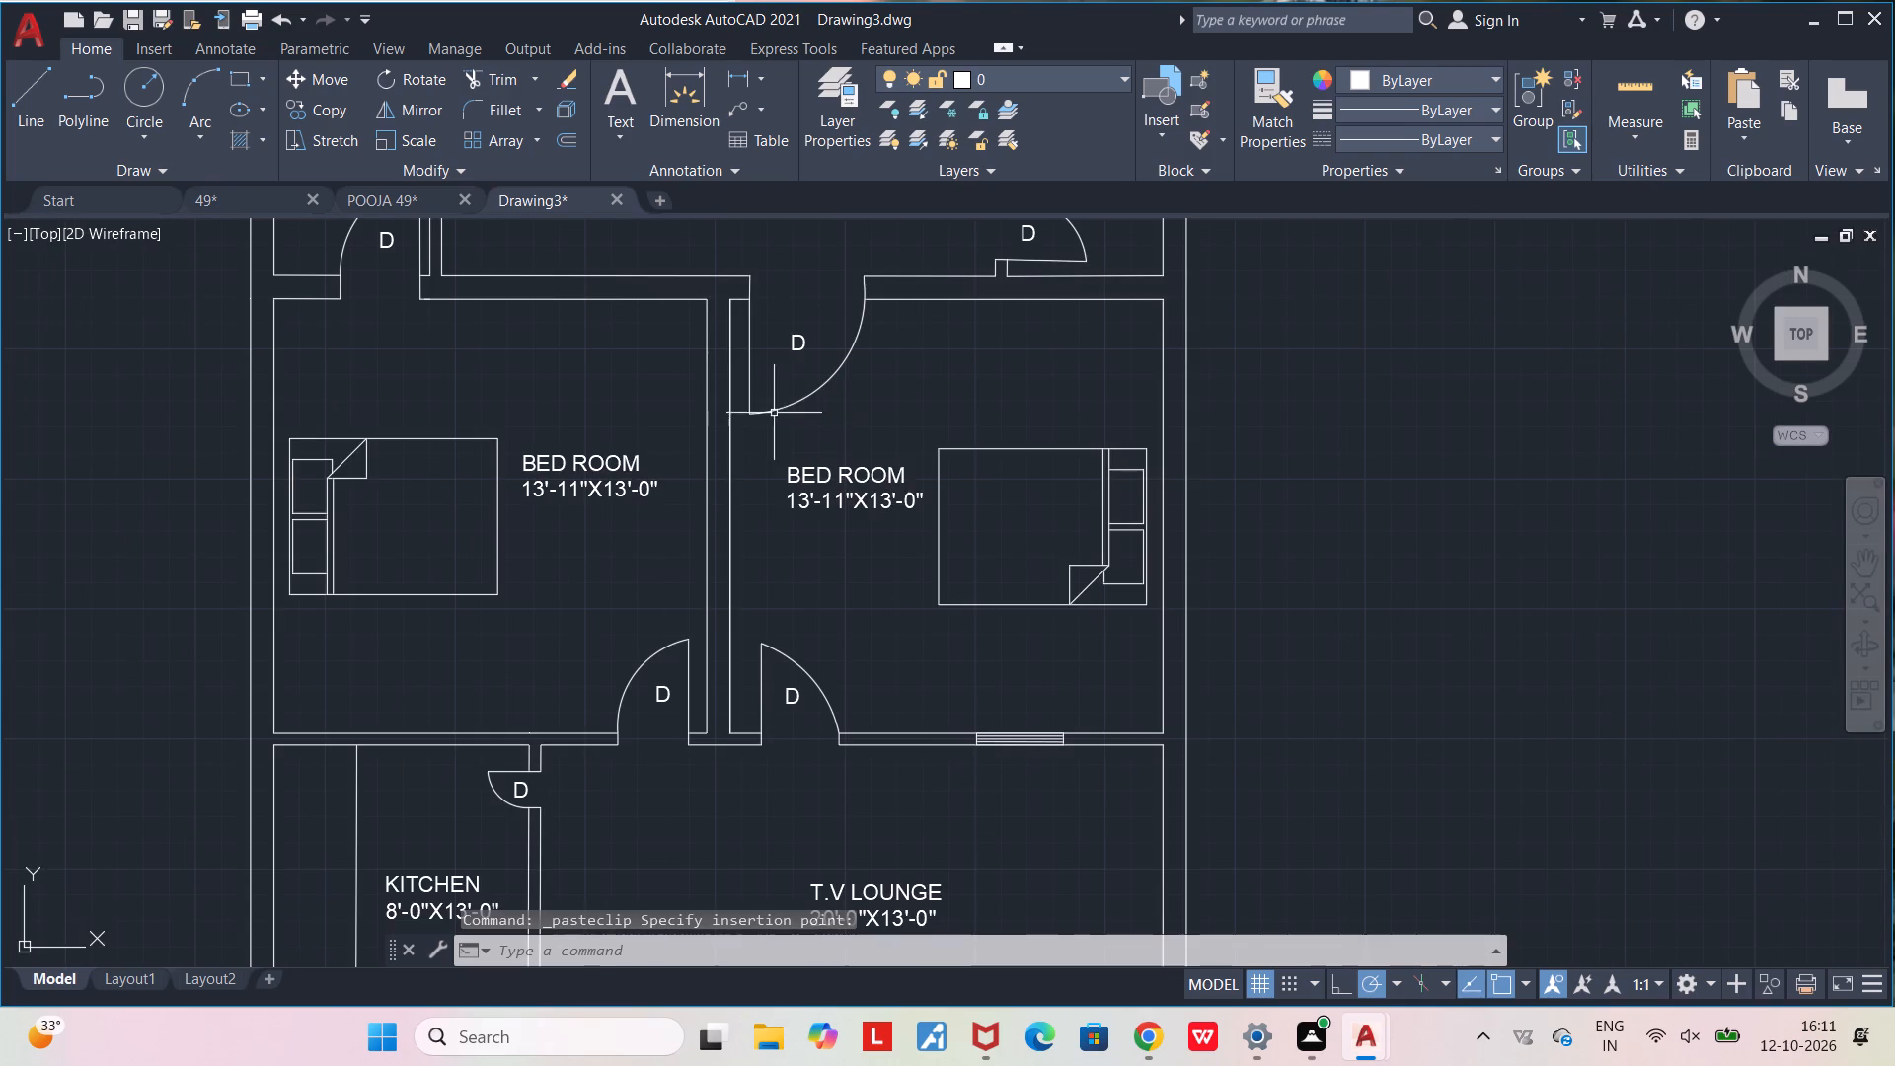
# Paste the window symbol into the O.T.S area, just east of the west bath.
pyautogui.moveTo(544, 391); pyautogui.dragTo(598, 502, button='middle')
pyautogui.scroll(1, 603, 380)
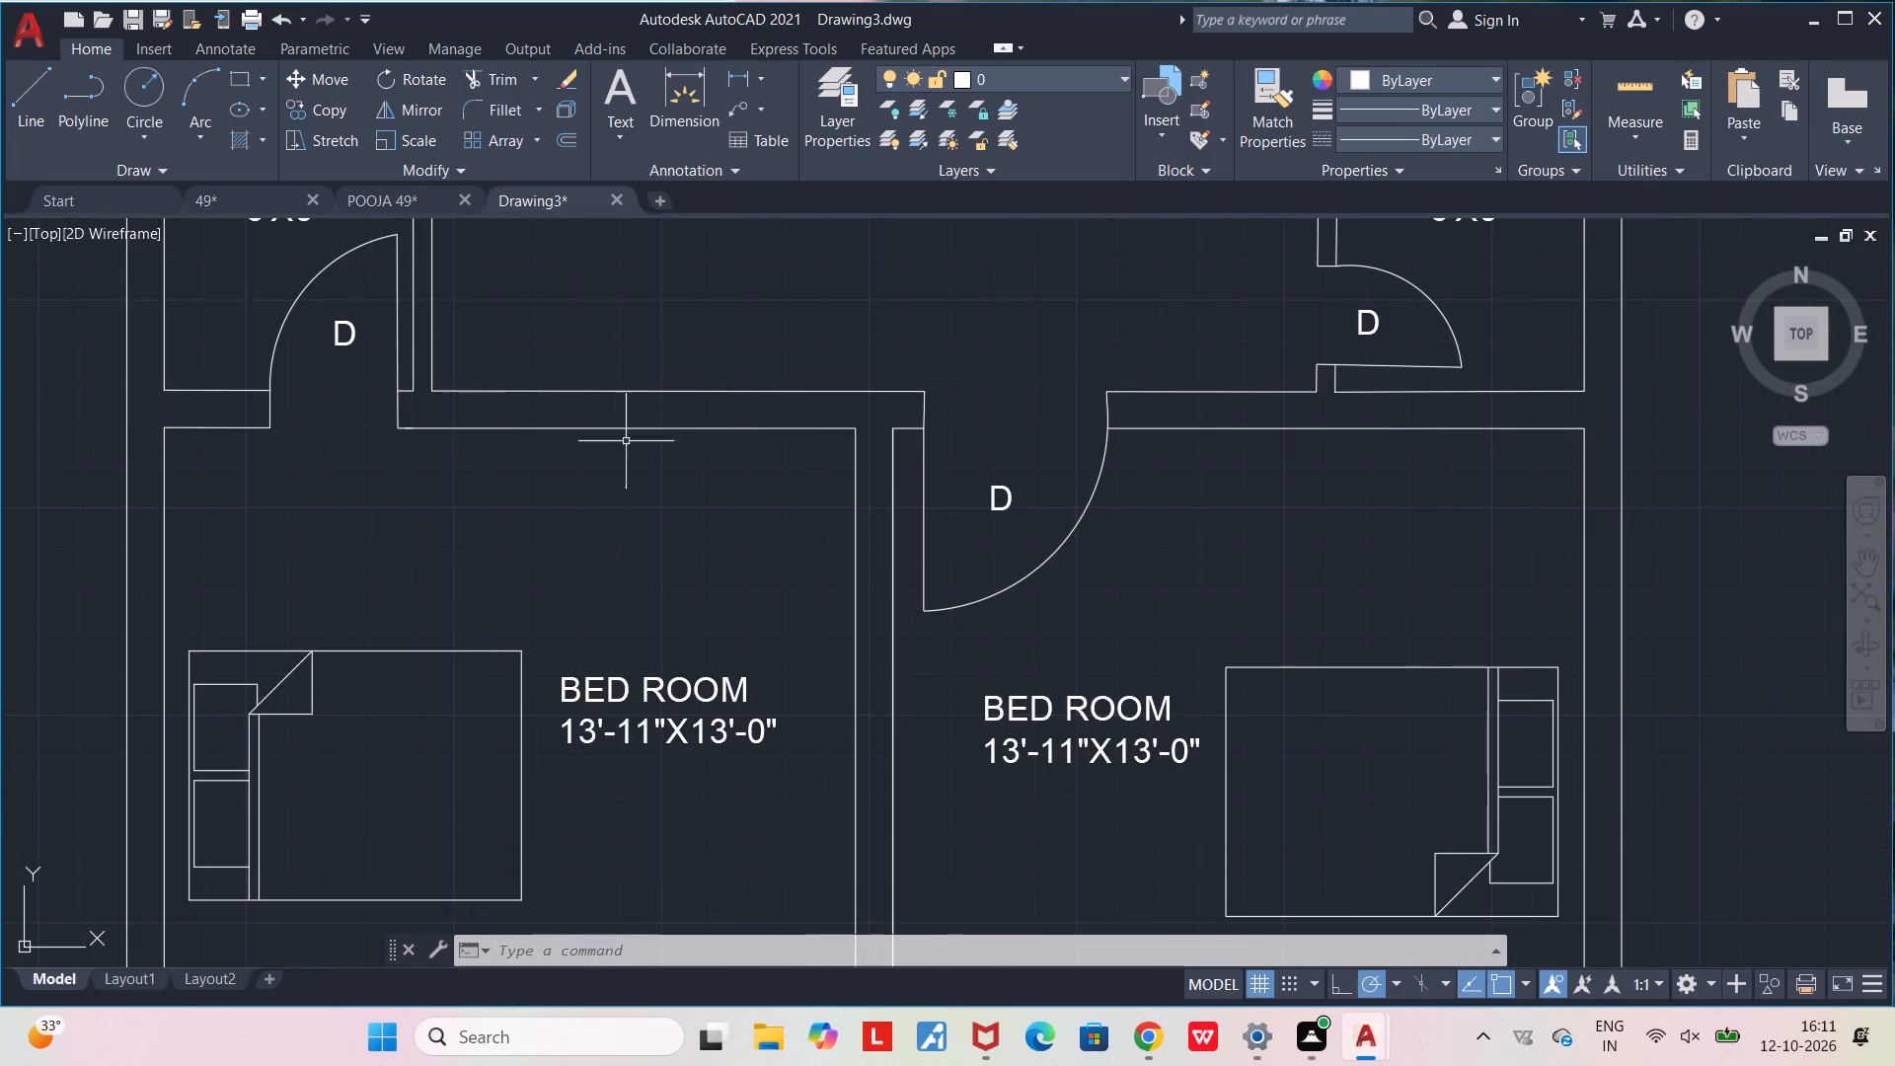
pyautogui.hotkey('ctrl', 'v')
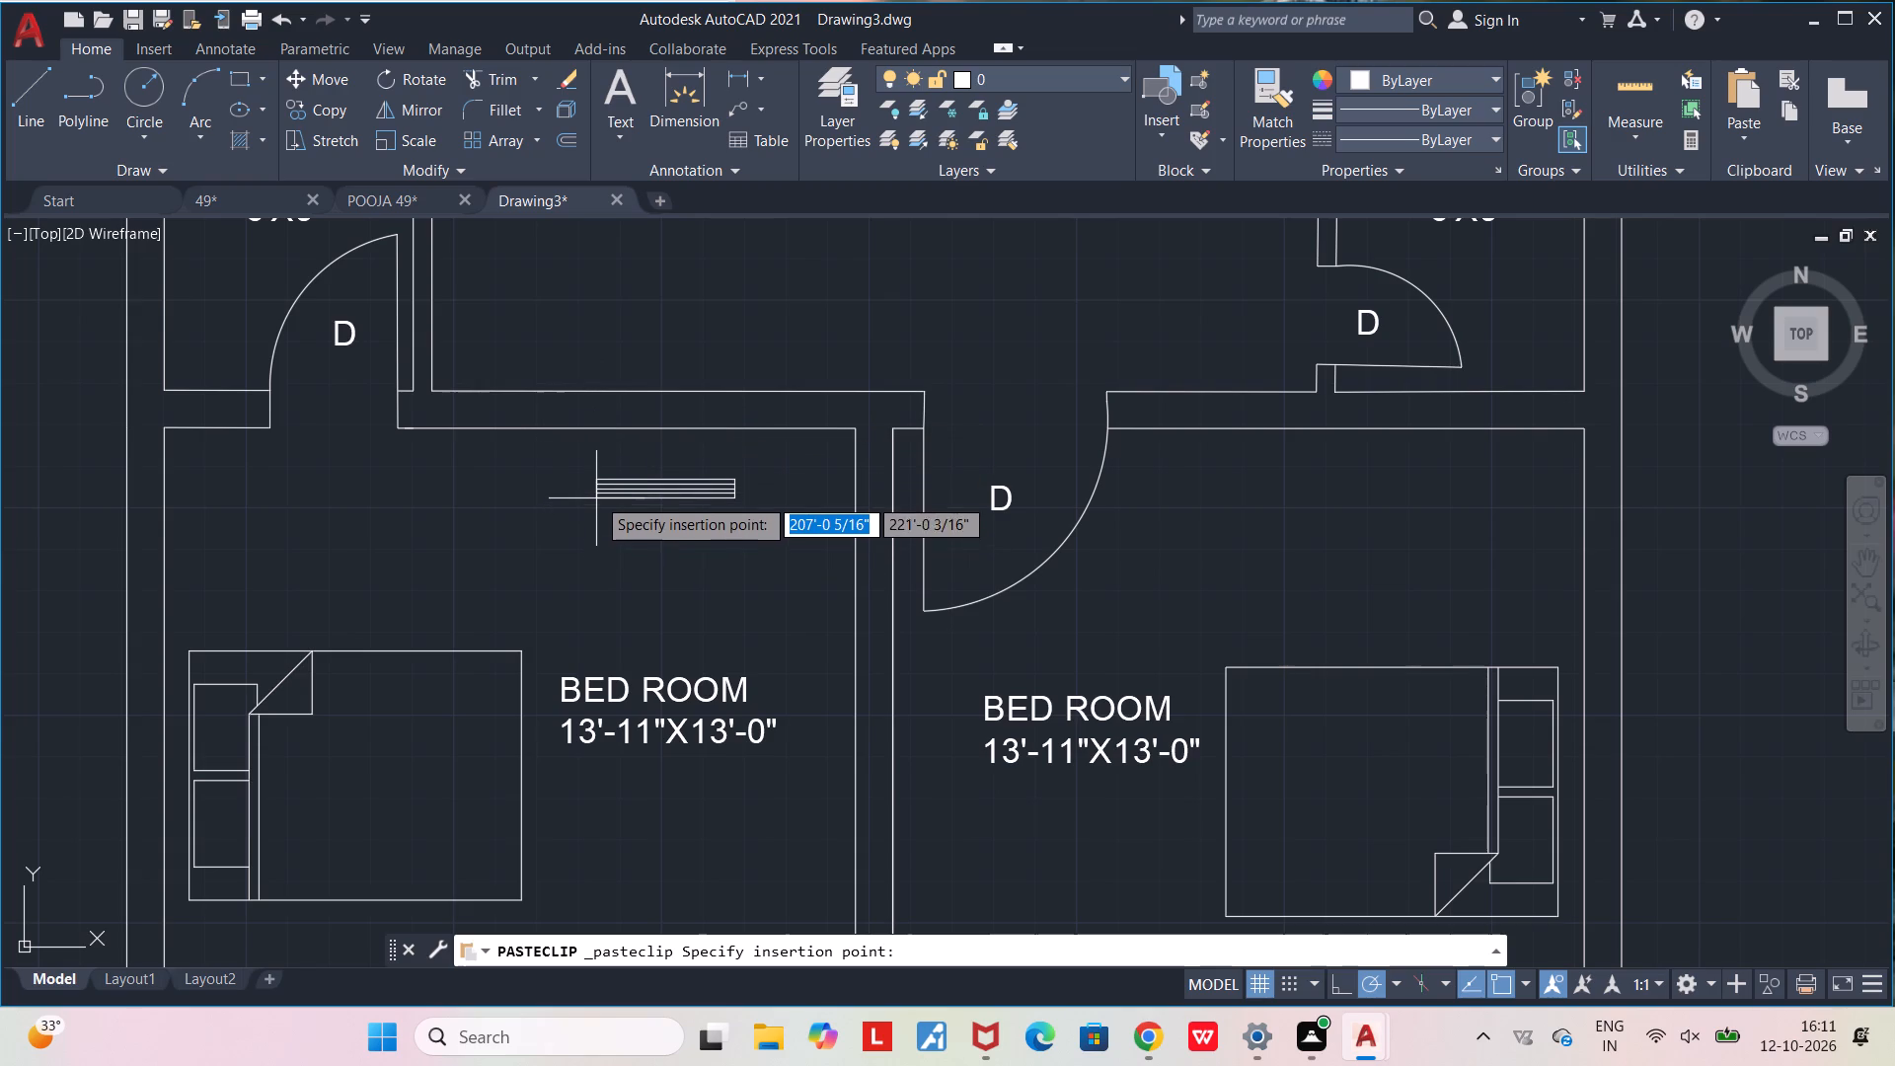
pyautogui.moveTo(583, 479); pyautogui.dragTo(630, 717, button='middle')
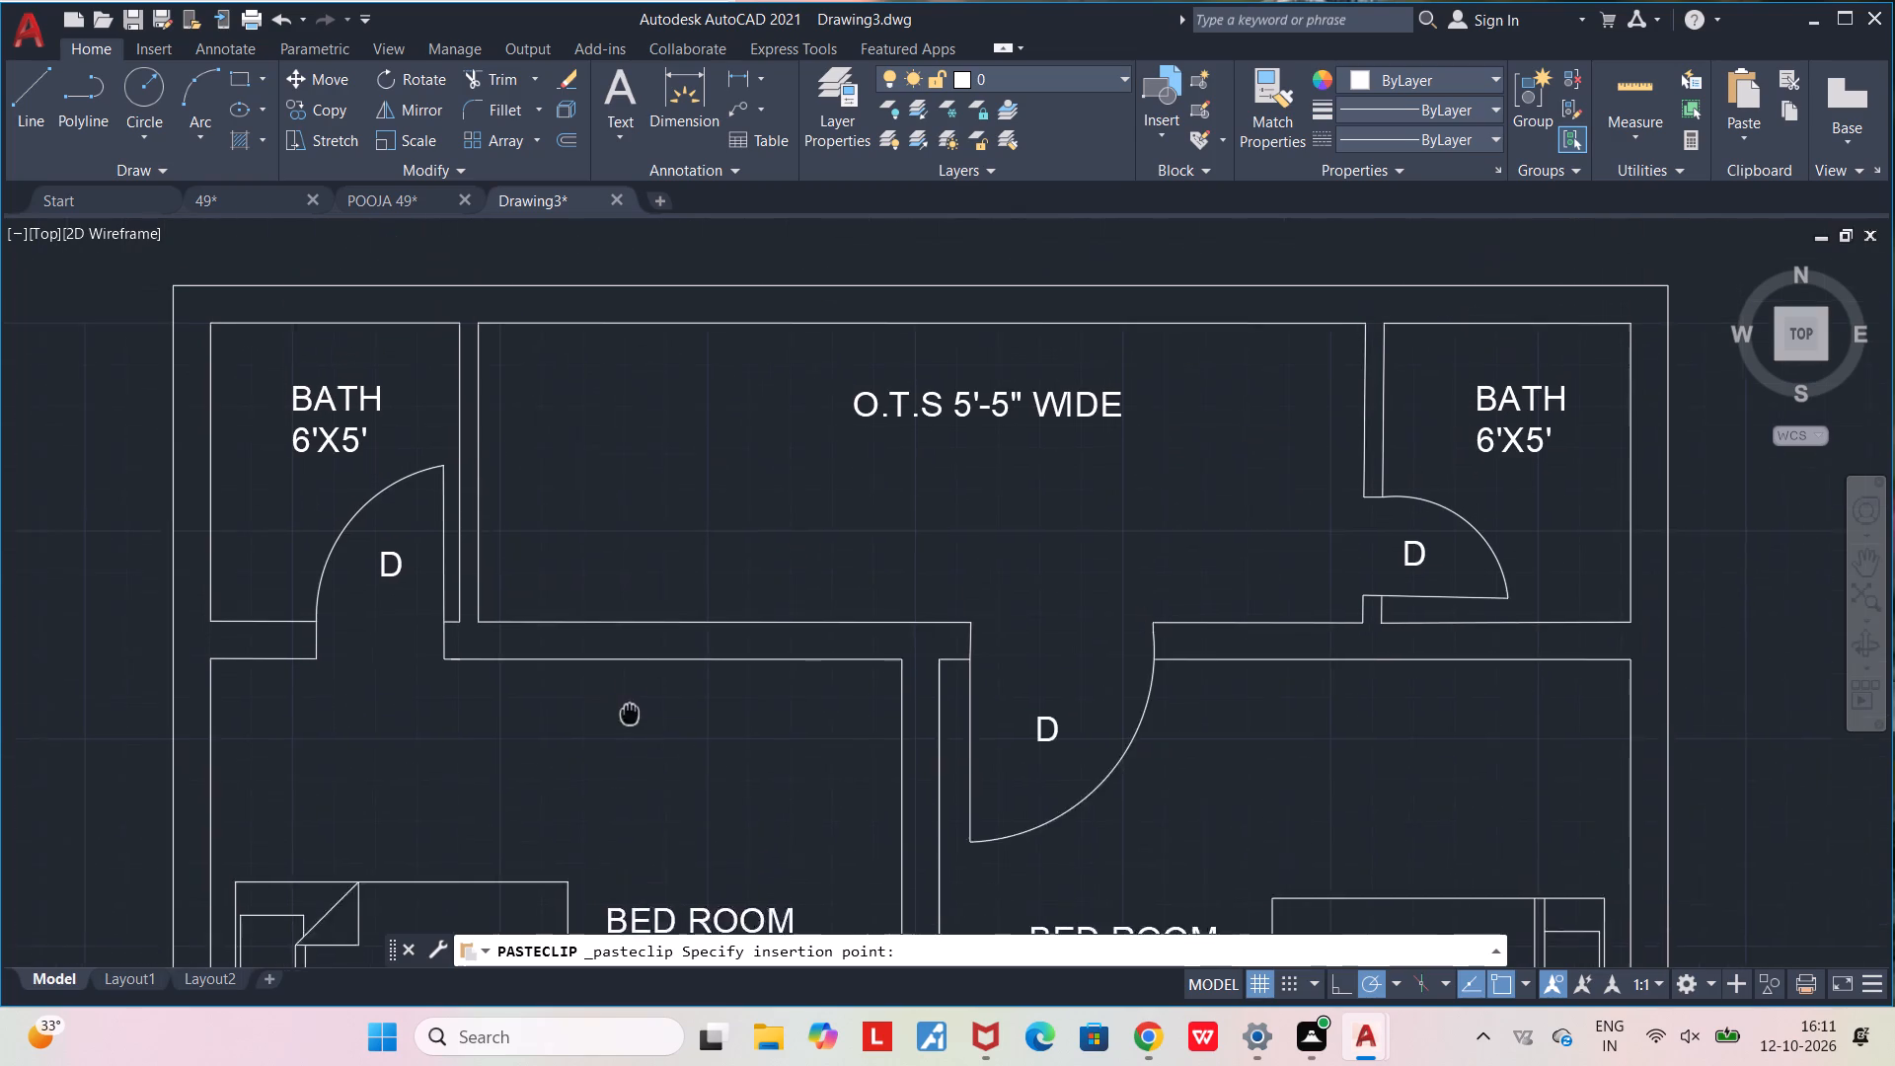
pyautogui.moveTo(630, 717); pyautogui.dragTo(629, 738, button='middle')
pyautogui.click(504, 493)
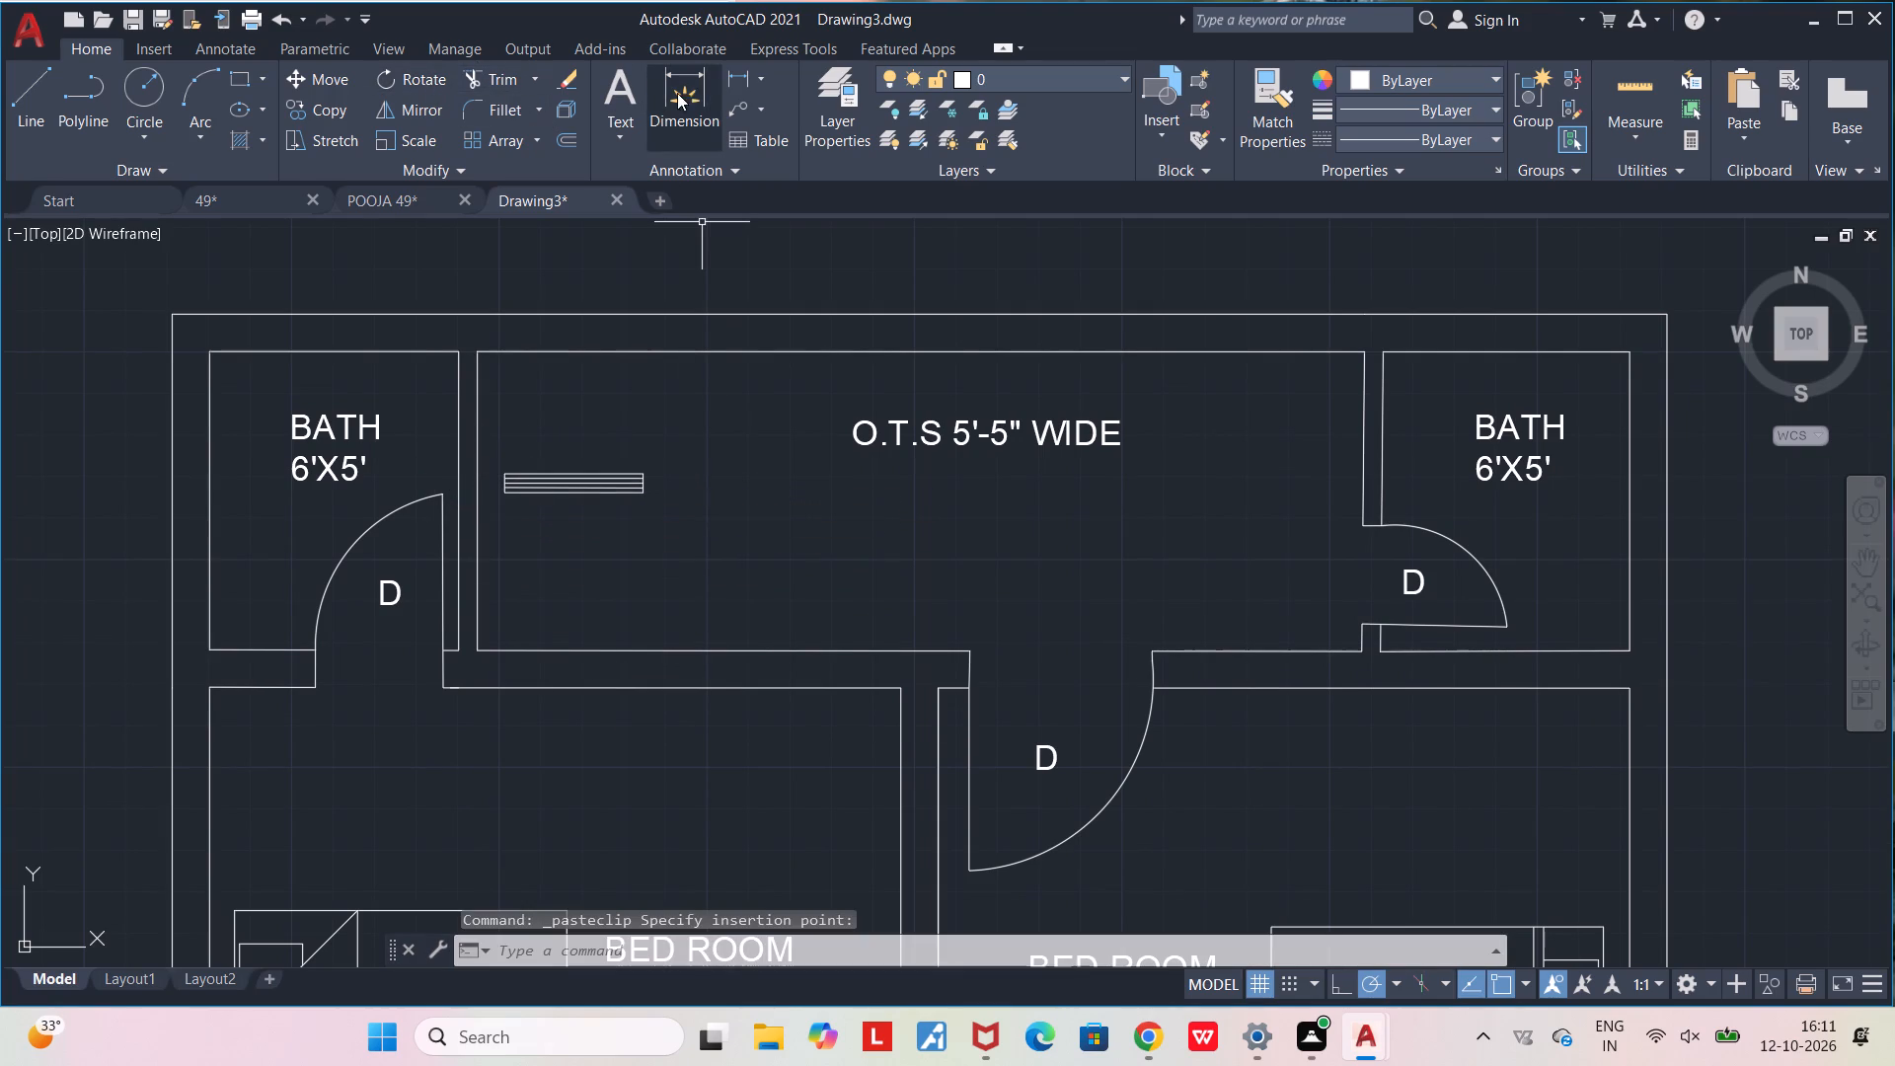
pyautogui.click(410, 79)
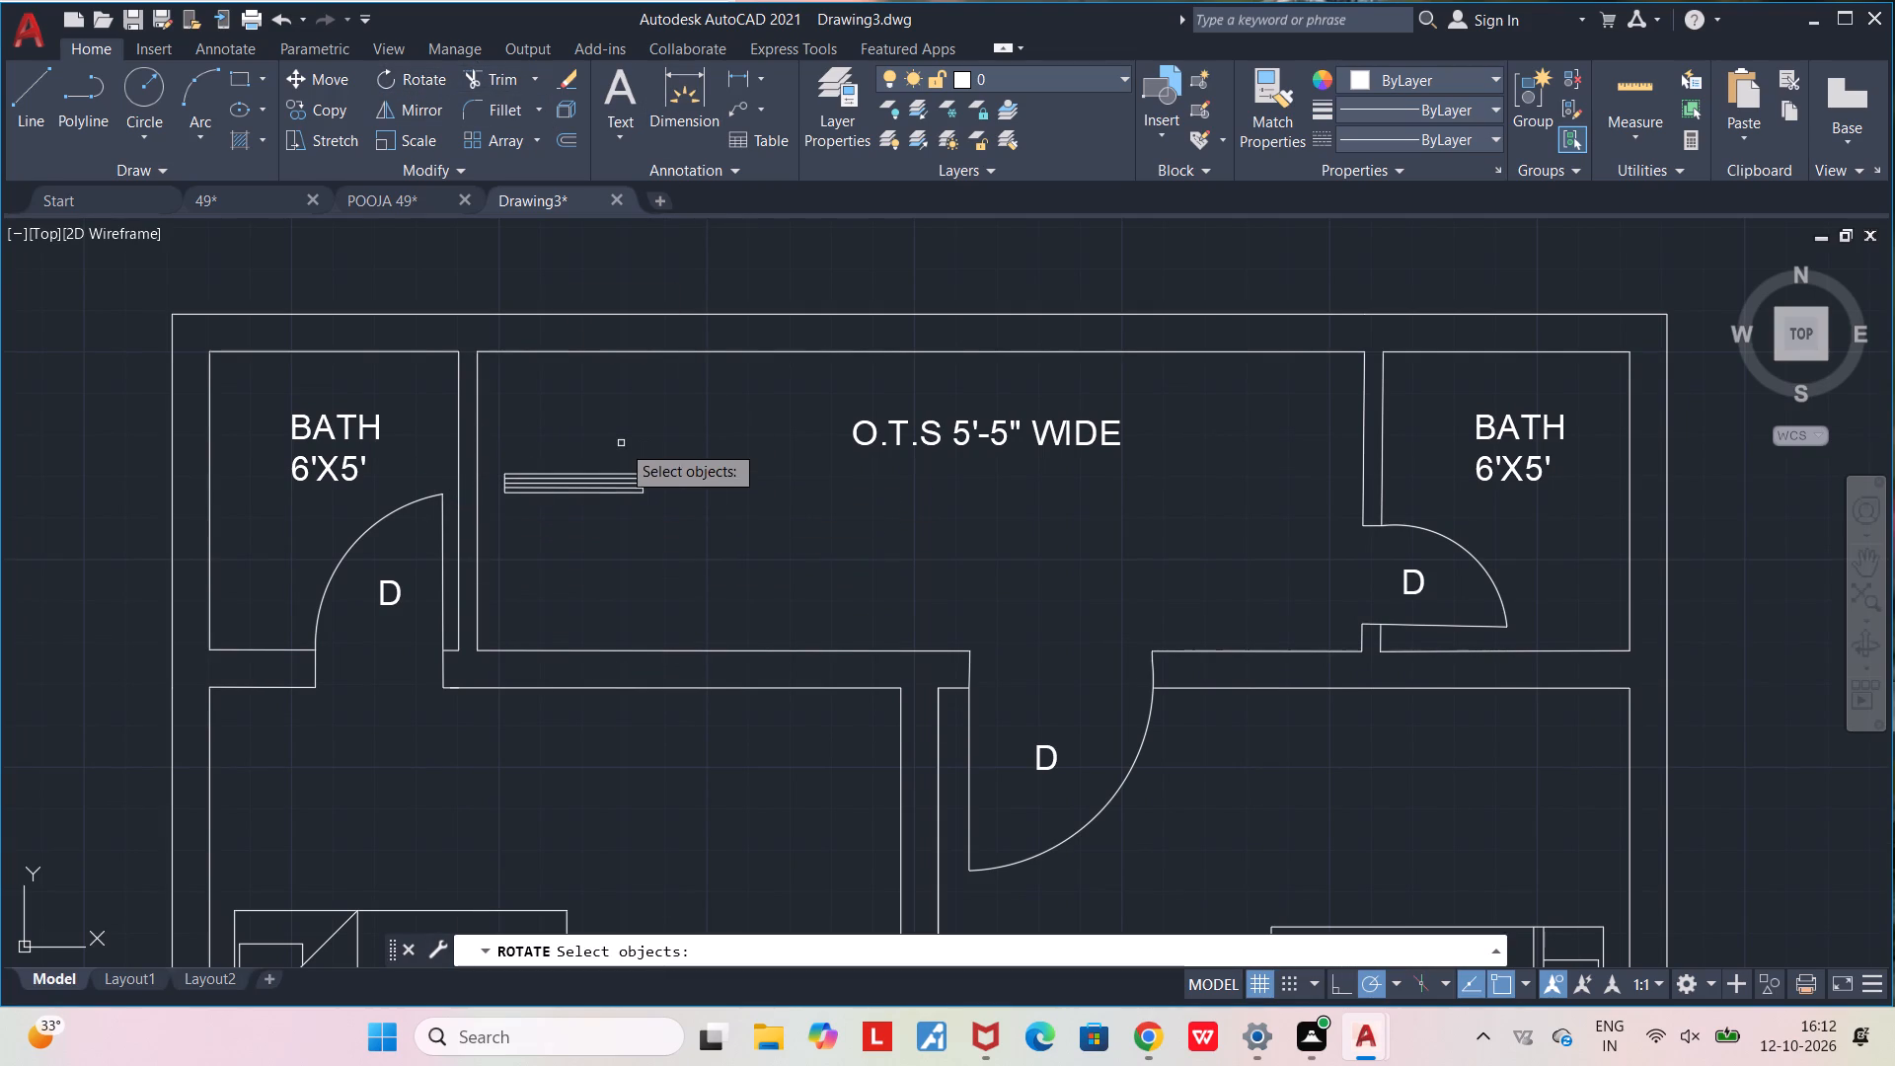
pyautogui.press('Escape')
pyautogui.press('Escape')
# Rotate the pasted window symbol 270° about its lower east corner so it stands upright.
pyautogui.click(504, 425)
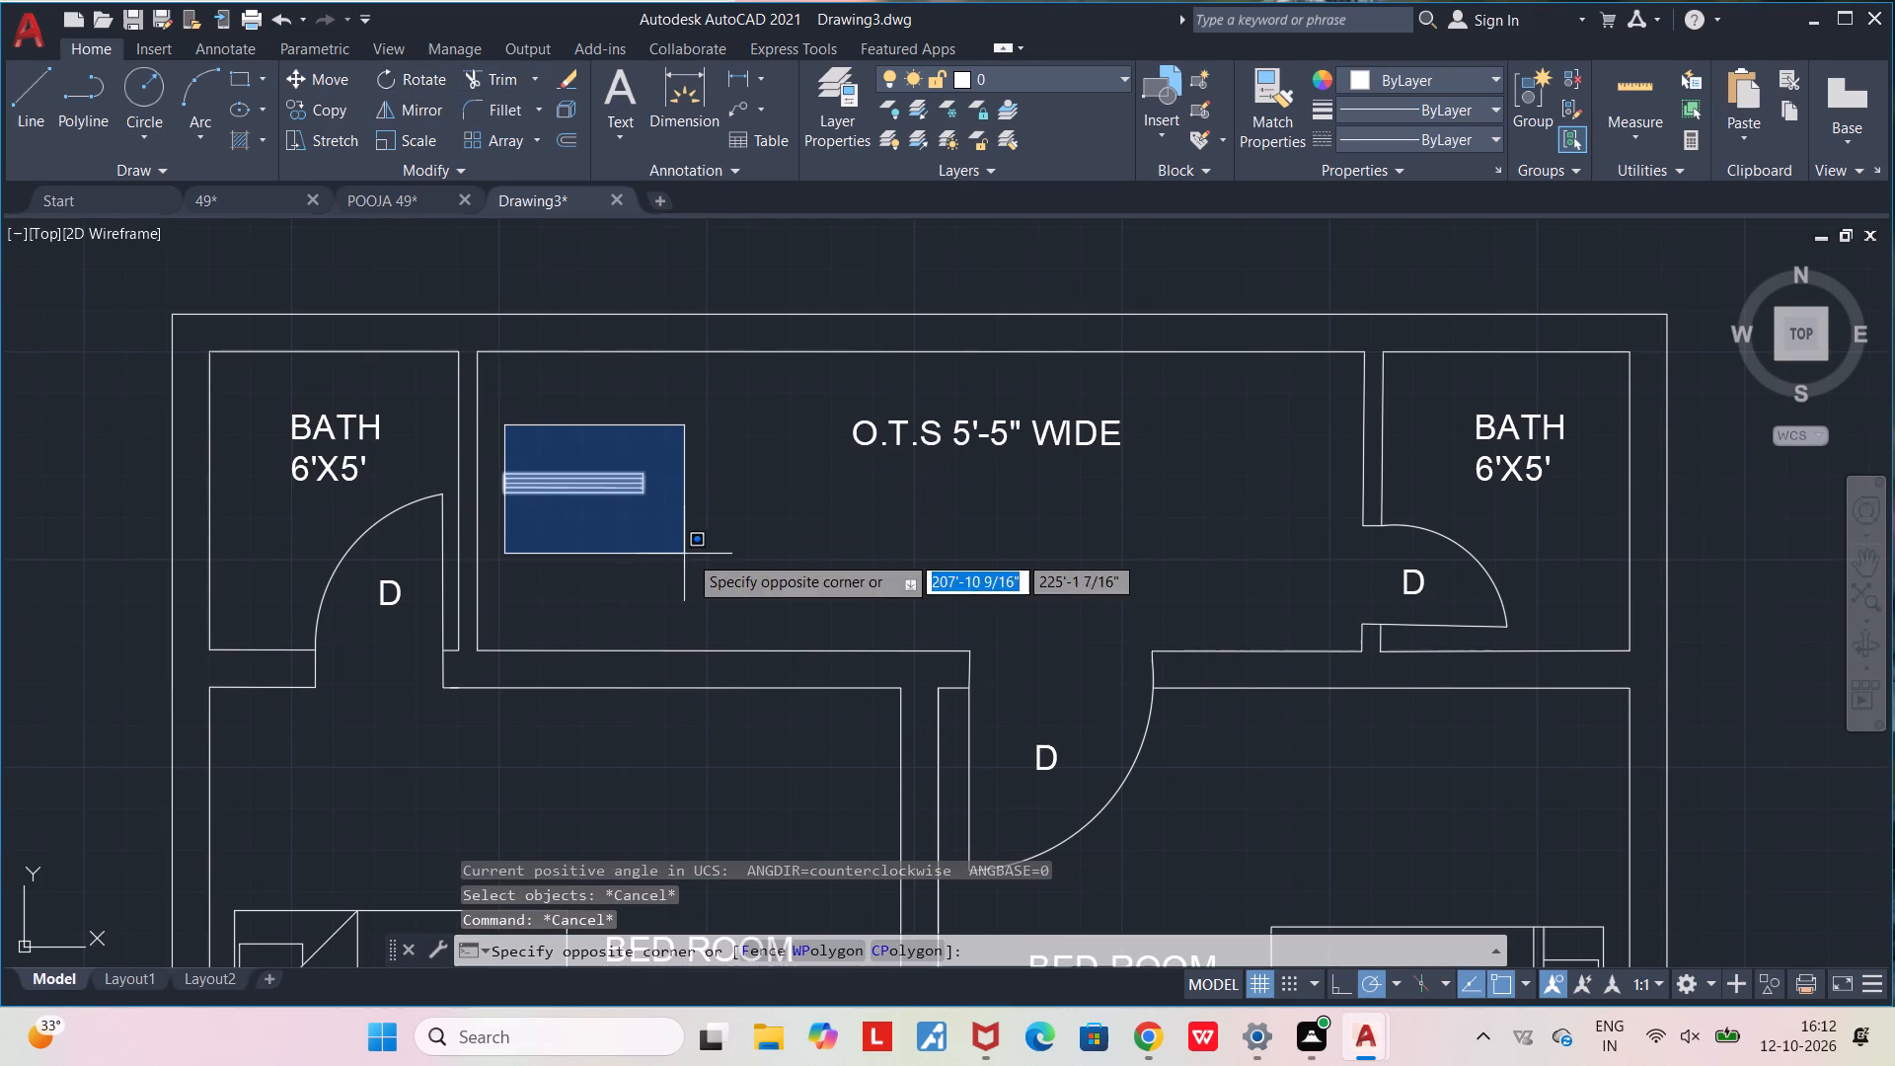
pyautogui.click(695, 551)
pyautogui.click(395, 74)
pyautogui.scroll(2, 654, 504)
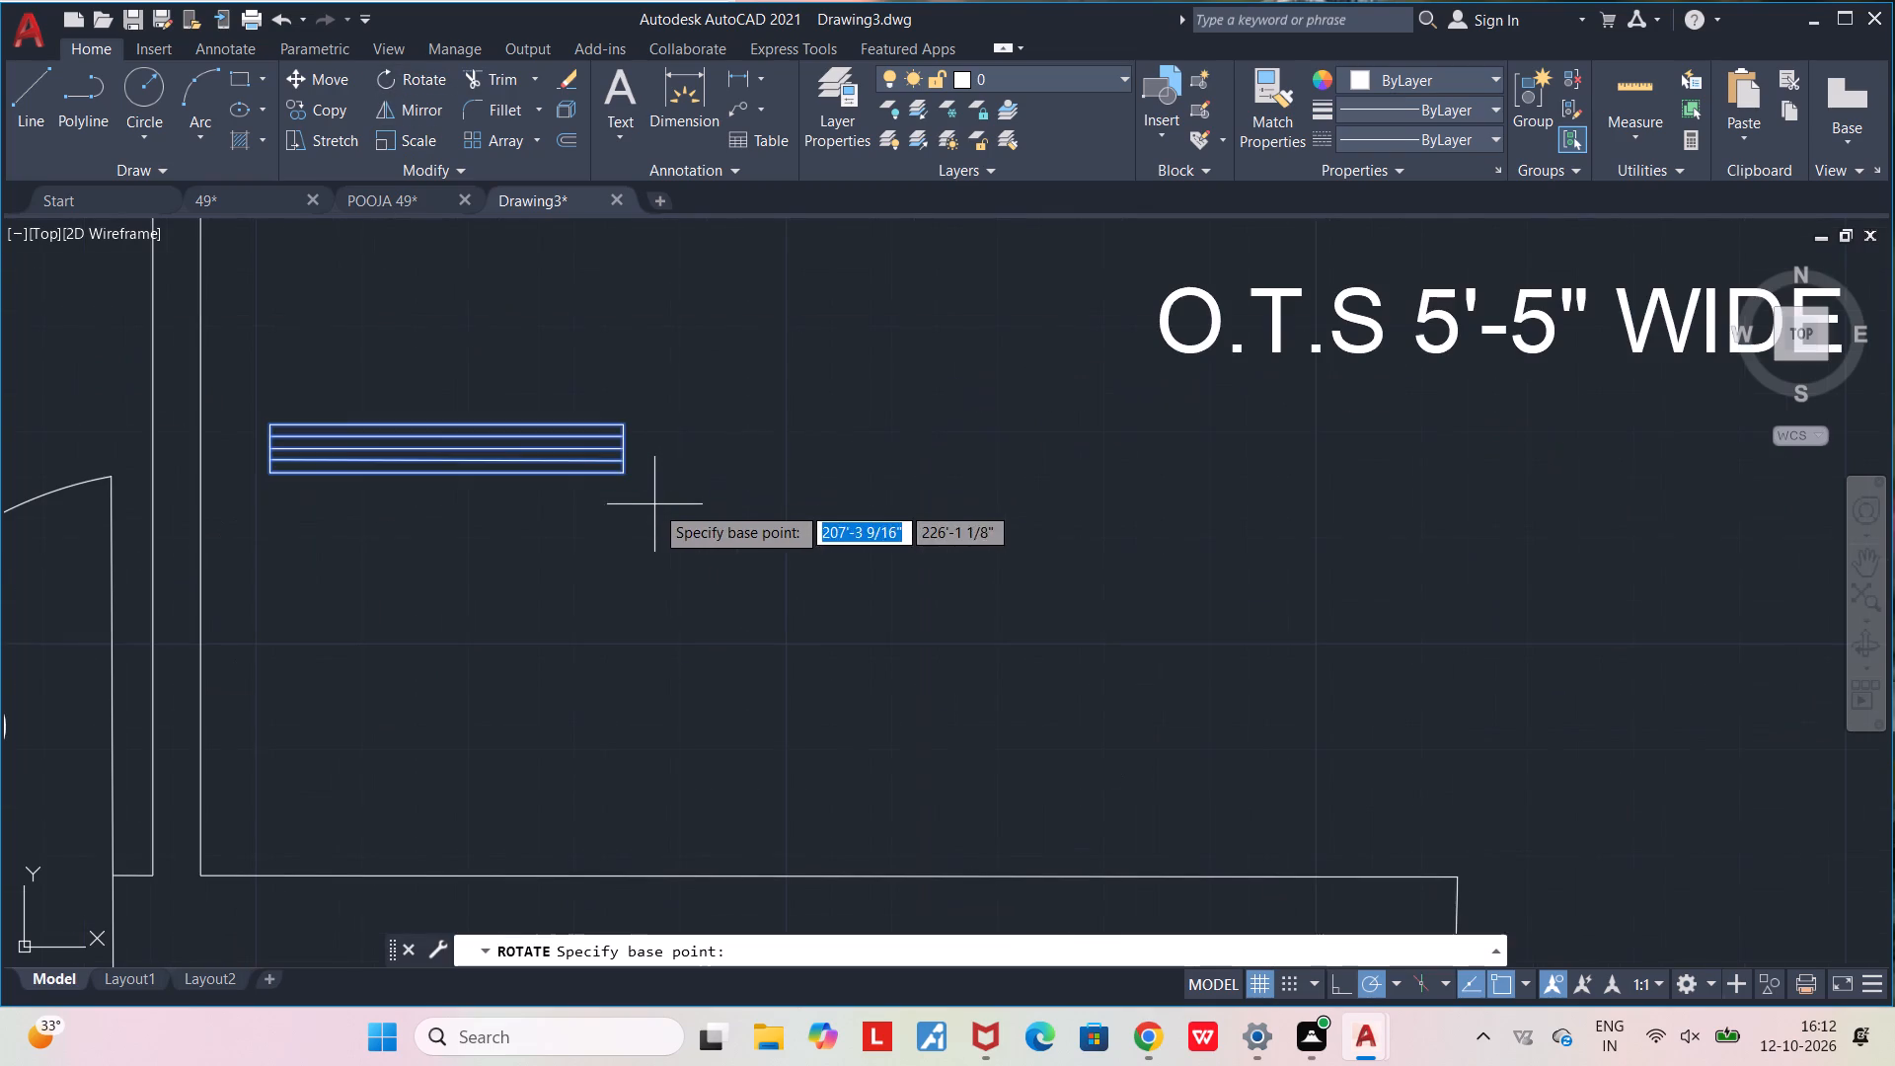
pyautogui.click(625, 472)
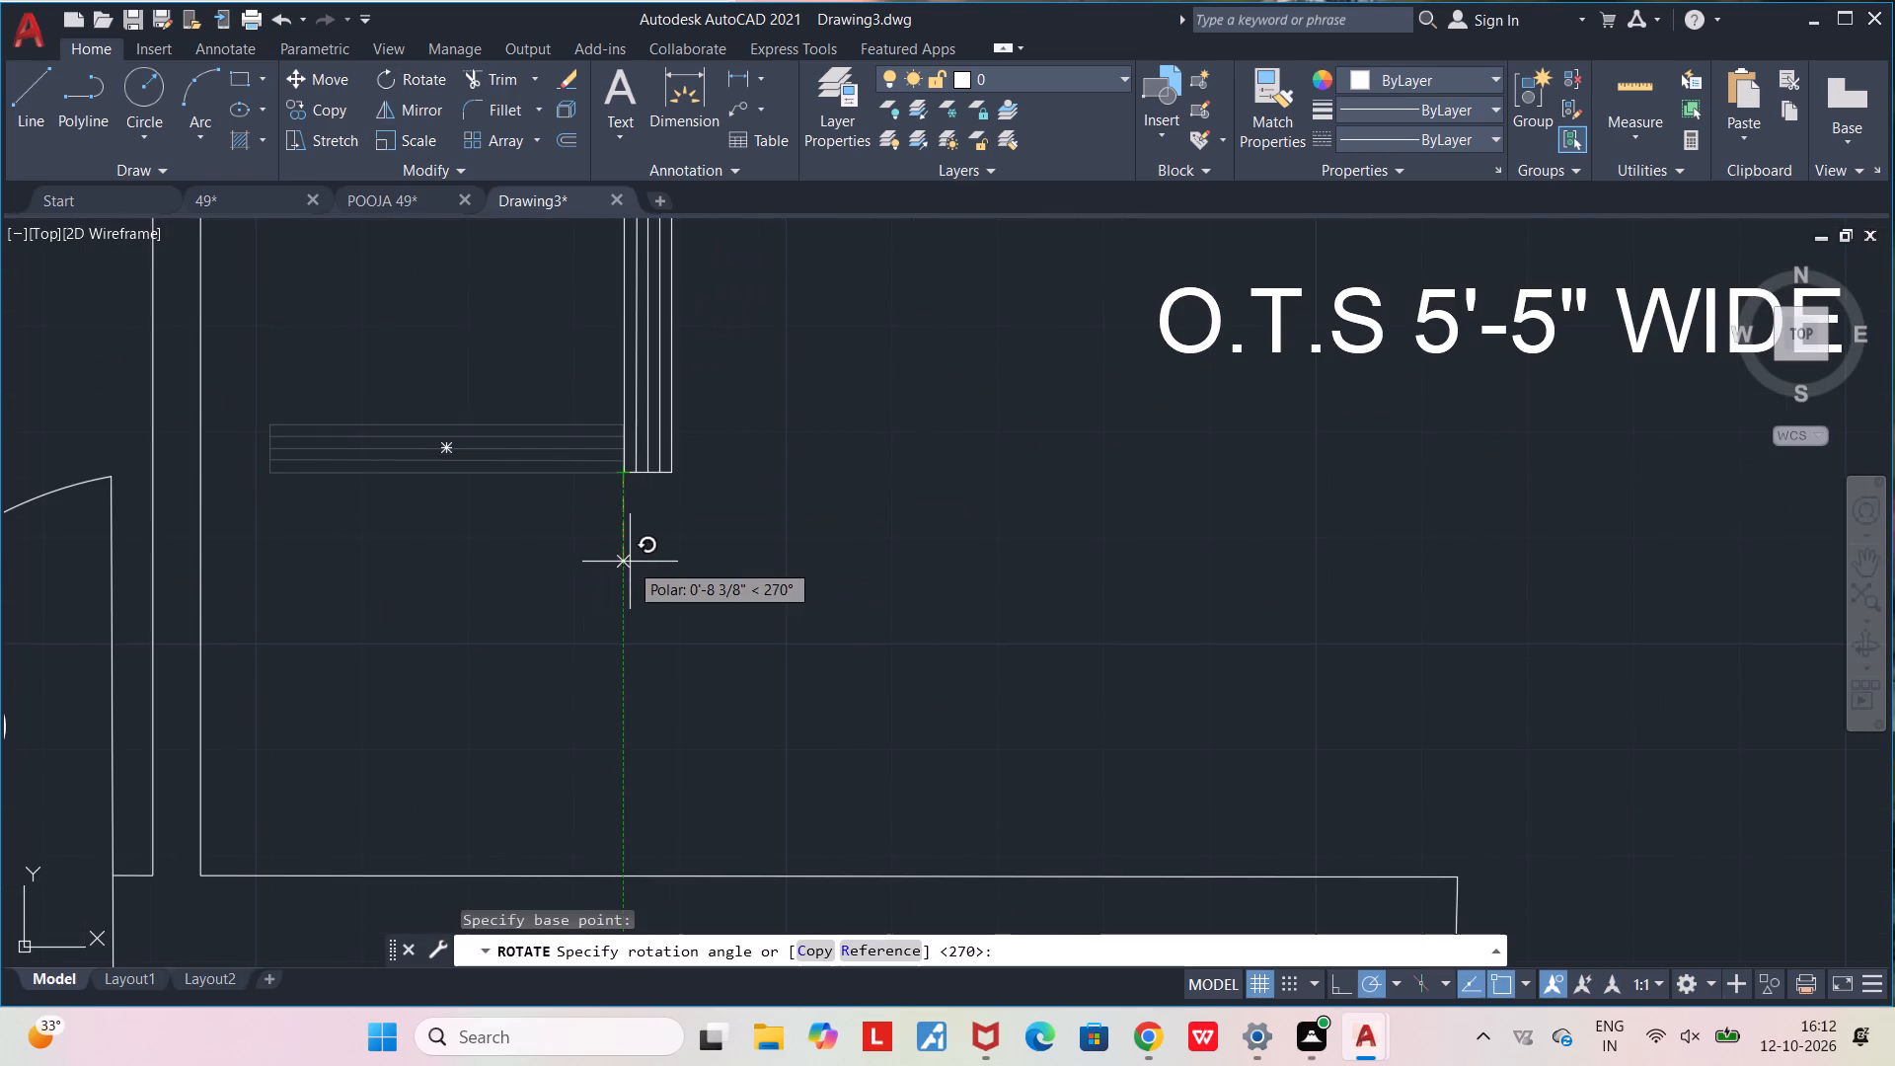
pyautogui.click(630, 562)
# Move the upright window symbol into the wall between the west bath and the O.T.S, flush with the wall faces.
pyautogui.moveTo(689, 539); pyautogui.dragTo(773, 653, button='middle')
pyautogui.scroll(-1, 773, 653)
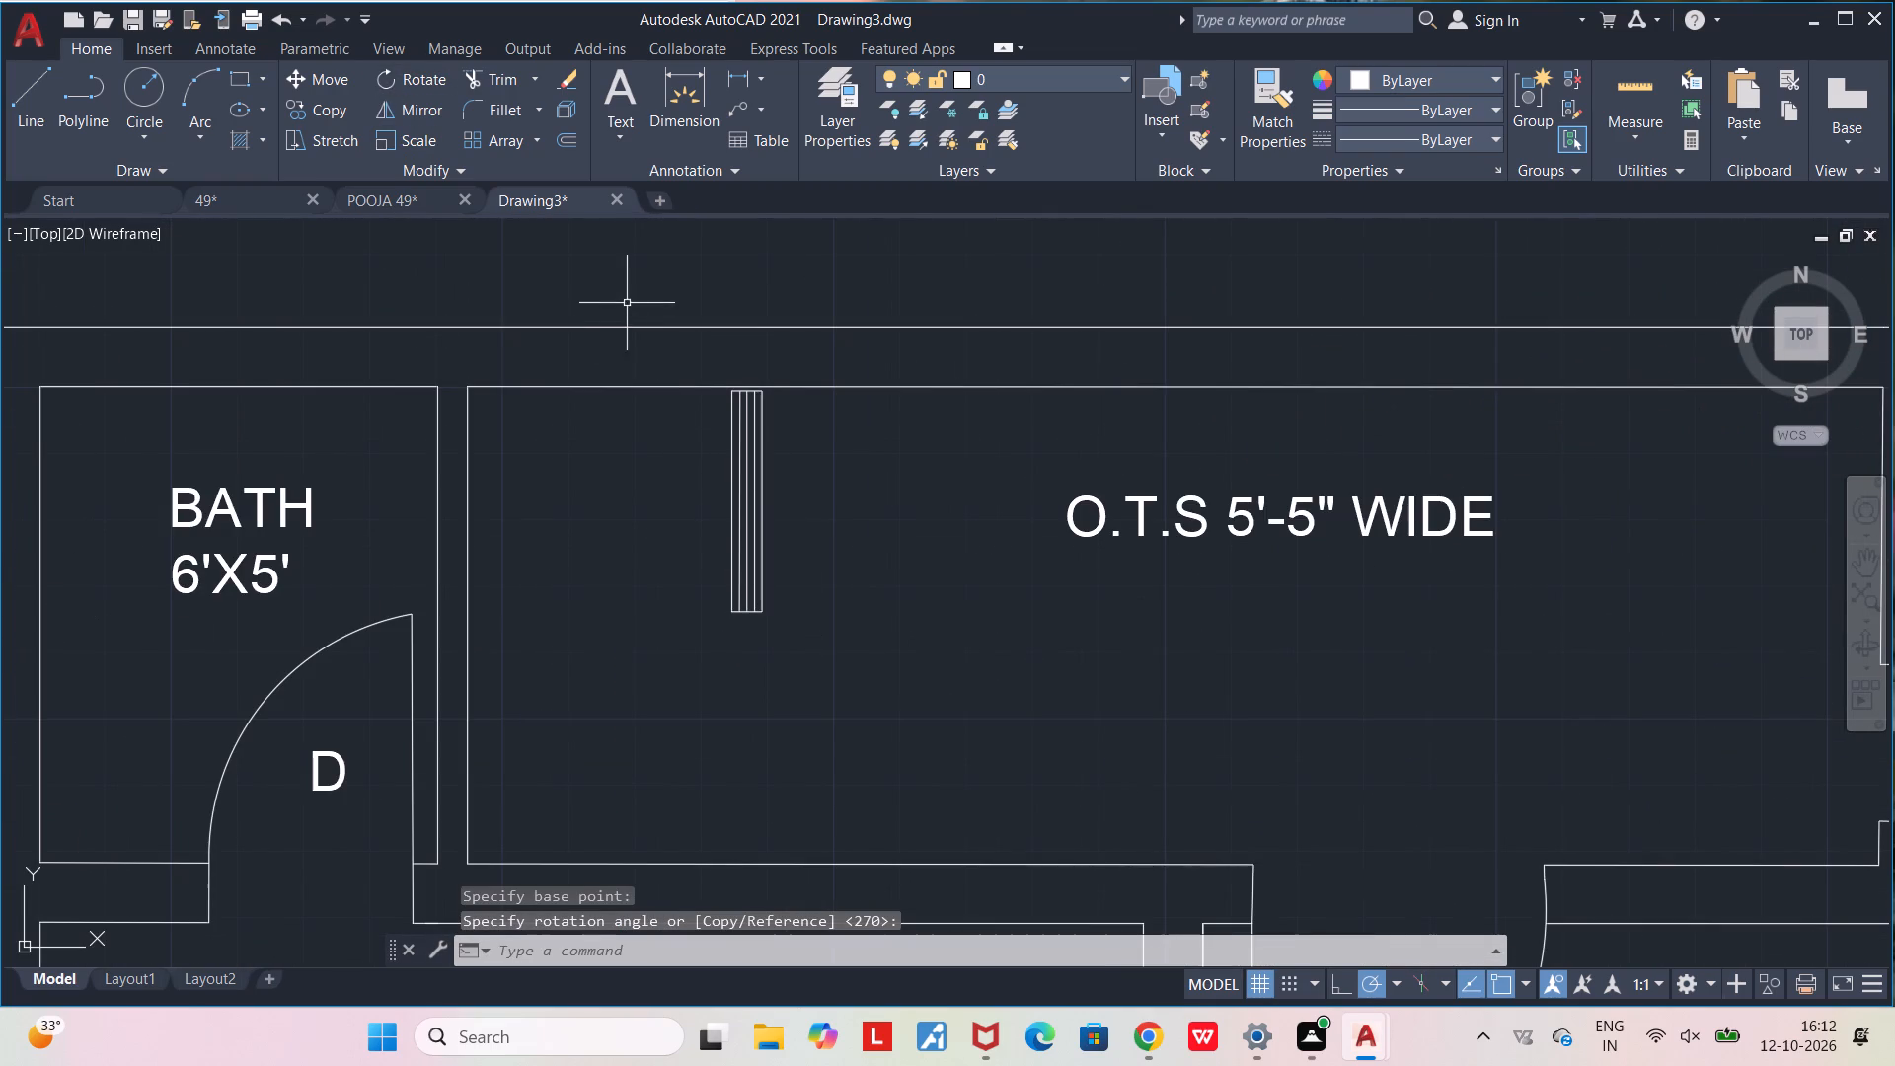
pyautogui.click(675, 354)
pyautogui.click(851, 679)
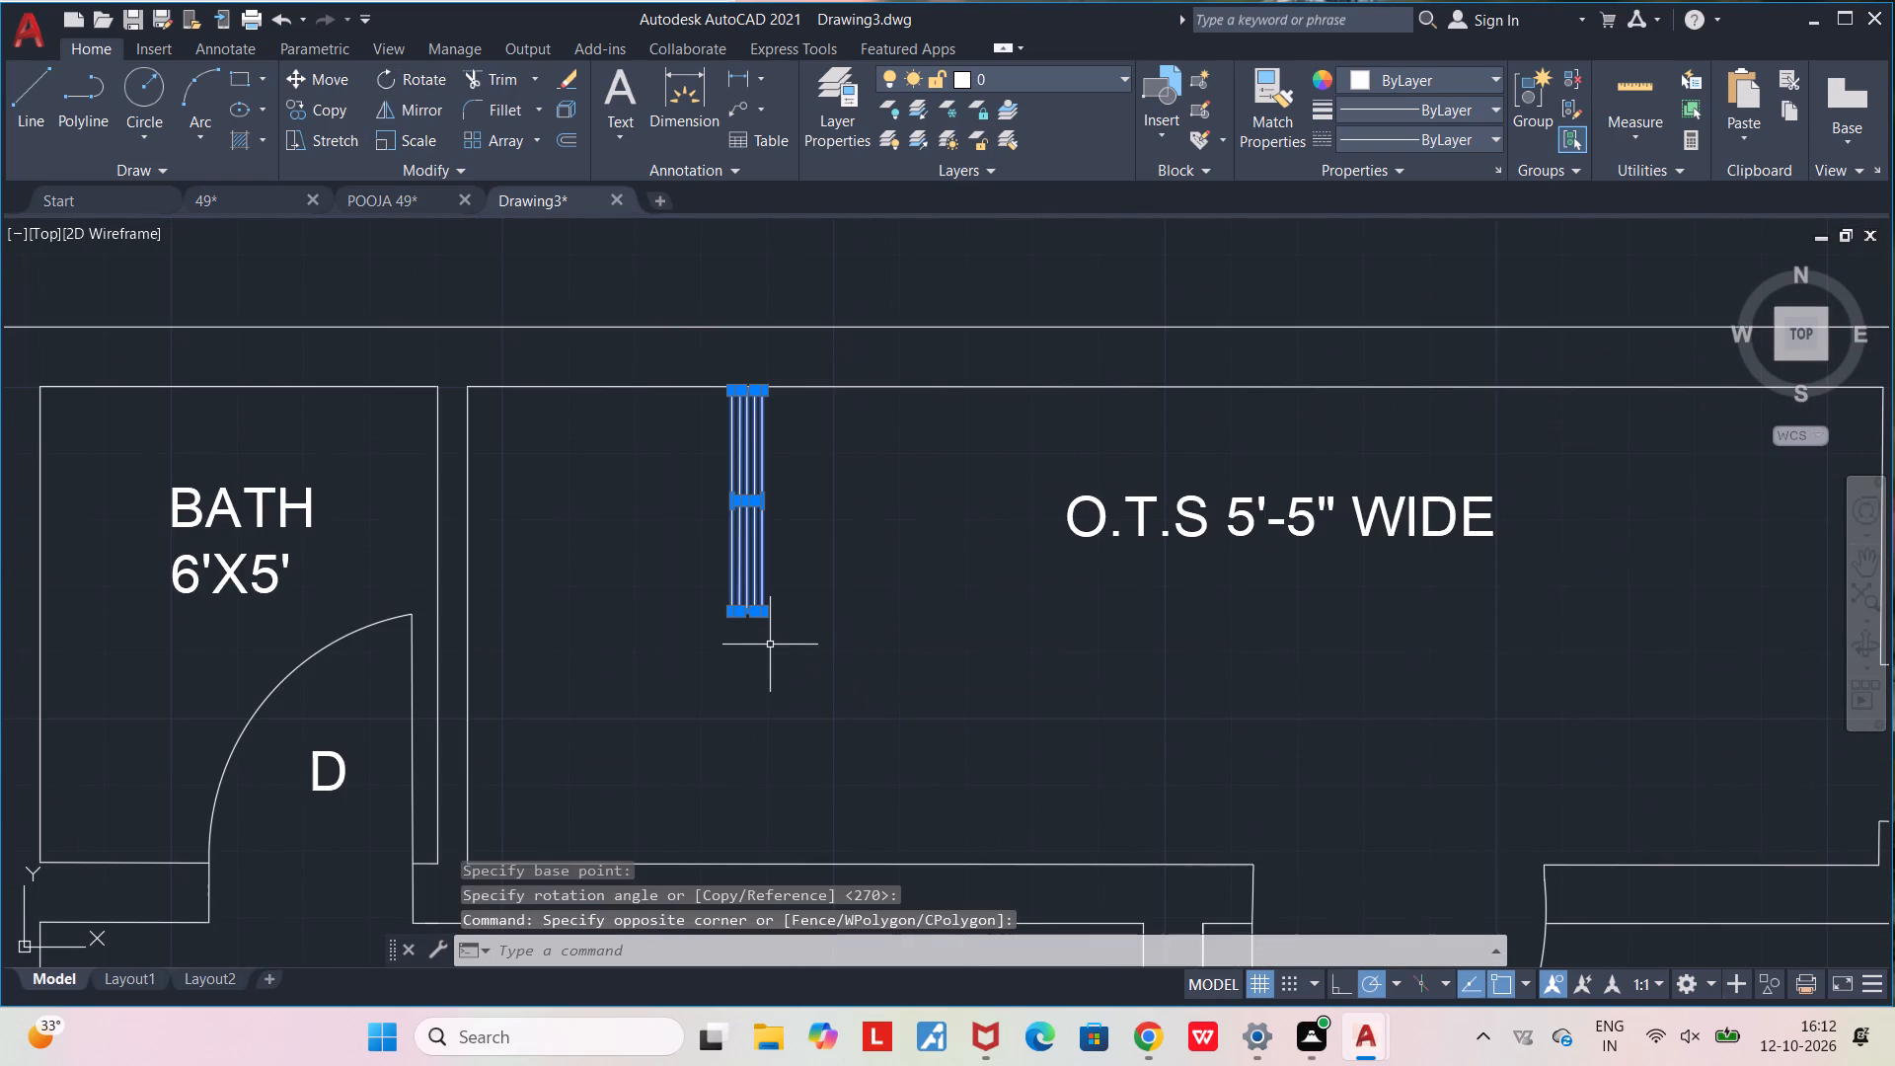
pyautogui.press('m')
pyautogui.press('Return')
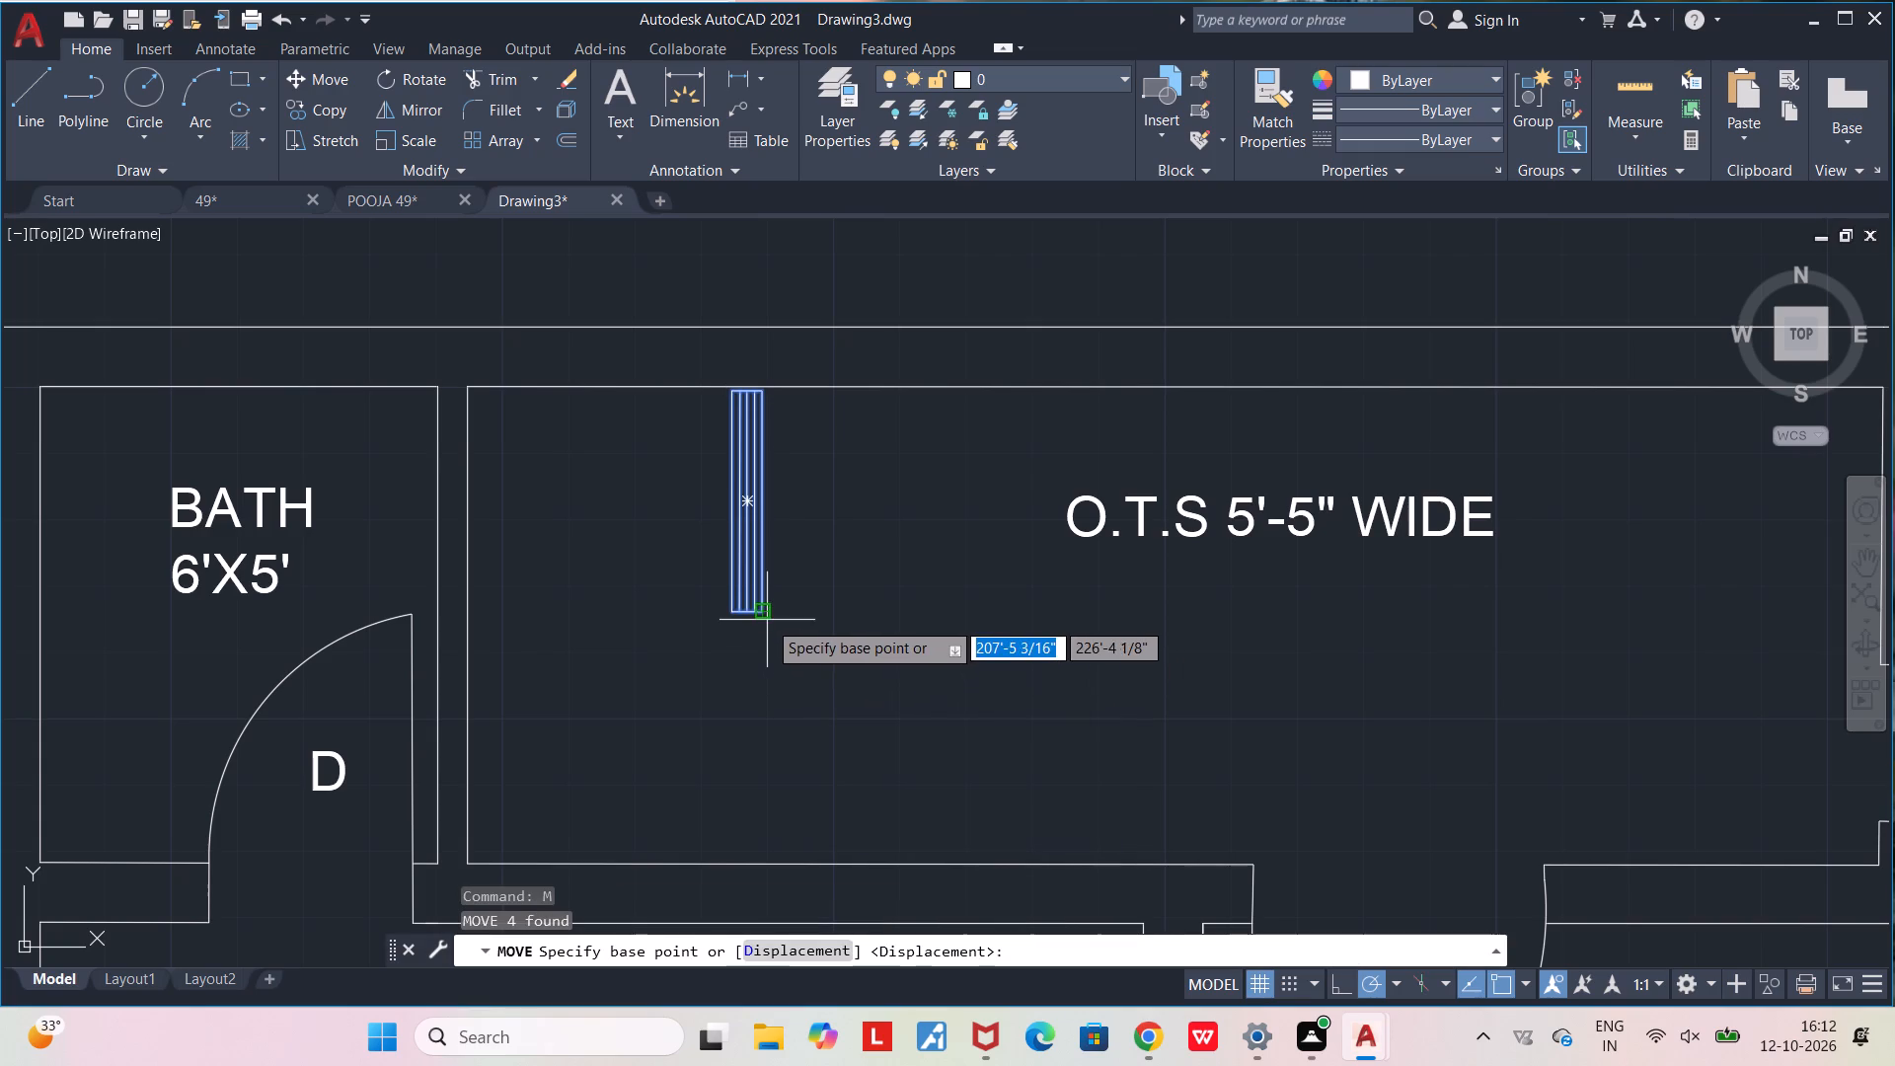
pyautogui.click(765, 619)
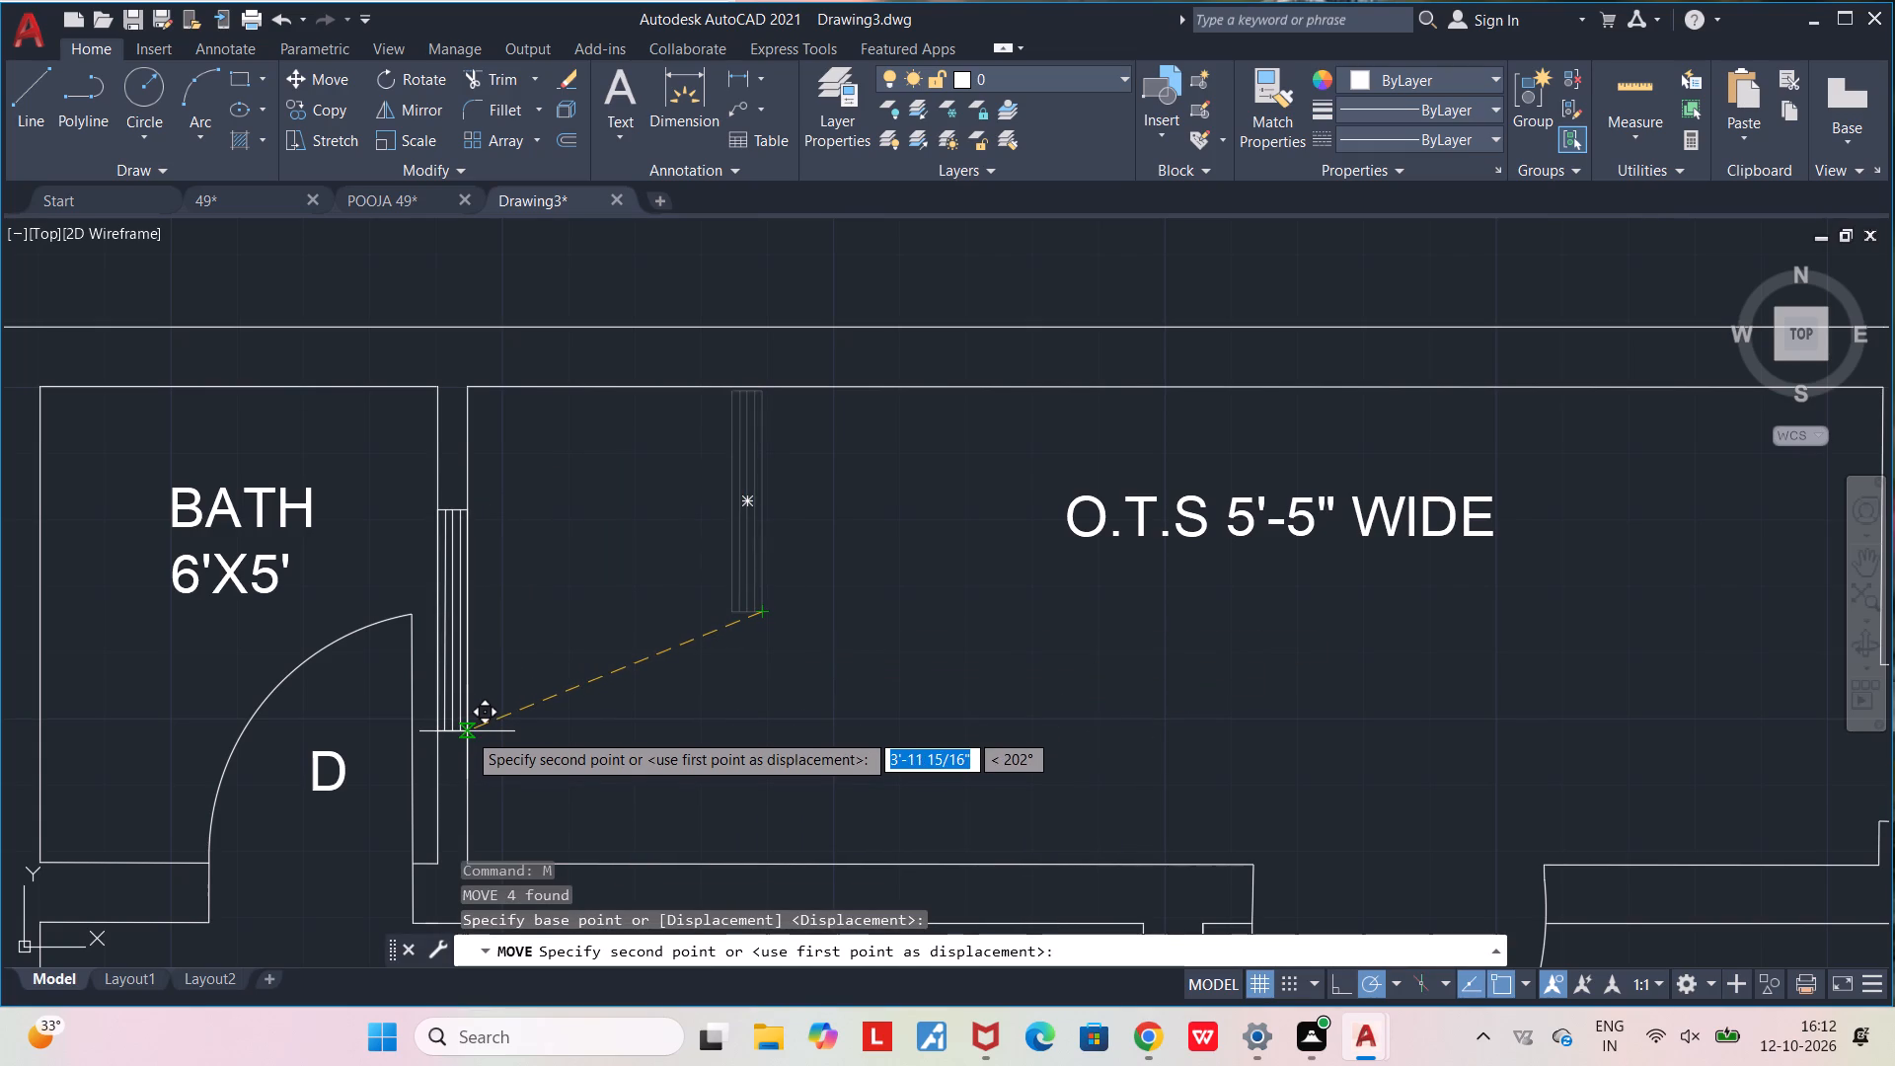
pyautogui.click(467, 737)
# Draw a window rectangle about 4'-0" by 9" across the wall between the O.T.S and the west bedroom.
pyautogui.scroll(-1, 905, 740)
pyautogui.moveTo(901, 738); pyautogui.dragTo(817, 577, button='middle')
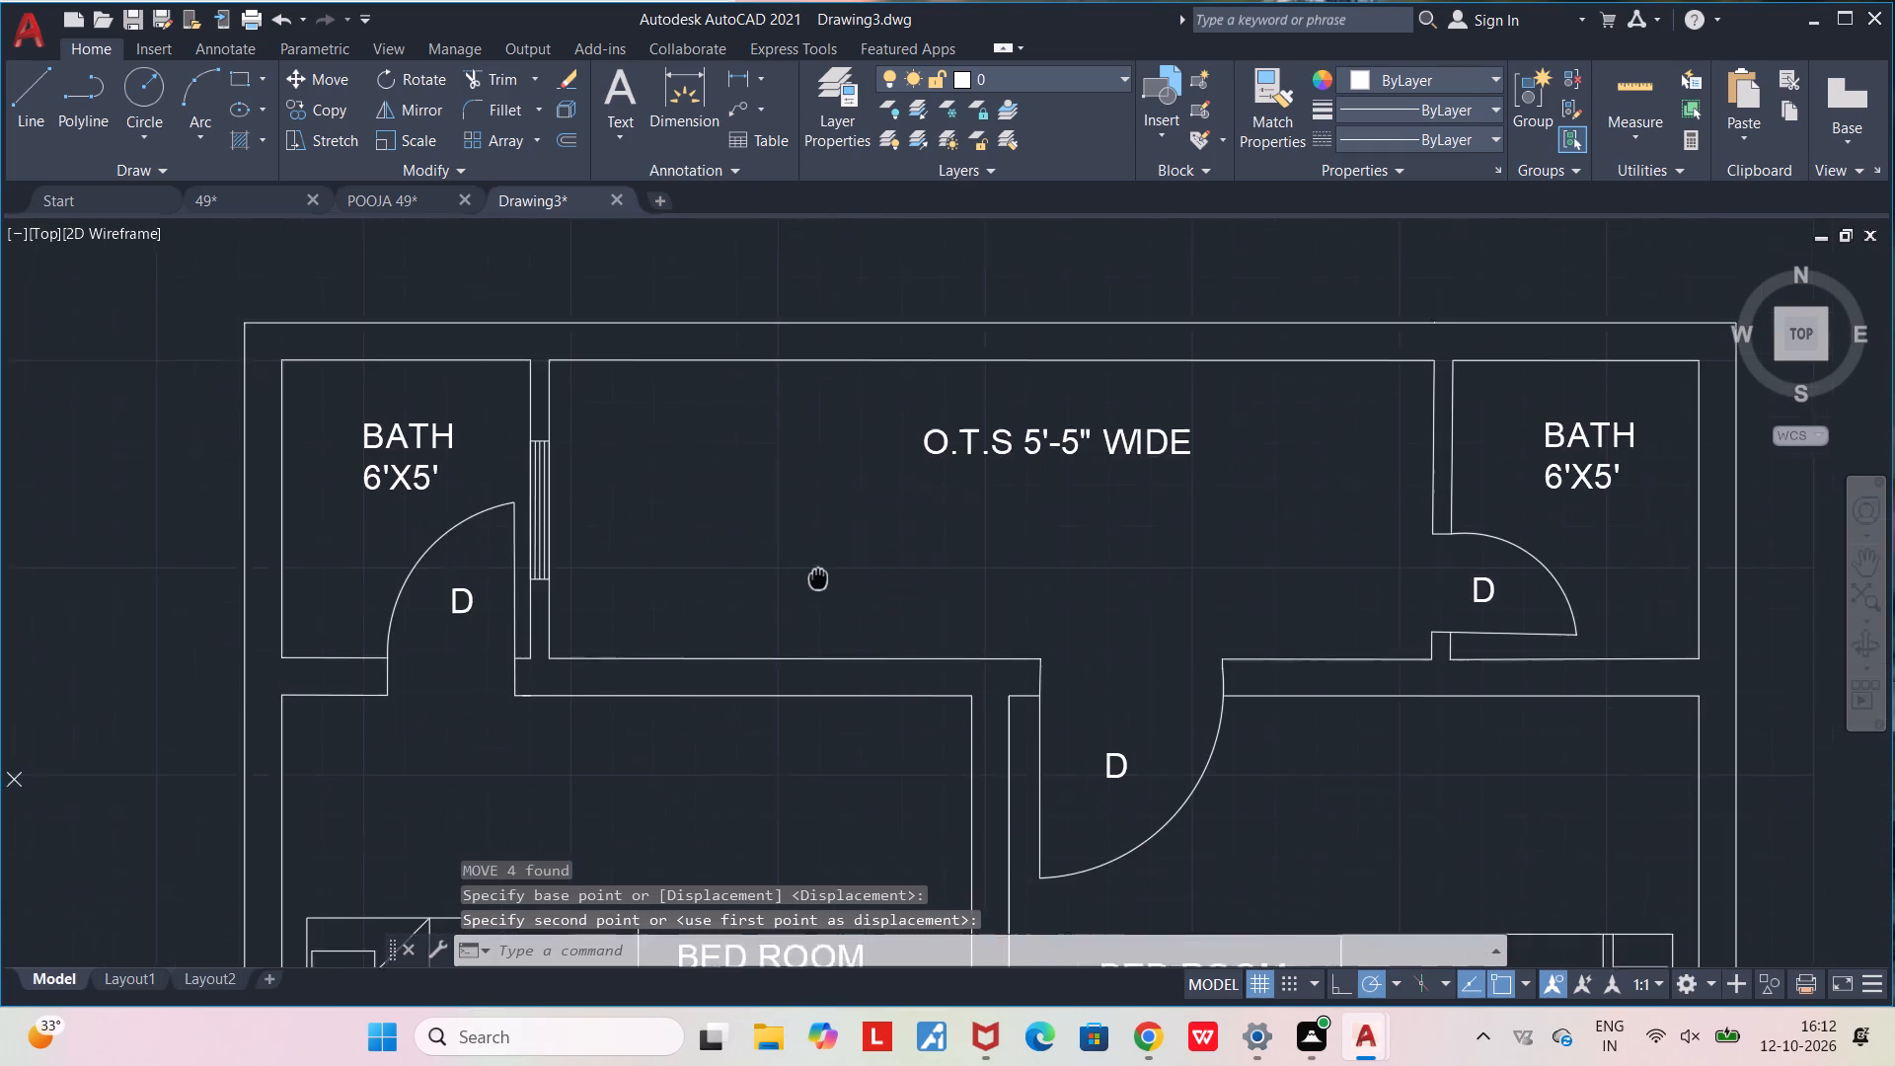
pyautogui.moveTo(817, 577); pyautogui.dragTo(815, 569, button='middle')
pyautogui.scroll(-1, 818, 570)
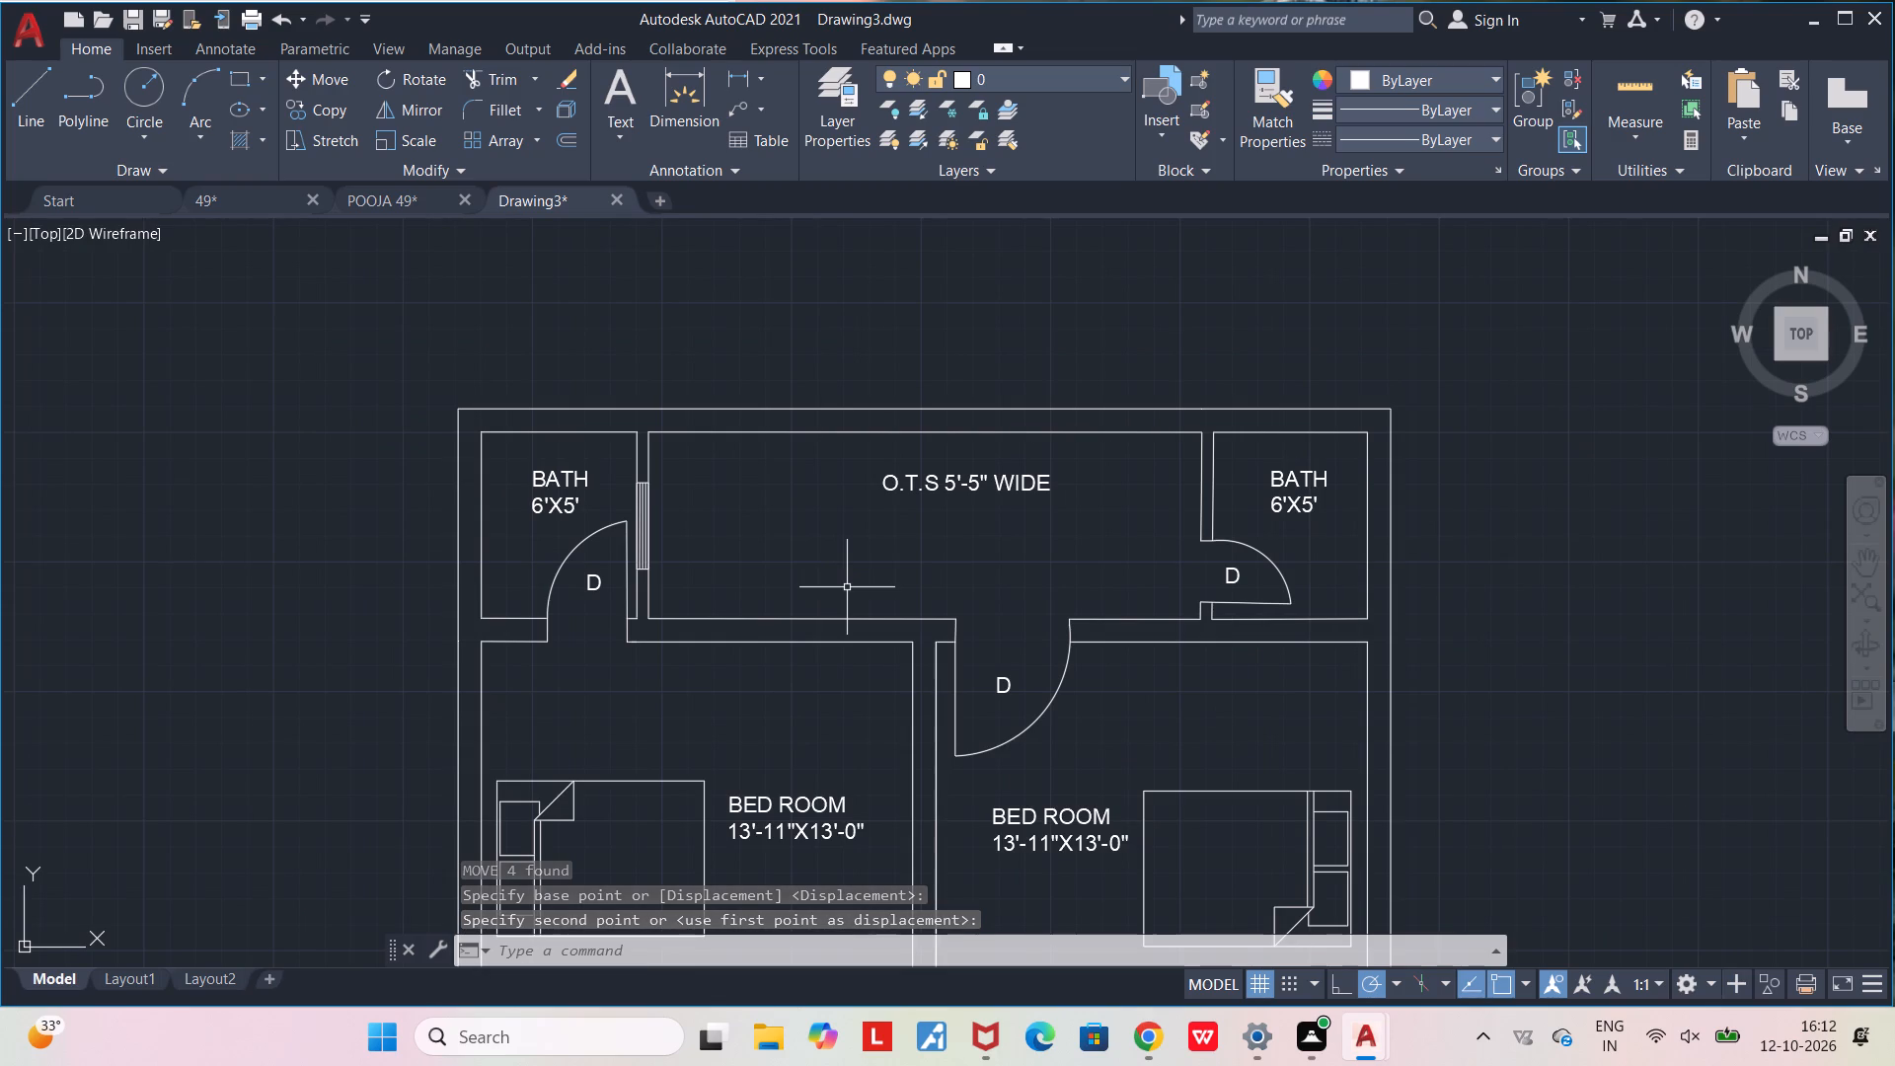
pyautogui.scroll(2, 791, 613)
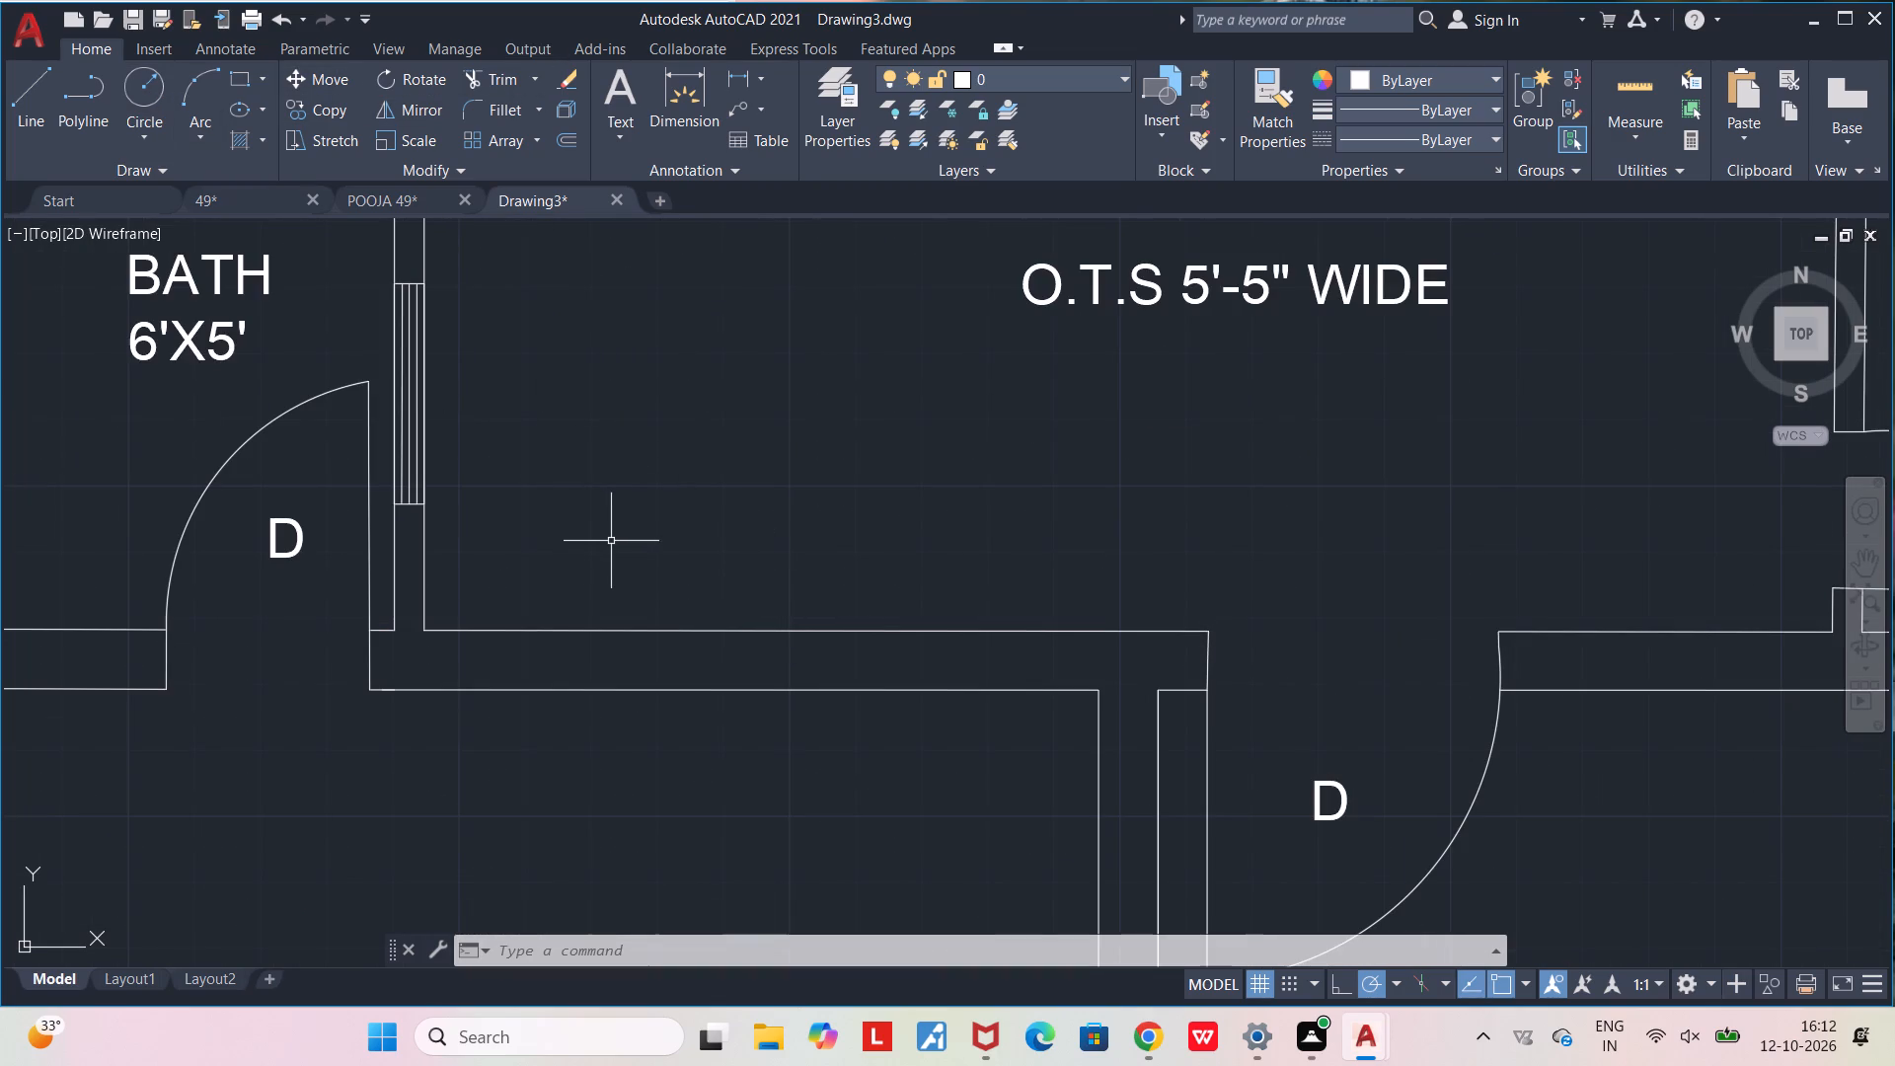
pyautogui.click(242, 75)
pyautogui.scroll(1, 652, 698)
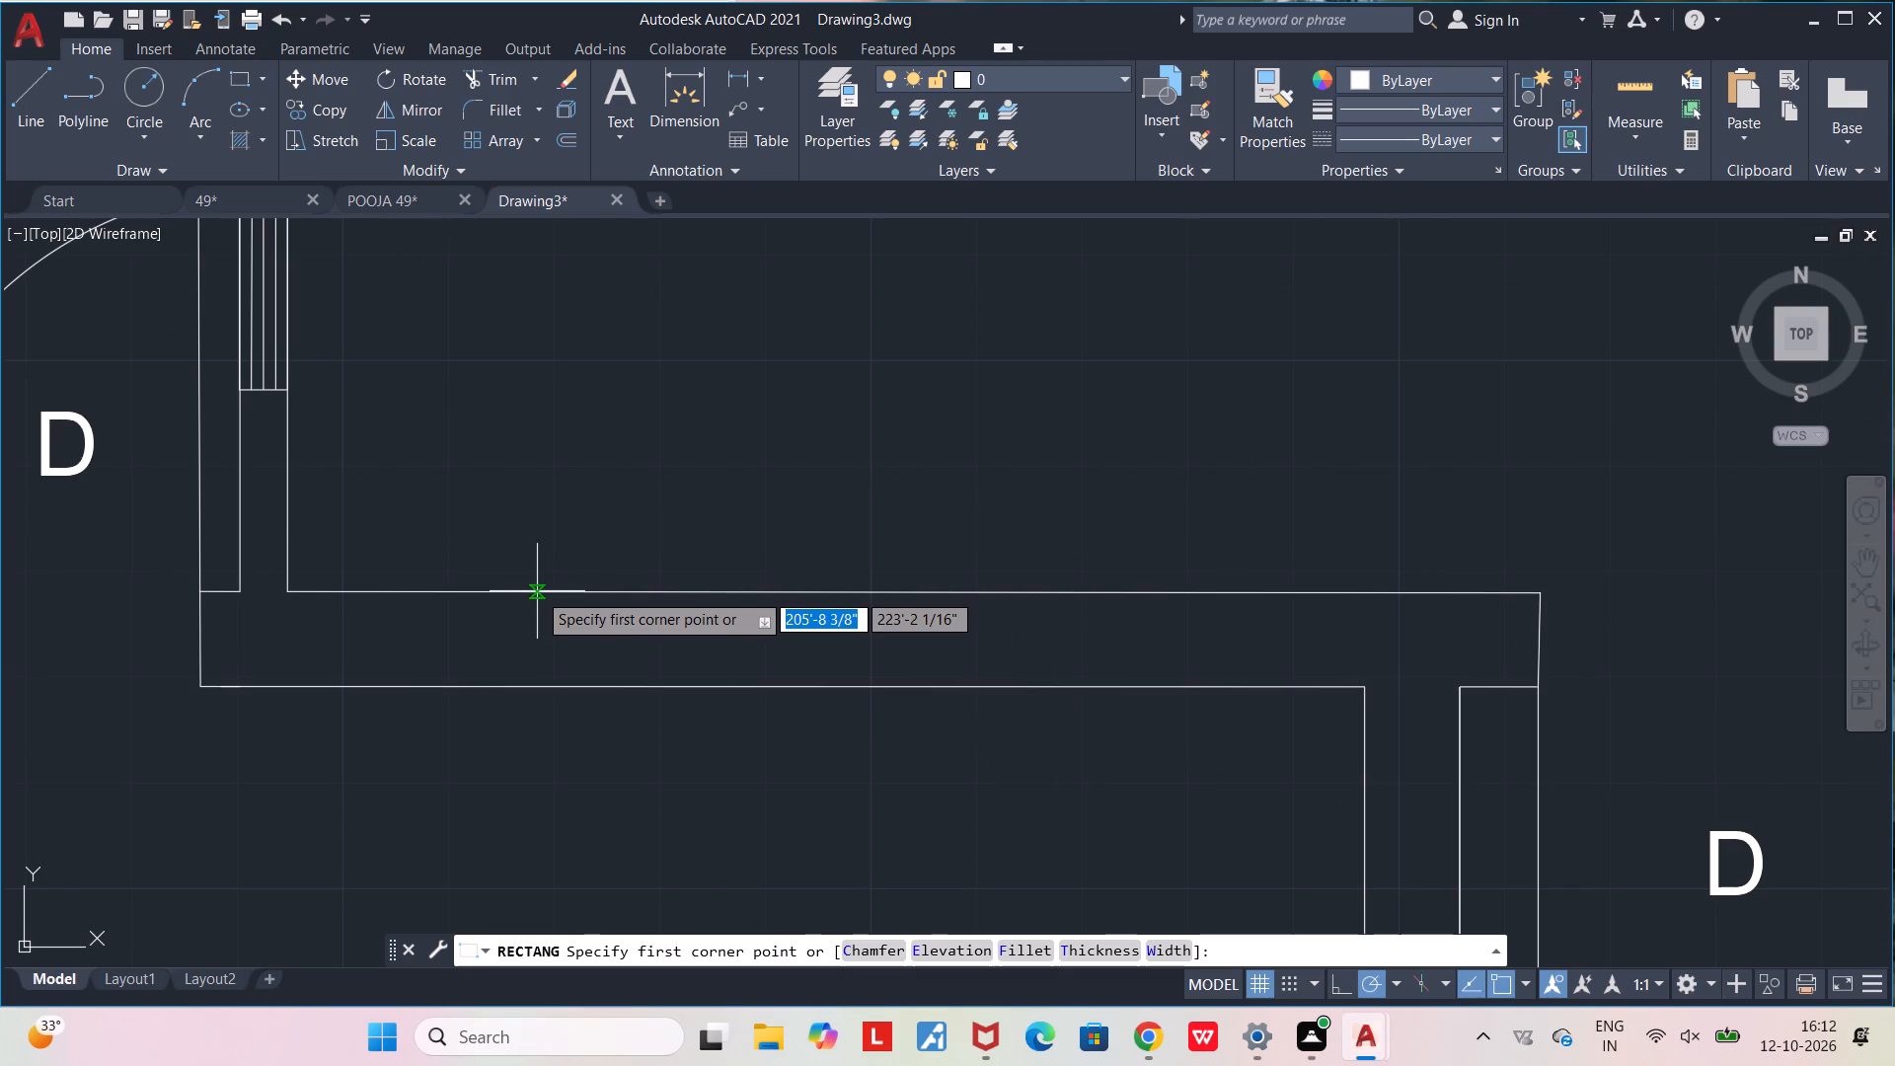
pyautogui.click(537, 591)
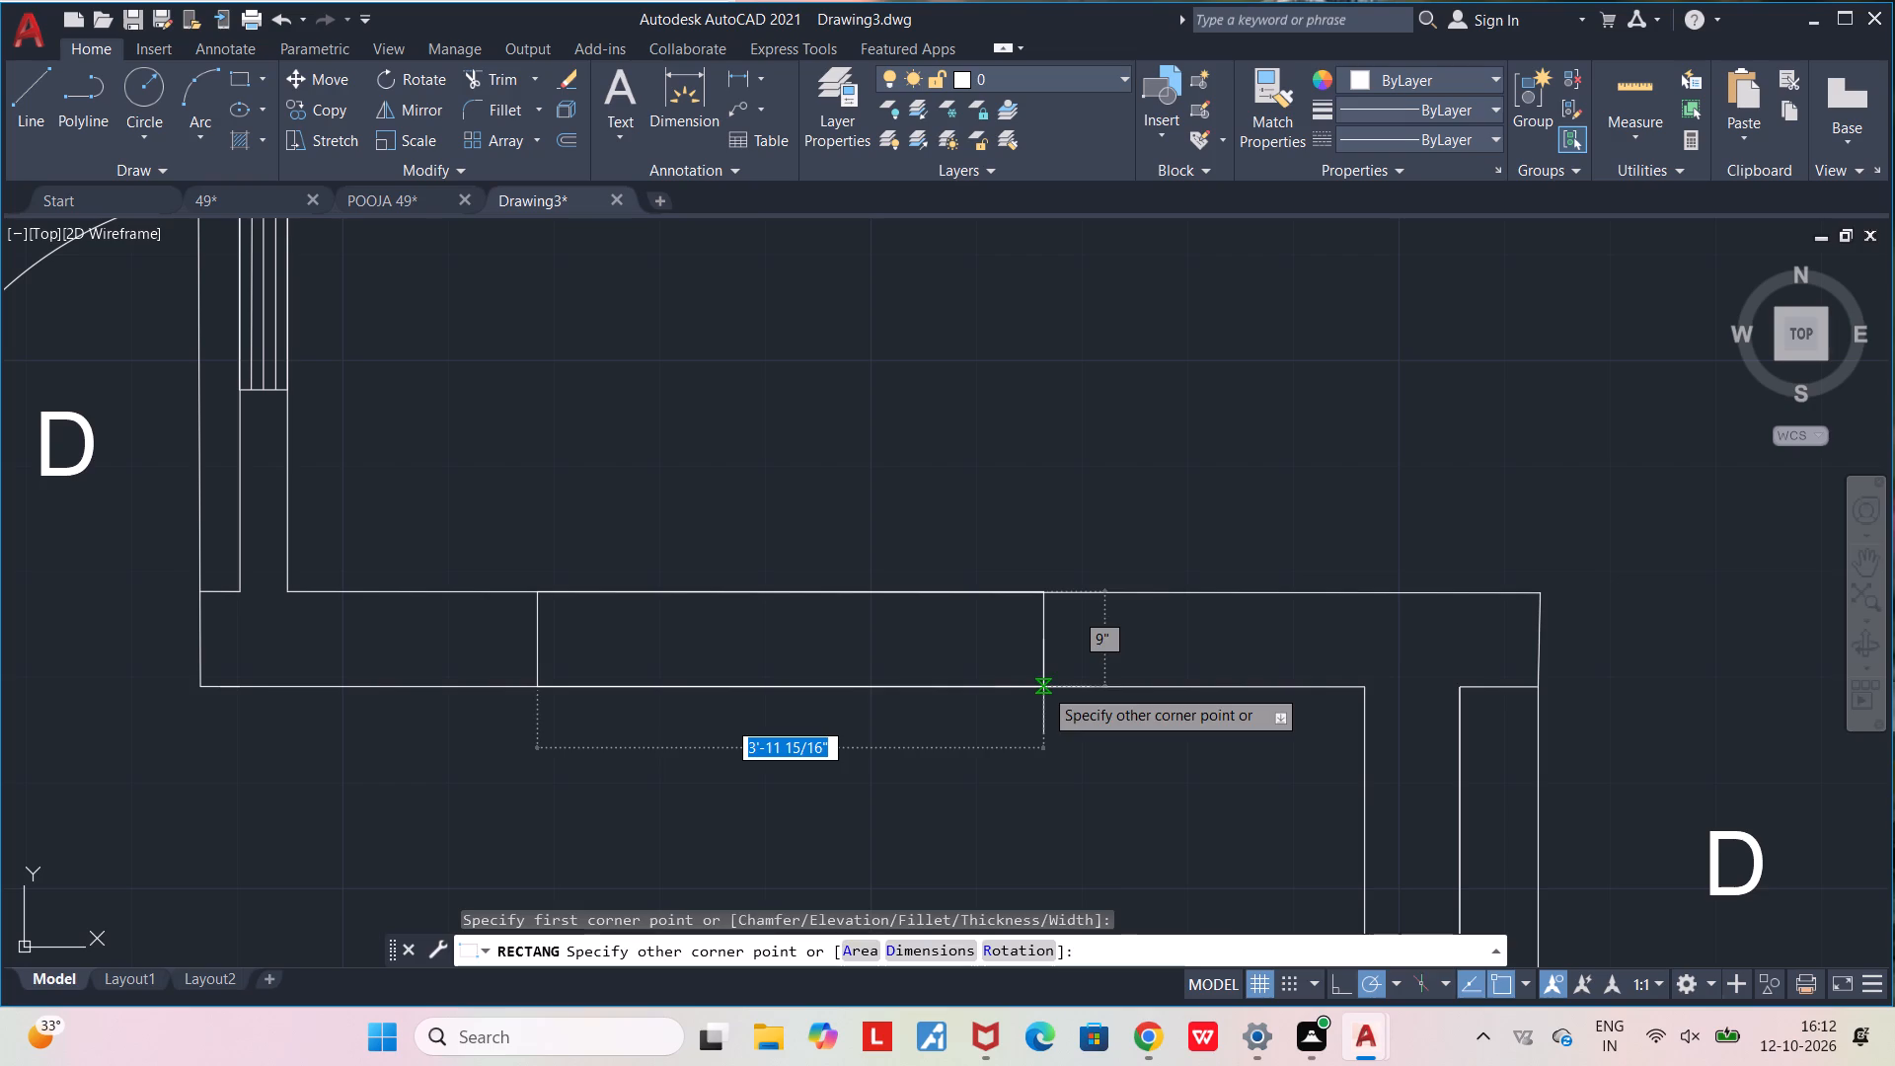
pyautogui.click(1043, 687)
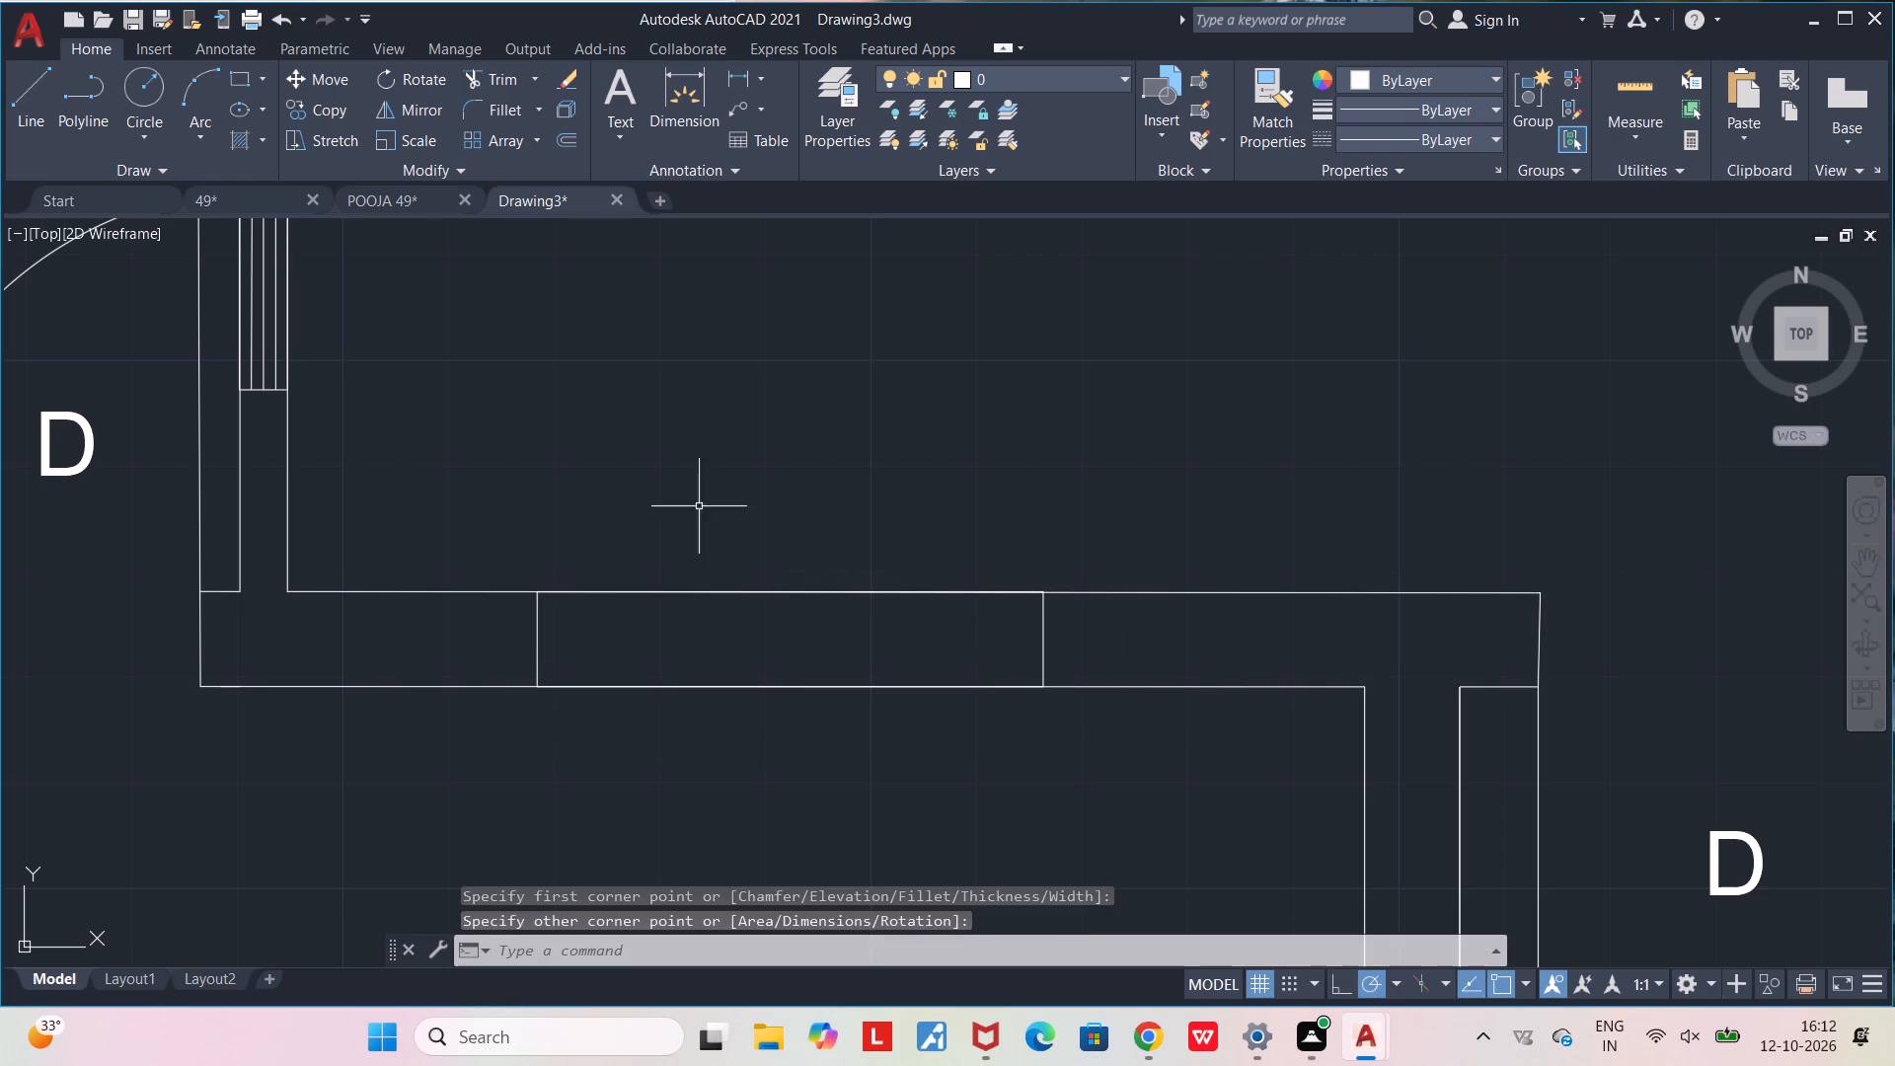
# Draw a lengthwise centre line through the new window rectangle, joining the midpoints of its short sides.
pyautogui.press('l')
pyautogui.press('Return')
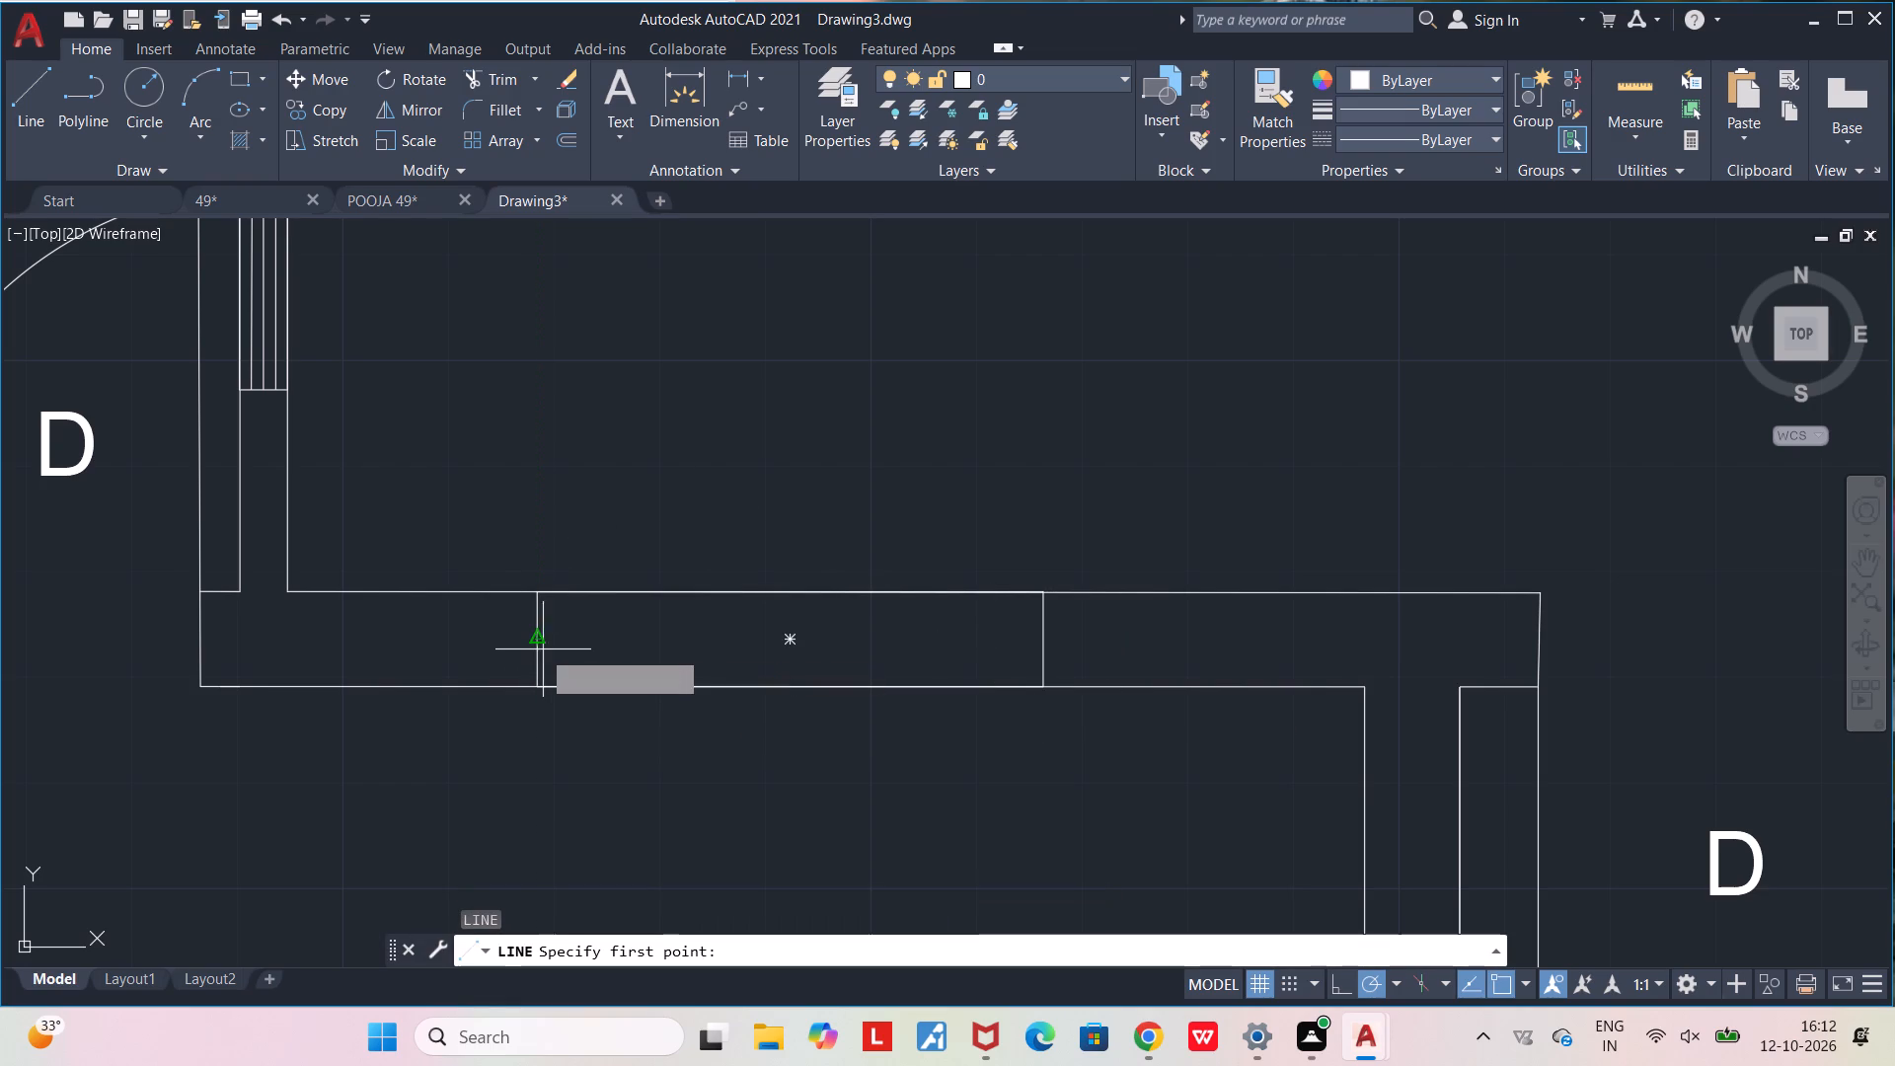
pyautogui.click(536, 645)
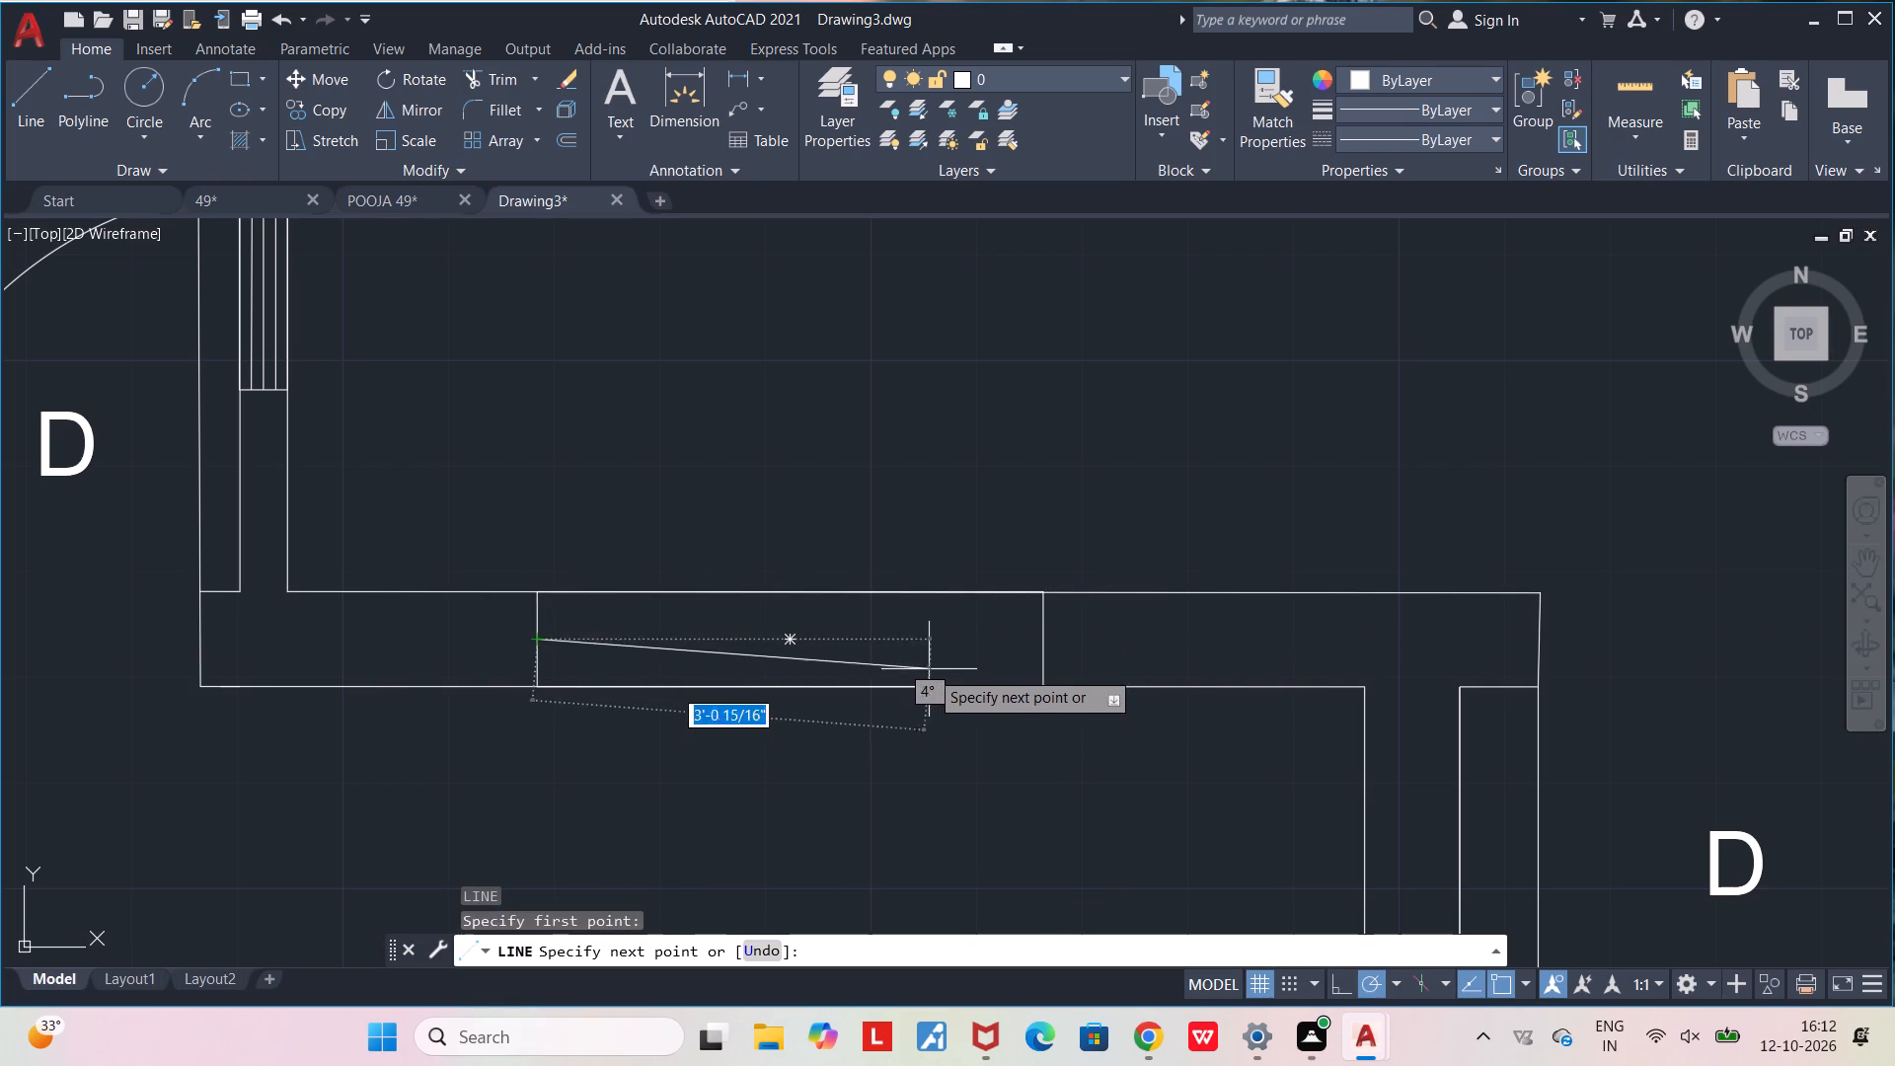
pyautogui.click(1048, 646)
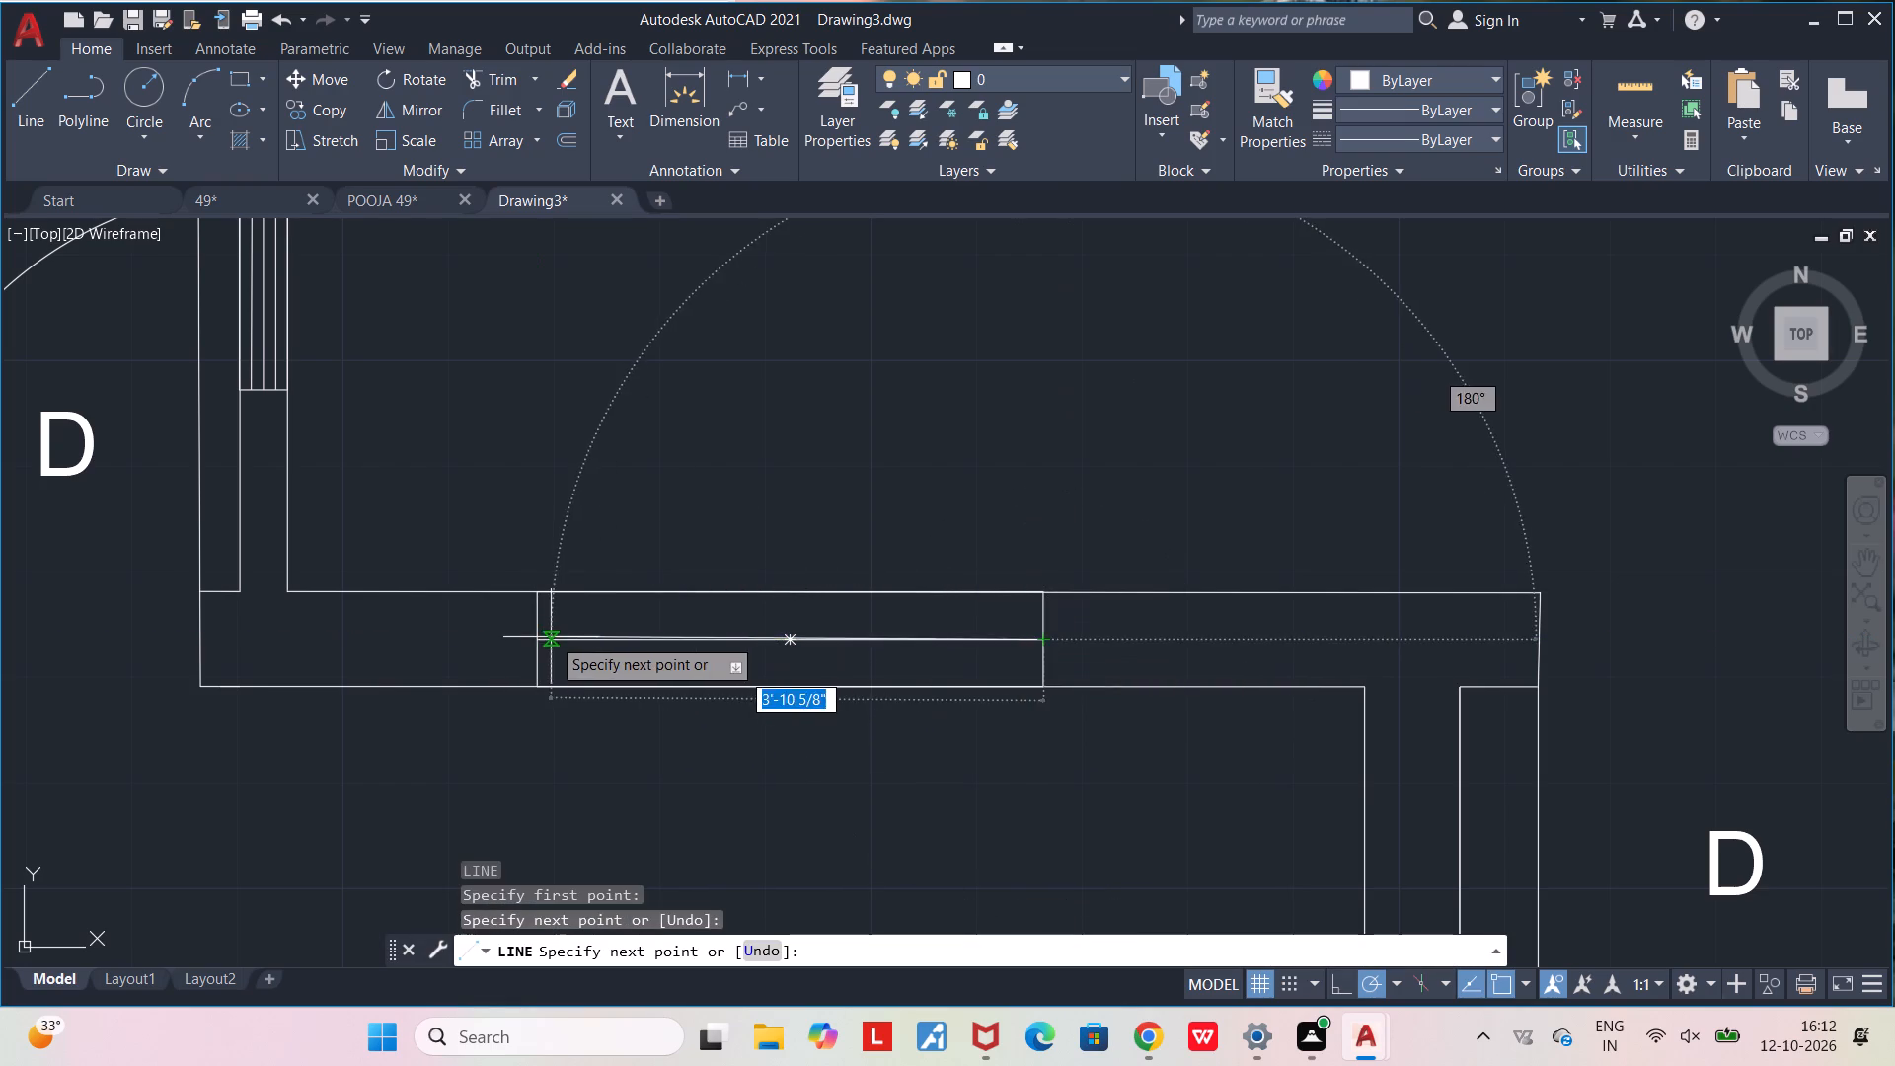
pyautogui.press('Escape')
# Draw two more lengthwise lines across the new window rectangle, one halfway above and one halfway below the centre line.
pyautogui.press('l')
pyautogui.press('Return')
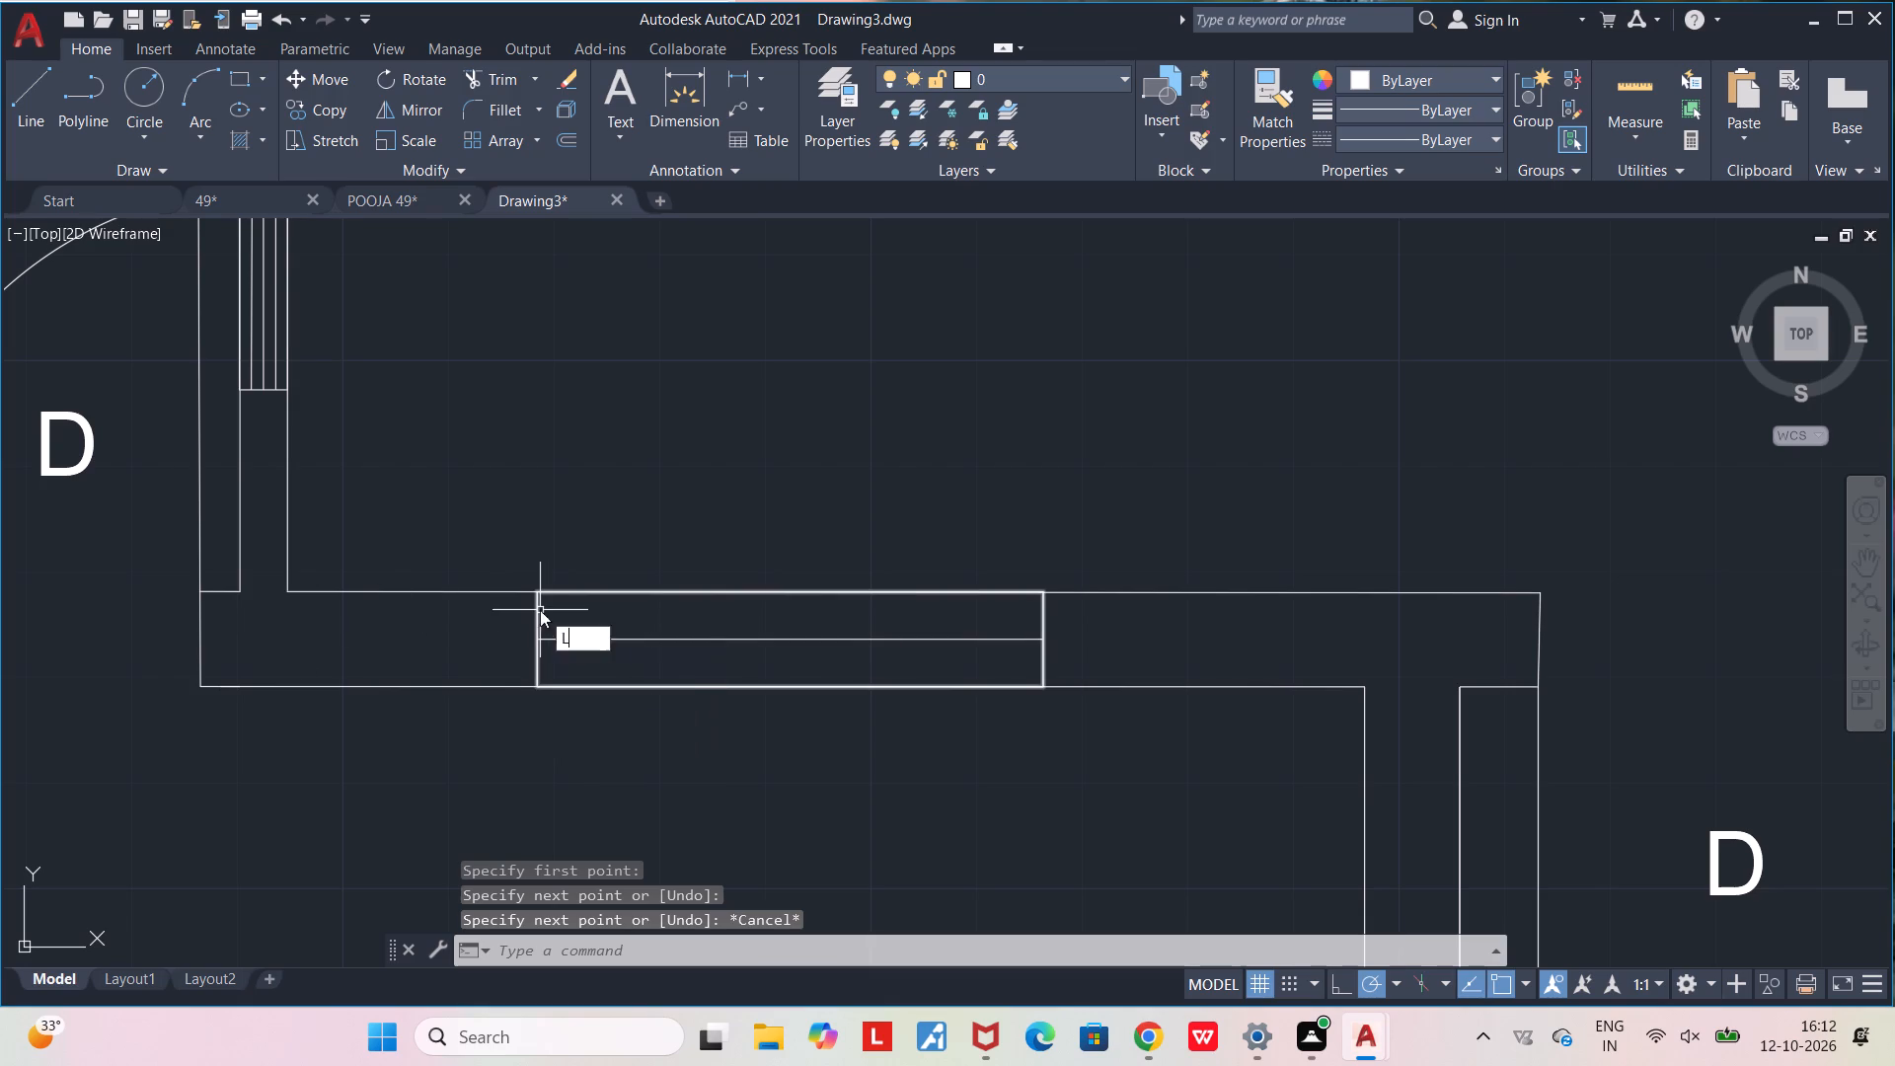
pyautogui.click(541, 614)
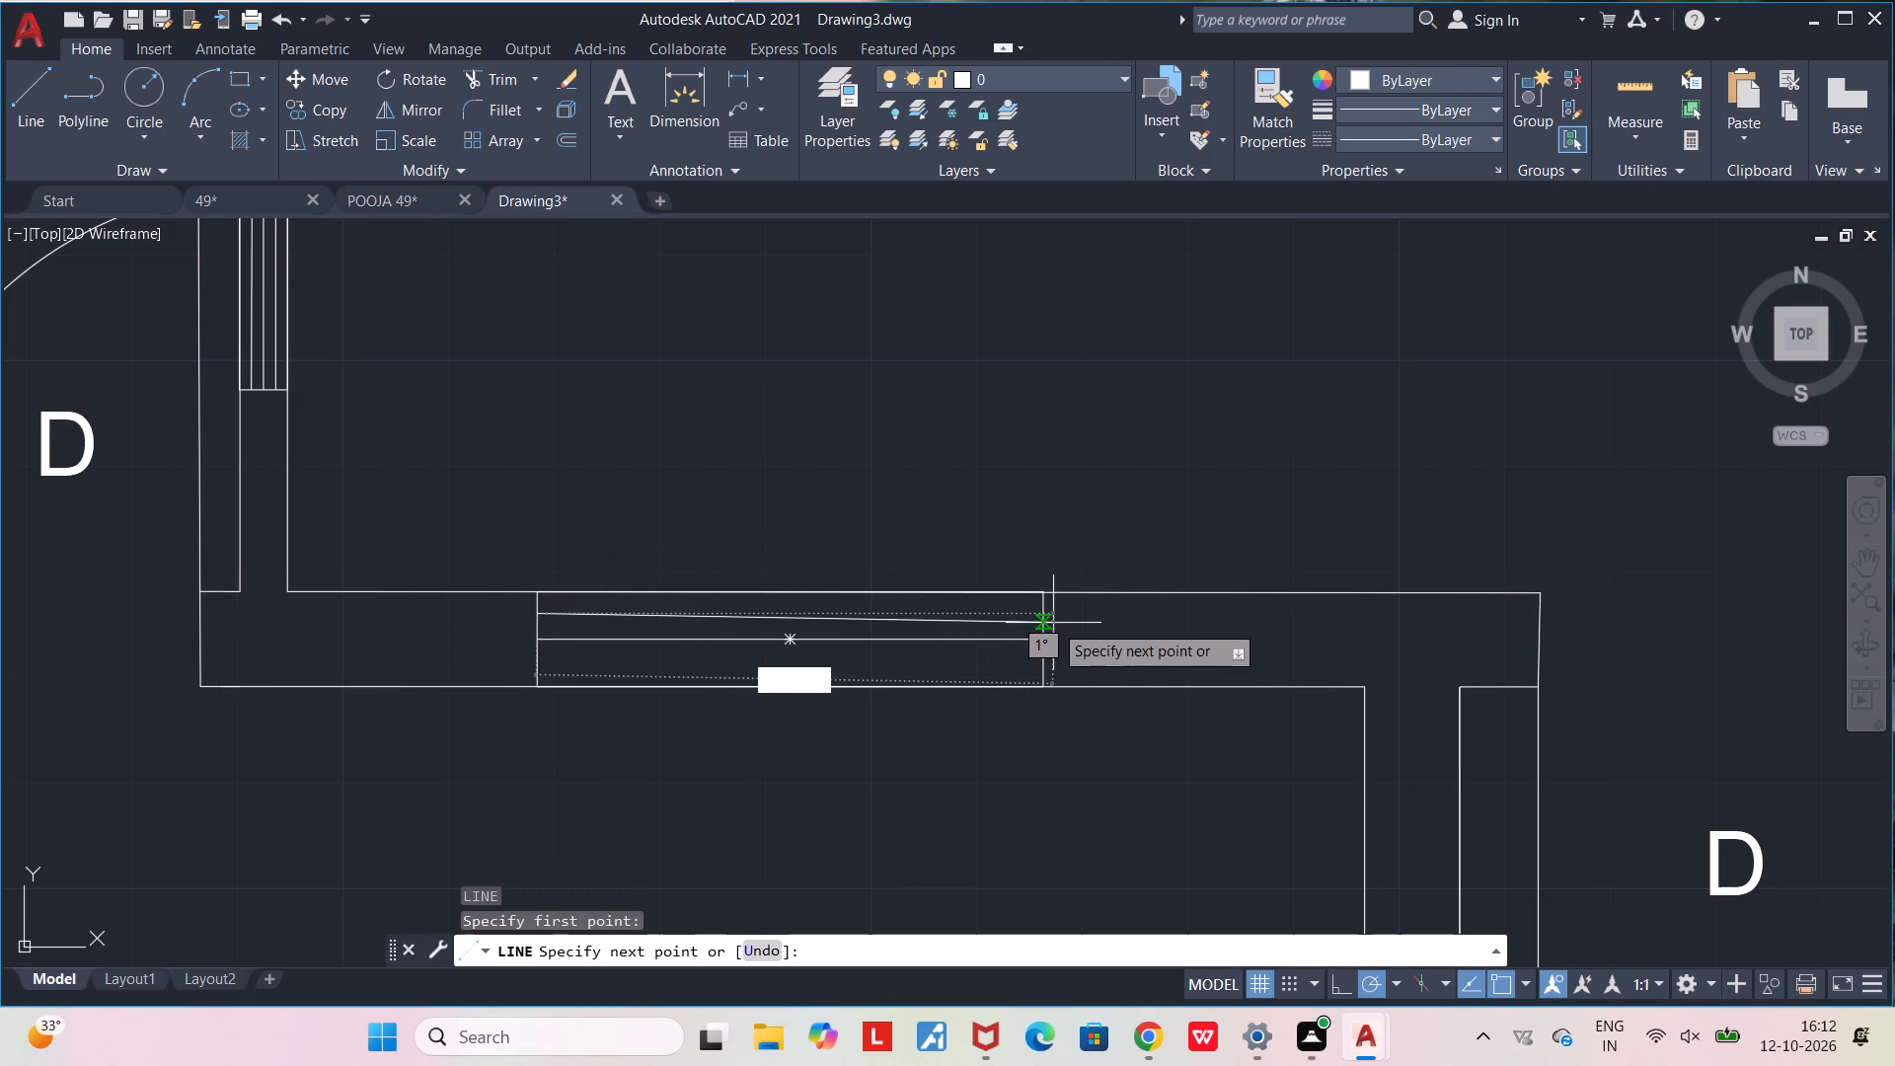
pyautogui.click(1049, 616)
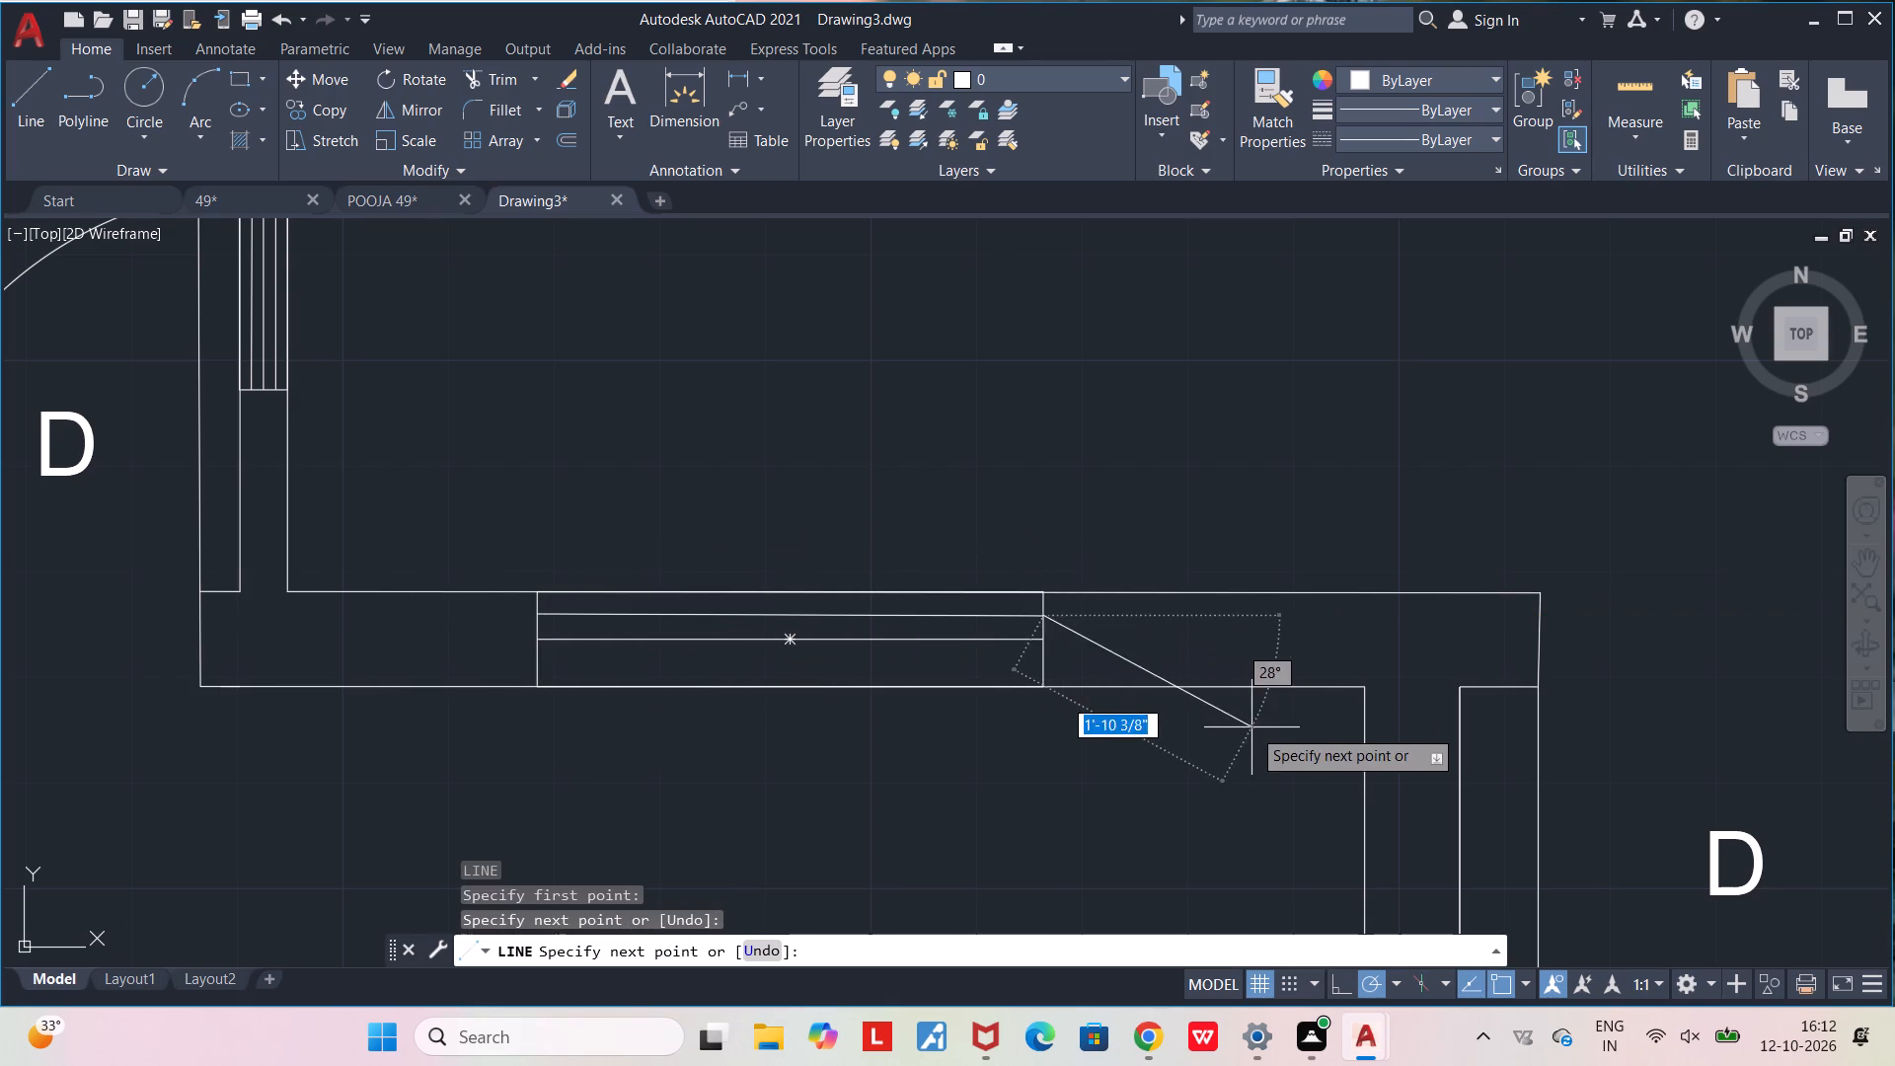
pyautogui.press('Escape')
pyautogui.press('l')
pyautogui.press('Return')
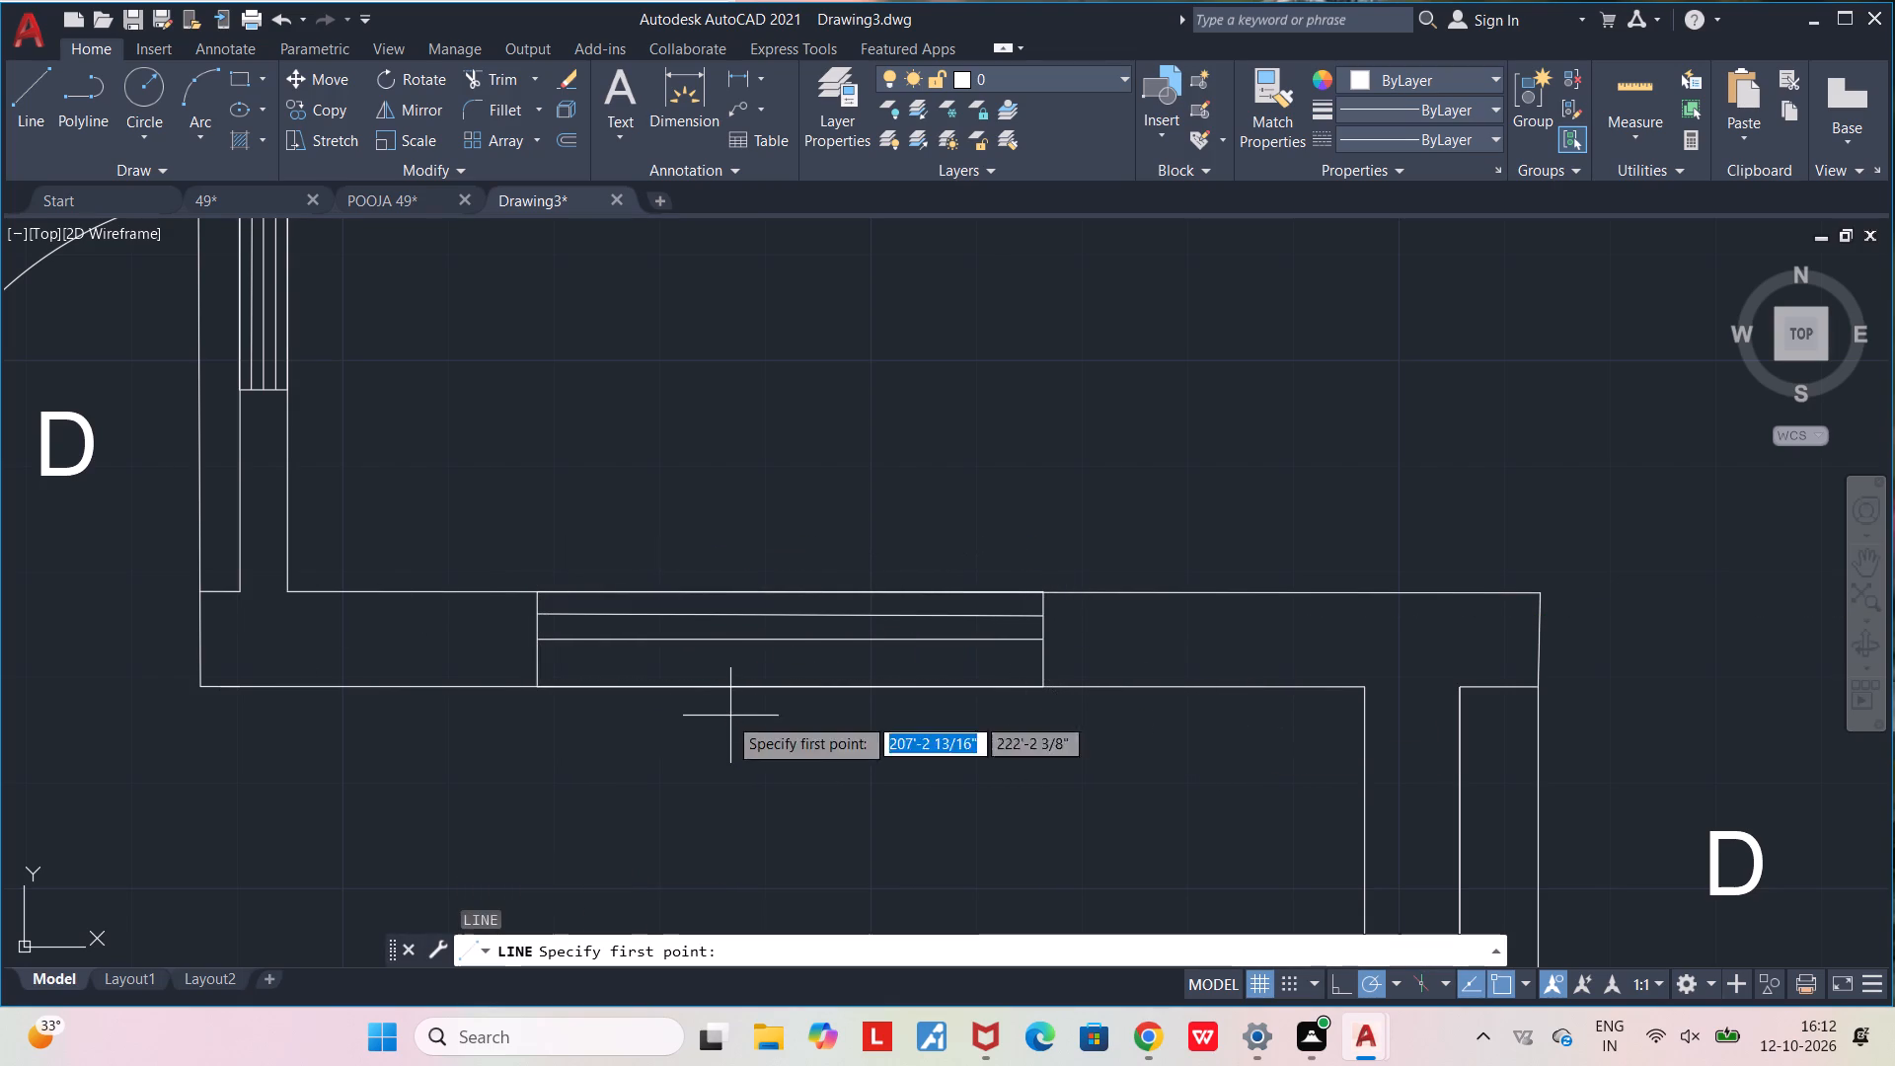
pyautogui.click(536, 660)
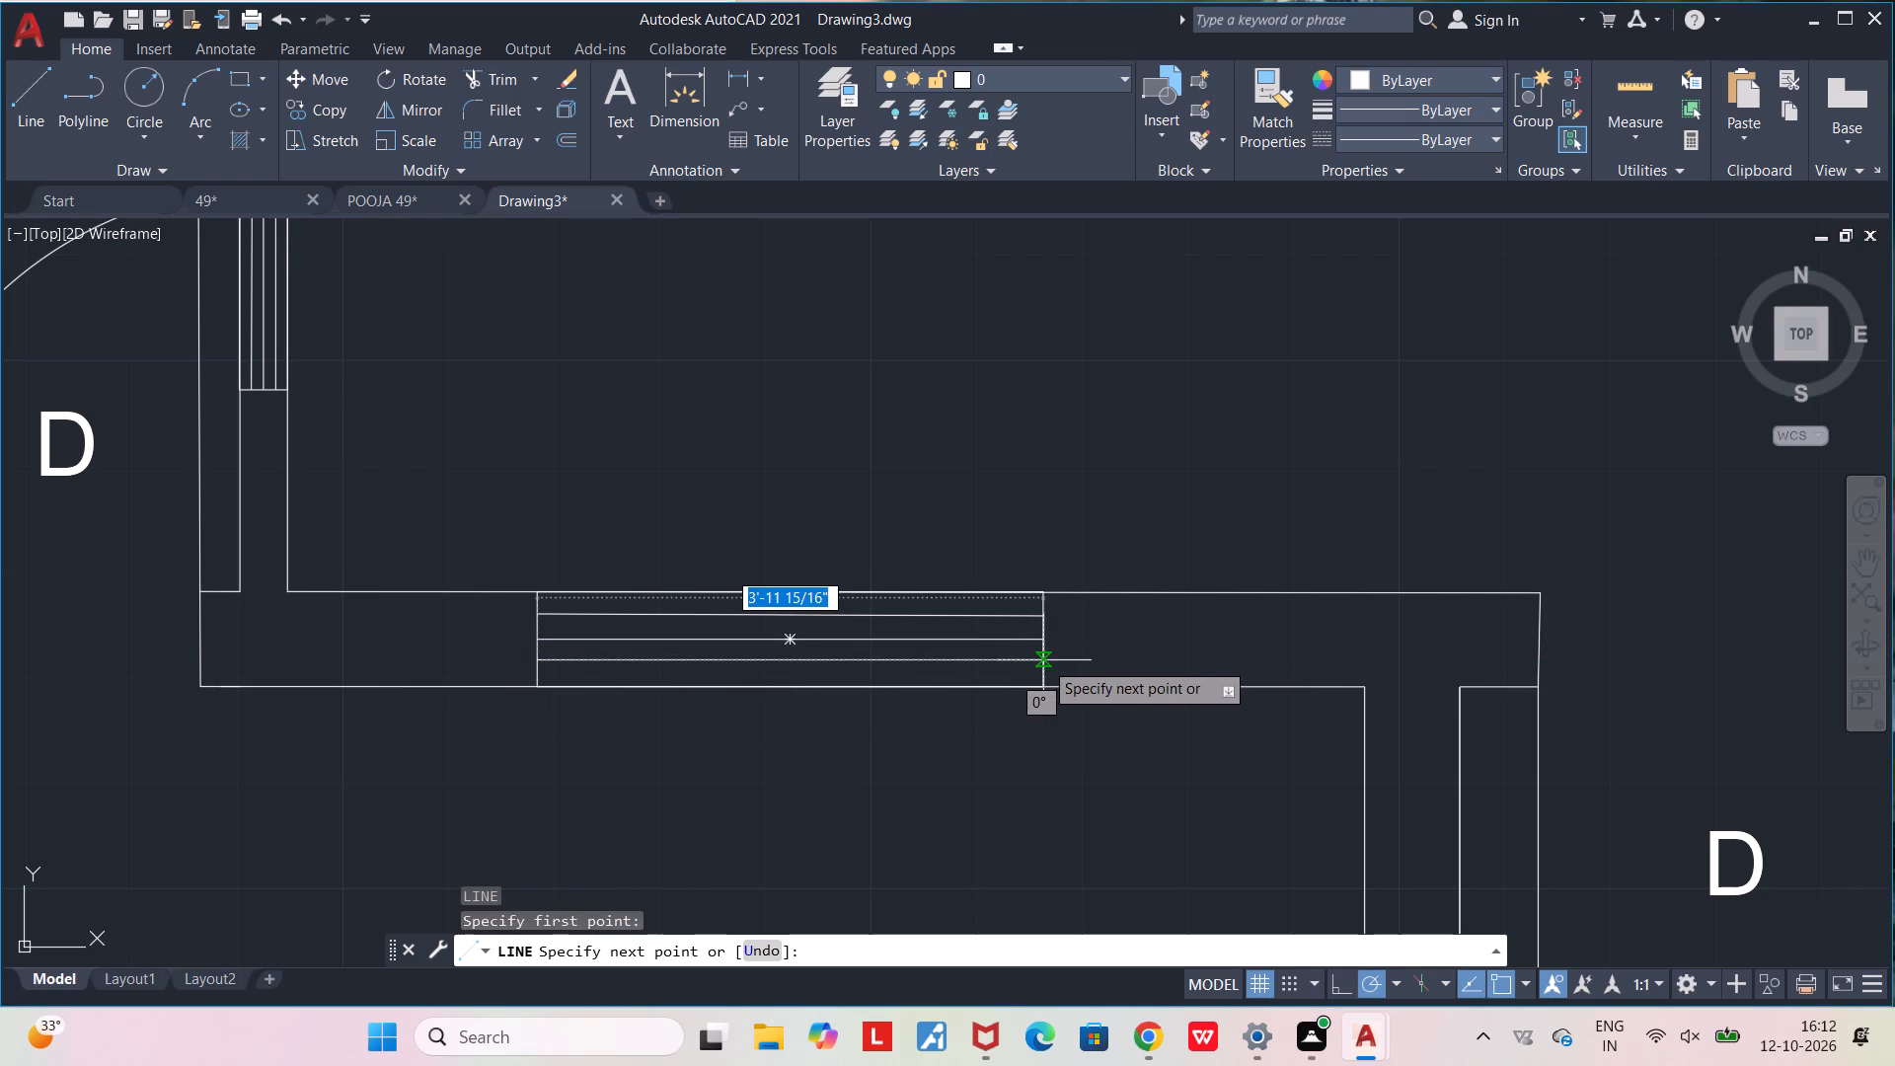
pyautogui.click(1043, 660)
pyautogui.press('Escape')
# Review the whole floor plan for window placement, from the baths and bedrooms down to the porch and drawing room.
pyautogui.scroll(-2, 1217, 660)
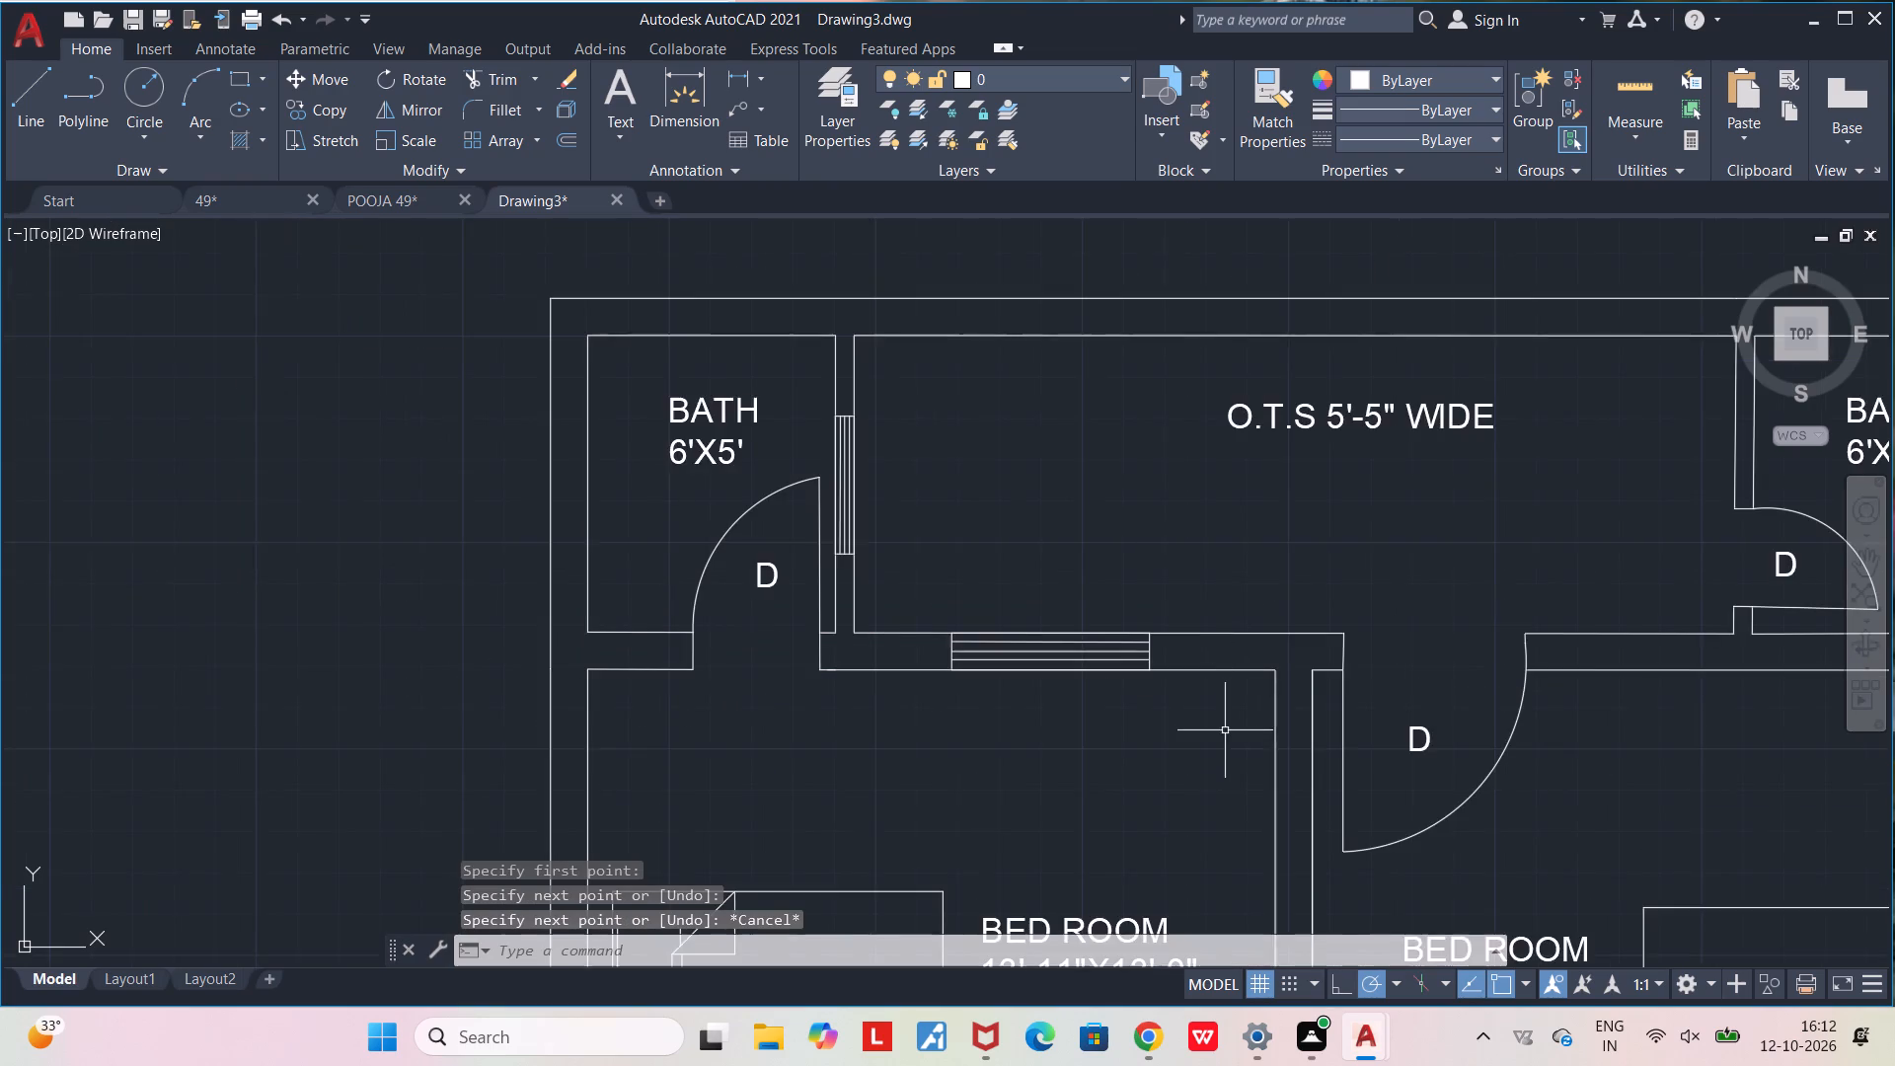
pyautogui.moveTo(1195, 730); pyautogui.dragTo(816, 673, button='middle')
pyautogui.scroll(-2, 813, 672)
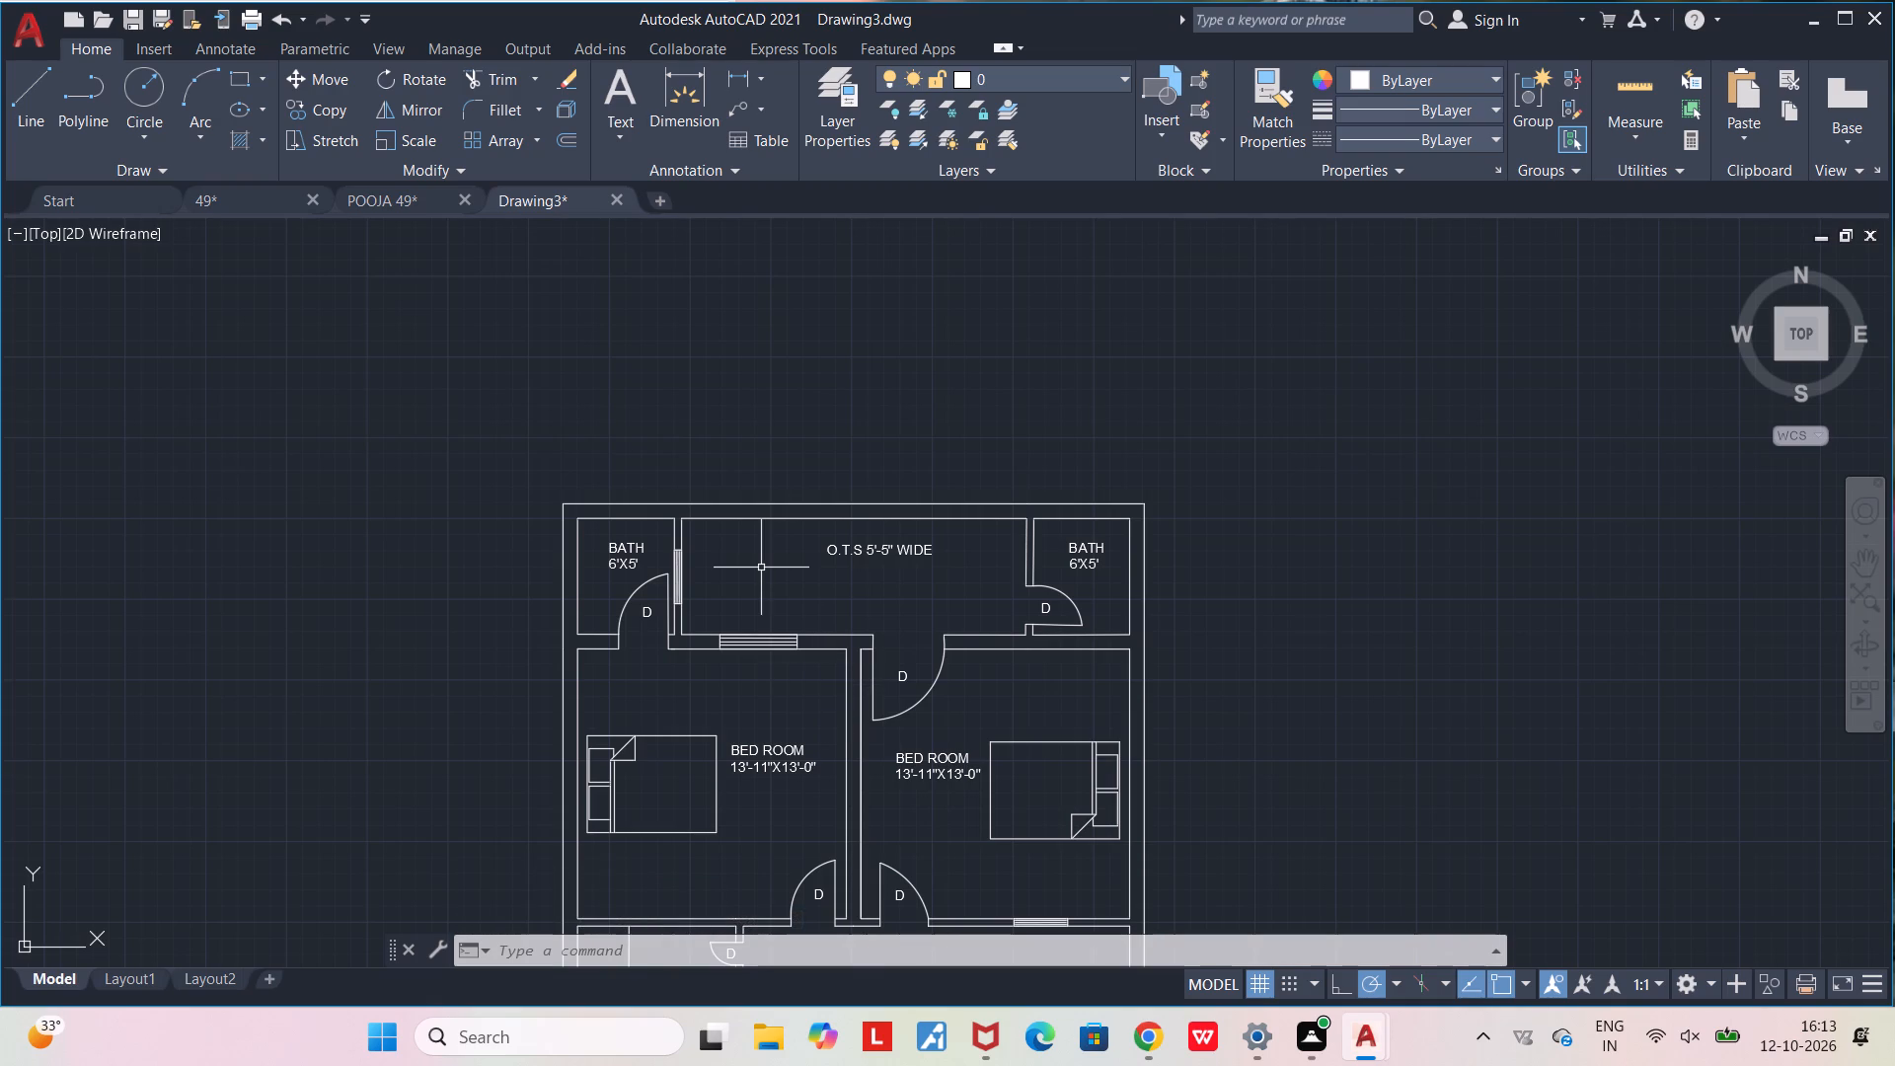
pyautogui.scroll(-3, 1016, 594)
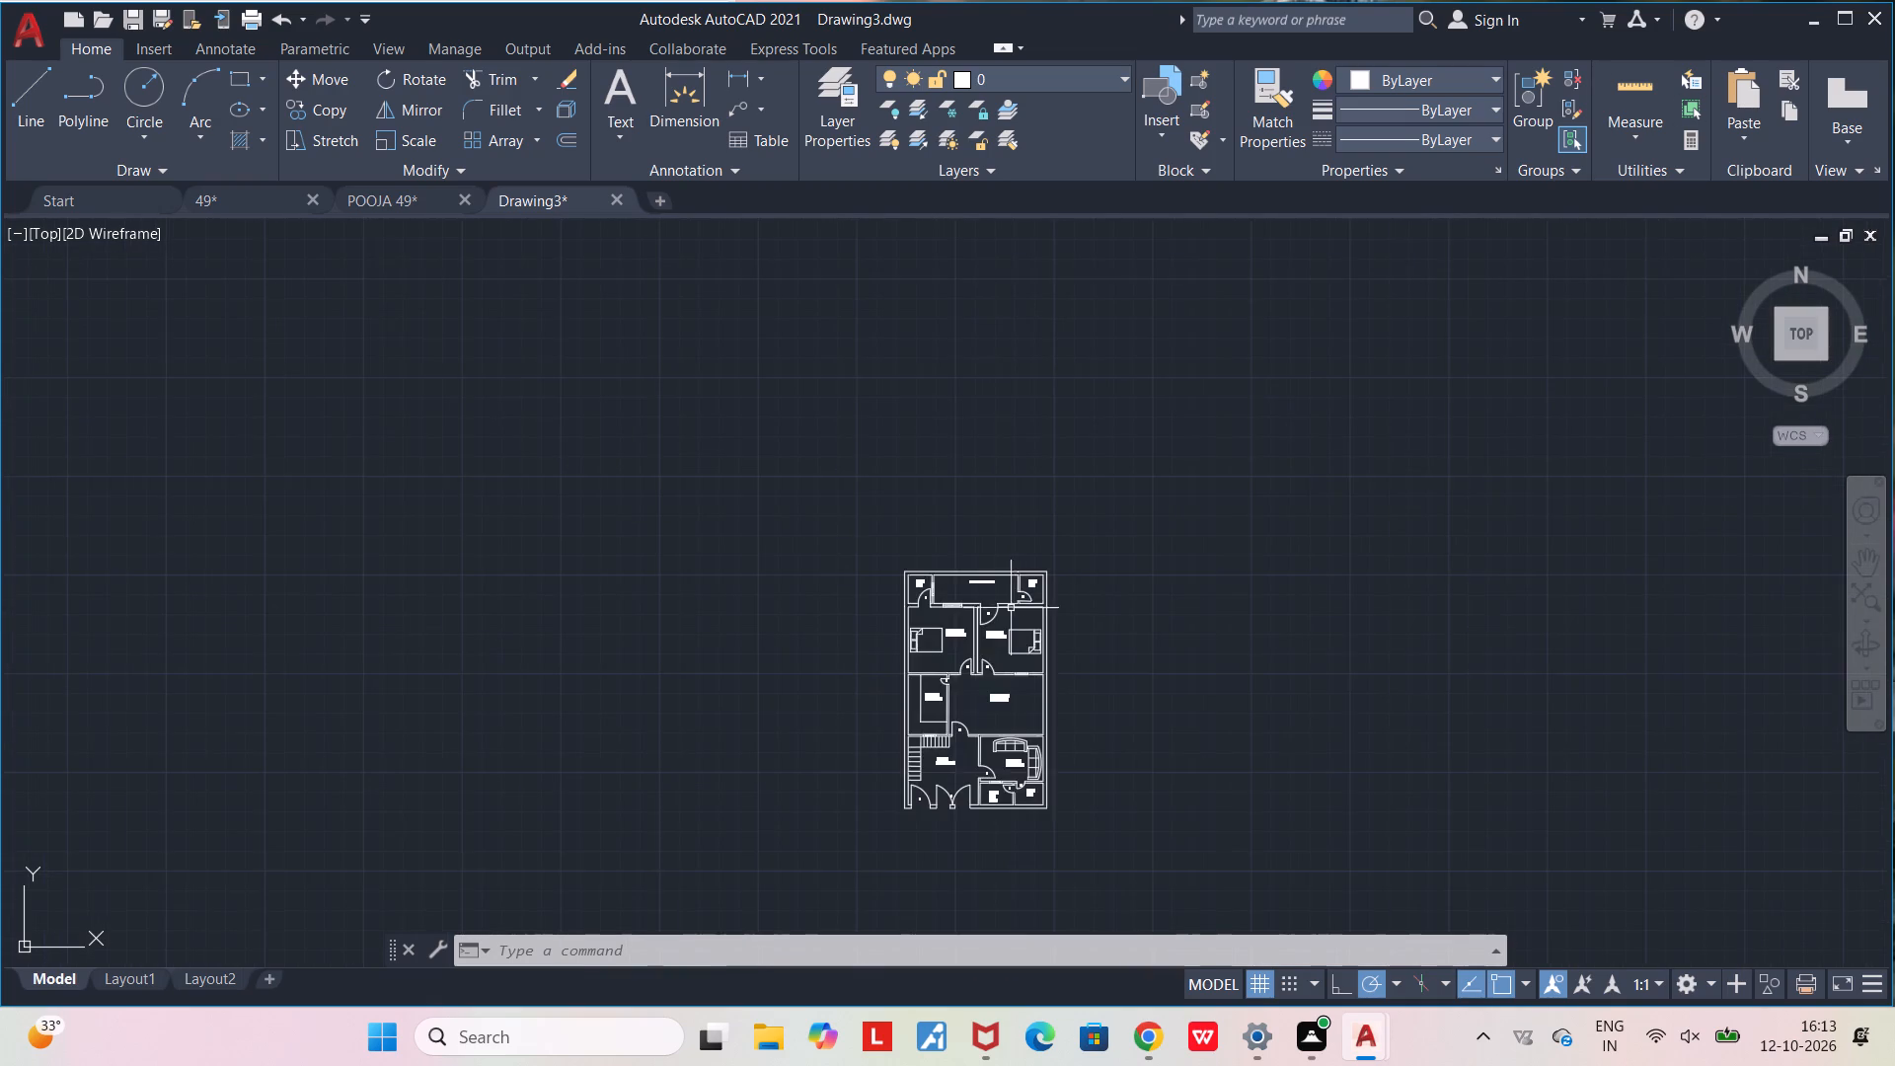
pyautogui.moveTo(982, 672); pyautogui.dragTo(916, 505, button='middle')
pyautogui.scroll(2, 914, 521)
pyautogui.scroll(1, 974, 744)
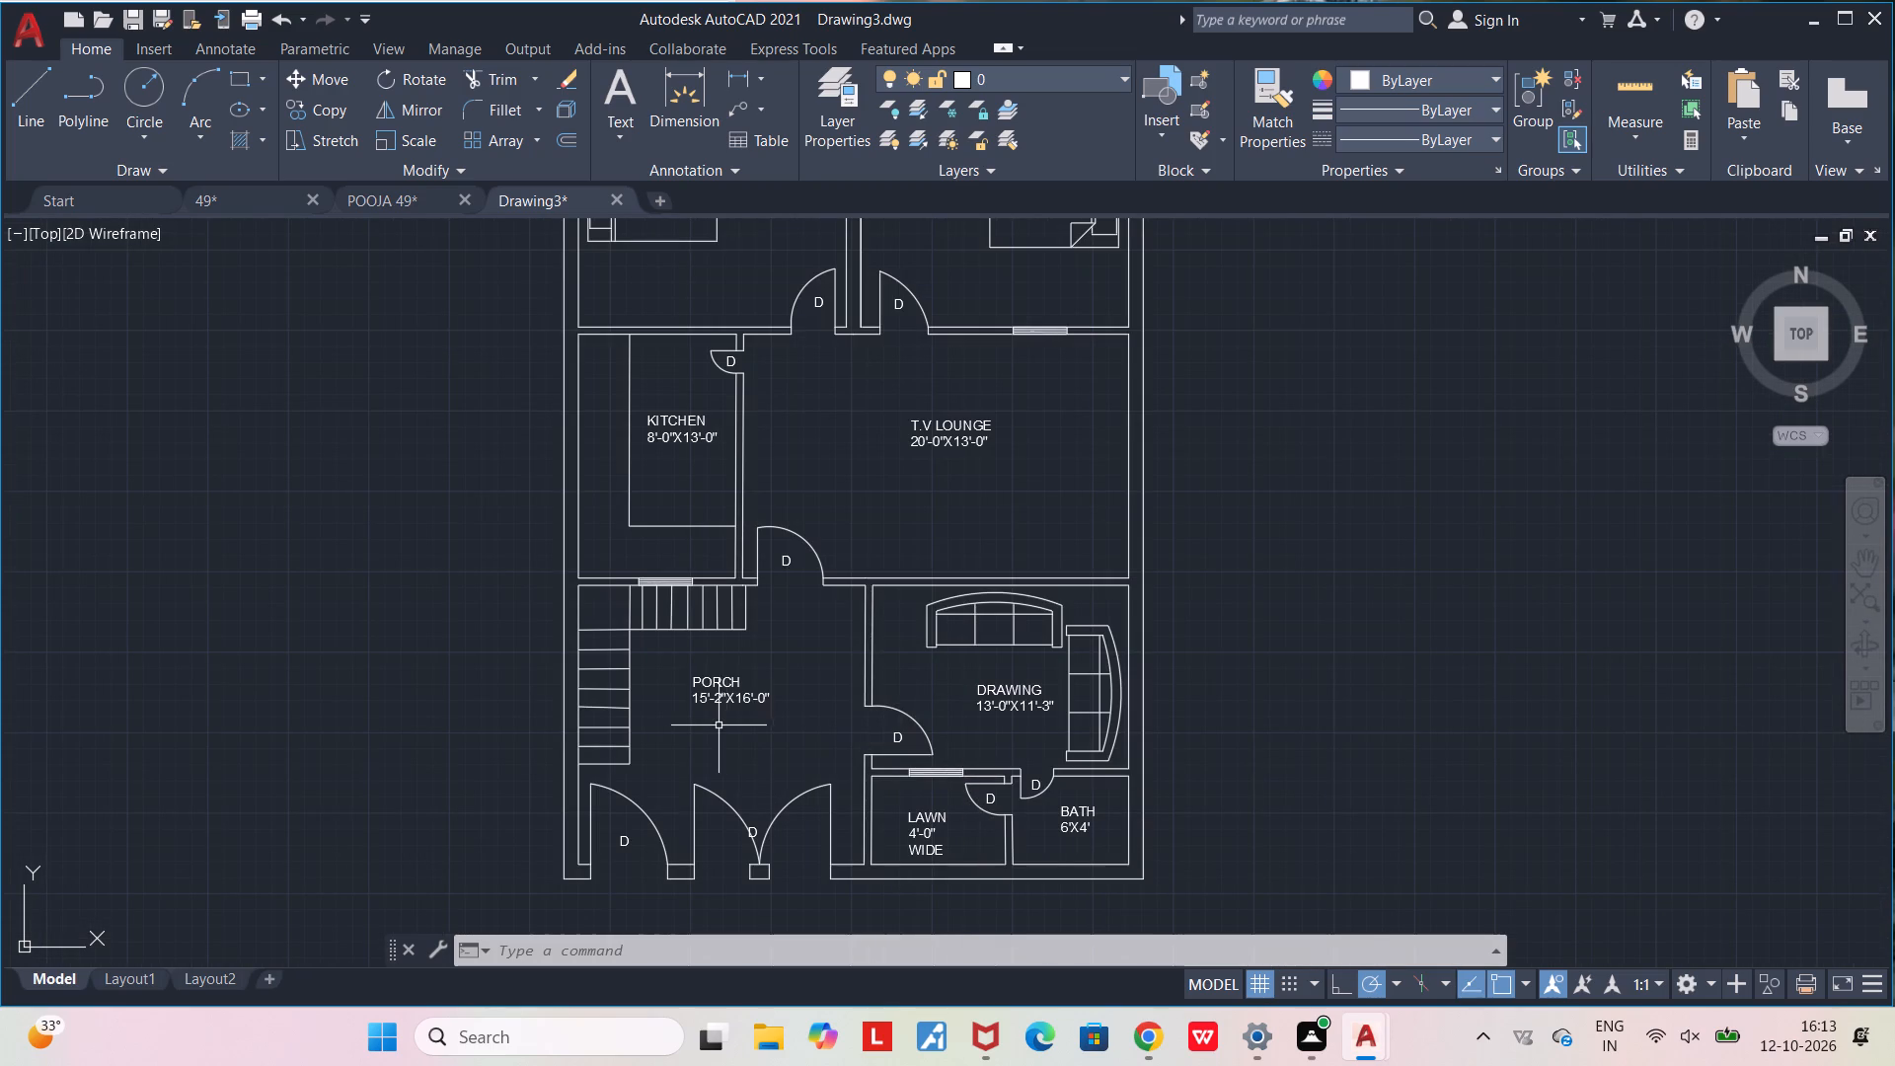
pyautogui.scroll(1, 717, 725)
pyautogui.moveTo(650, 791); pyautogui.dragTo(845, 772, button='middle')
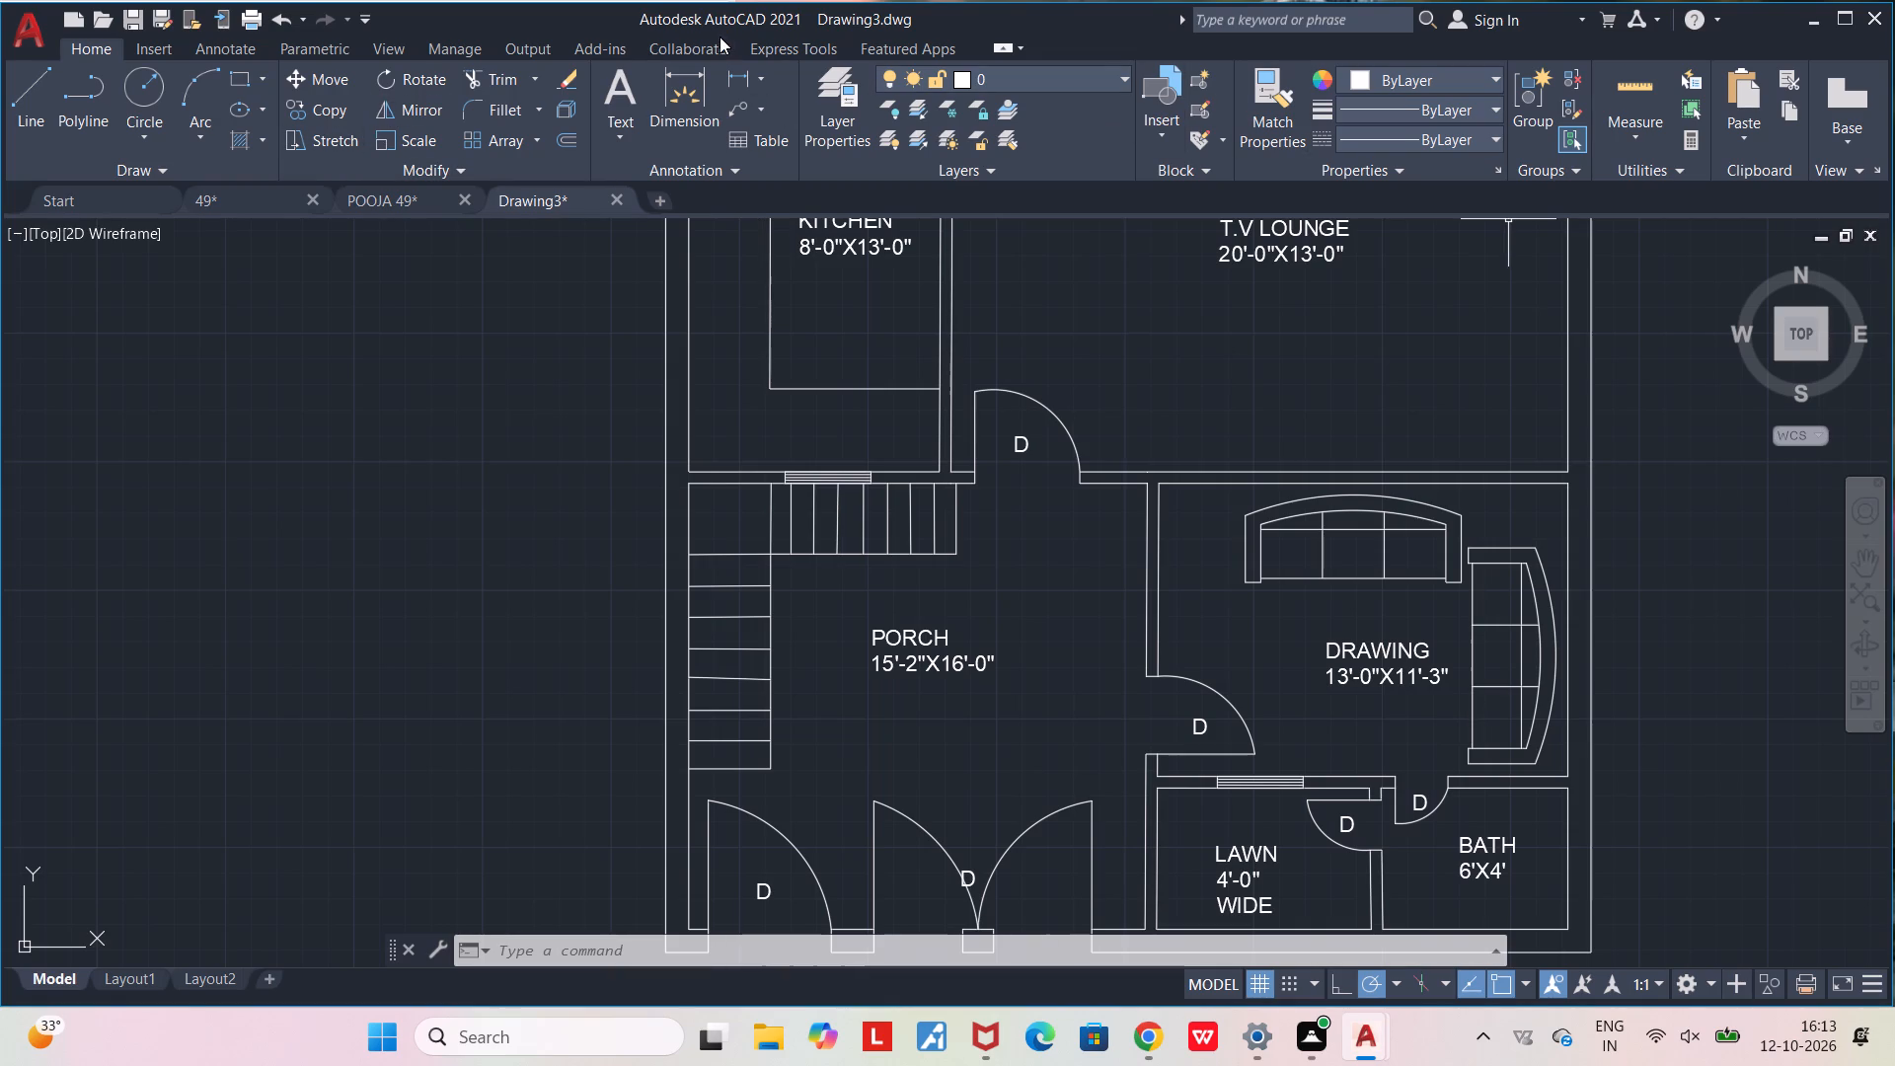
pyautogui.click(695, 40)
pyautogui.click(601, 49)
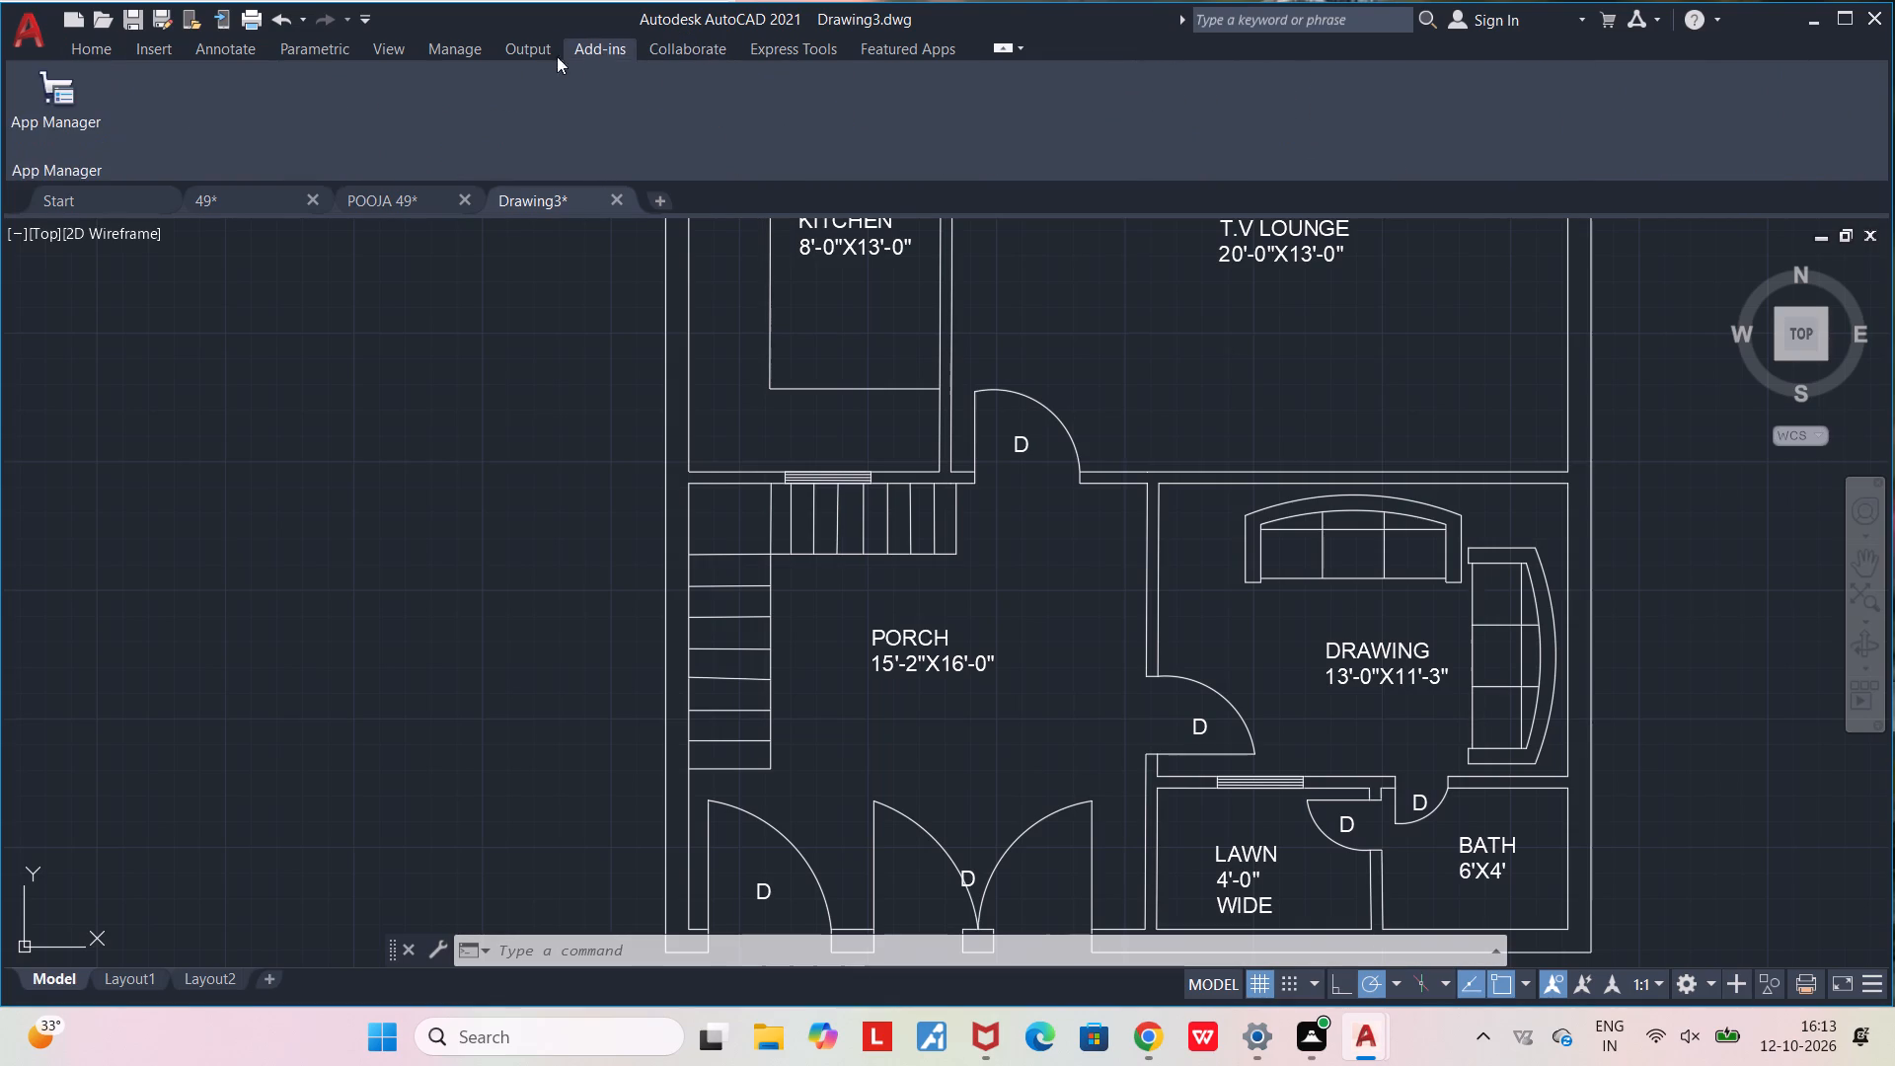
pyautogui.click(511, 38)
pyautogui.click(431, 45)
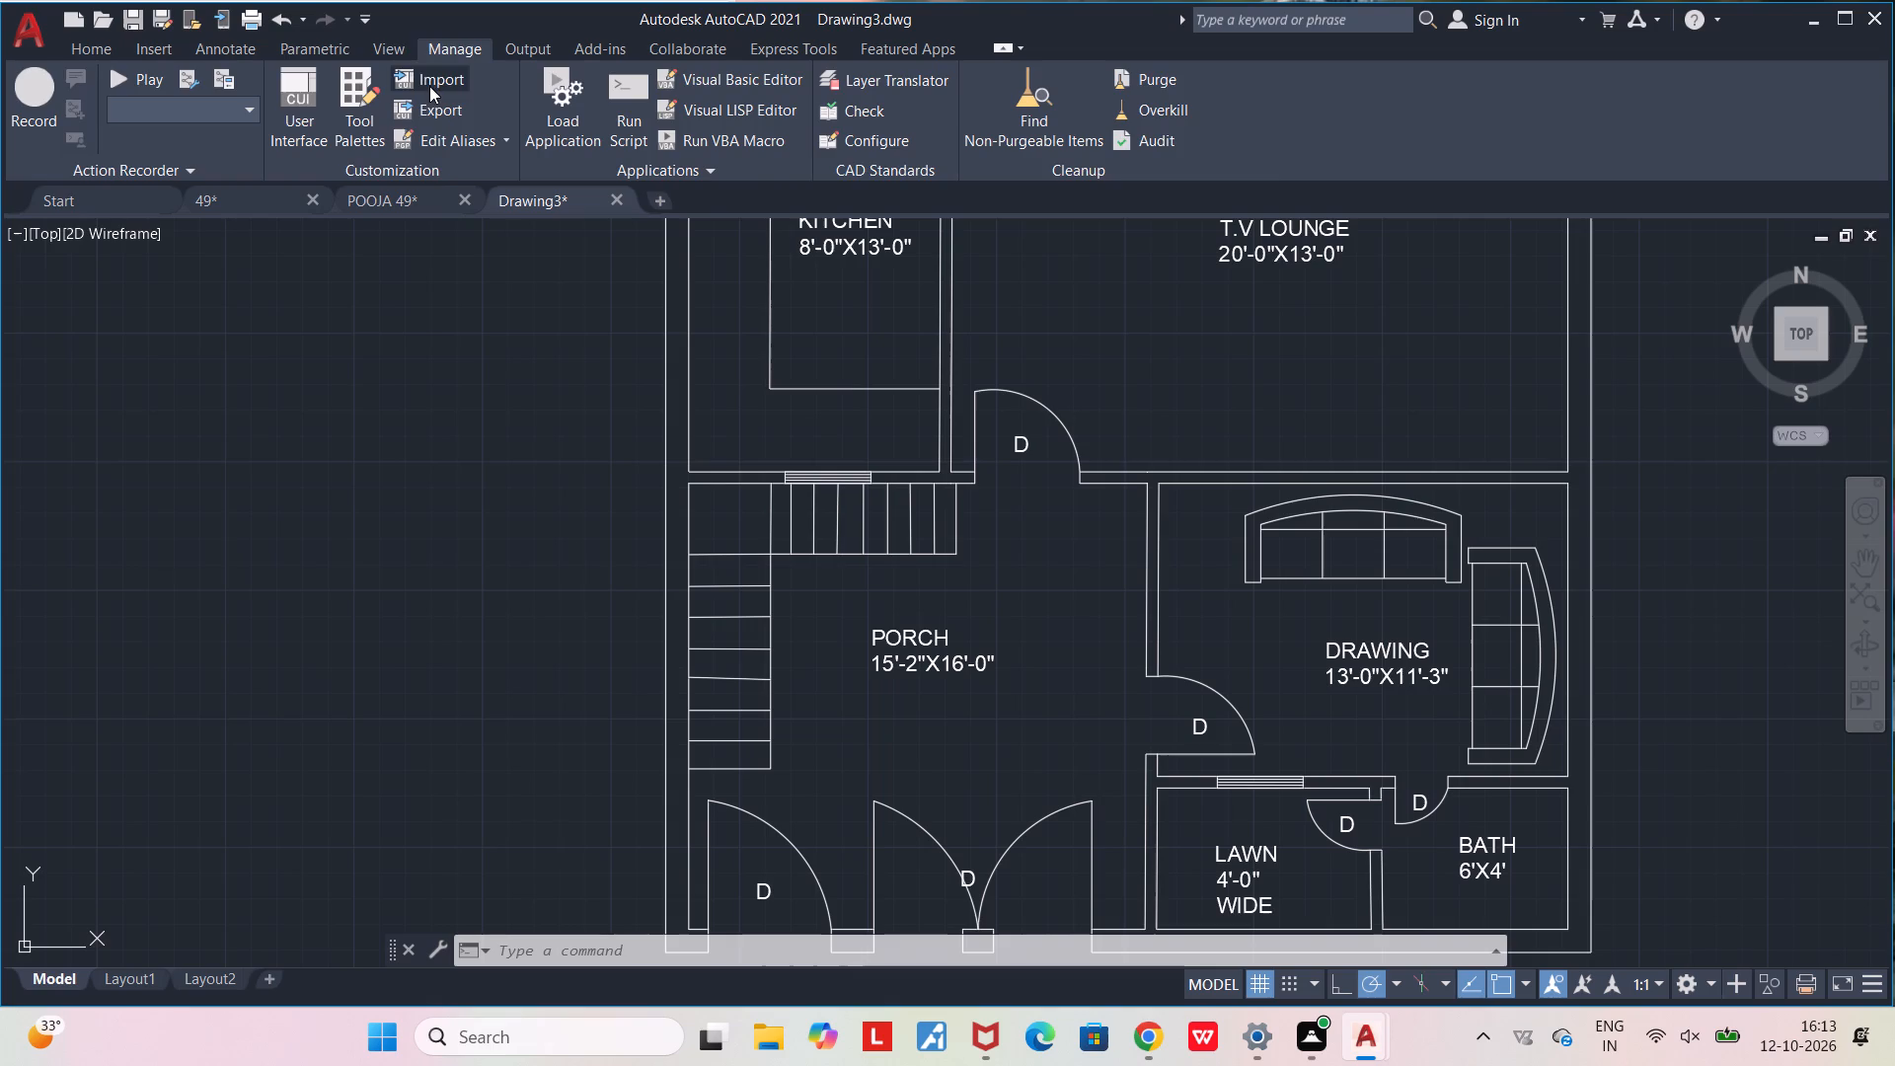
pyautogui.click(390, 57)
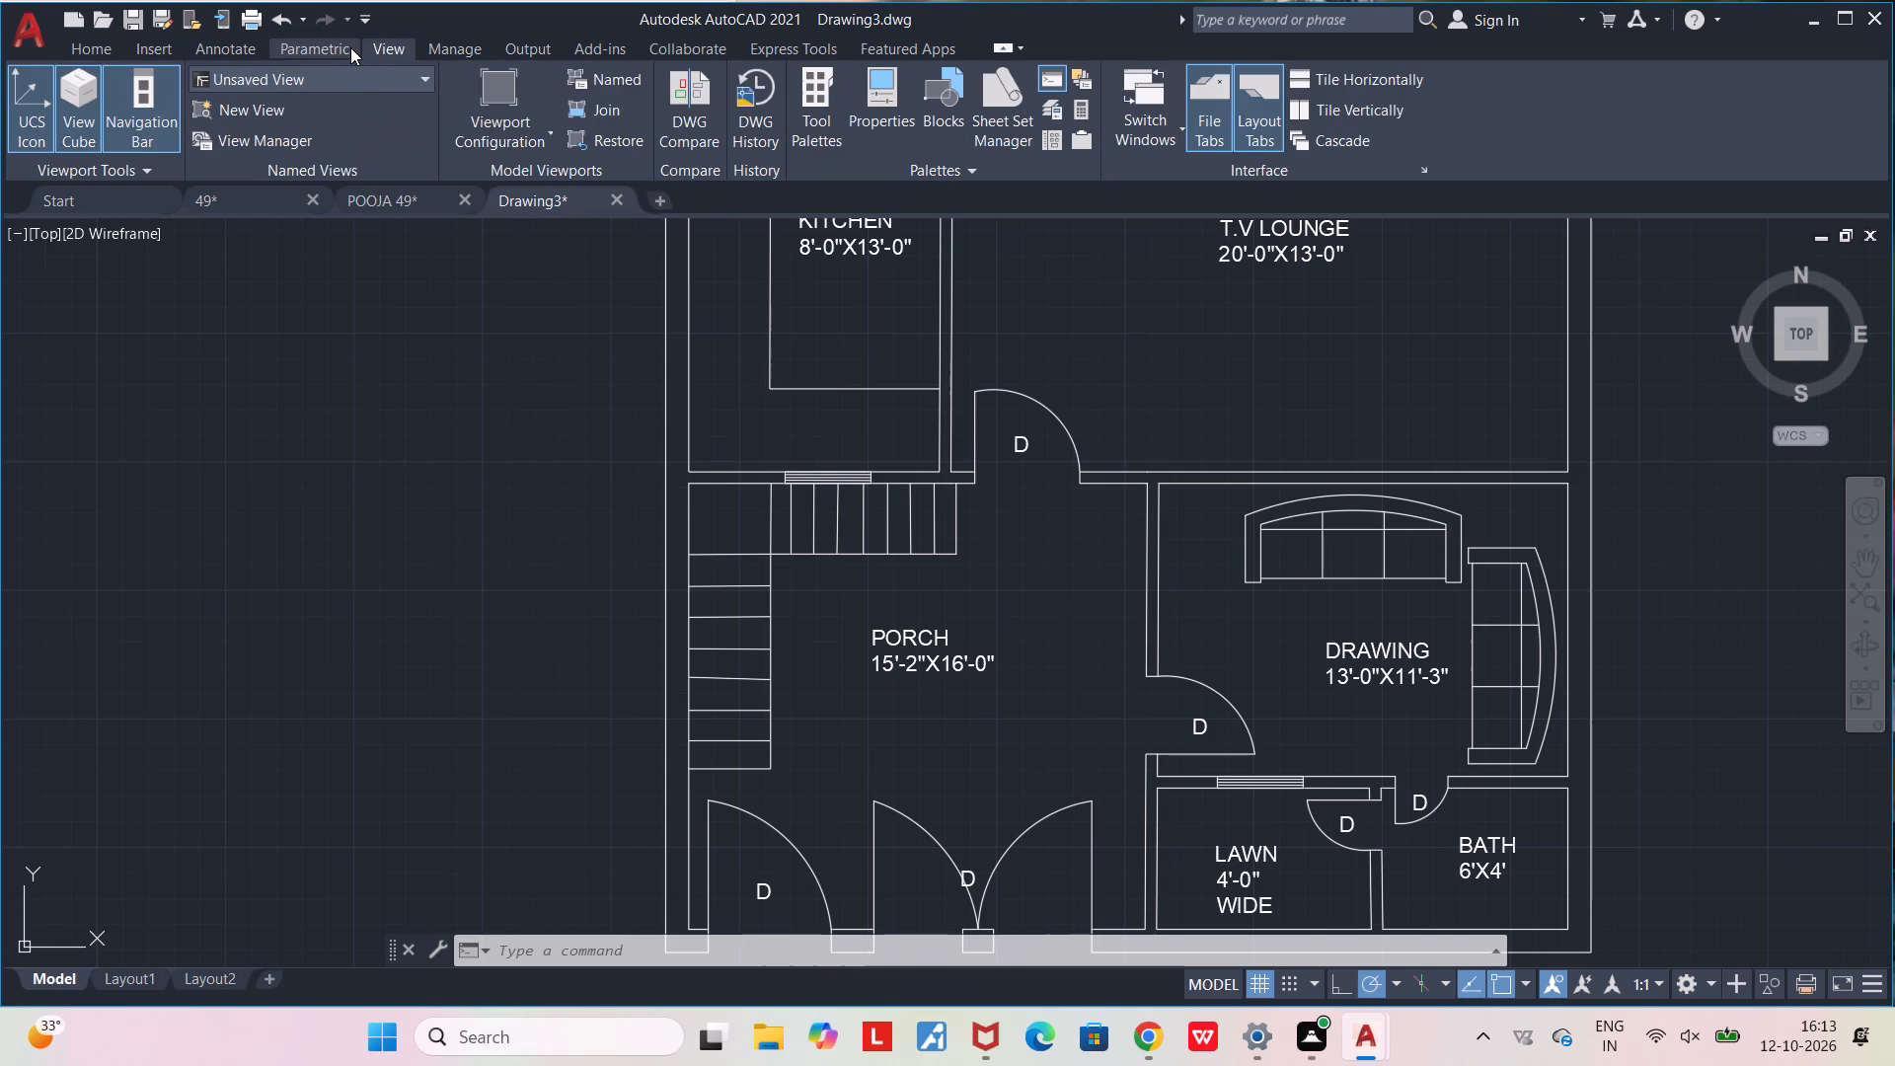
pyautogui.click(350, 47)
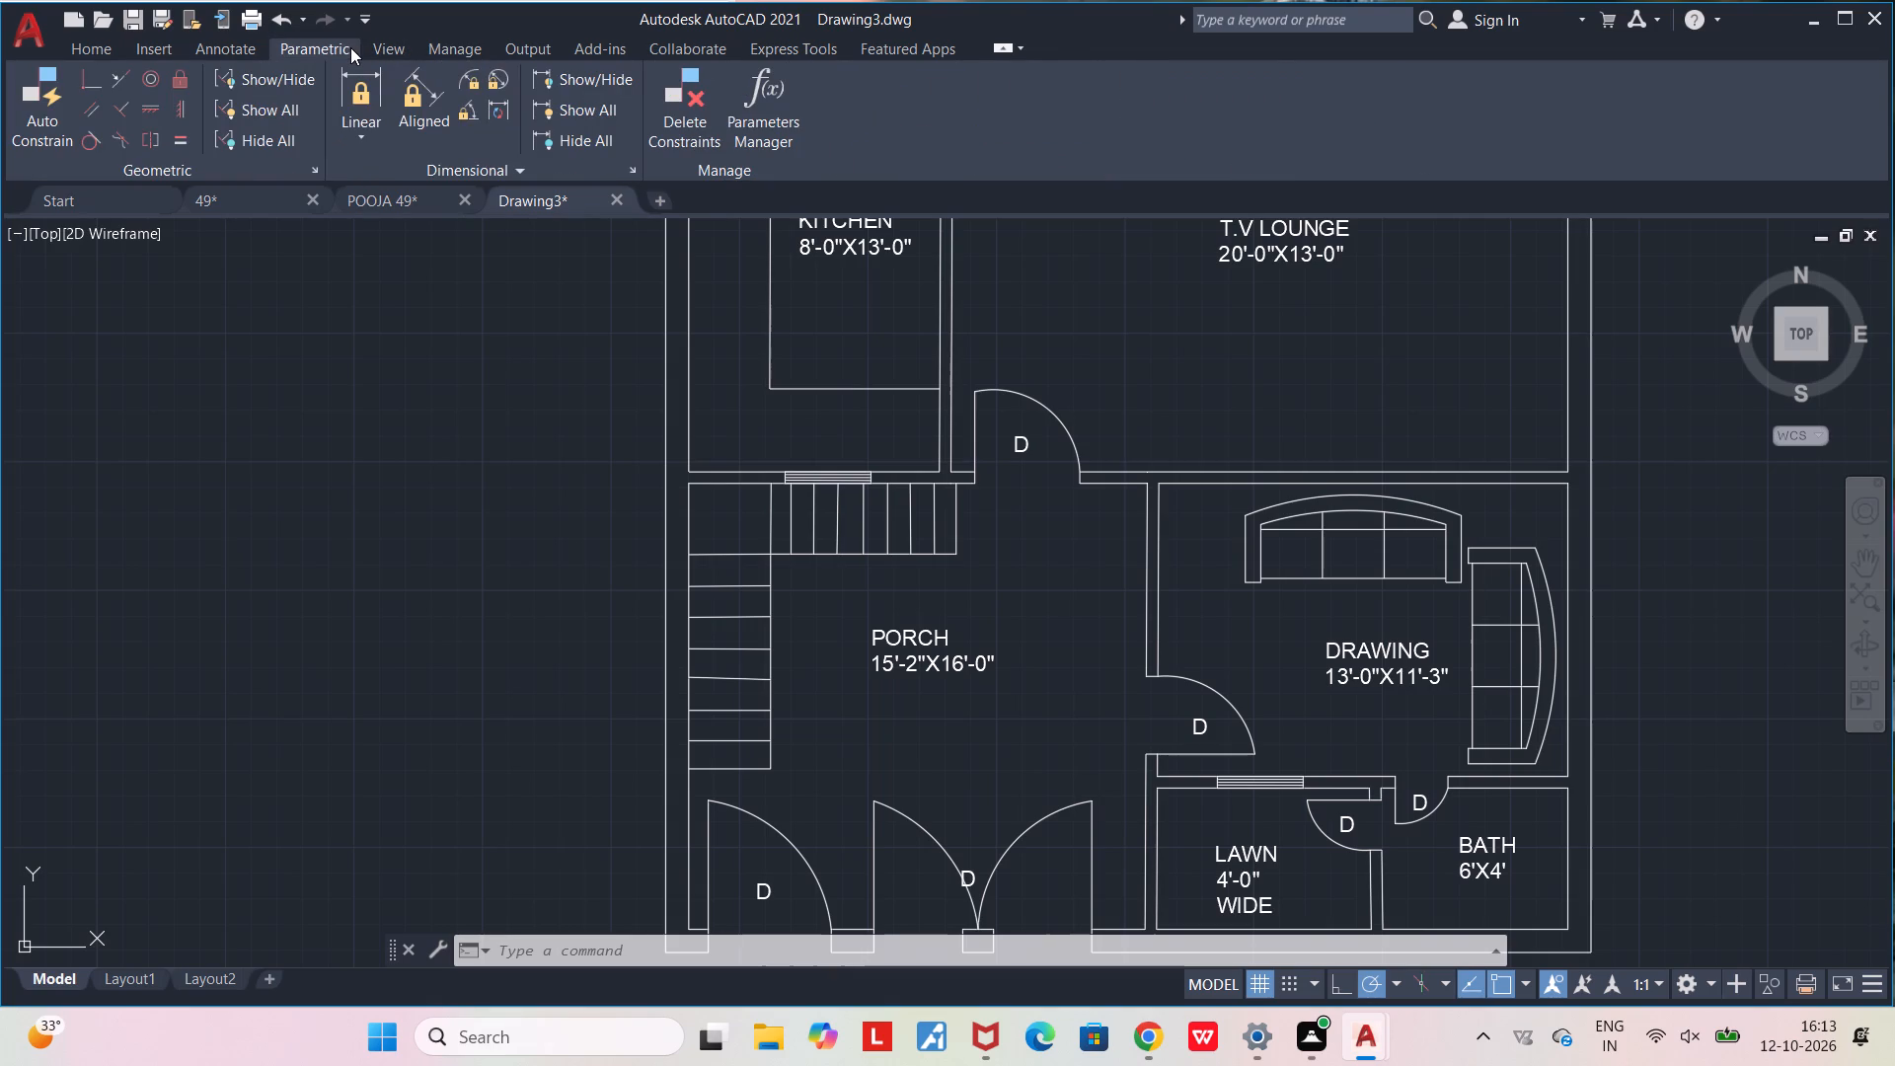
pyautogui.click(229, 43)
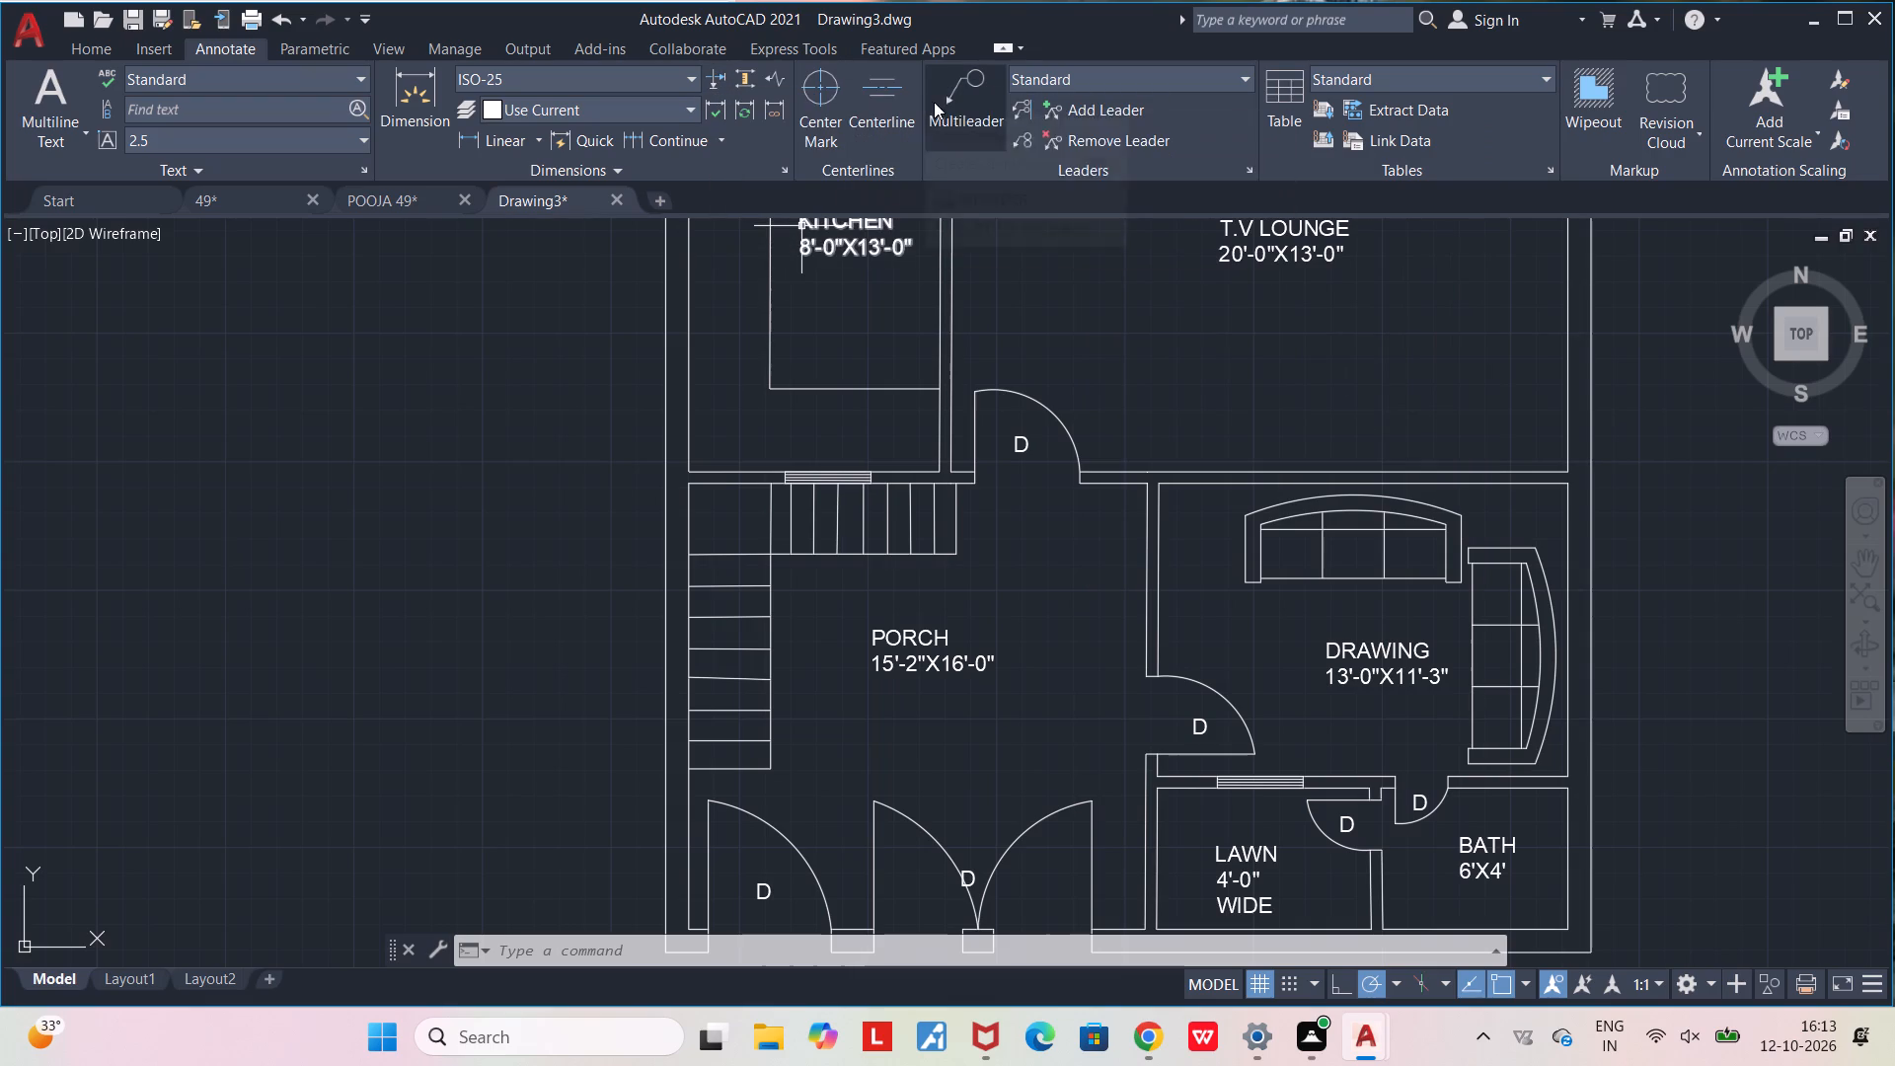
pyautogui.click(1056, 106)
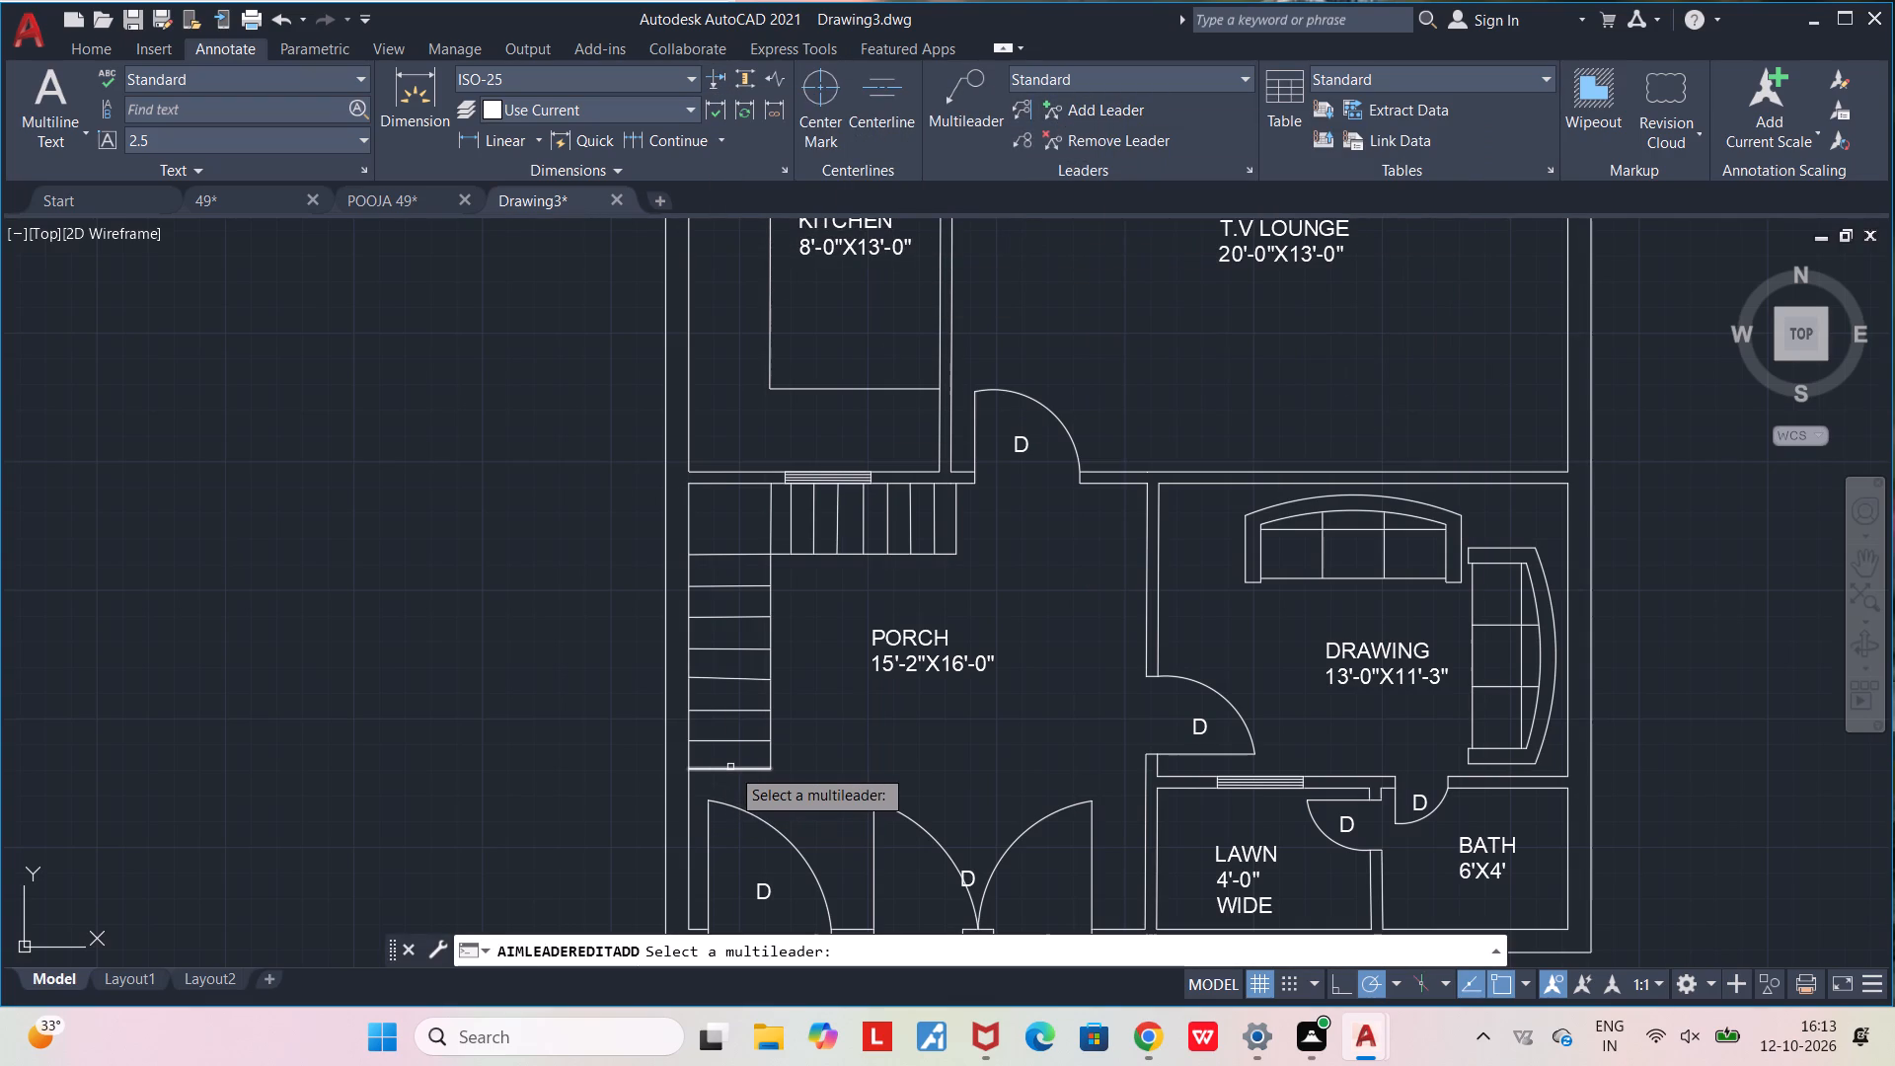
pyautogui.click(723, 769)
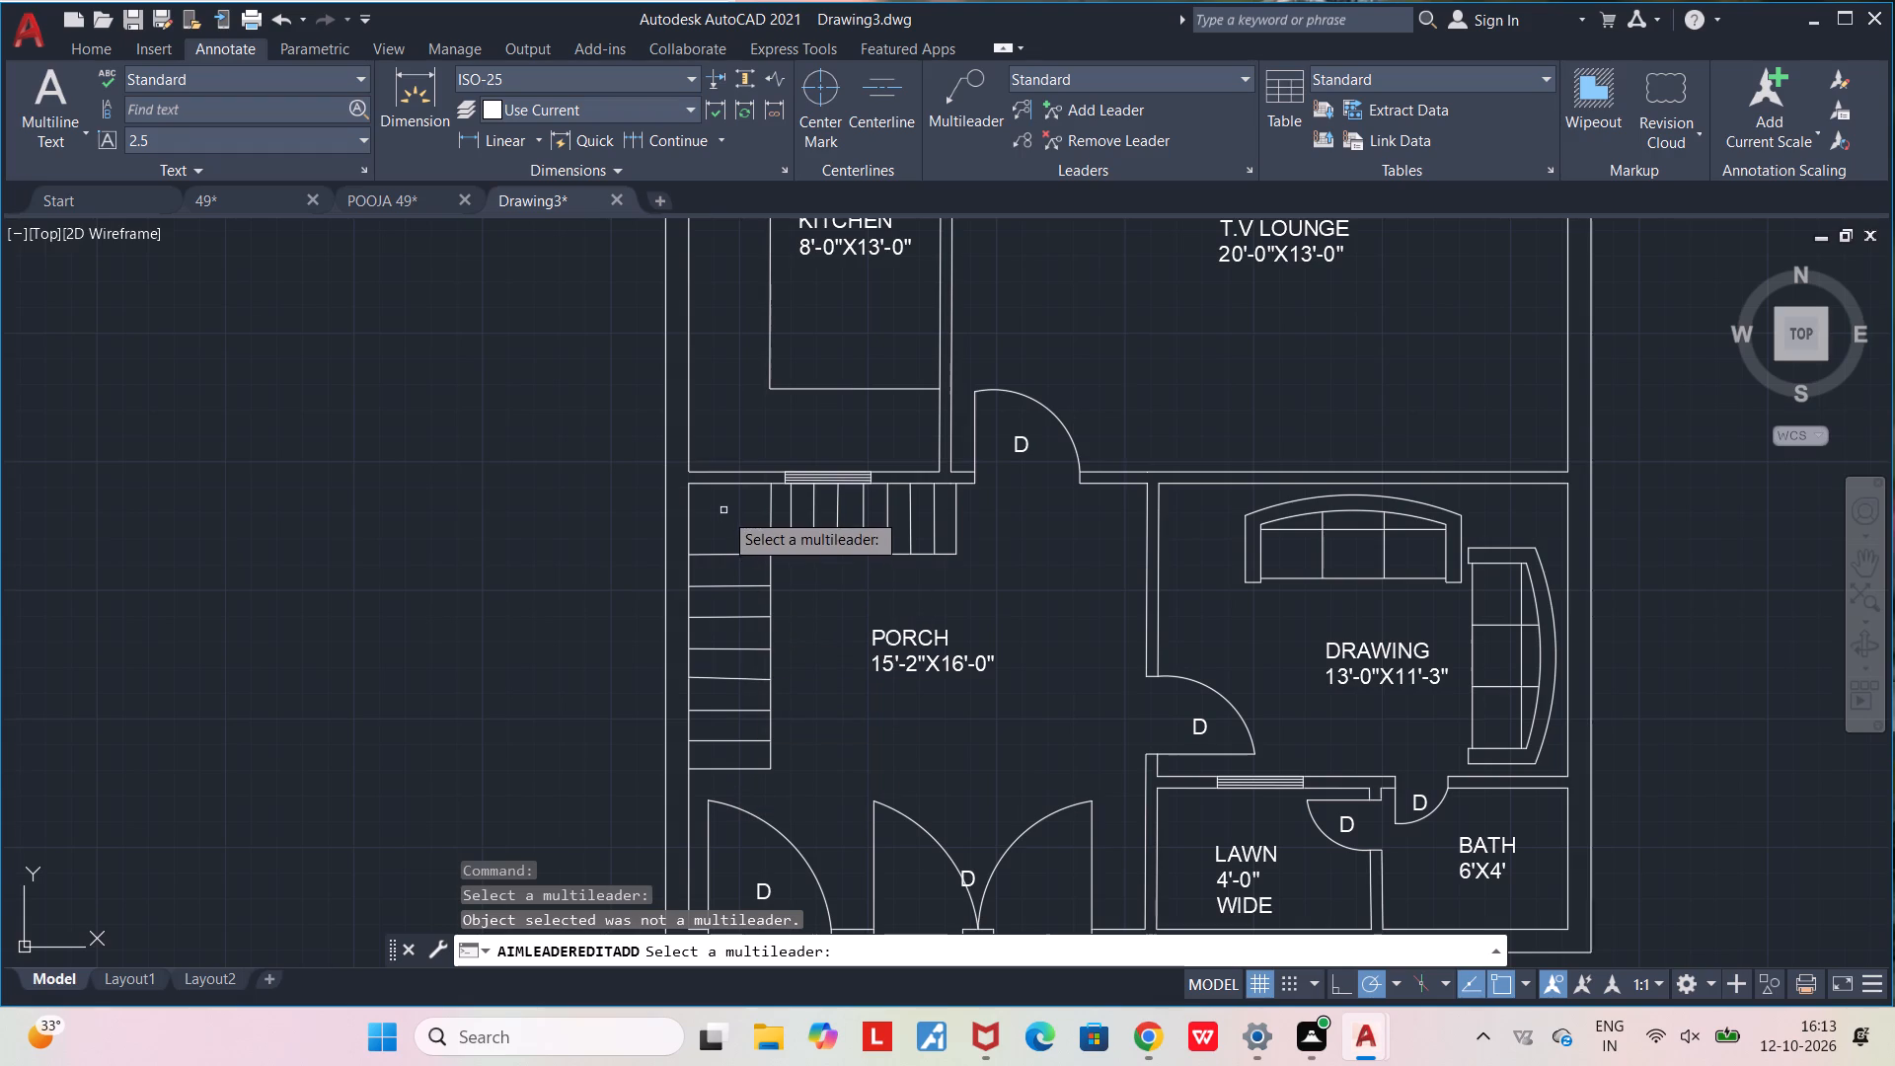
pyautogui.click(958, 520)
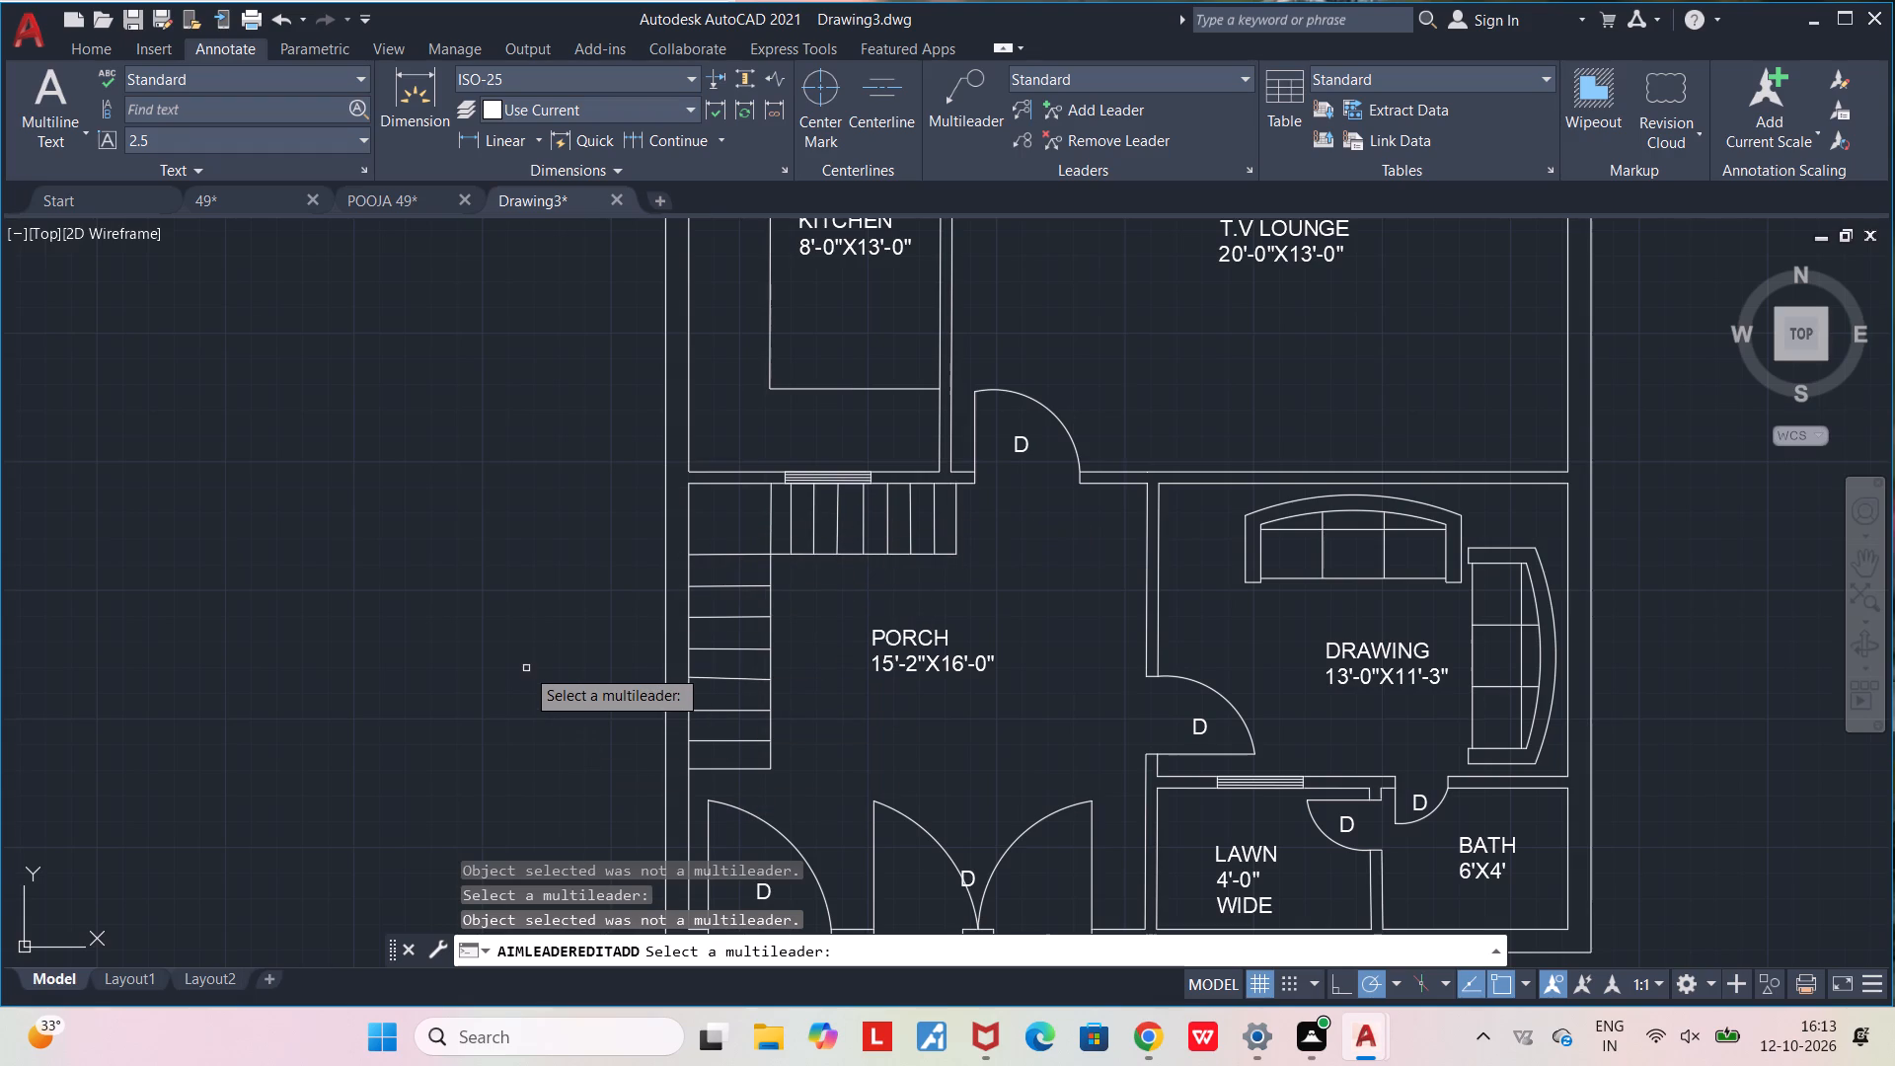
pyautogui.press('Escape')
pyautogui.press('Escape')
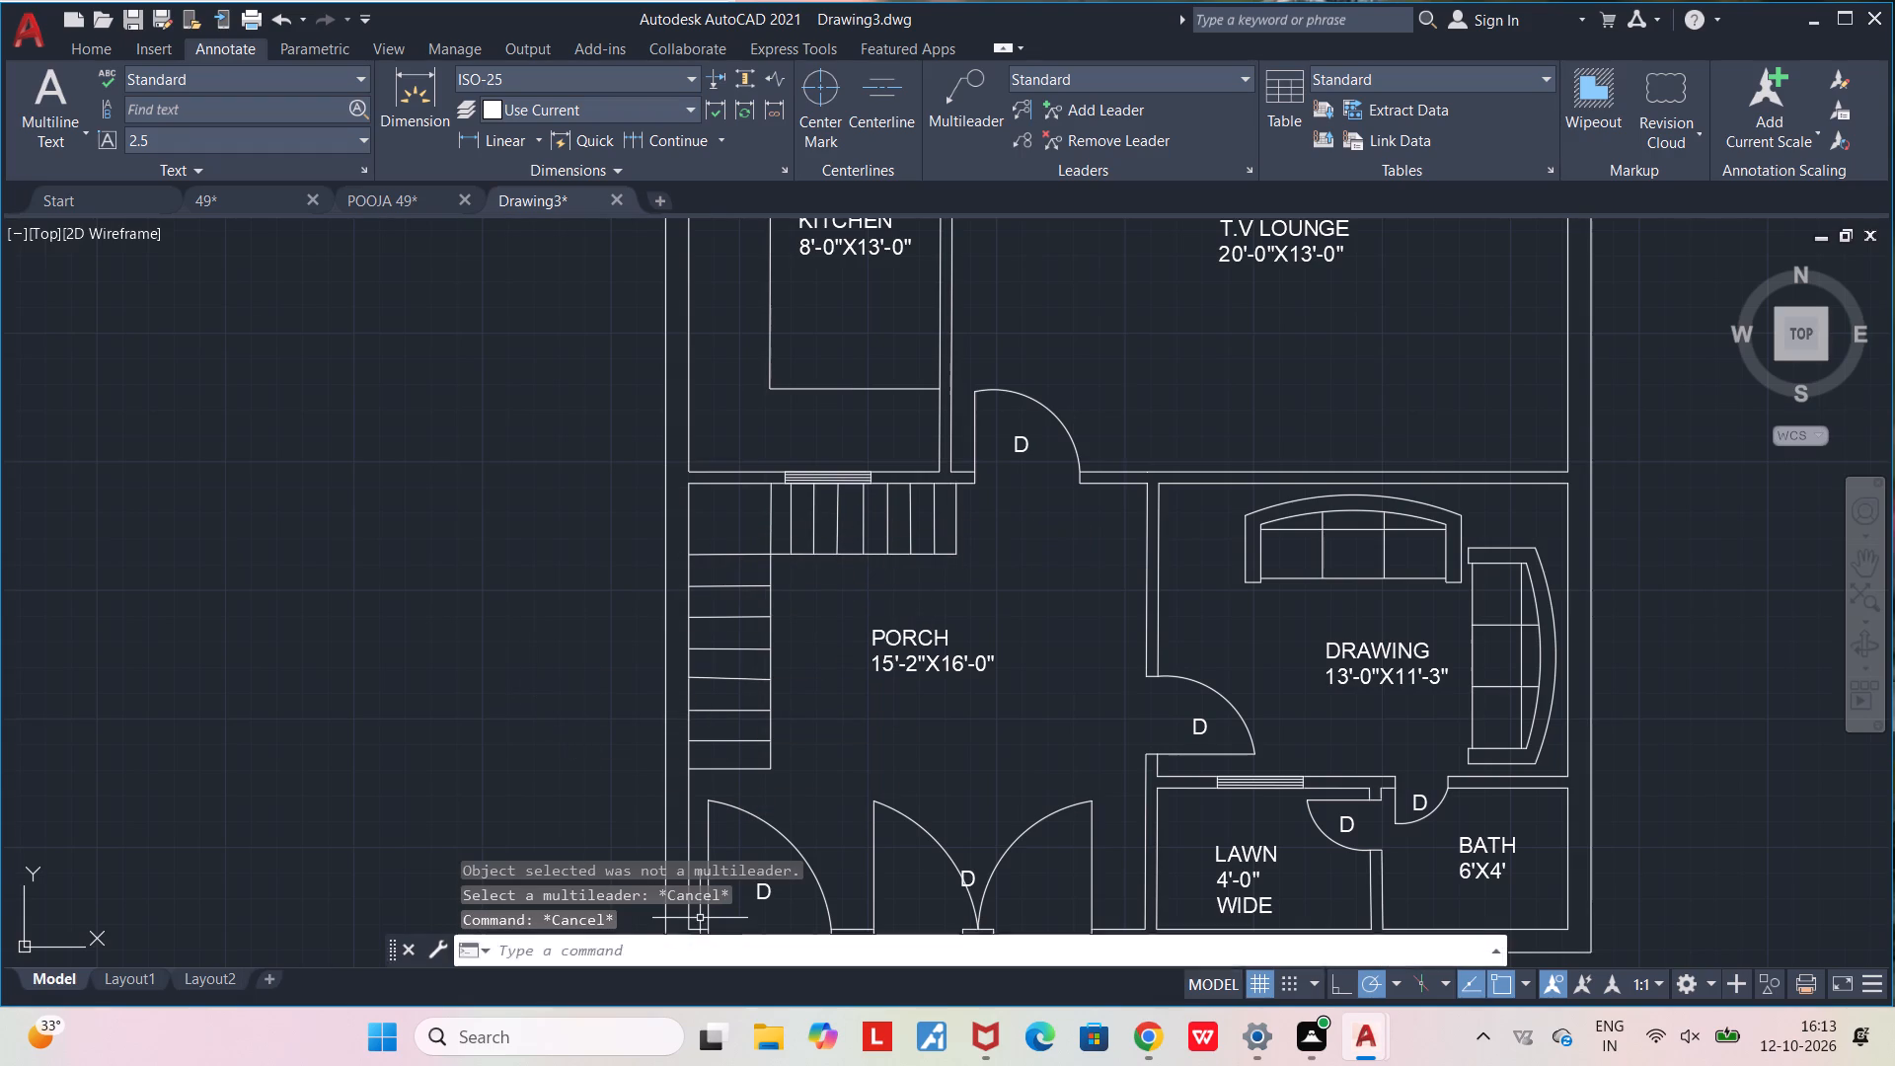
# Examine the finished floor plan as a whole and up close around the T.V lounge, kitchen, bedrooms and their doors.
pyautogui.scroll(-4, 1119, 687)
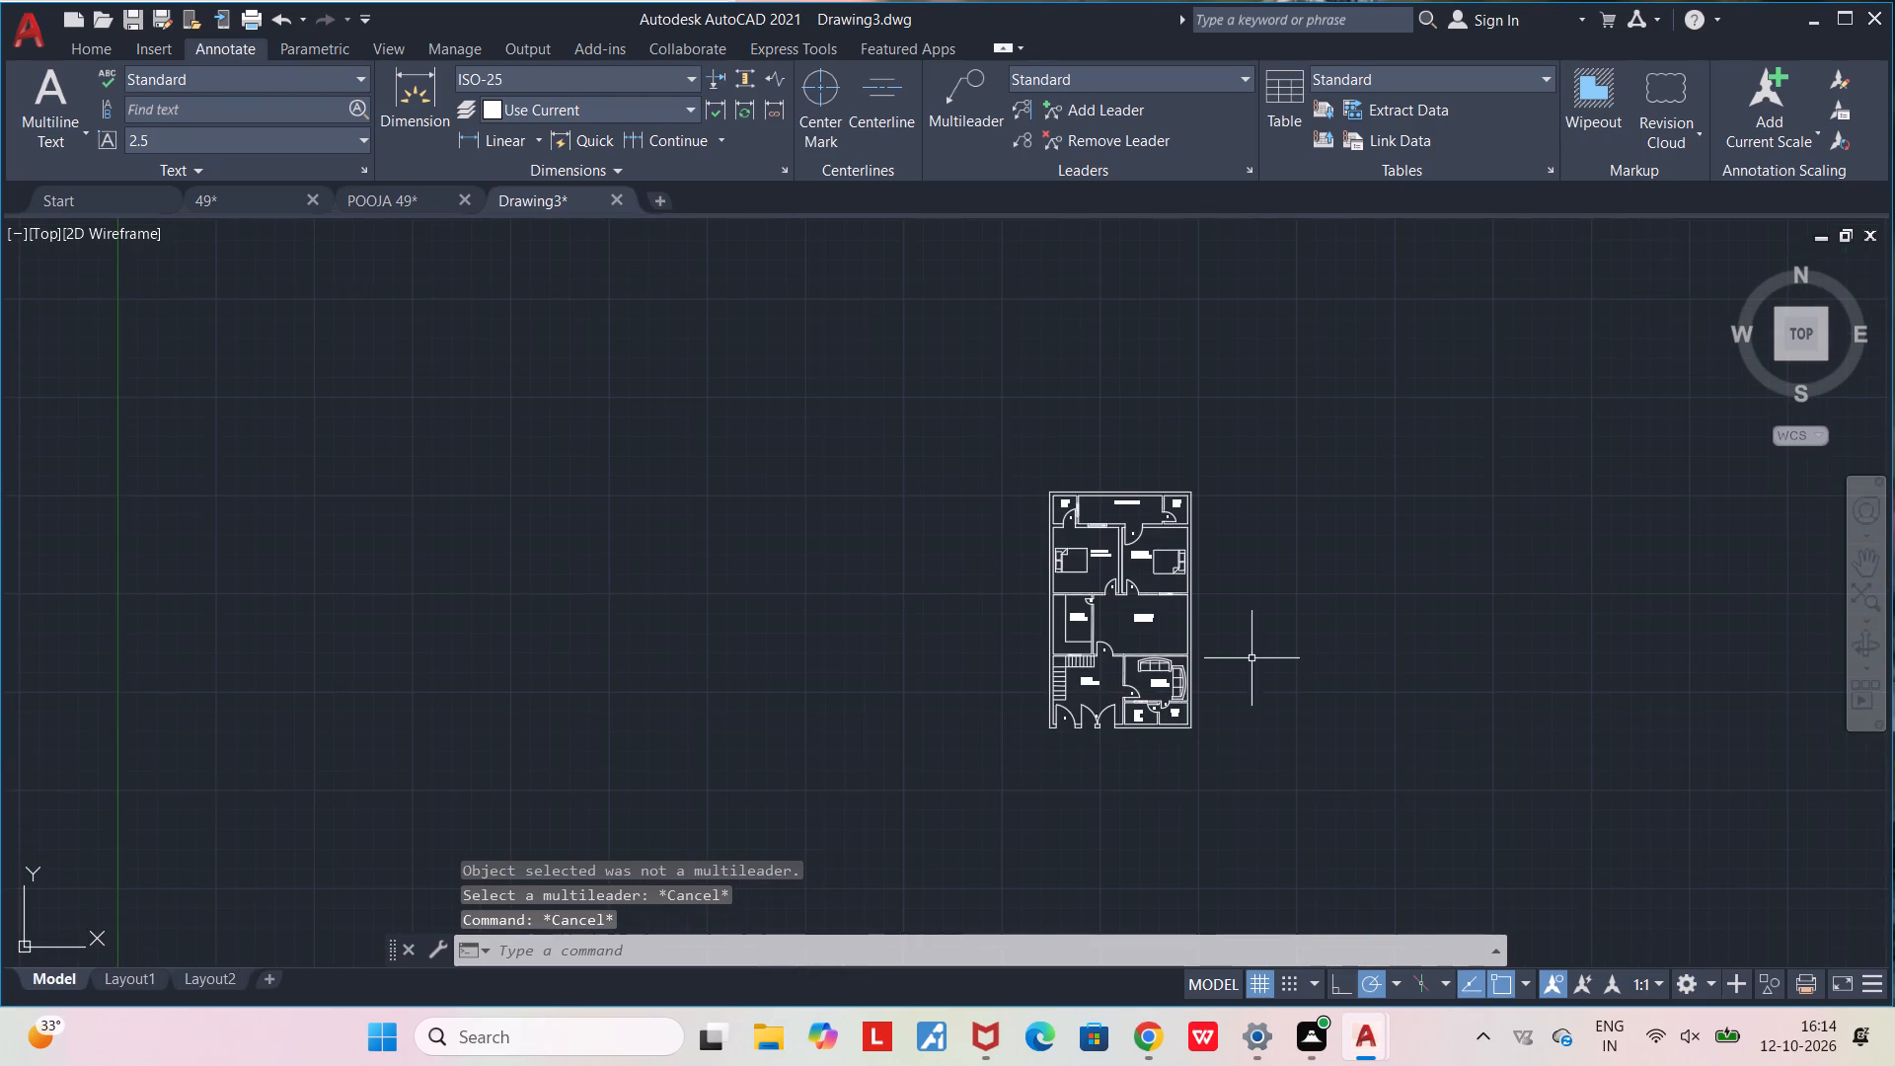
pyautogui.scroll(2, 1251, 658)
pyautogui.moveTo(1205, 699); pyautogui.dragTo(1159, 669, button='middle')
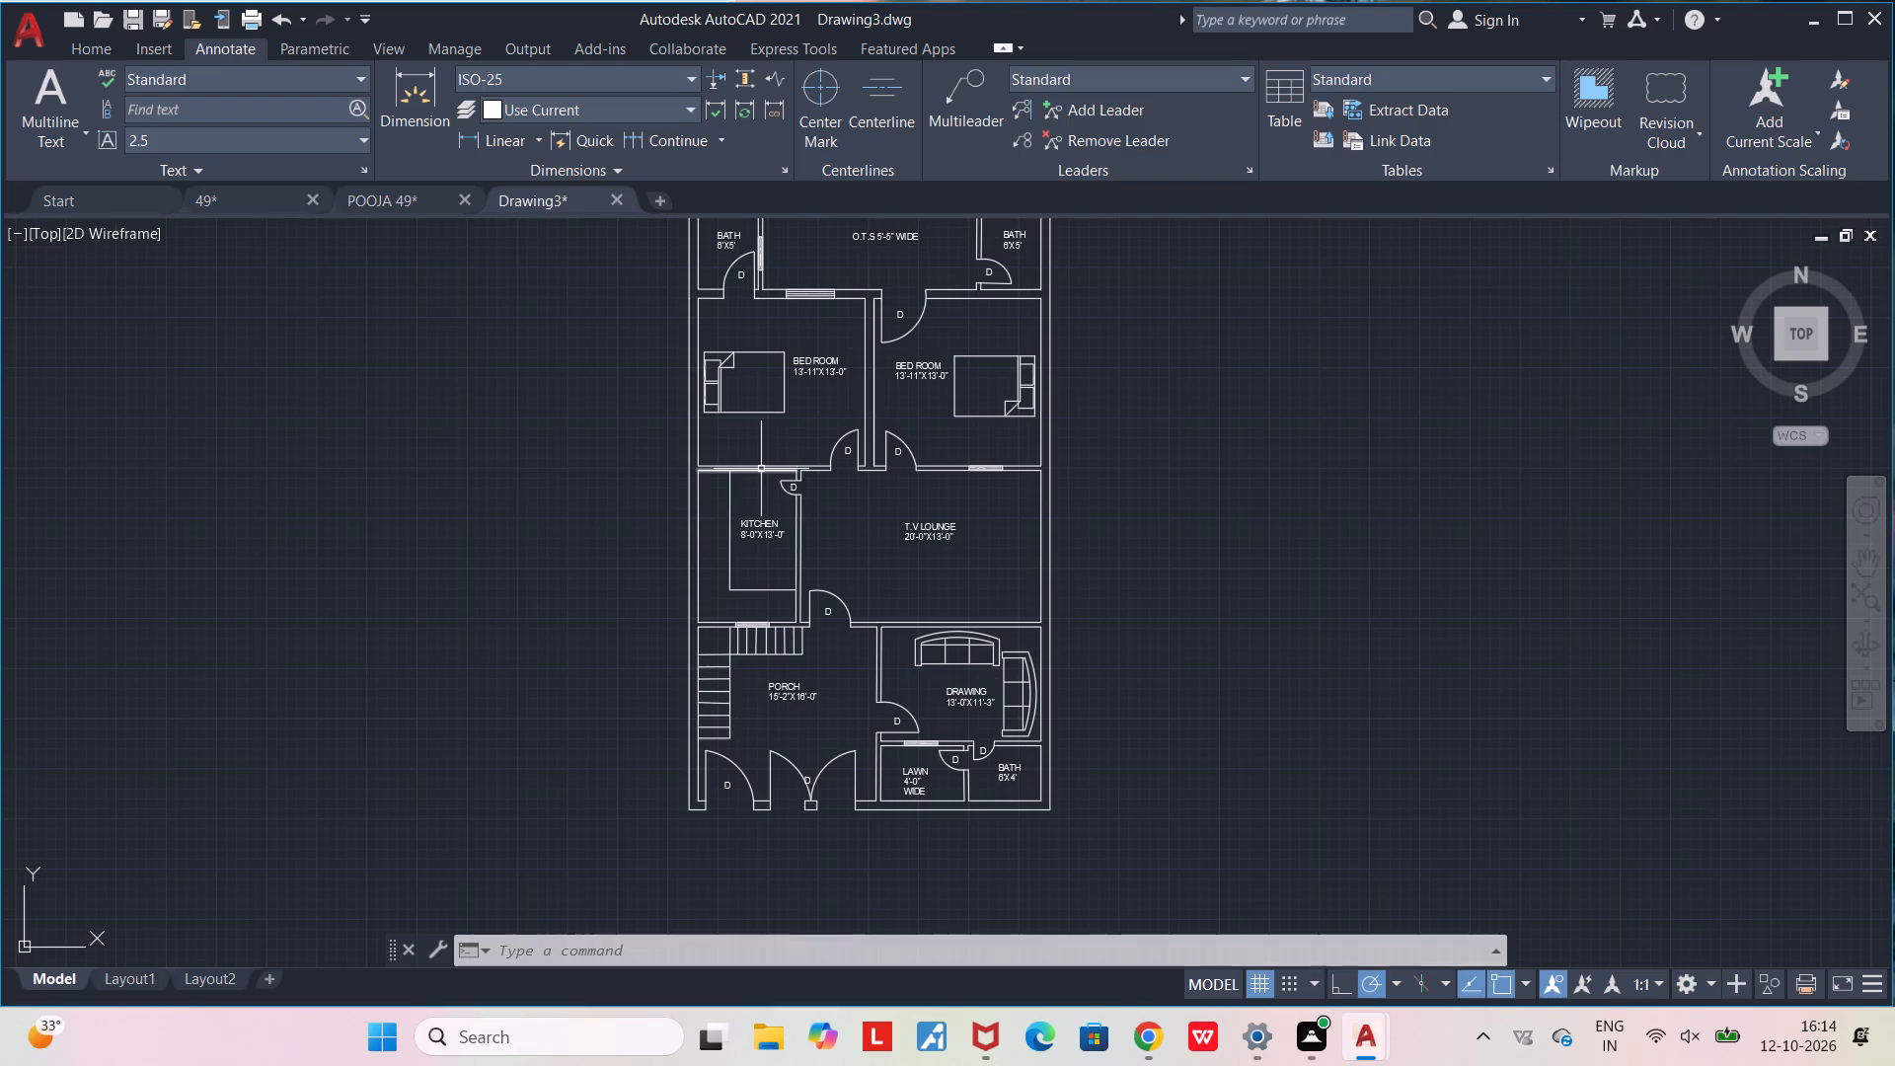
pyautogui.scroll(-1, 986, 546)
pyautogui.scroll(3, 985, 545)
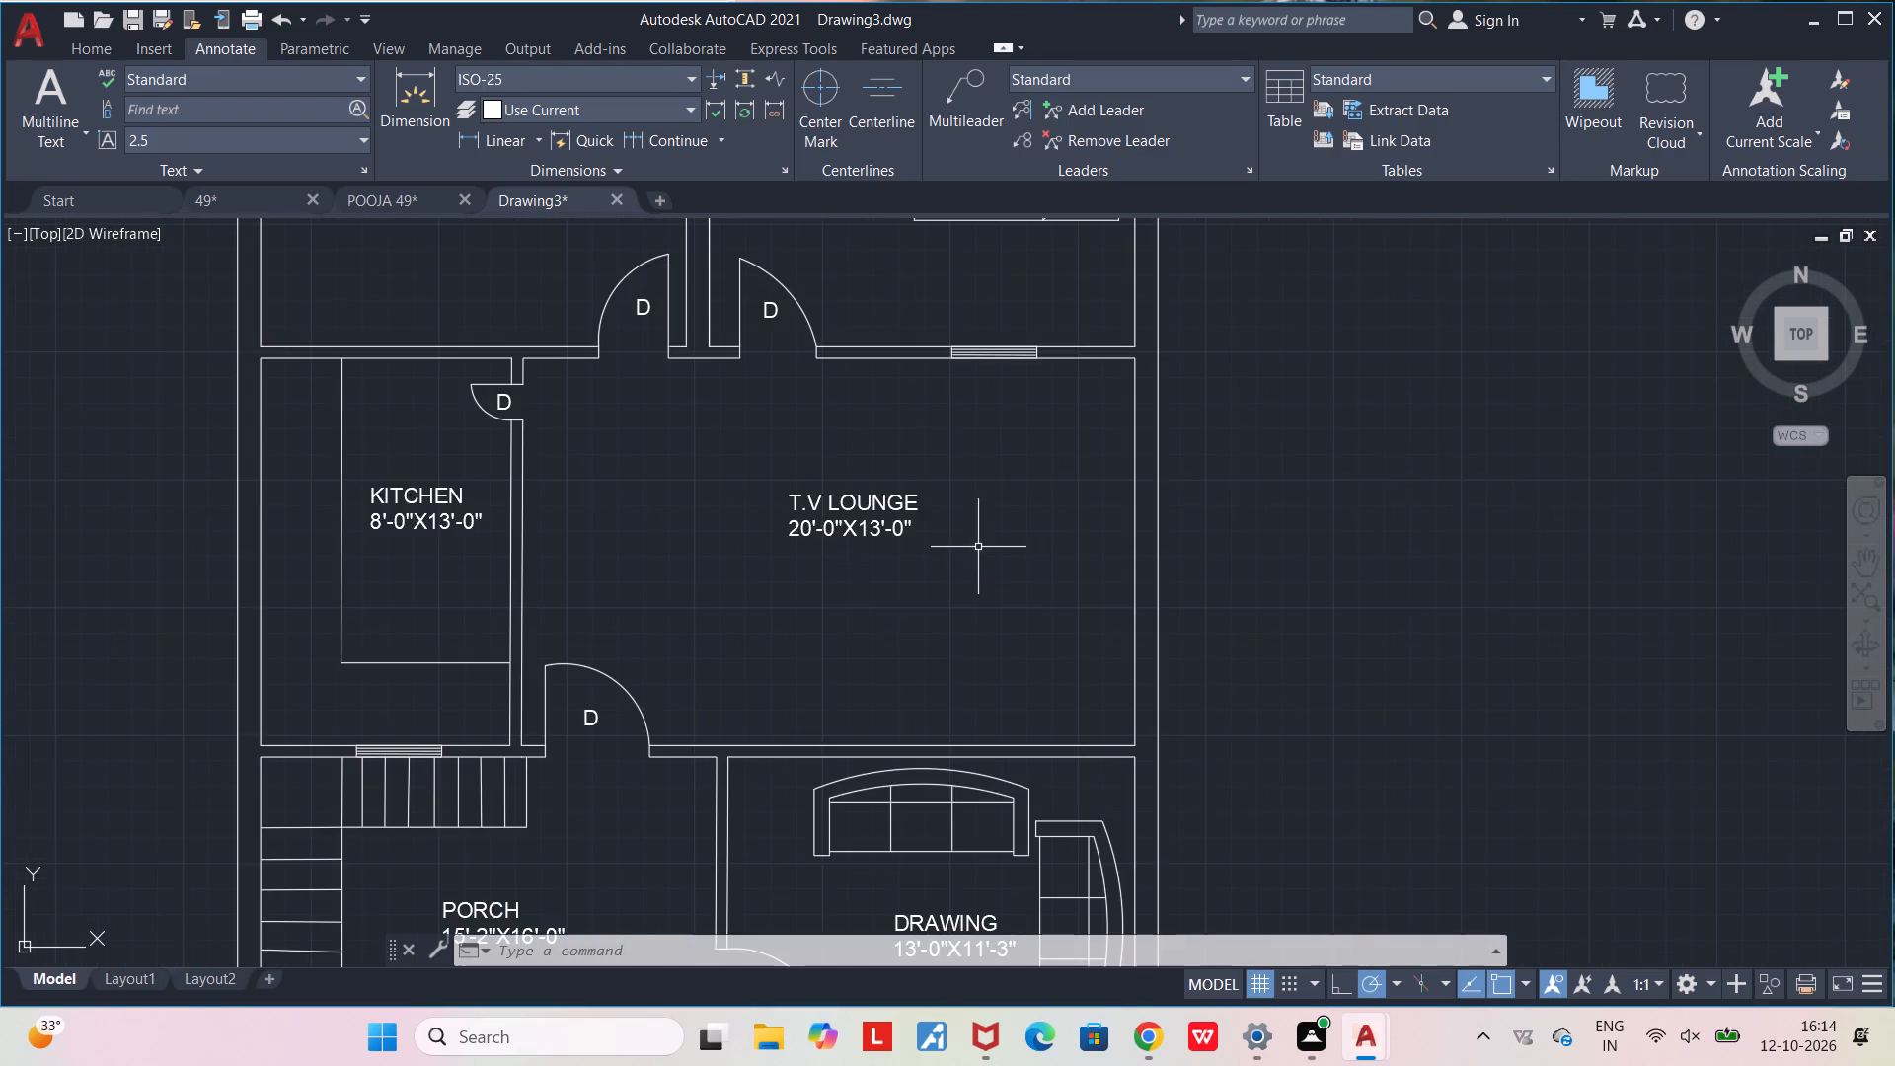
pyautogui.moveTo(967, 571); pyautogui.dragTo(1061, 721, button='middle')
pyautogui.scroll(-1, 1061, 721)
pyautogui.moveTo(988, 607); pyautogui.dragTo(987, 770, button='middle')
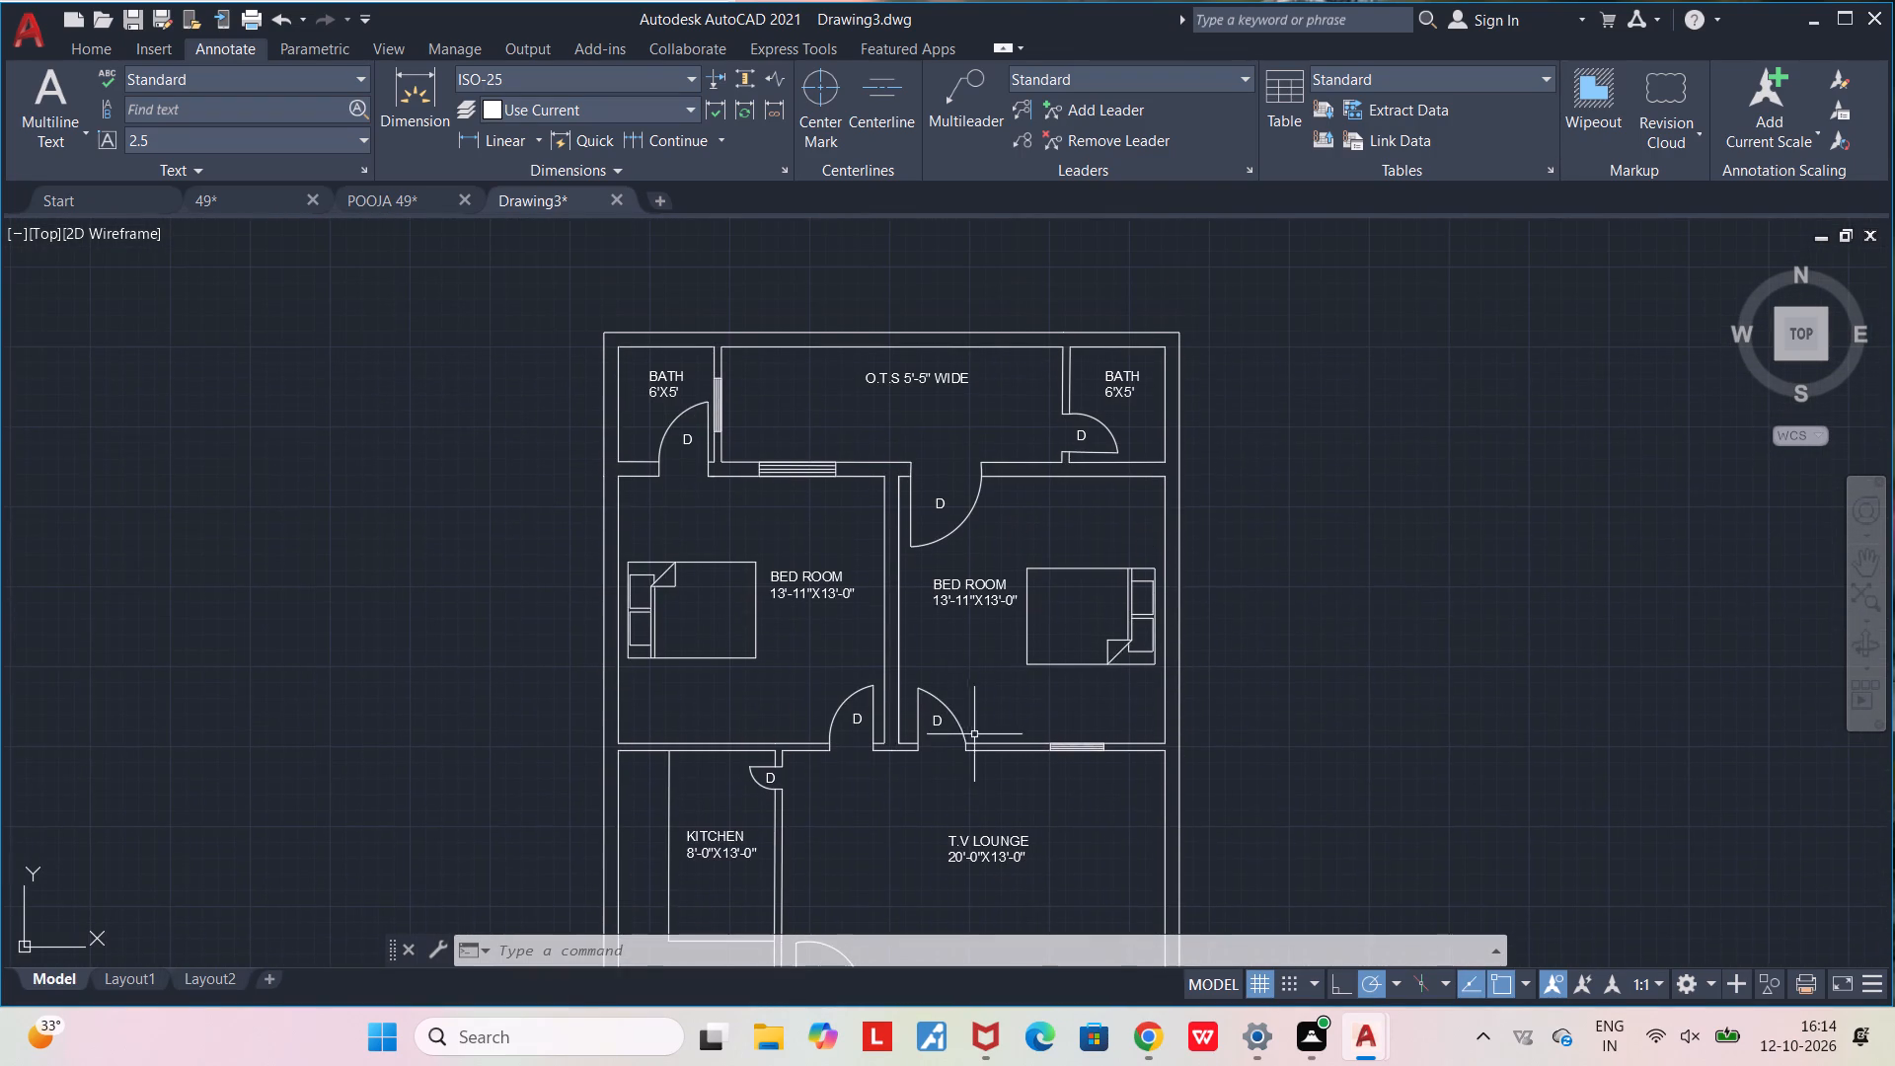
pyautogui.scroll(2, 866, 738)
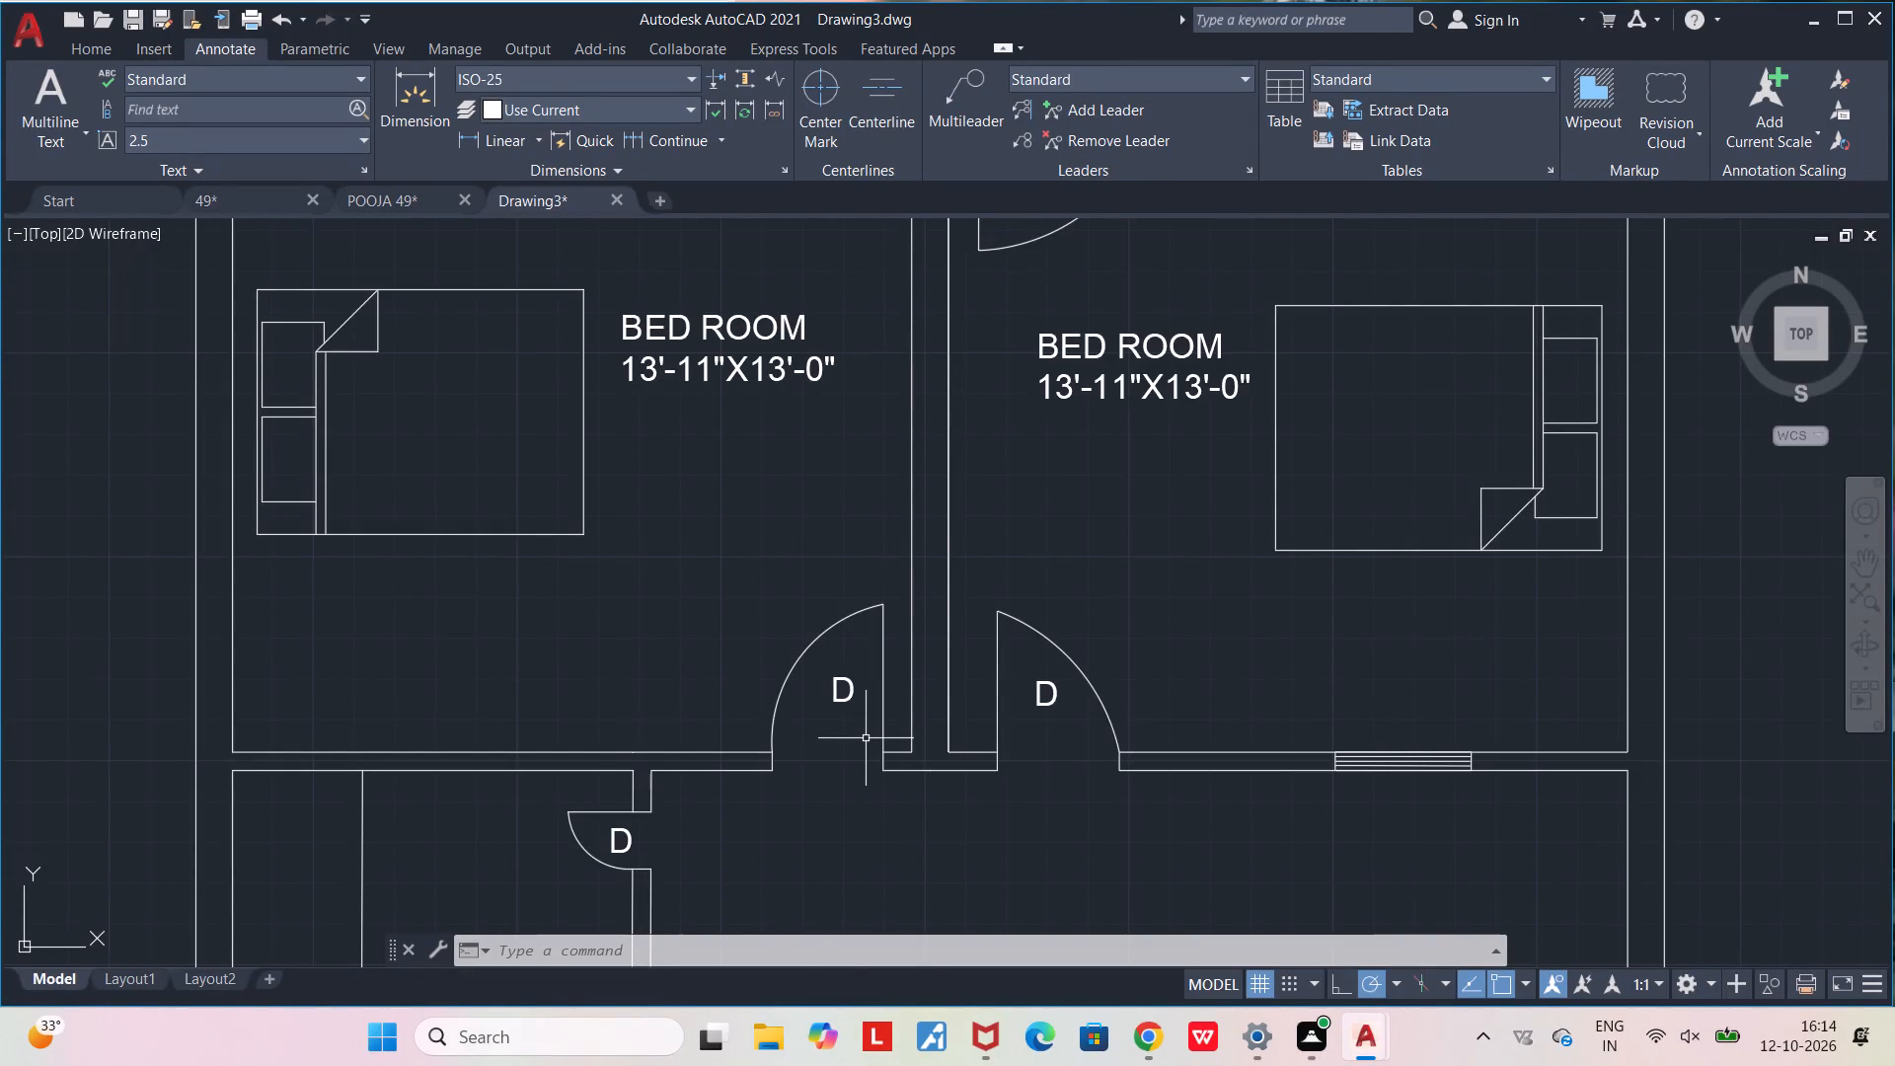
pyautogui.scroll(-2, 866, 738)
pyautogui.moveTo(959, 824); pyautogui.dragTo(972, 679, button='middle')
pyautogui.scroll(-2, 972, 679)
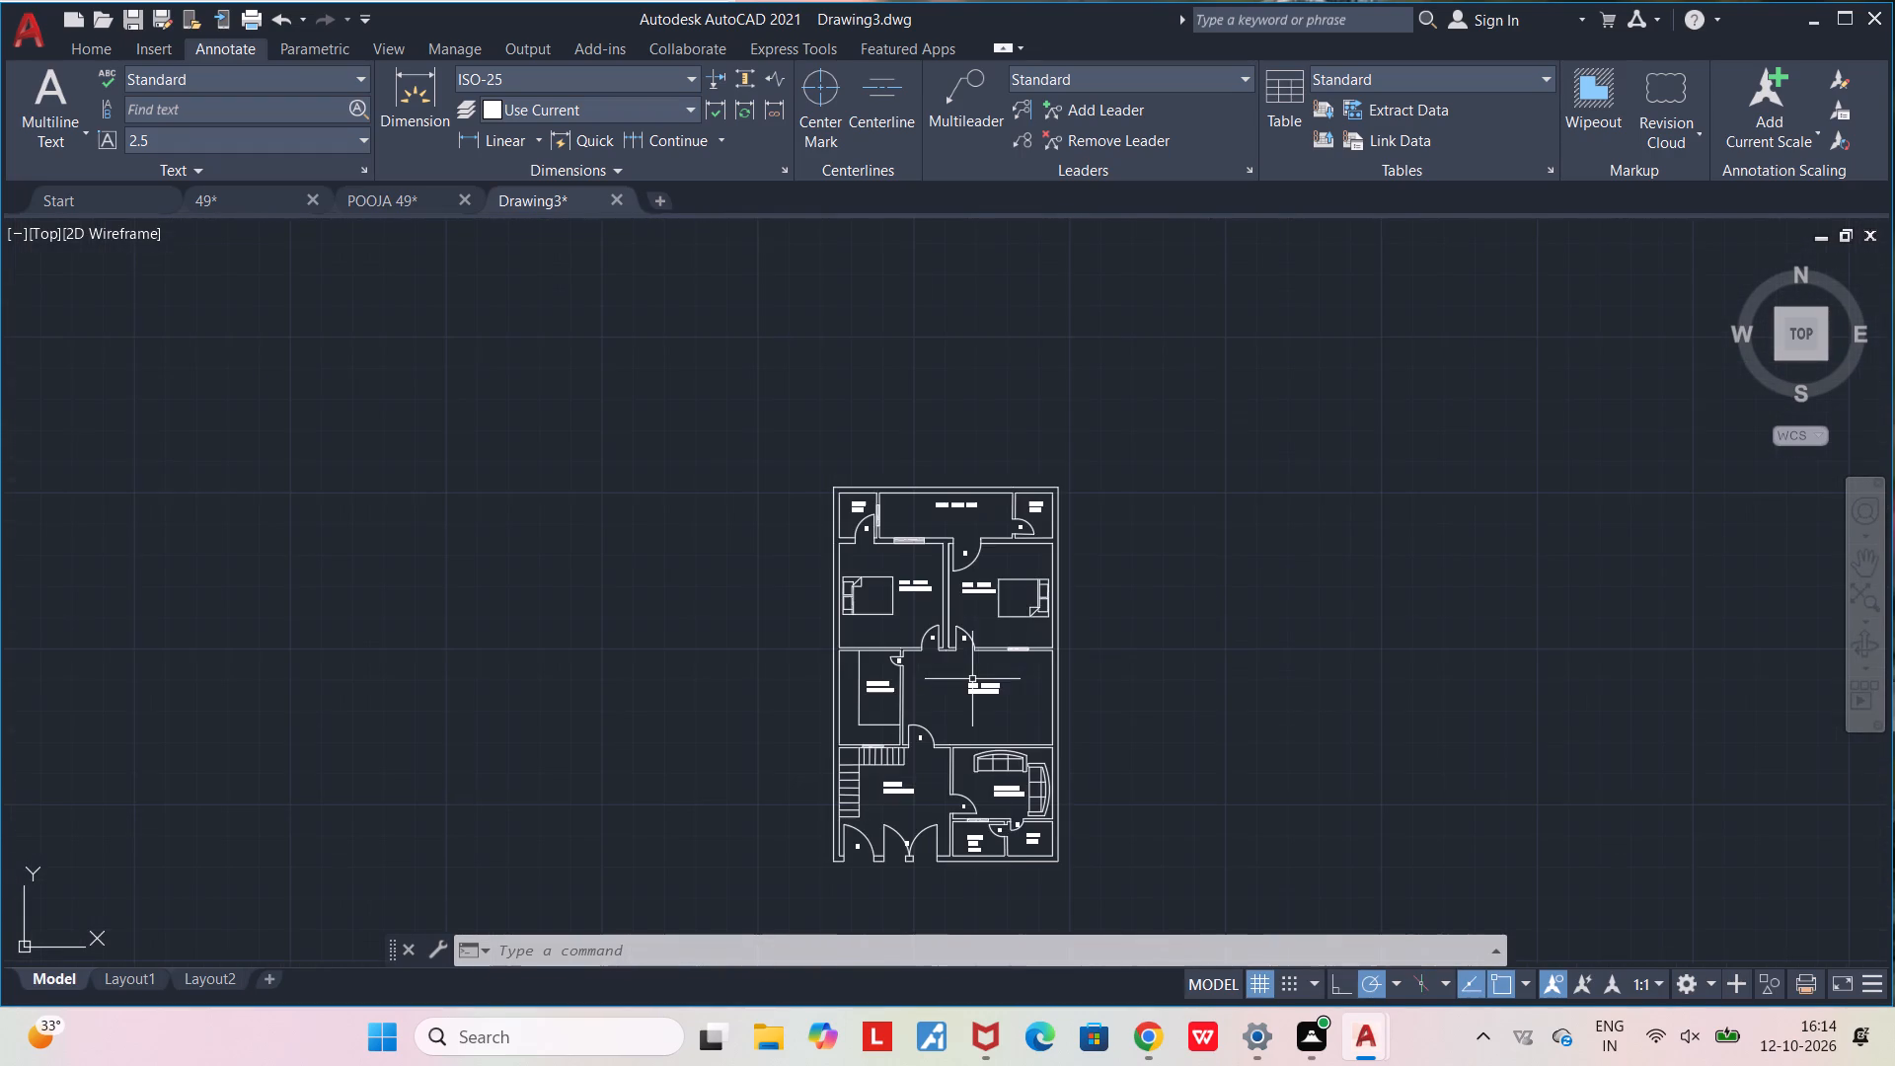
pyautogui.scroll(1, 993, 735)
pyautogui.scroll(-1, 993, 735)
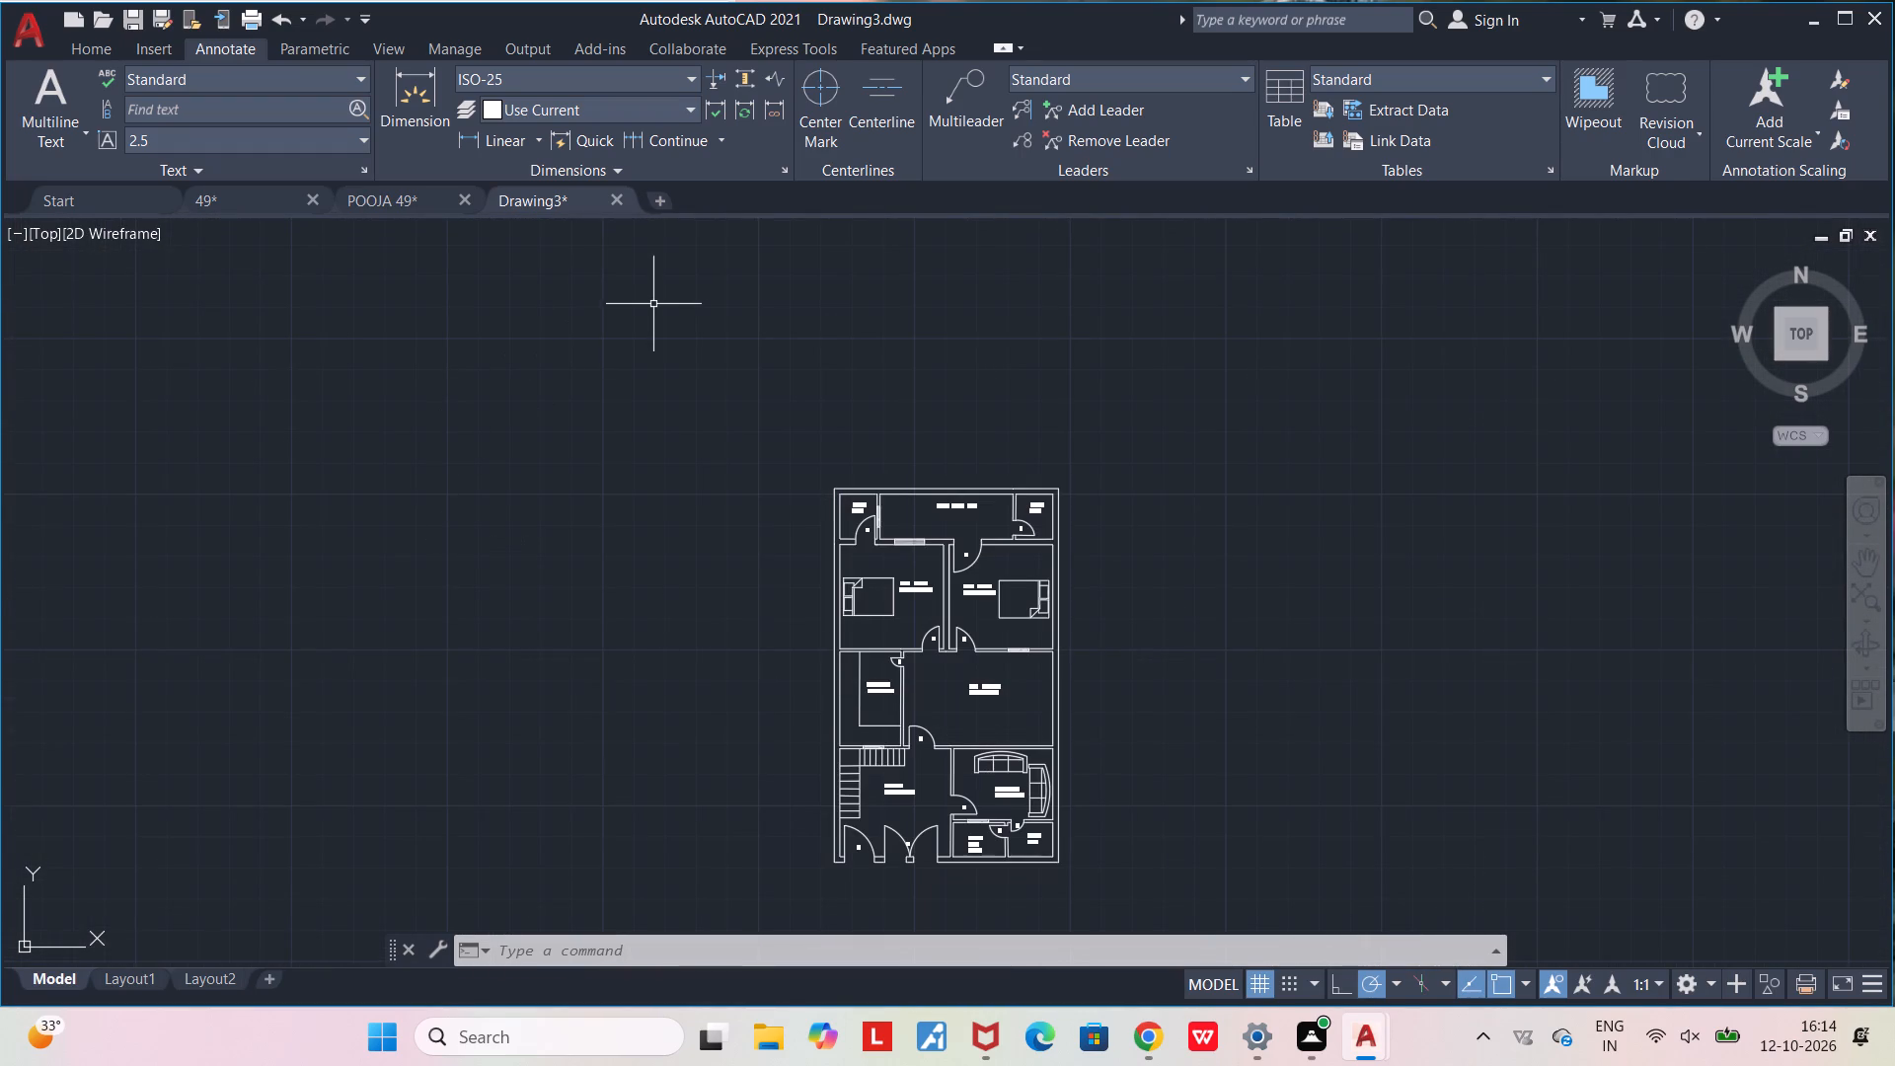
# Save the drawing as DWG 49 in the FLOOR PLAN 49 folder, in AutoCAD 2018 Drawing format.
pyautogui.hotkey('ctrl', 's')
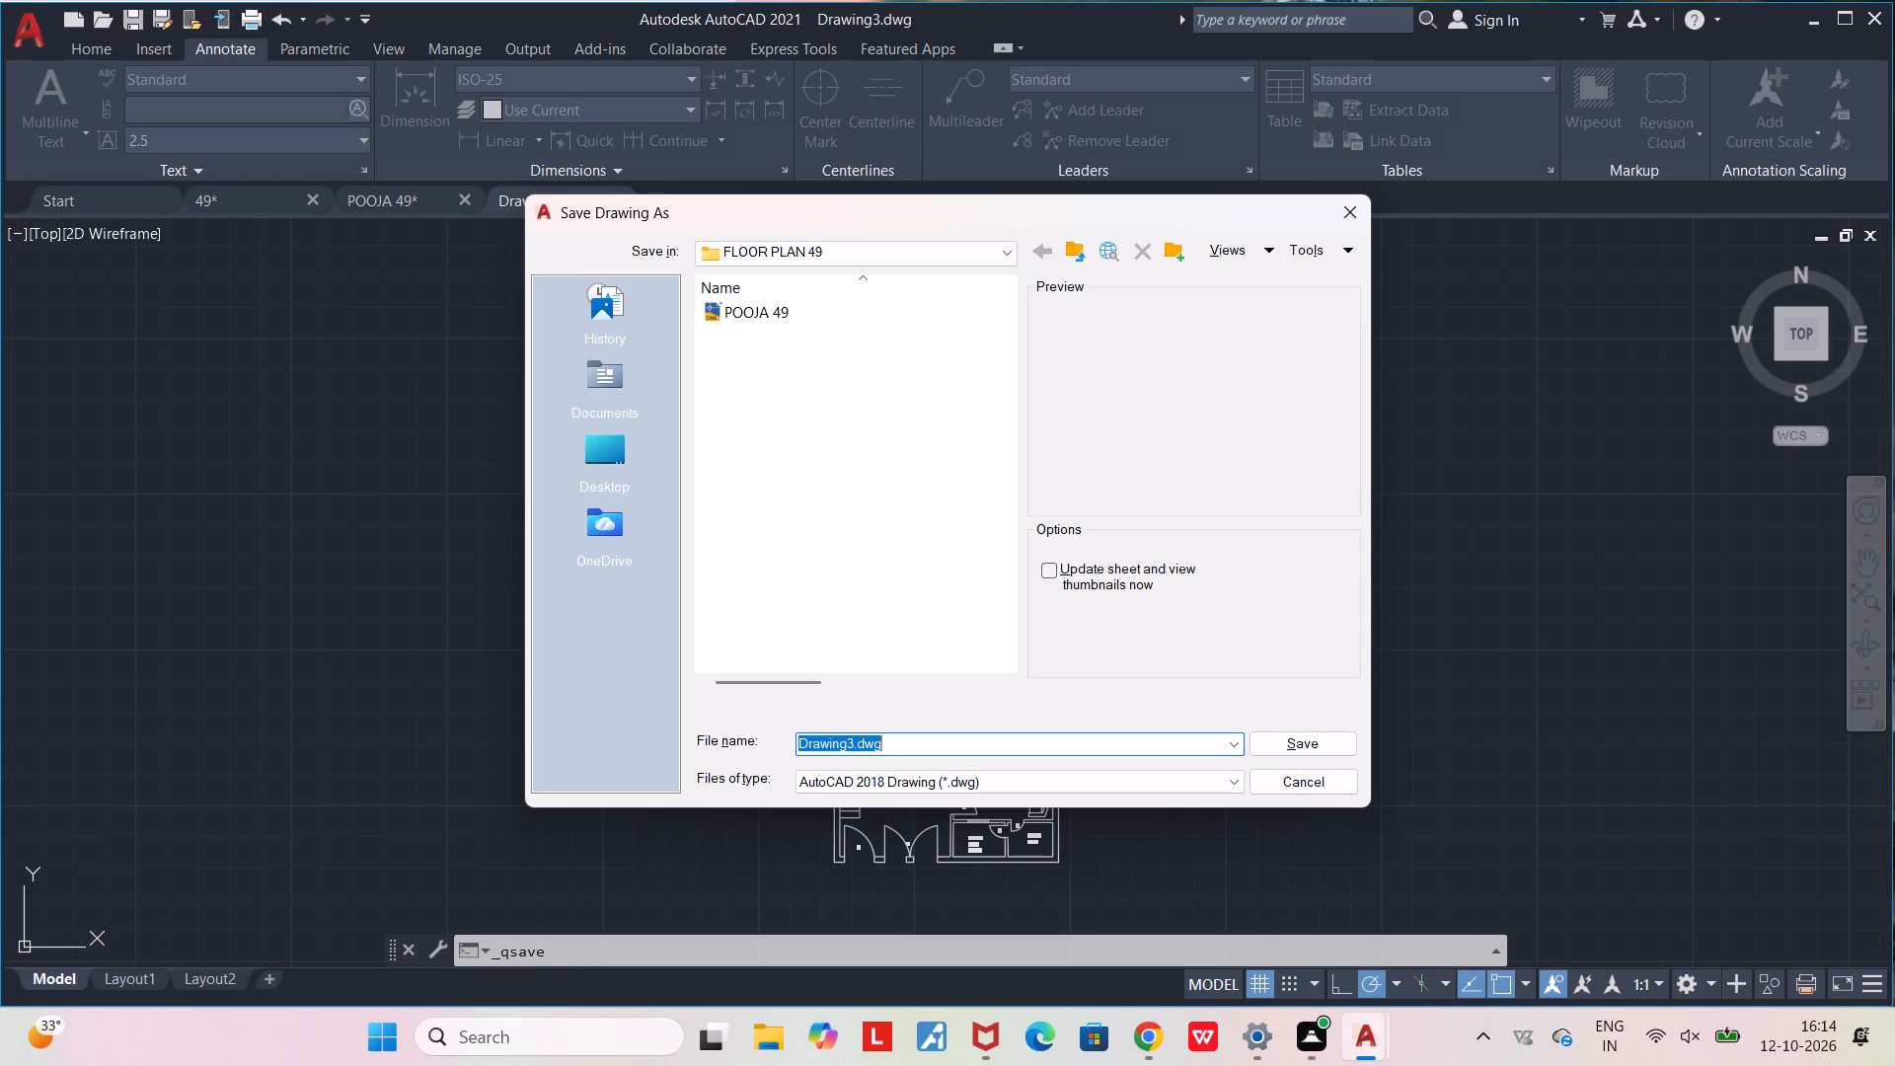
pyautogui.press('BackSpace')
pyautogui.press('BackSpace')
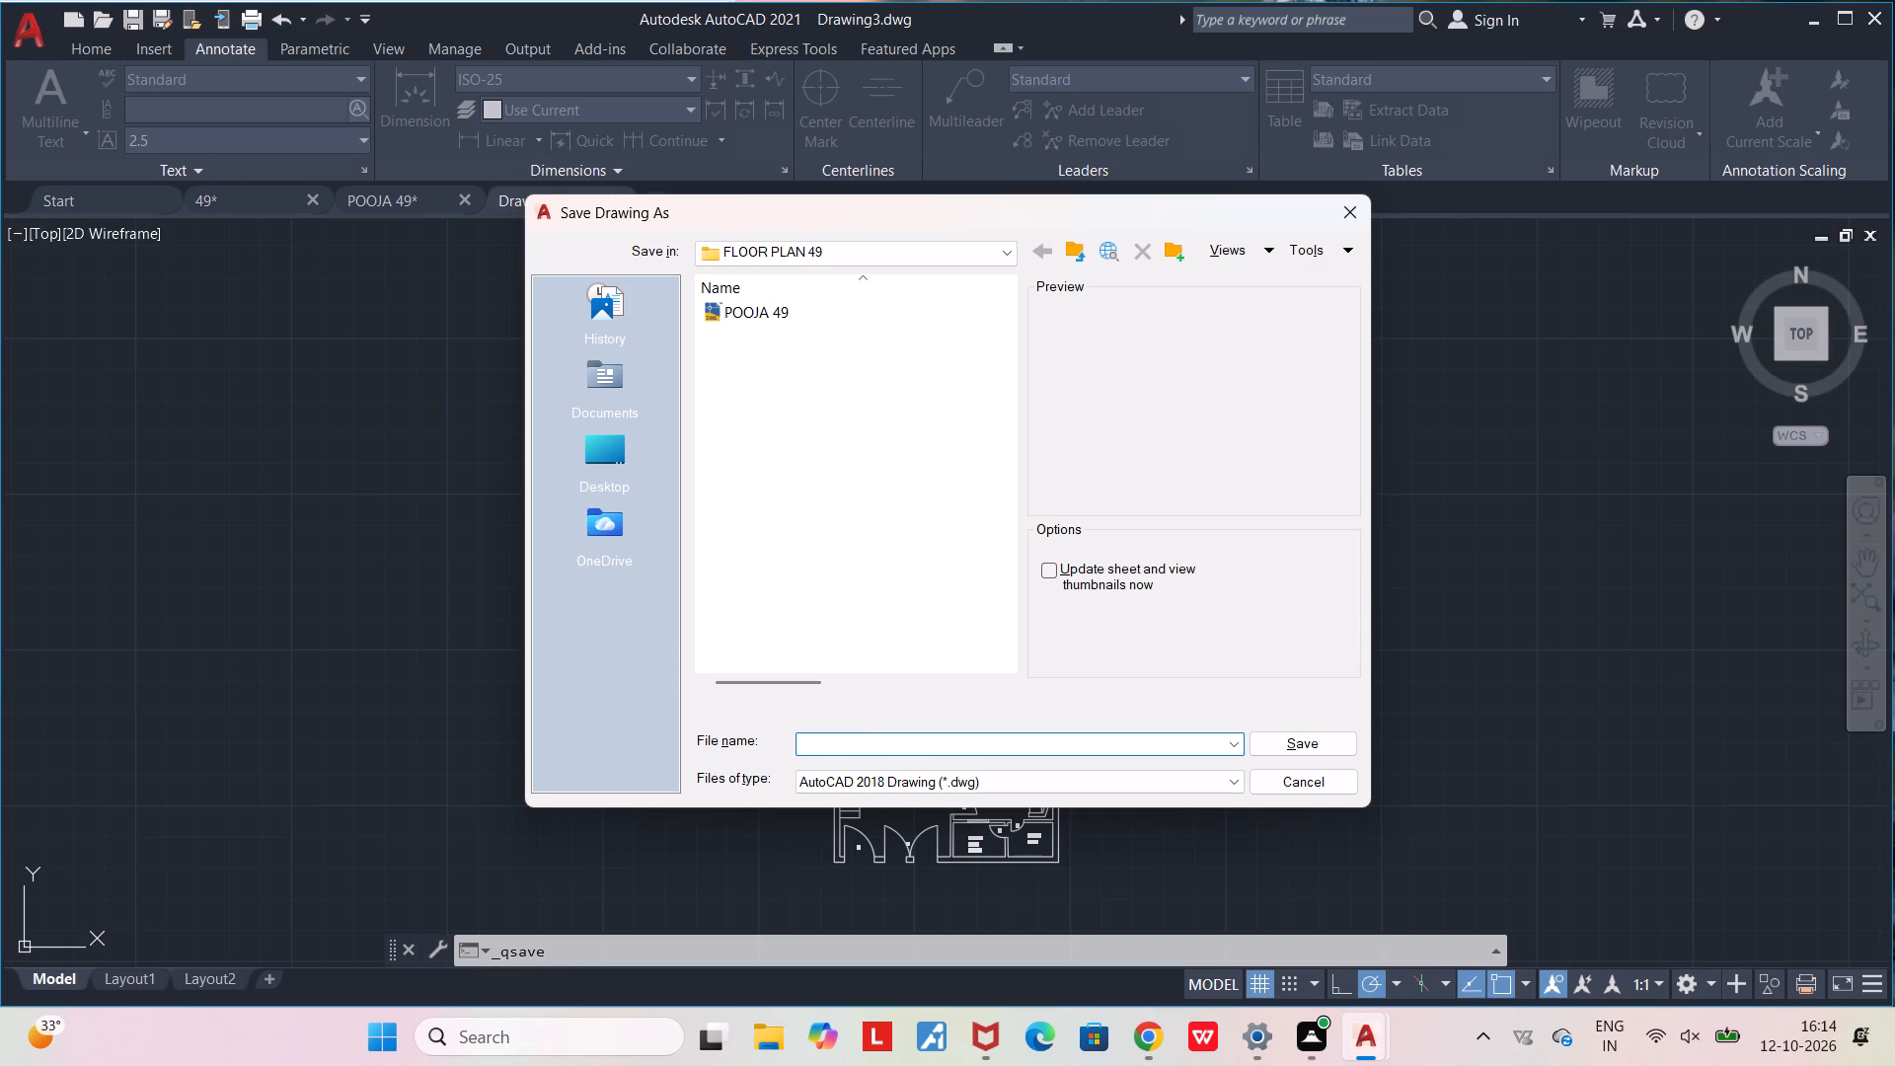
pyautogui.press('d')
pyautogui.press('w')
pyautogui.write('G')
pyautogui.press('space')
pyautogui.write('49')
pyautogui.press('space')
pyautogui.click(1295, 750)
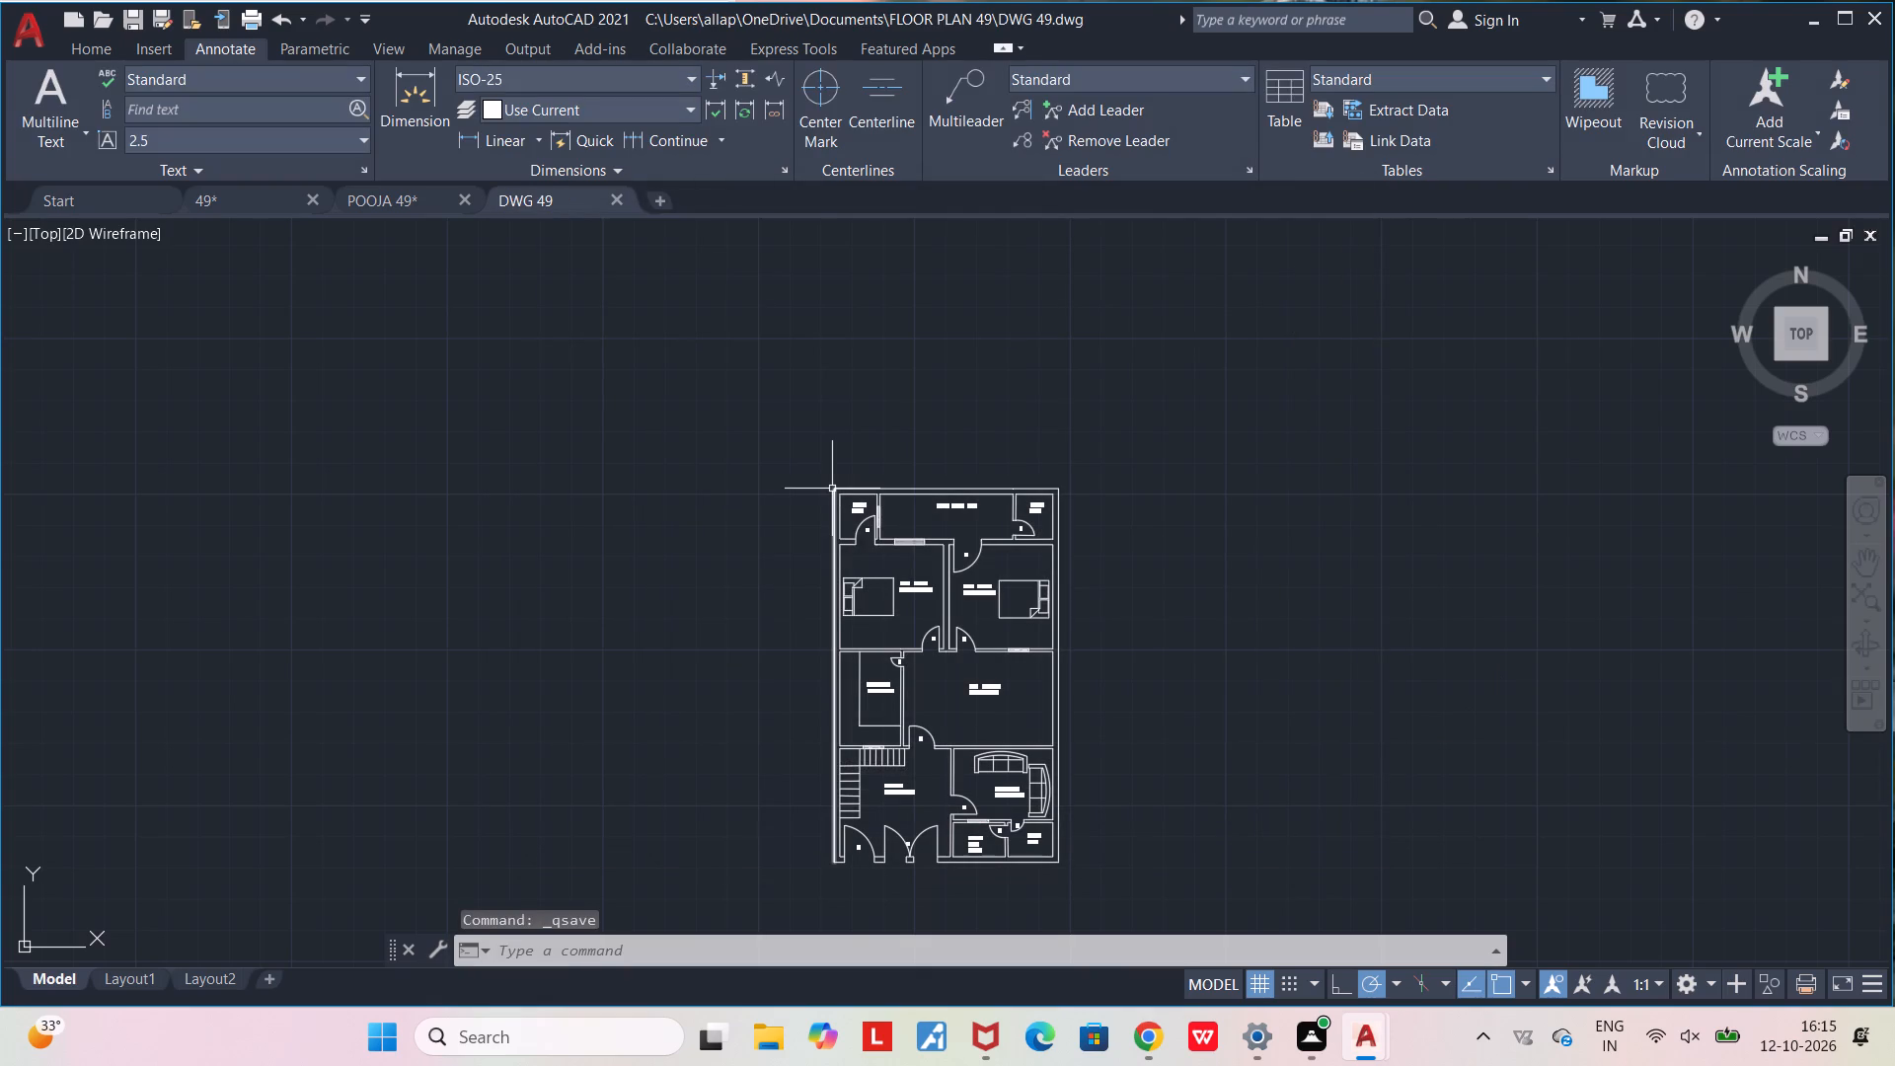